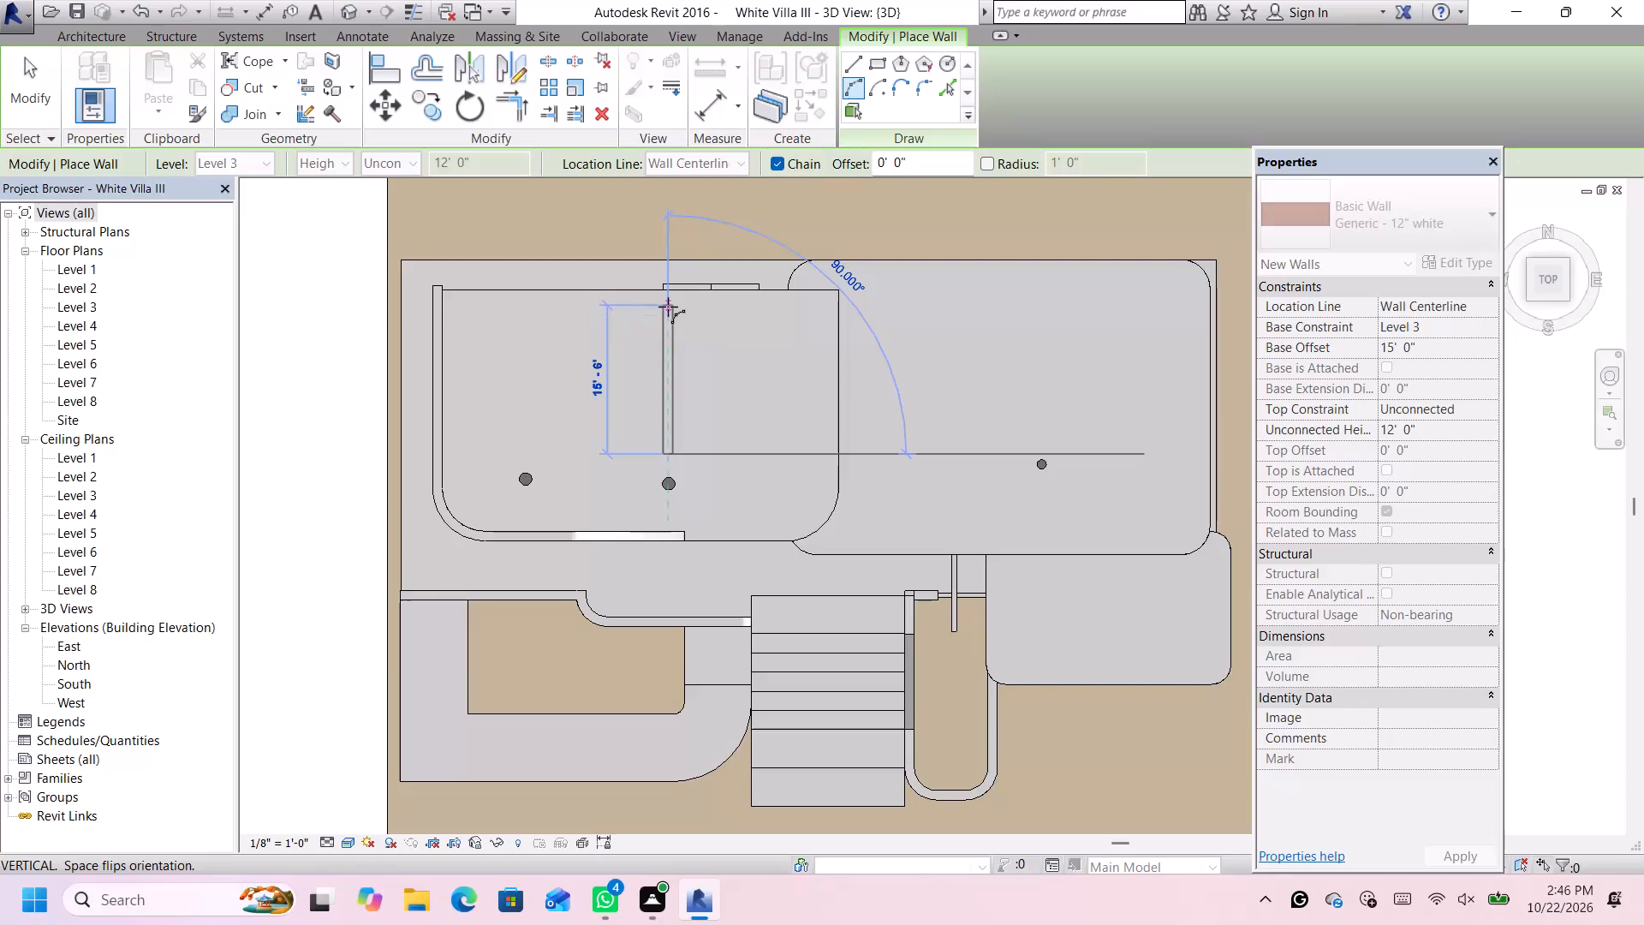
Complete the semicircular Generic - 12" white arc wall over the west roof, bulging west with a radius of about 7'-6".
scroll(668, 309, "up", 2)
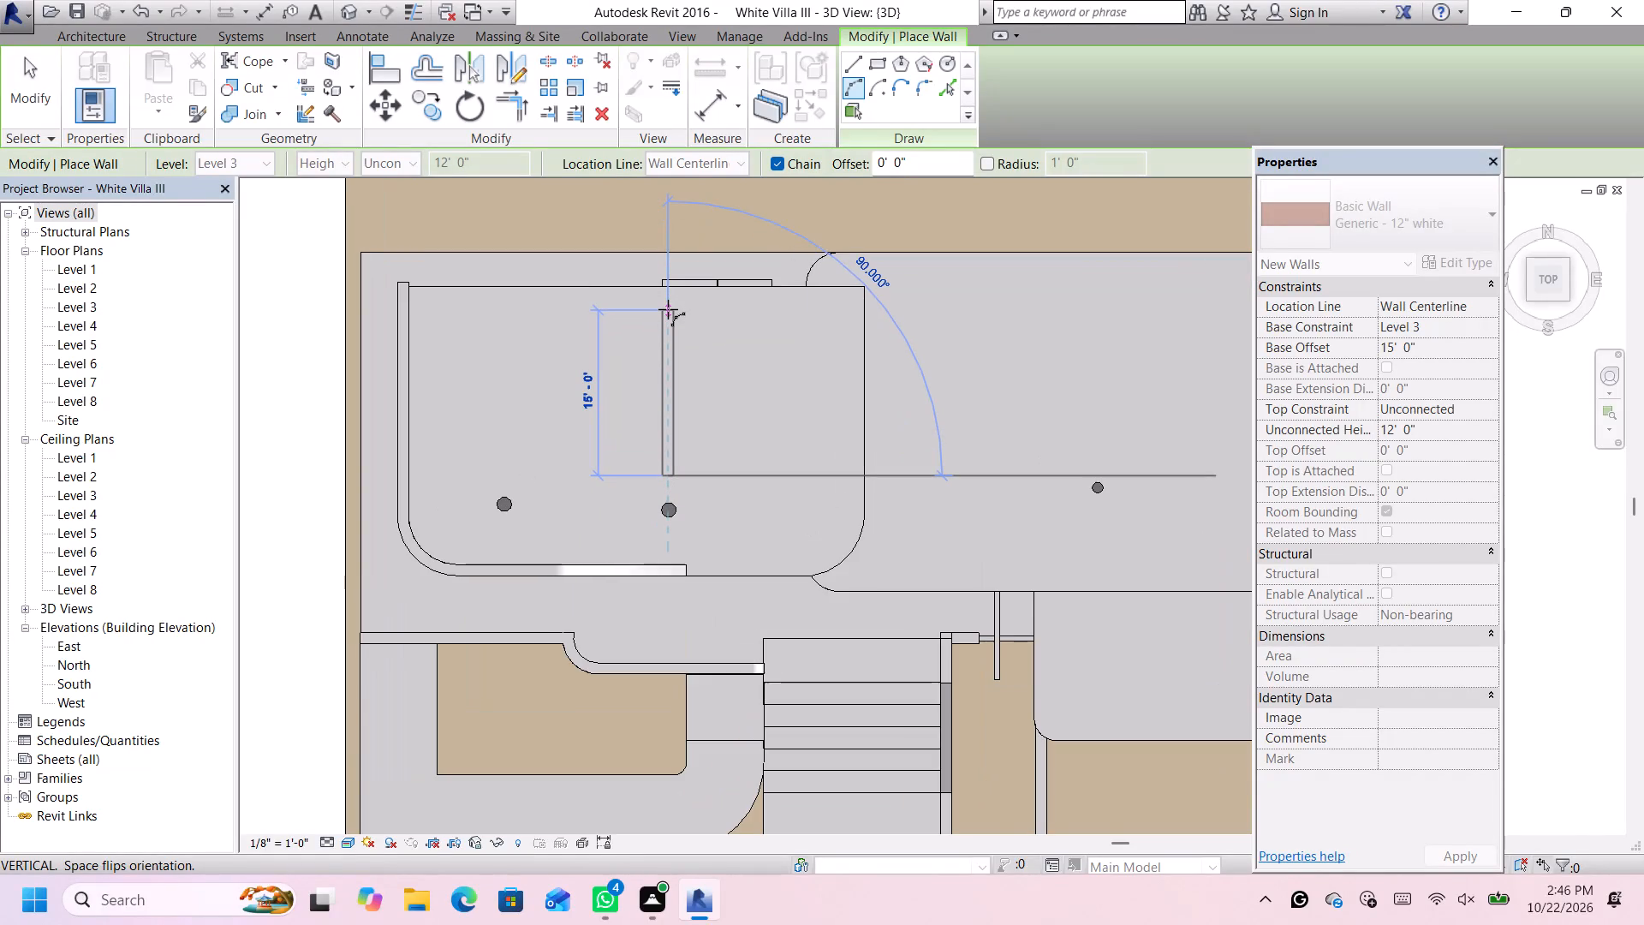
left_click(668, 309)
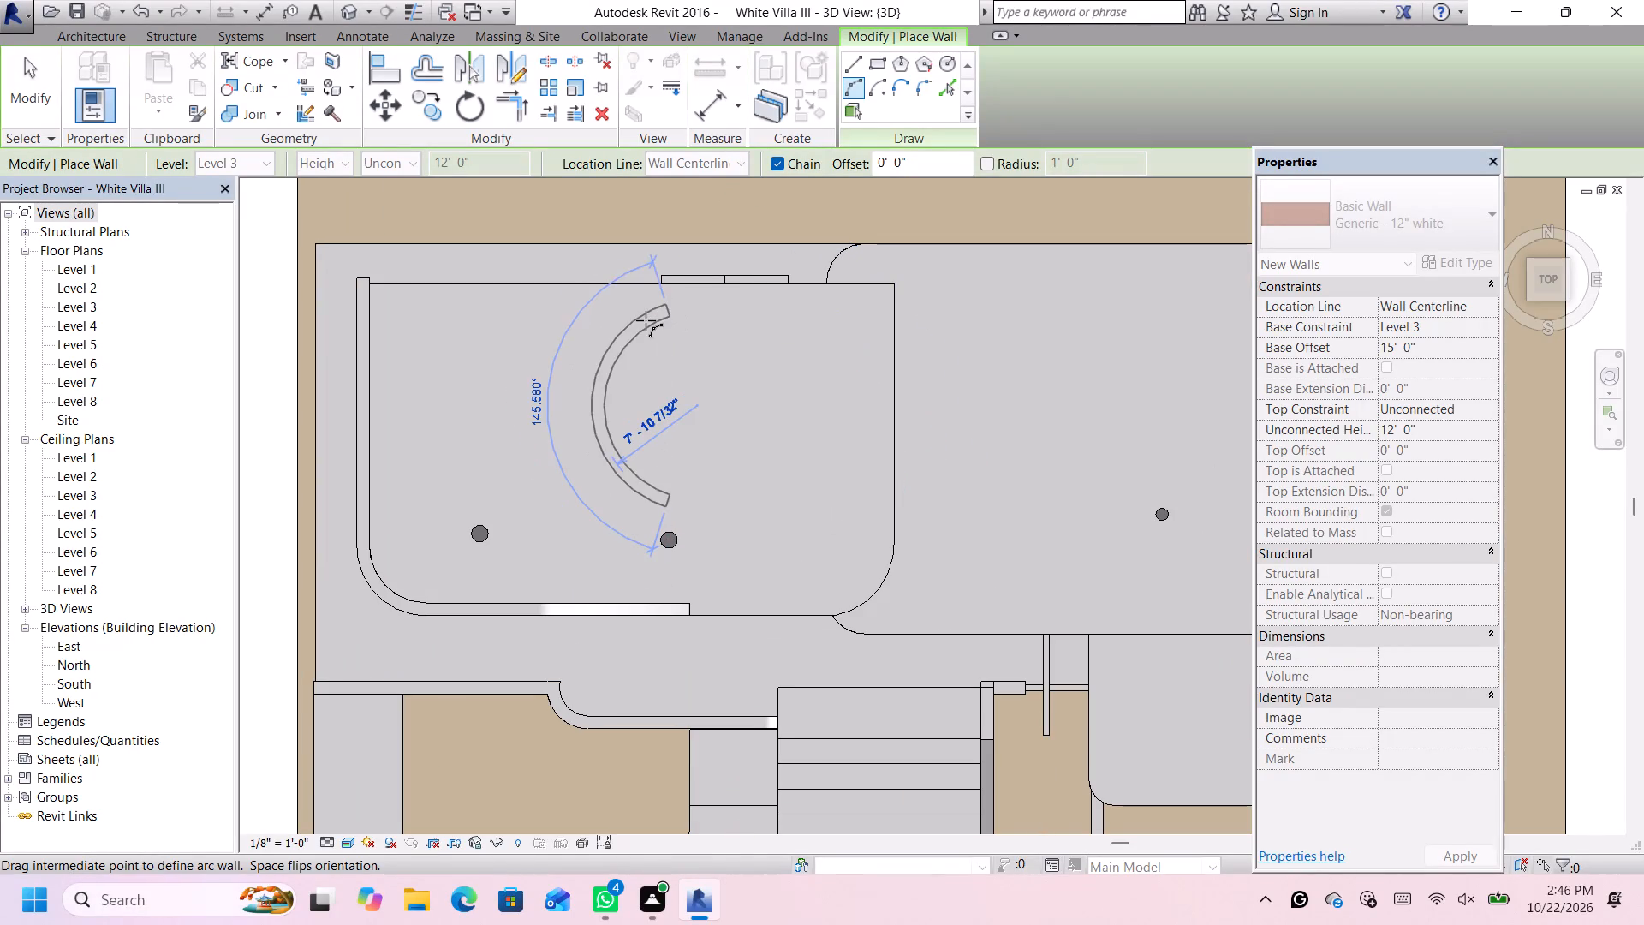
left_click(581, 331)
Draw a straight Generic - 12" white wall about 36'-4" long, running east from the arc wall's north end.
scroll(838, 364, "down", 3)
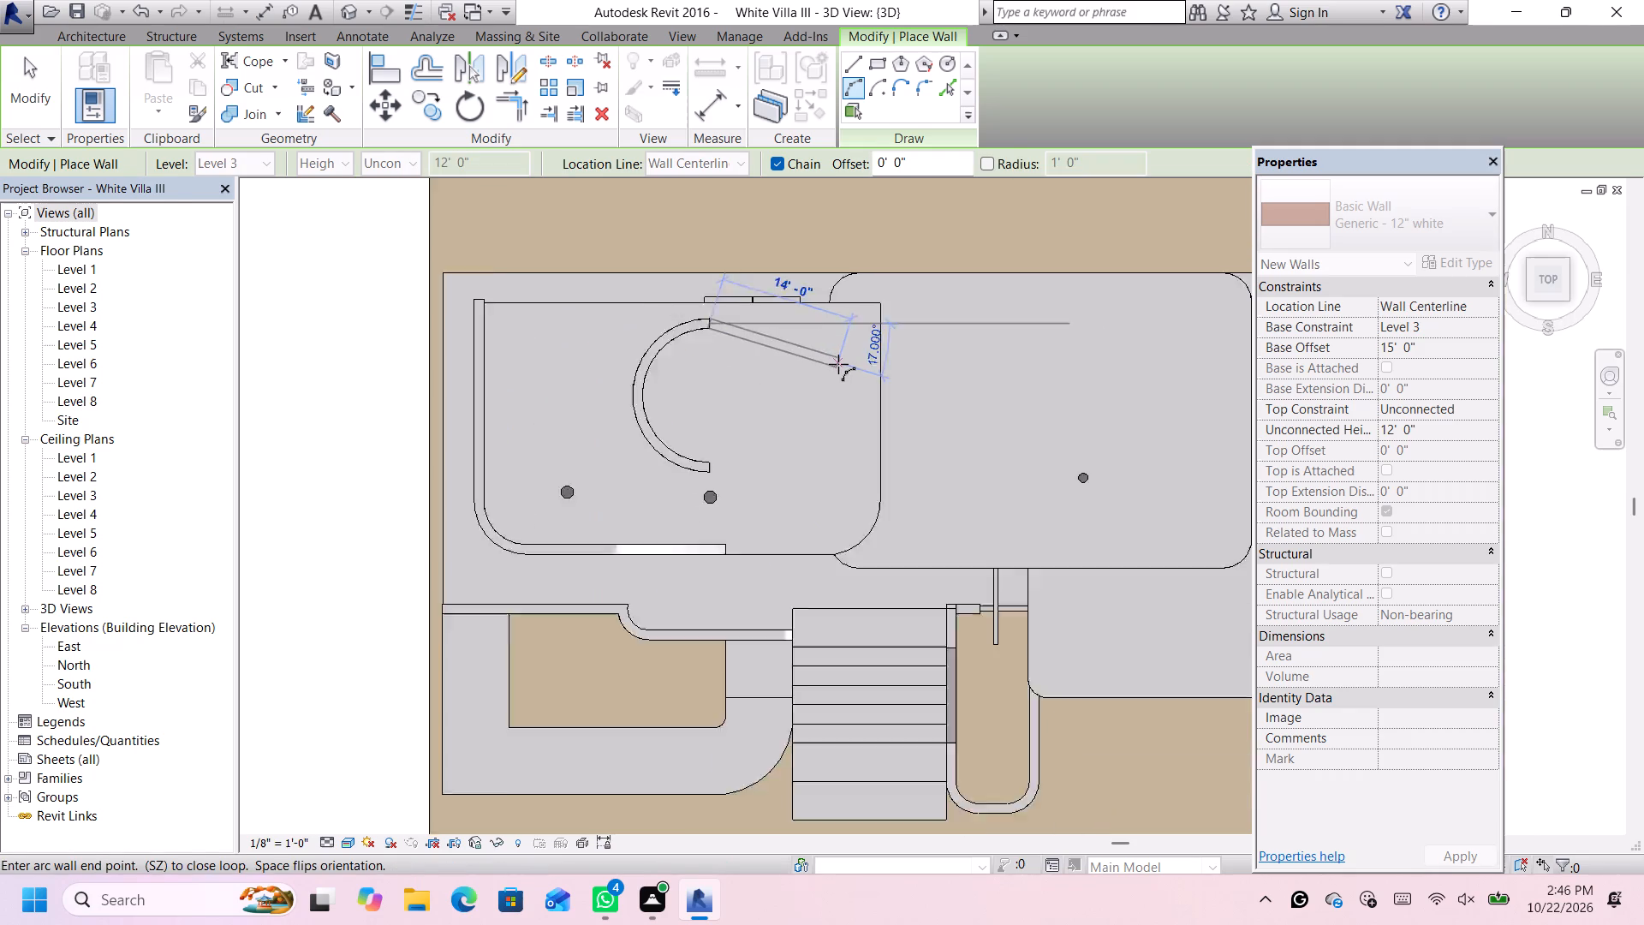
scroll(838, 364, "down", 2)
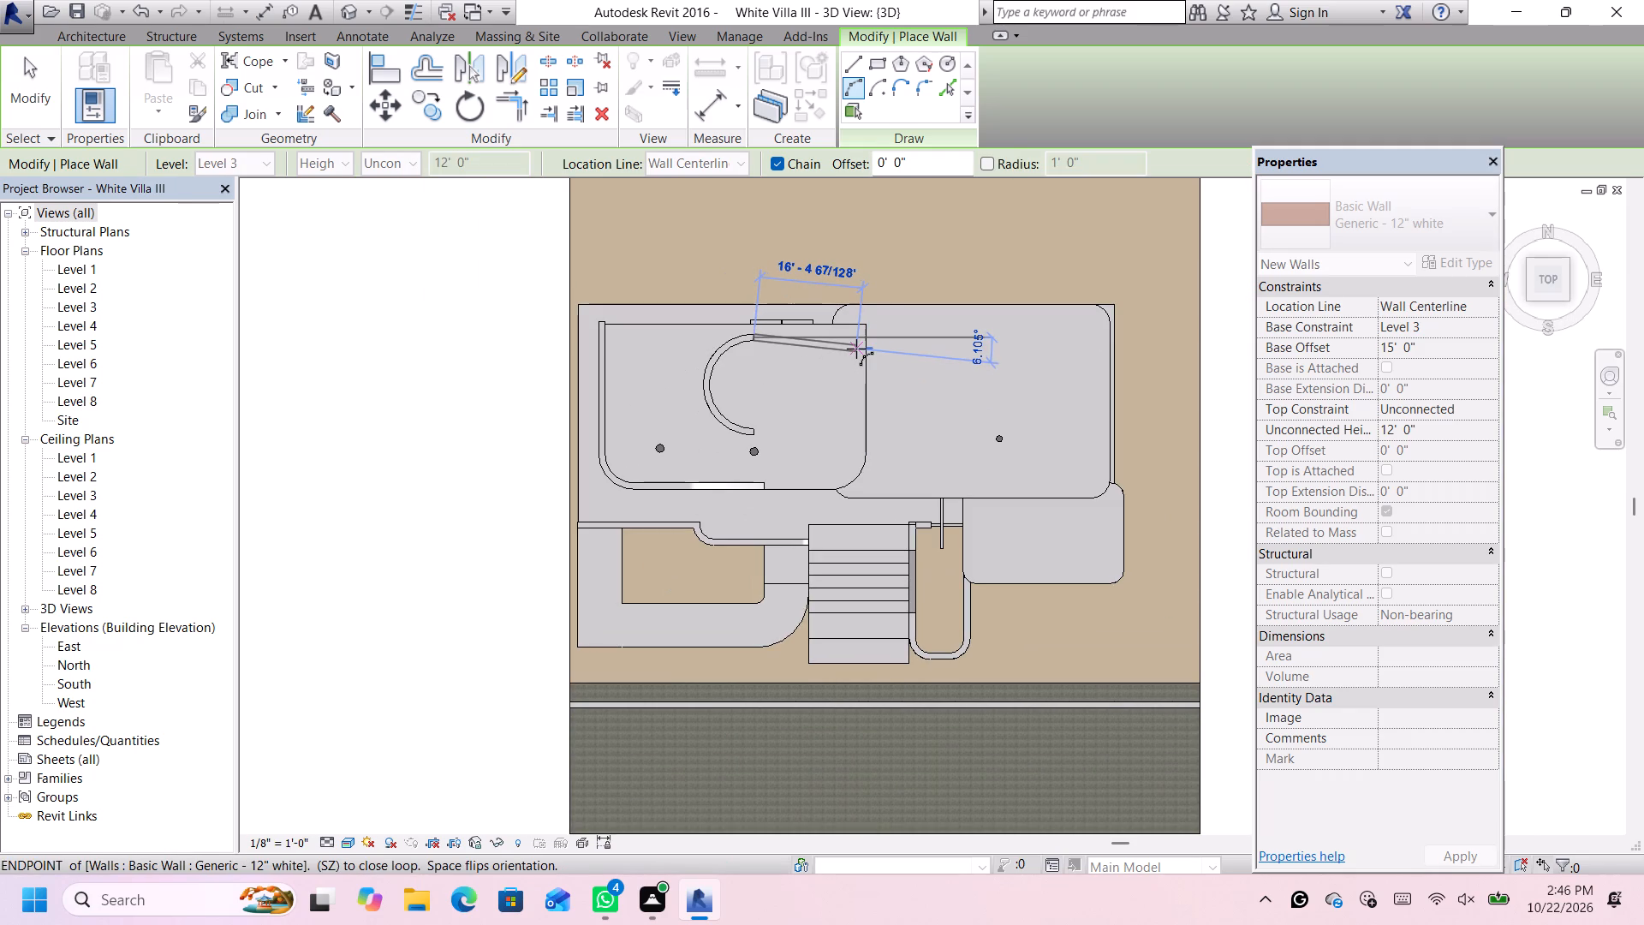
scroll(856, 349, "up", 4)
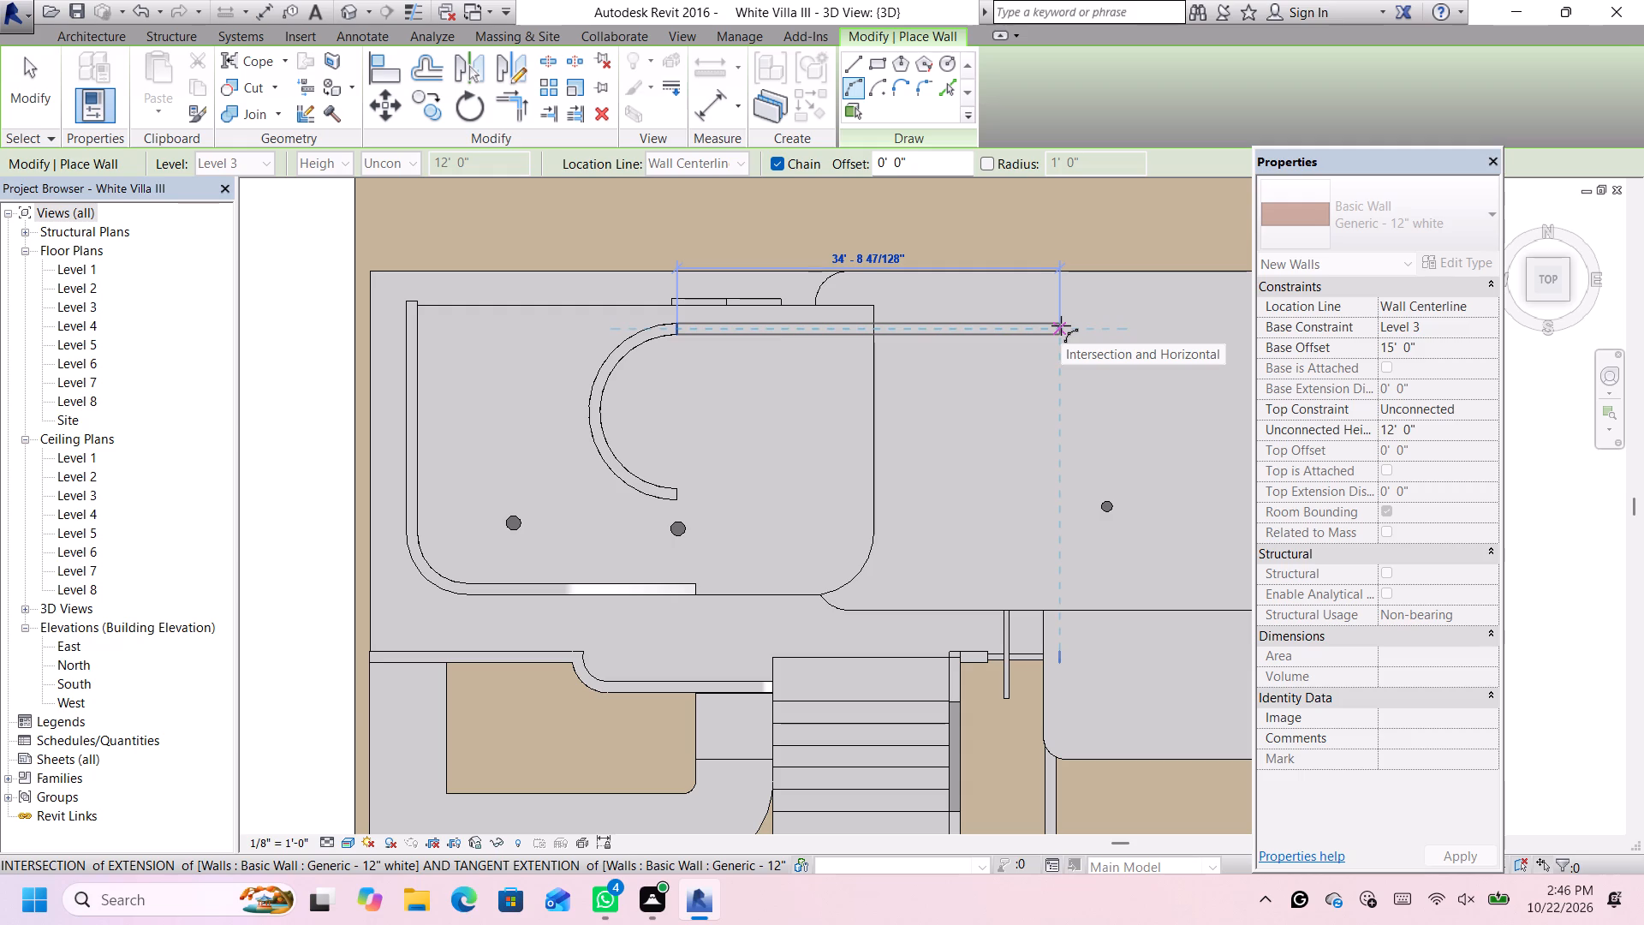
scroll(1061, 325, "up", 1)
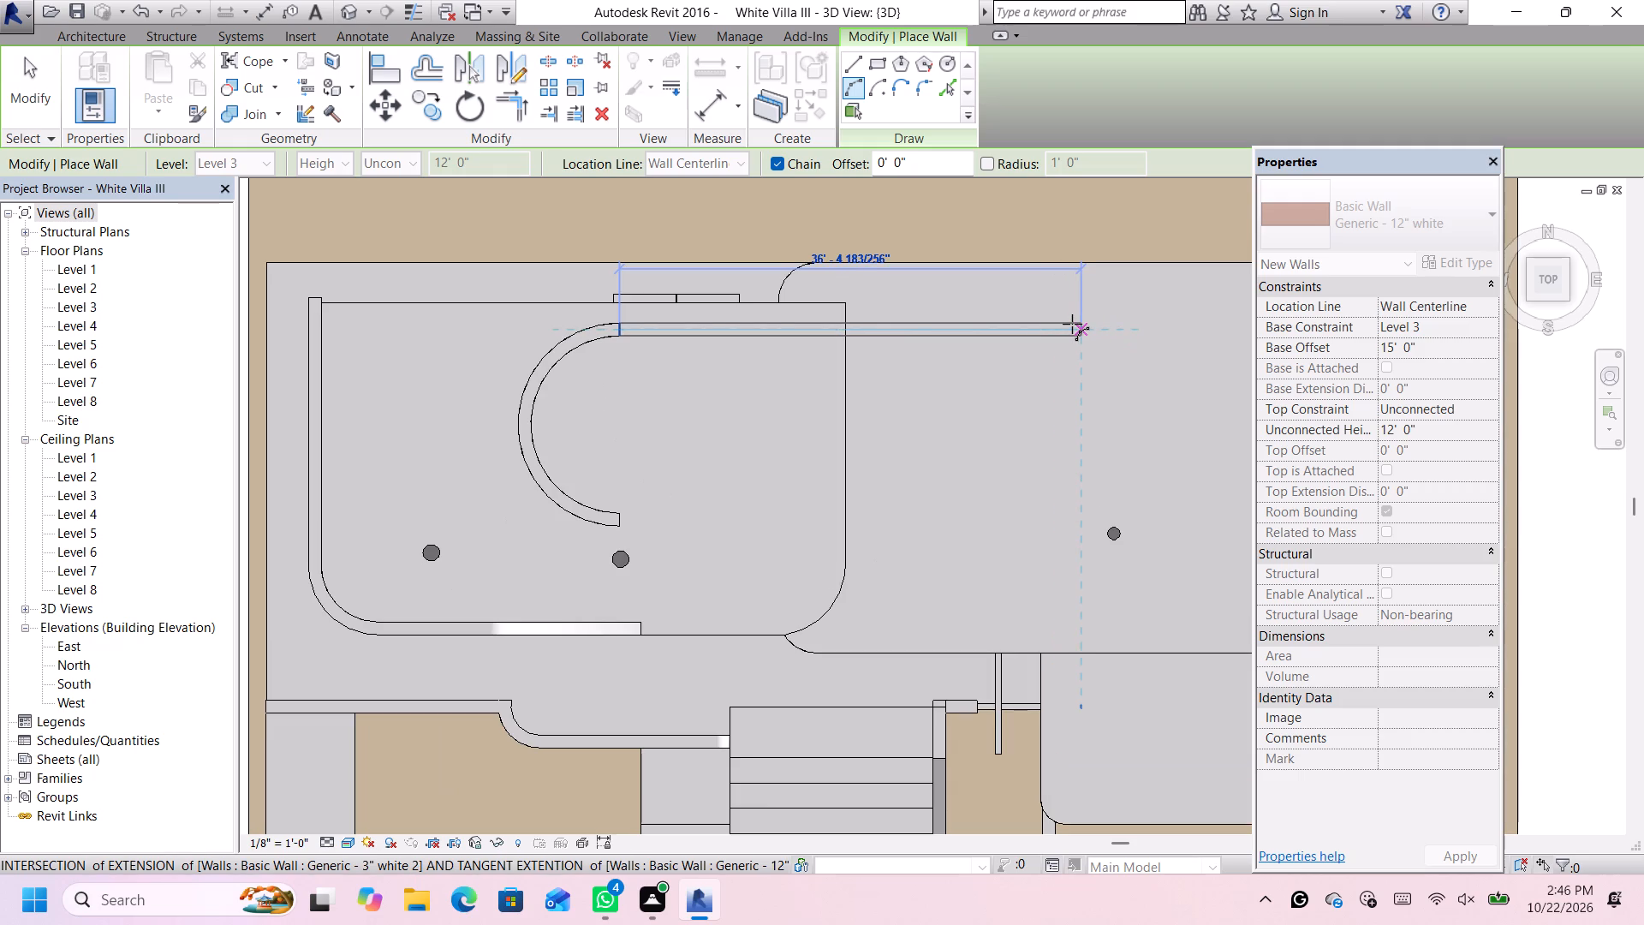
left_click(1072, 324)
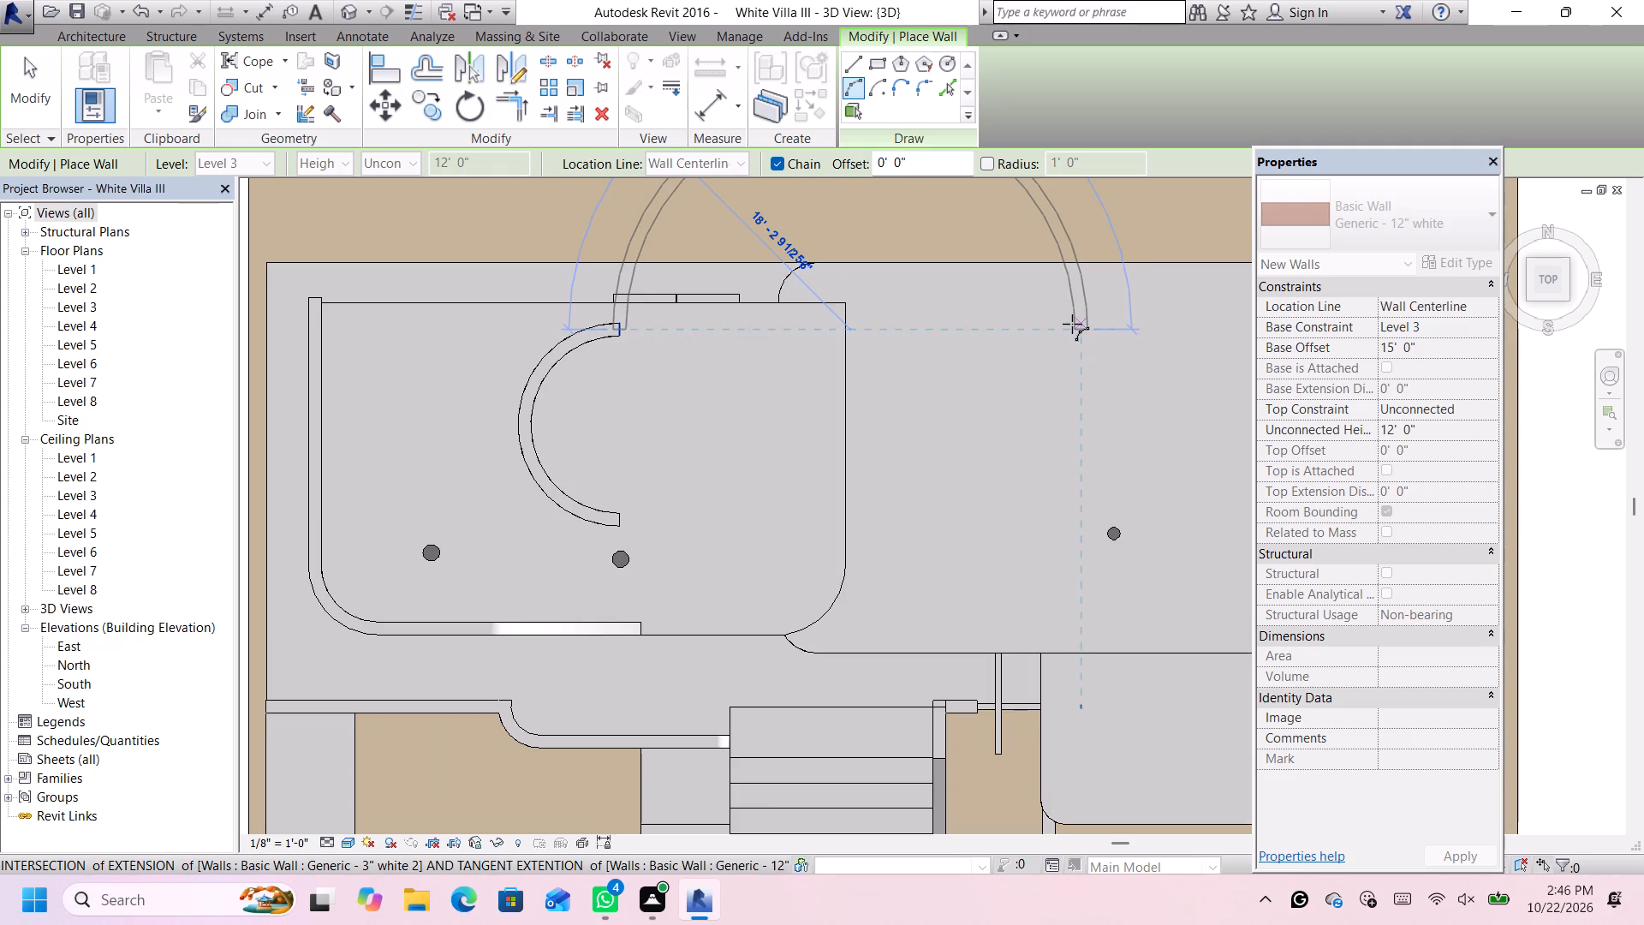
left_click(854, 61)
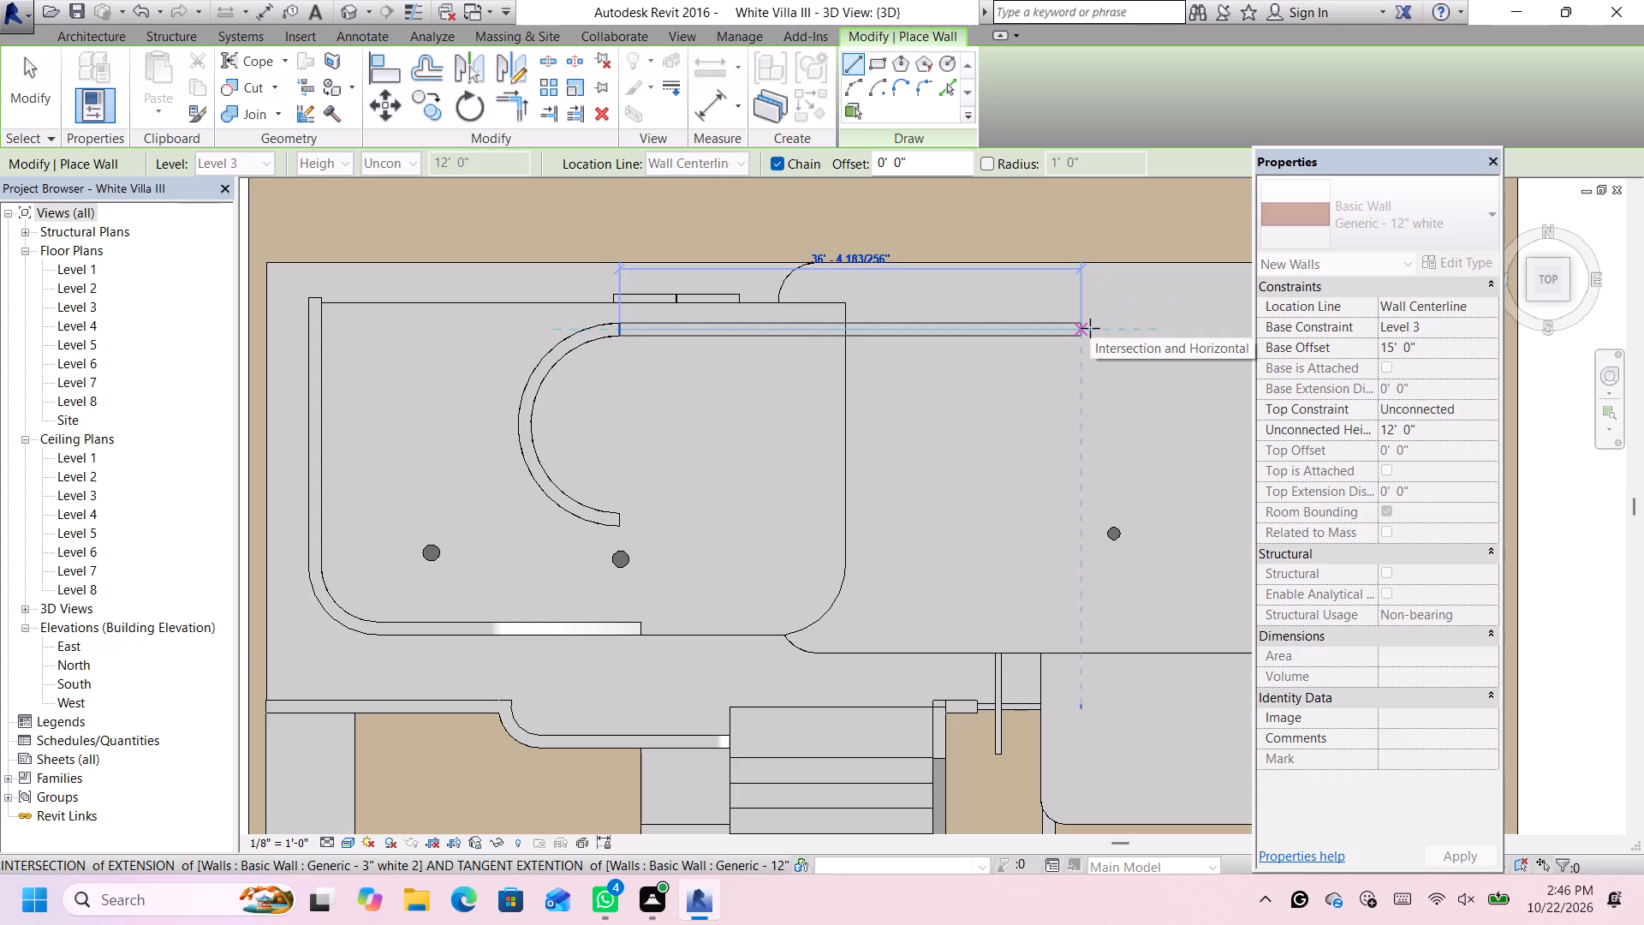
left_click(1090, 328)
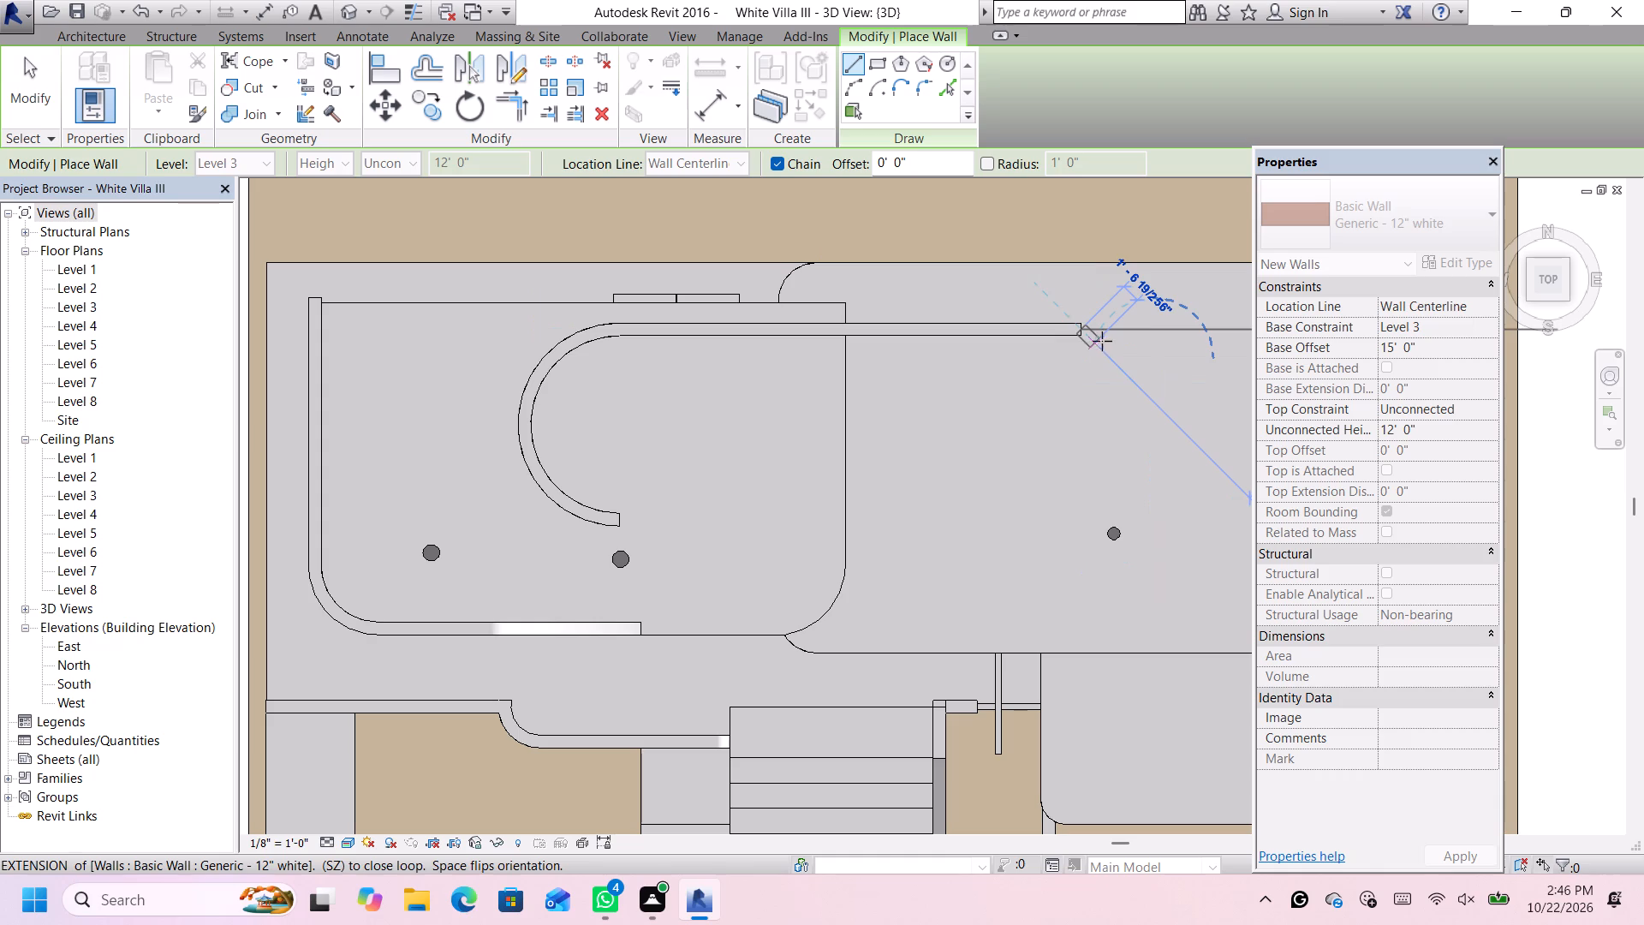
key("Escape")
Using the Curtain Wall Storefront type, draw a 12' wall south from the straight wall's east end.
left_click(1376, 224)
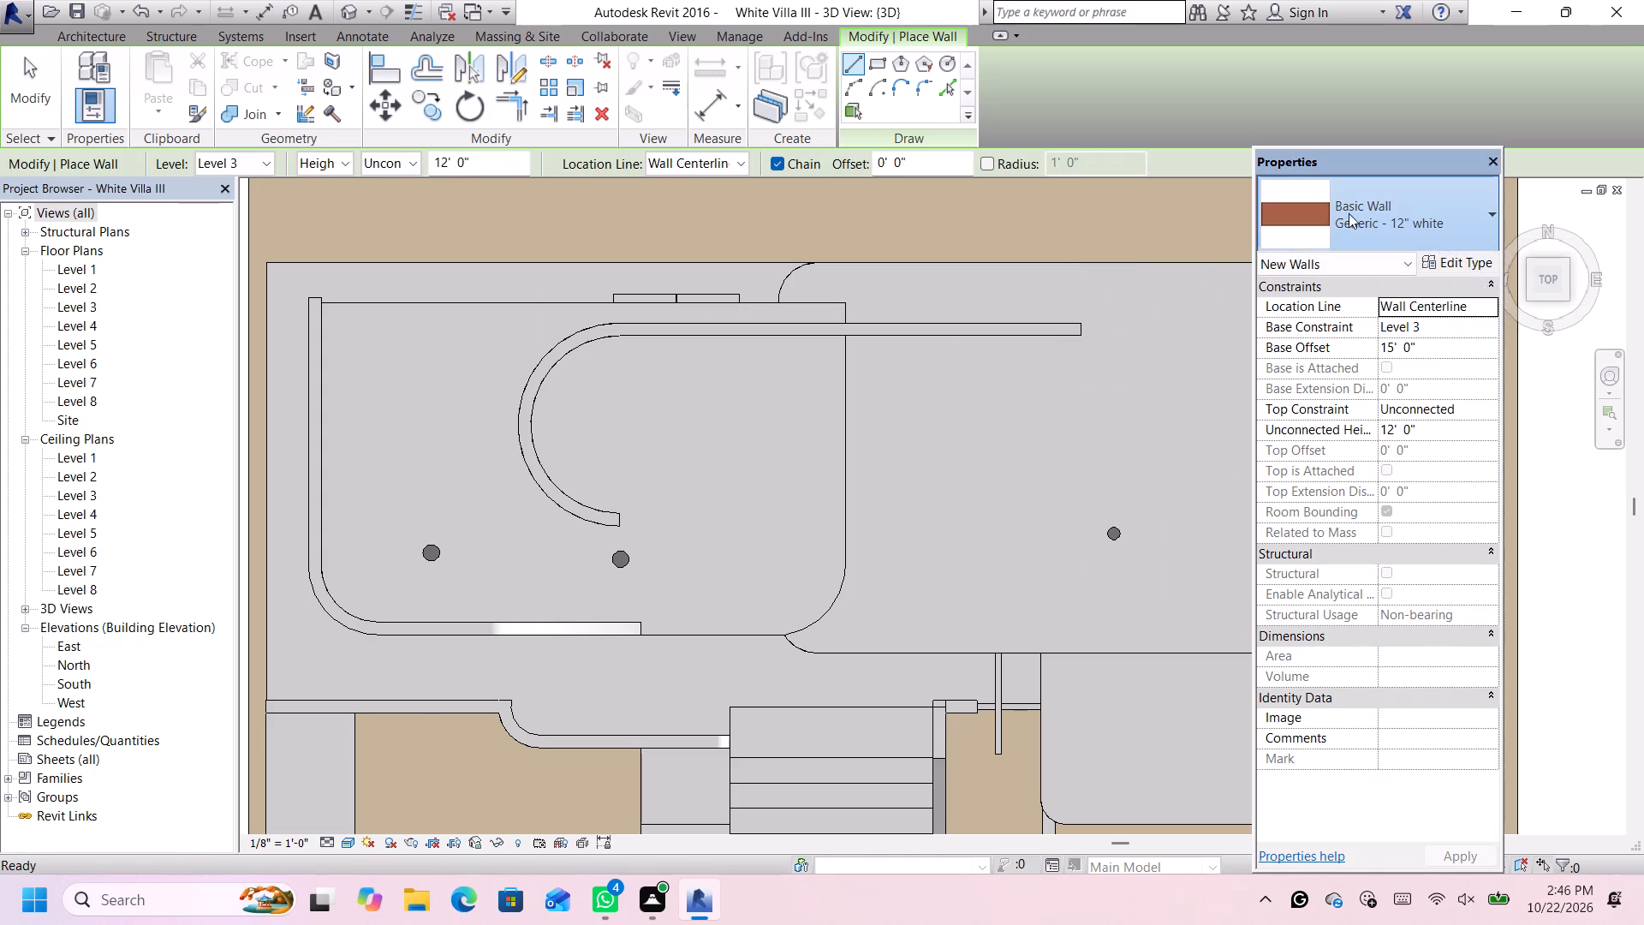
scroll(1398, 552, "down", 8)
left_click(1402, 537)
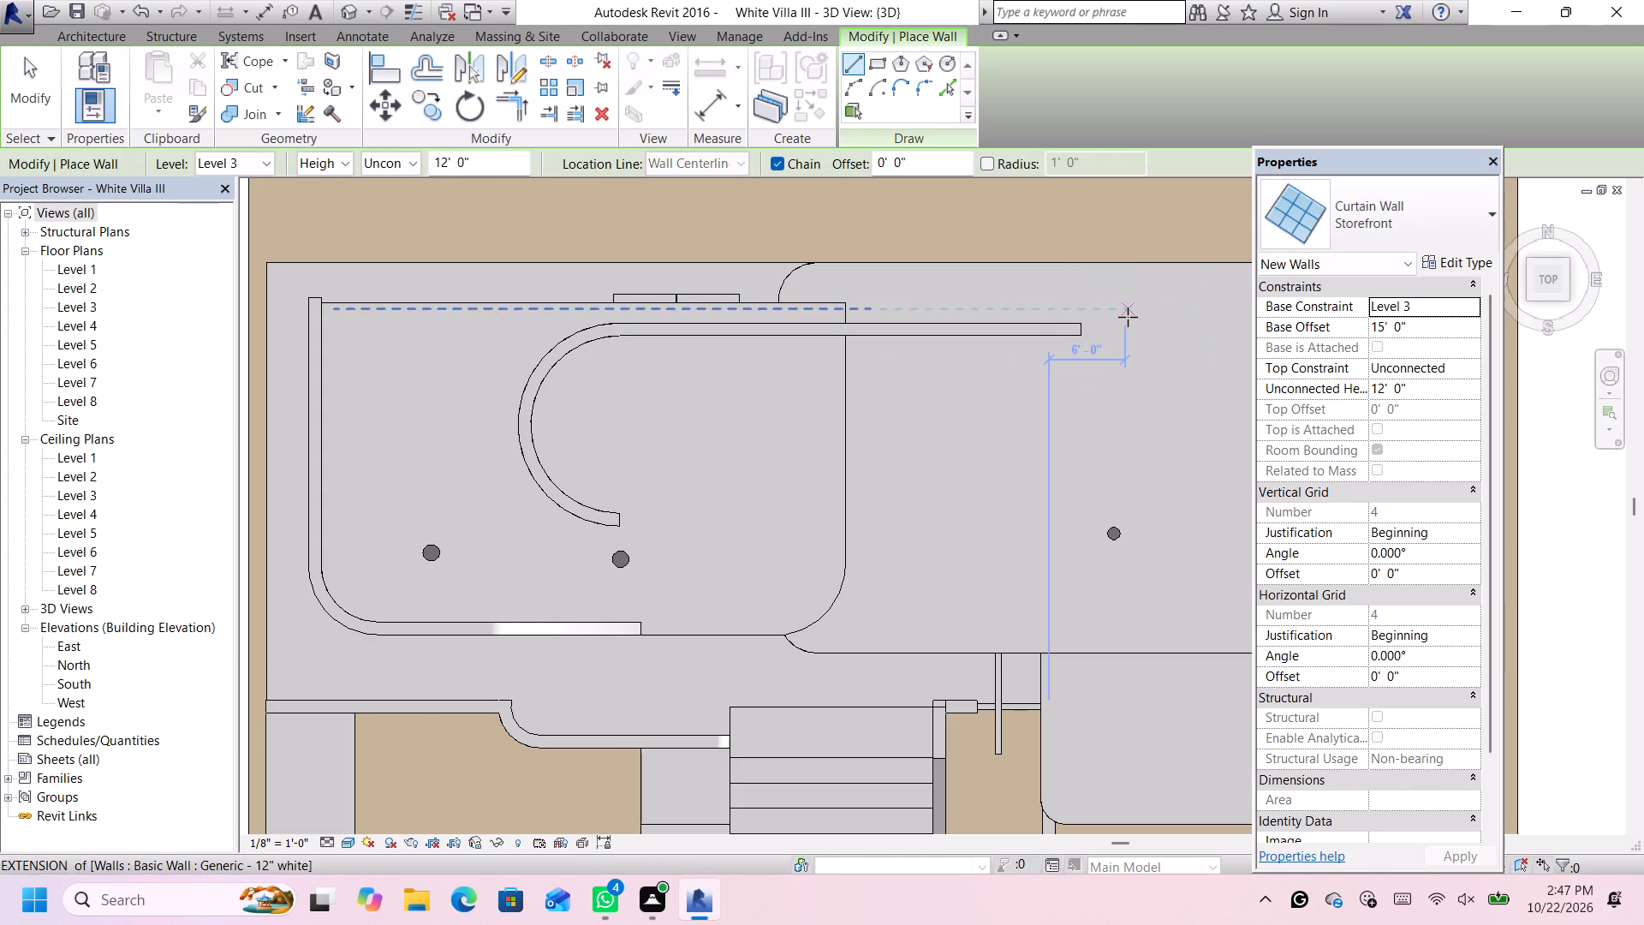
scroll(1123, 320, "up", 1)
scroll(1123, 320, "down", 1)
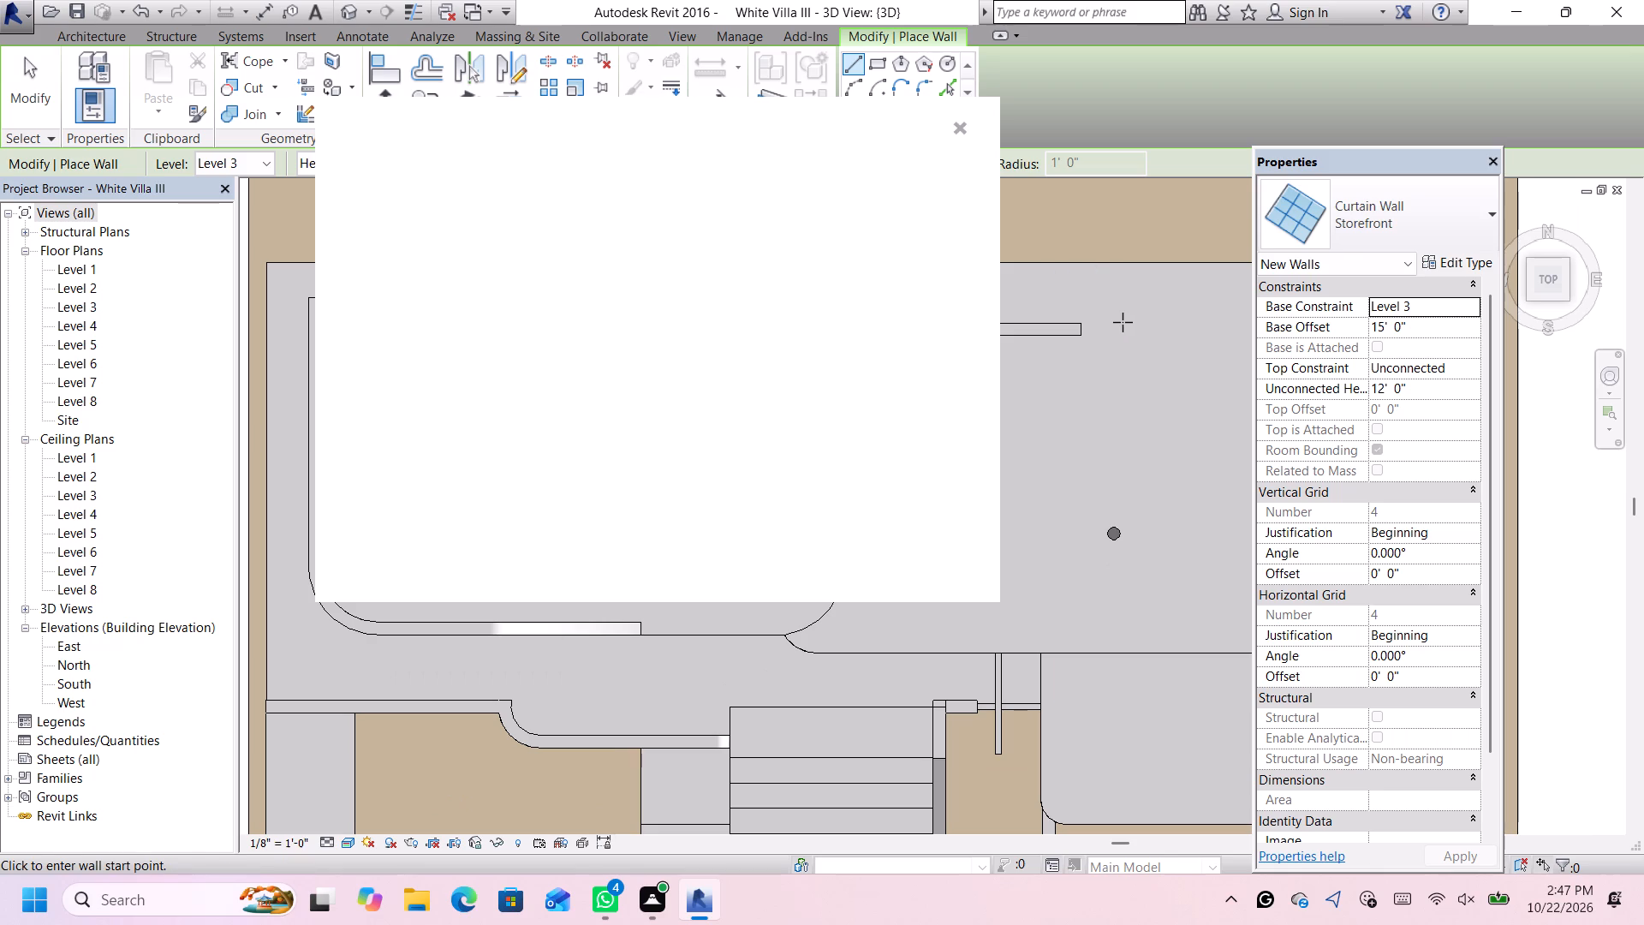
left_click(956, 133)
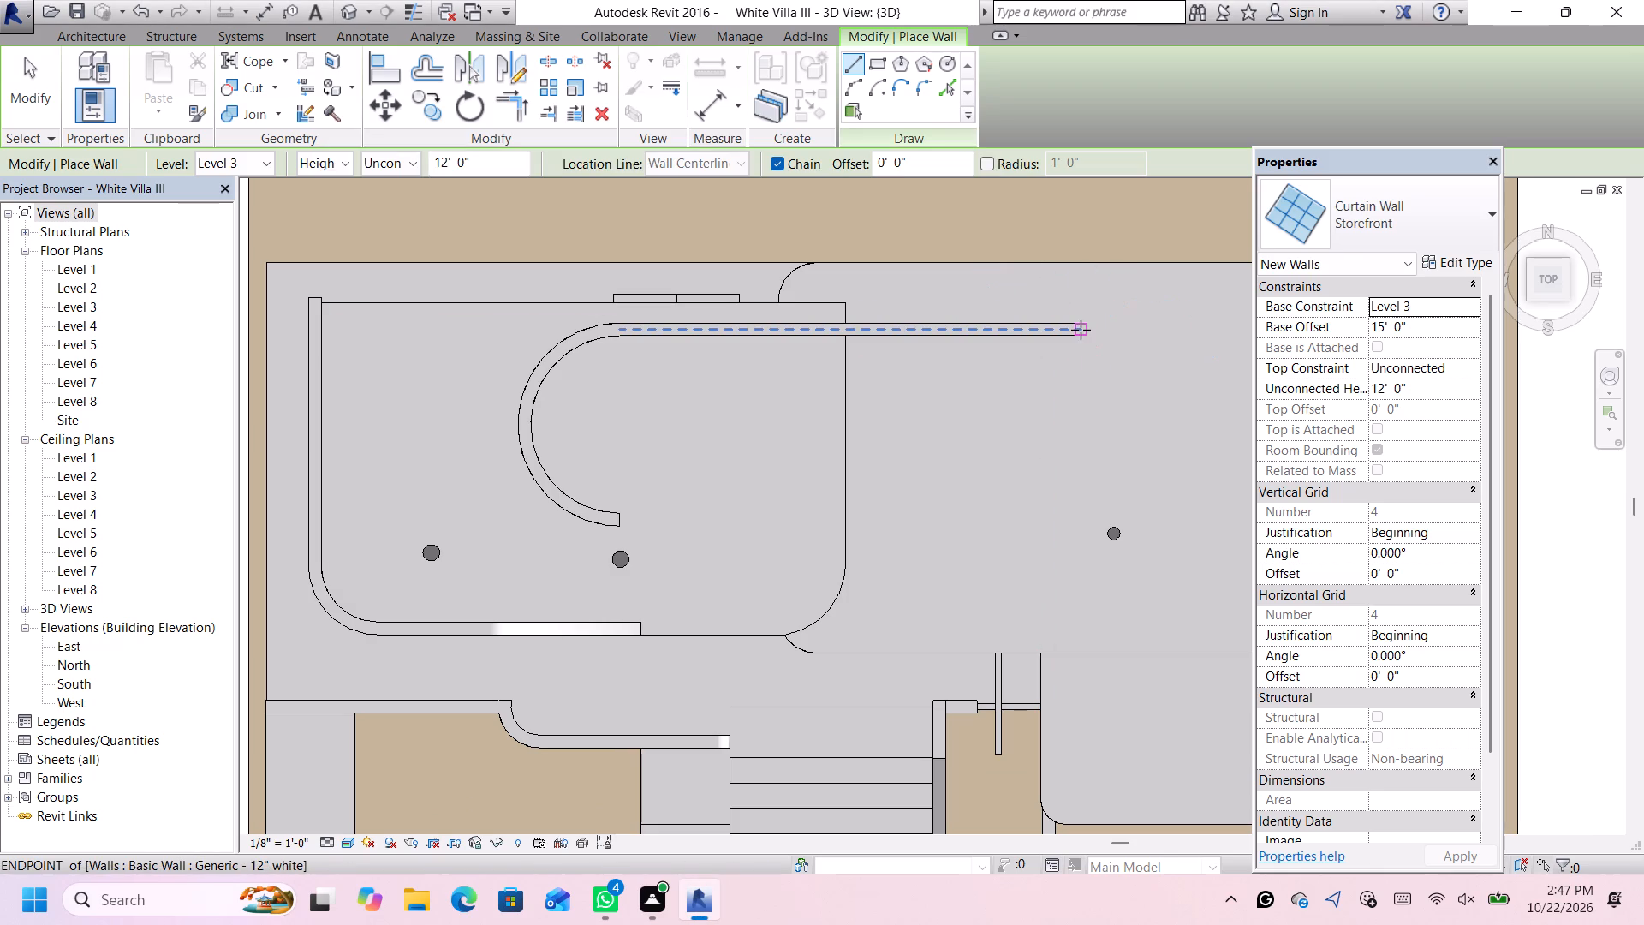
left_click(1081, 330)
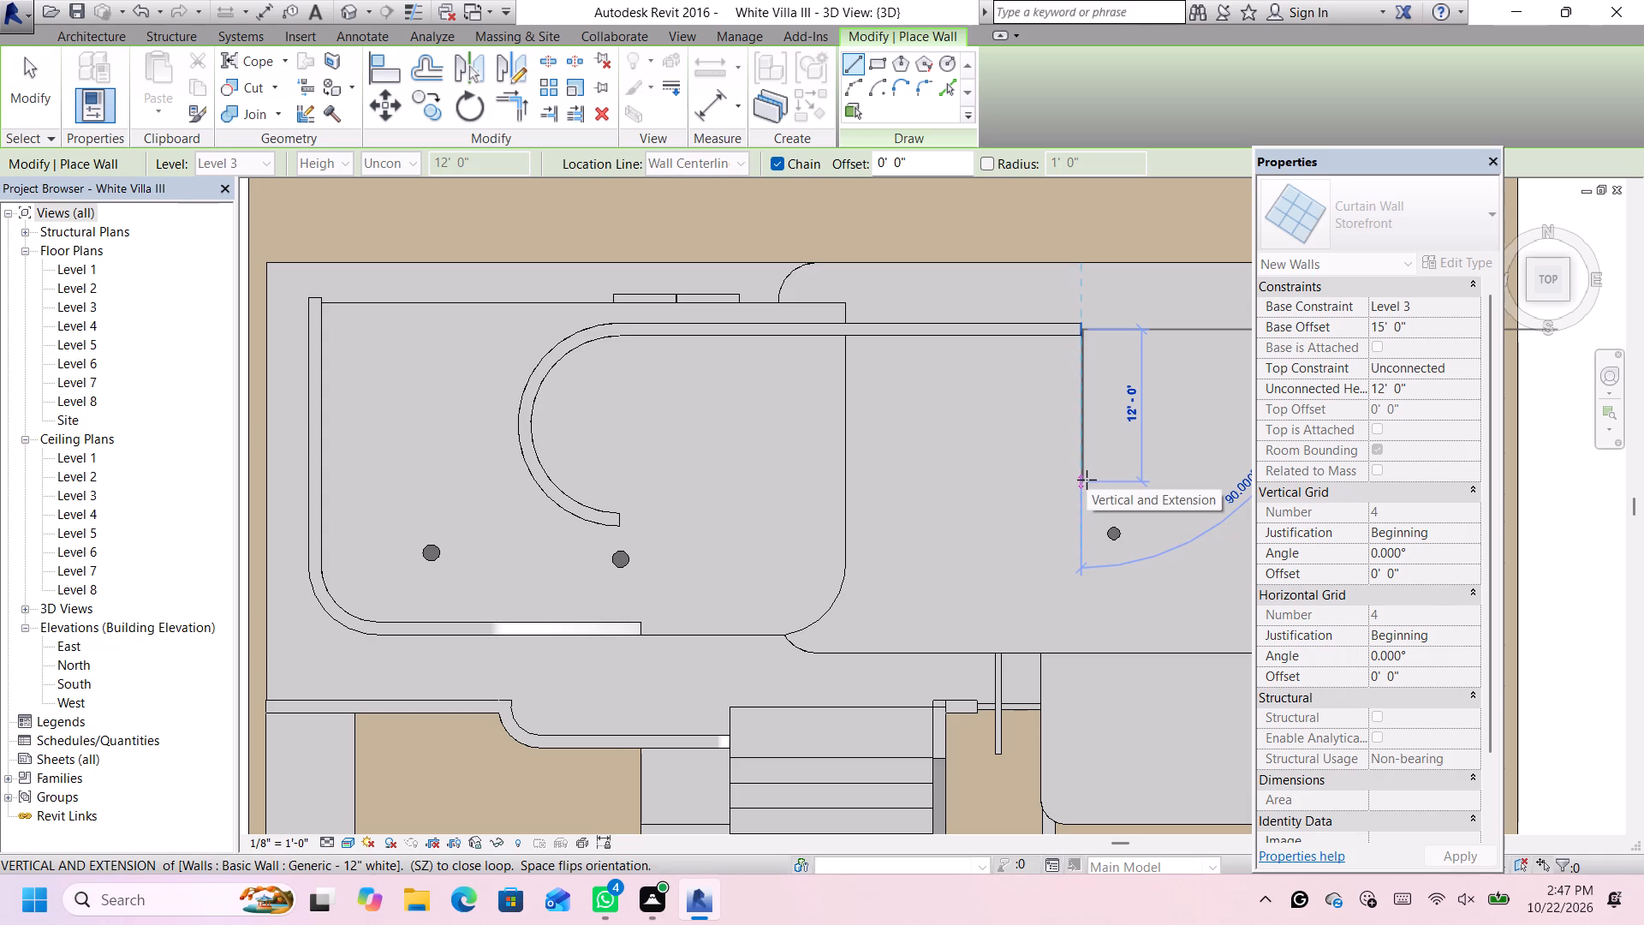
left_click(1087, 480)
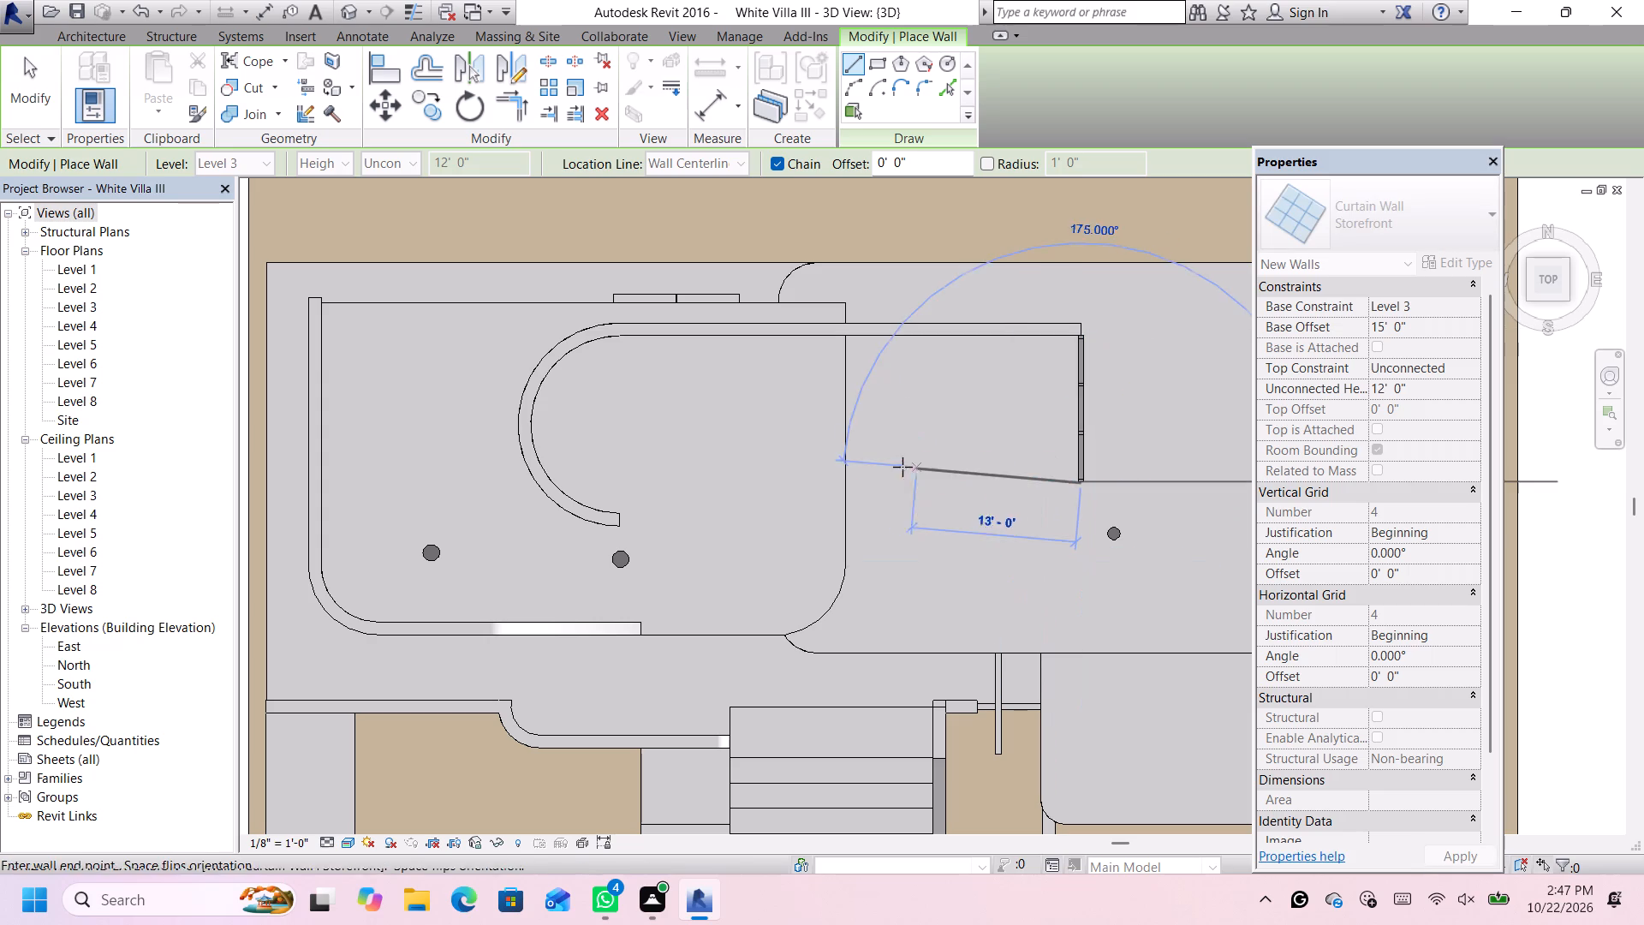
Continue the storefront wall west in two collinear runs to align with the arc wall's south end, and join it with a 2'-6" segment.
left_click(840, 484)
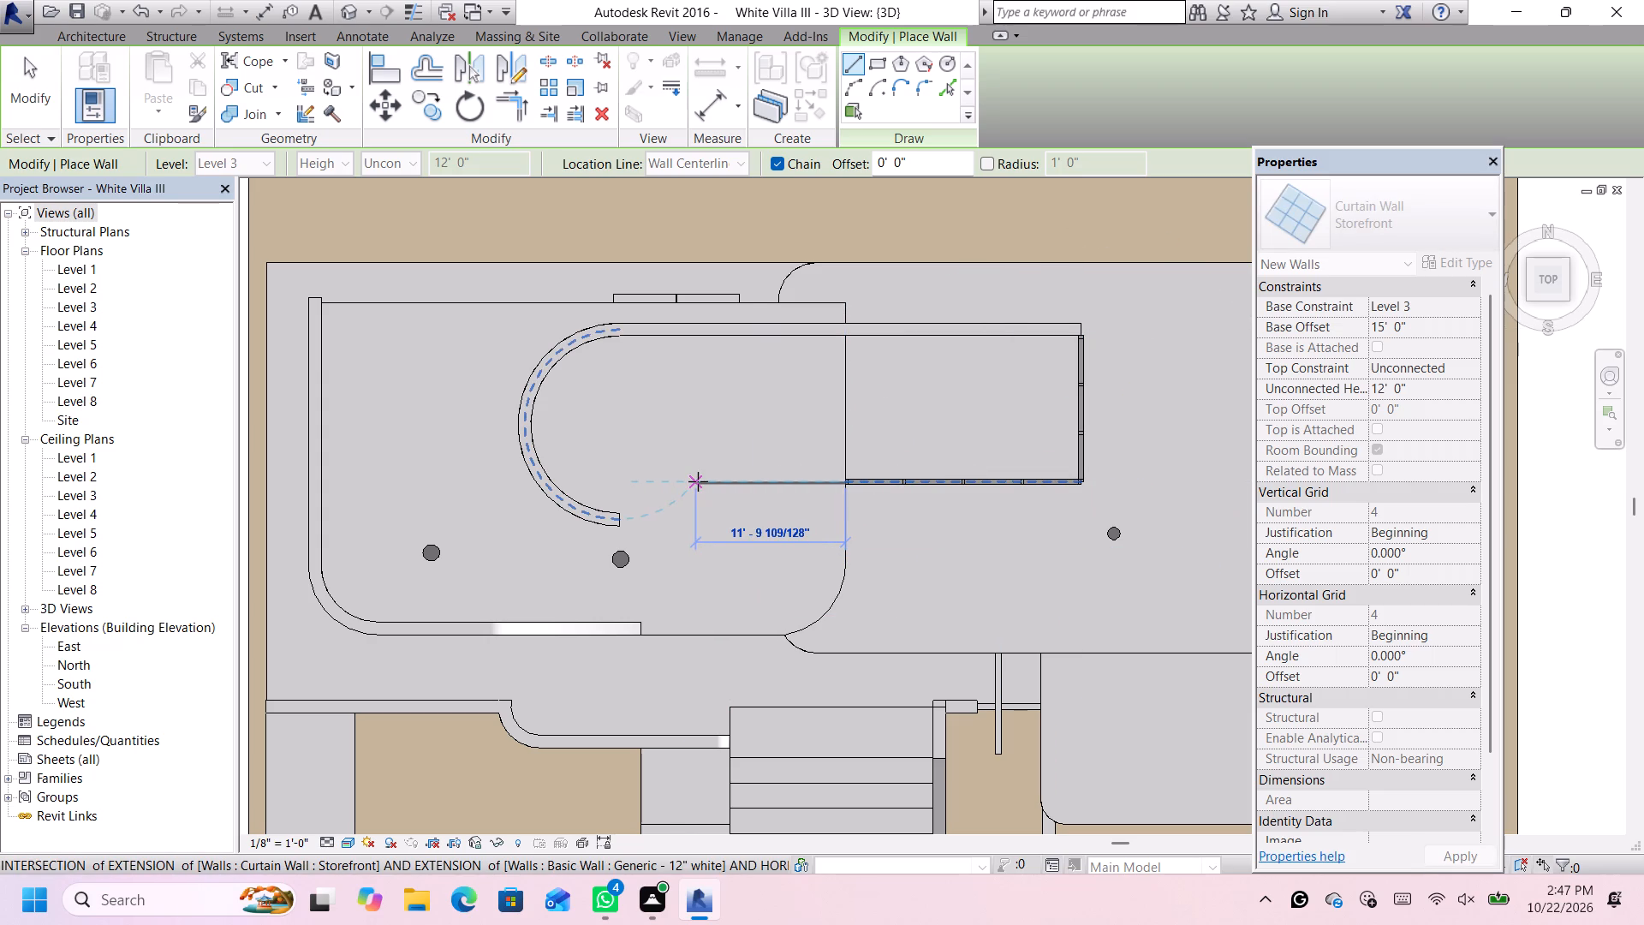
left_click(625, 472)
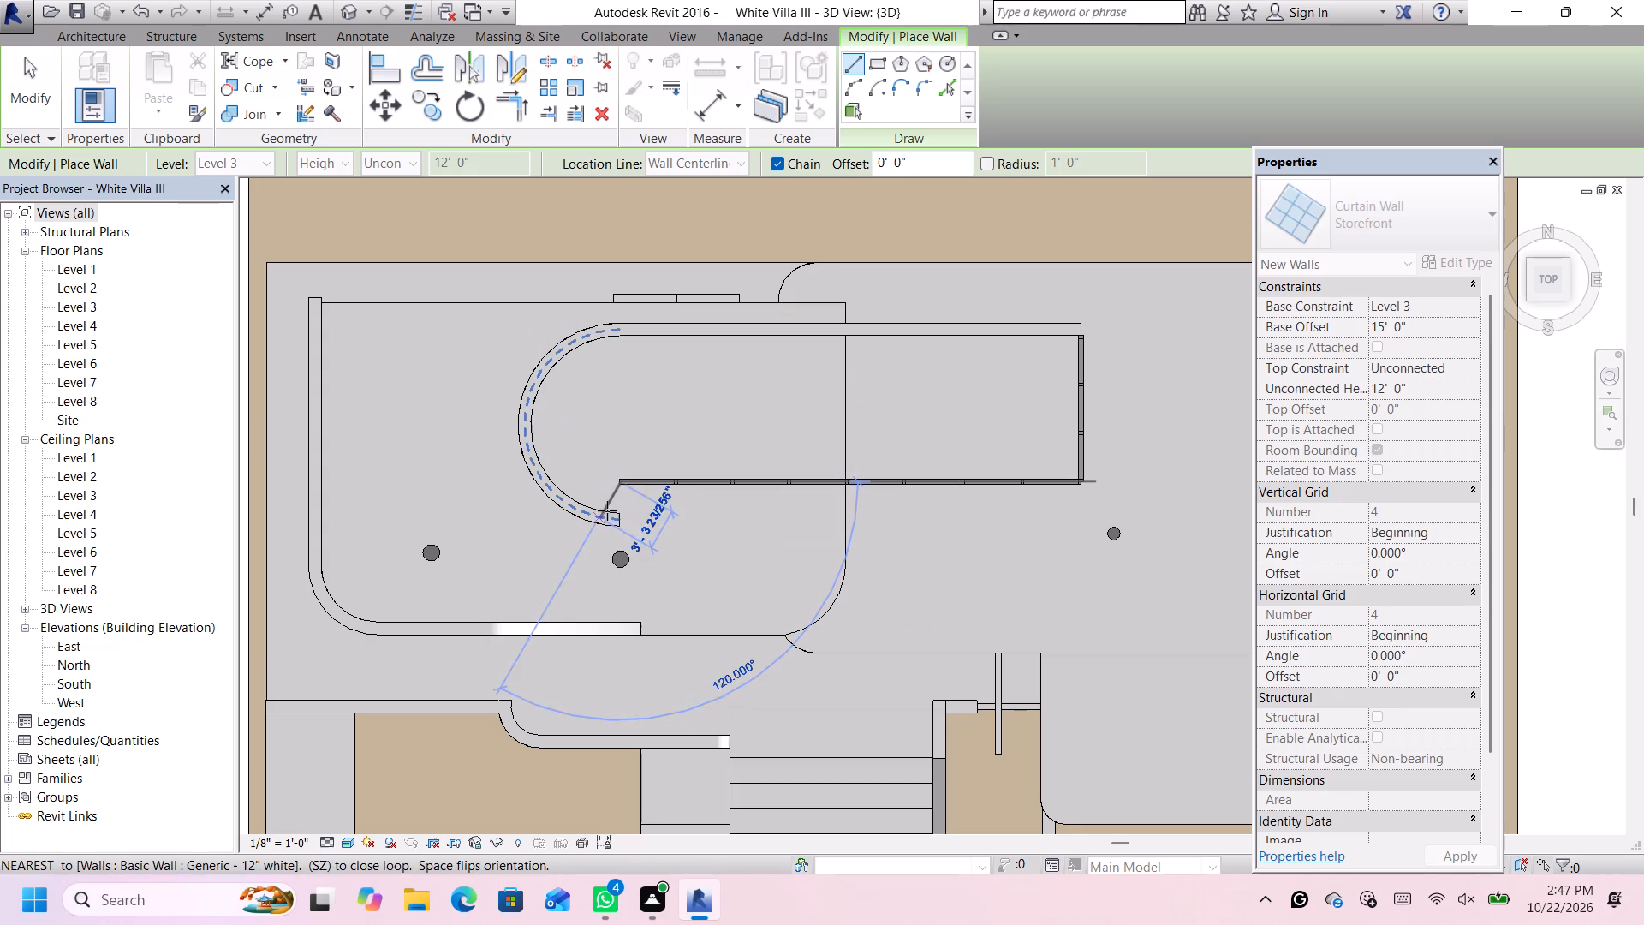
scroll(617, 508, "up", 1)
scroll(617, 509, "down", 1)
scroll(617, 509, "up", 1)
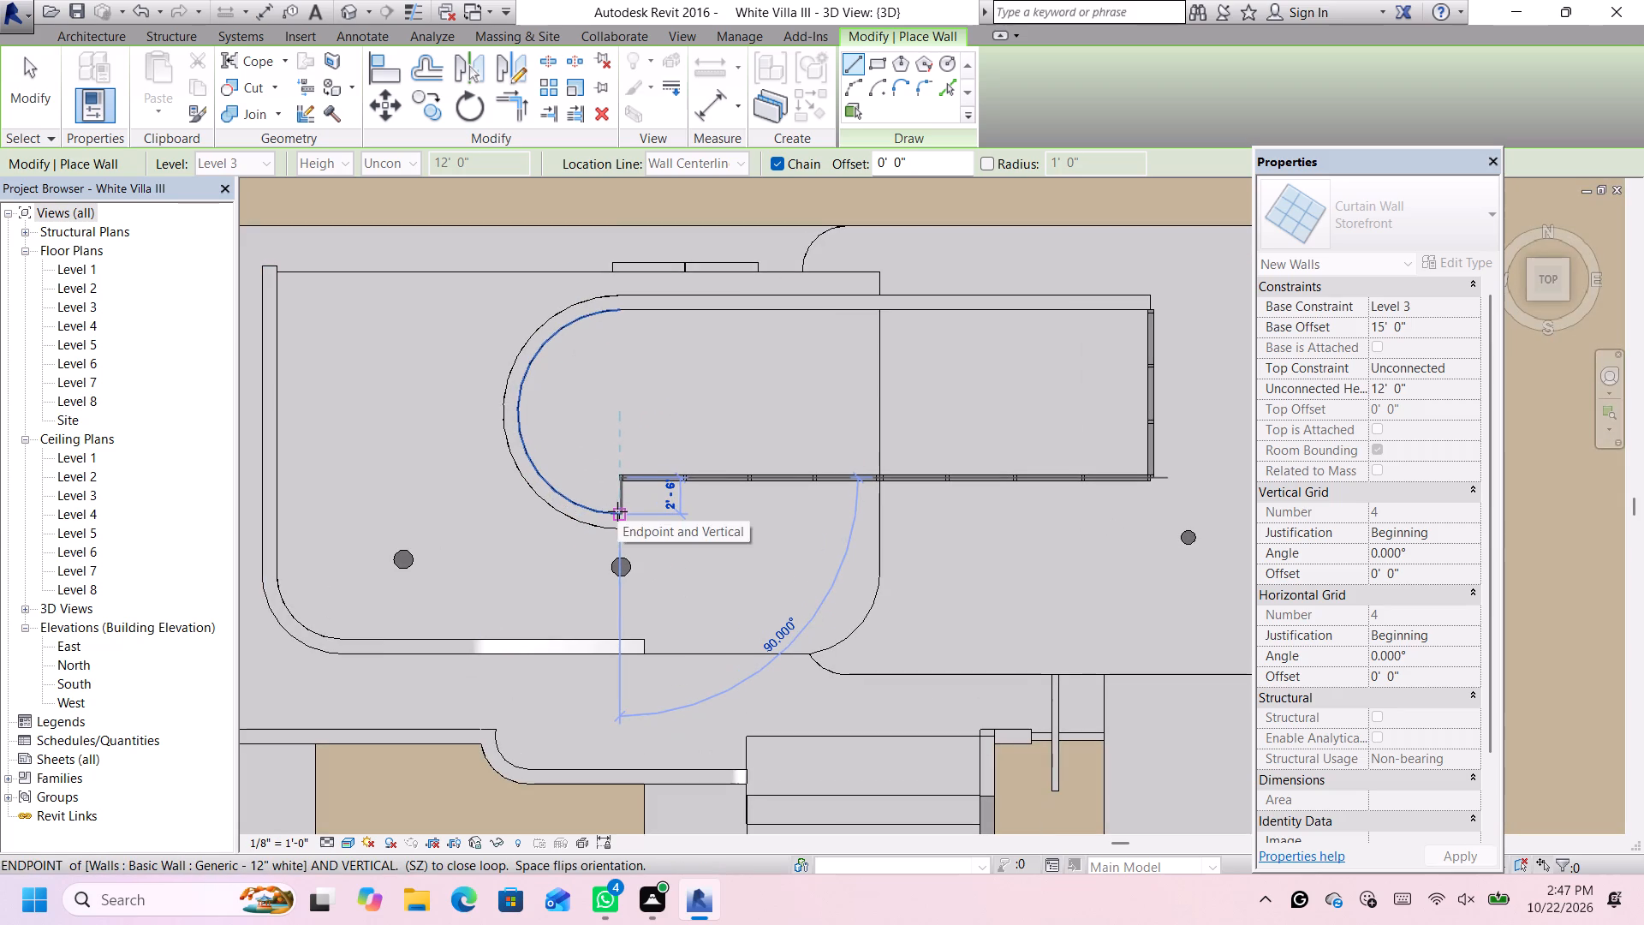
left_click(617, 511)
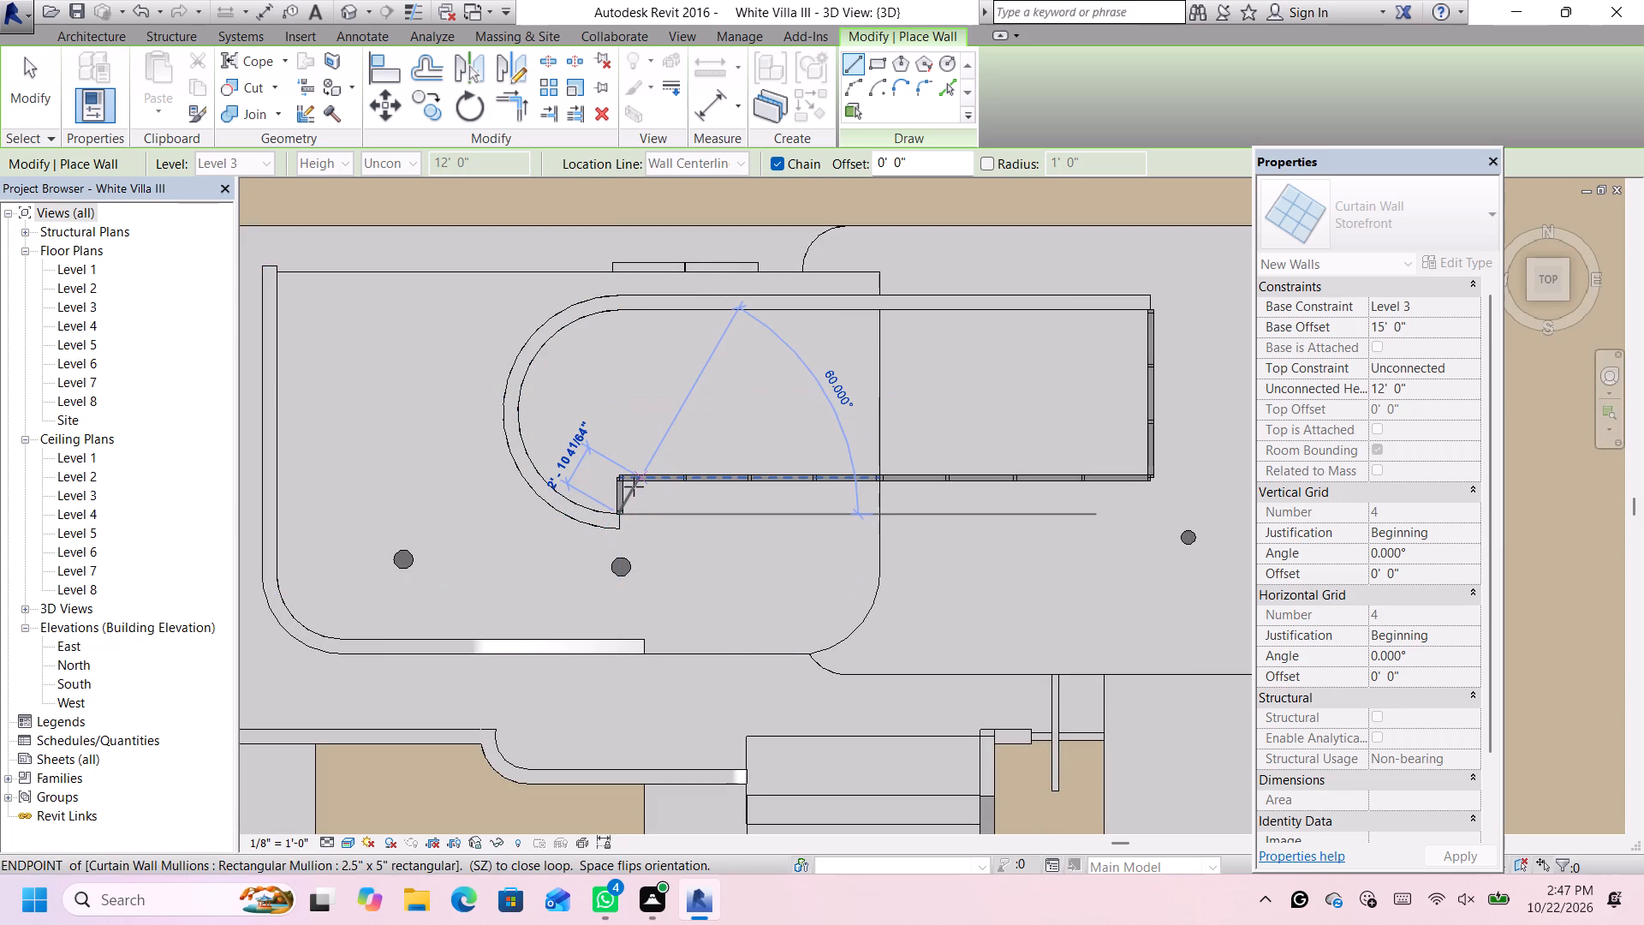
key("Escape")
key("Escape")
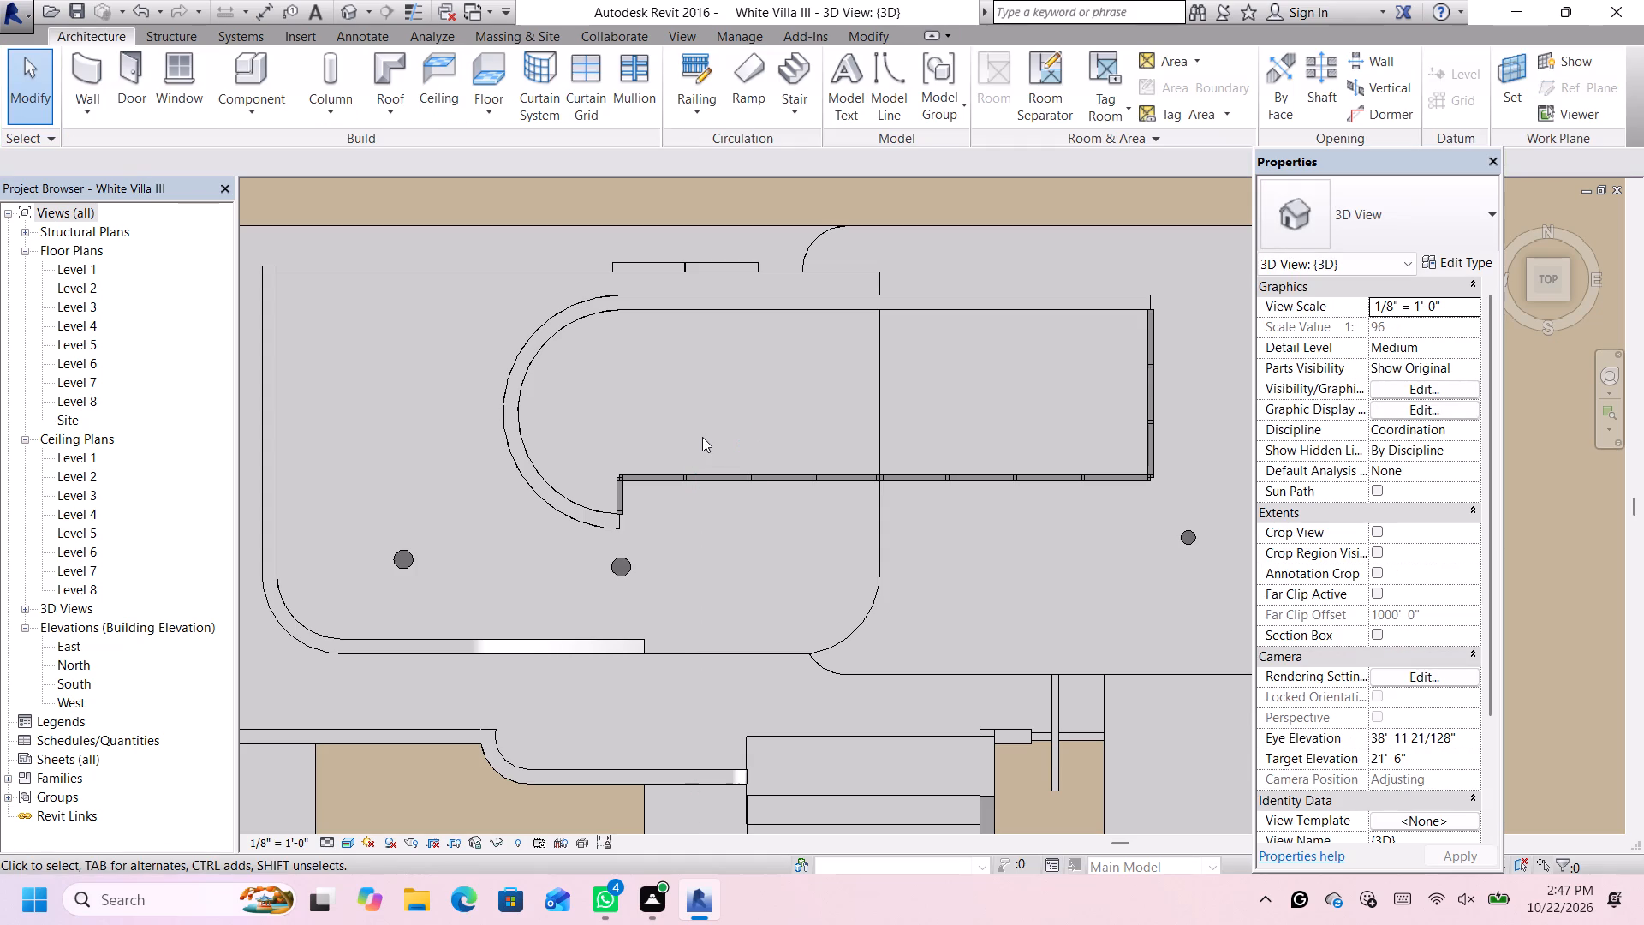
In an angled 3D view, set the semicircular wall's Base Offset to 3'.
left_click(351, 13)
left_click(342, 4)
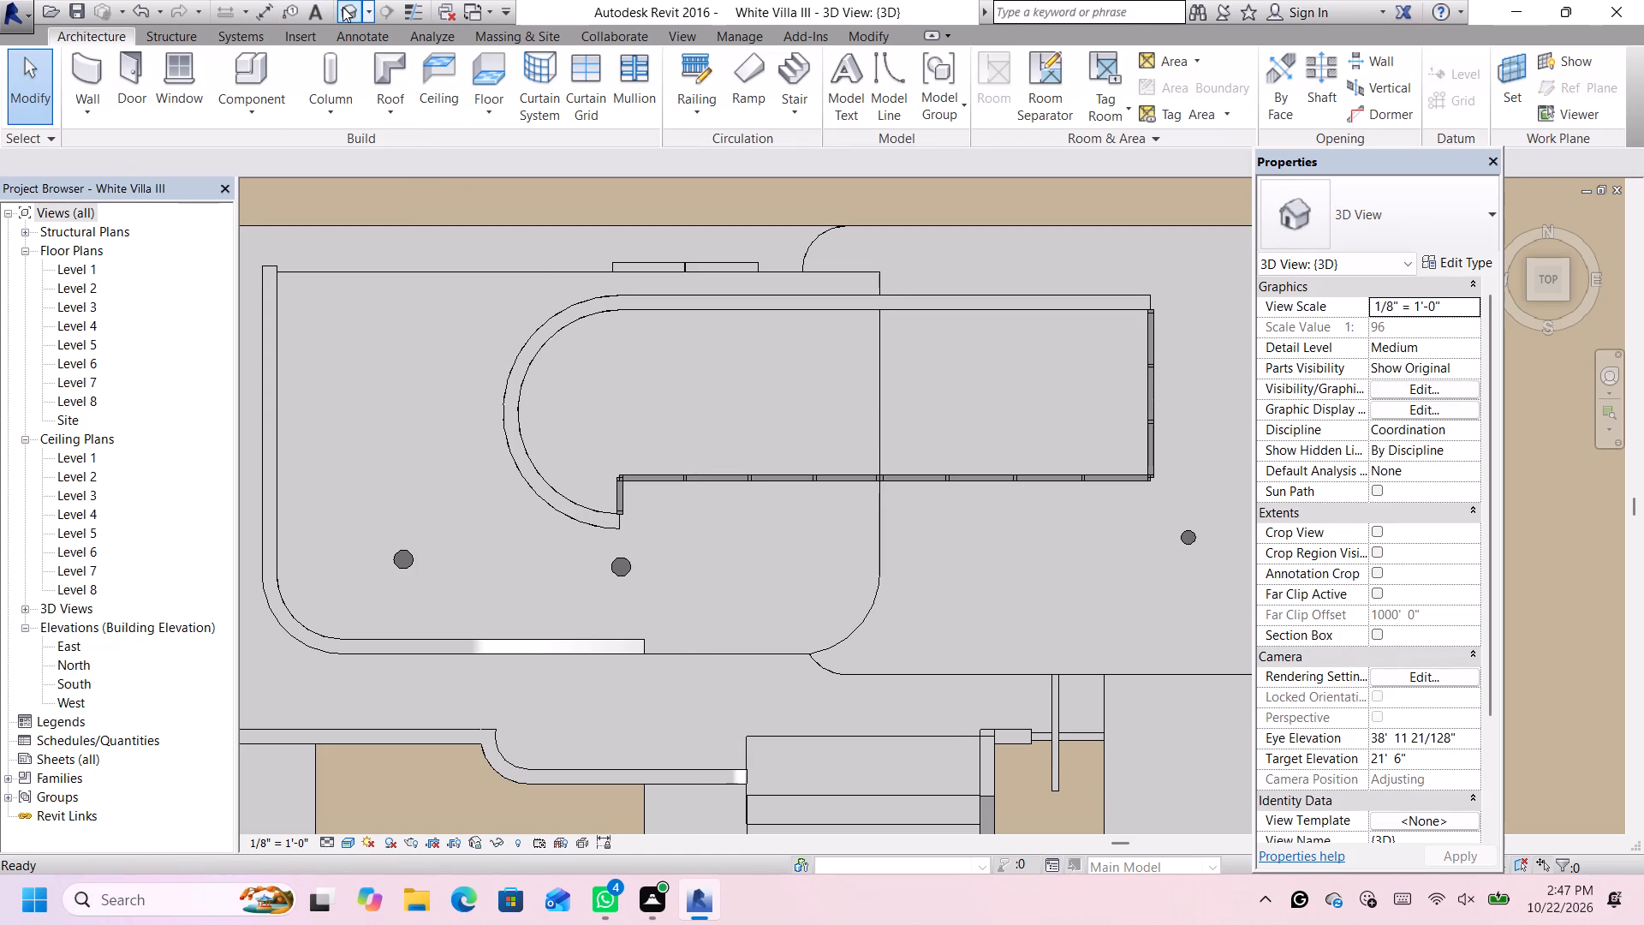
left_click(342, 7)
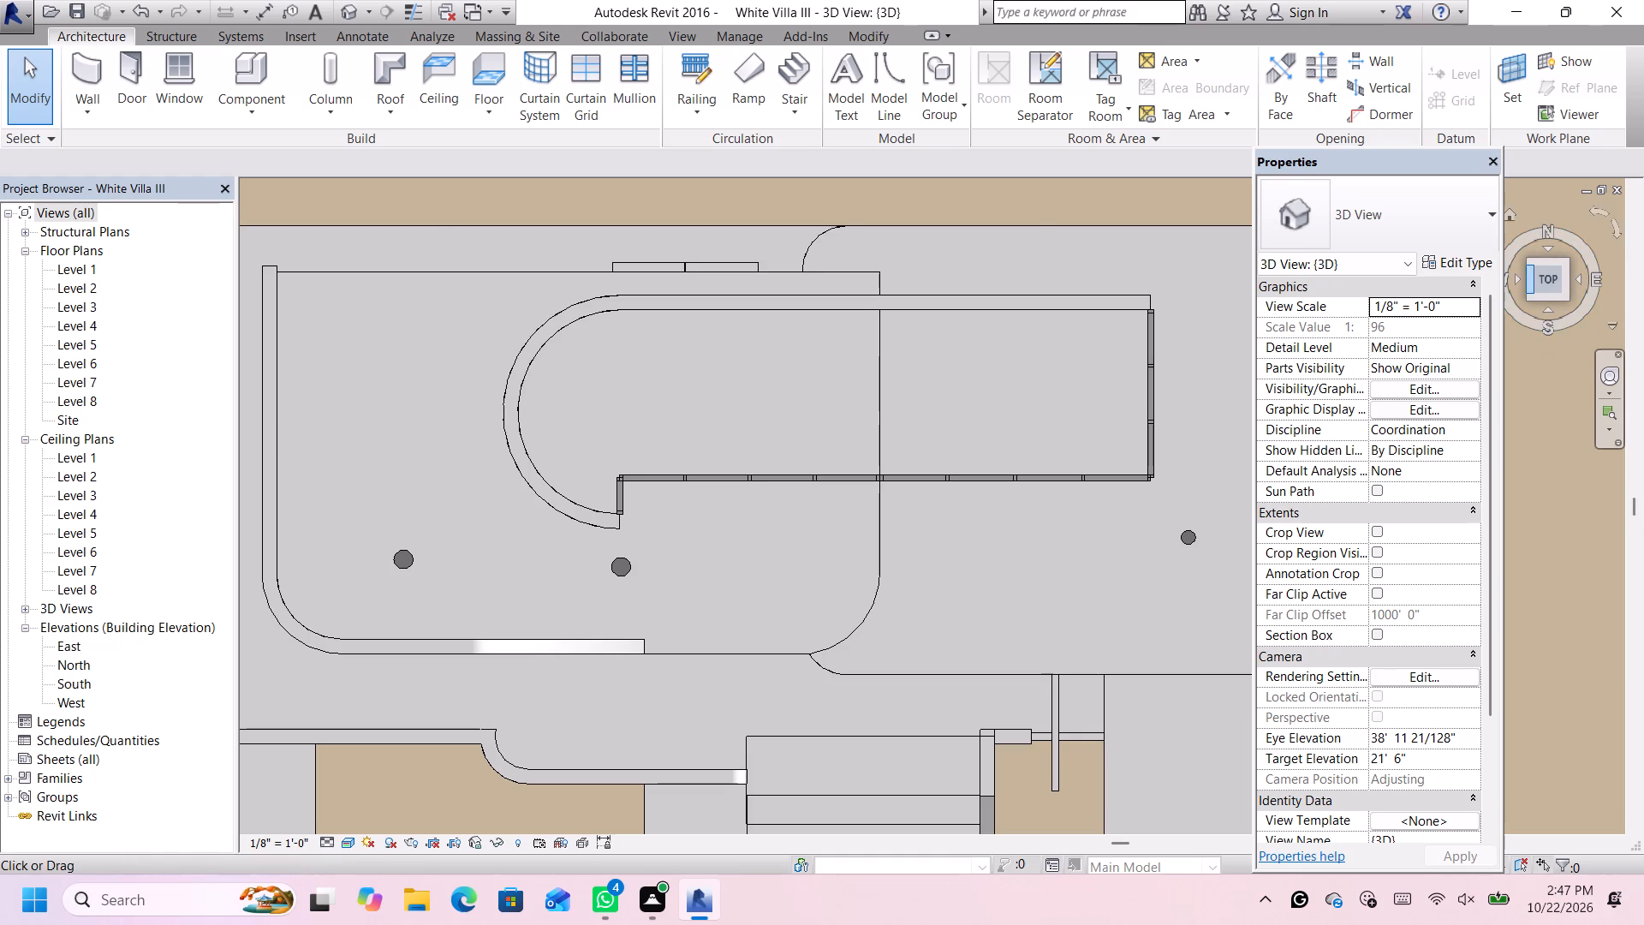
left_click(1529, 293)
left_click(1564, 276)
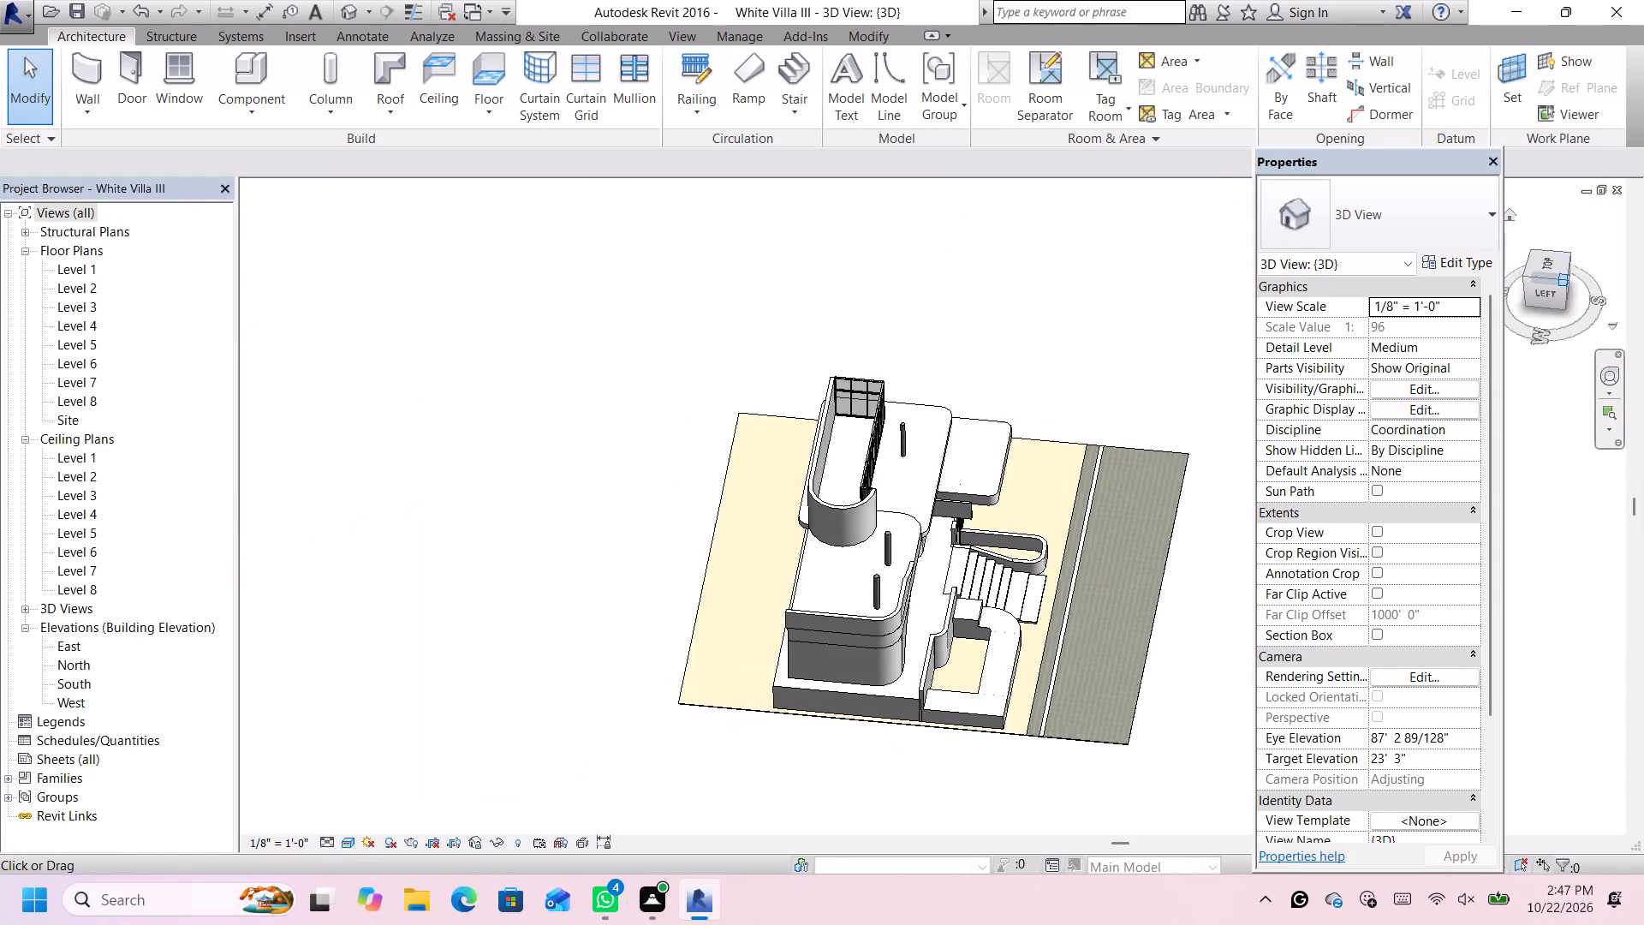
scroll(1135, 365, "up", 5)
scroll(1034, 405, "down", 5)
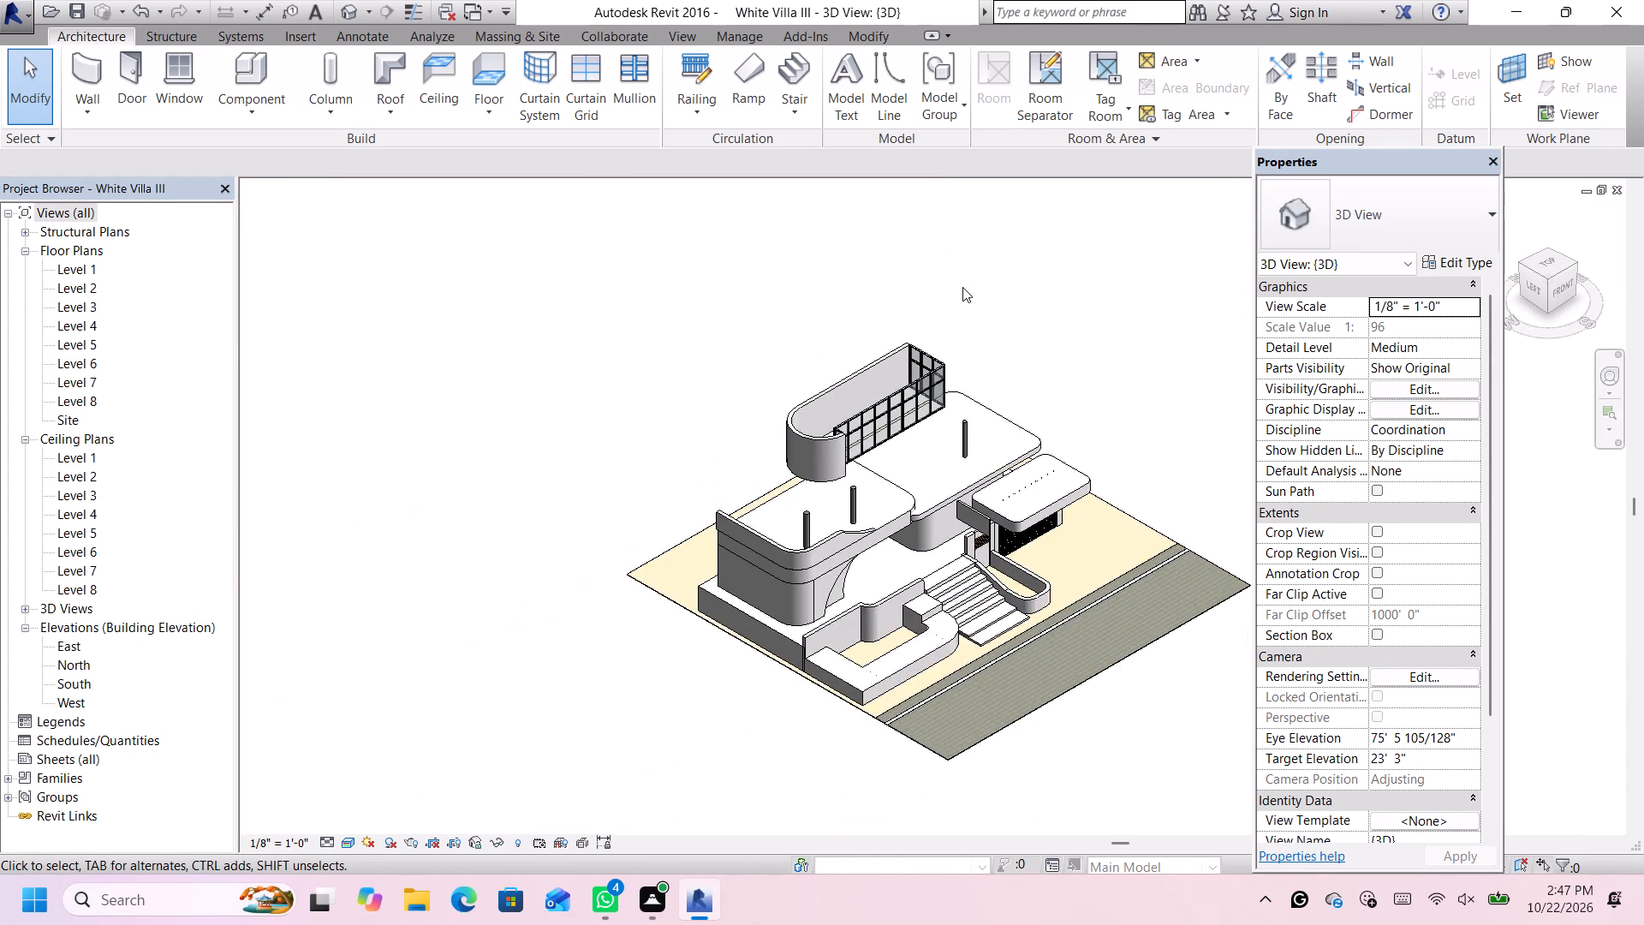
scroll(962, 289, "up", 3)
left_click_drag(962, 294, 724, 363)
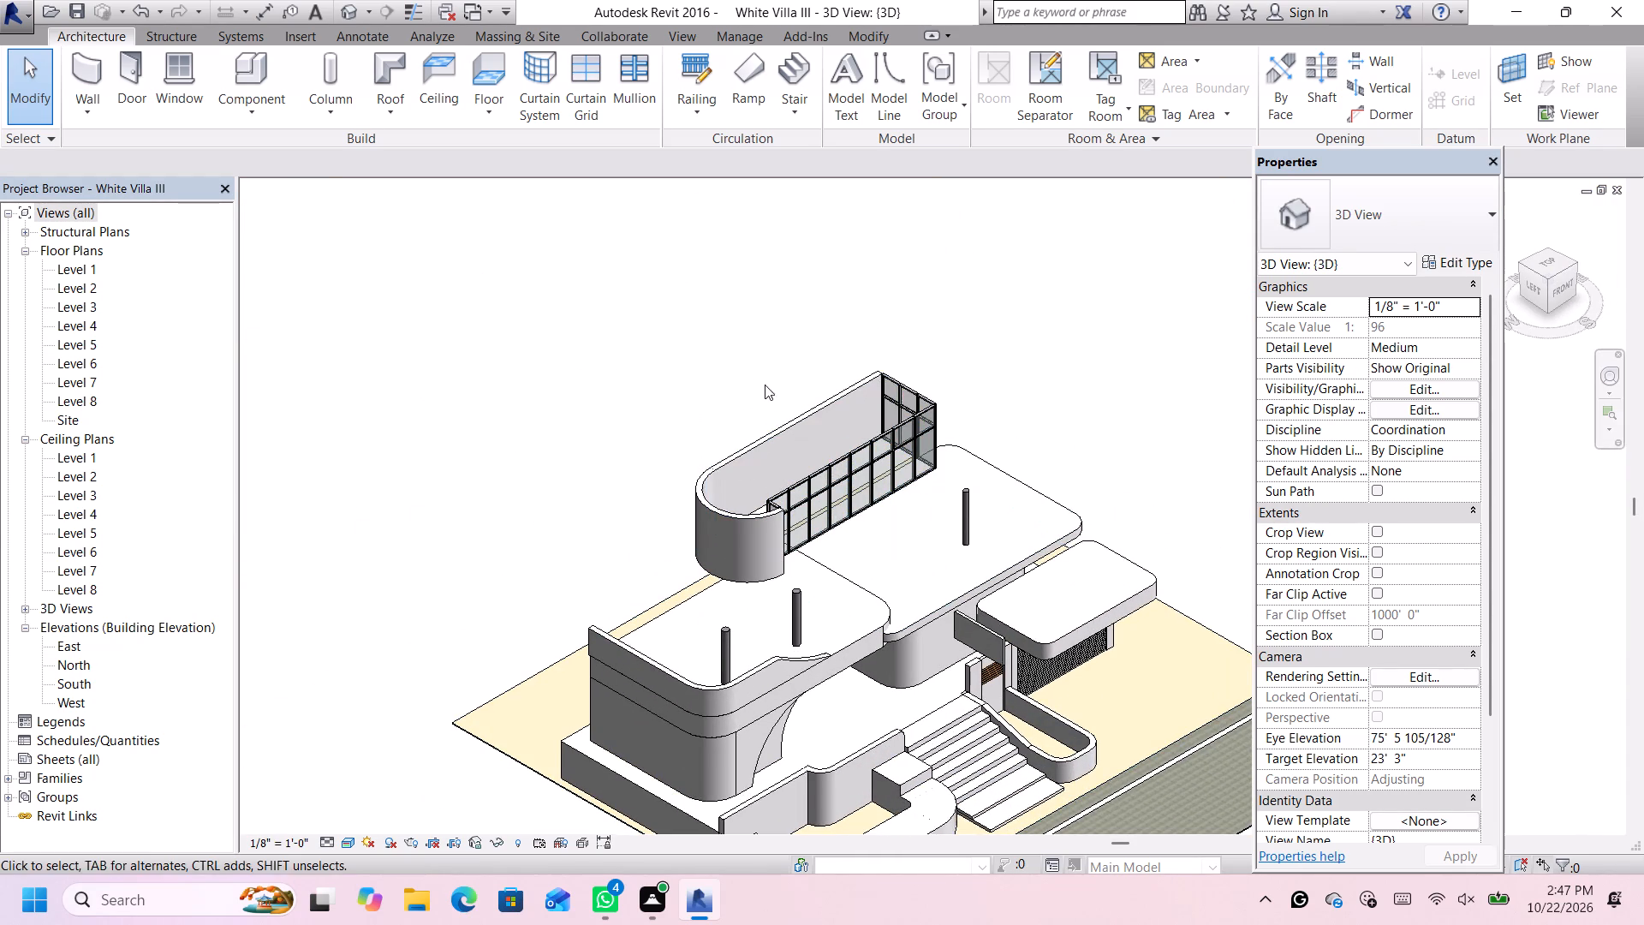
scroll(765, 427, "up", 4)
left_click(664, 533)
scroll(775, 509, "down", 2)
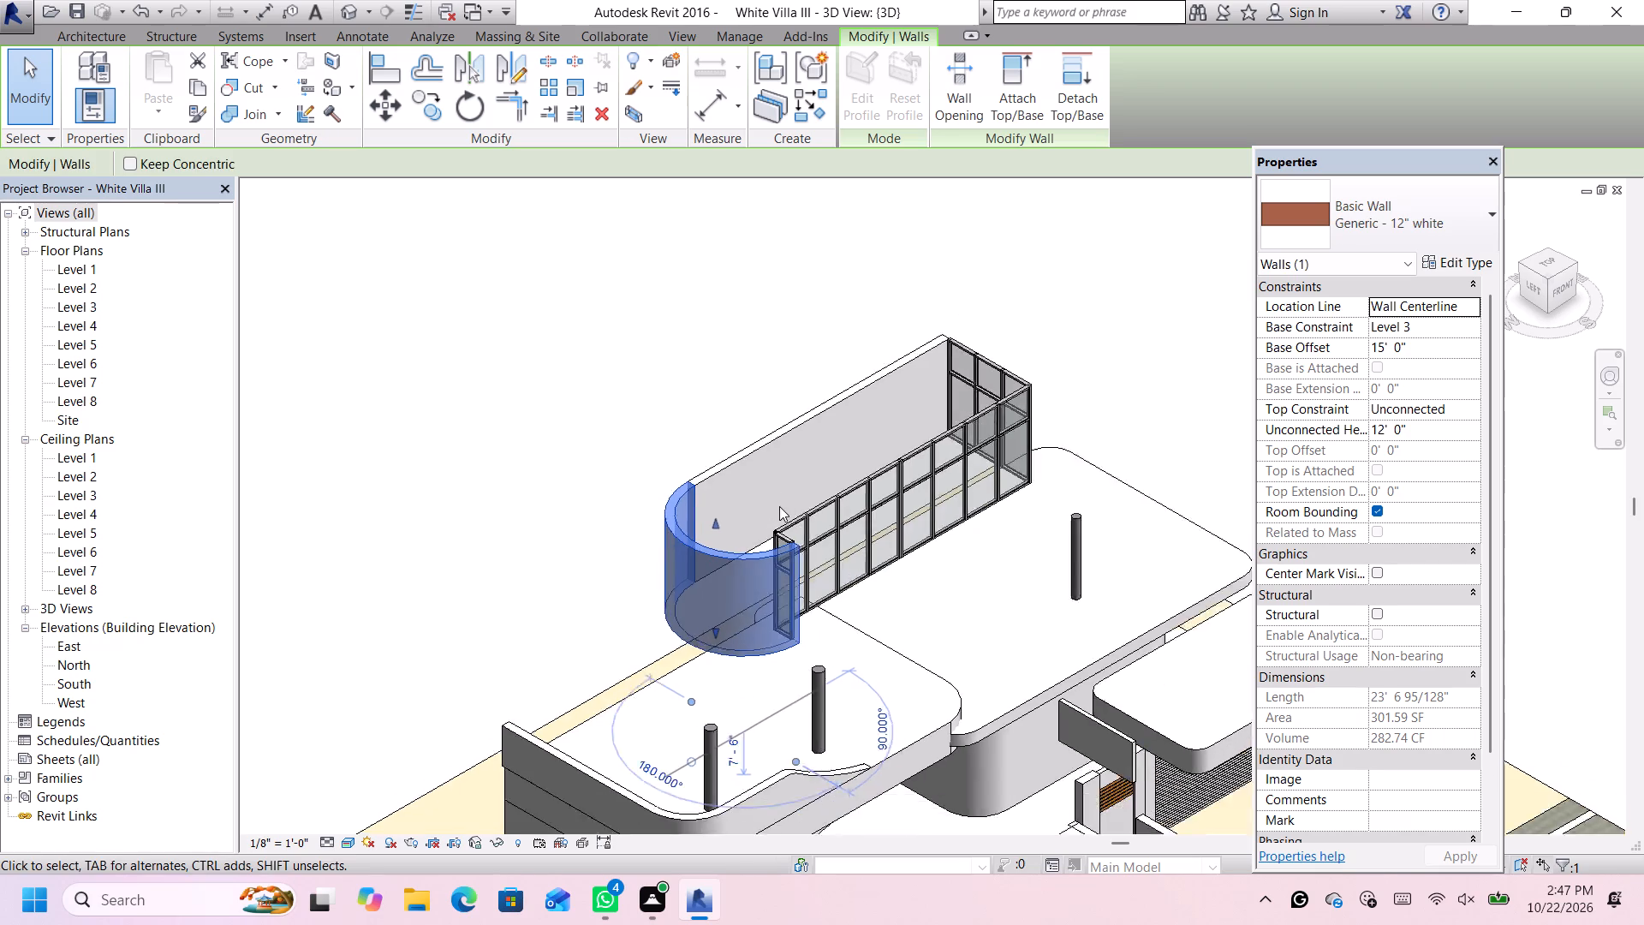
scroll(779, 506, "down", 3)
scroll(915, 564, "up", 1)
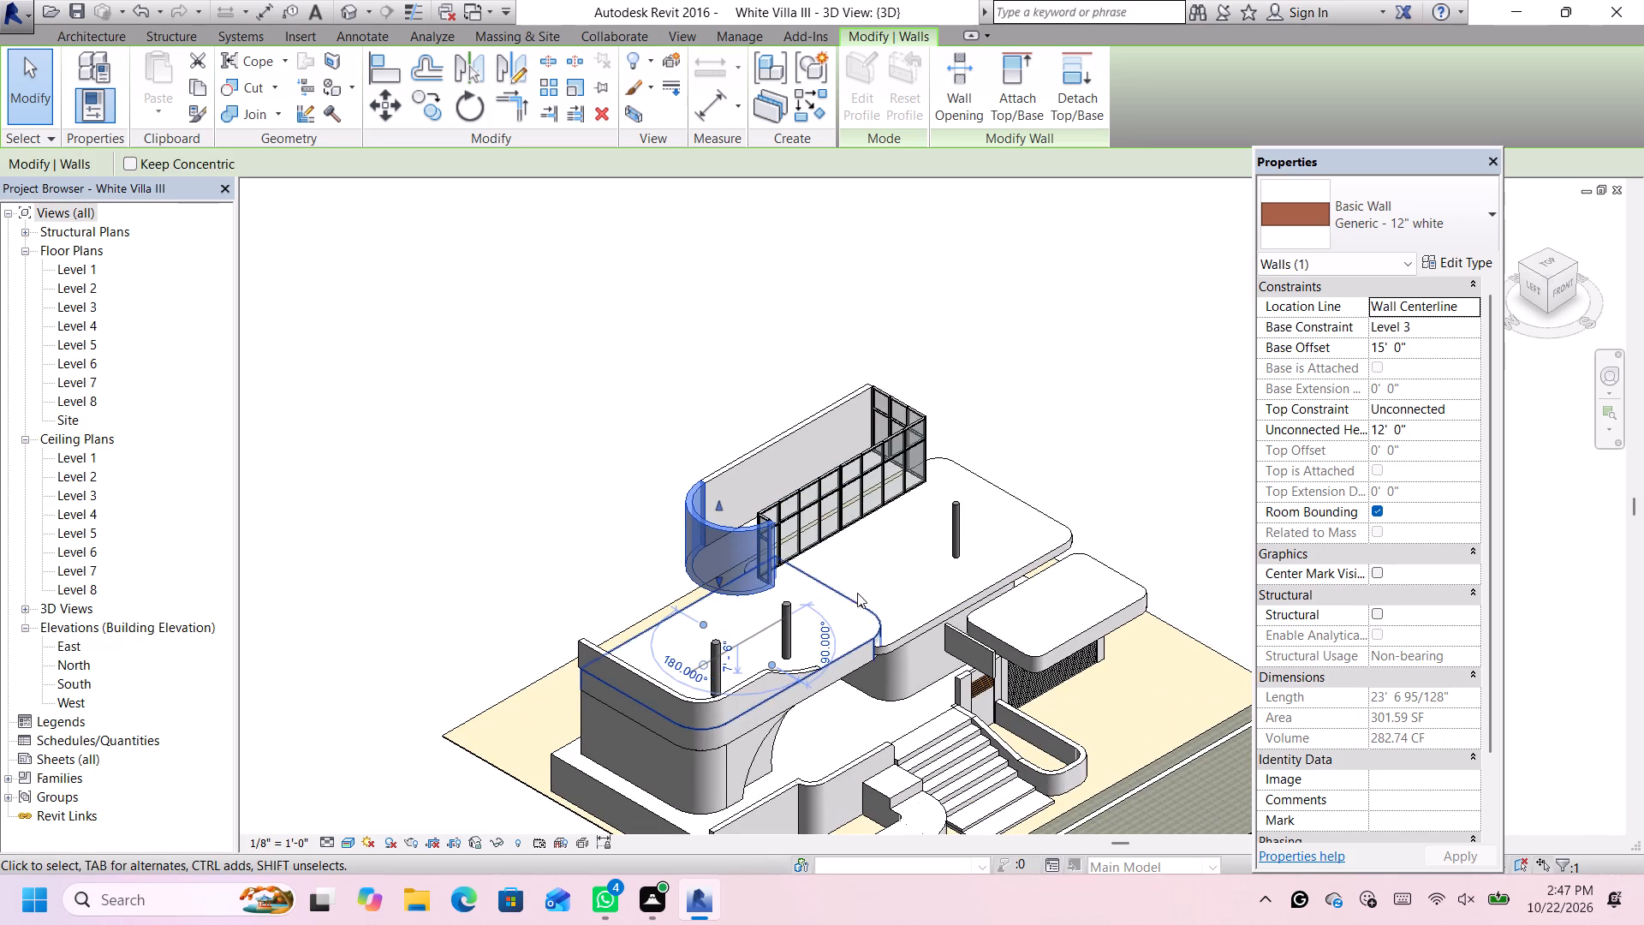
left_click(1432, 346)
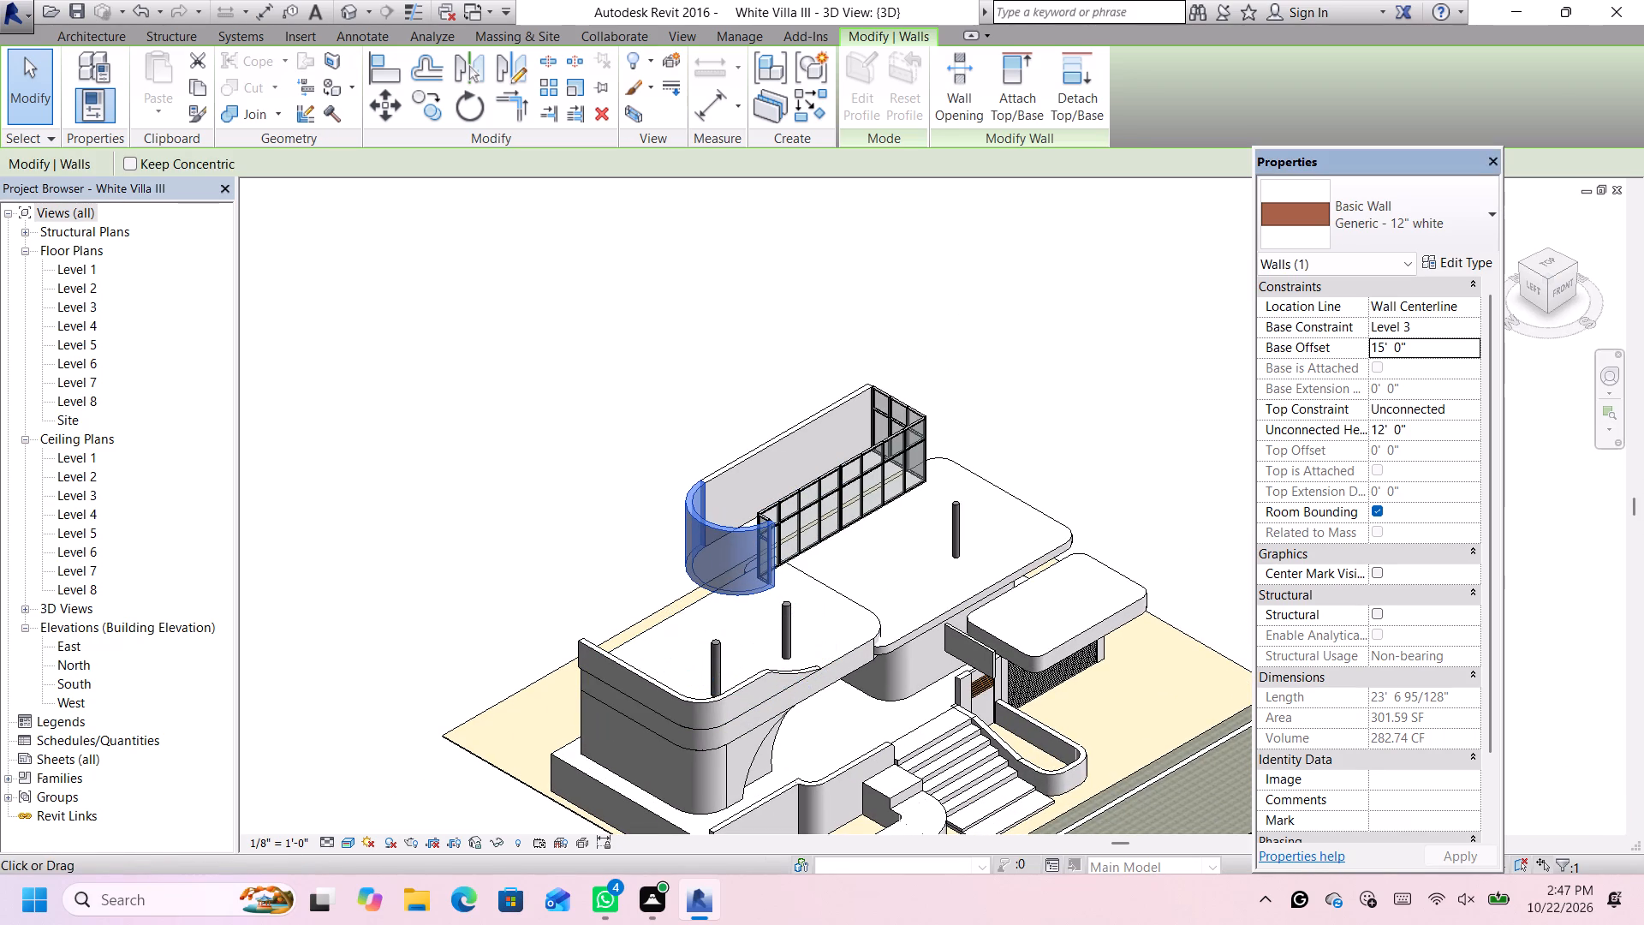
key("BackSpace")
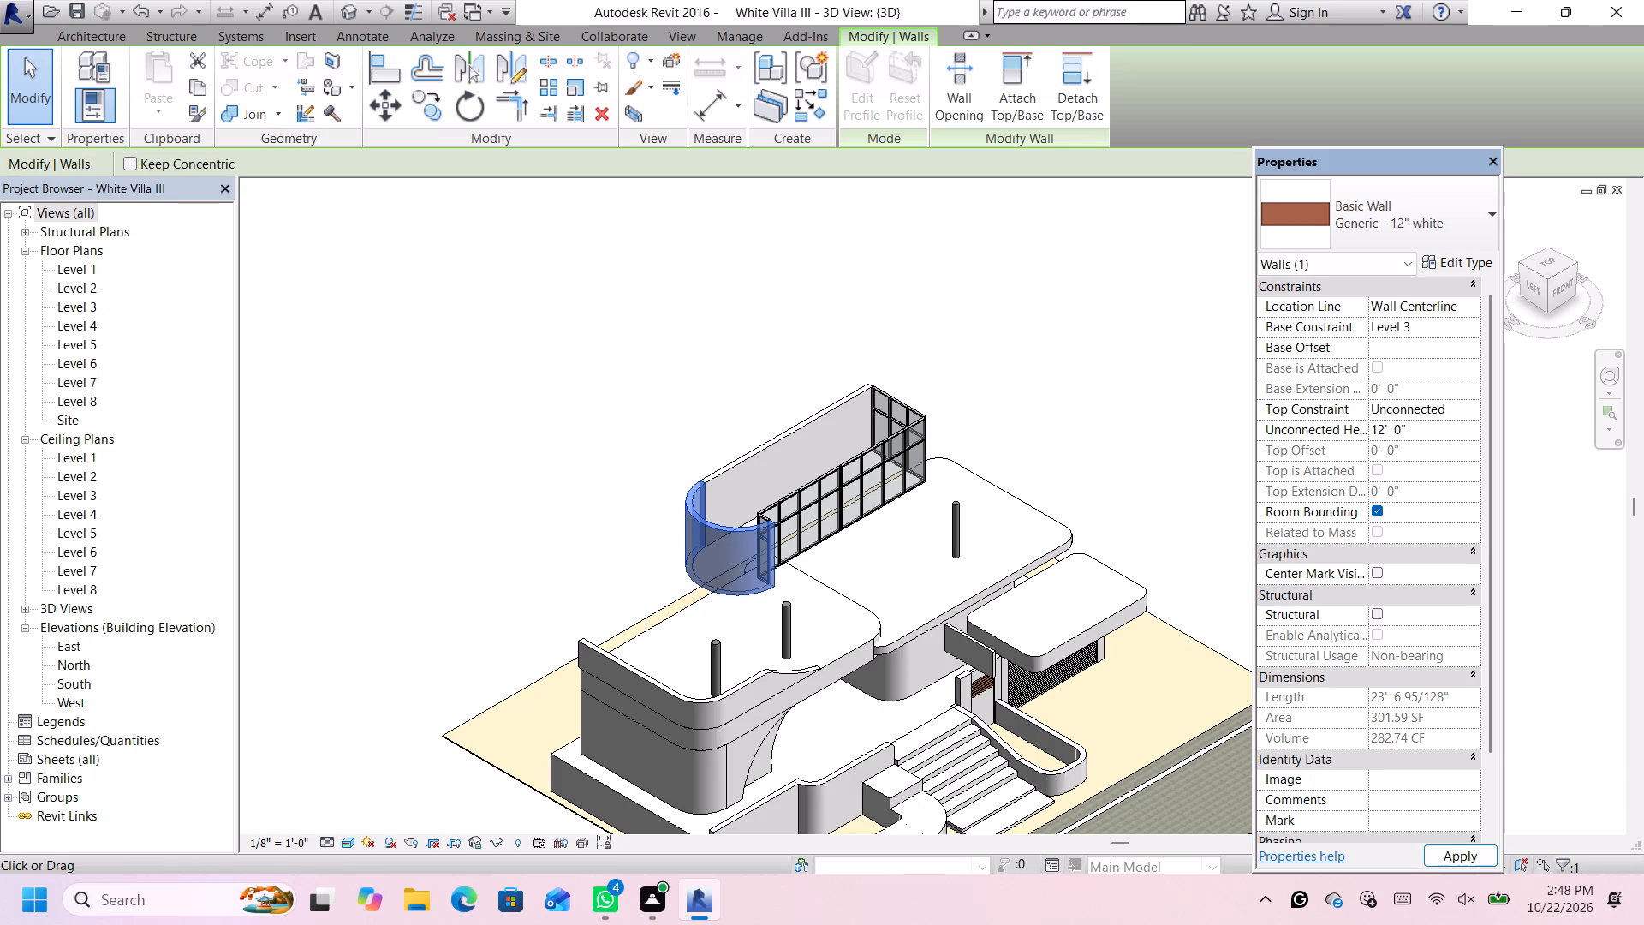
type("3'")
key("Return")
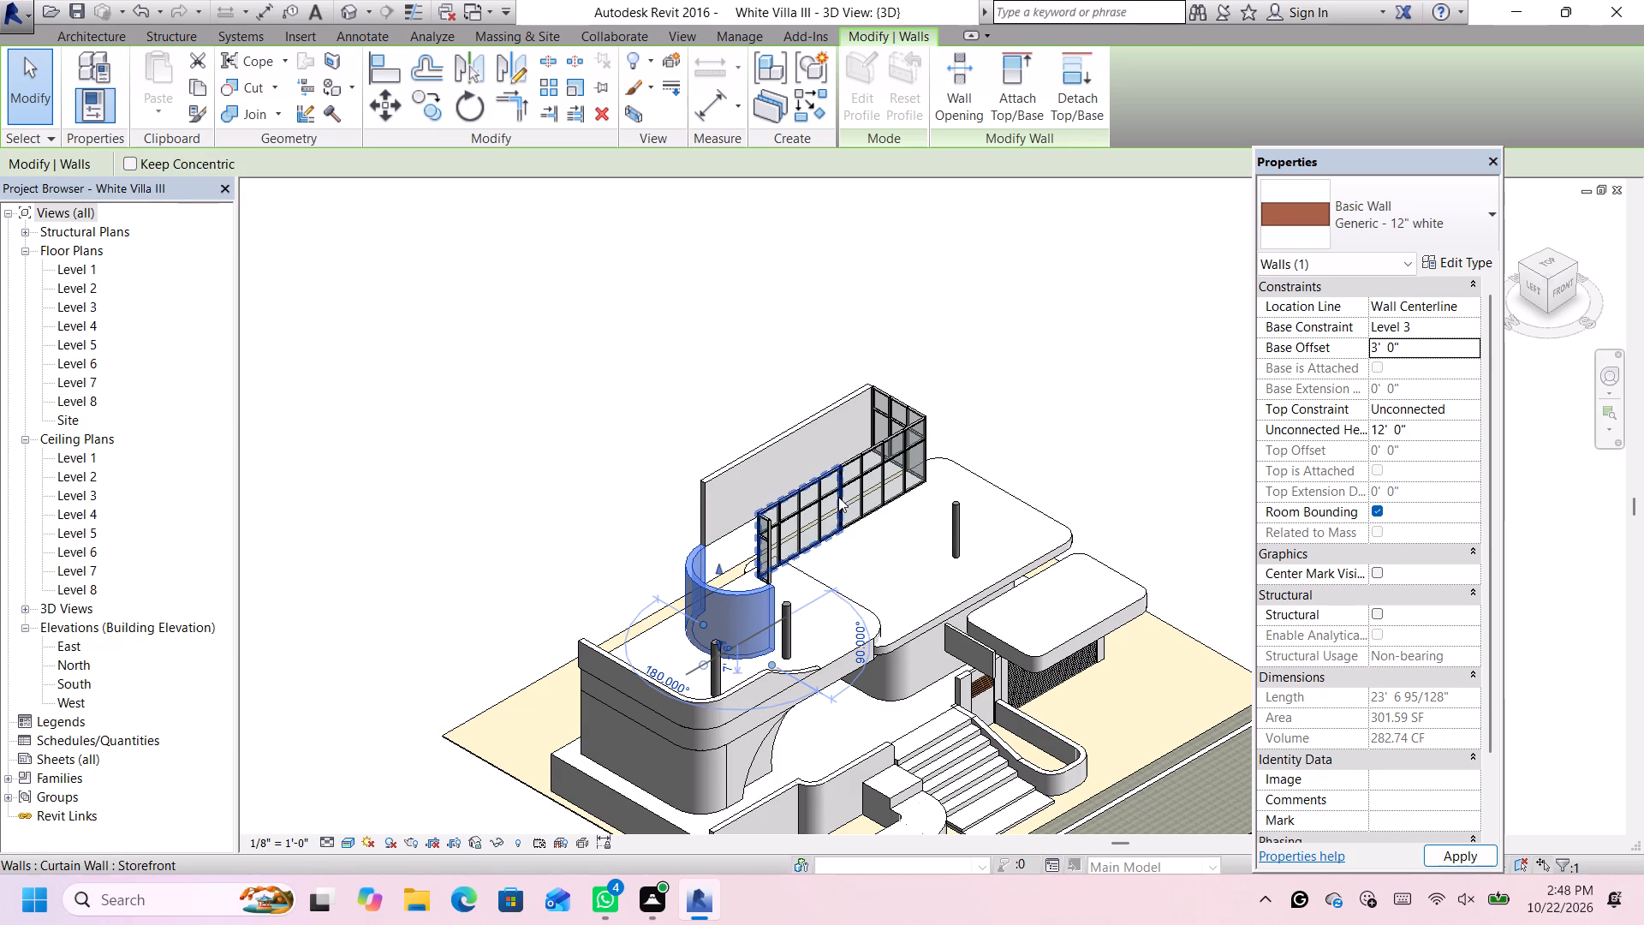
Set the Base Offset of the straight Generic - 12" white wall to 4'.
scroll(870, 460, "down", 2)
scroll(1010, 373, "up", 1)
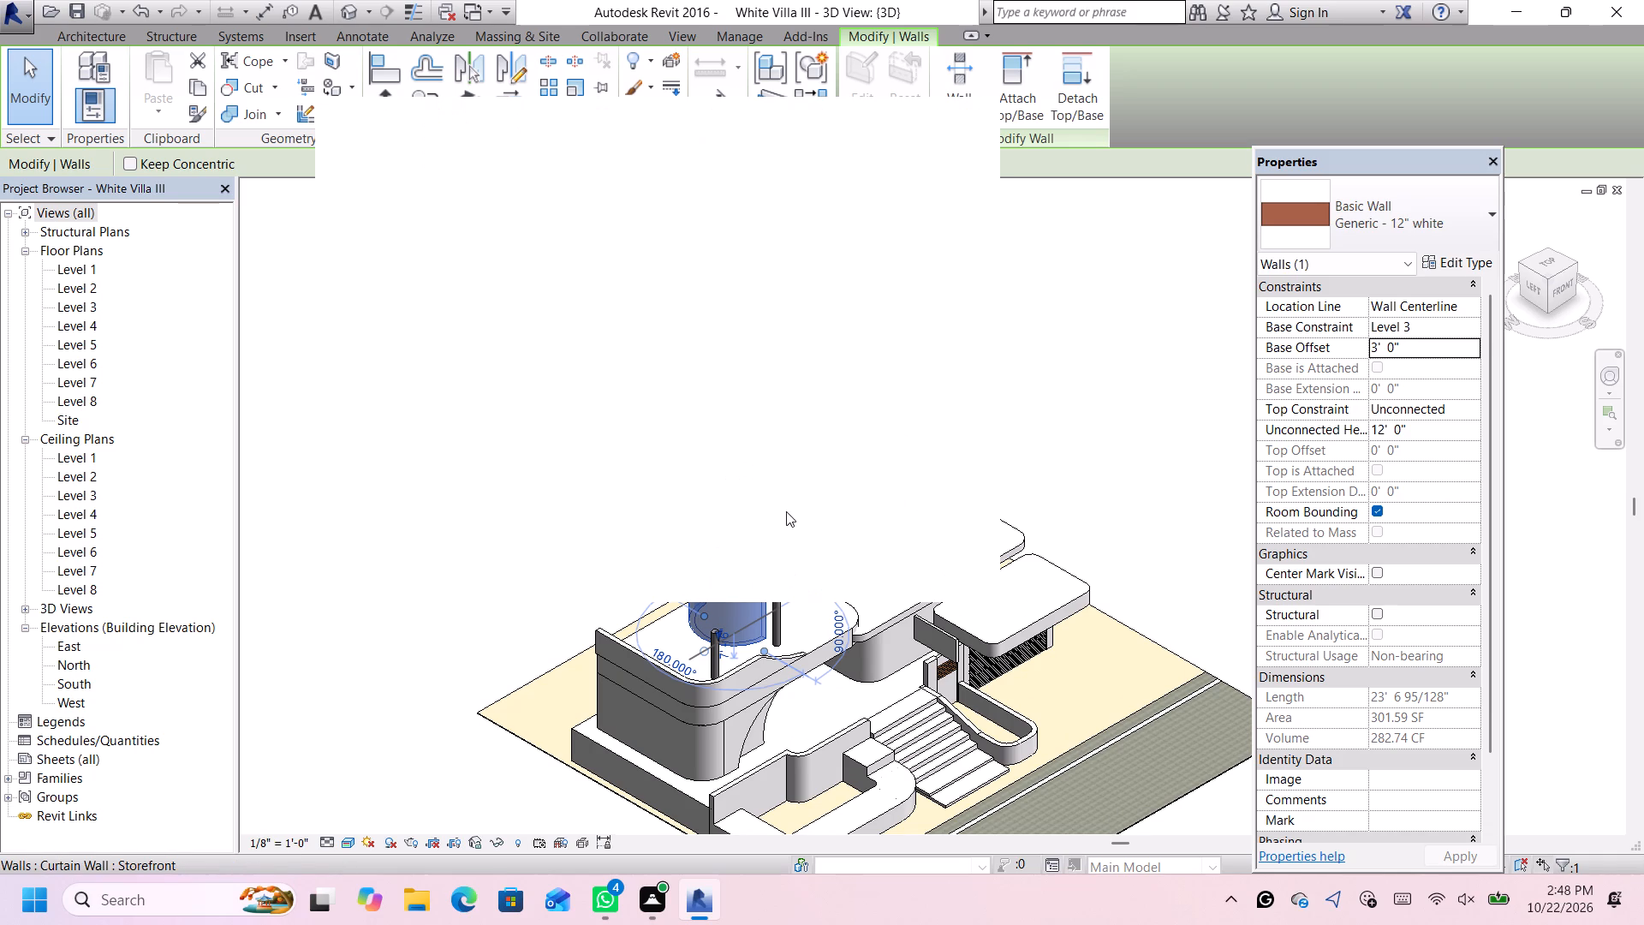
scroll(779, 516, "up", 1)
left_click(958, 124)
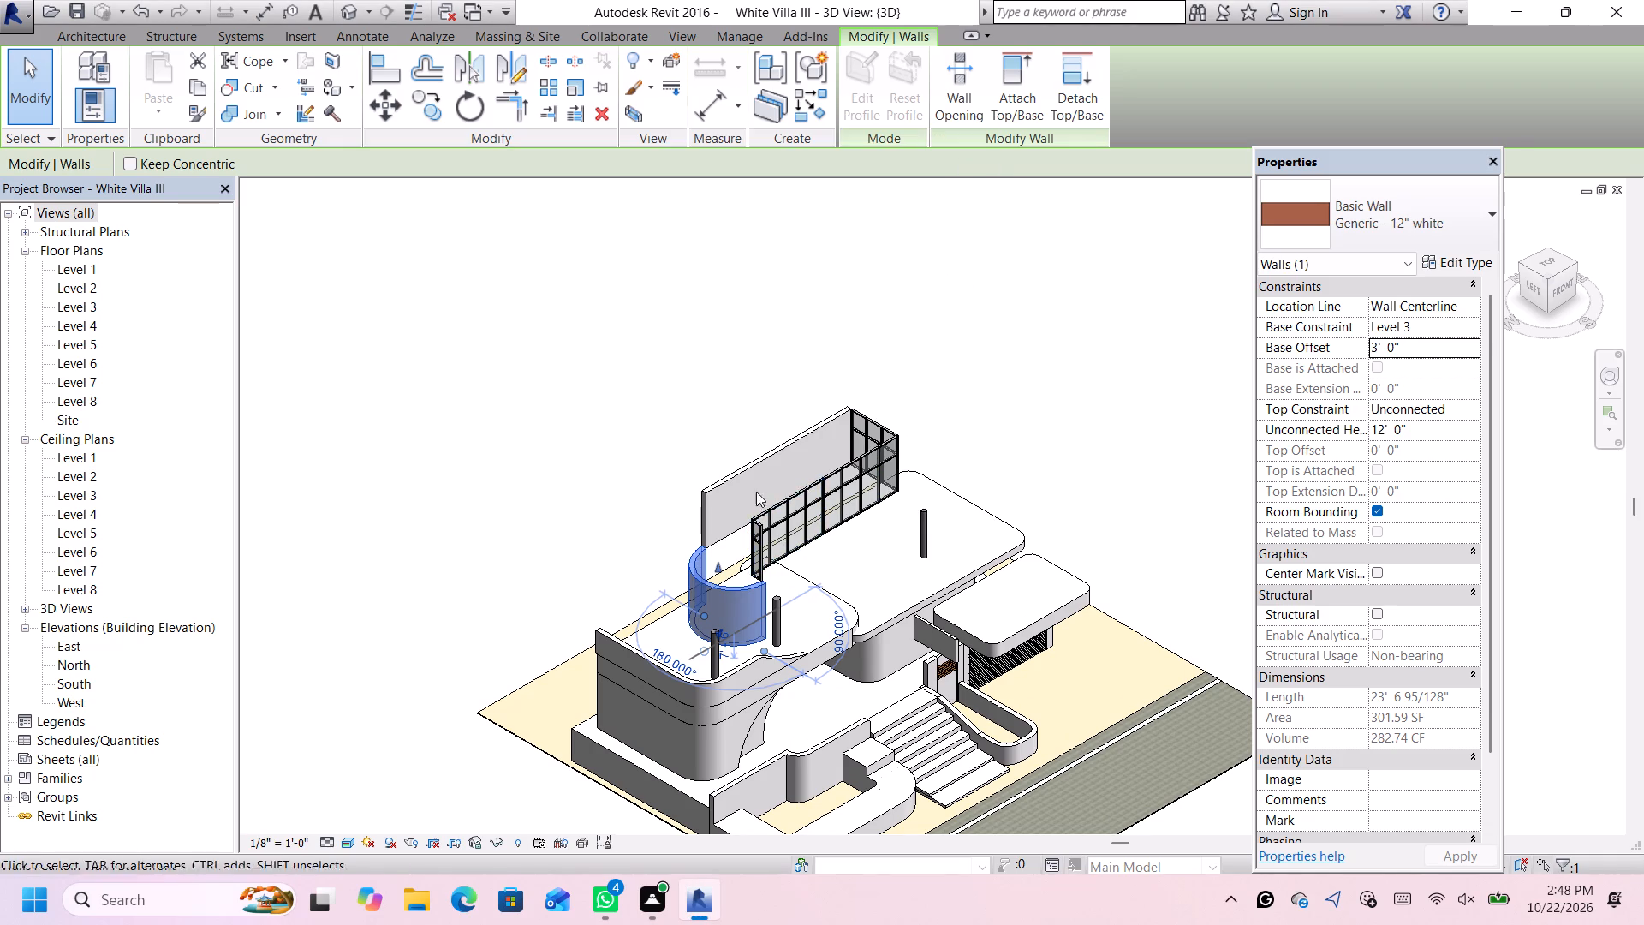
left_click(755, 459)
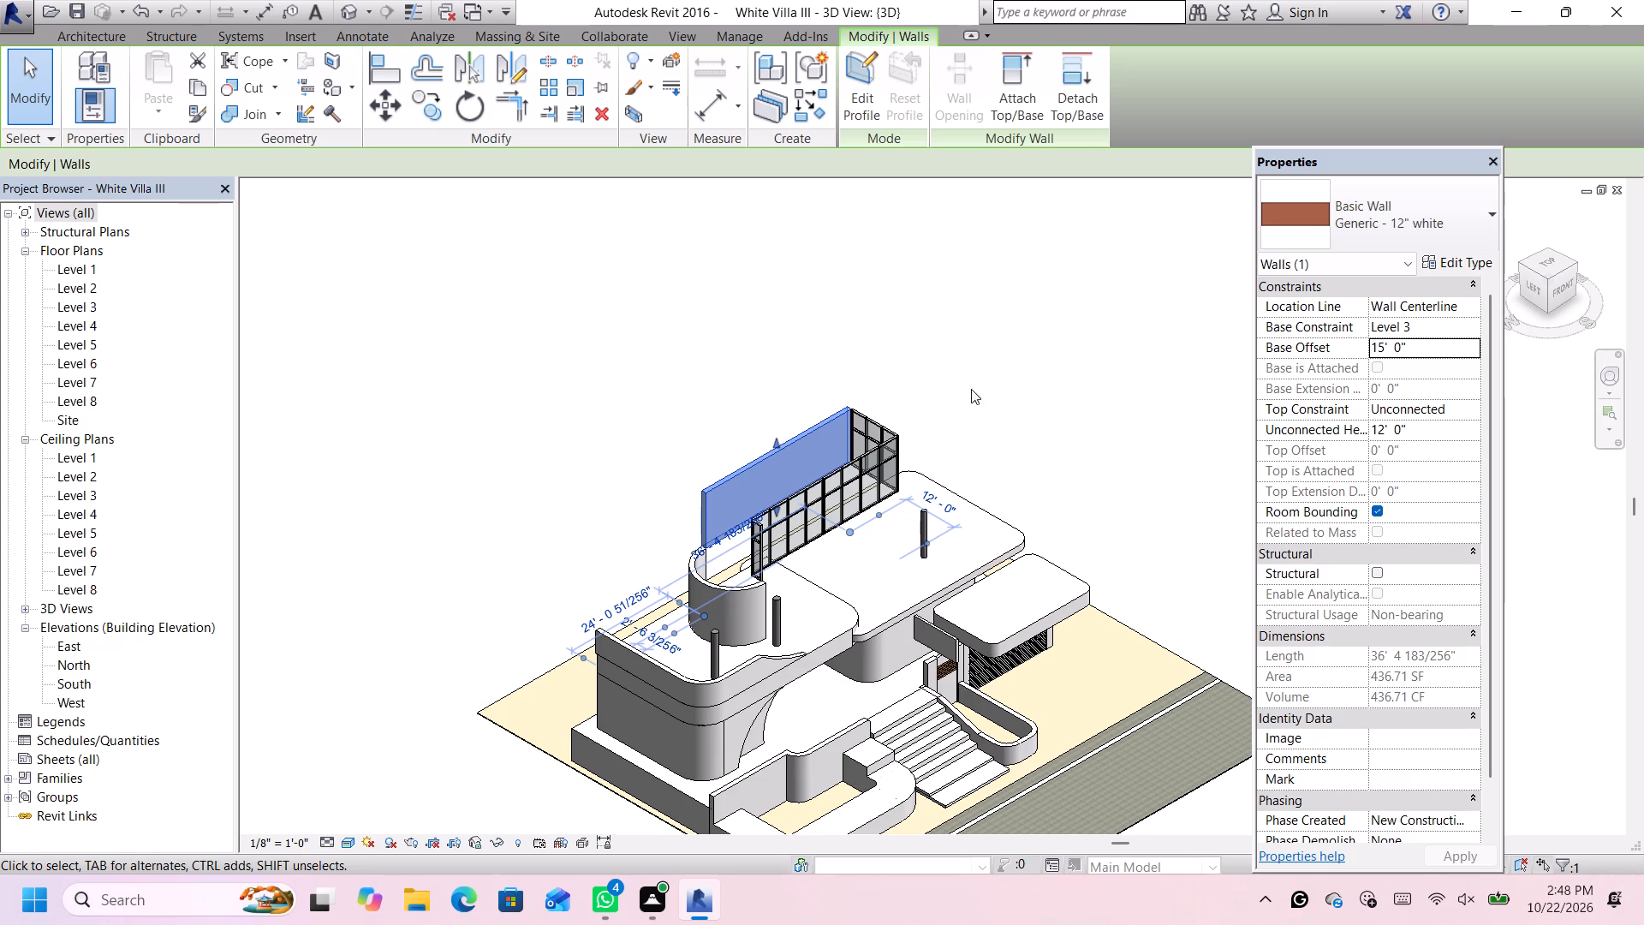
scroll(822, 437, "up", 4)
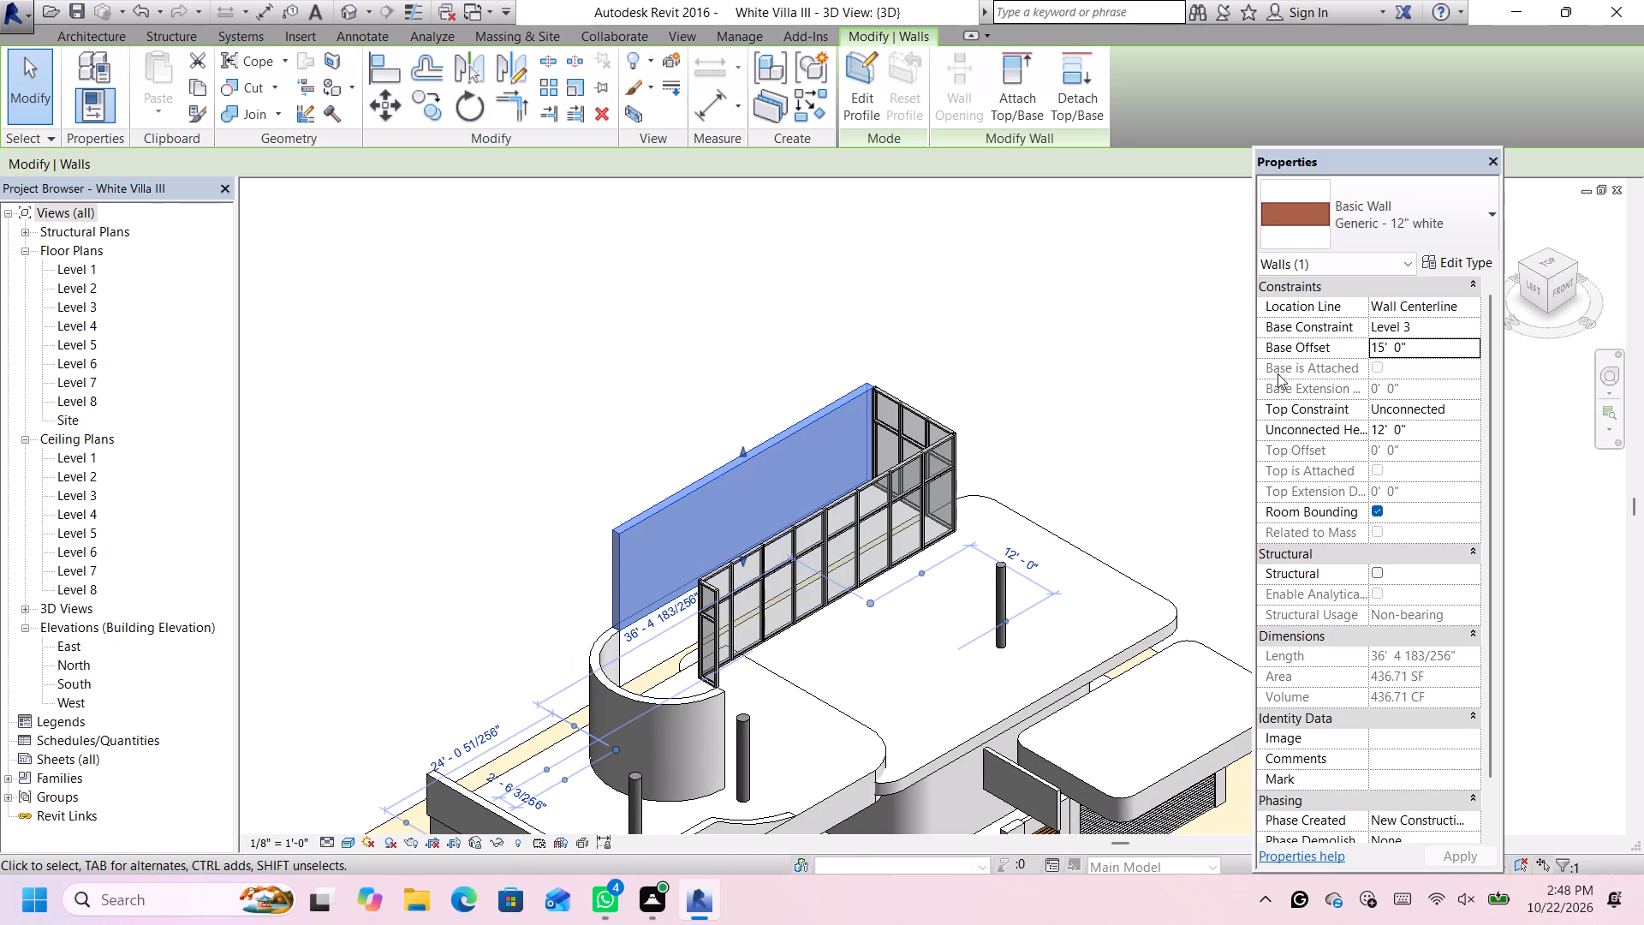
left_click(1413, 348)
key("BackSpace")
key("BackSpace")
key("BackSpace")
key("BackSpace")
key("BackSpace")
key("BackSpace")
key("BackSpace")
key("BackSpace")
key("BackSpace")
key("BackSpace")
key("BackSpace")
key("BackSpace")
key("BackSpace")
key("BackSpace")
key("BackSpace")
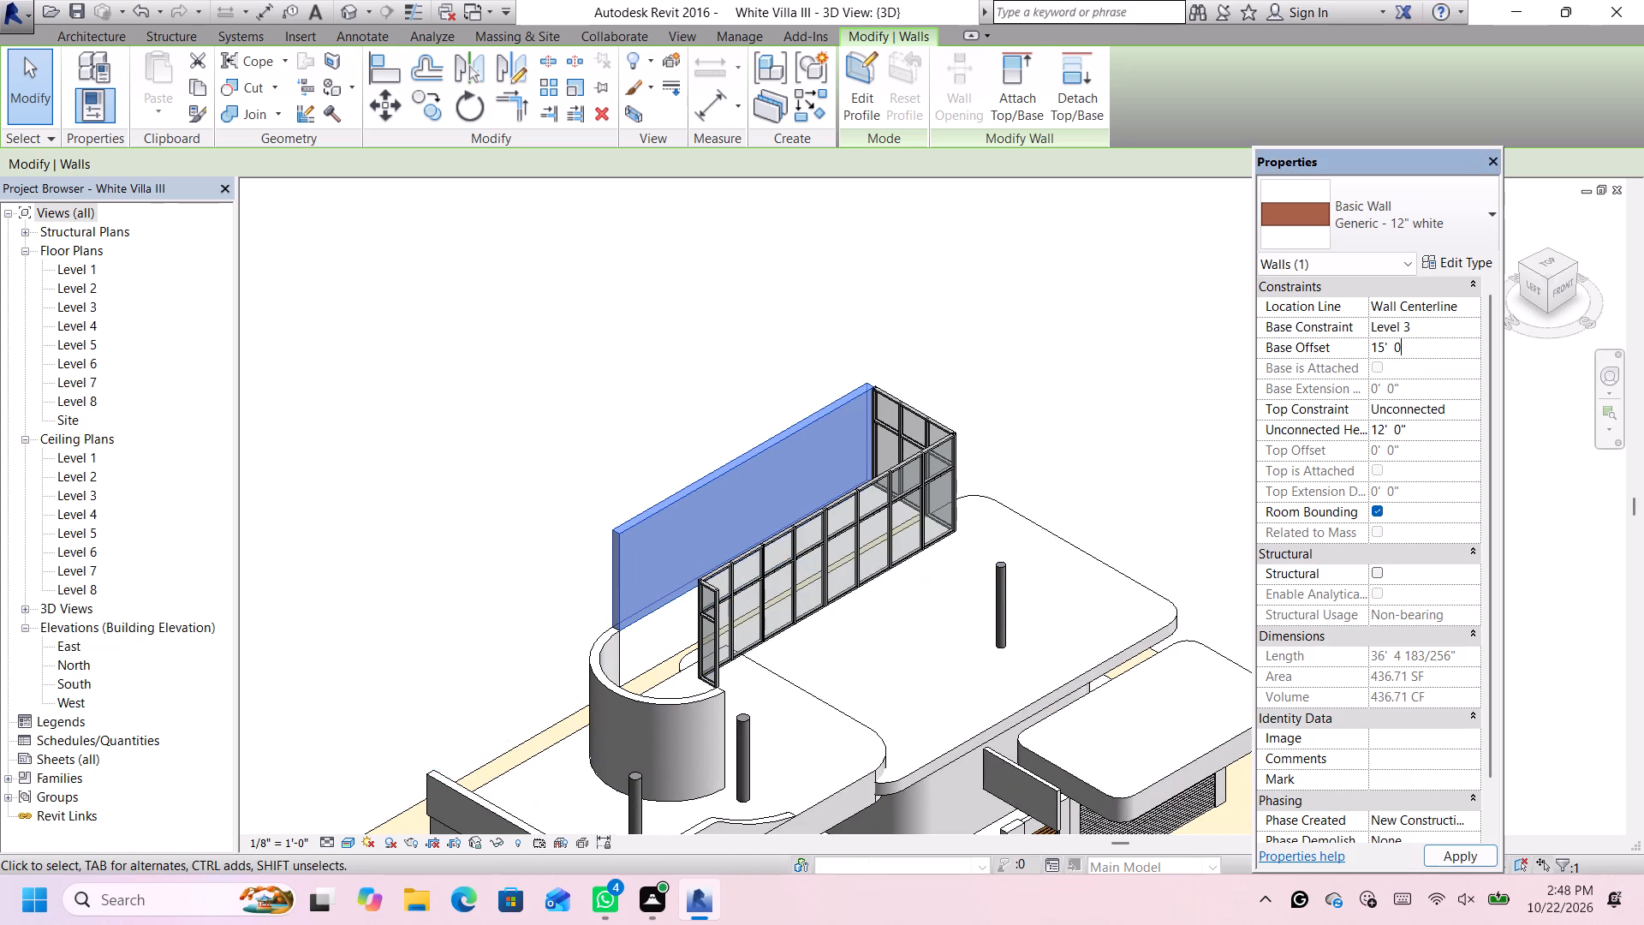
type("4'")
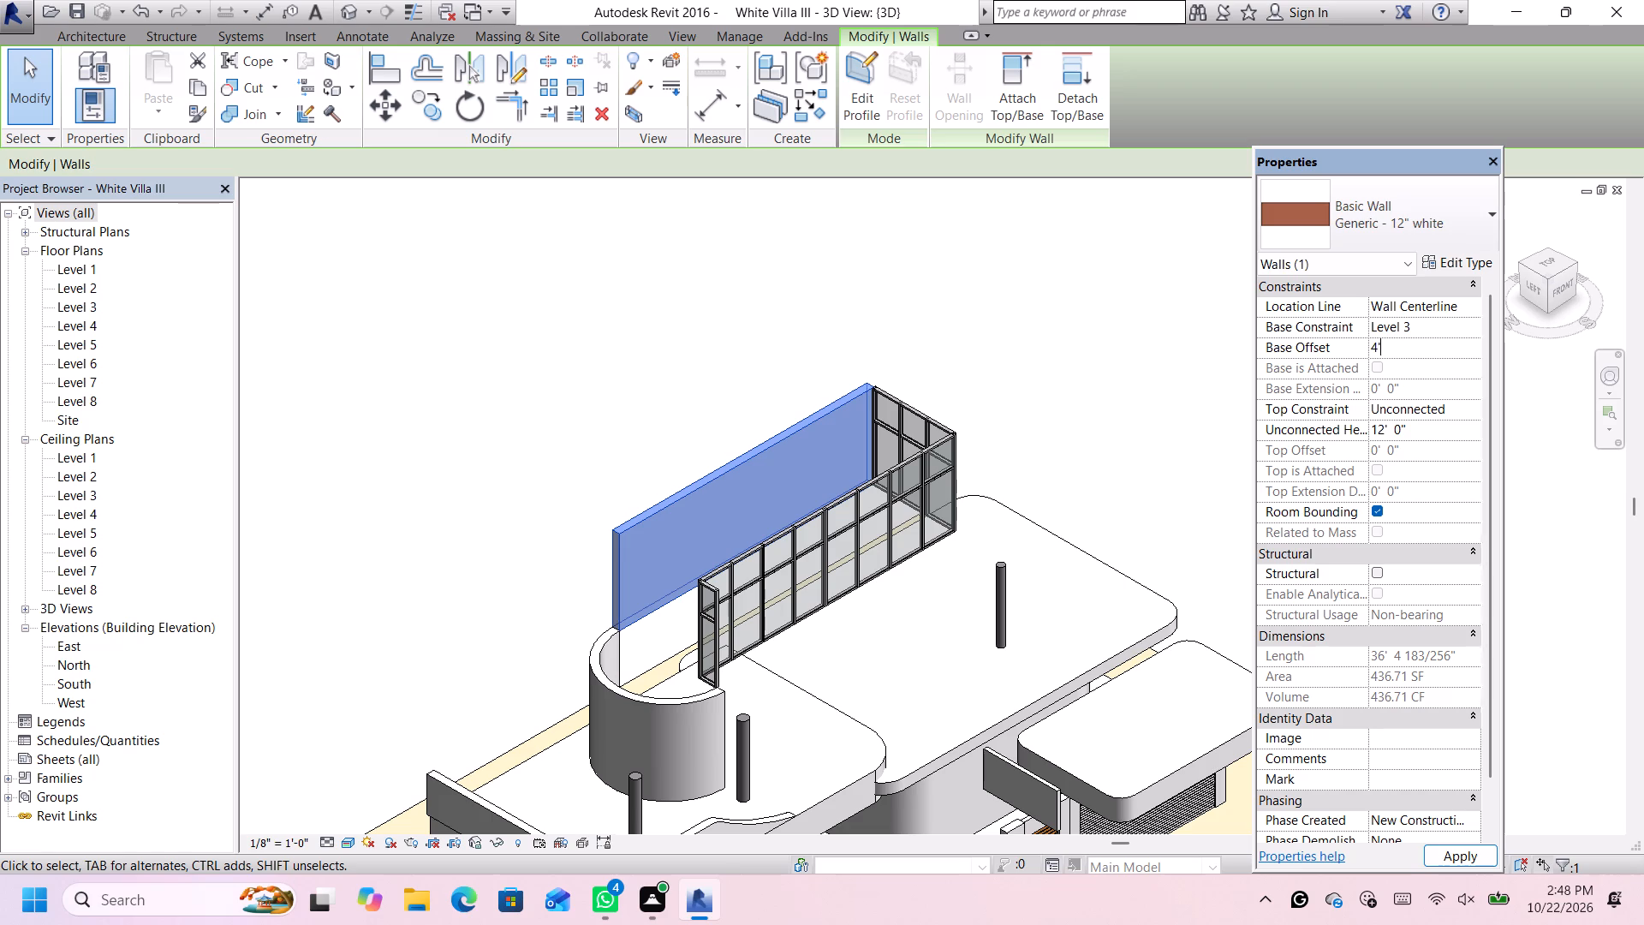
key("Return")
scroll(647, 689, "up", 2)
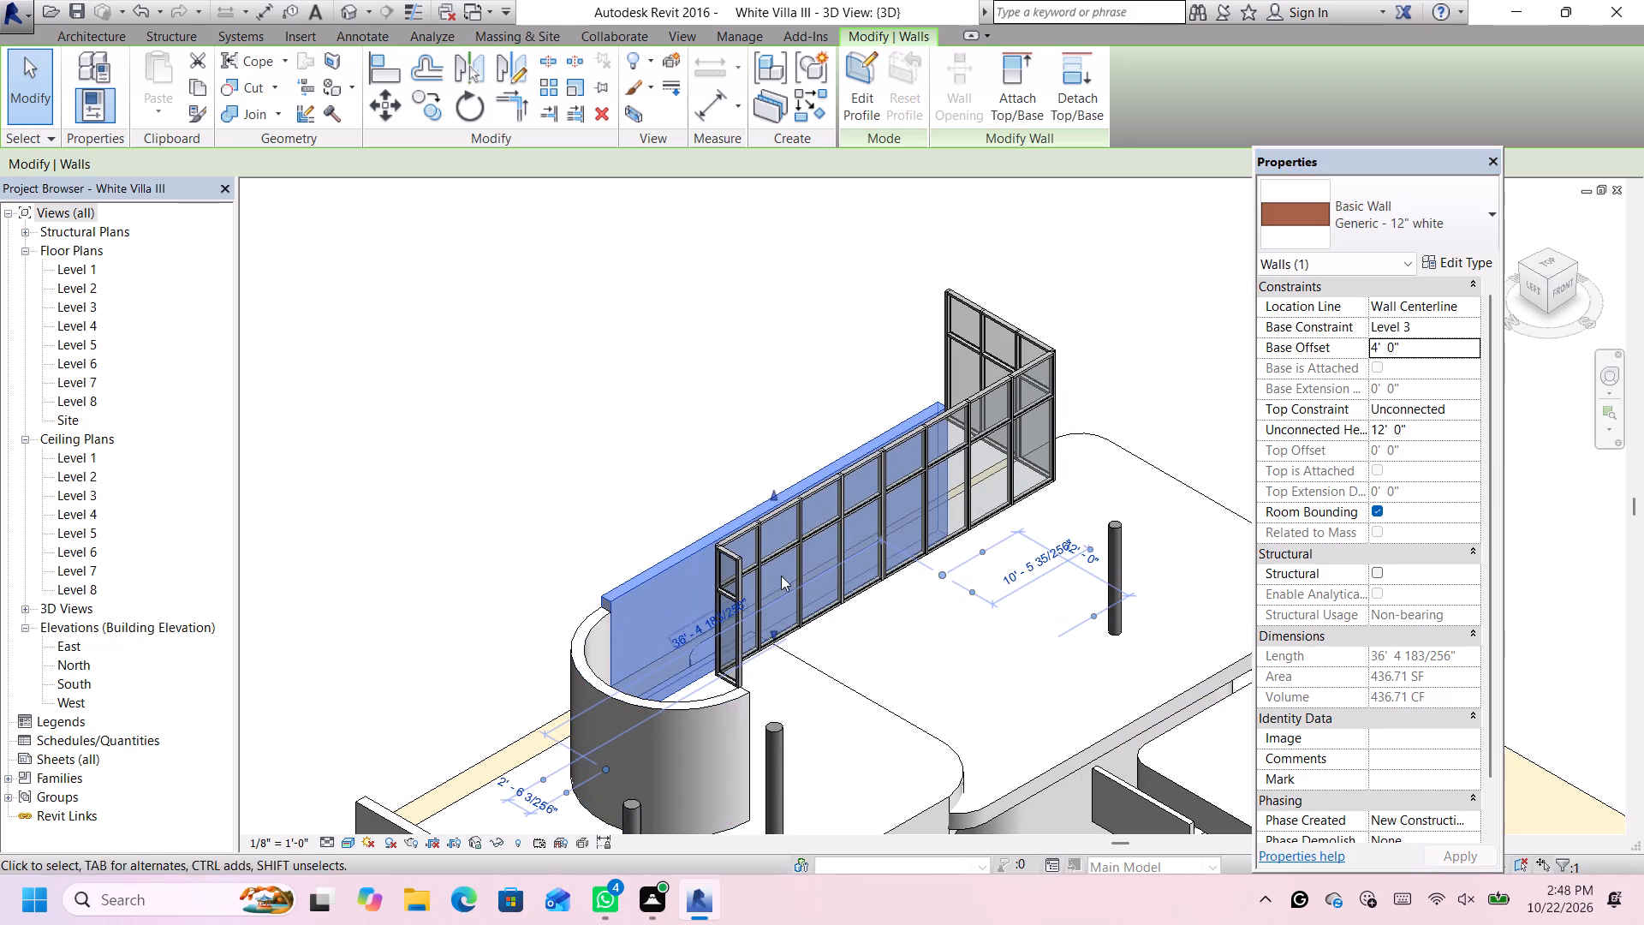
Set the straight white wall's Base Offset to 3' and clear the selection.
left_click(1427, 346)
key("BackSpace")
type("3'")
key("Return")
scroll(684, 494, "down", 3)
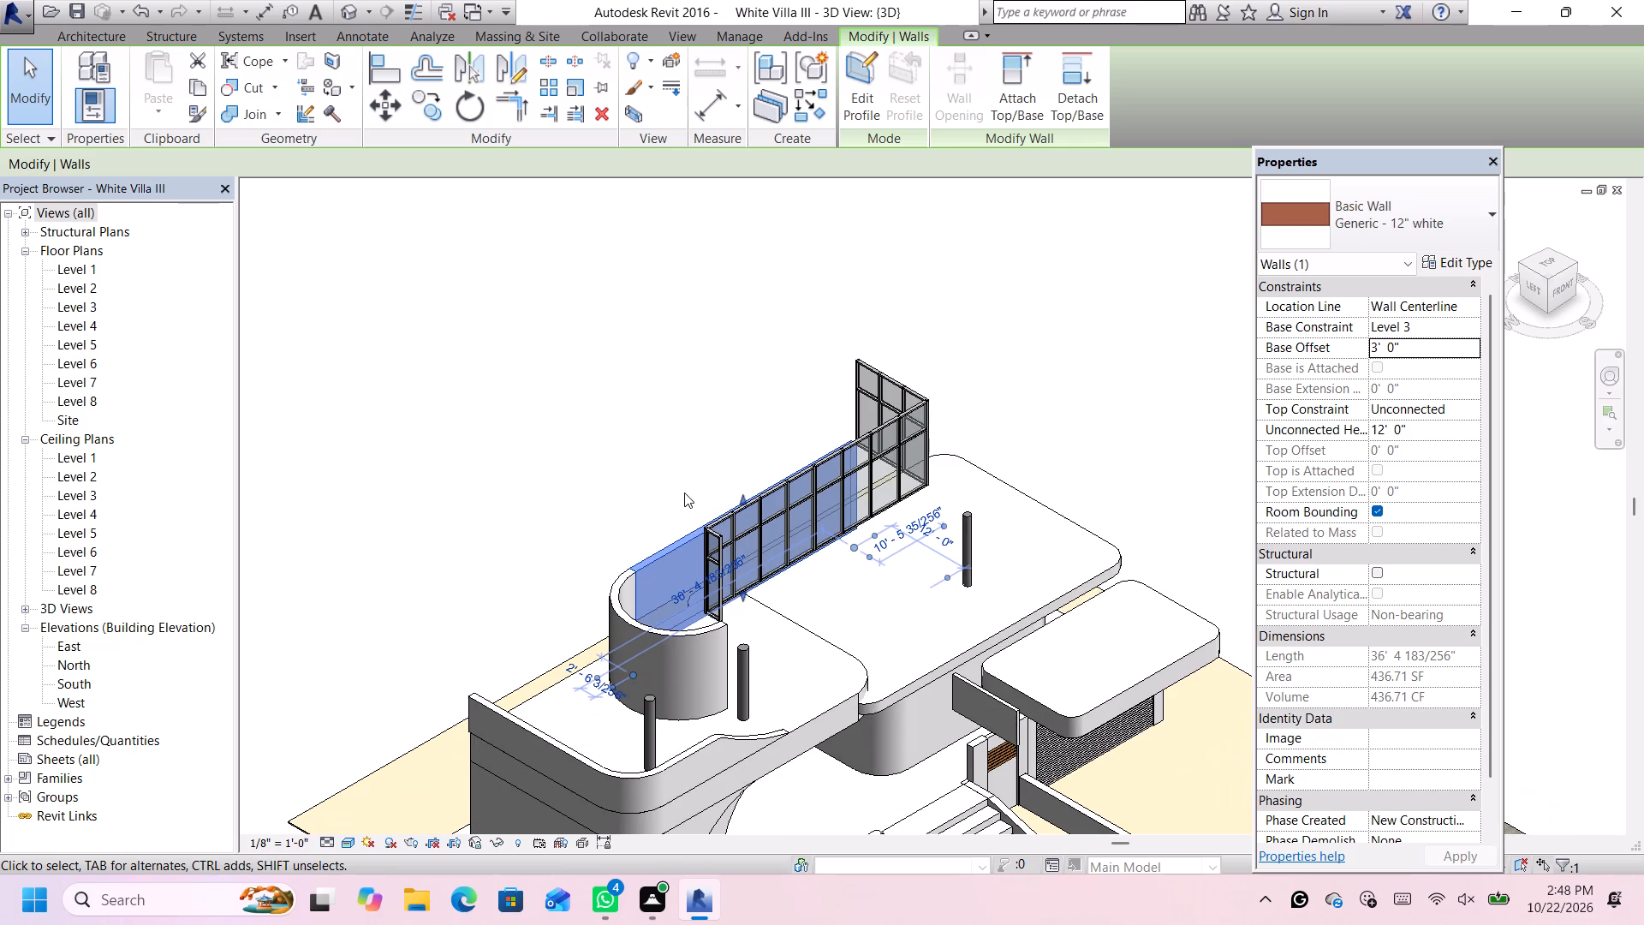
scroll(707, 480, "up", 1)
left_click(712, 477)
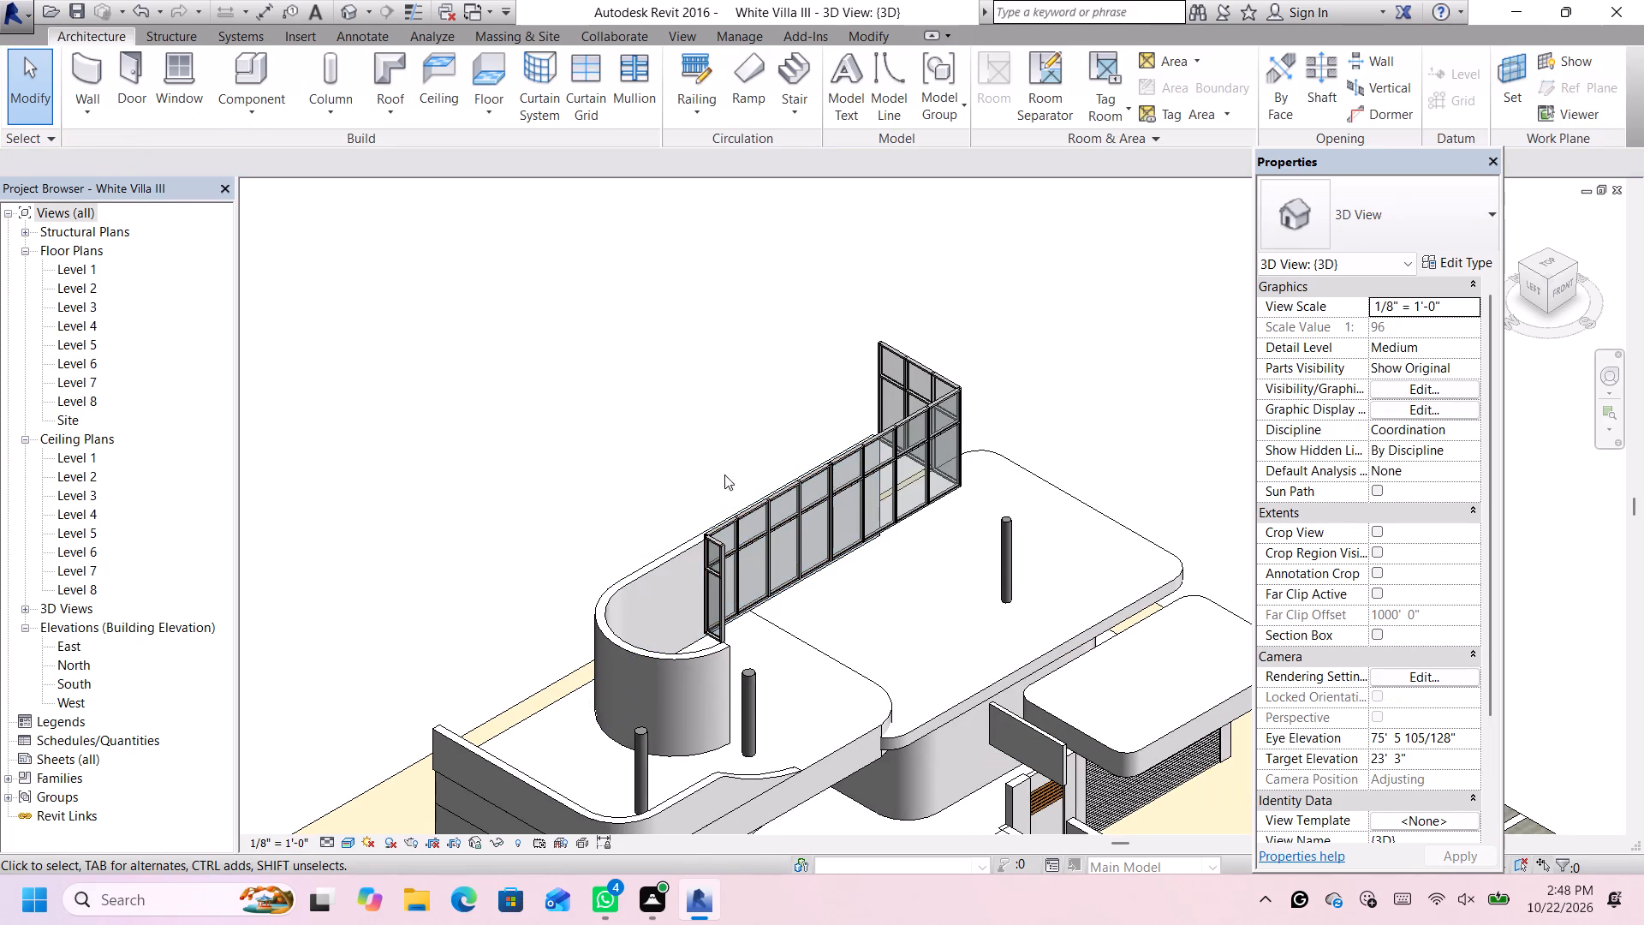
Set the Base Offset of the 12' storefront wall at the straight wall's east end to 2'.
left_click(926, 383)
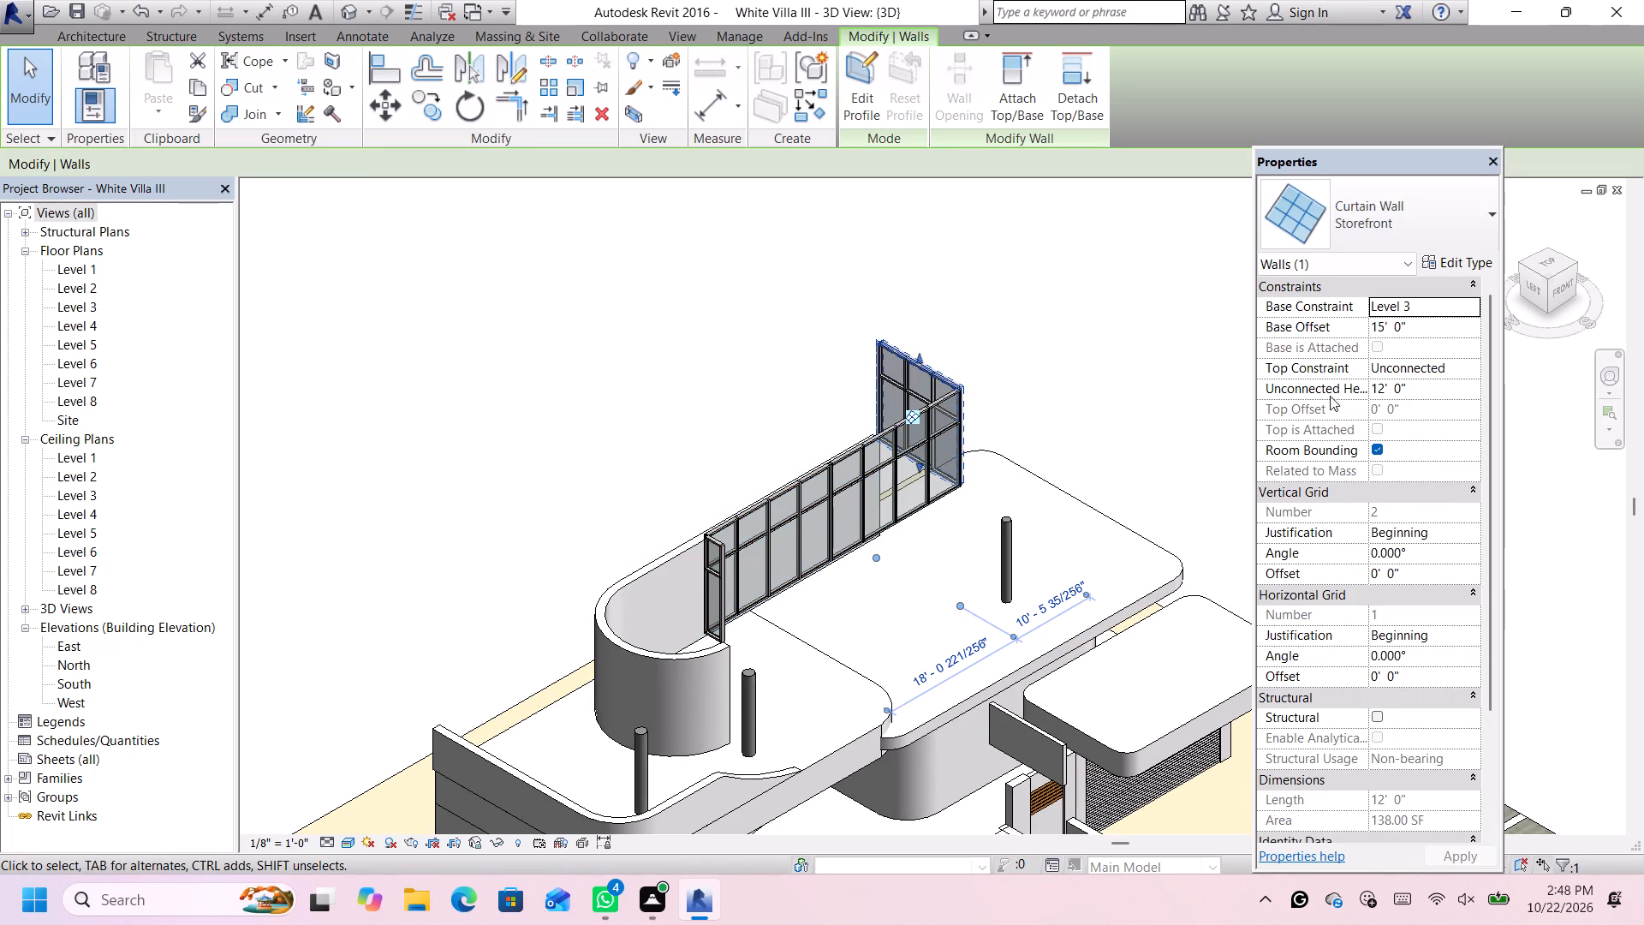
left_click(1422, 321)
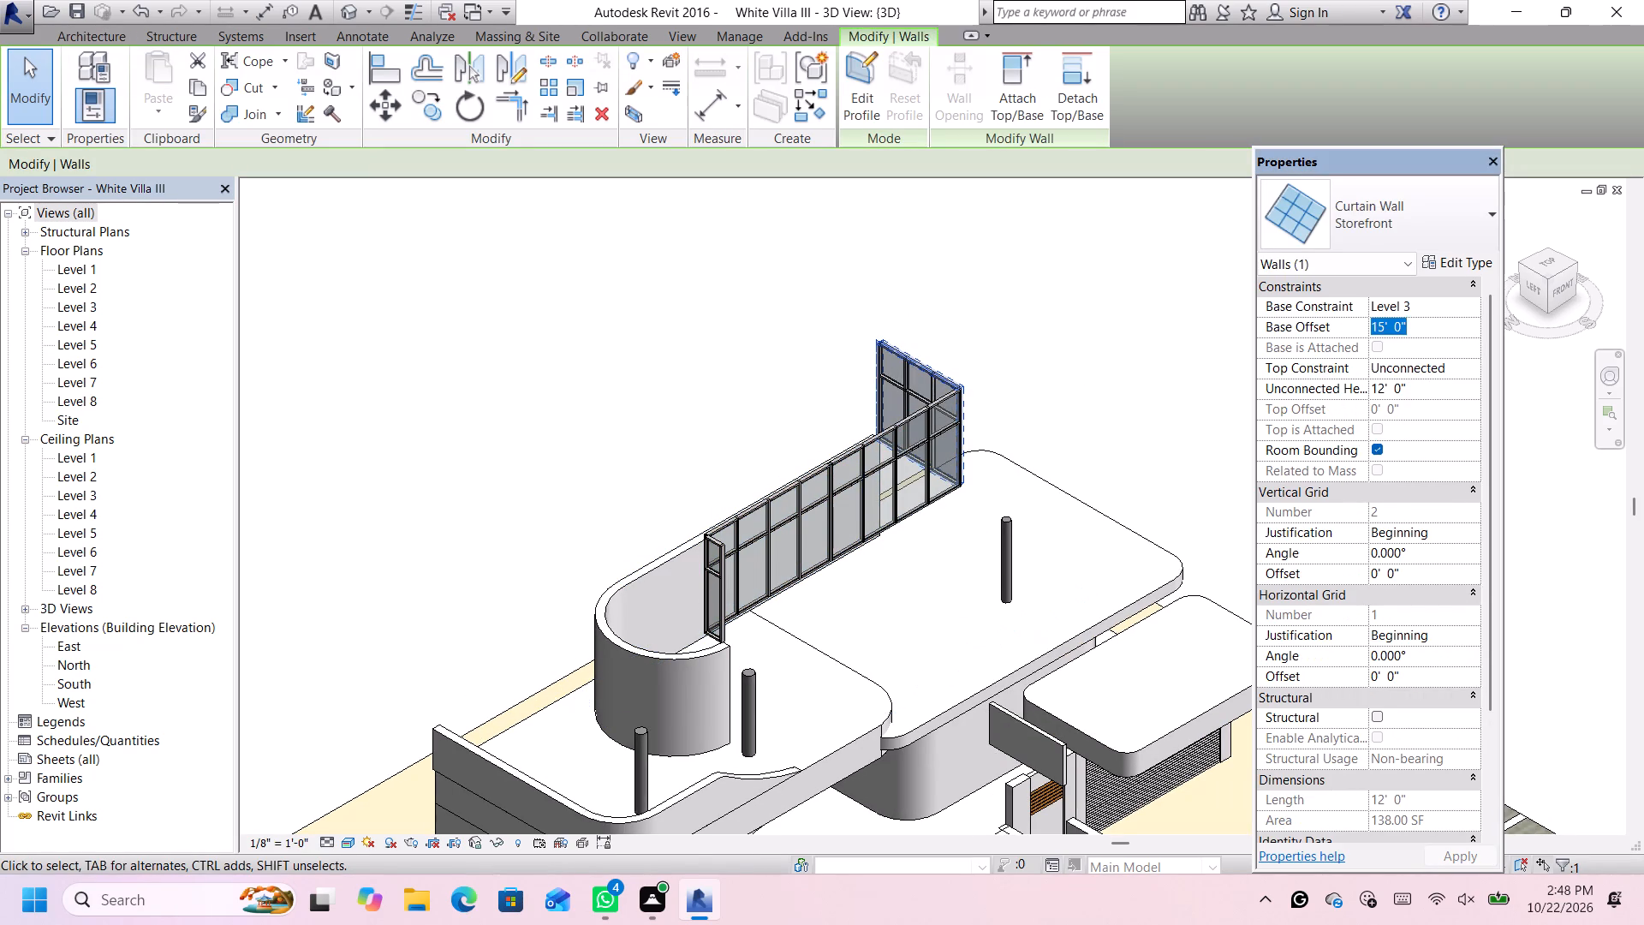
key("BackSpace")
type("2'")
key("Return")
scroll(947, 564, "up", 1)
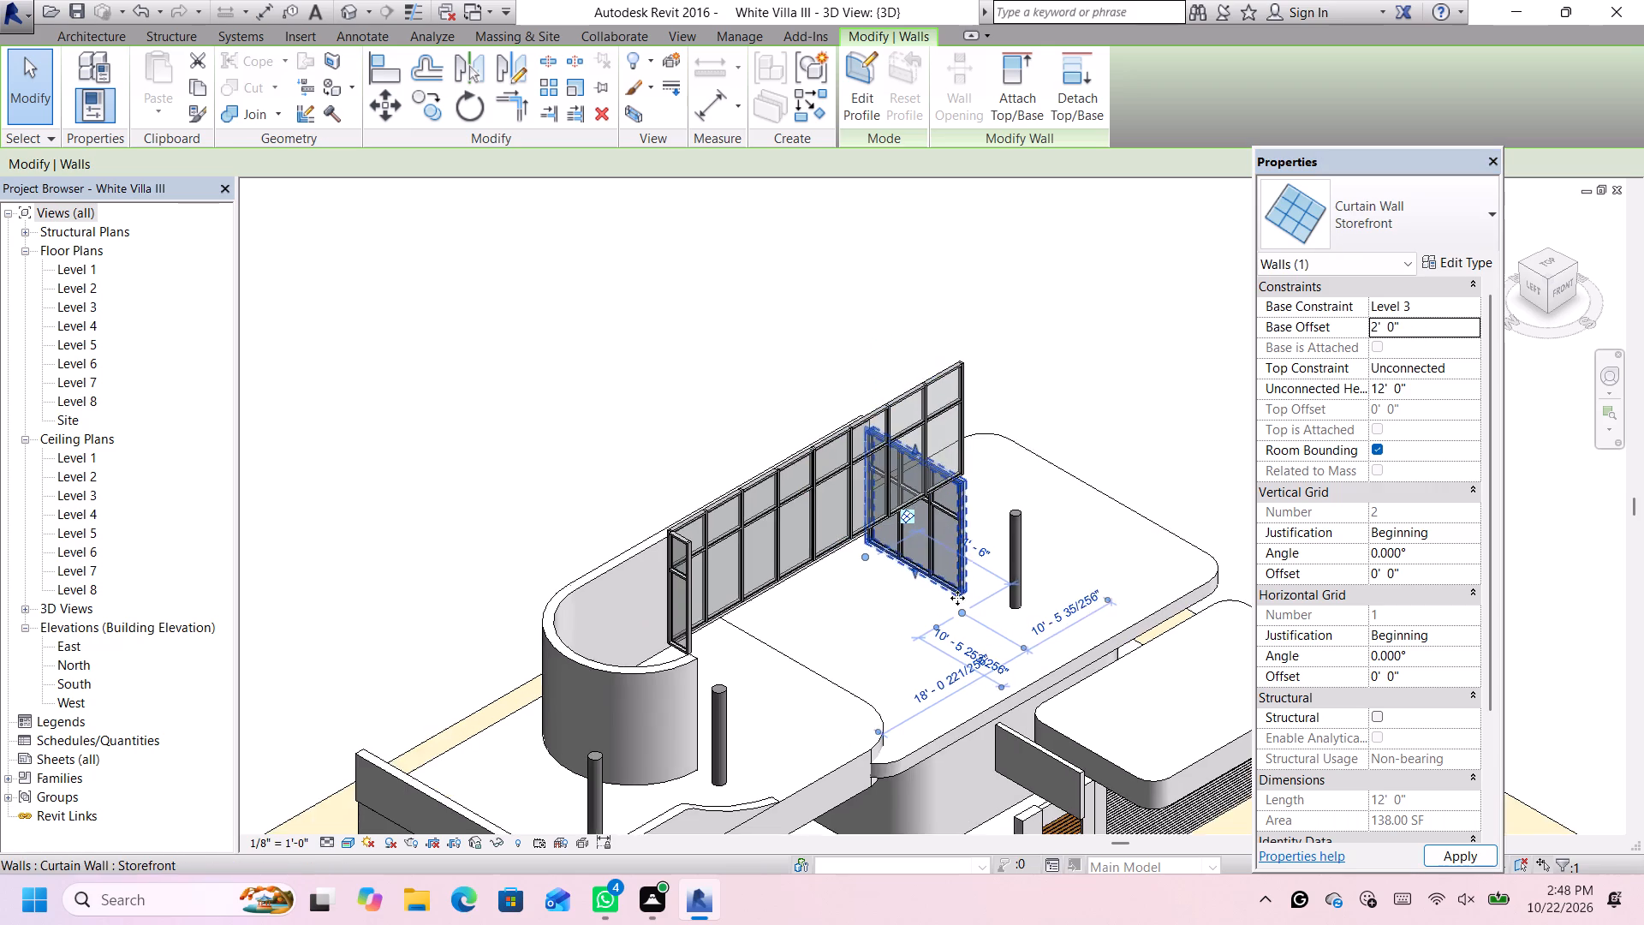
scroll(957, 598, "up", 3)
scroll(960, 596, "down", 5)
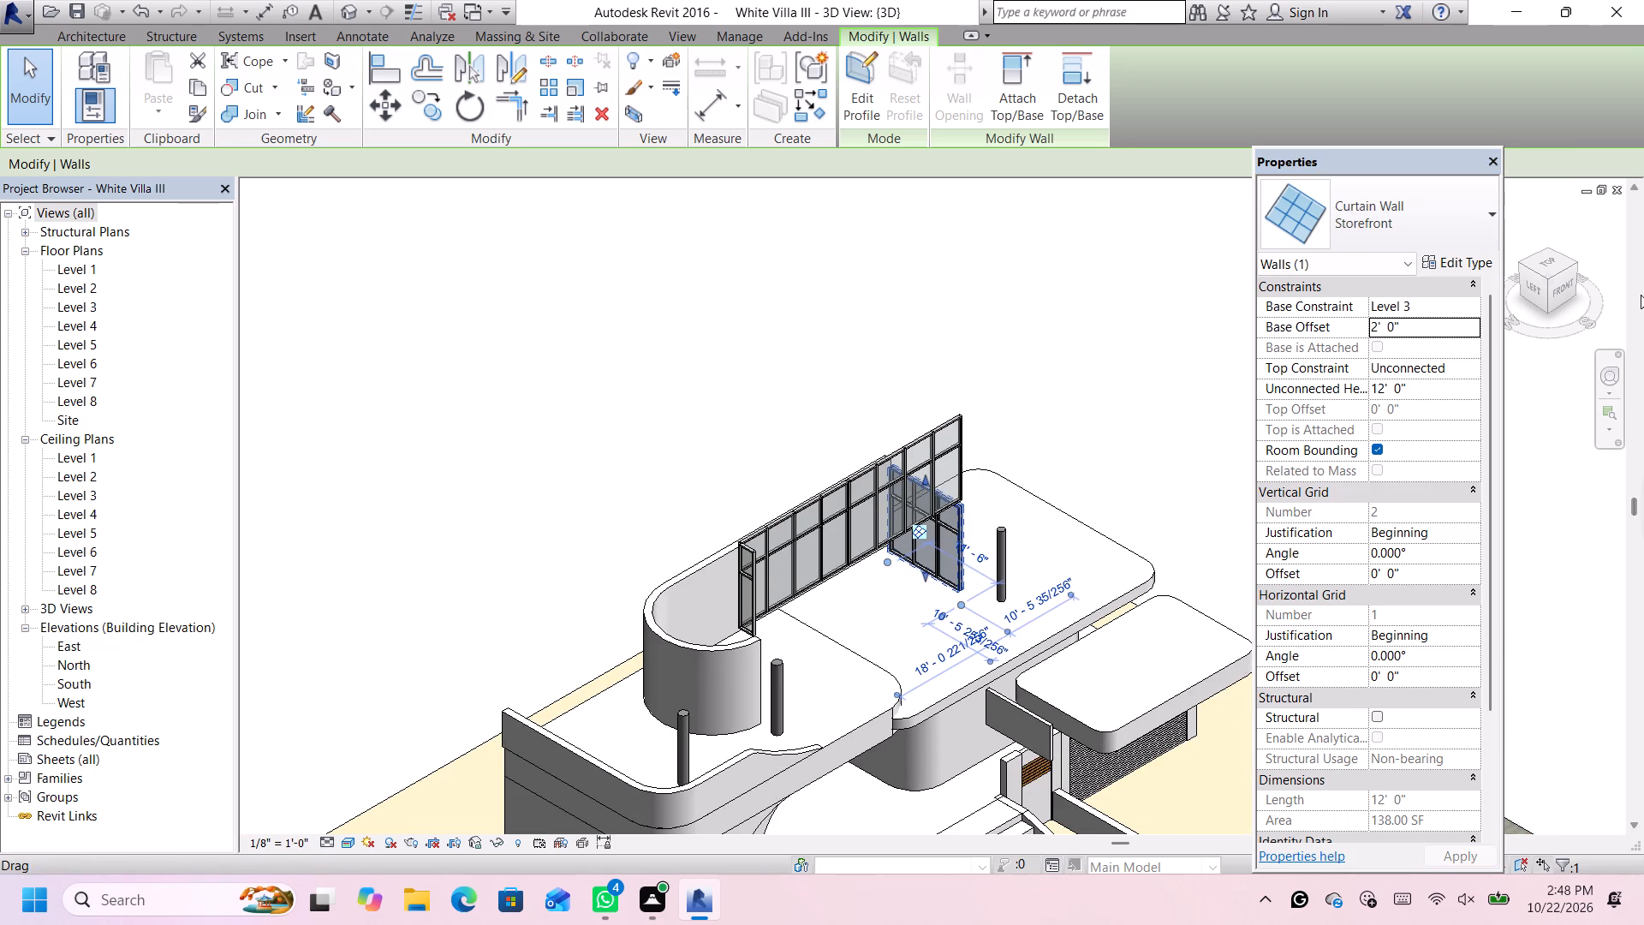
Orient the 3D view to Front and examine how the storefront walls sit relative to the white walls and roof slab.
left_click(1561, 286)
scroll(1204, 372, "down", 1)
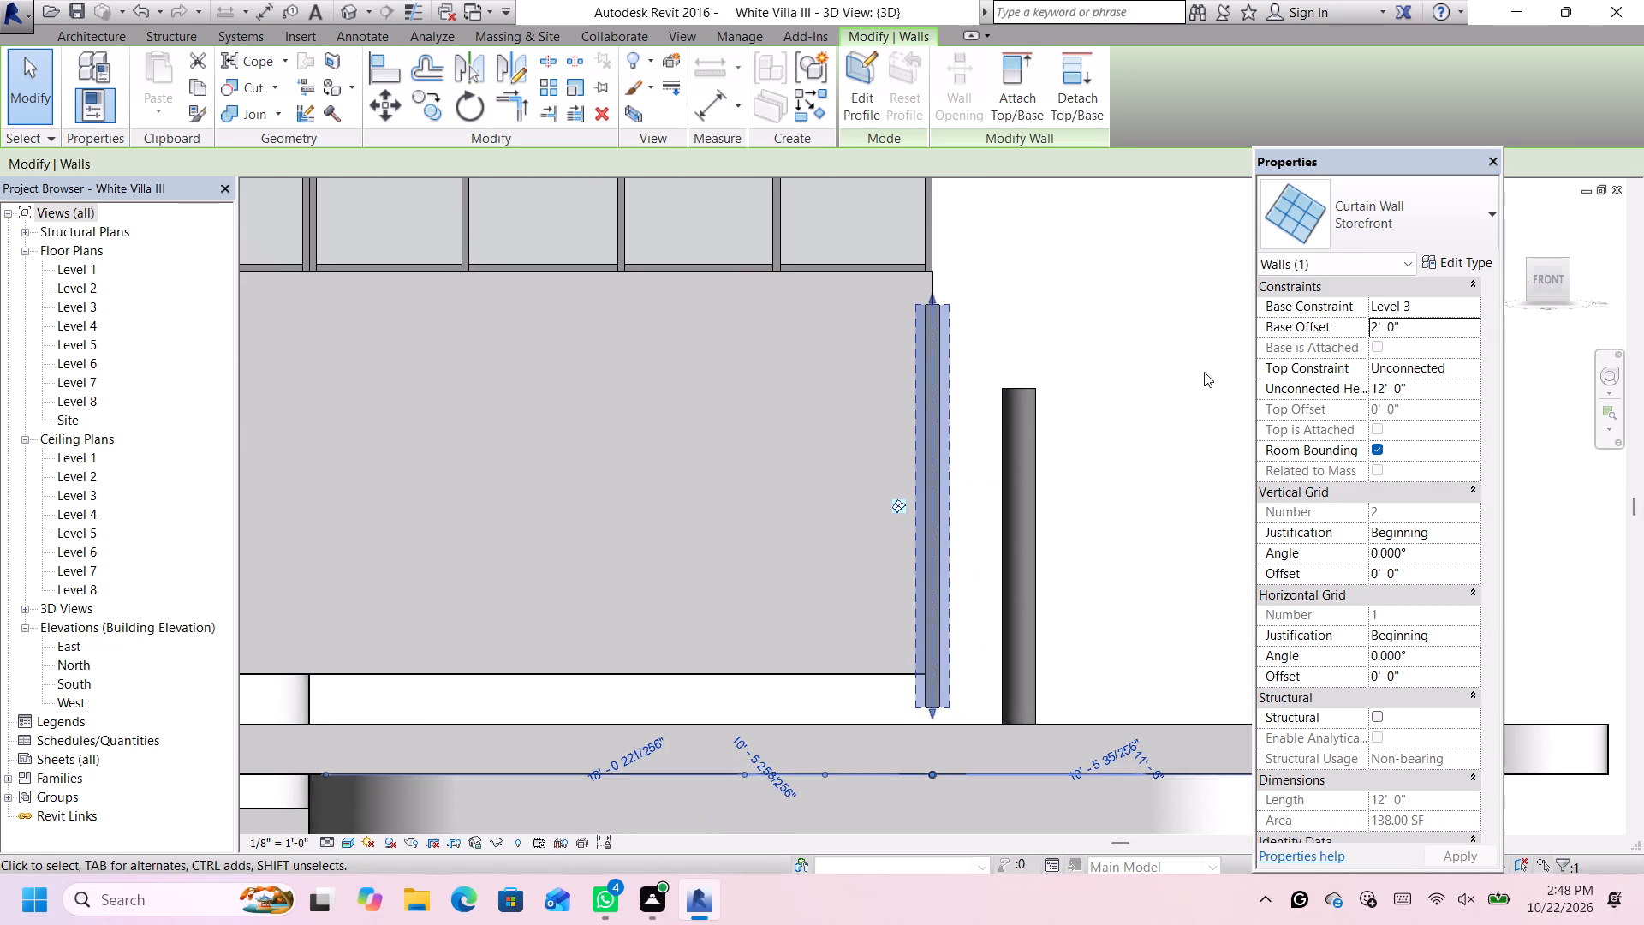
scroll(1204, 372, "down", 1)
scroll(1204, 372, "up", 1)
scroll(1204, 372, "down", 8)
scroll(1200, 370, "up", 1)
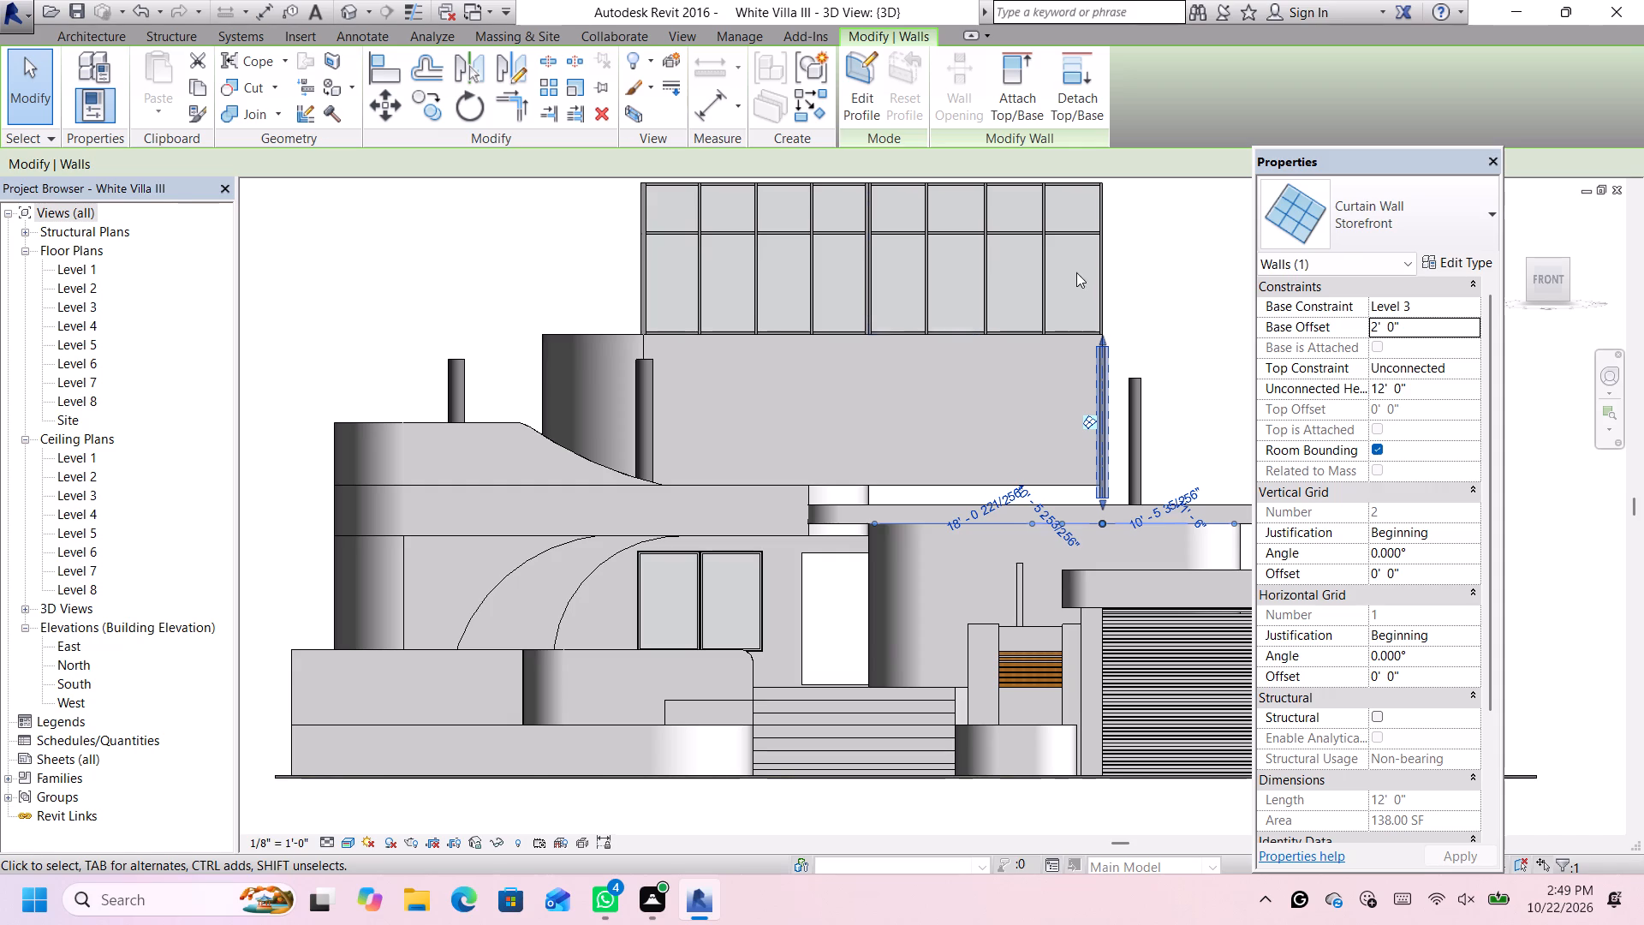
scroll(1129, 205, "down", 2)
scroll(1129, 203, "up", 3)
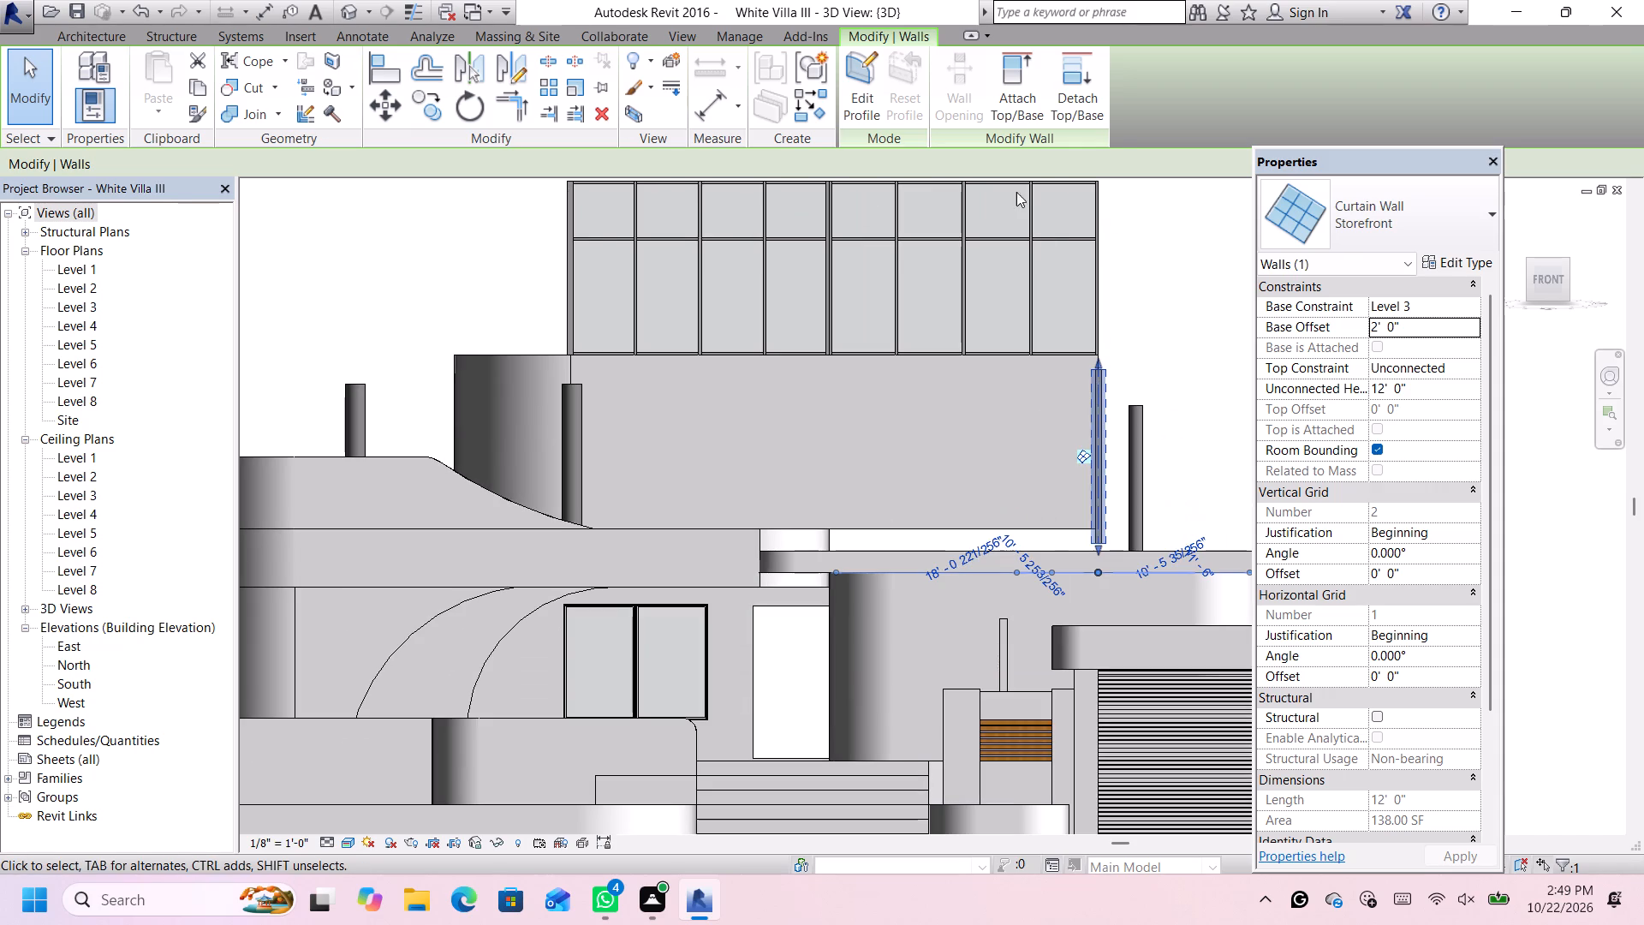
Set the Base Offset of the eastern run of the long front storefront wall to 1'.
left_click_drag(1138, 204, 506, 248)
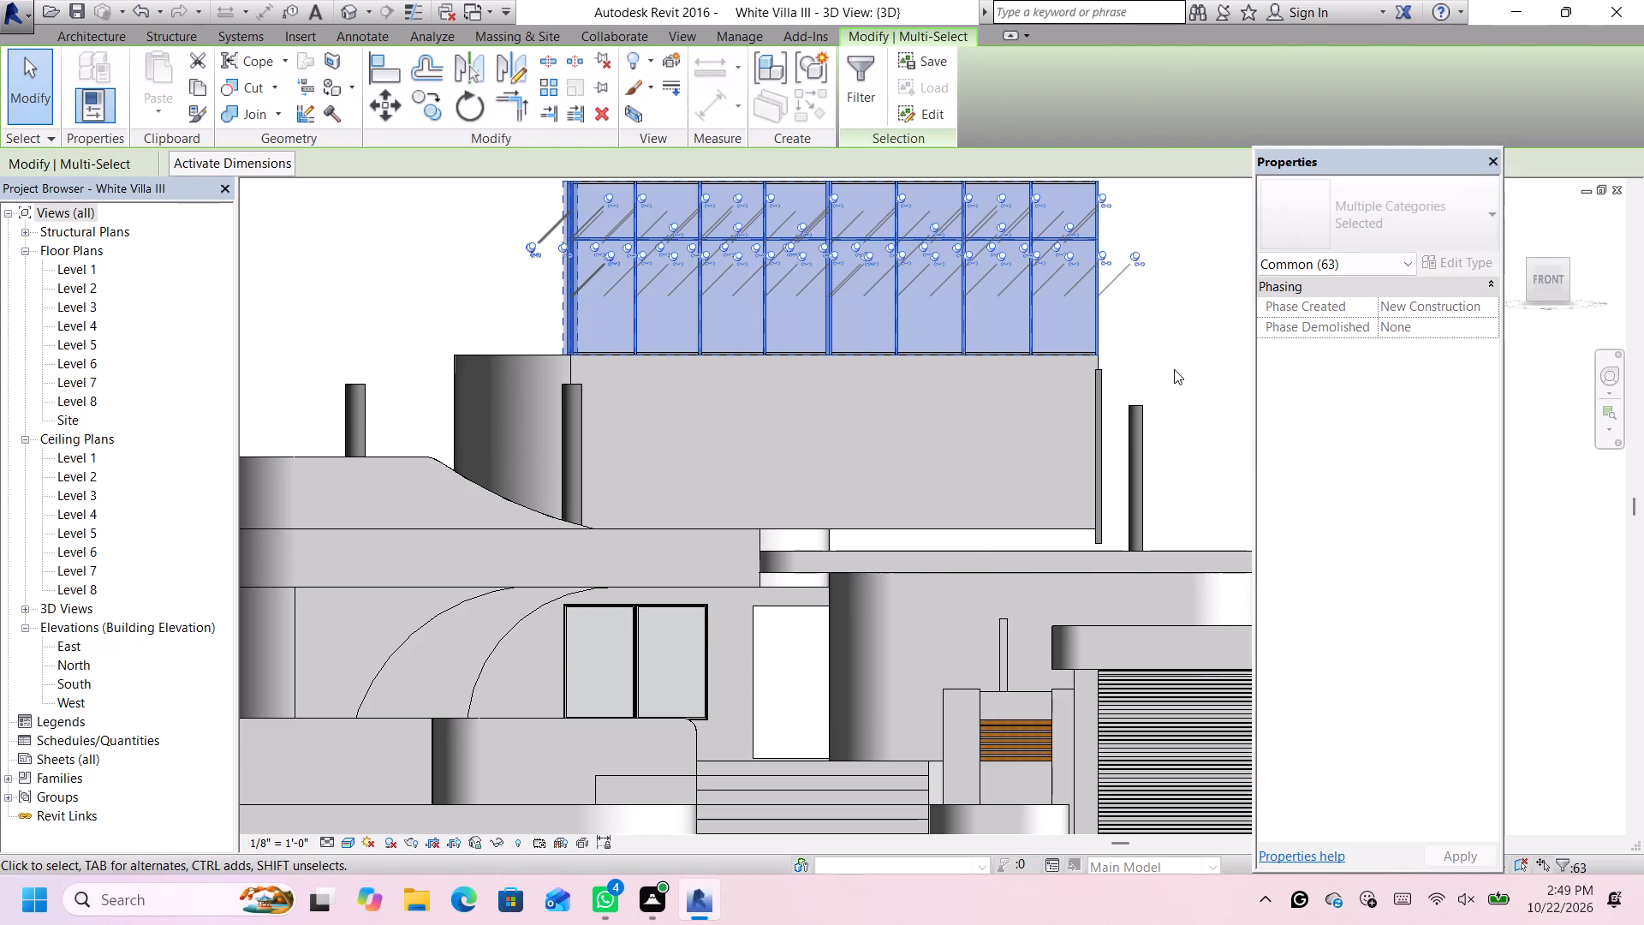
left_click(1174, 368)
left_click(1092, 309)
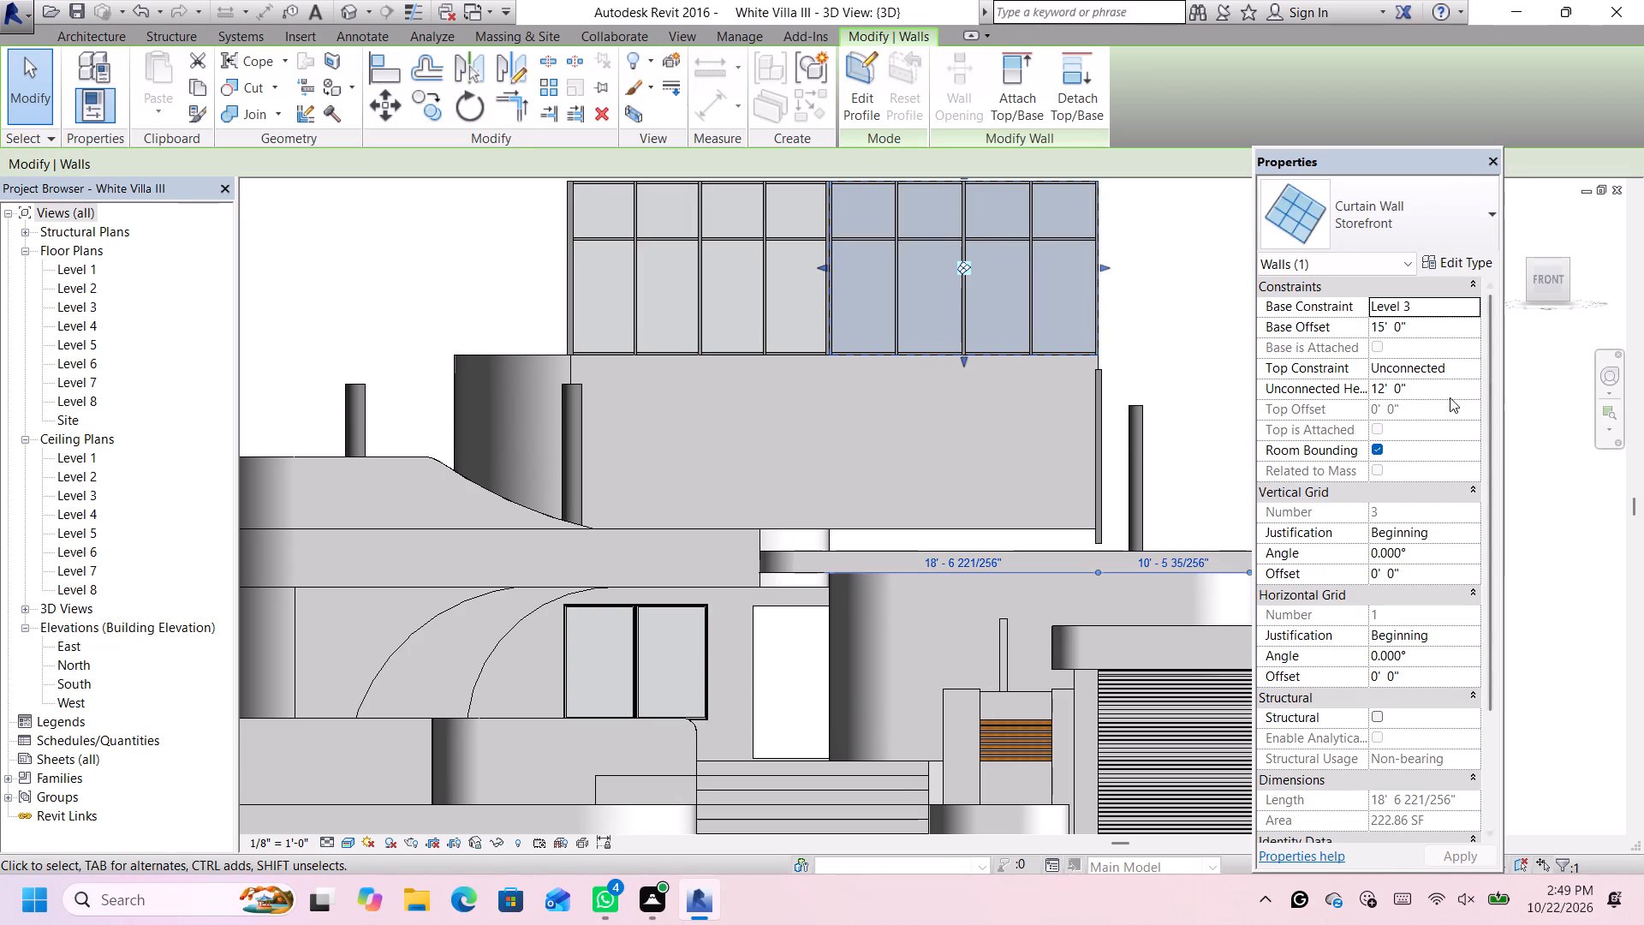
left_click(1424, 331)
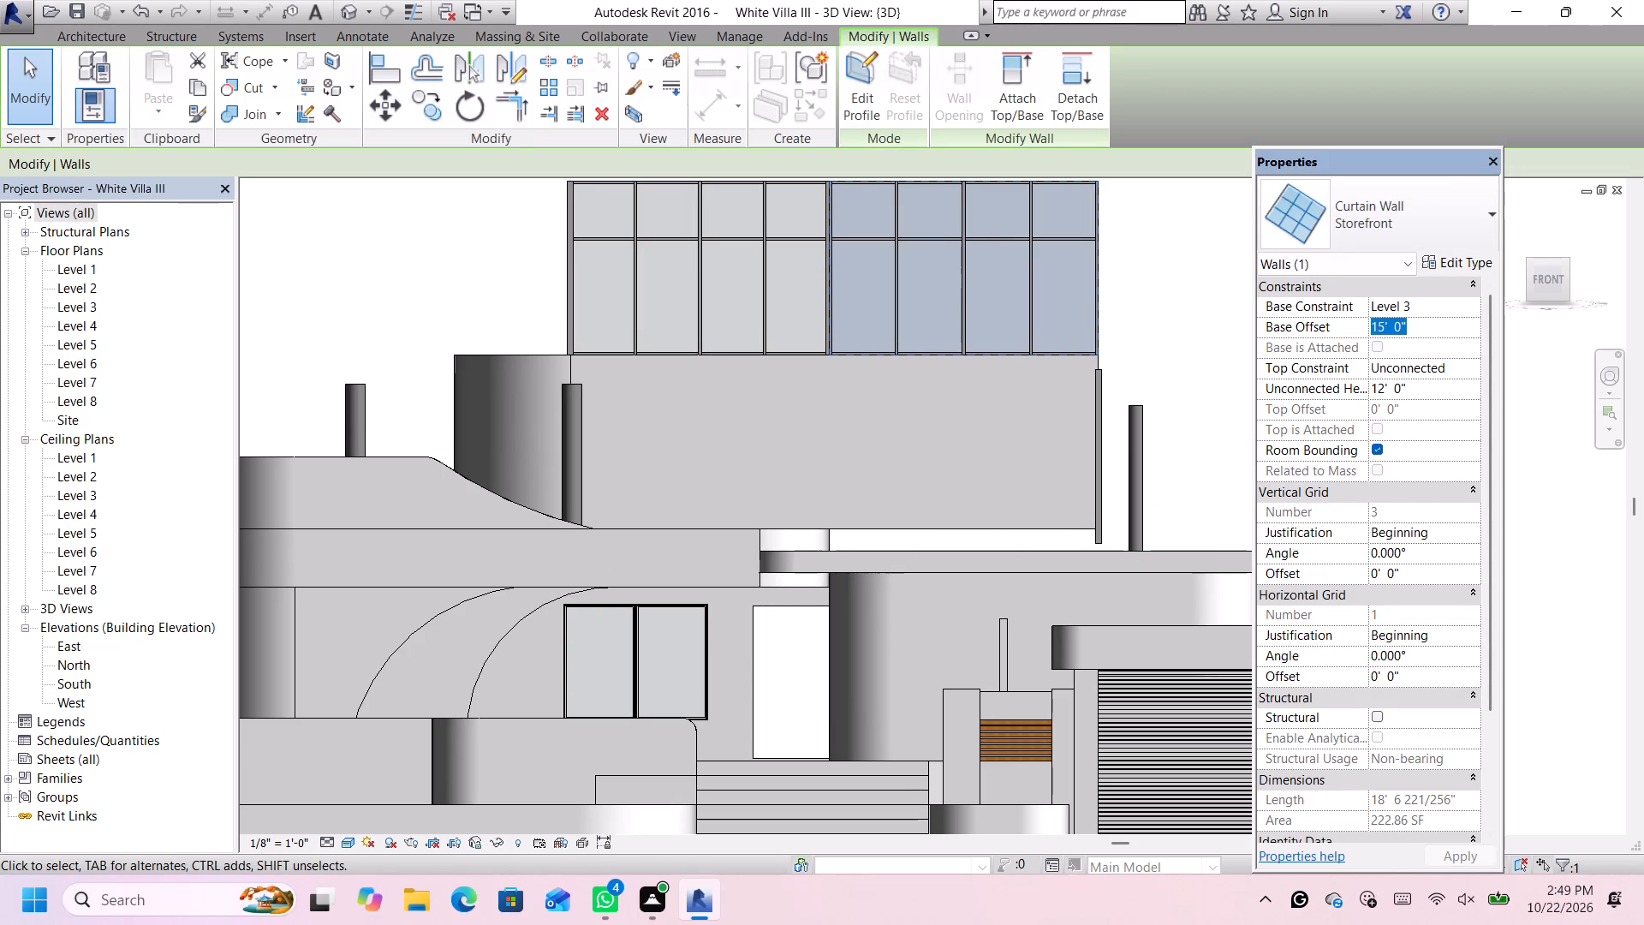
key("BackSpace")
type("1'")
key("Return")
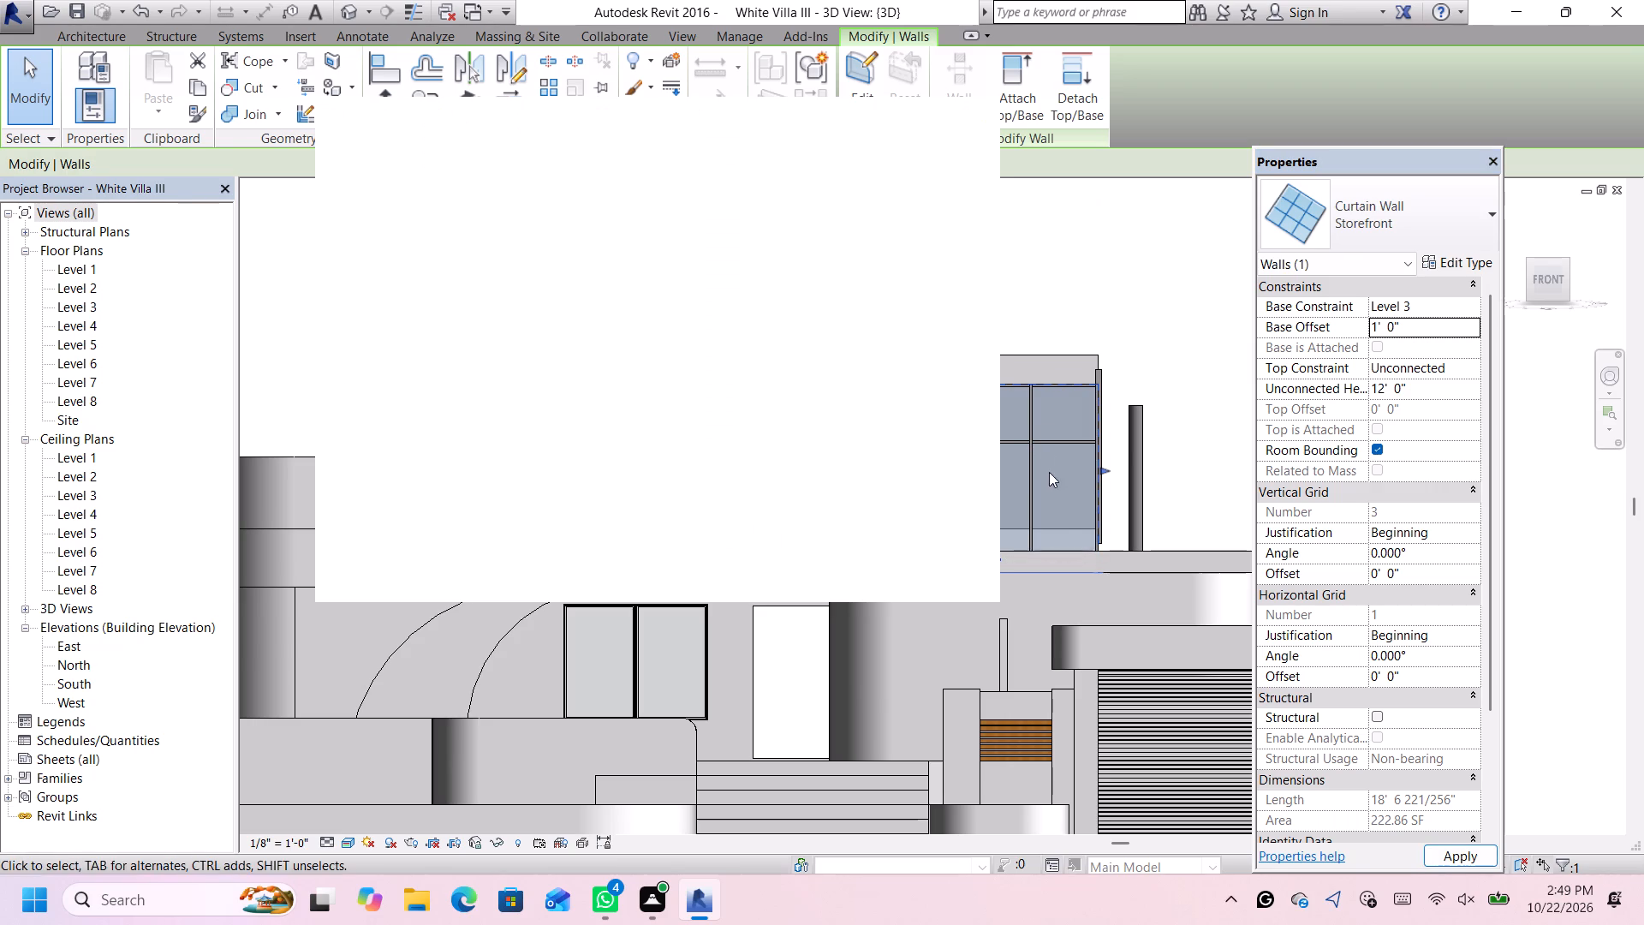
Set the Base Offset of the front storefront wall's eastern run to 1' 6" and clear the selection.
left_click(959, 122)
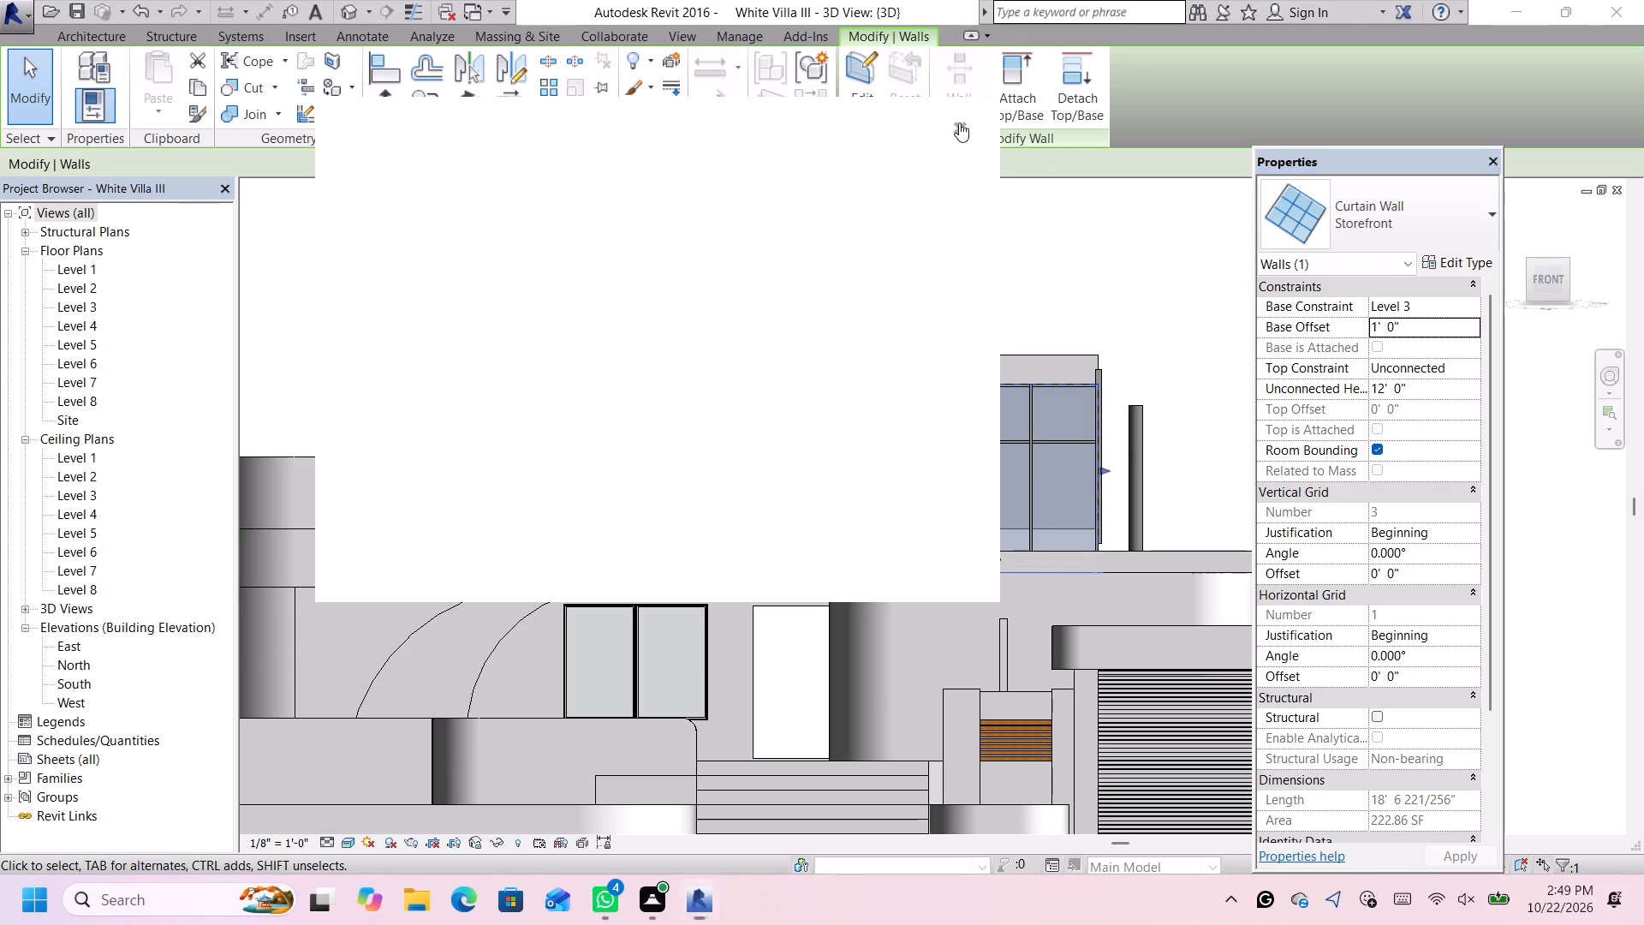
left_click(1395, 328)
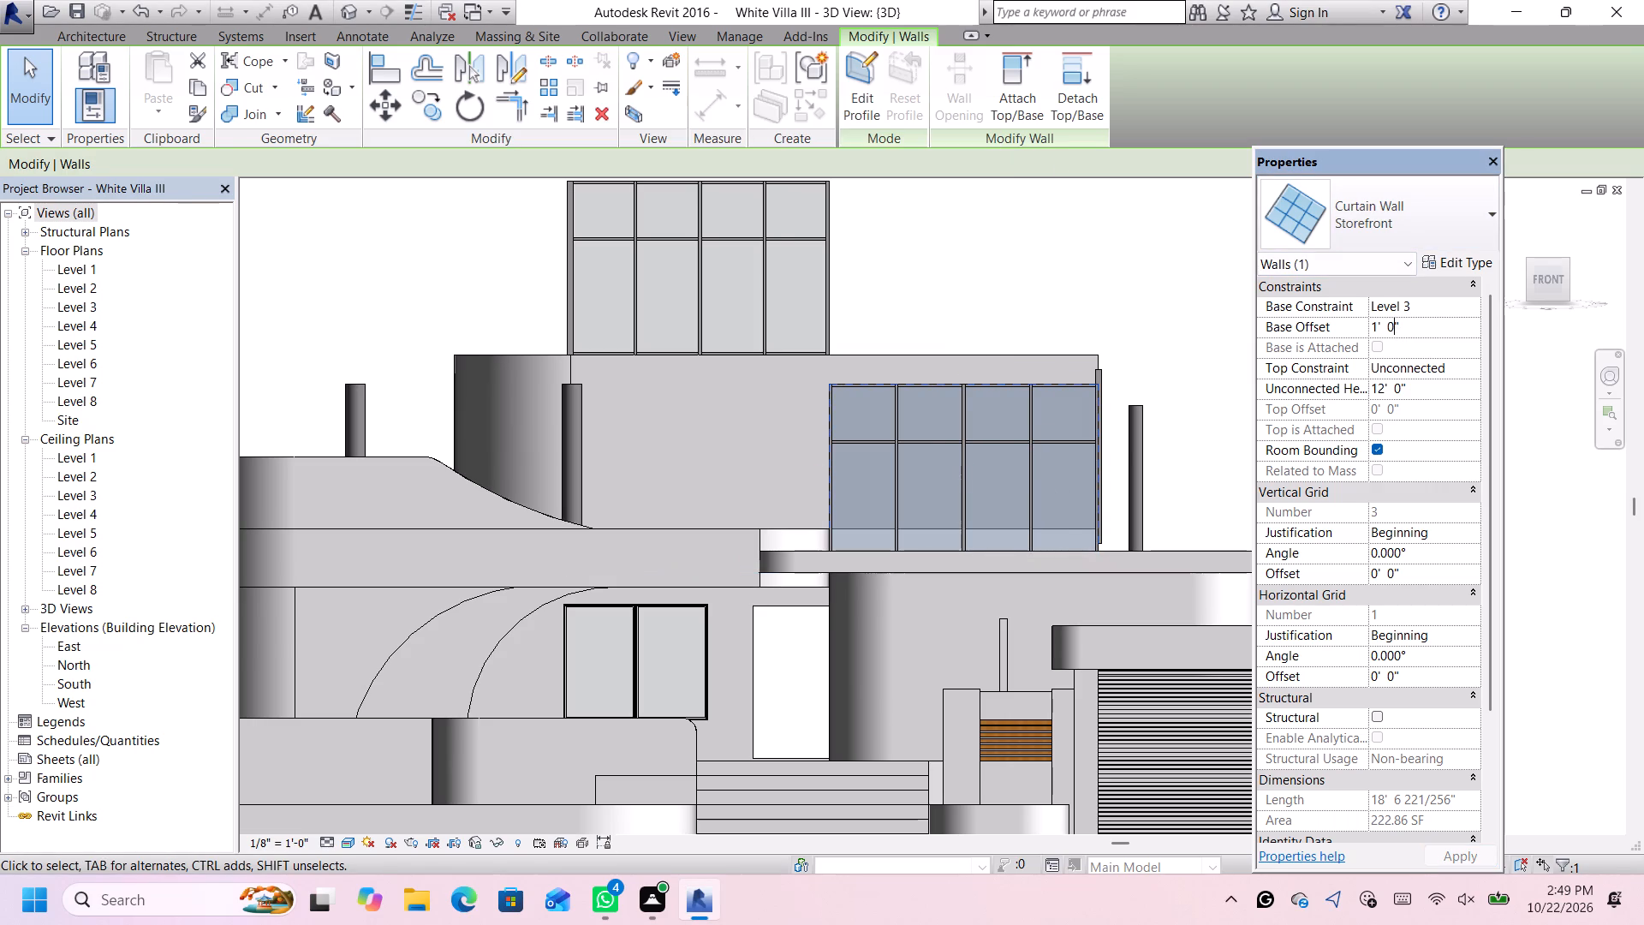
key("BackSpace")
key("6")
key("Return")
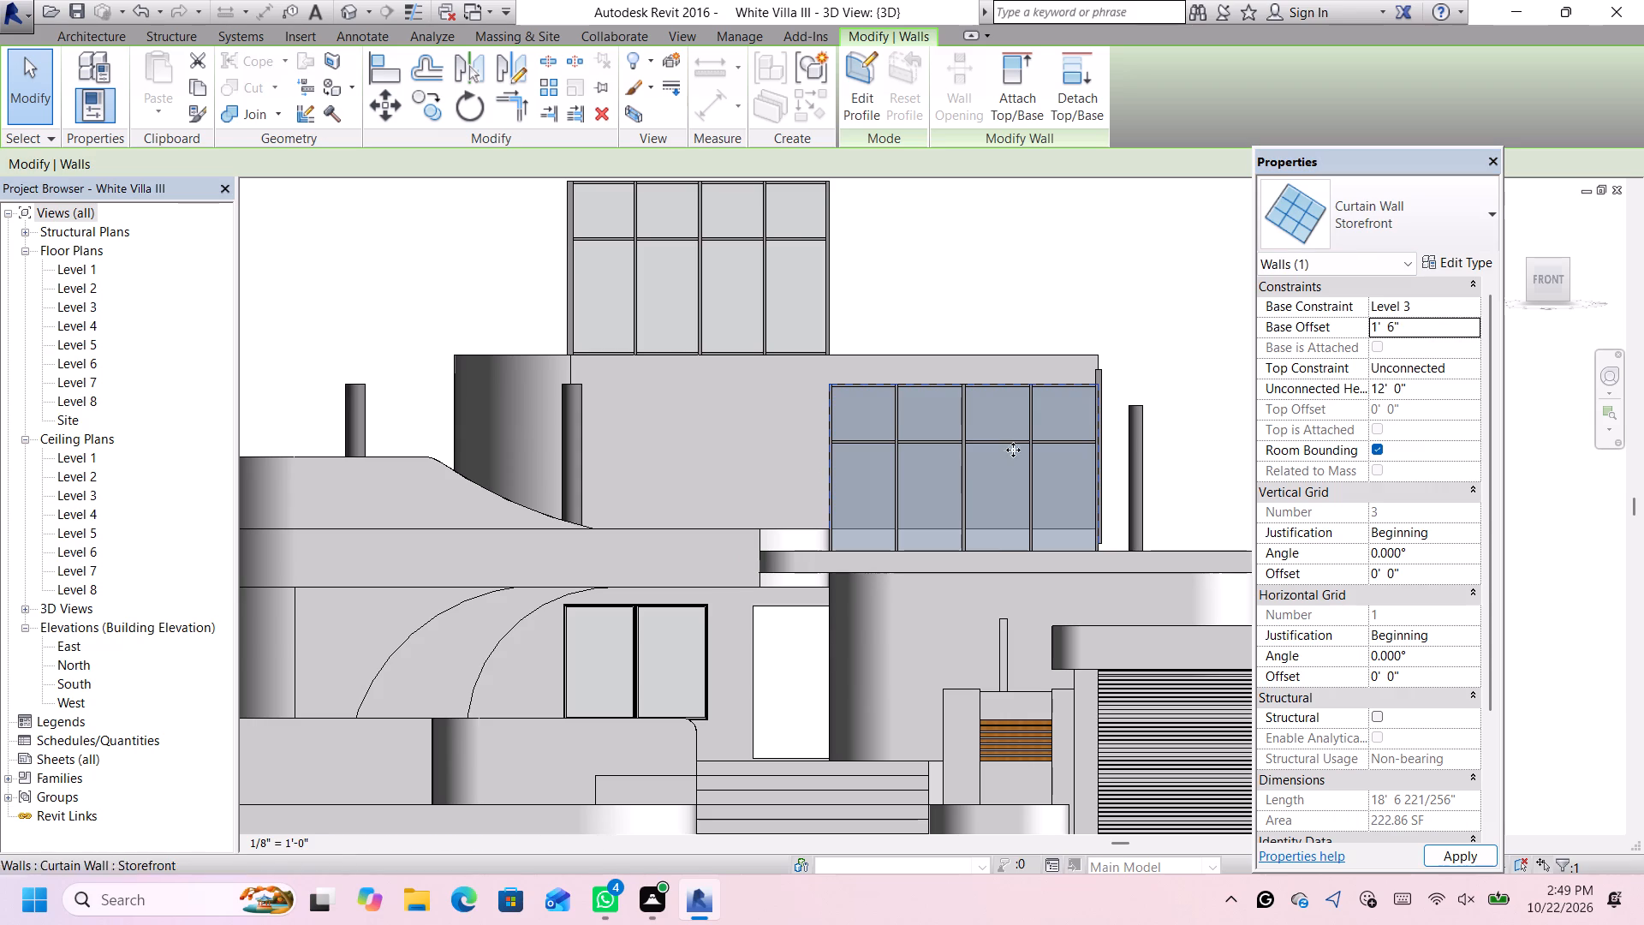
scroll(1107, 374, "up", 1)
scroll(1105, 377, "down", 1)
scroll(1100, 383, "up", 1)
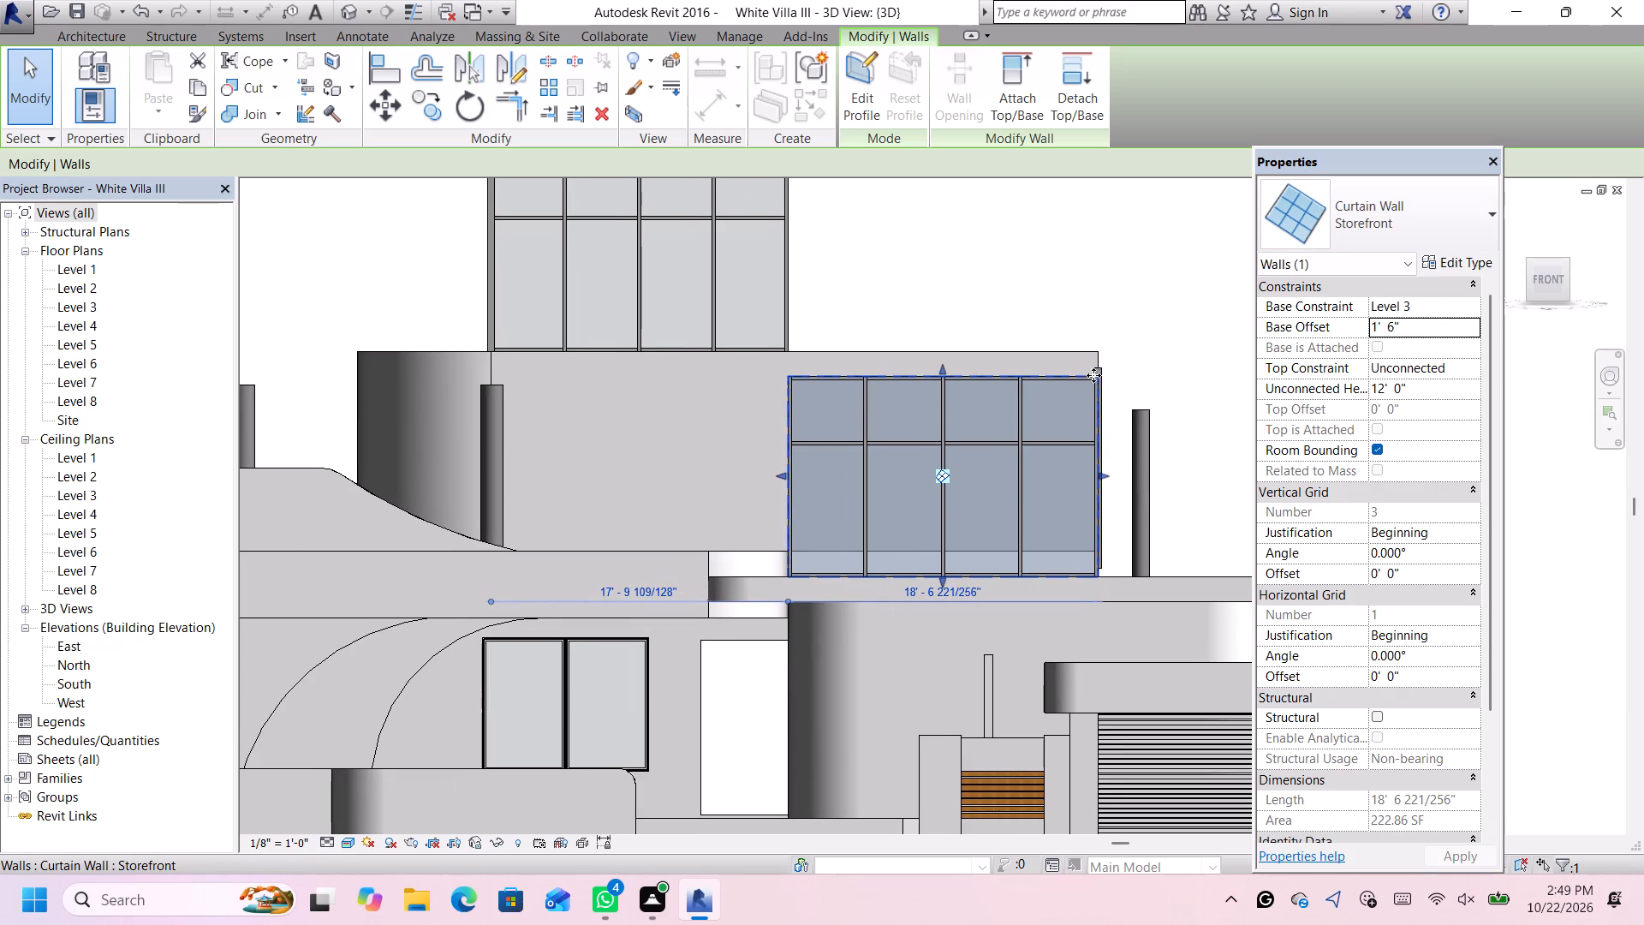
left_click(1125, 343)
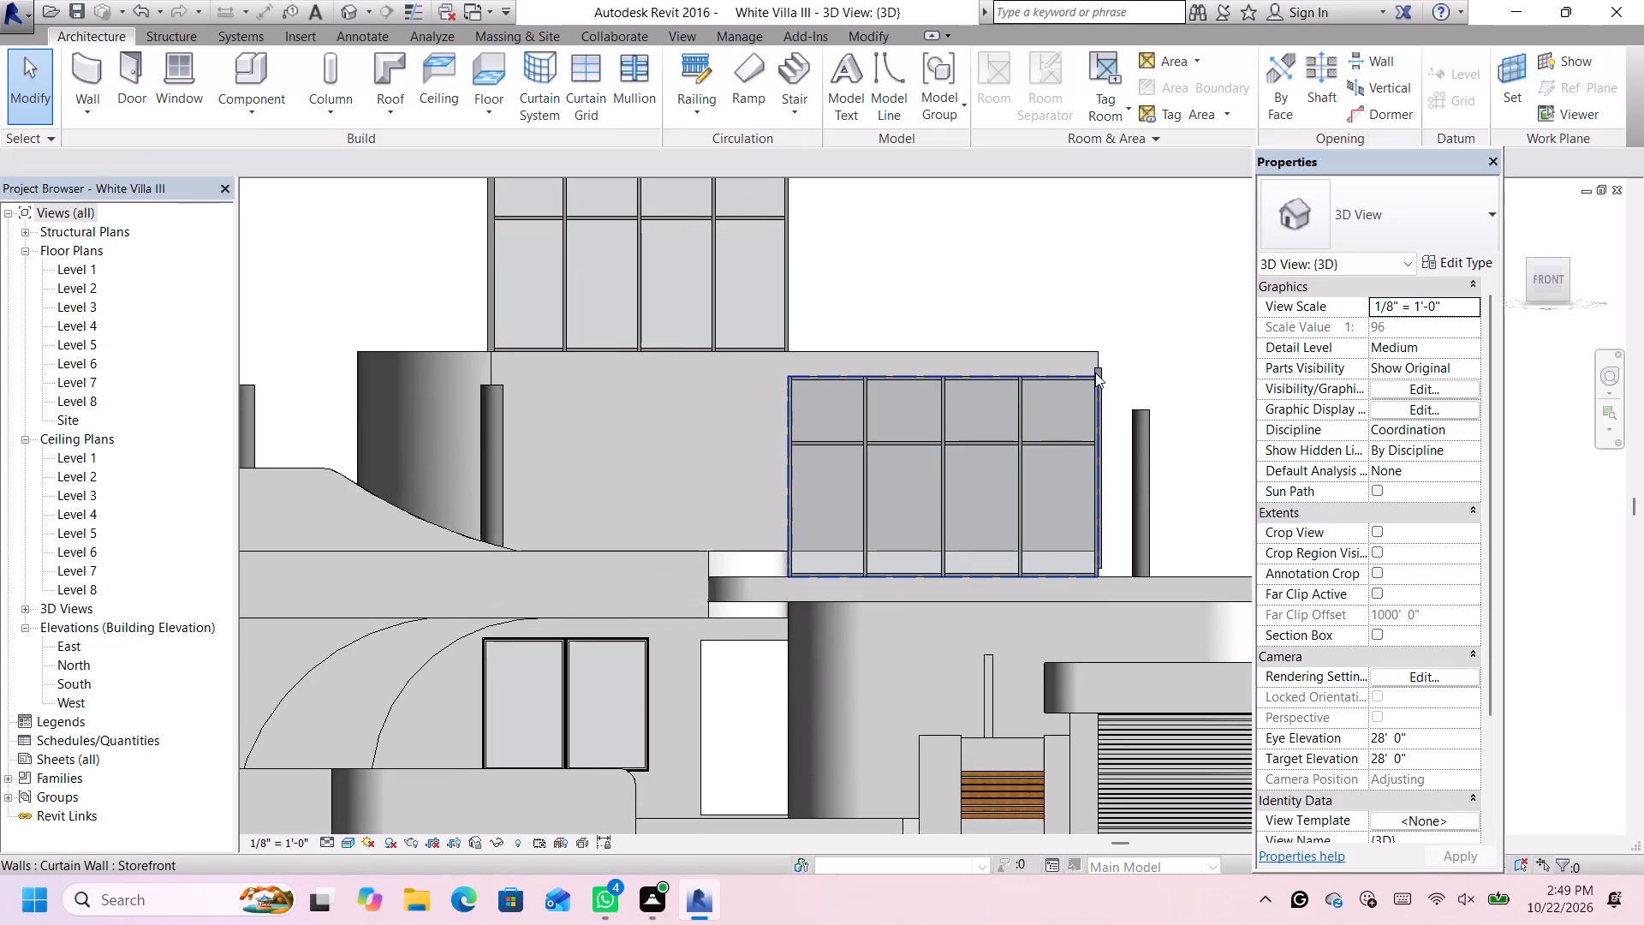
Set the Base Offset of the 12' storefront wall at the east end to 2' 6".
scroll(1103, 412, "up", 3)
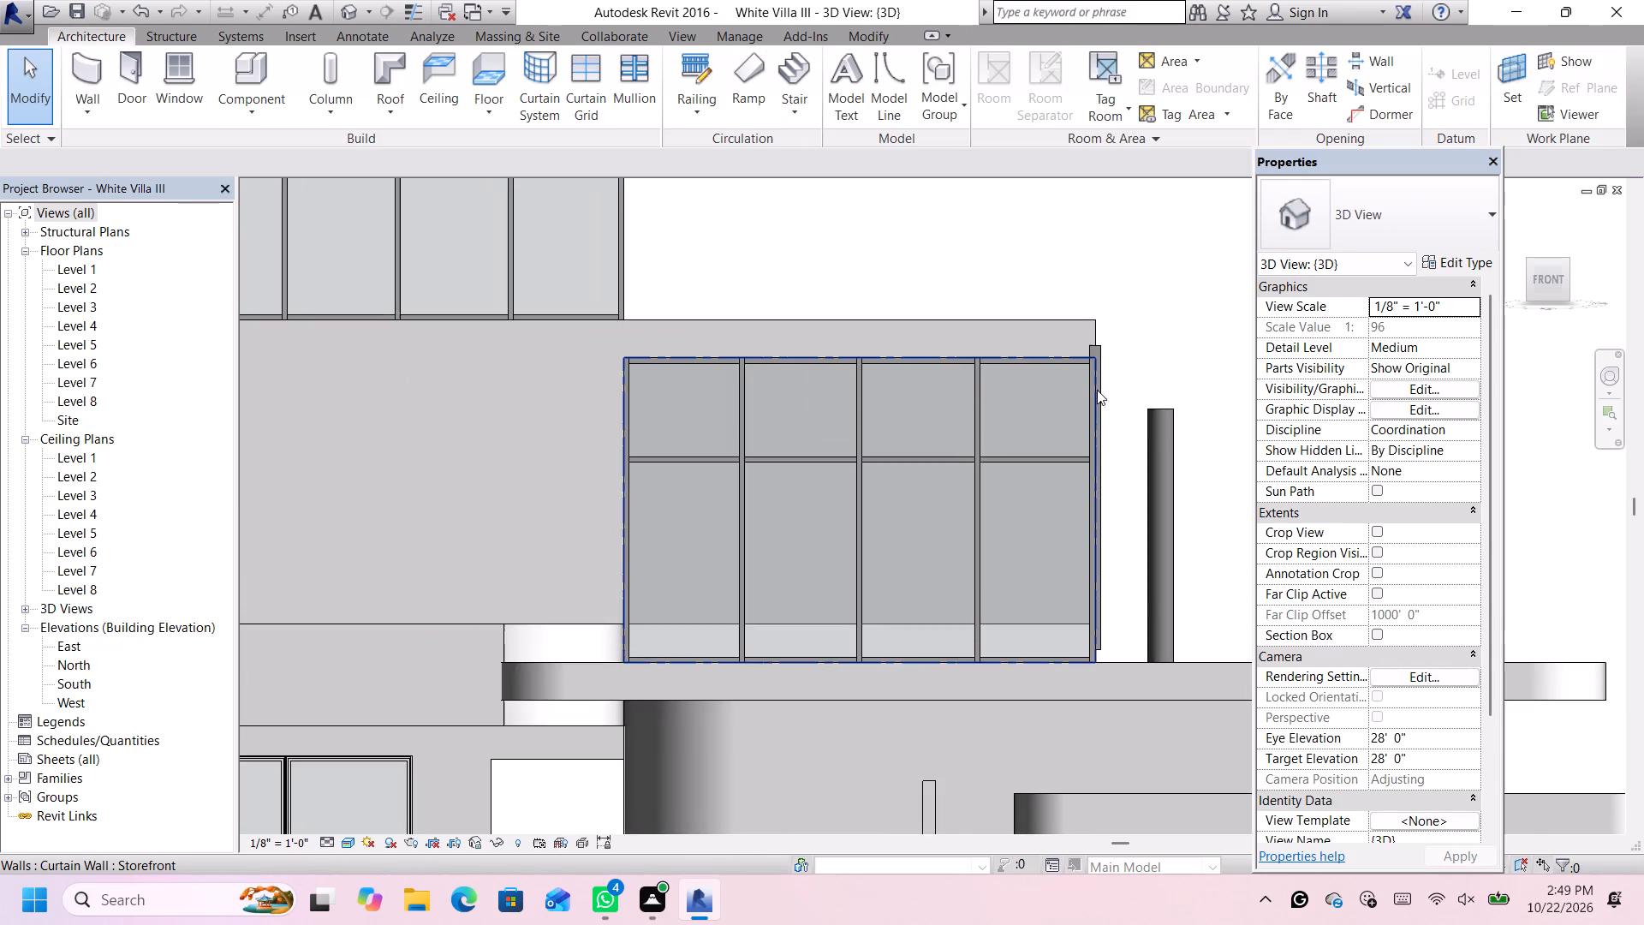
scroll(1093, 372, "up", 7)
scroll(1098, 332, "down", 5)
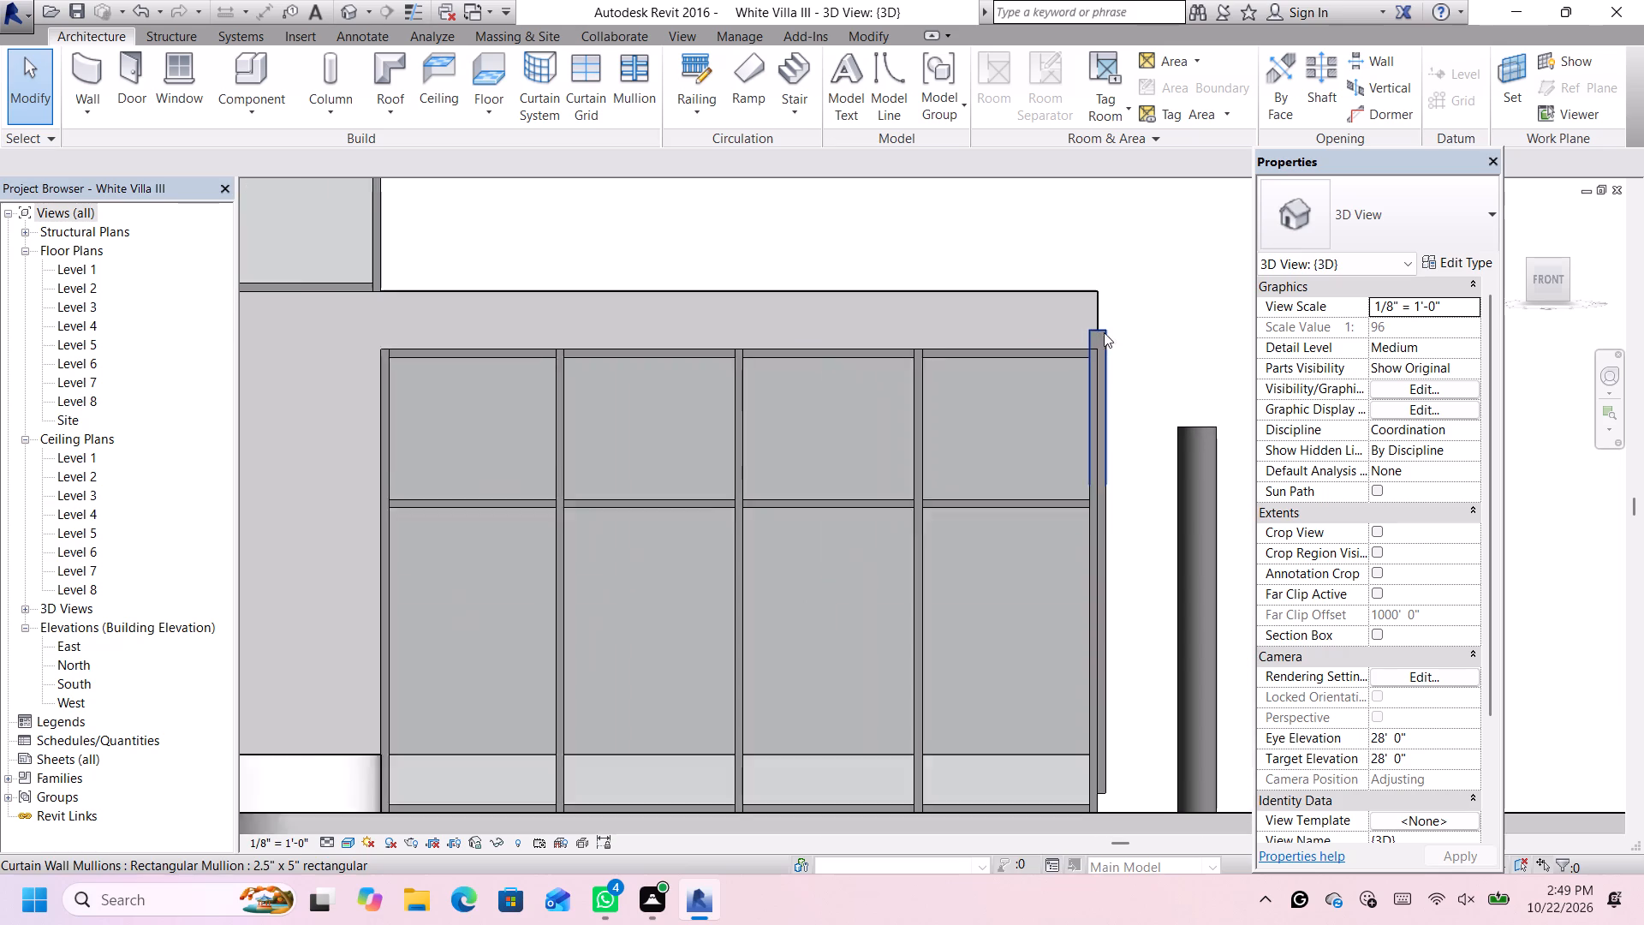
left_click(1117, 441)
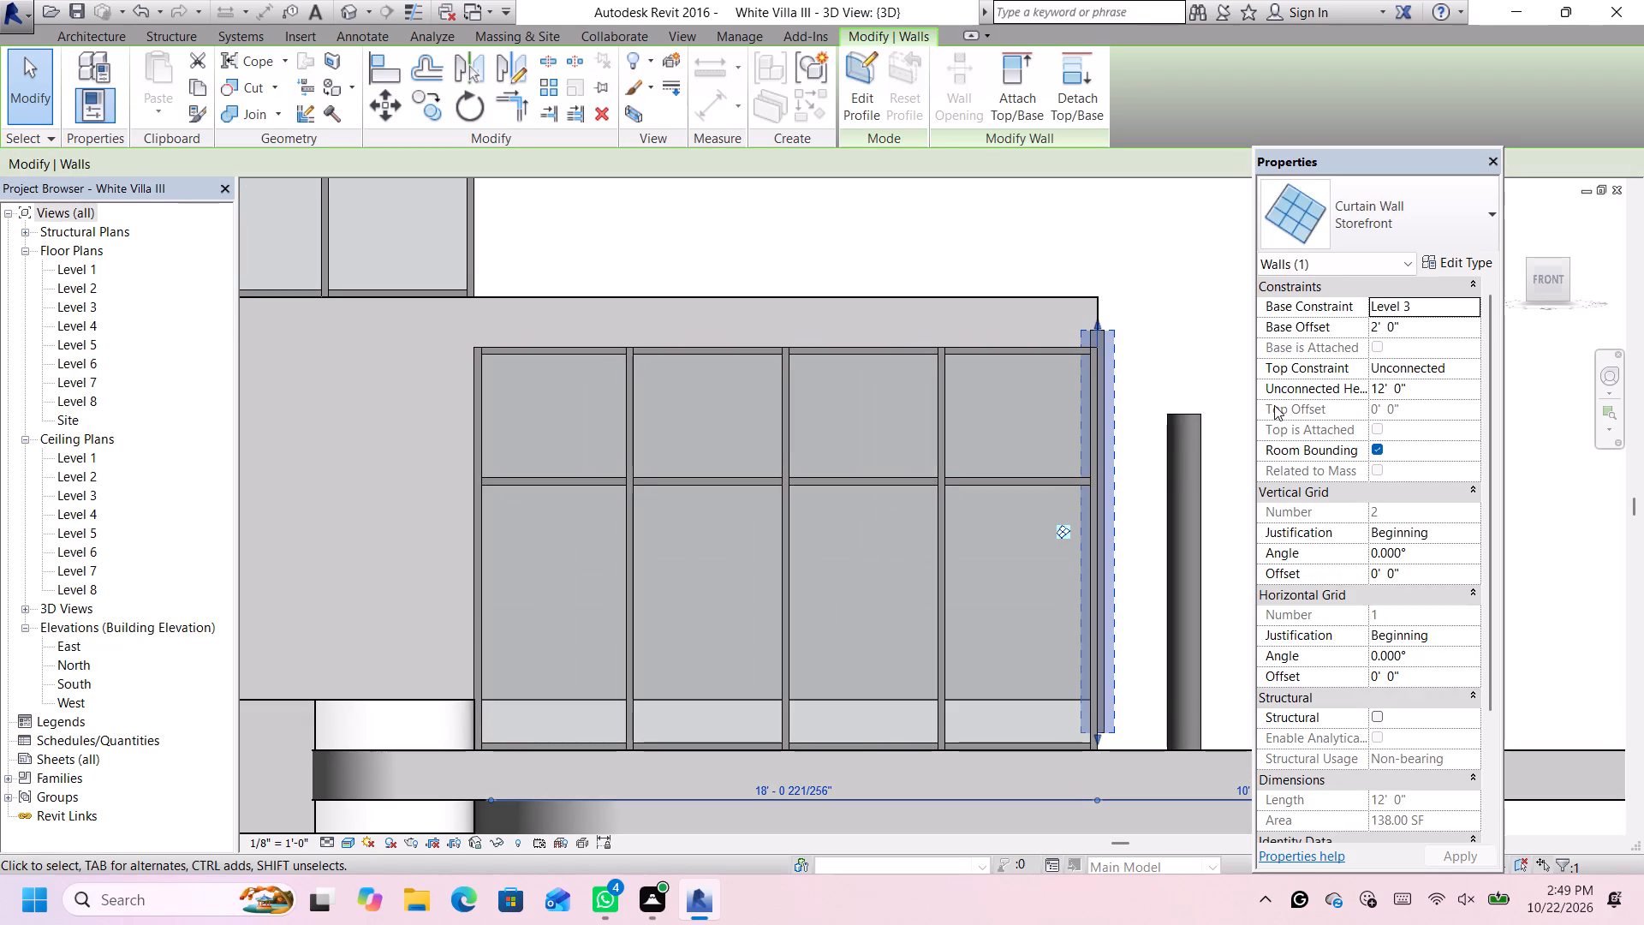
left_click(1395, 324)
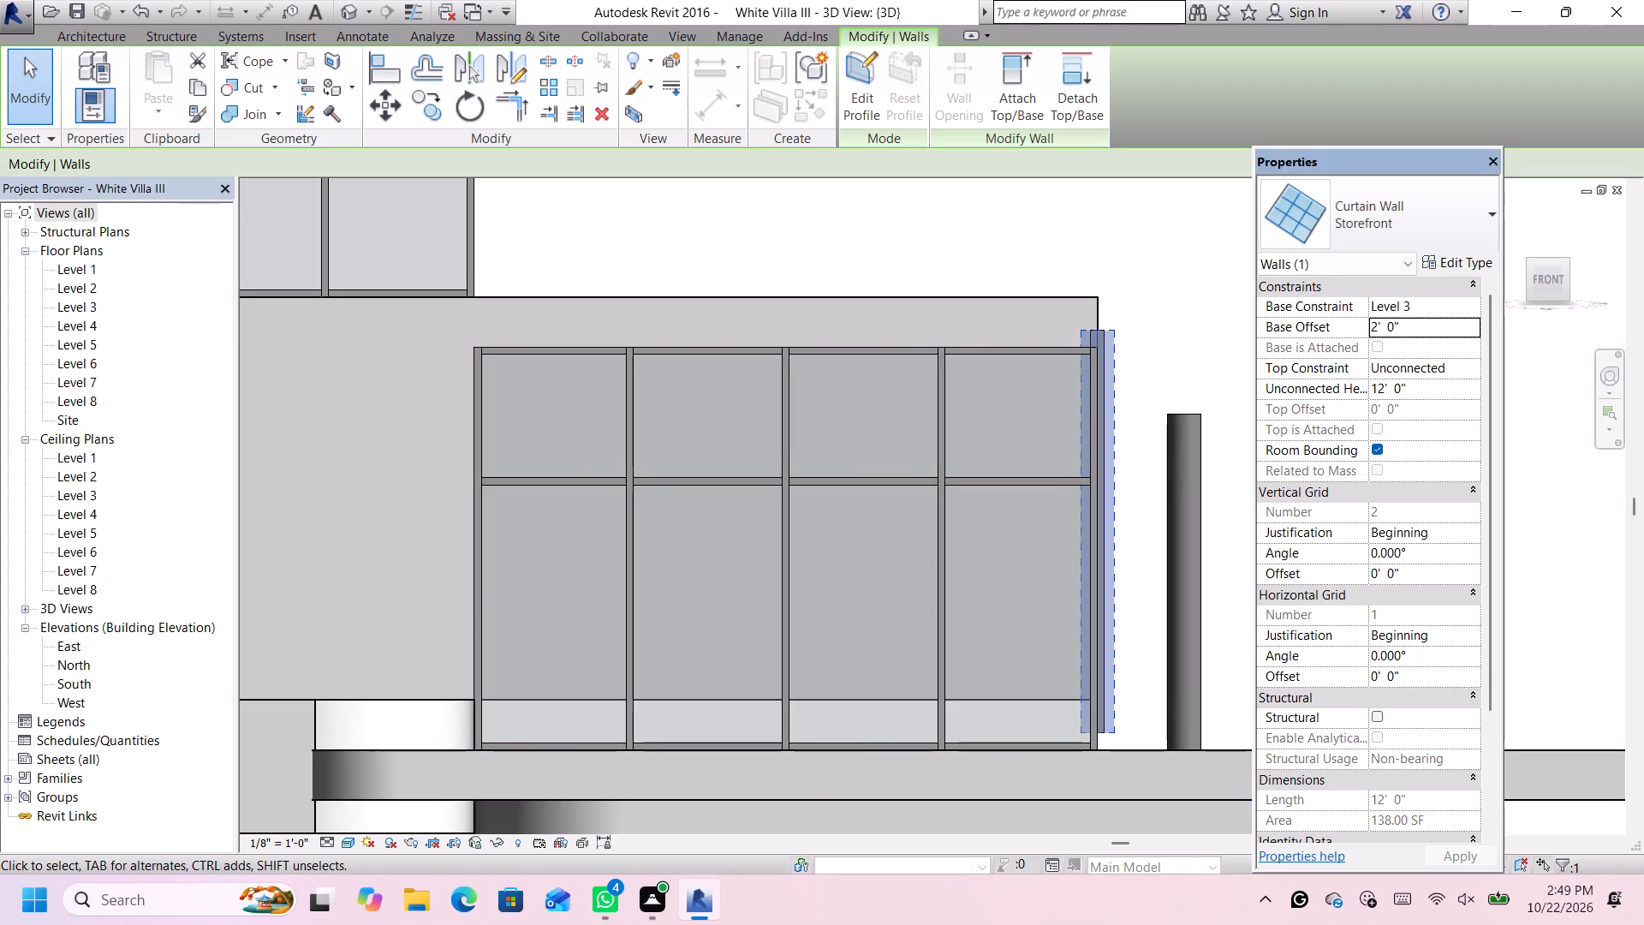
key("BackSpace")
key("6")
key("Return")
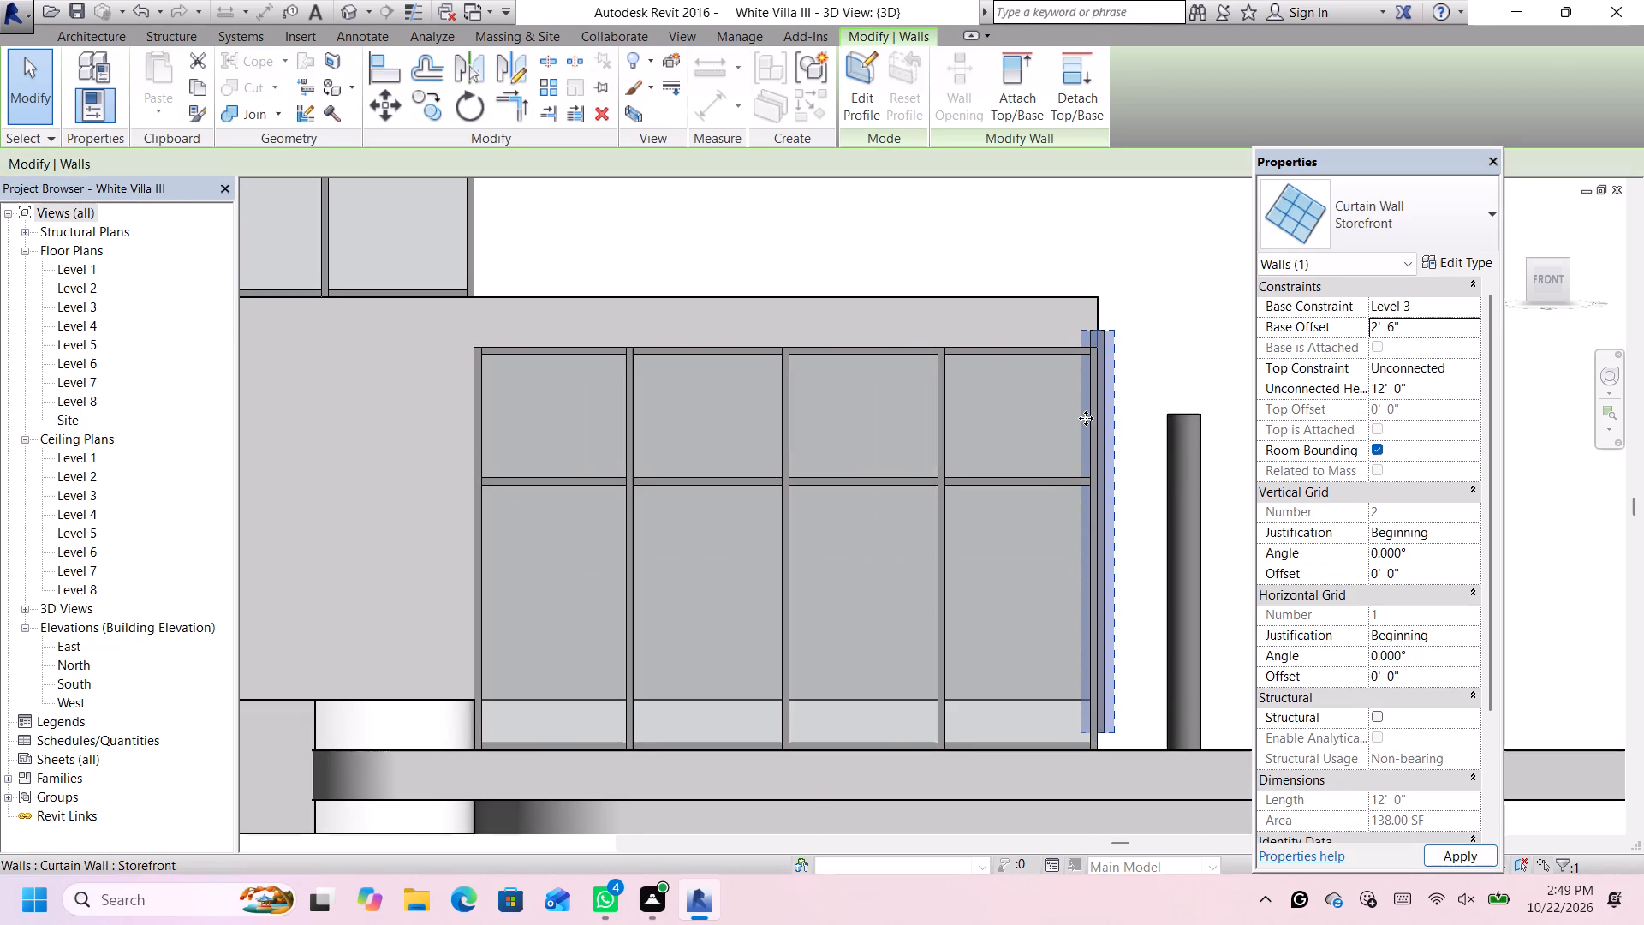
Set the Base Offset of the east-end 12' storefront wall to 1' 6" and clear the selection.
left_click(1395, 328)
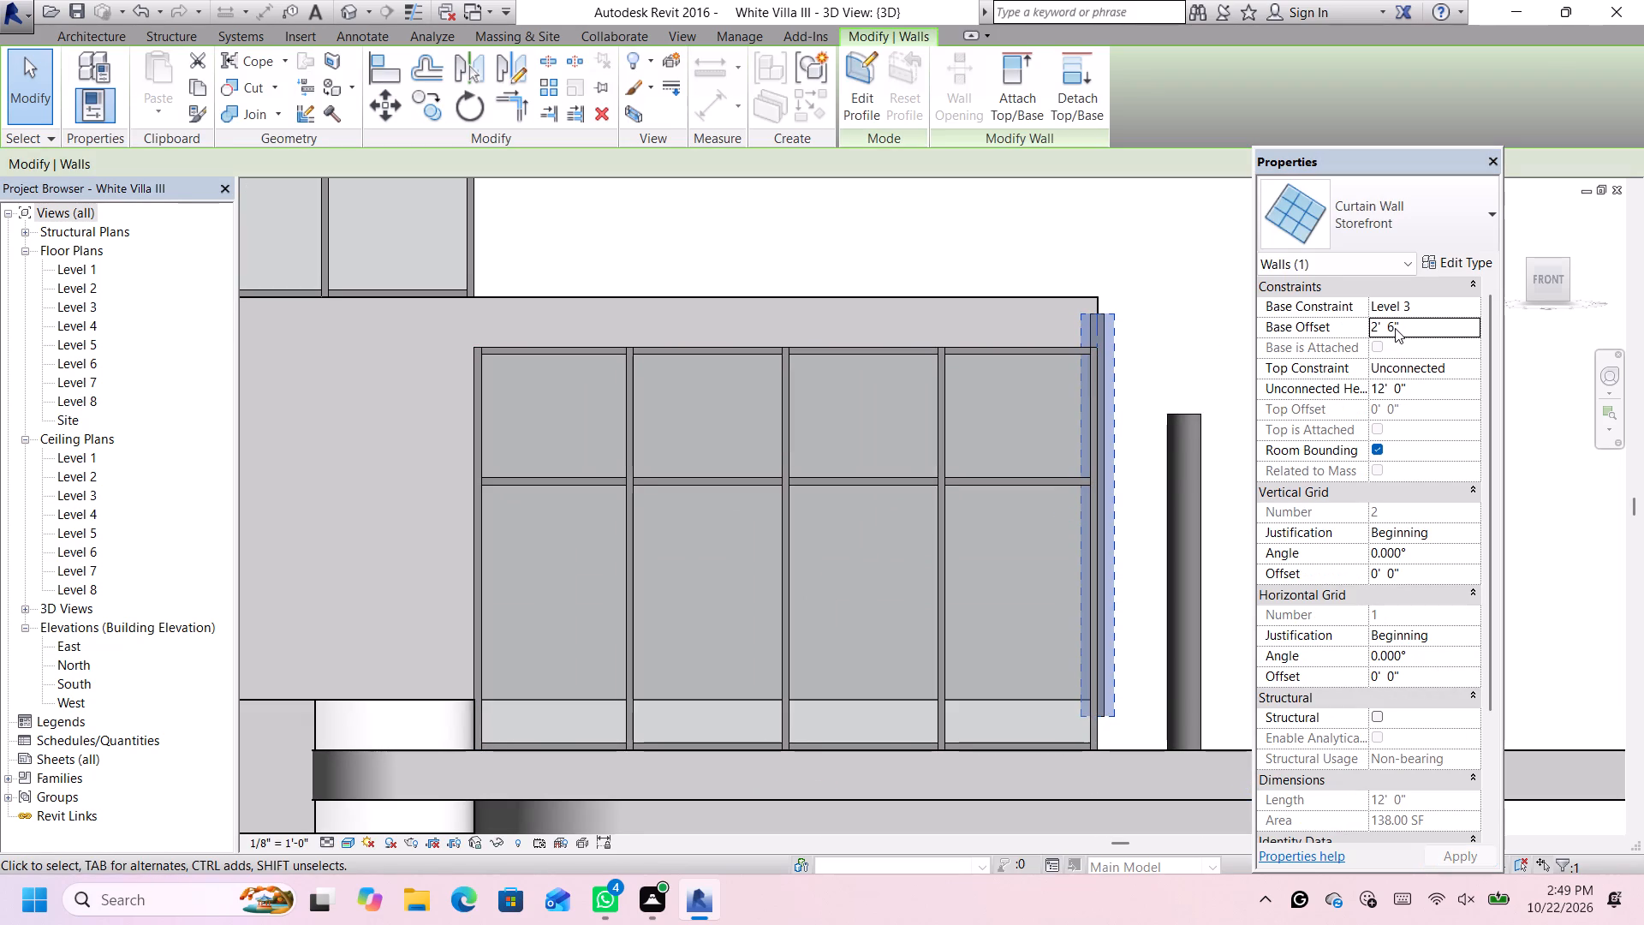
left_click_drag(1407, 323, 1339, 324)
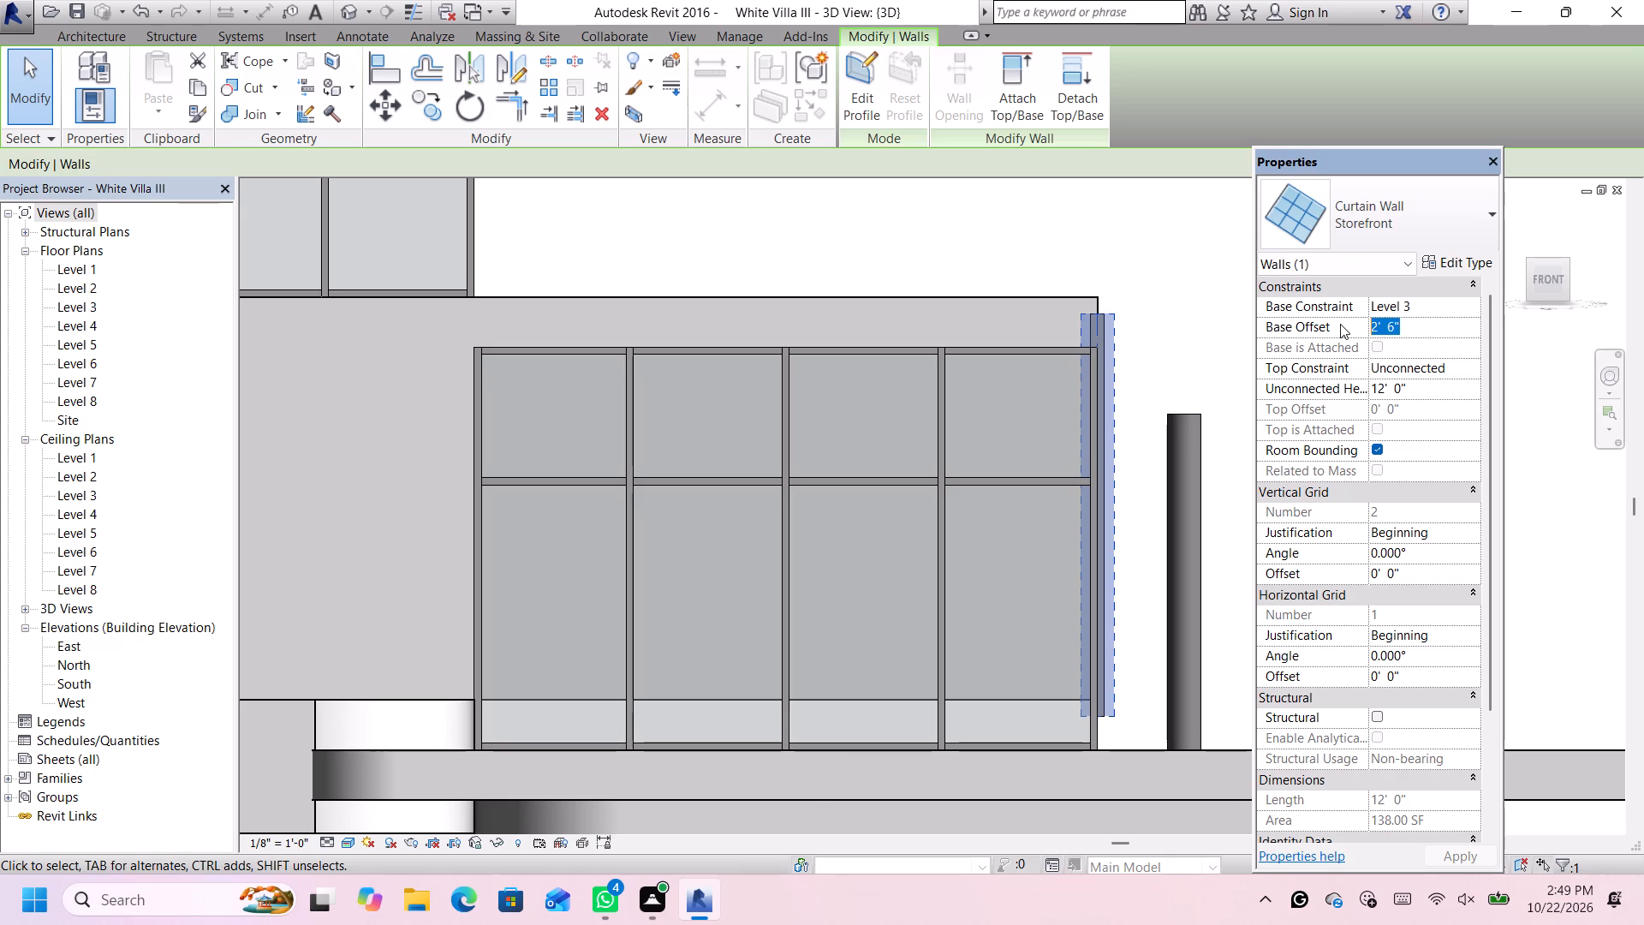
key("BackSpace")
type("1.6")
key("BackSpace")
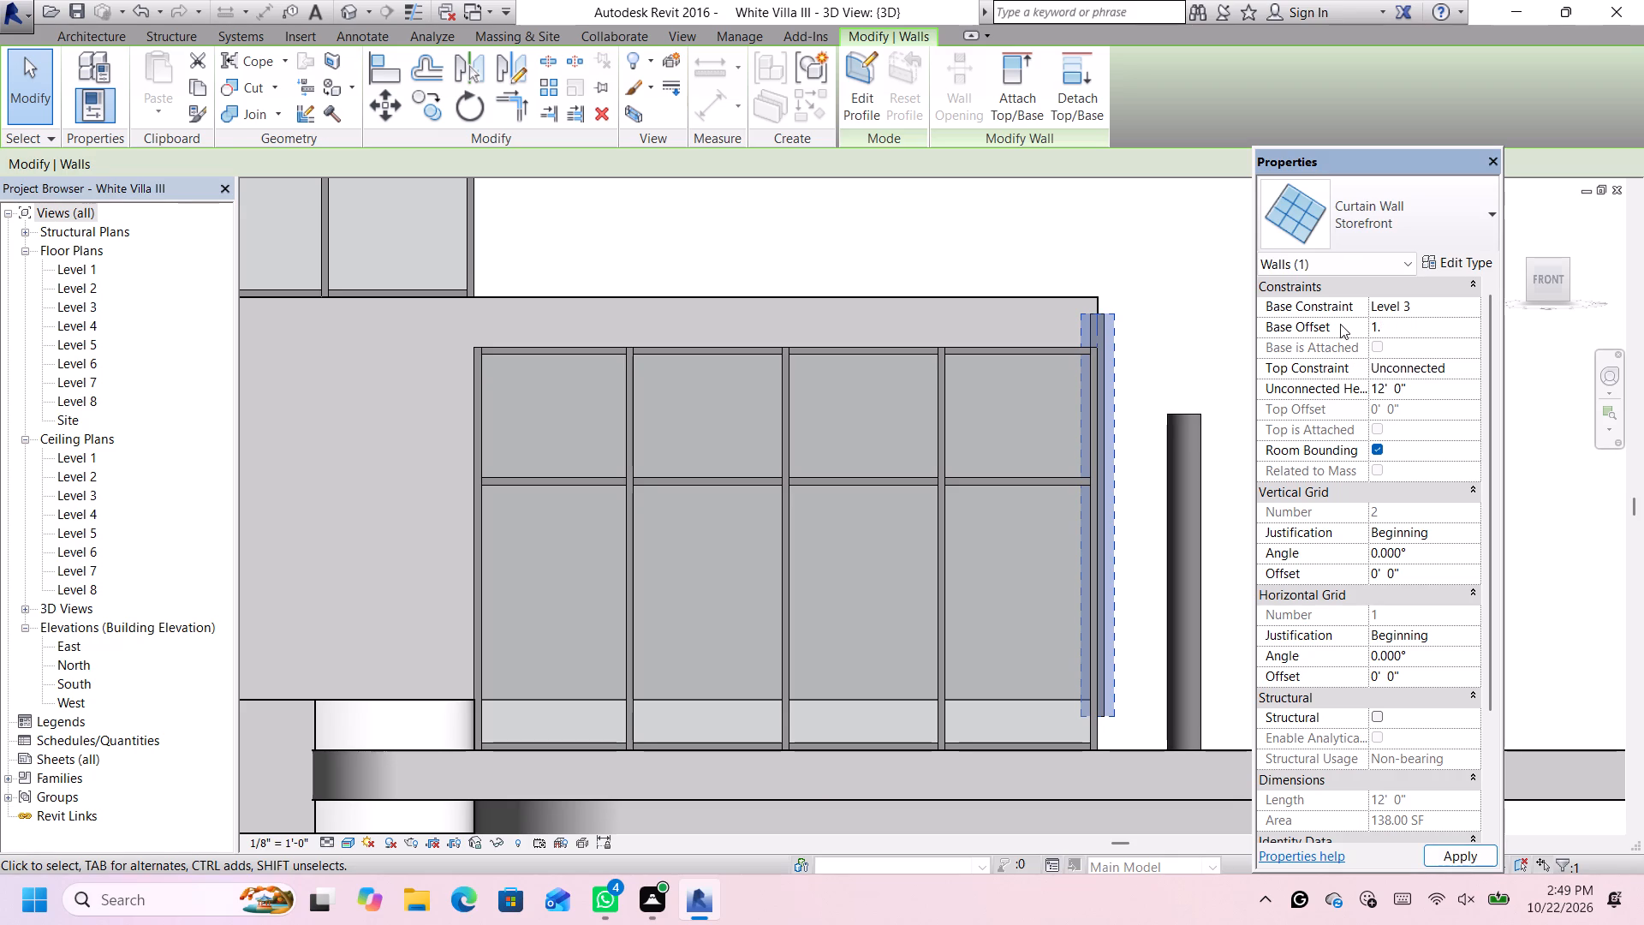
type("5'")
key("Return")
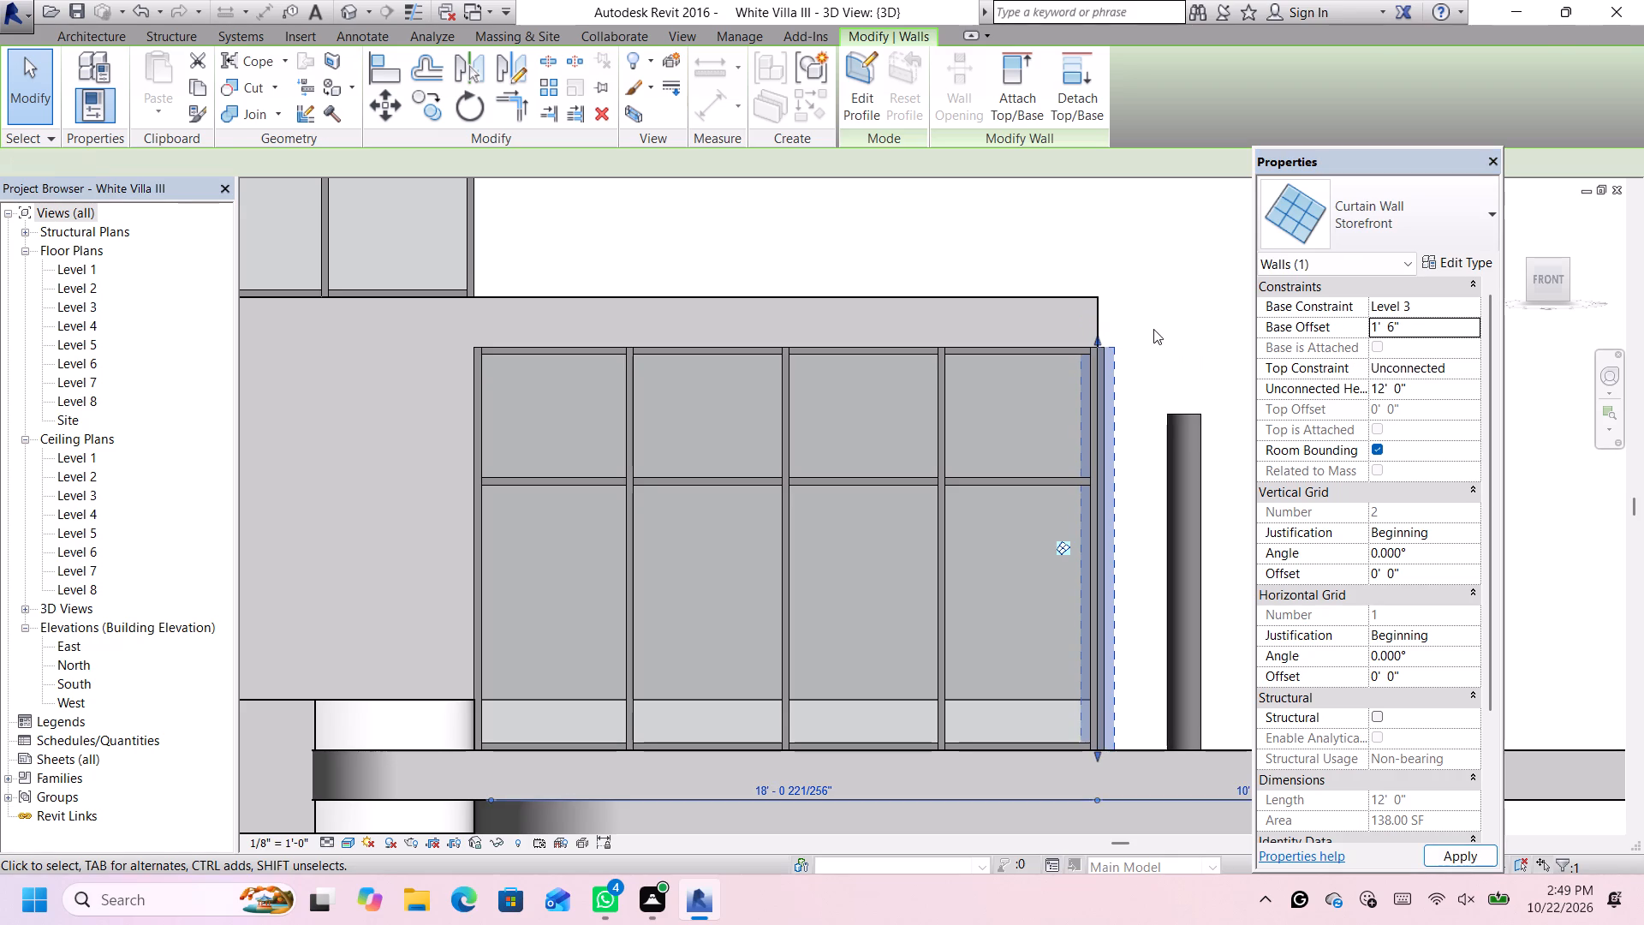
left_click(1153, 331)
scroll(1159, 331, "down", 9)
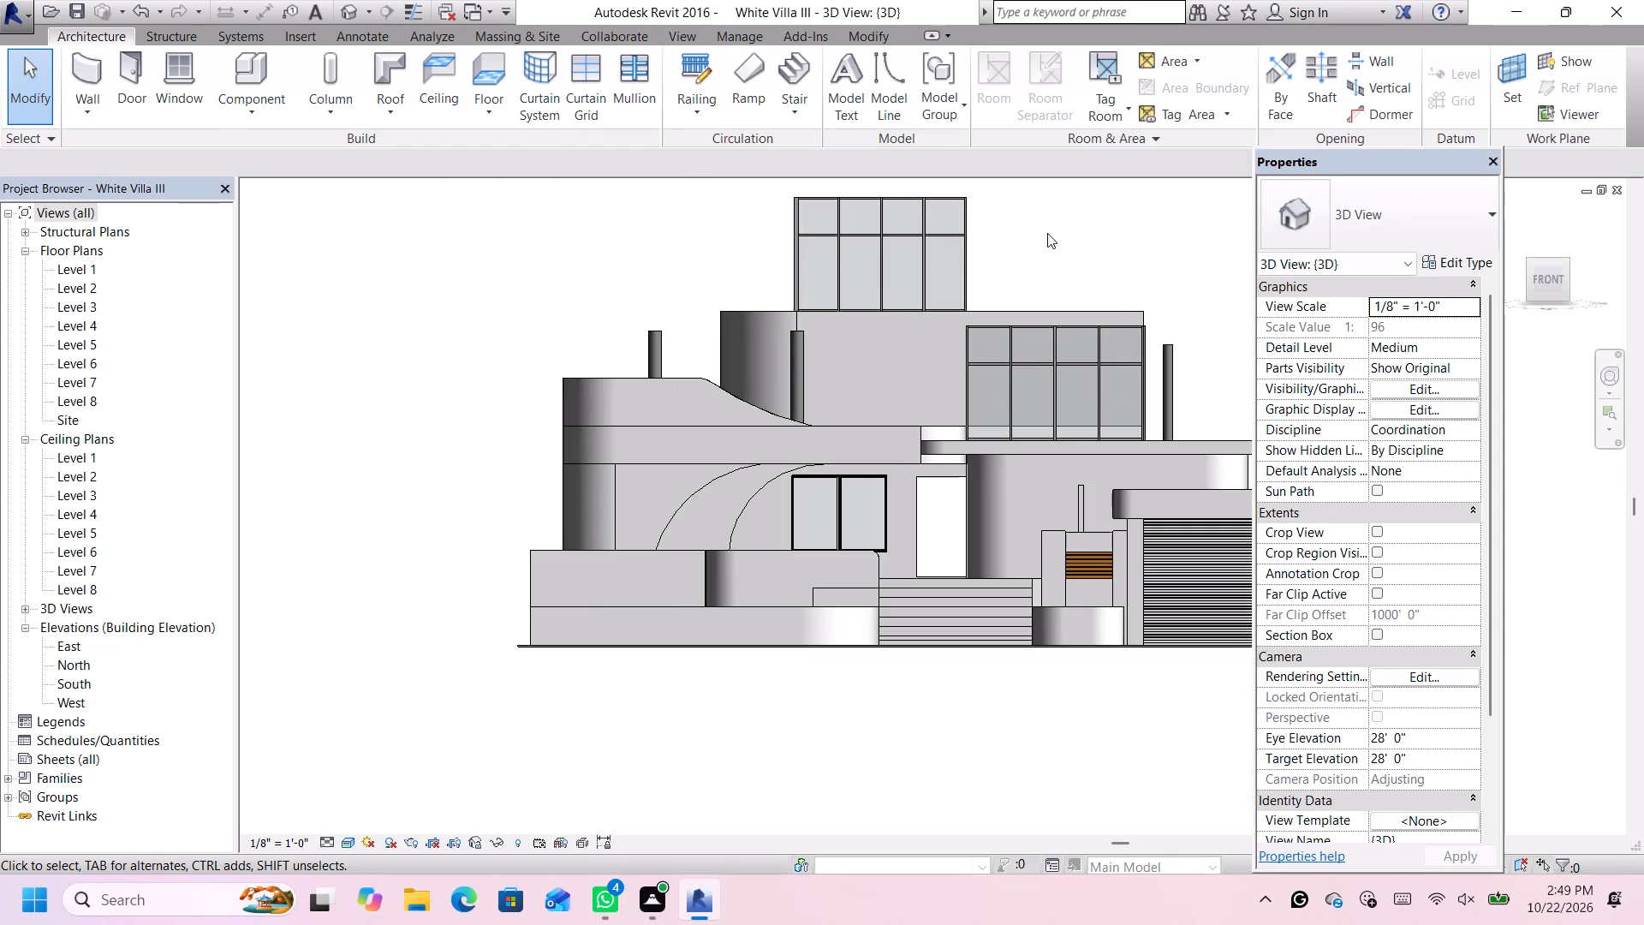
Set the Base Offset of the front storefront wall's raised western run to 3'.
scroll(1023, 206, "up", 2)
left_click(978, 218)
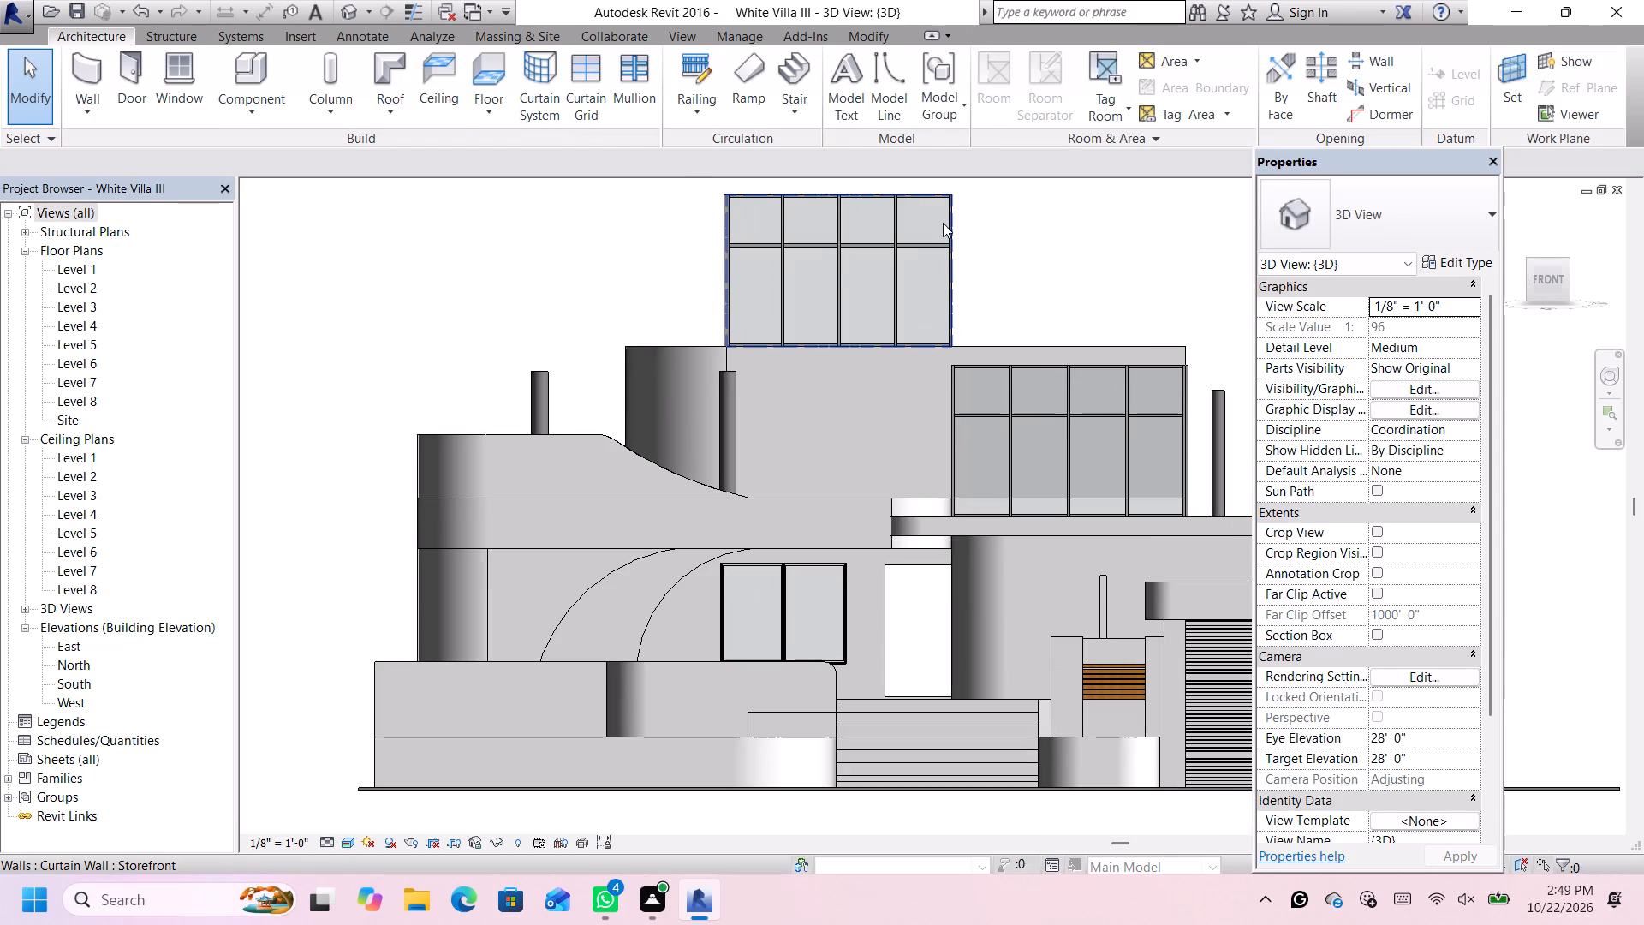
left_click(943, 223)
left_click(1416, 324)
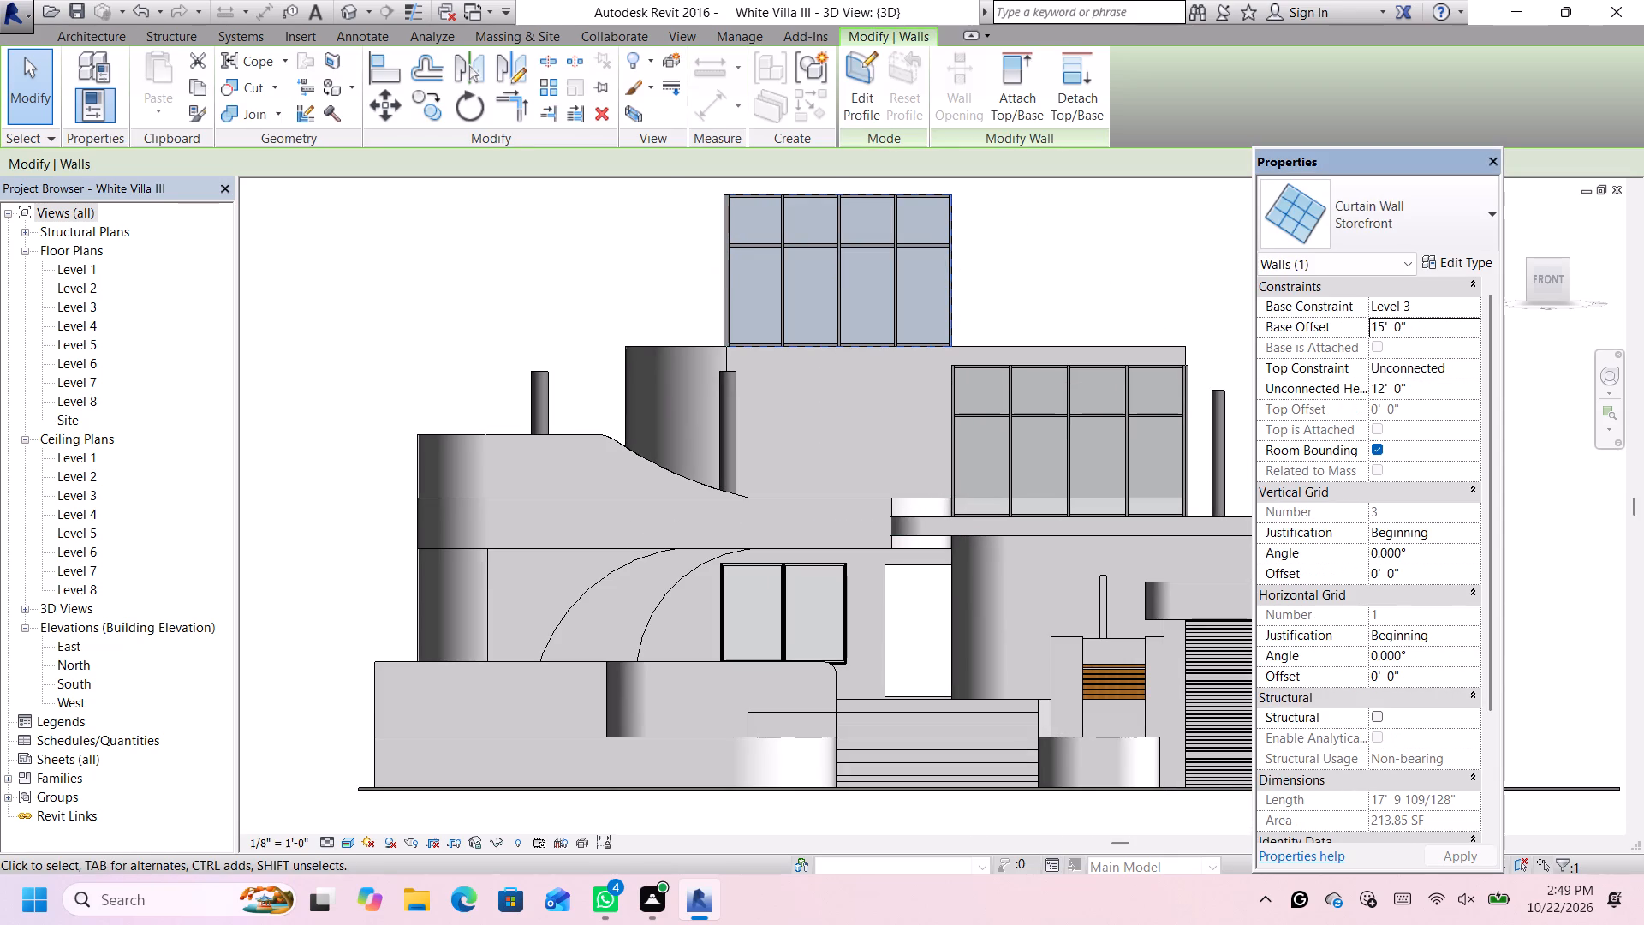
key("BackSpace")
key("BackSpace")
key("BackSpace")
key("BackSpace")
key("BackSpace")
key("BackSpace")
key("BackSpace")
key("BackSpace")
key("BackSpace")
key("BackSpace")
key("BackSpace")
key("BackSpace")
key("BackSpace")
key("BackSpace")
key("BackSpace")
type("3'")
key("Return")
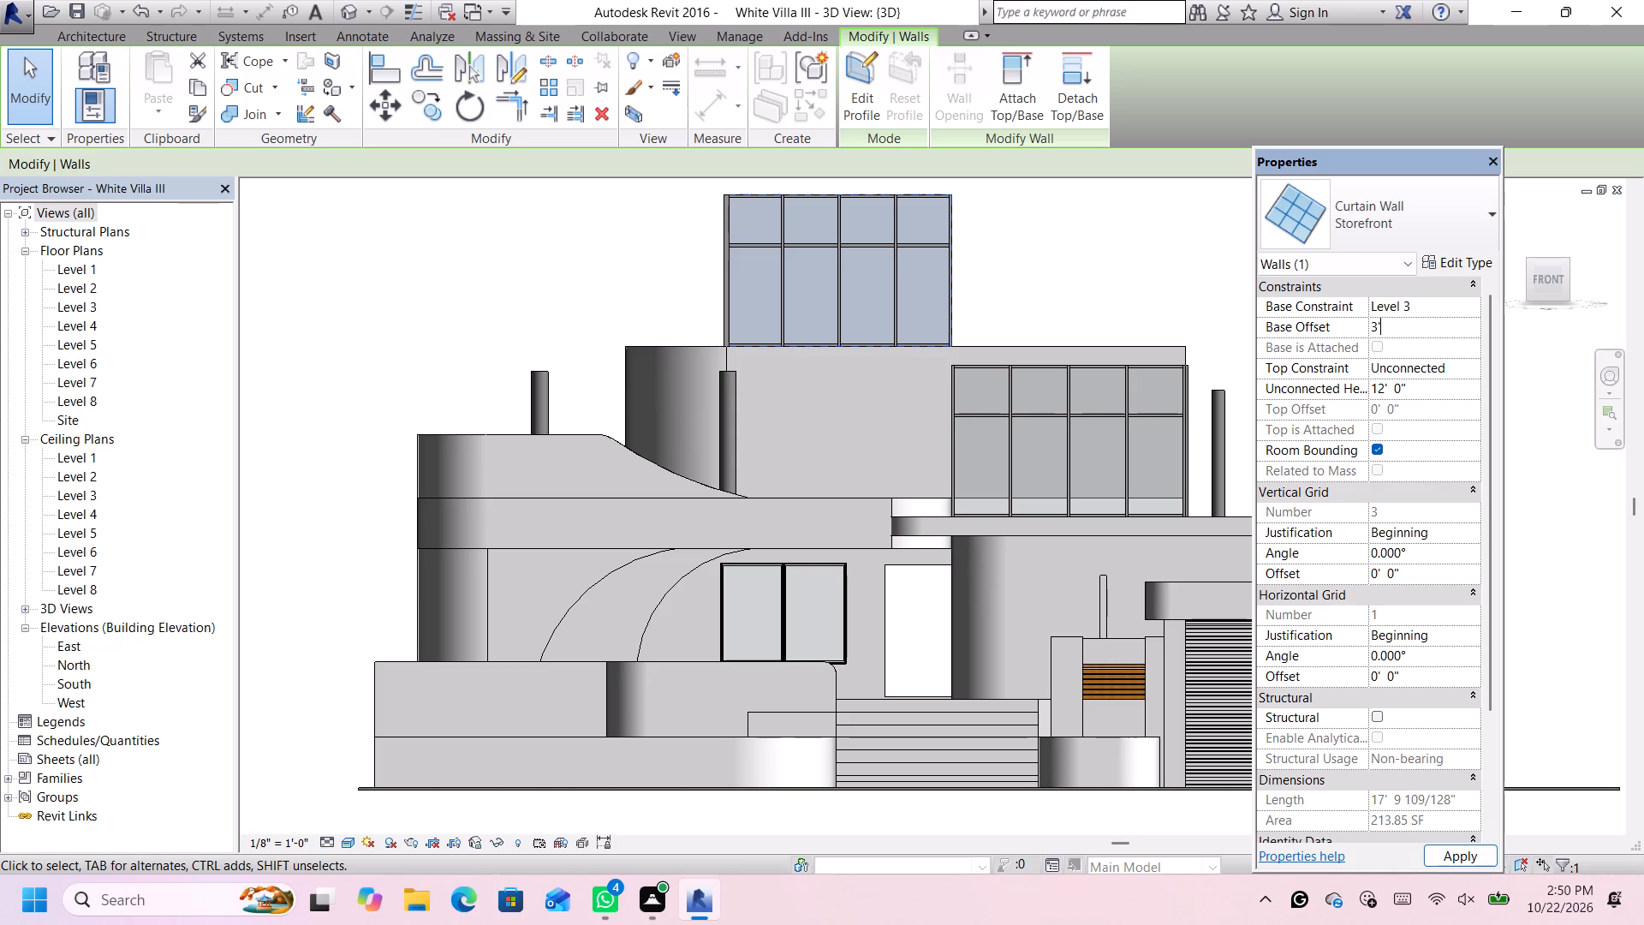
scroll(971, 461, "up", 1)
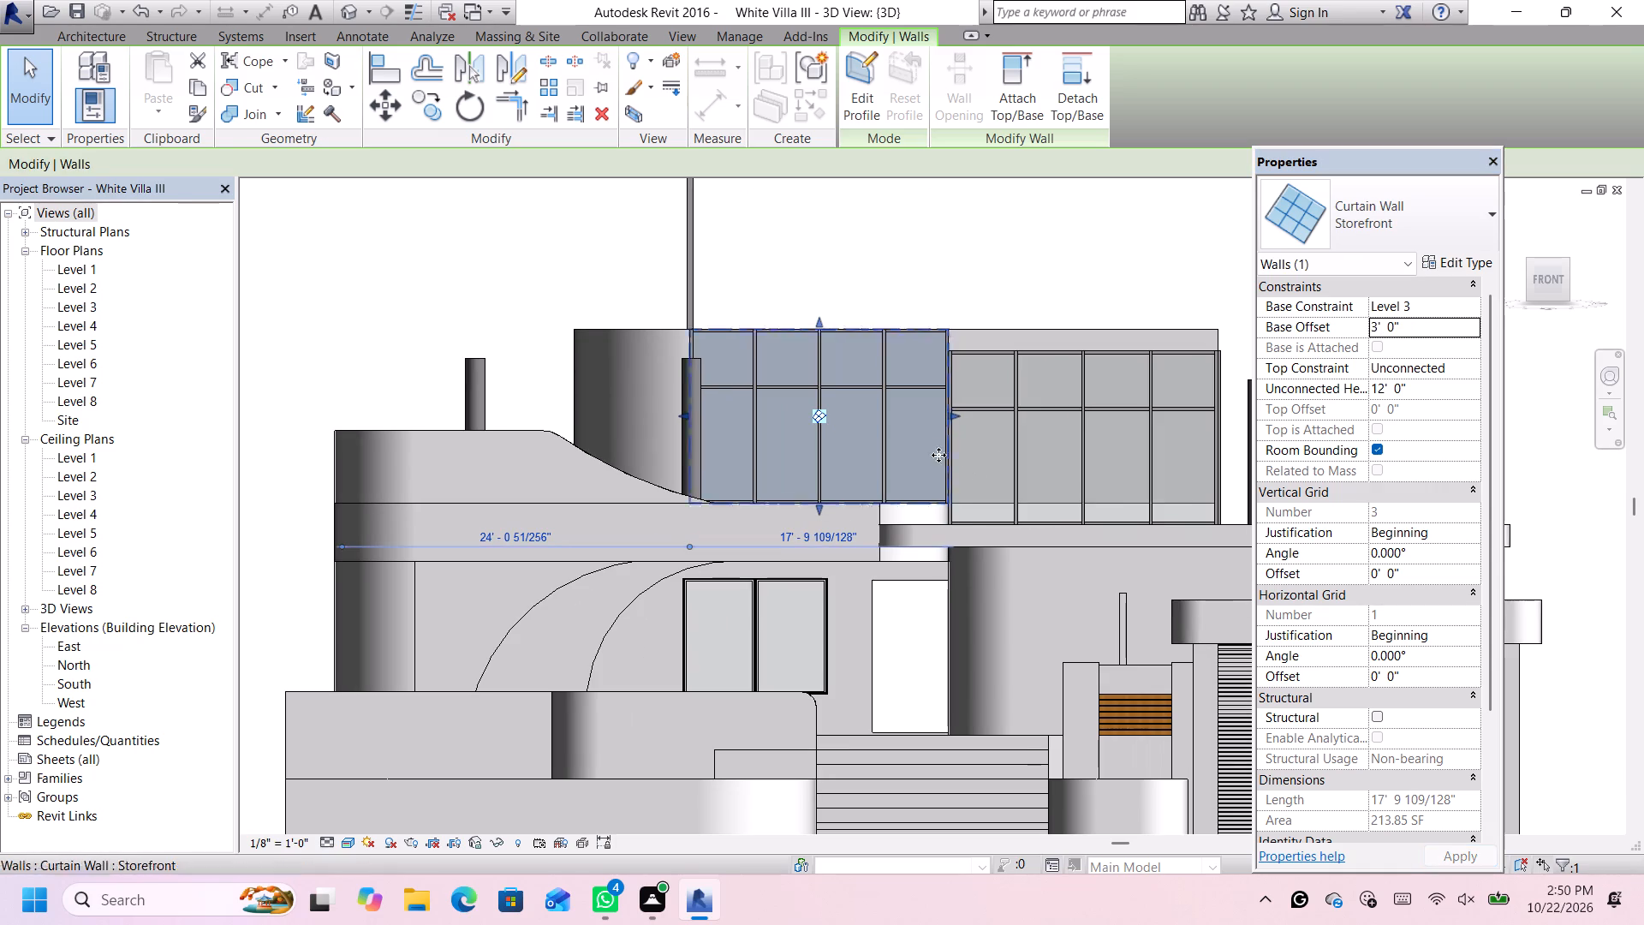
Set the Base Offset of the short 2' 6" storefront wall beside the curved white wall to 3'.
left_click(687, 274)
scroll(705, 272, "down", 4)
left_click(779, 231)
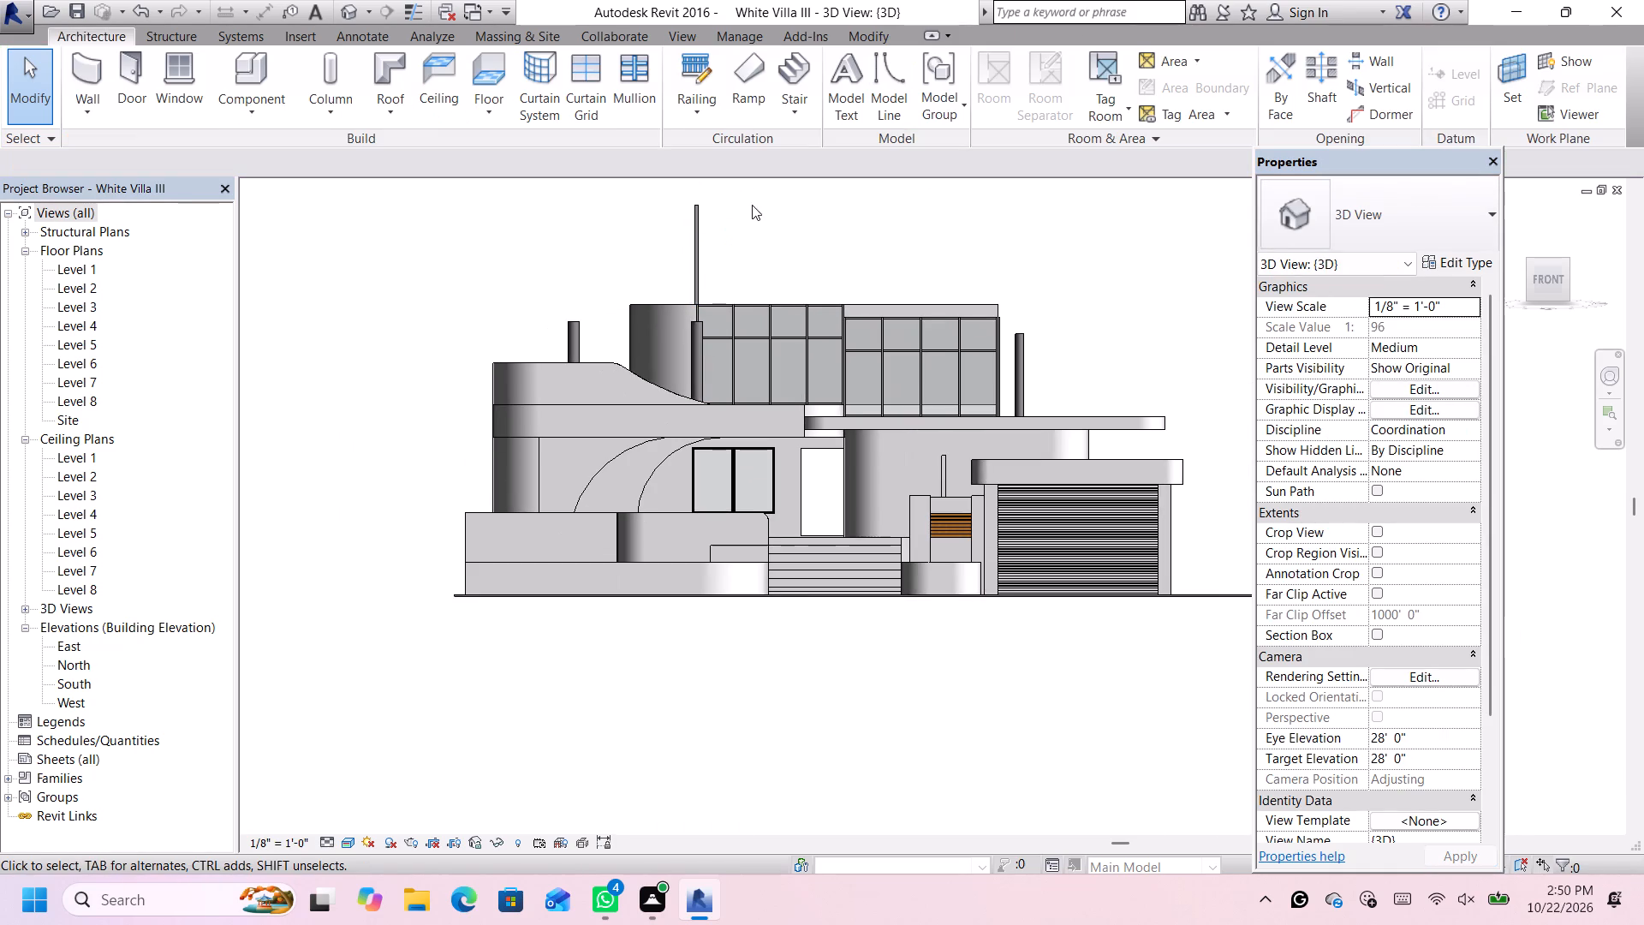
left_click_drag(716, 192, 689, 245)
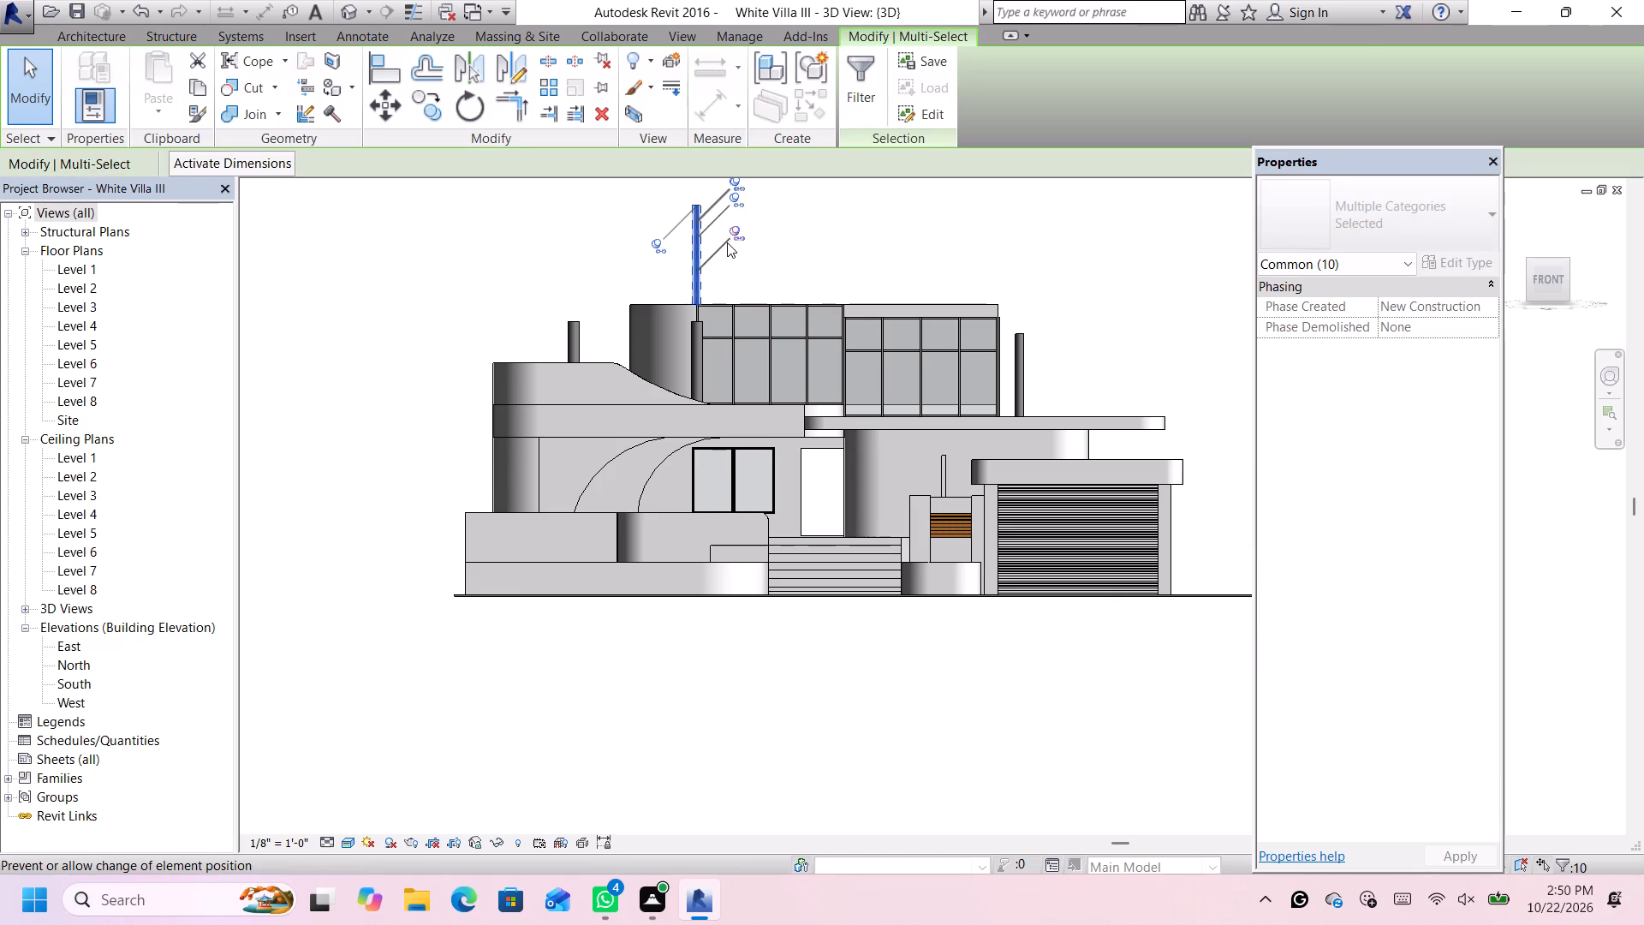
scroll(727, 242, "up", 4)
left_click(761, 264)
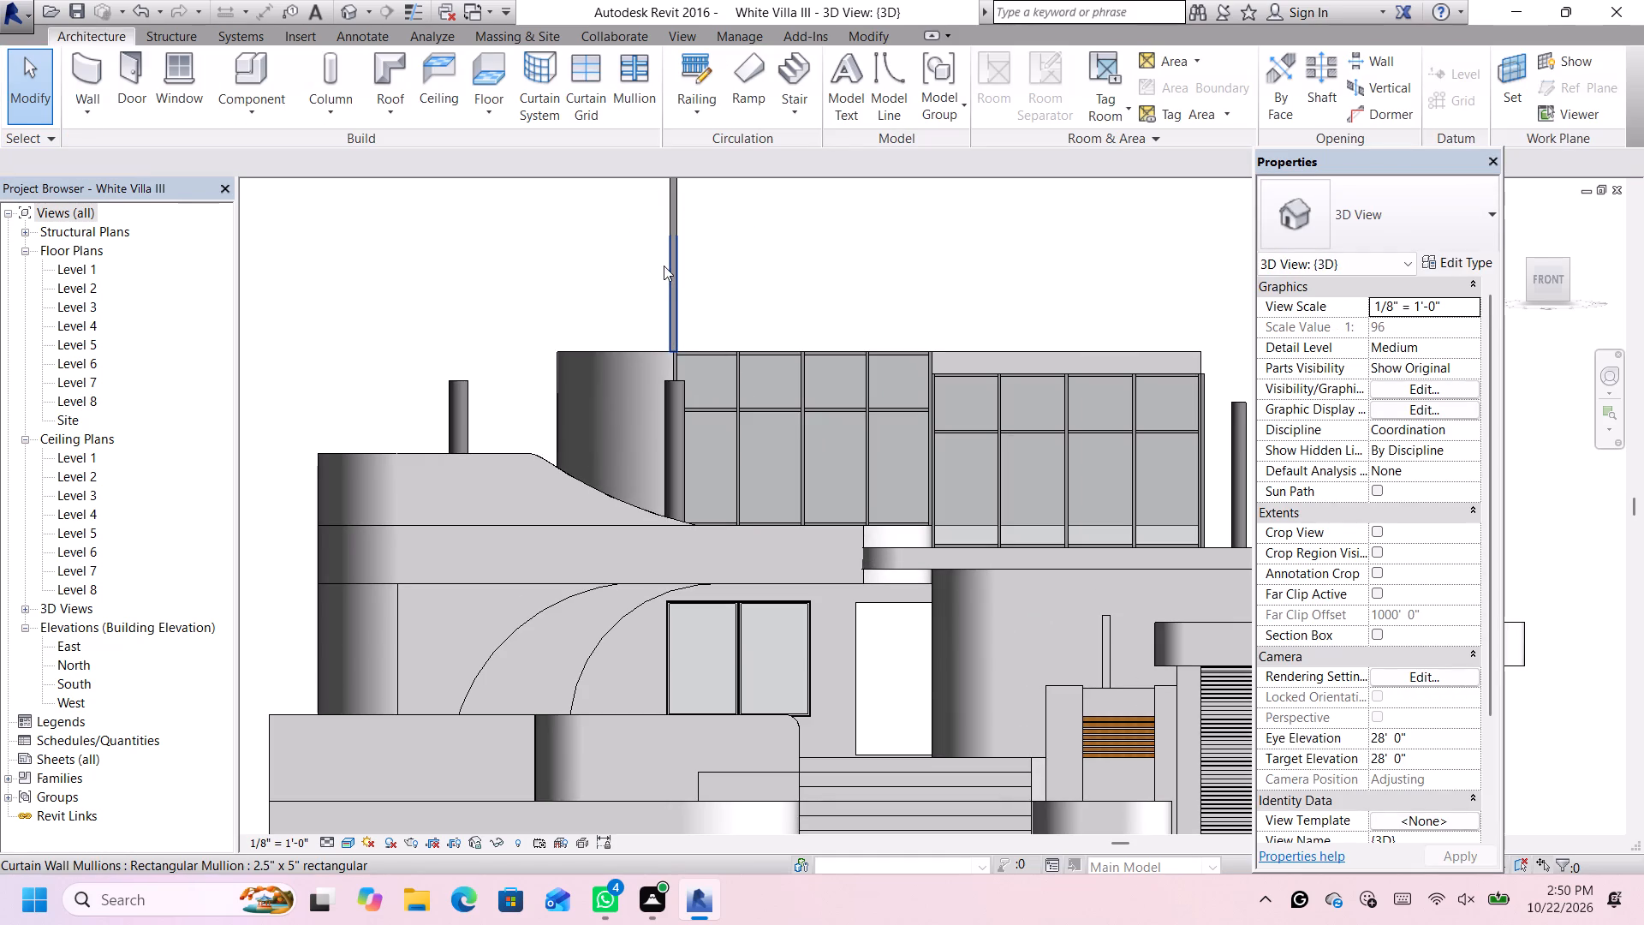
scroll(669, 222, "up", 3)
scroll(663, 231, "down", 1)
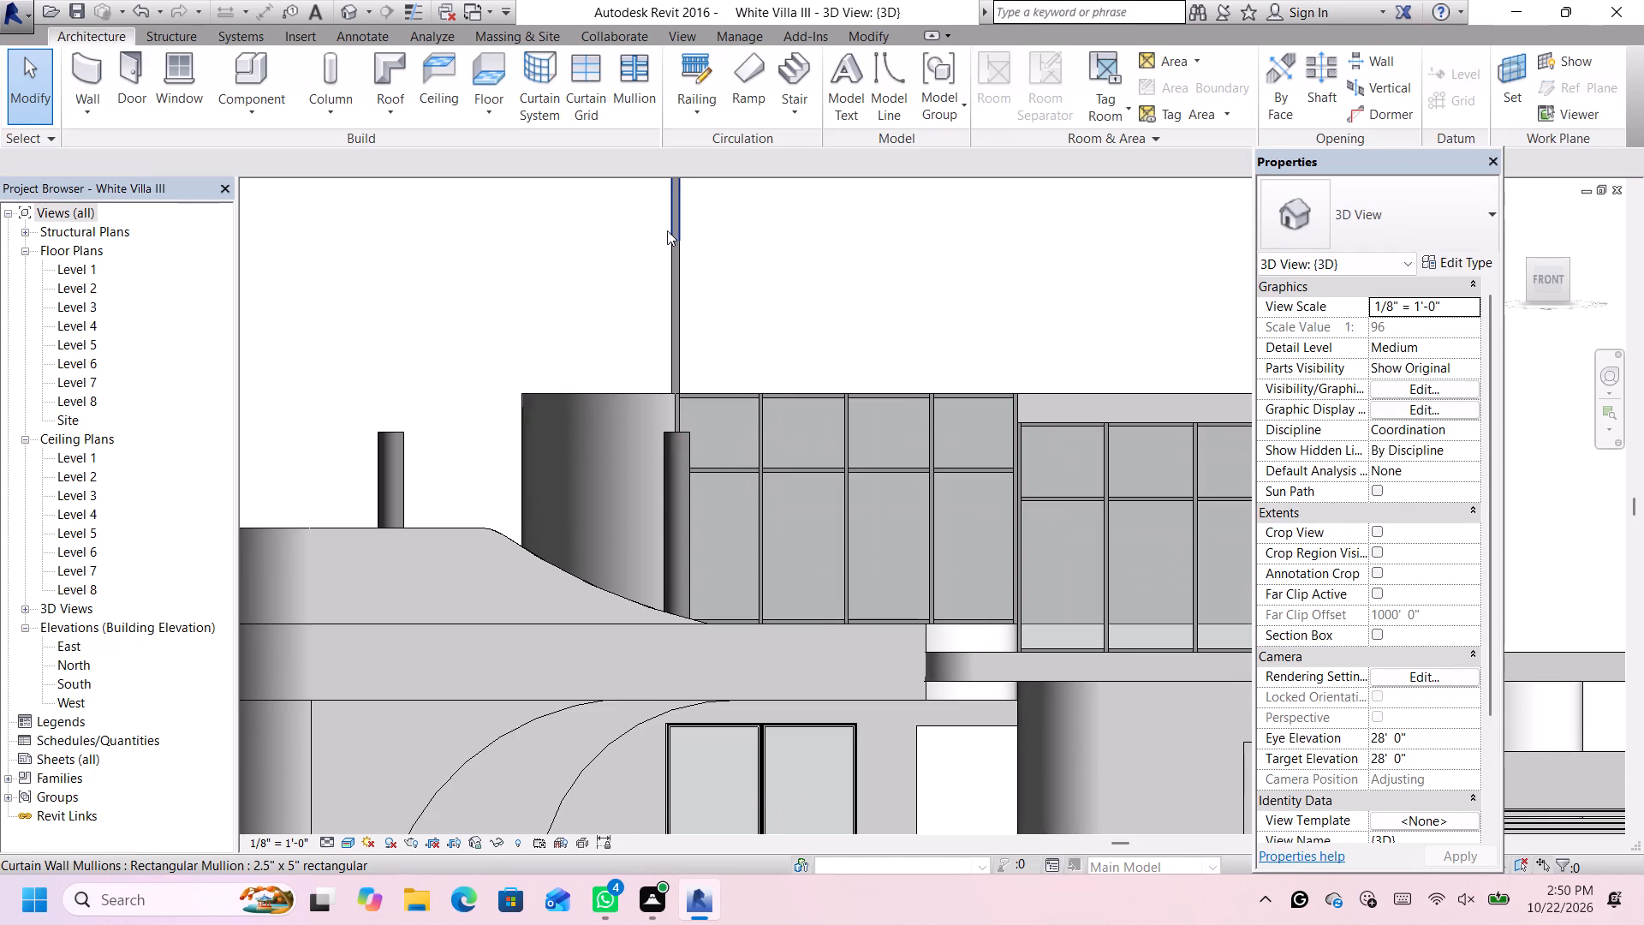
scroll(673, 227, "up", 3)
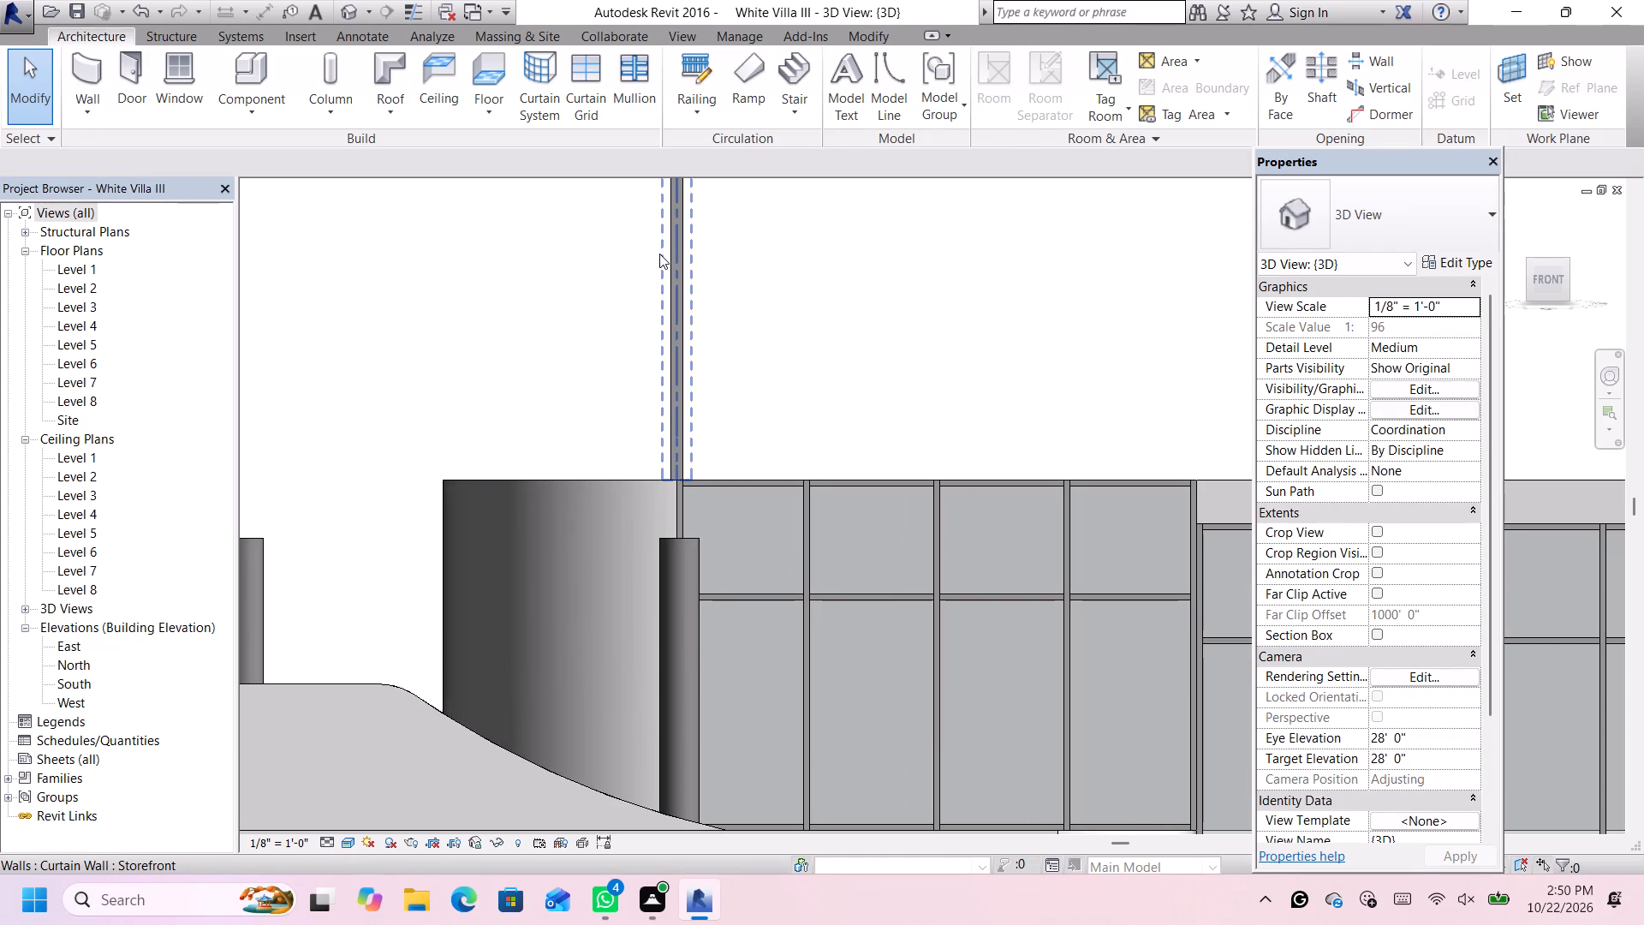
left_click(659, 254)
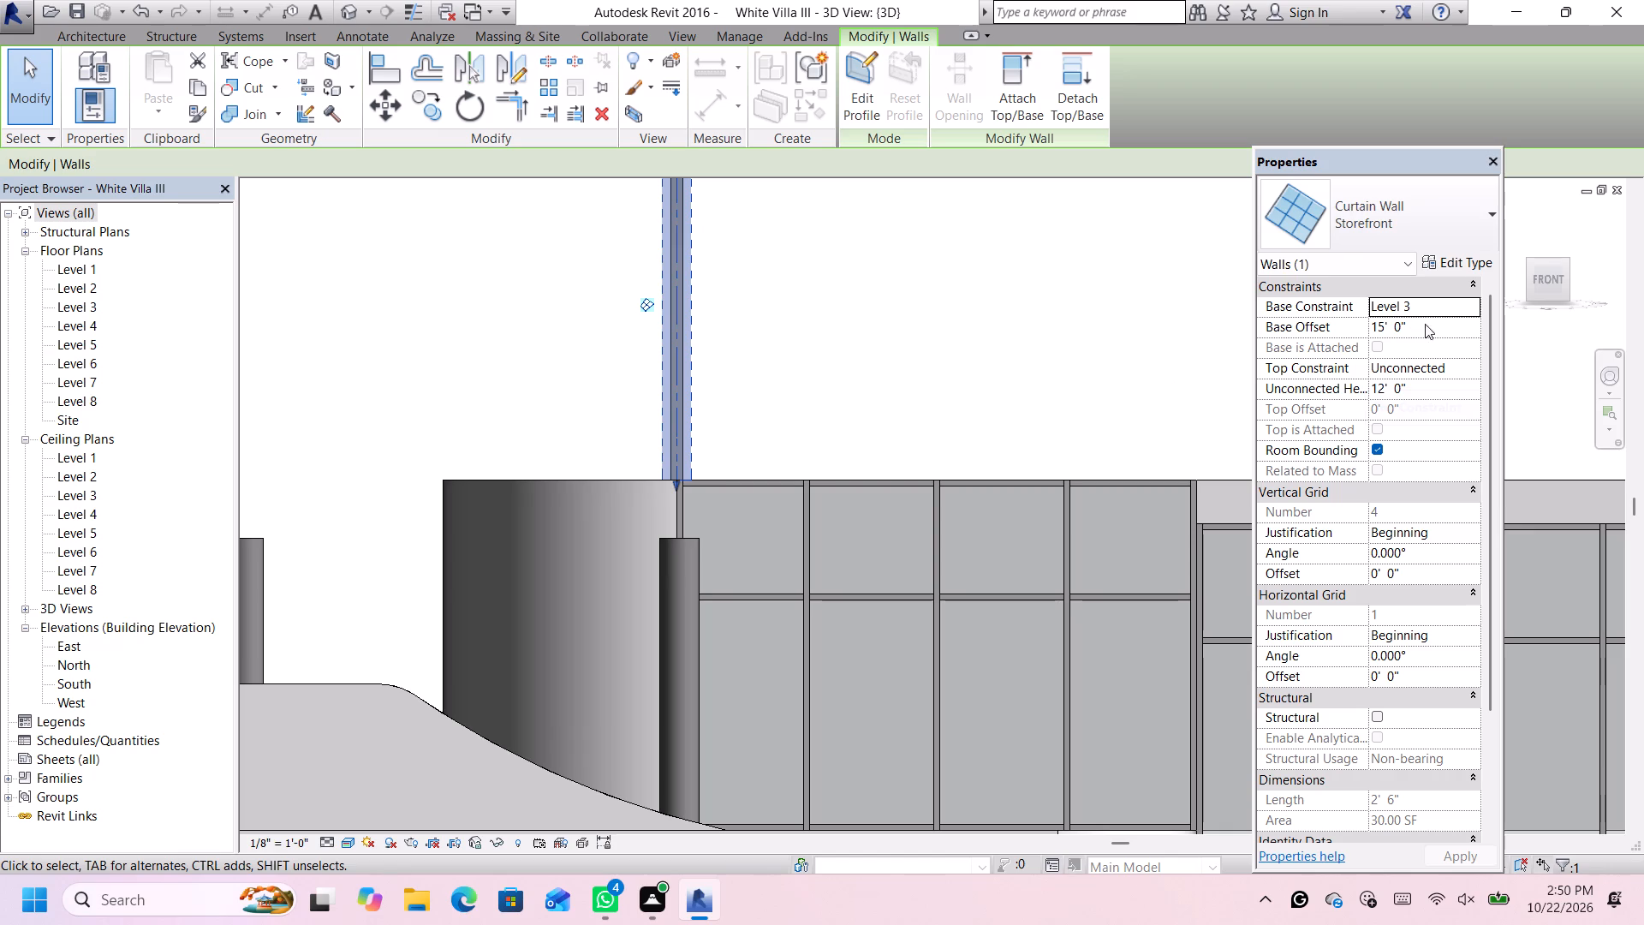
left_click(1425, 324)
key("BackSpace")
type("3'")
key("Return")
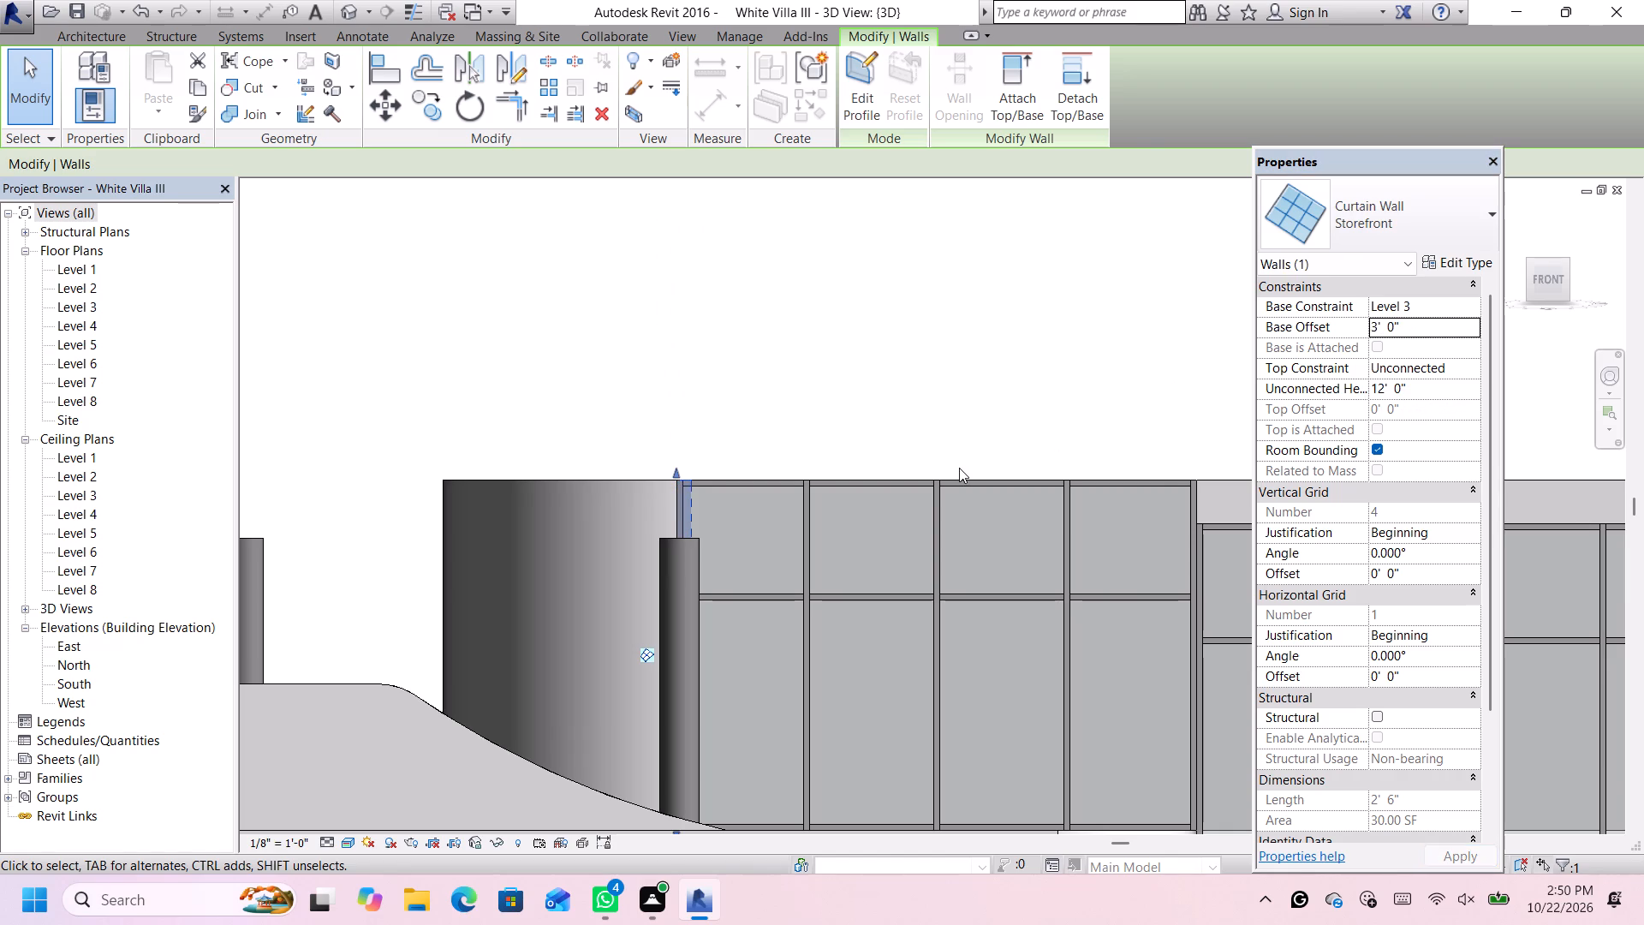
Shorten the rear straight white wall to about 17' 10", ending at the western slab's east edge, and unjoin it from the east-end storefront wall.
scroll(959, 468, "down", 4)
scroll(1101, 363, "down", 8)
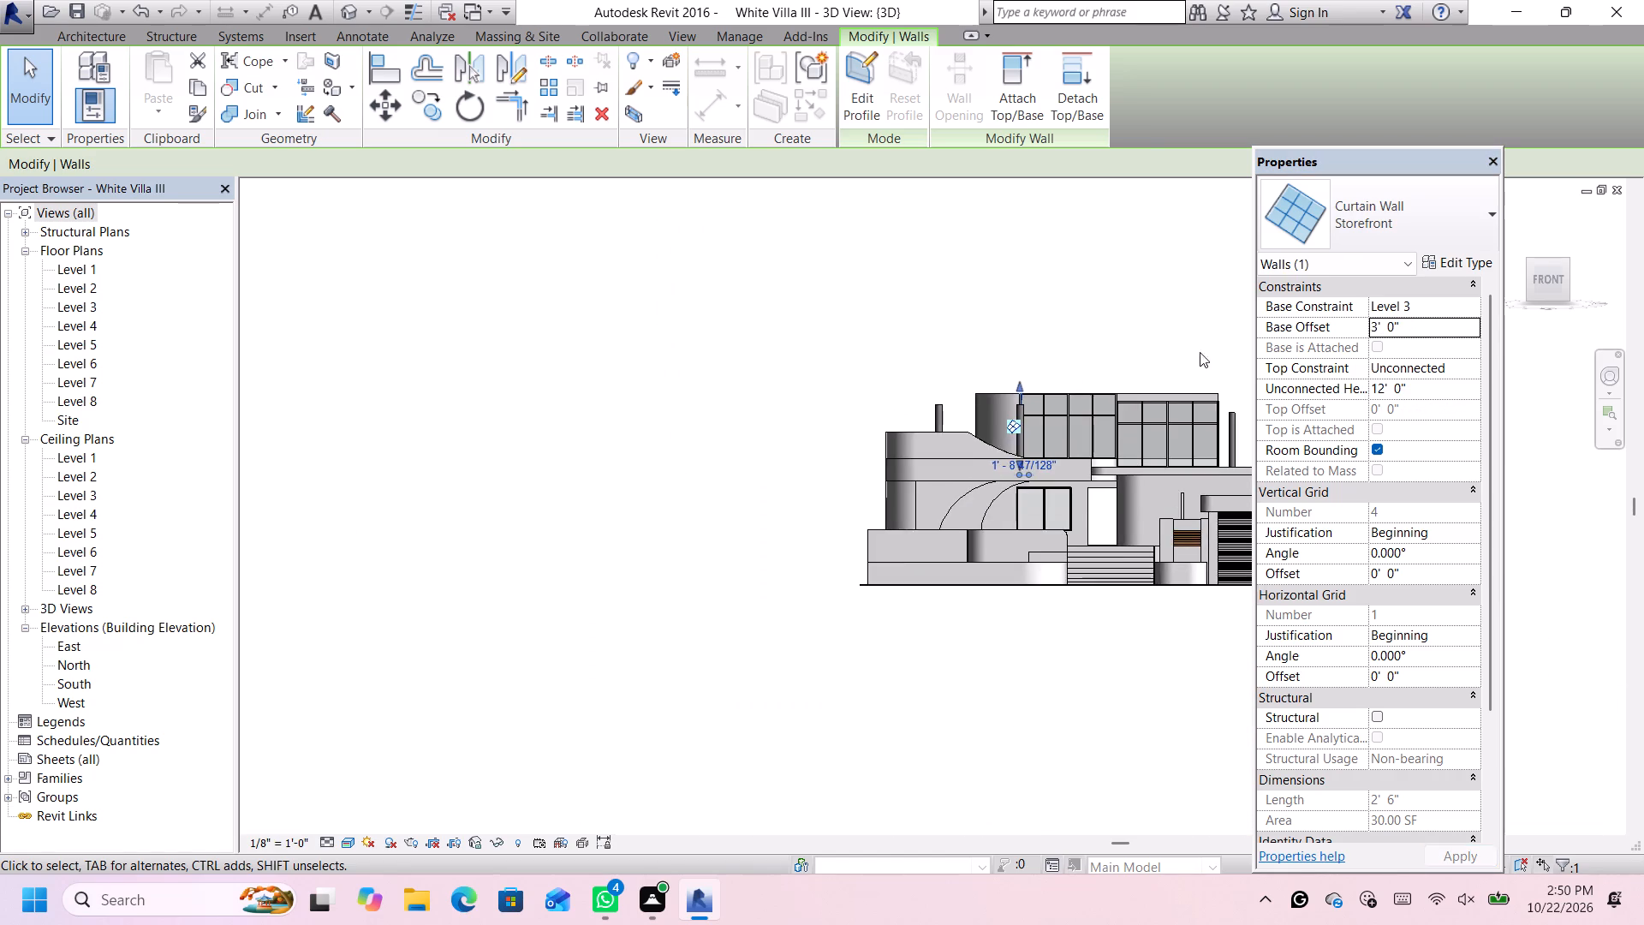
scroll(1204, 353, "up", 6)
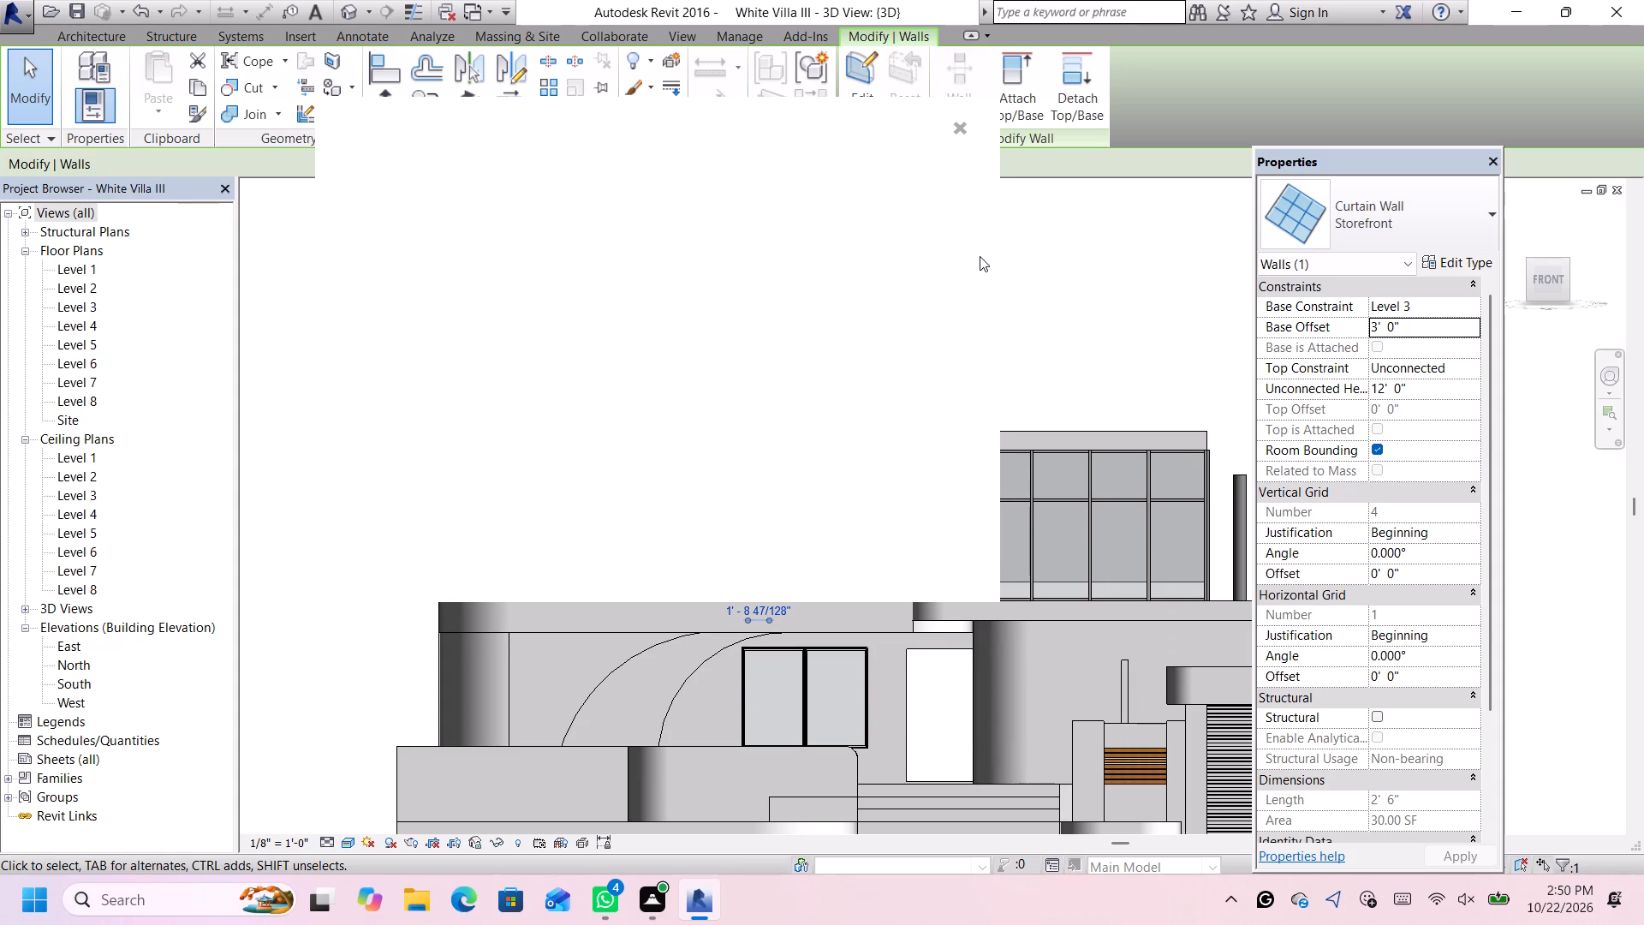
left_click(961, 128)
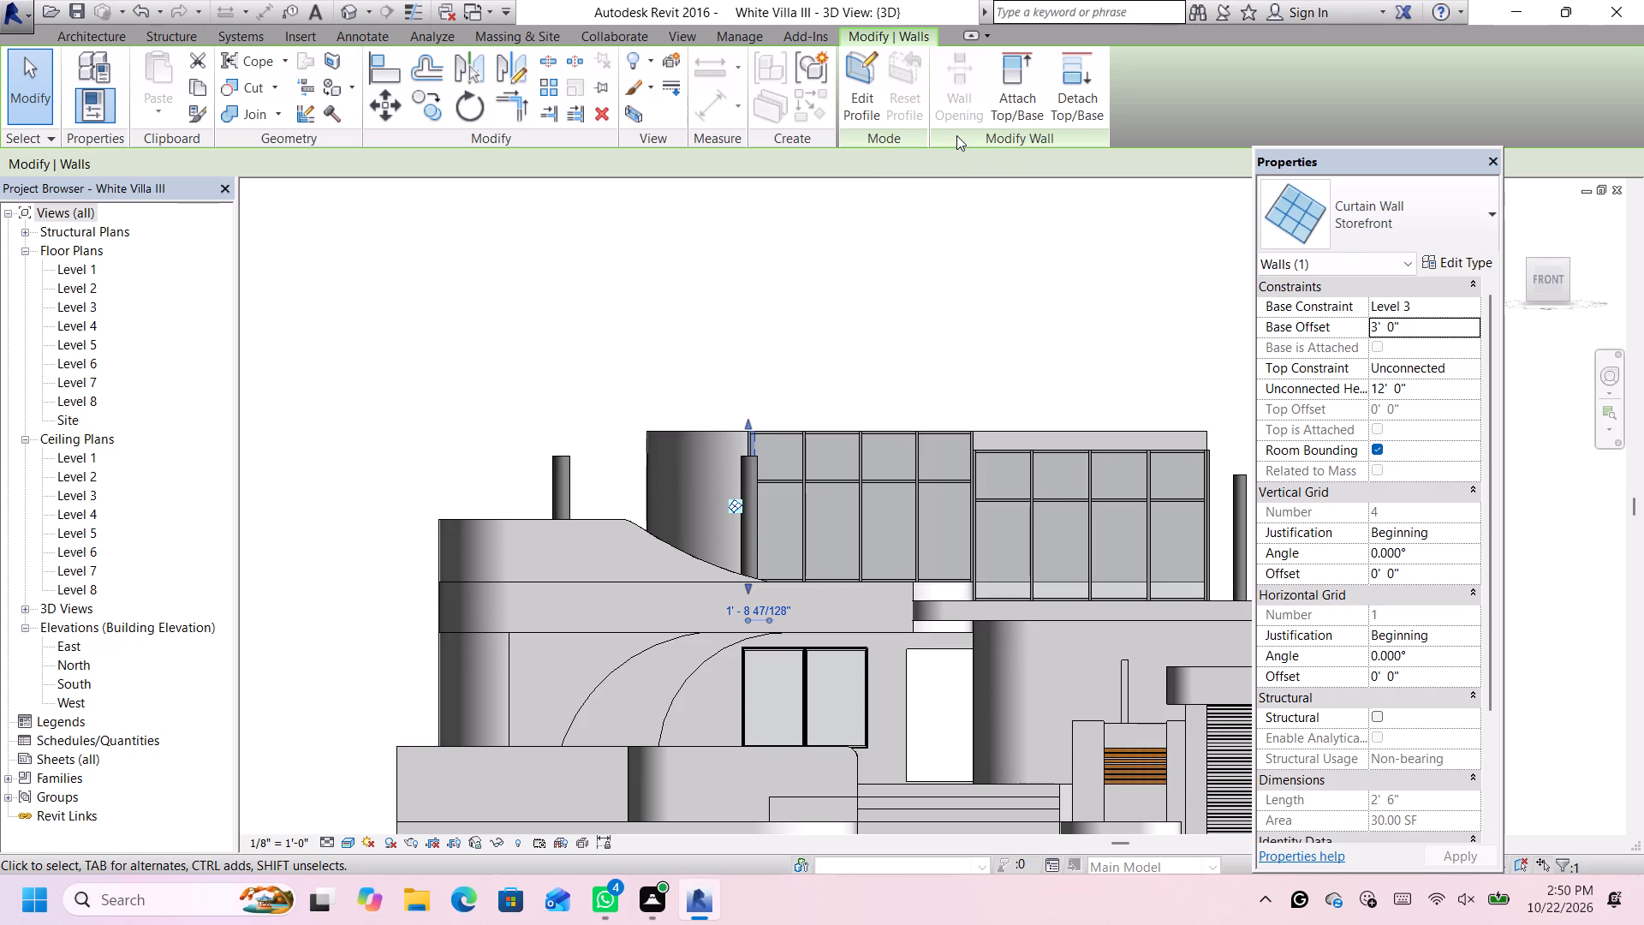
scroll(1133, 397, "up", 1)
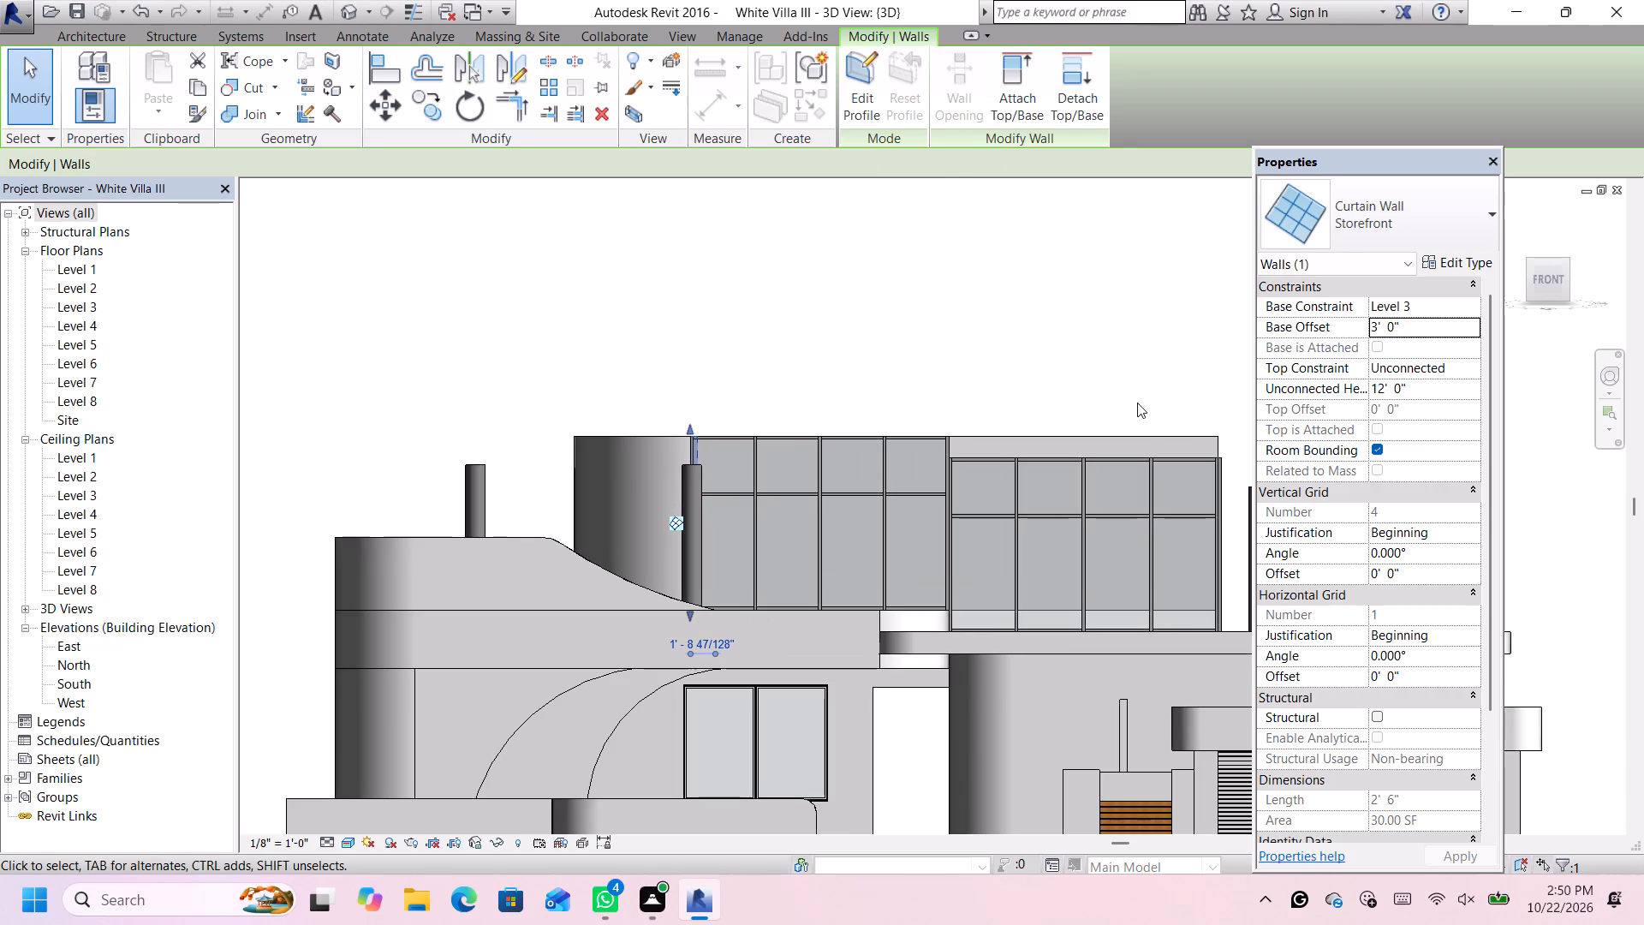
left_click(1153, 433)
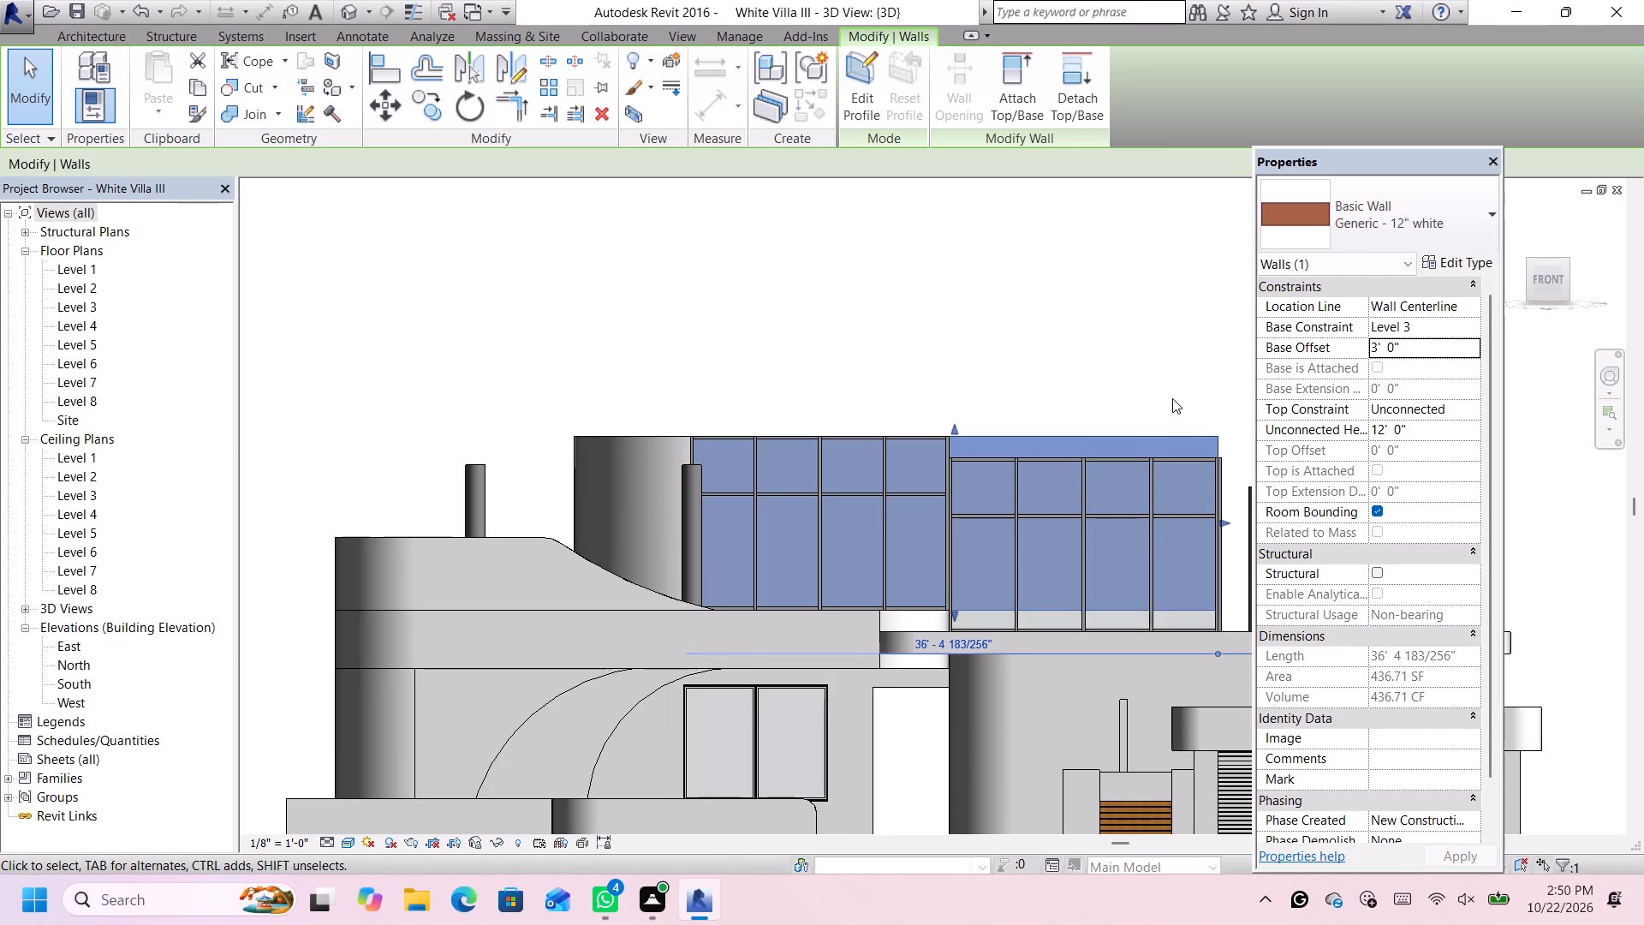
left_click(1546, 259)
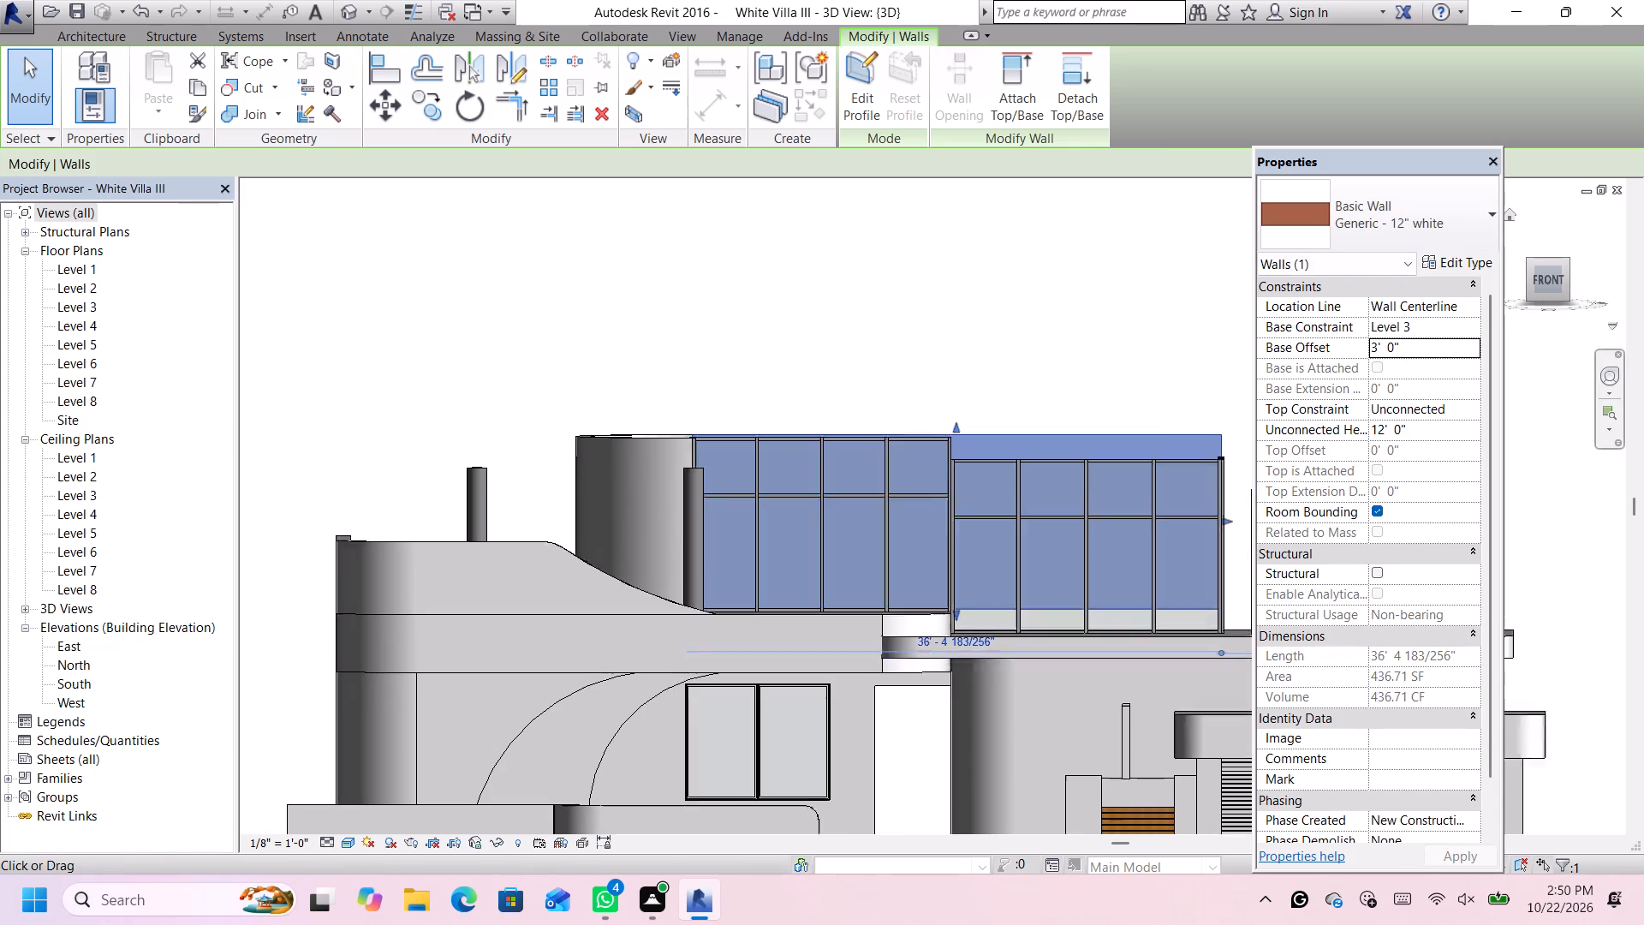
scroll(967, 474, "down", 3)
scroll(1125, 509, "up", 3)
scroll(1128, 509, "down", 1)
scroll(1141, 506, "up", 1)
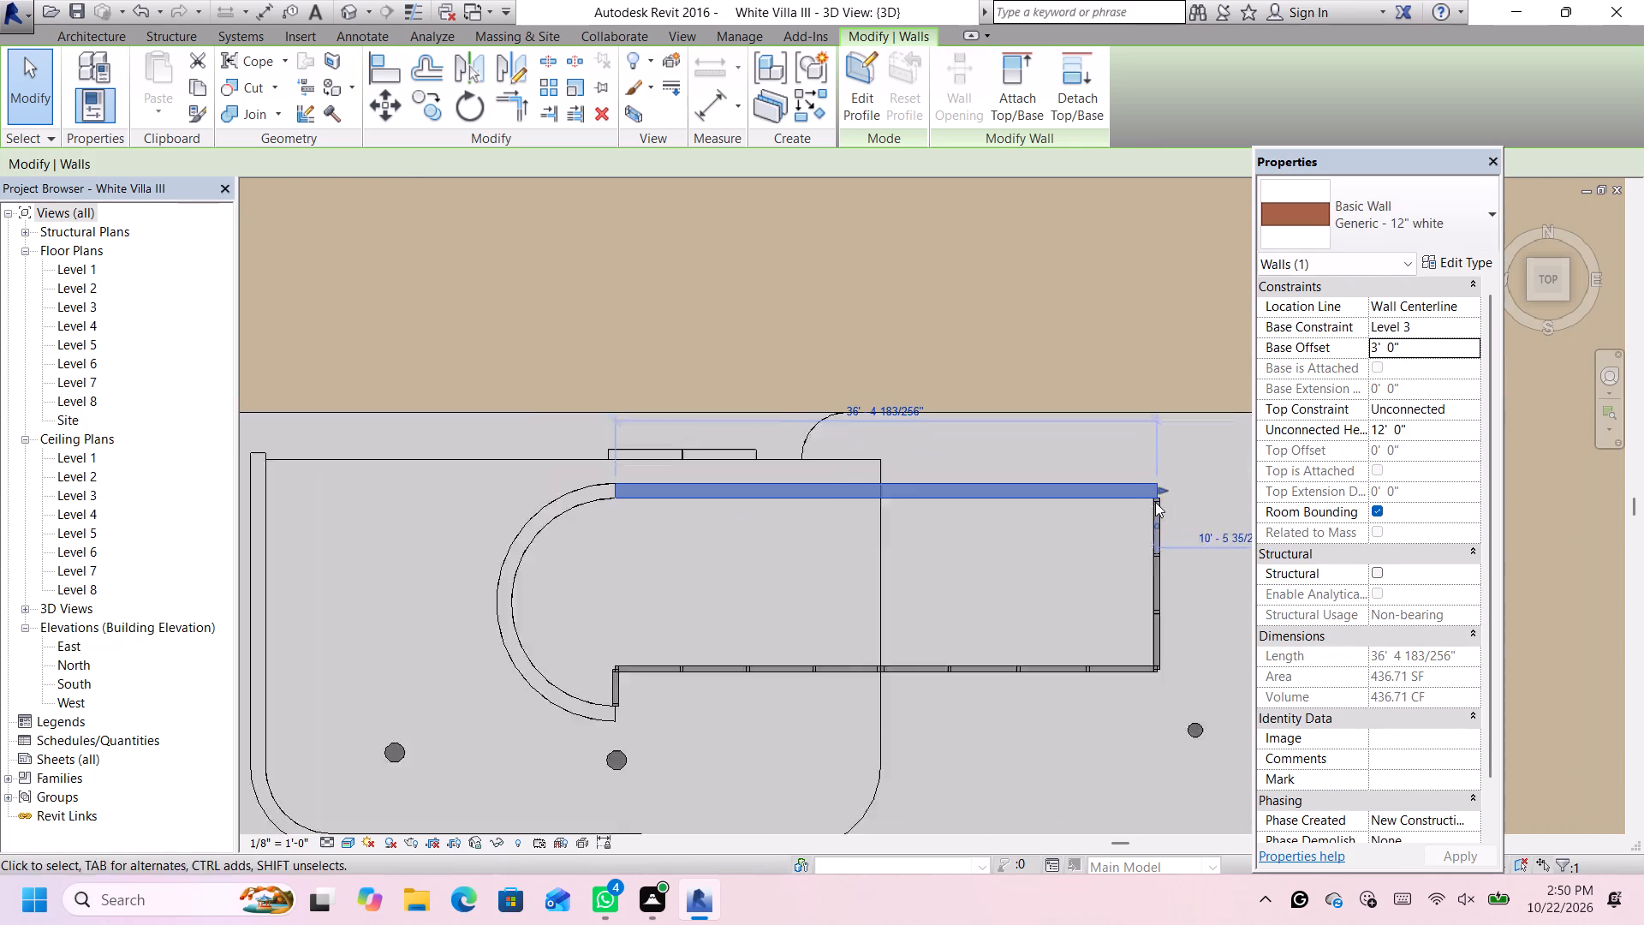
left_click_drag(1166, 485, 861, 488)
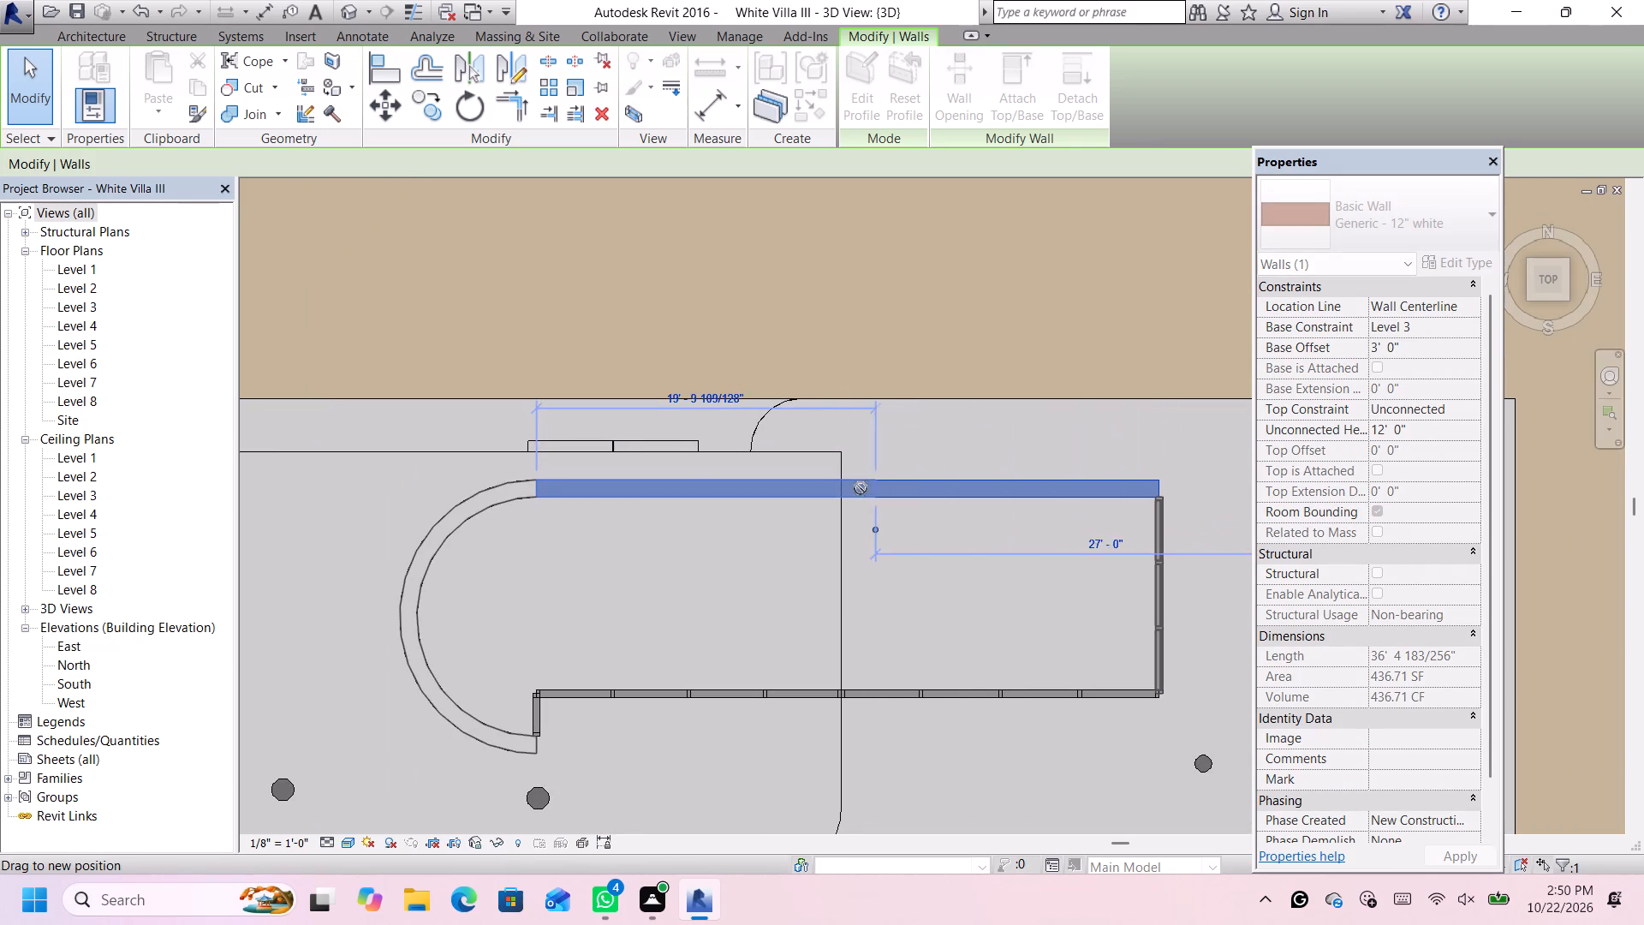
left_click_drag(861, 488, 843, 490)
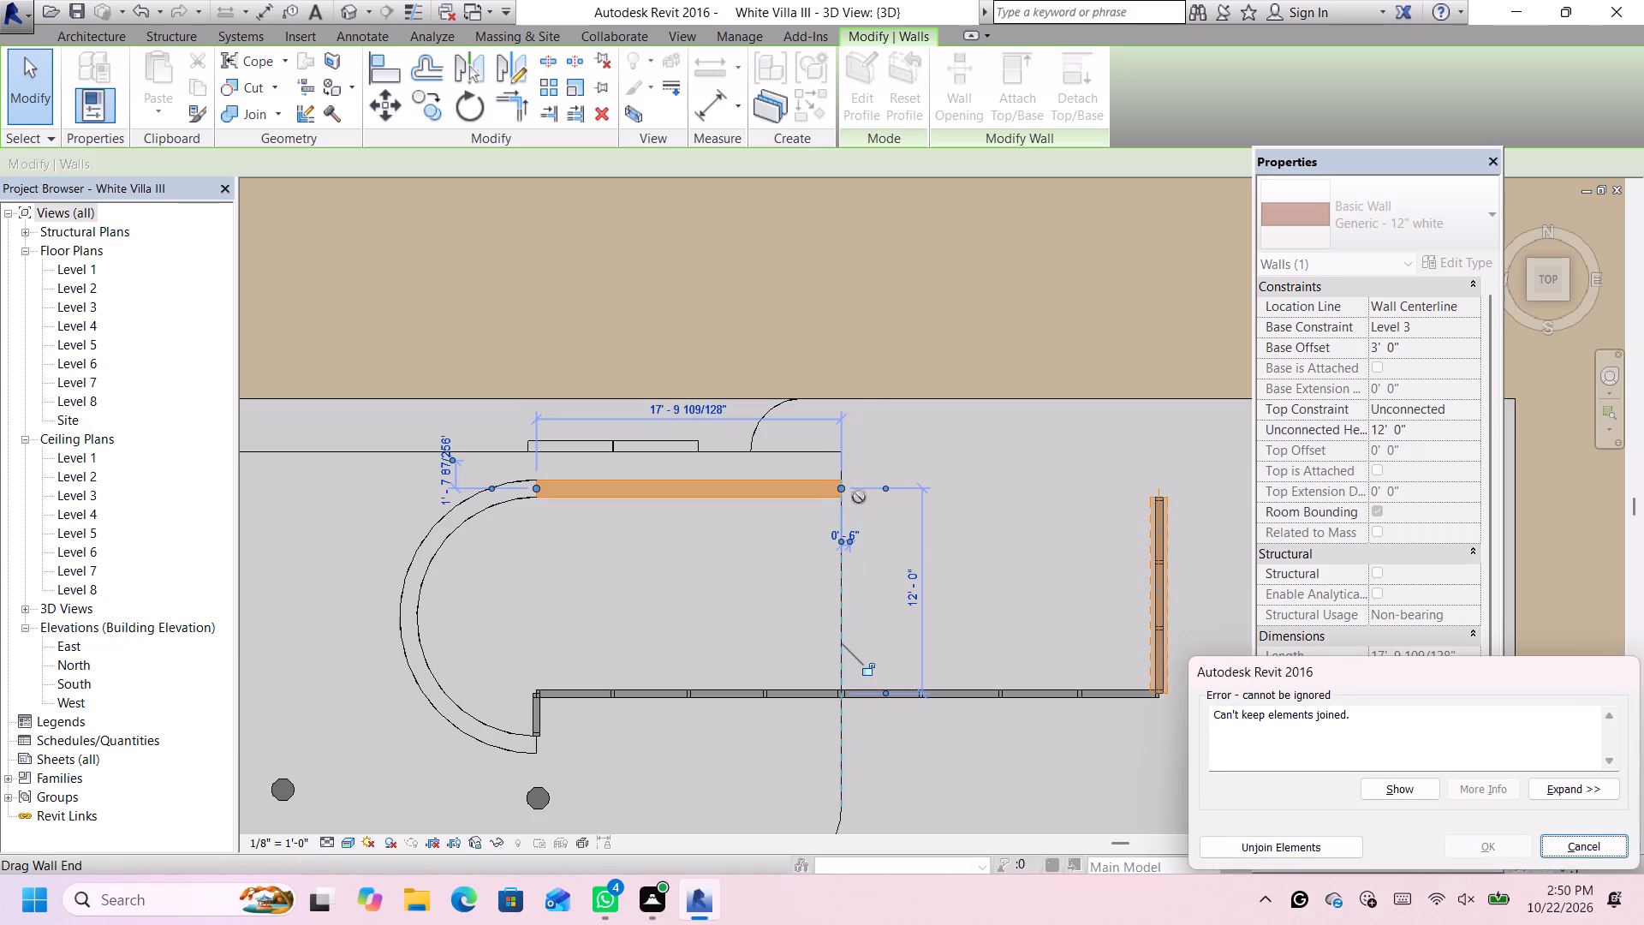
scroll(873, 501, "up", 1)
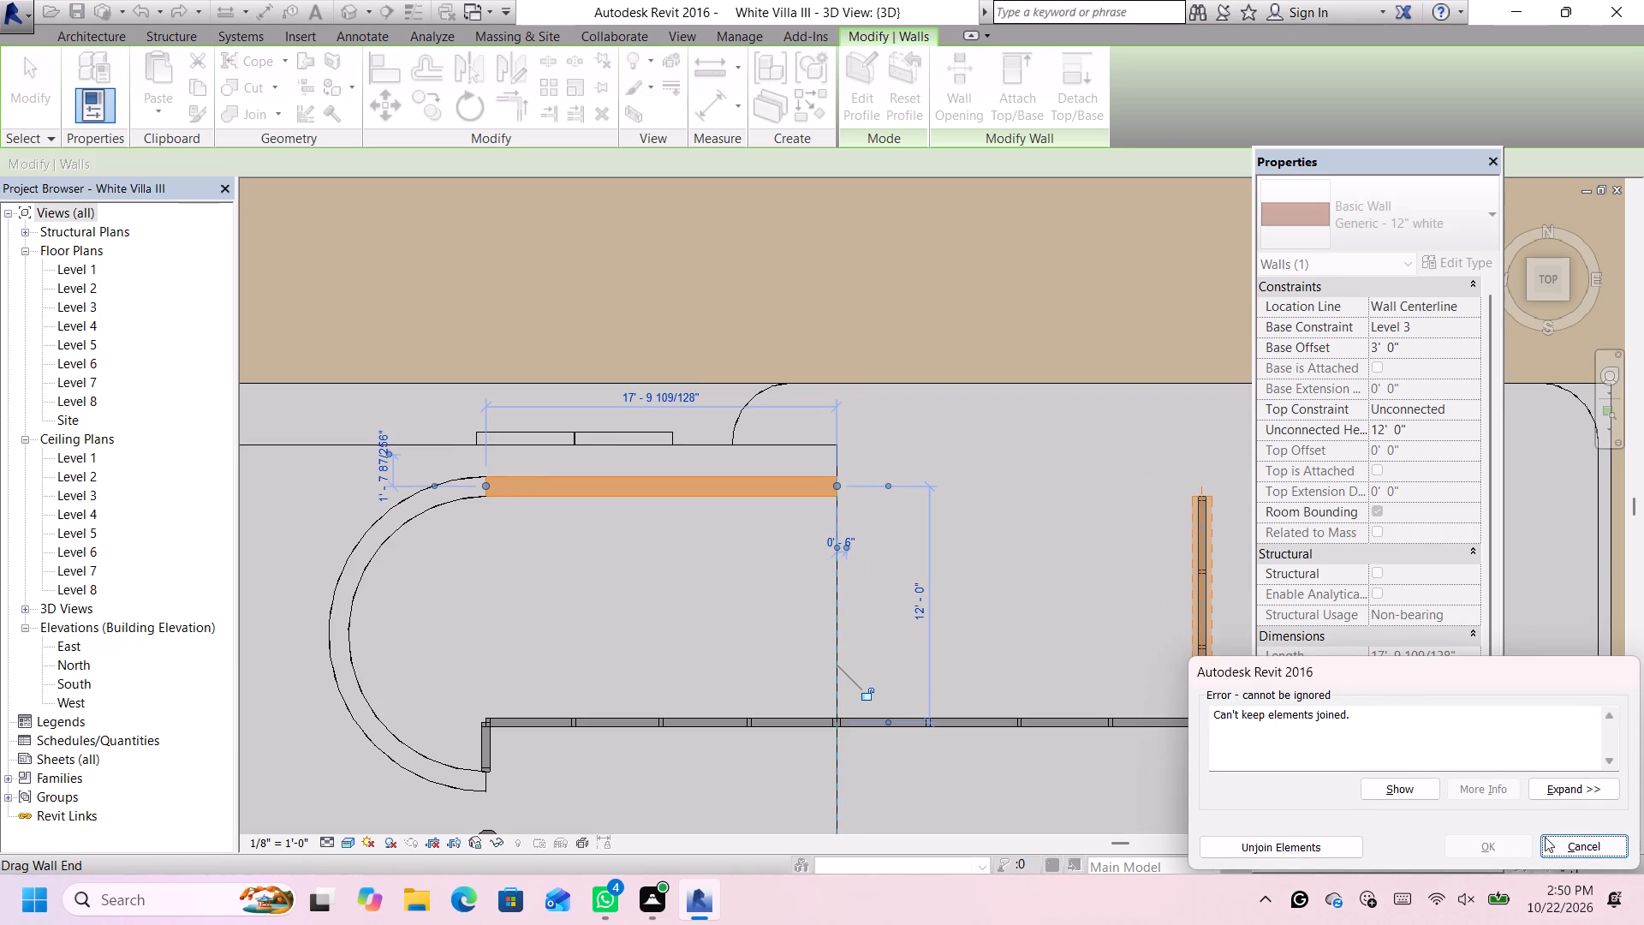
left_click(1337, 850)
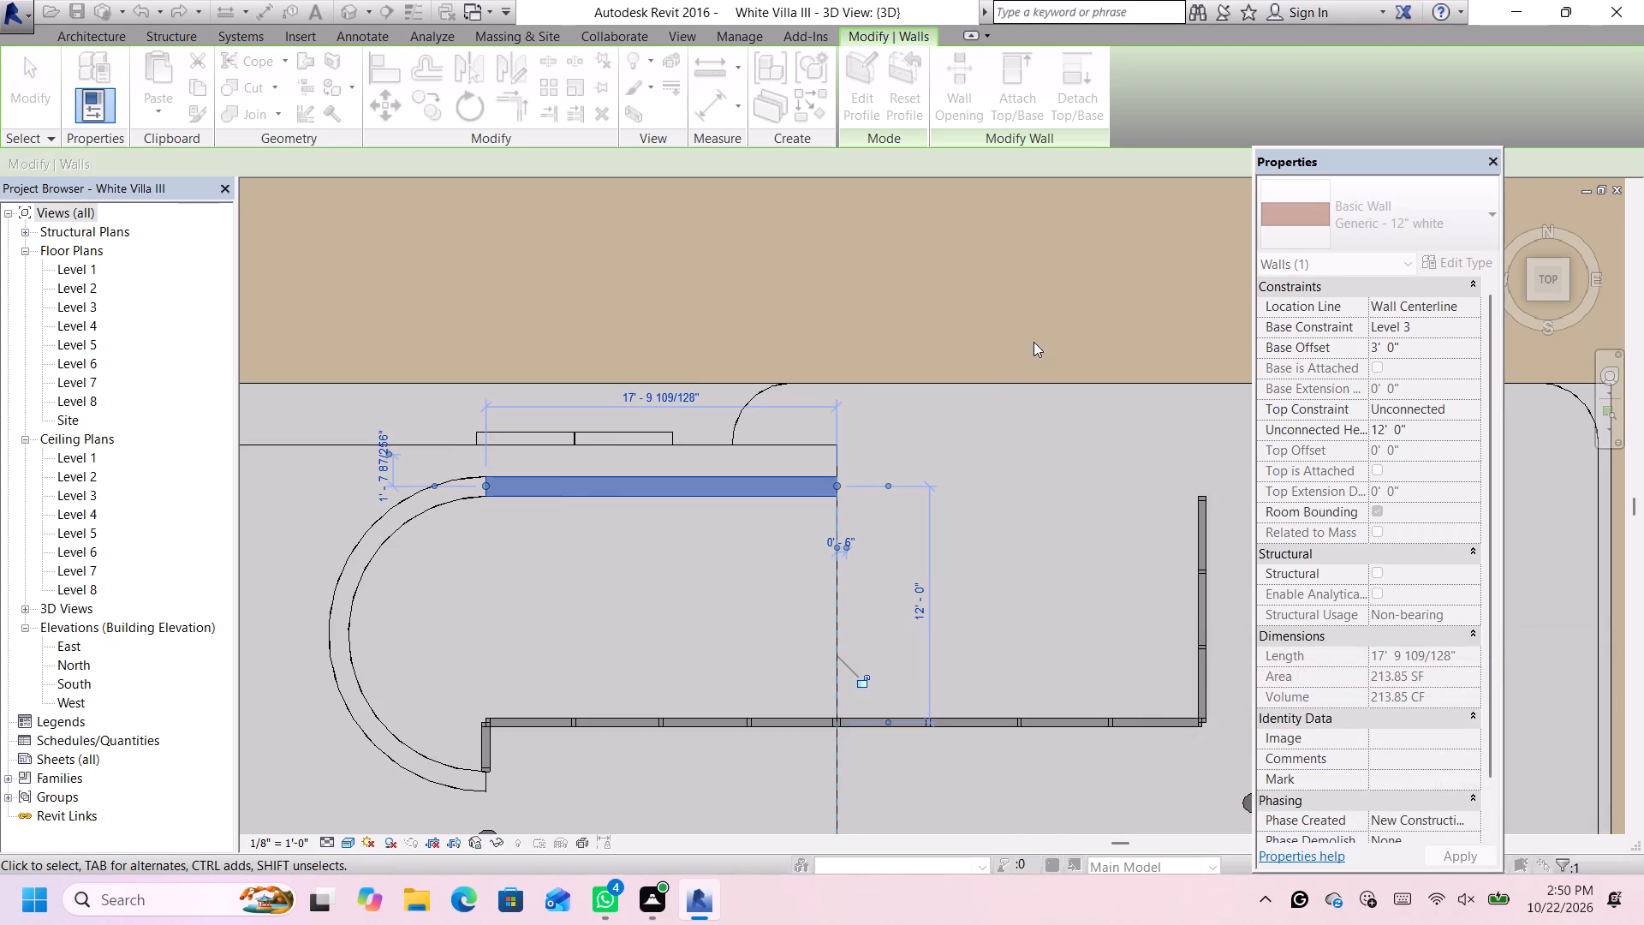
scroll(890, 490, "down", 9)
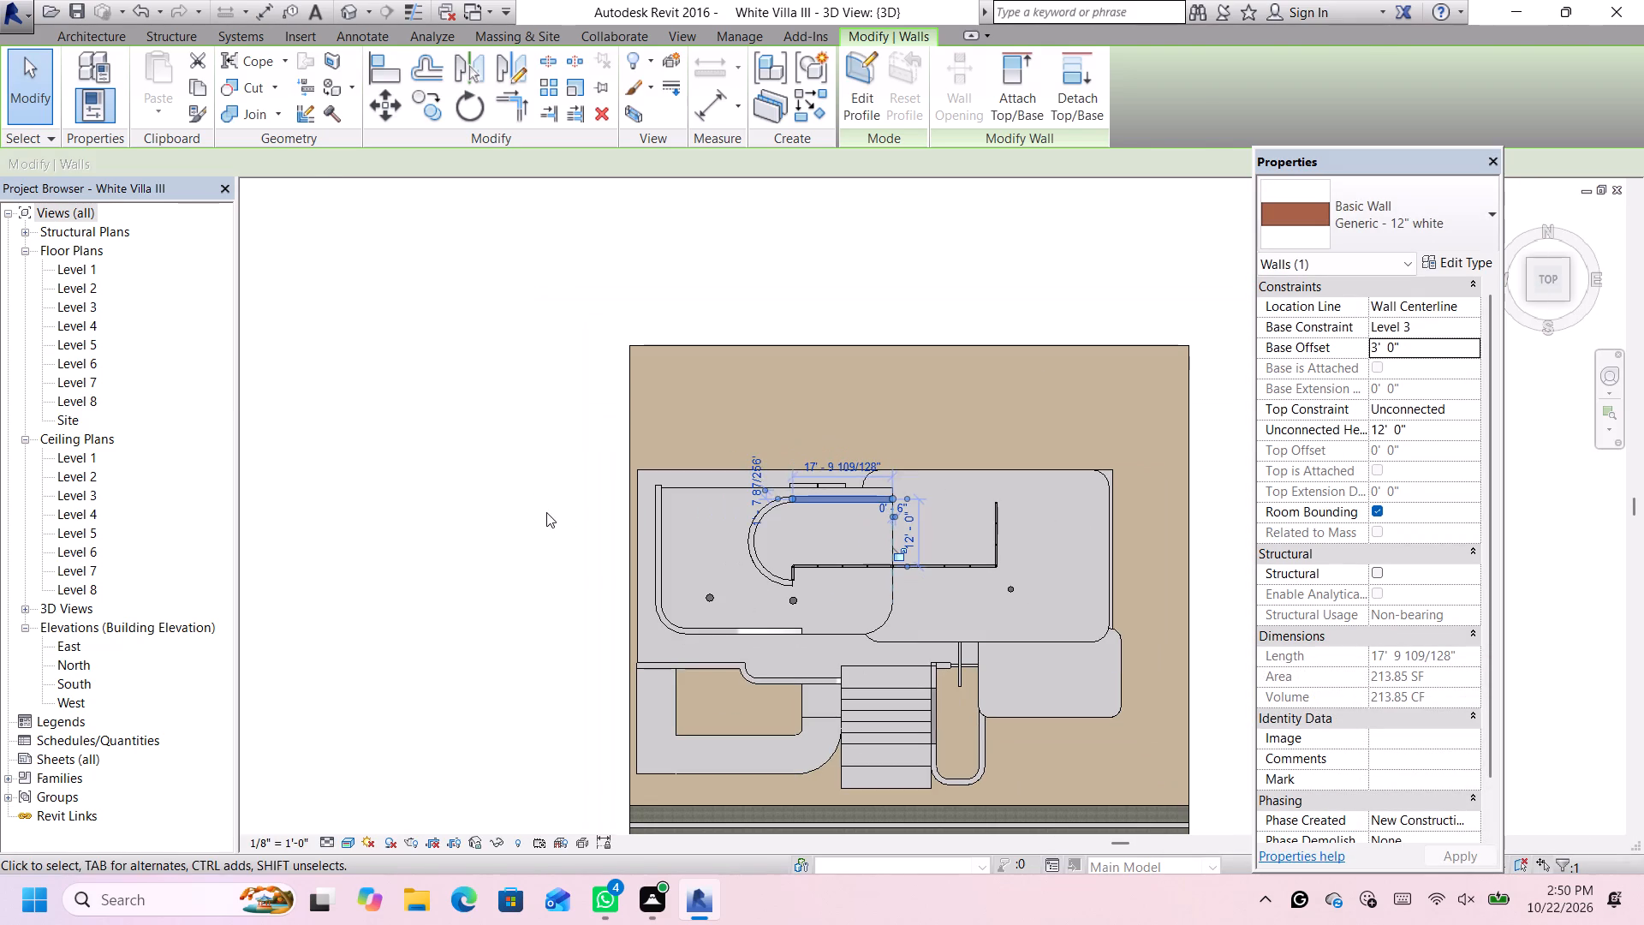
left_click(546, 512)
Draw a Generic - 12" white wall with 1' 6" Base Offset, about 18' 7" long, from the rear wall's end to the east storefront wall.
scroll(1229, 466, "up", 3)
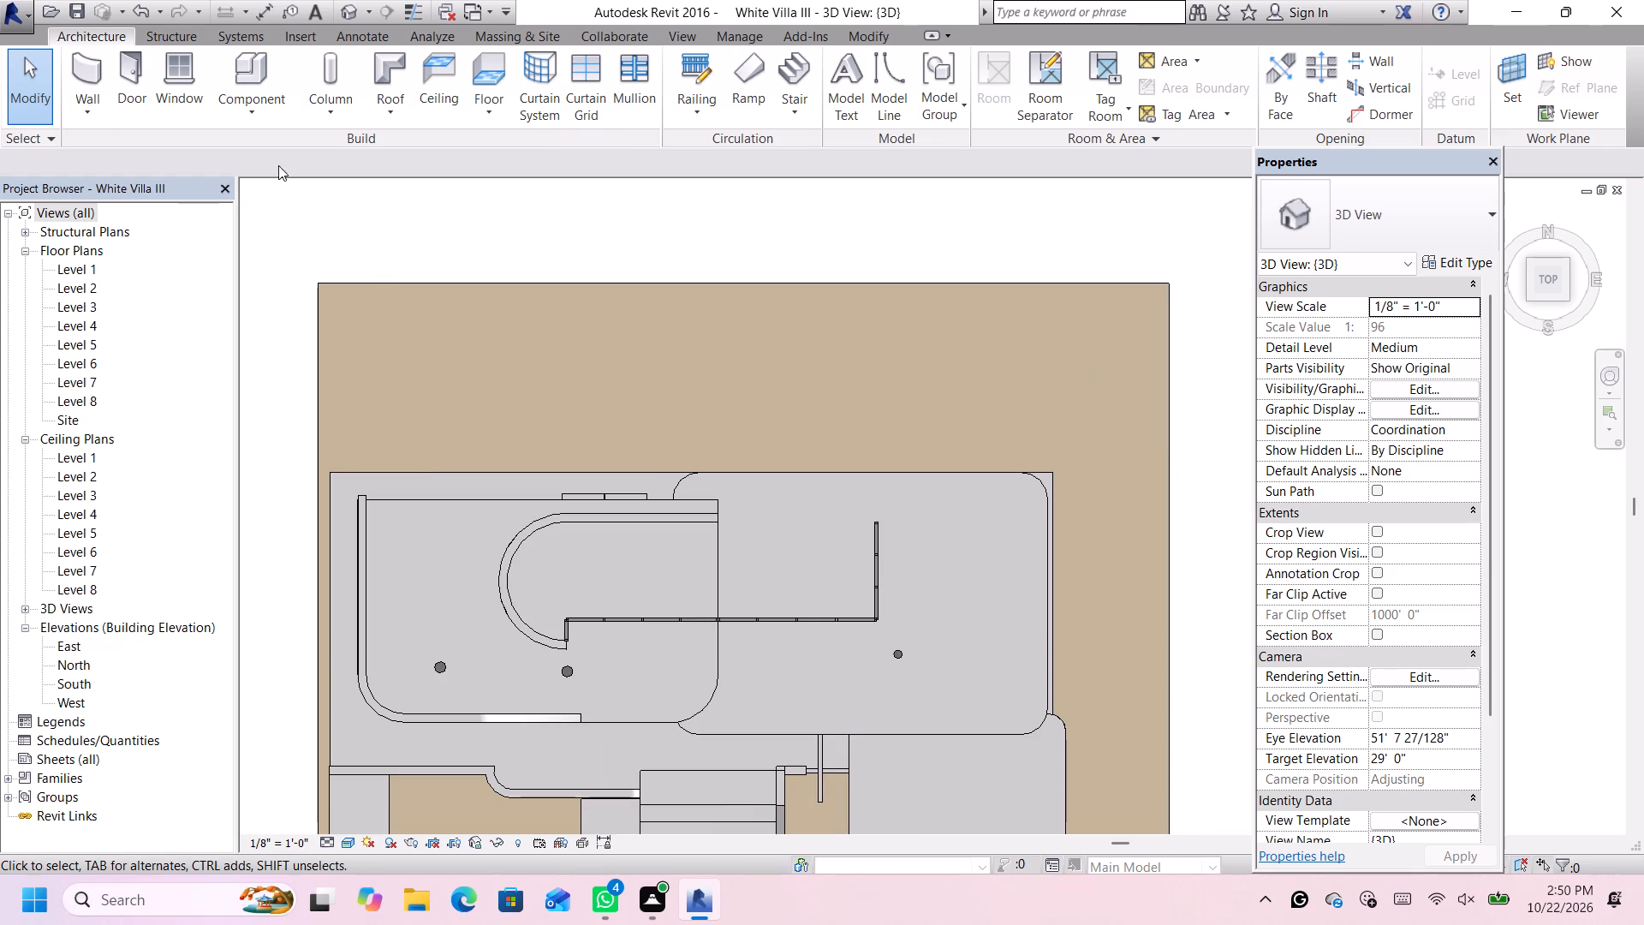
left_click(82, 73)
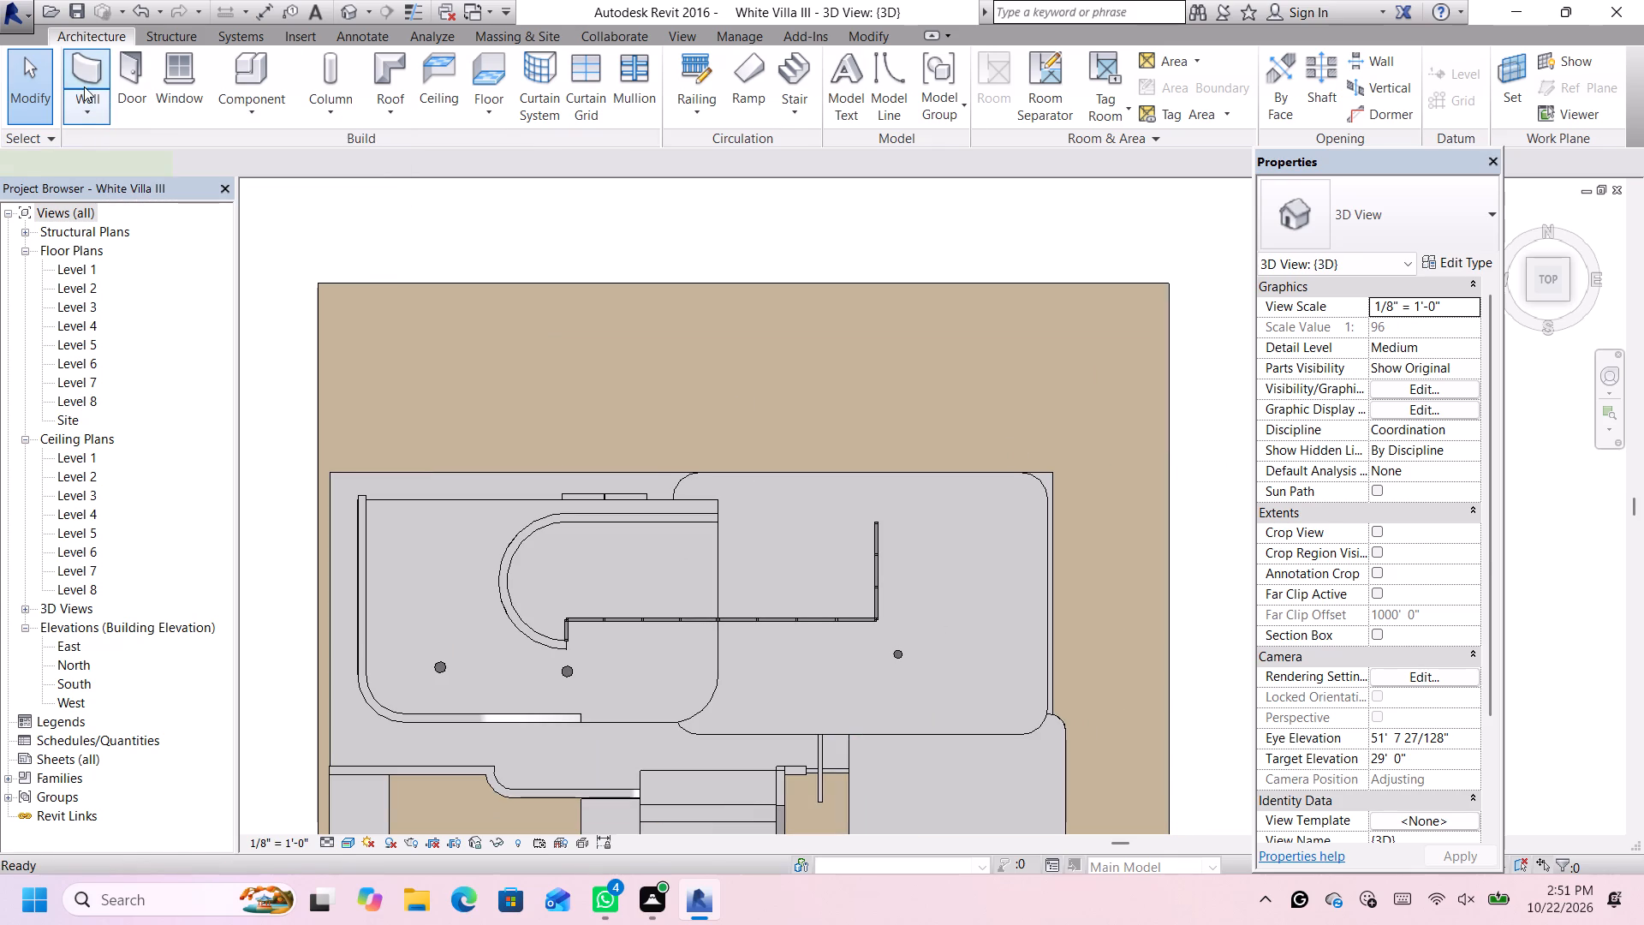
left_click(1317, 206)
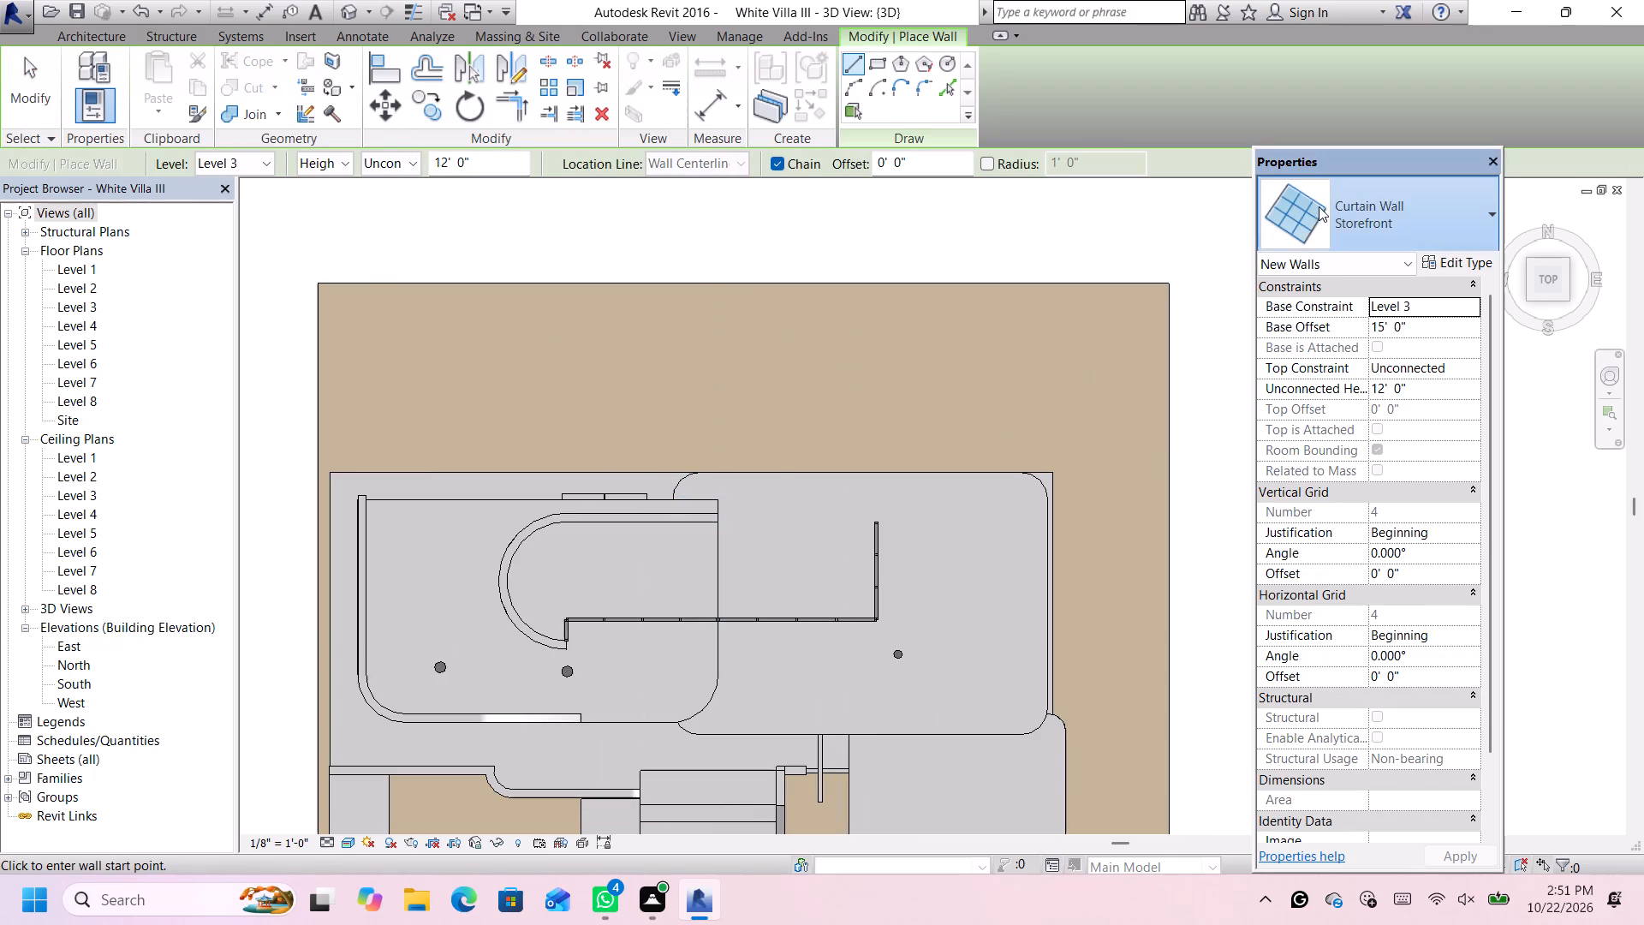
scroll(1321, 261, "up", 1)
scroll(1337, 402, "up", 9)
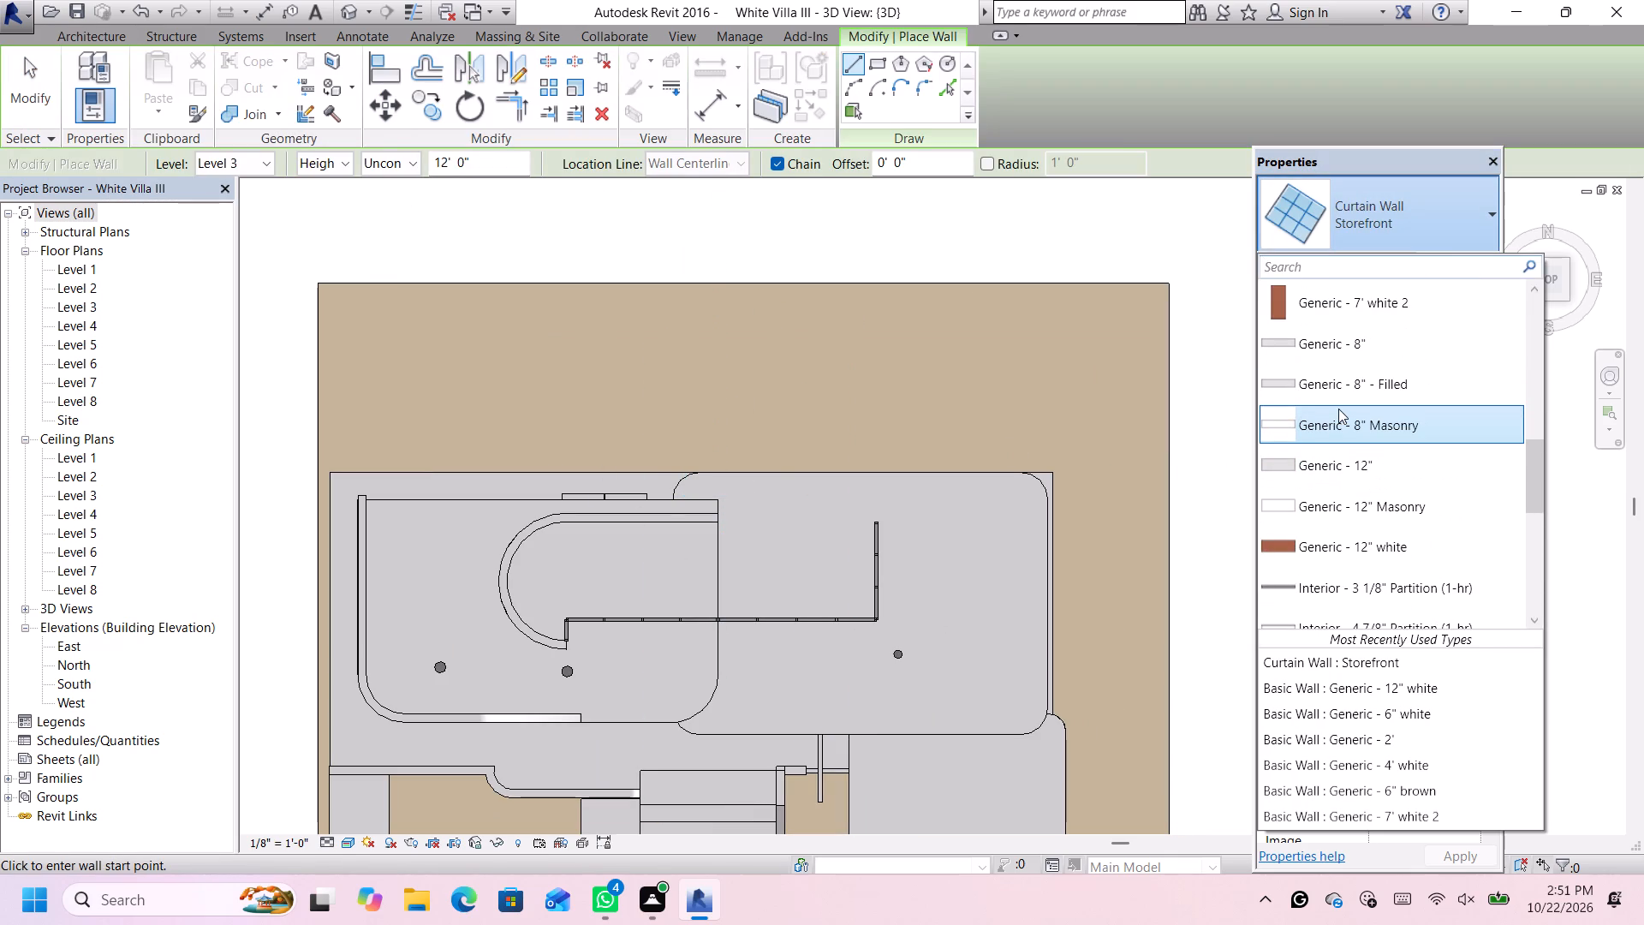
scroll(1338, 407, "up", 1)
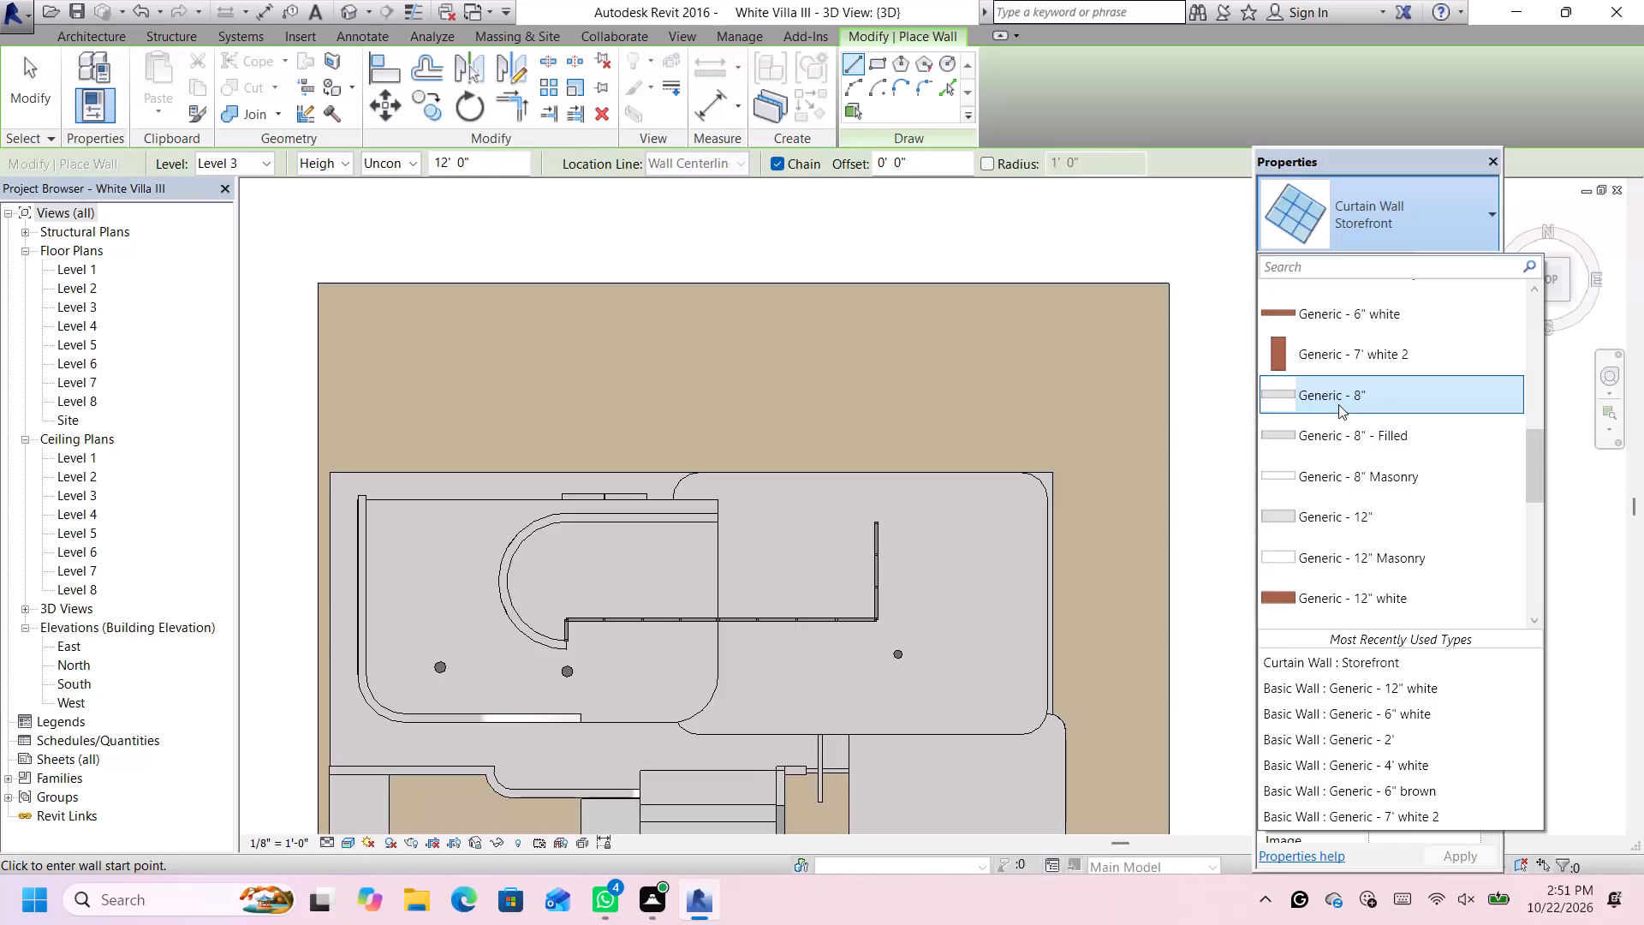
scroll(1338, 403, "down", 2)
scroll(1339, 403, "up", 2)
scroll(1345, 411, "down", 1)
left_click(1343, 556)
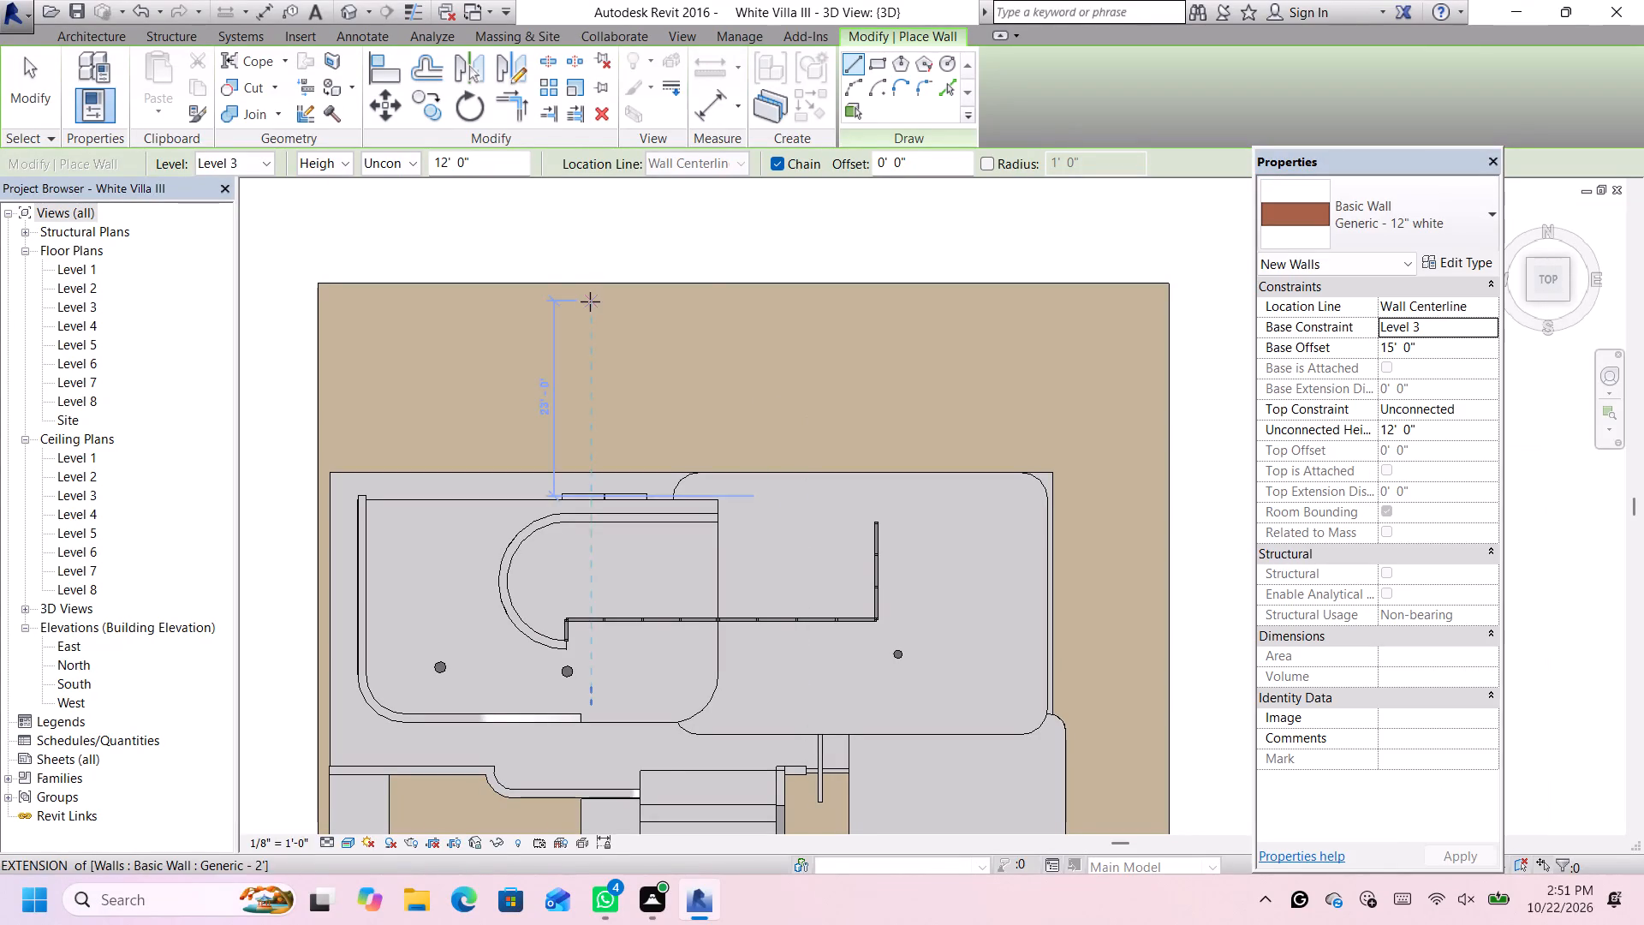
scroll(759, 376, "up", 1)
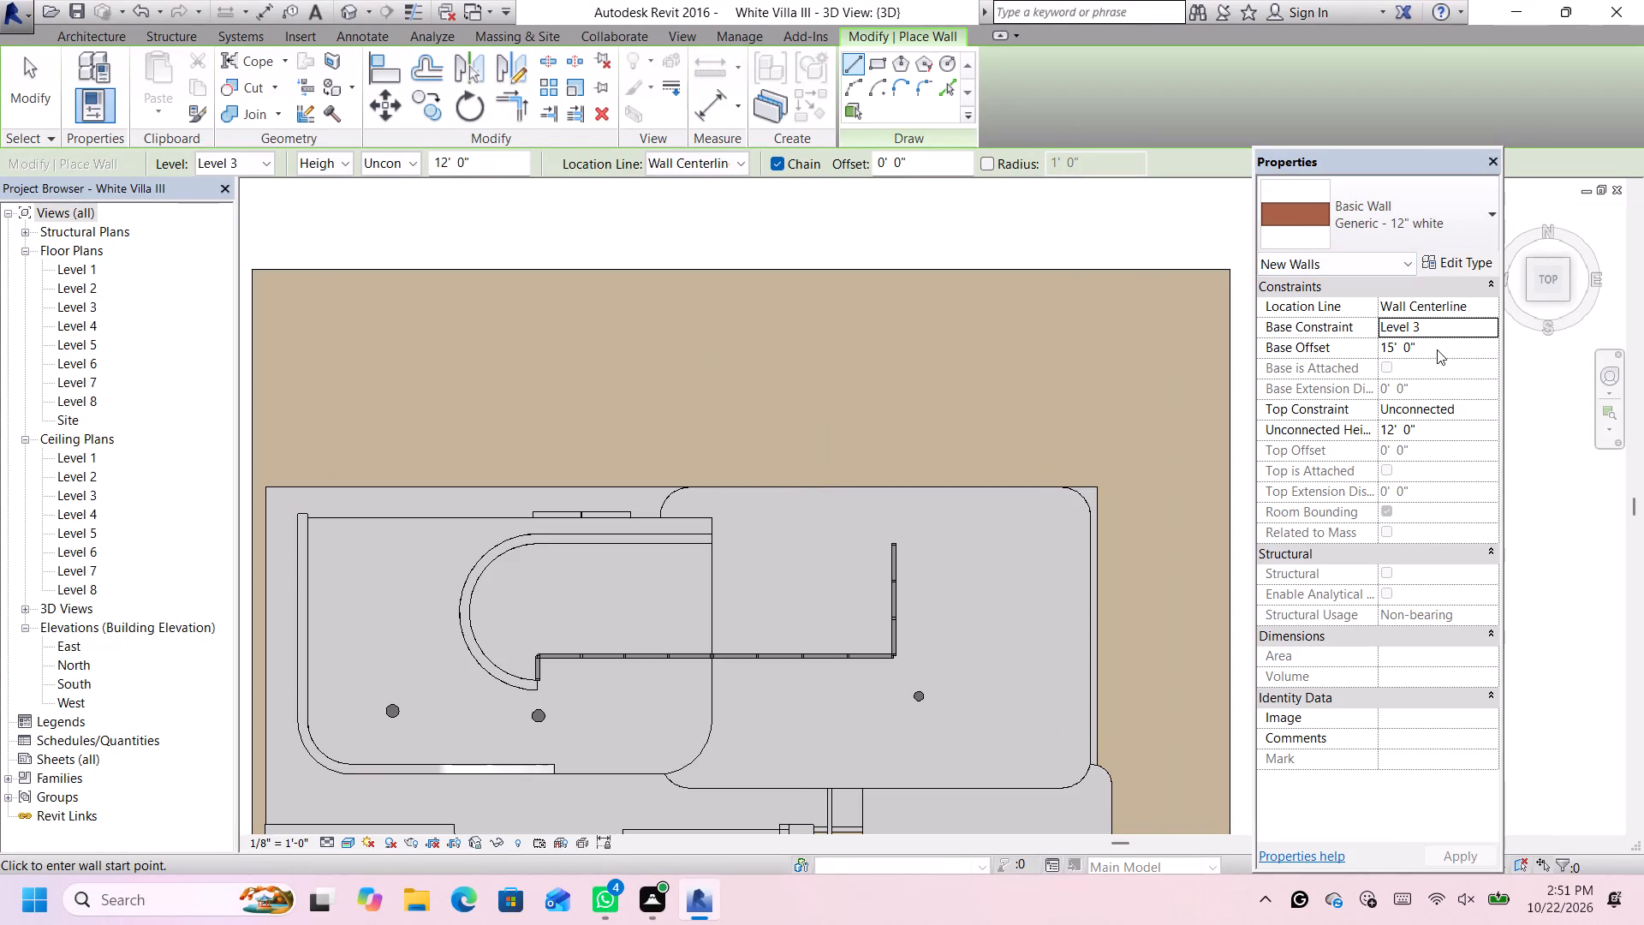
left_click_drag(1437, 349, 1427, 349)
key("BackSpace")
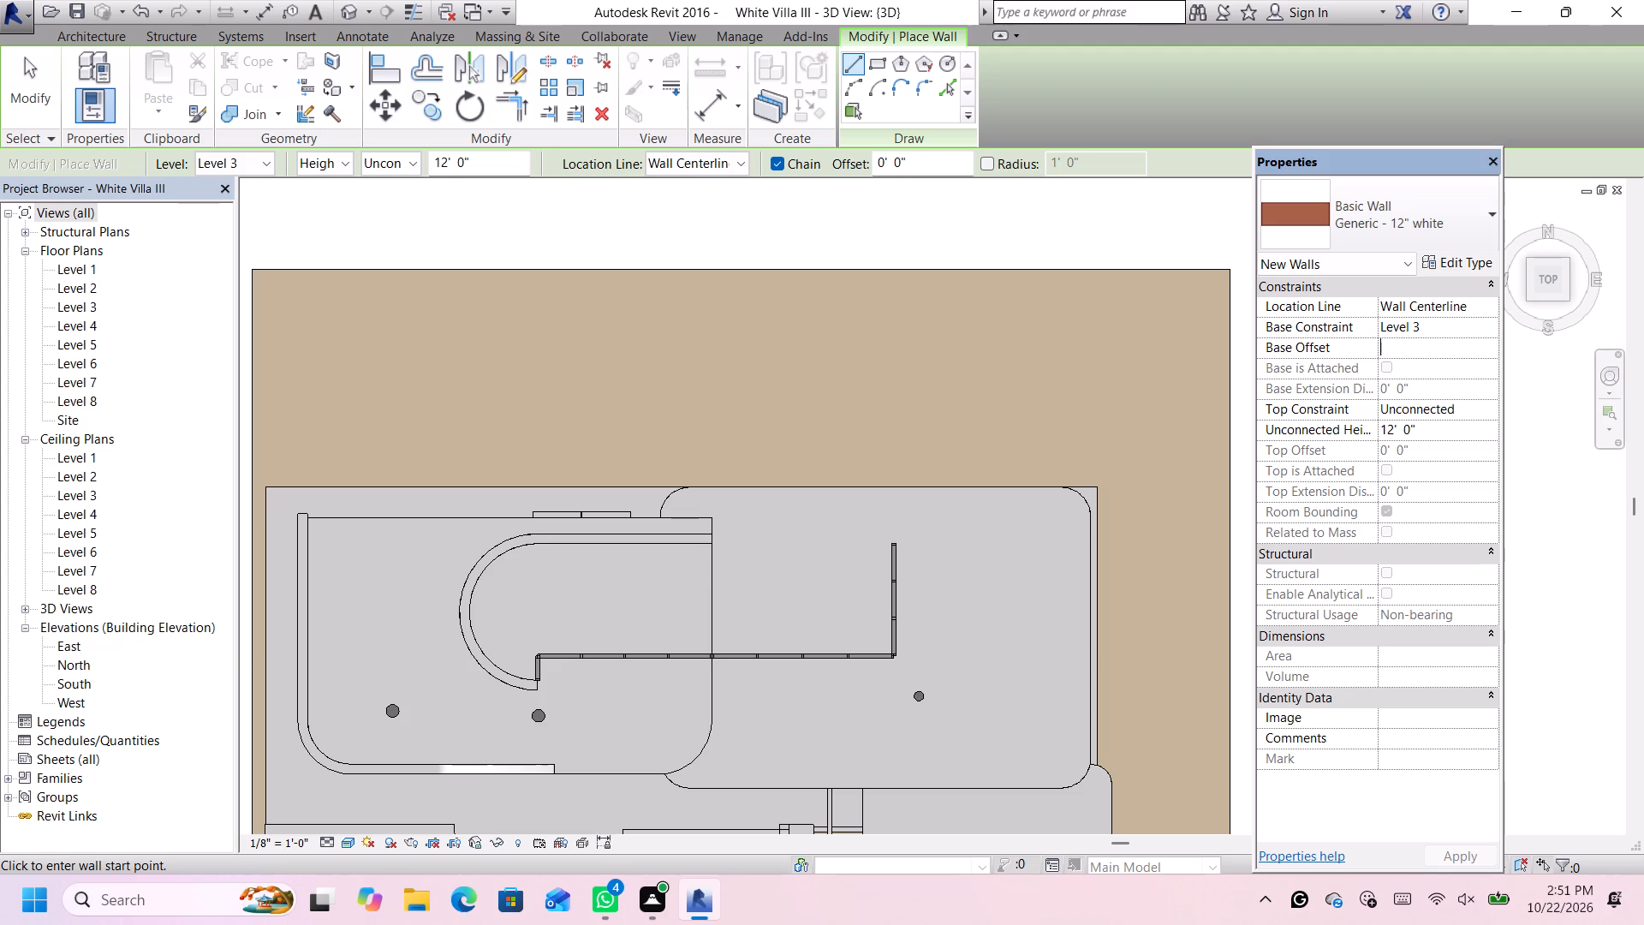
key("1")
key("period")
type("5'")
key("Return")
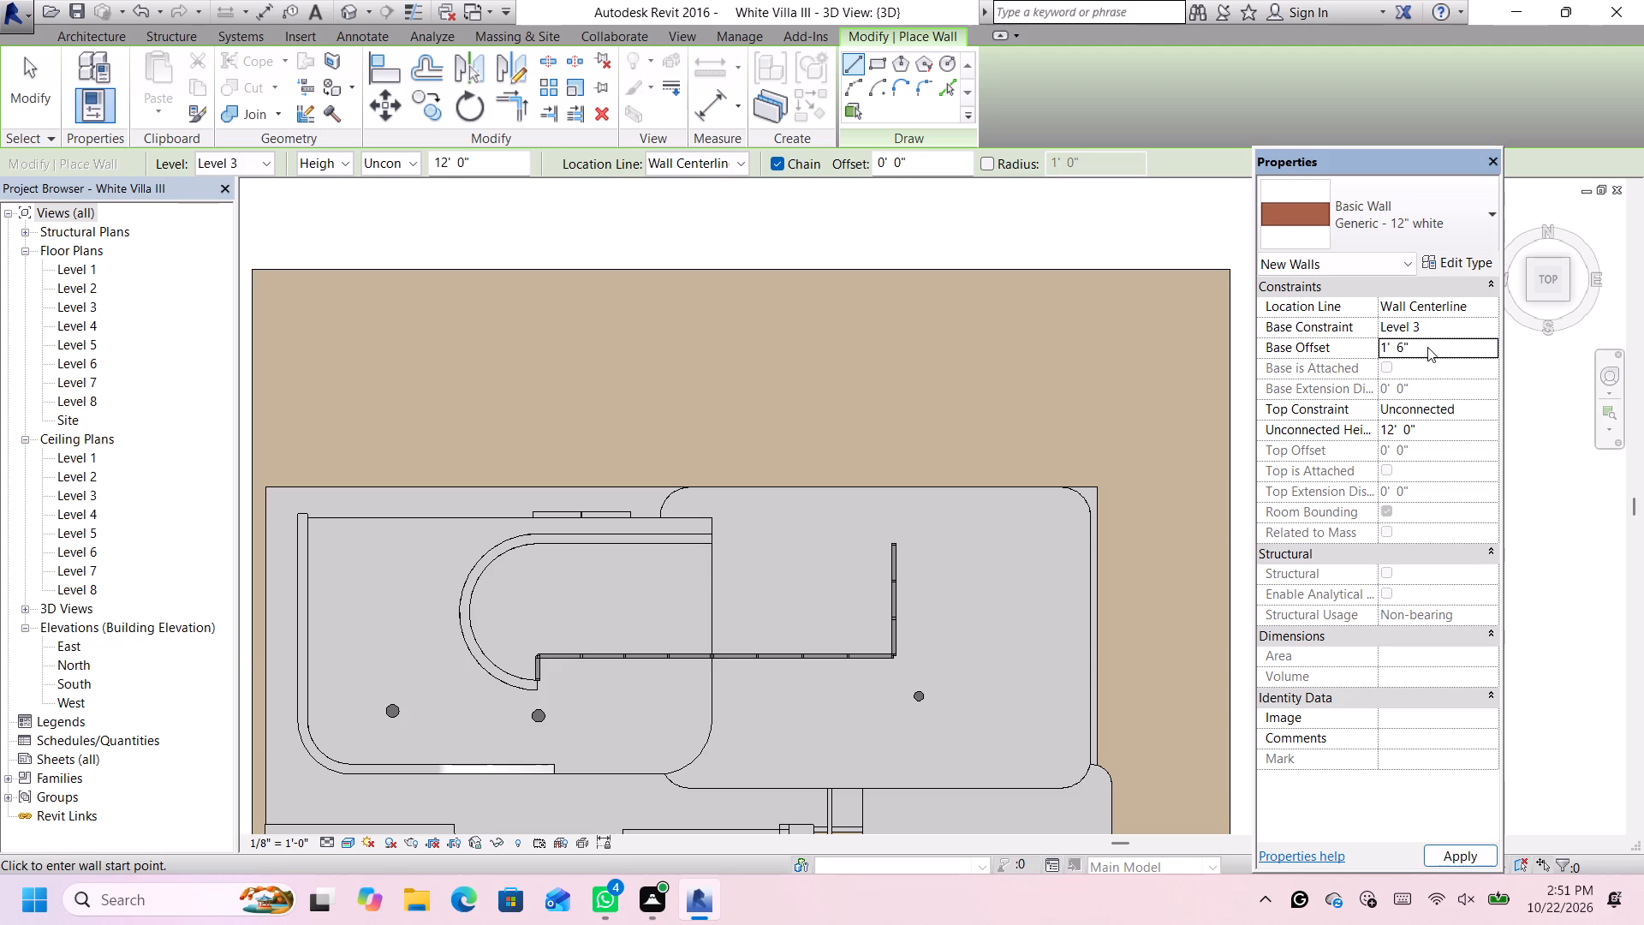
scroll(723, 528, "up", 3)
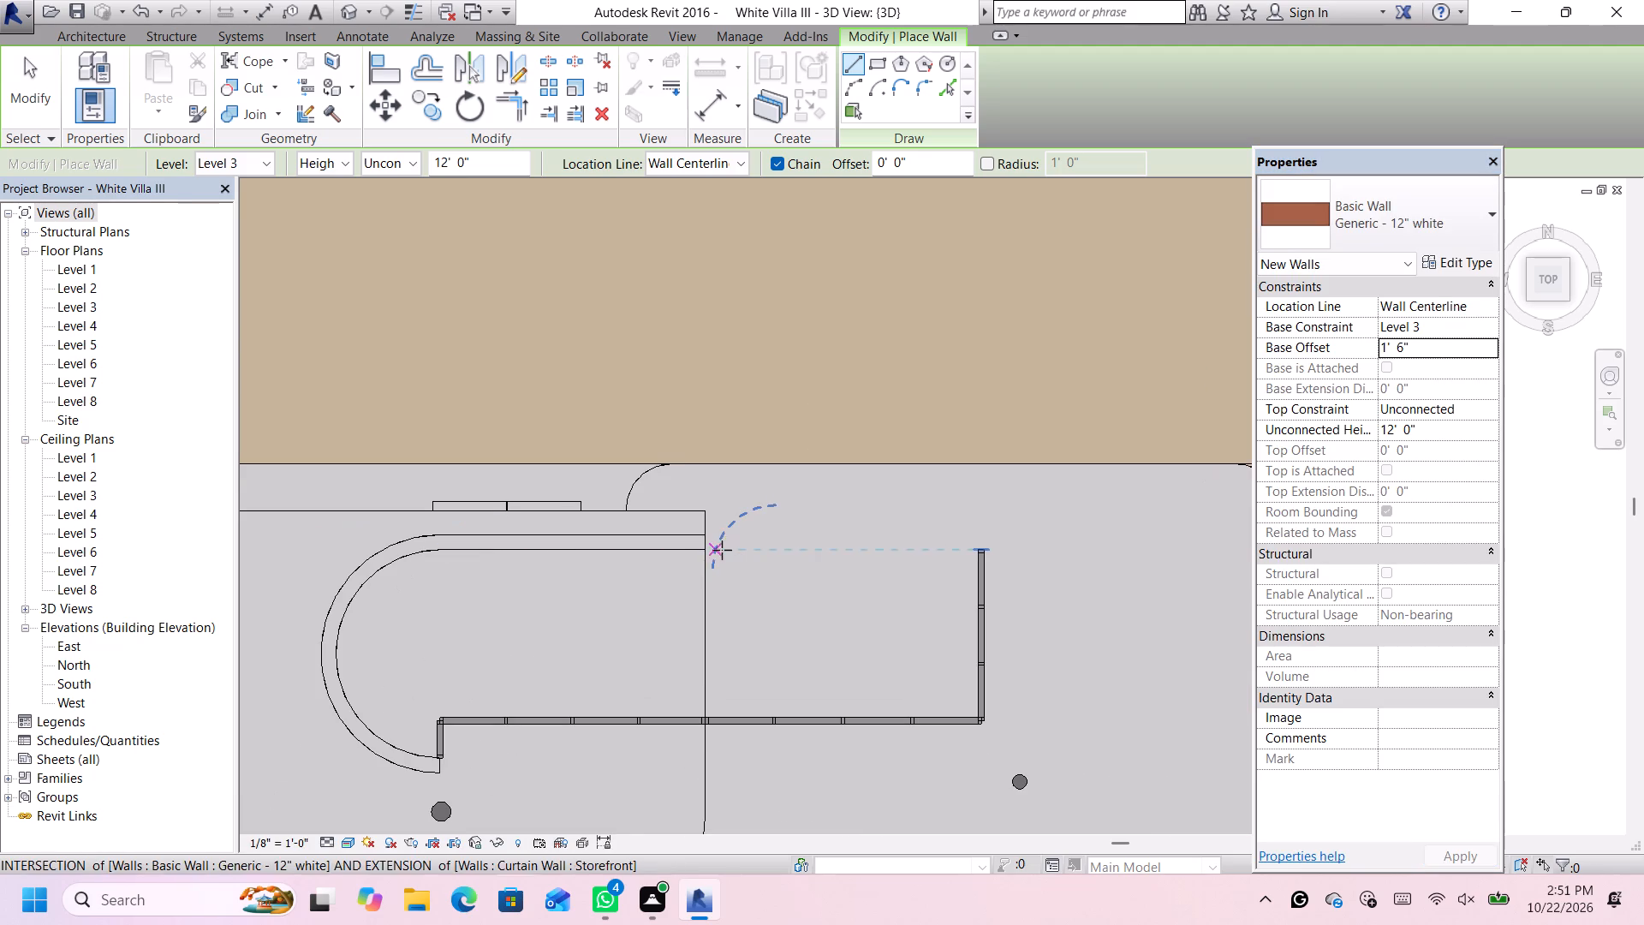
left_click(706, 544)
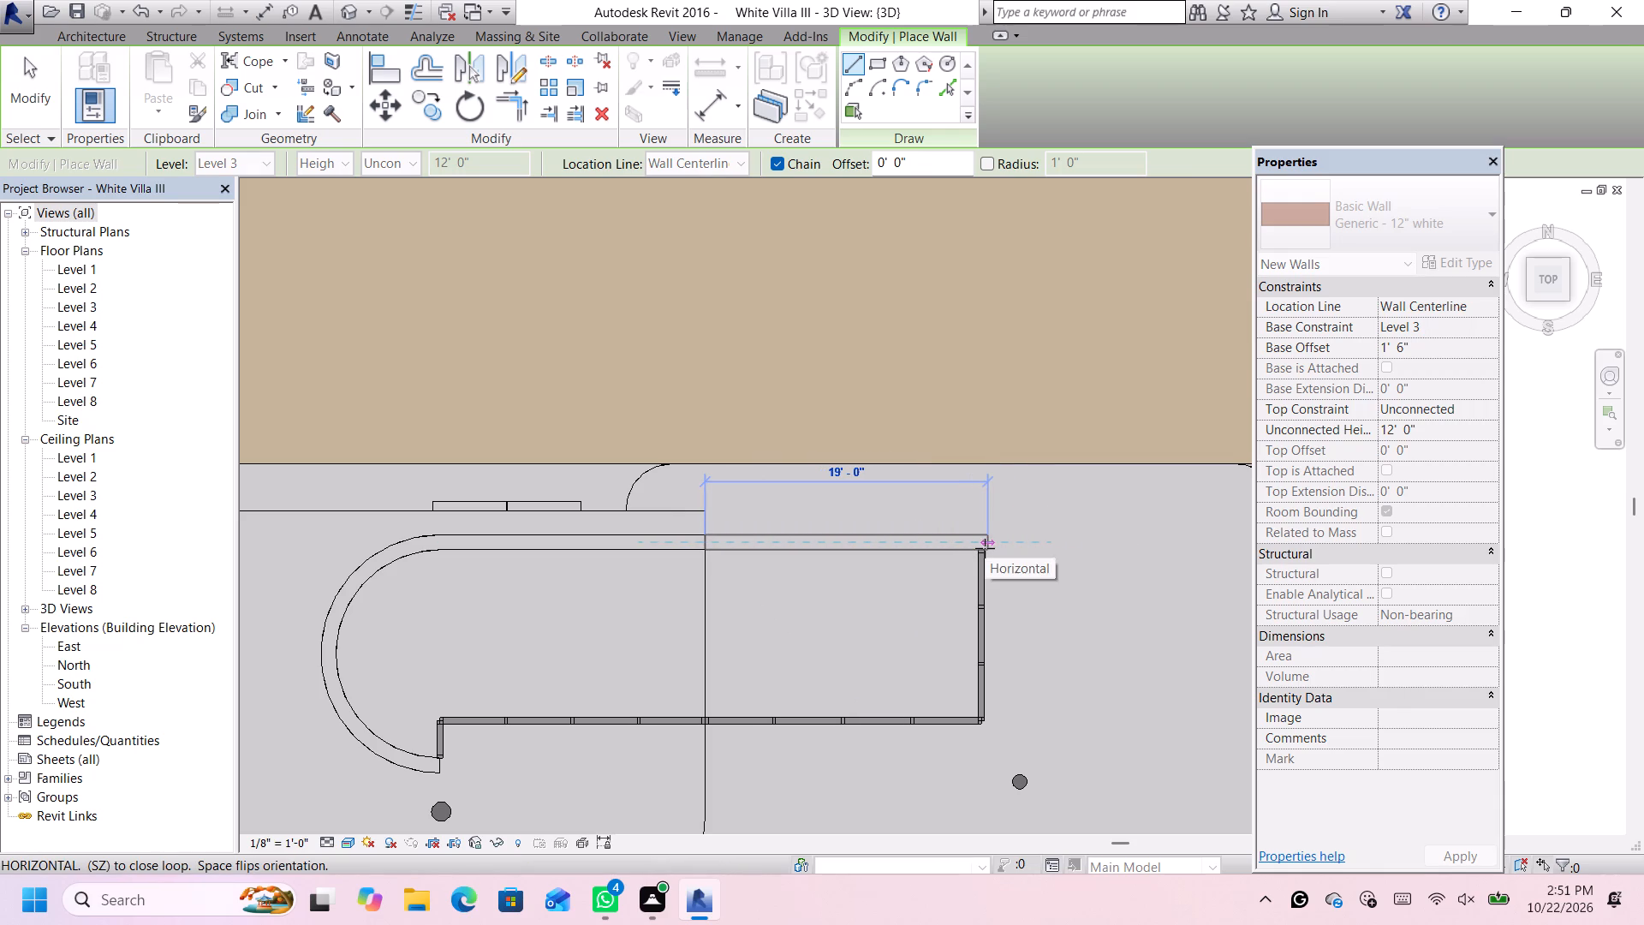
scroll(986, 548, "up", 3)
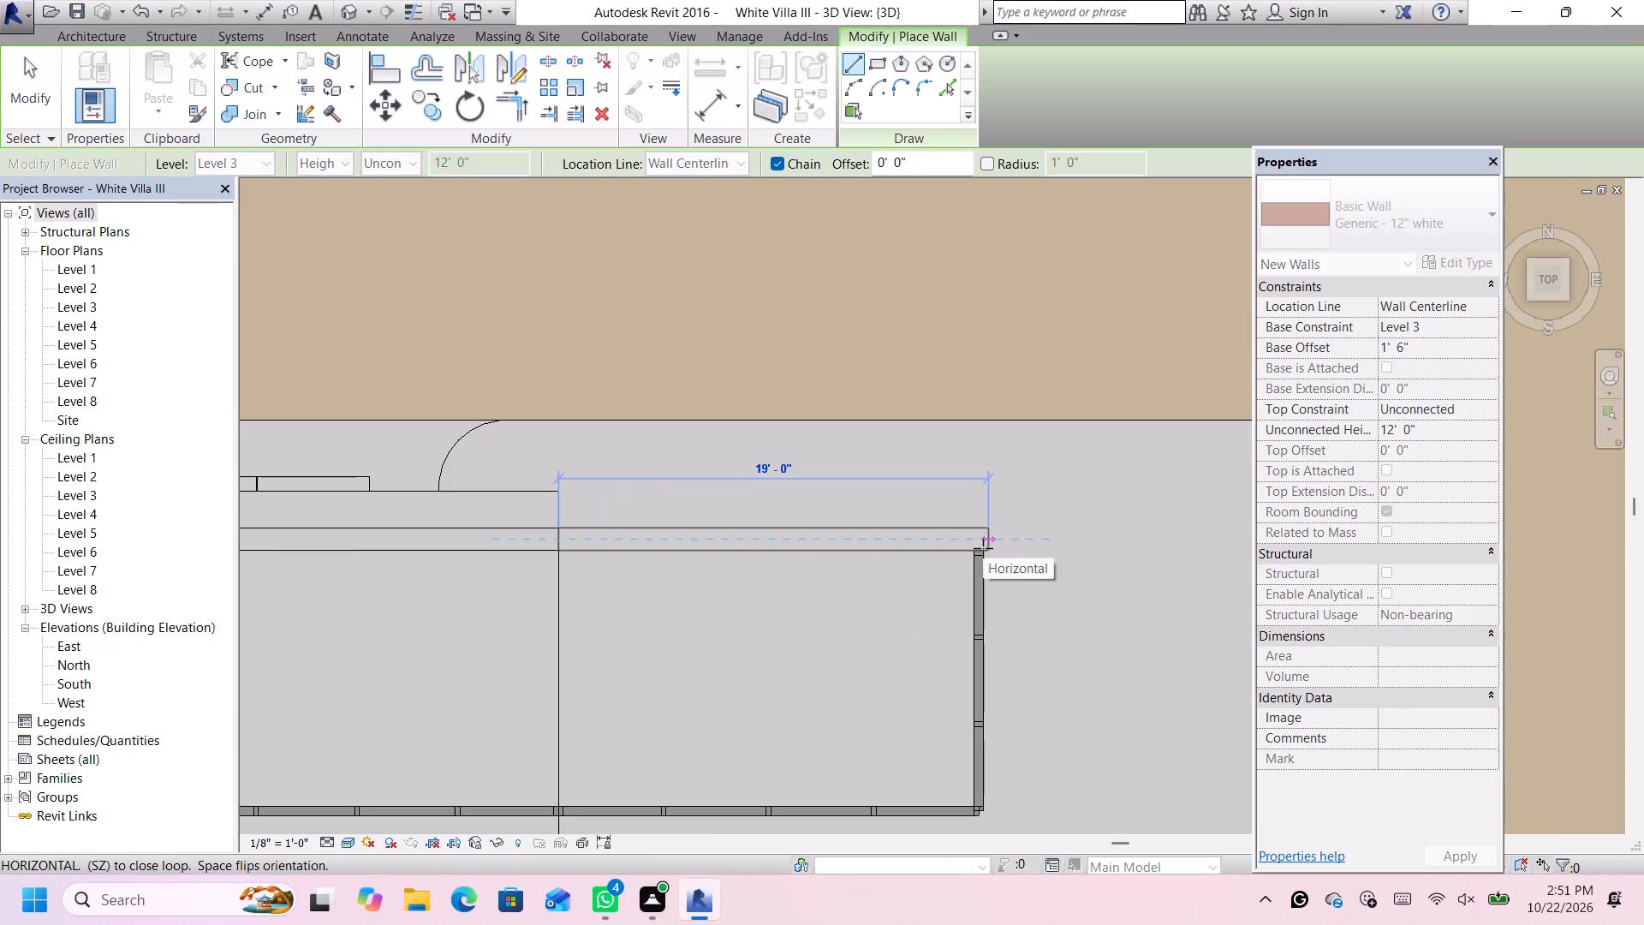
scroll(980, 546, "up", 3)
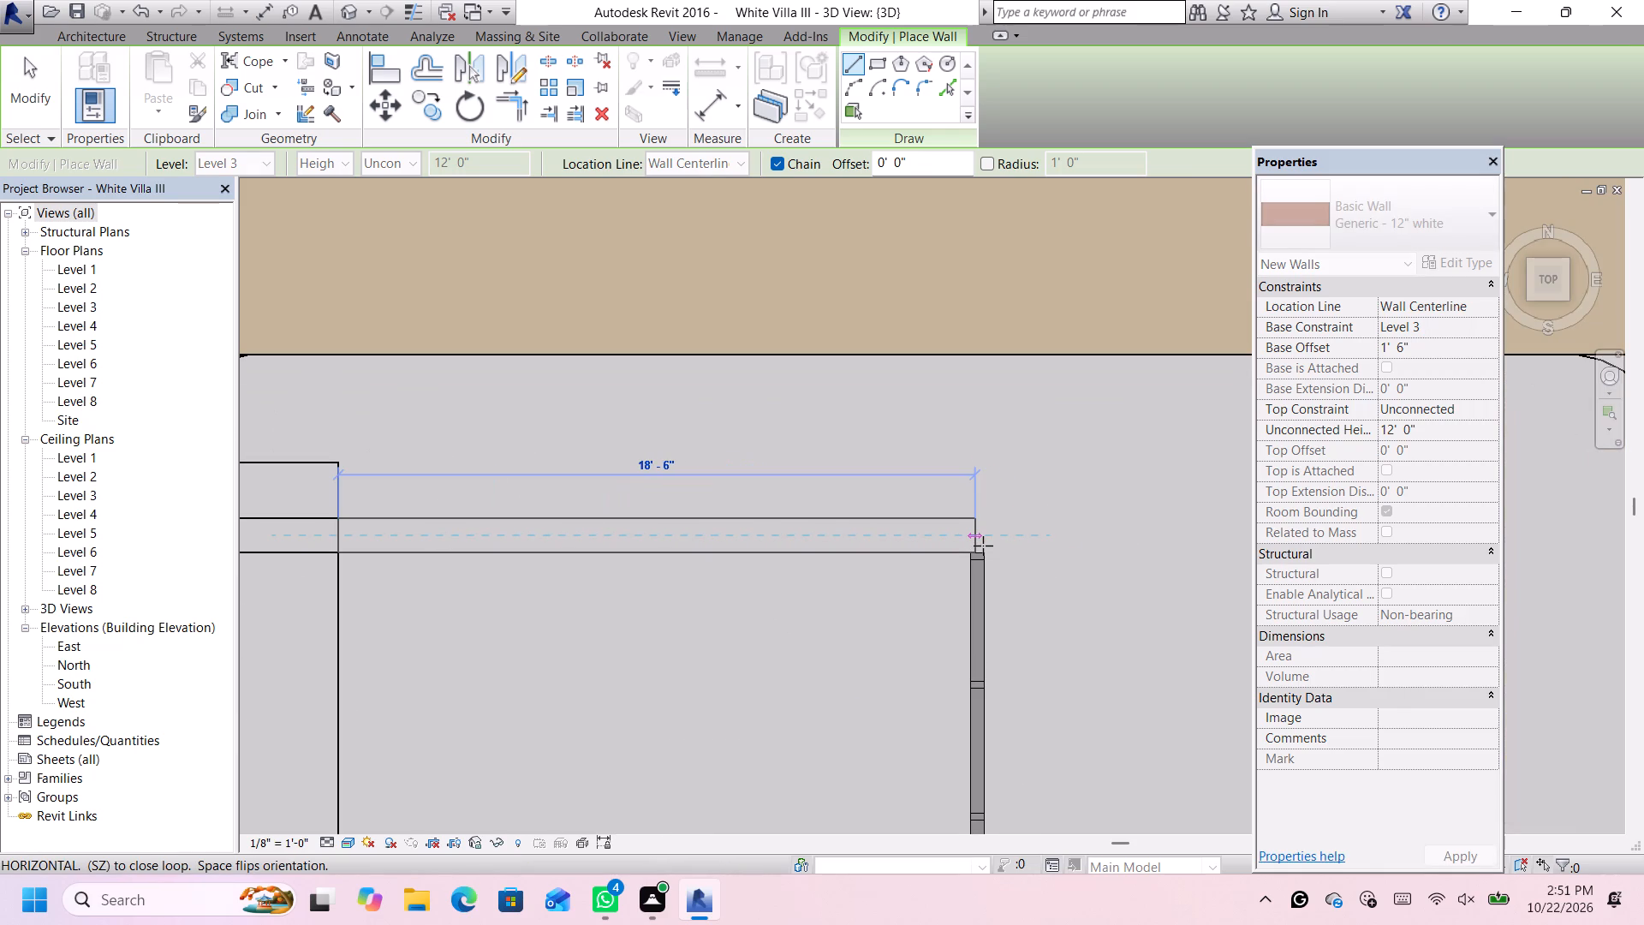
scroll(983, 546, "up", 2)
left_click(983, 544)
scroll(988, 552, "down", 2)
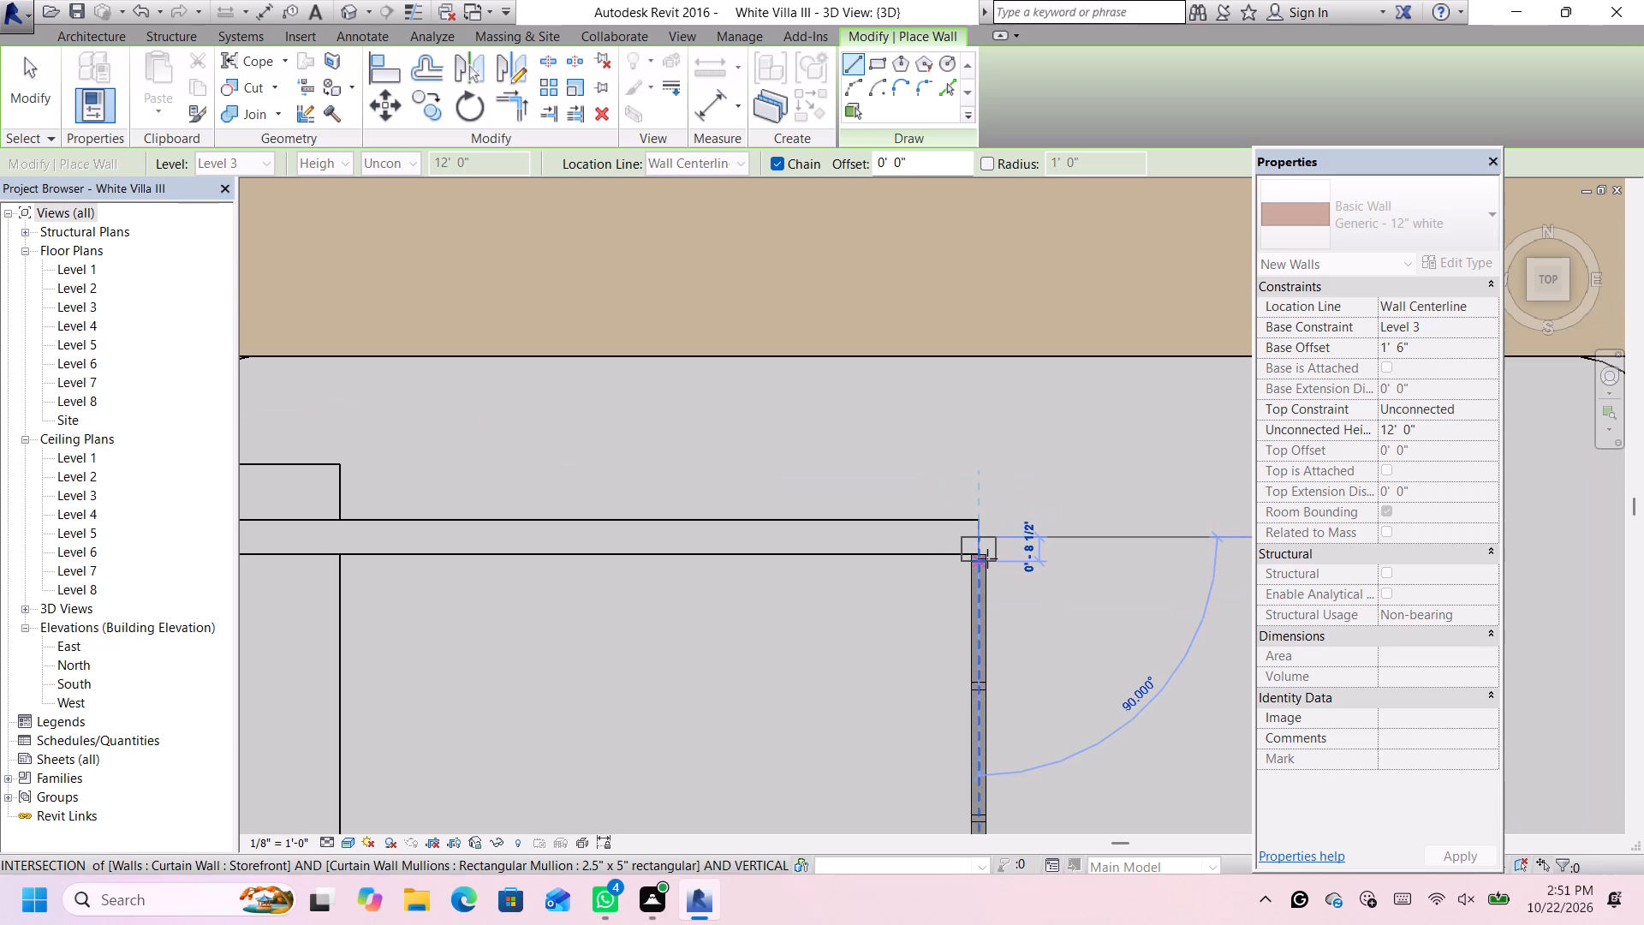
key("Escape")
scroll(986, 557, "down", 7)
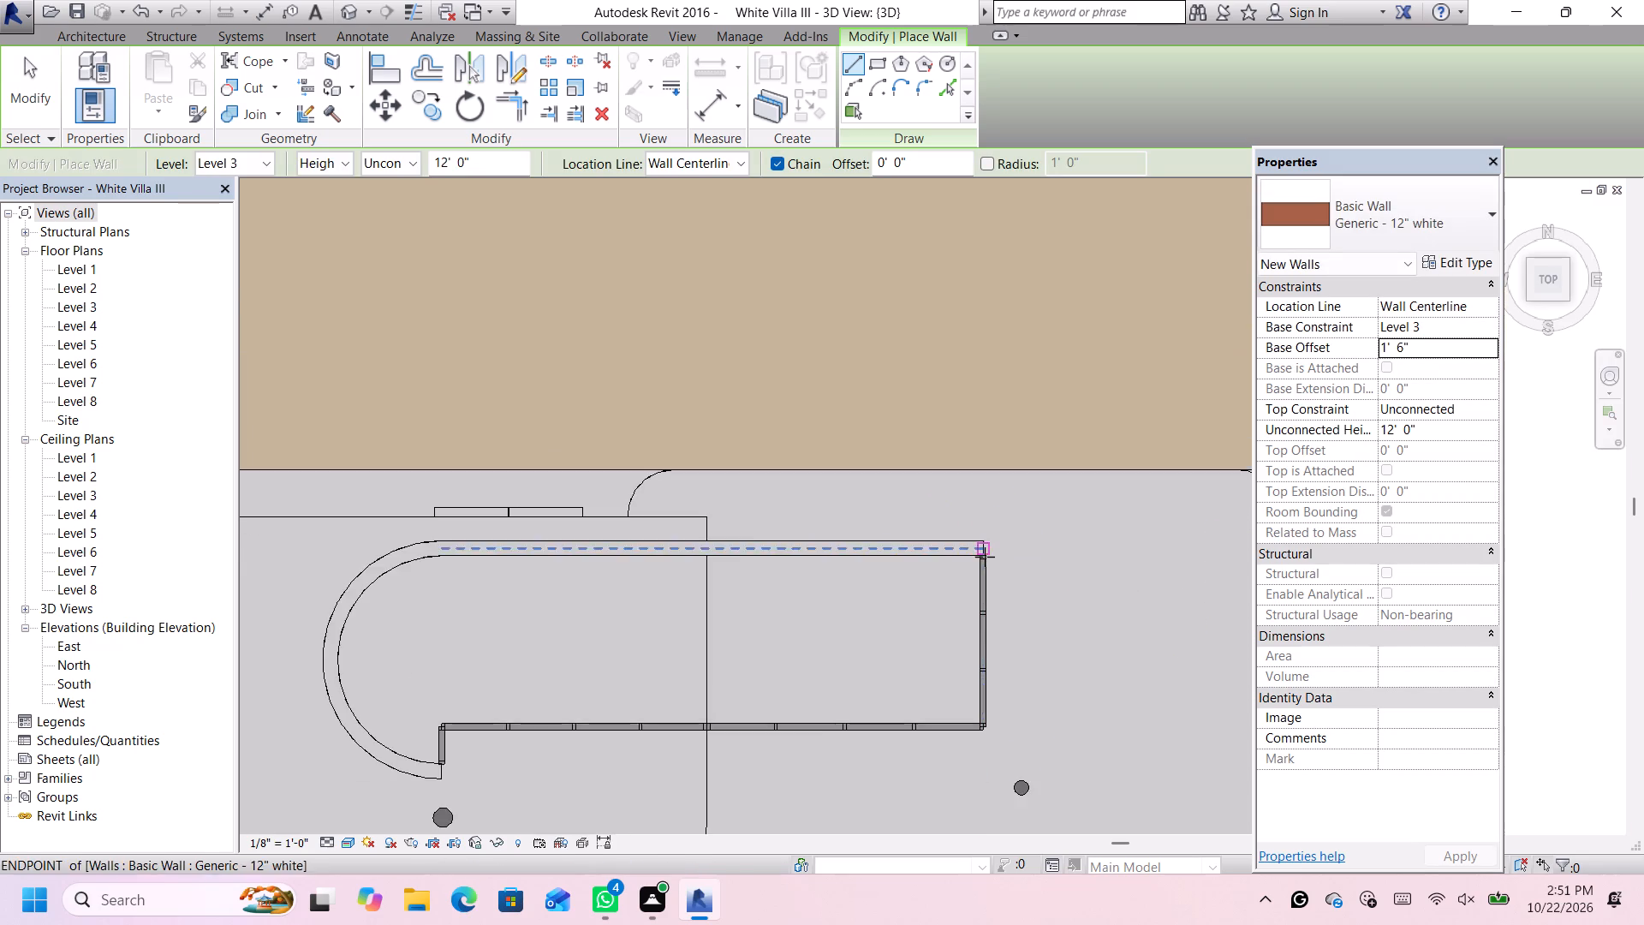
scroll(985, 557, "down", 4)
key("space")
scroll(1029, 587, "down", 1)
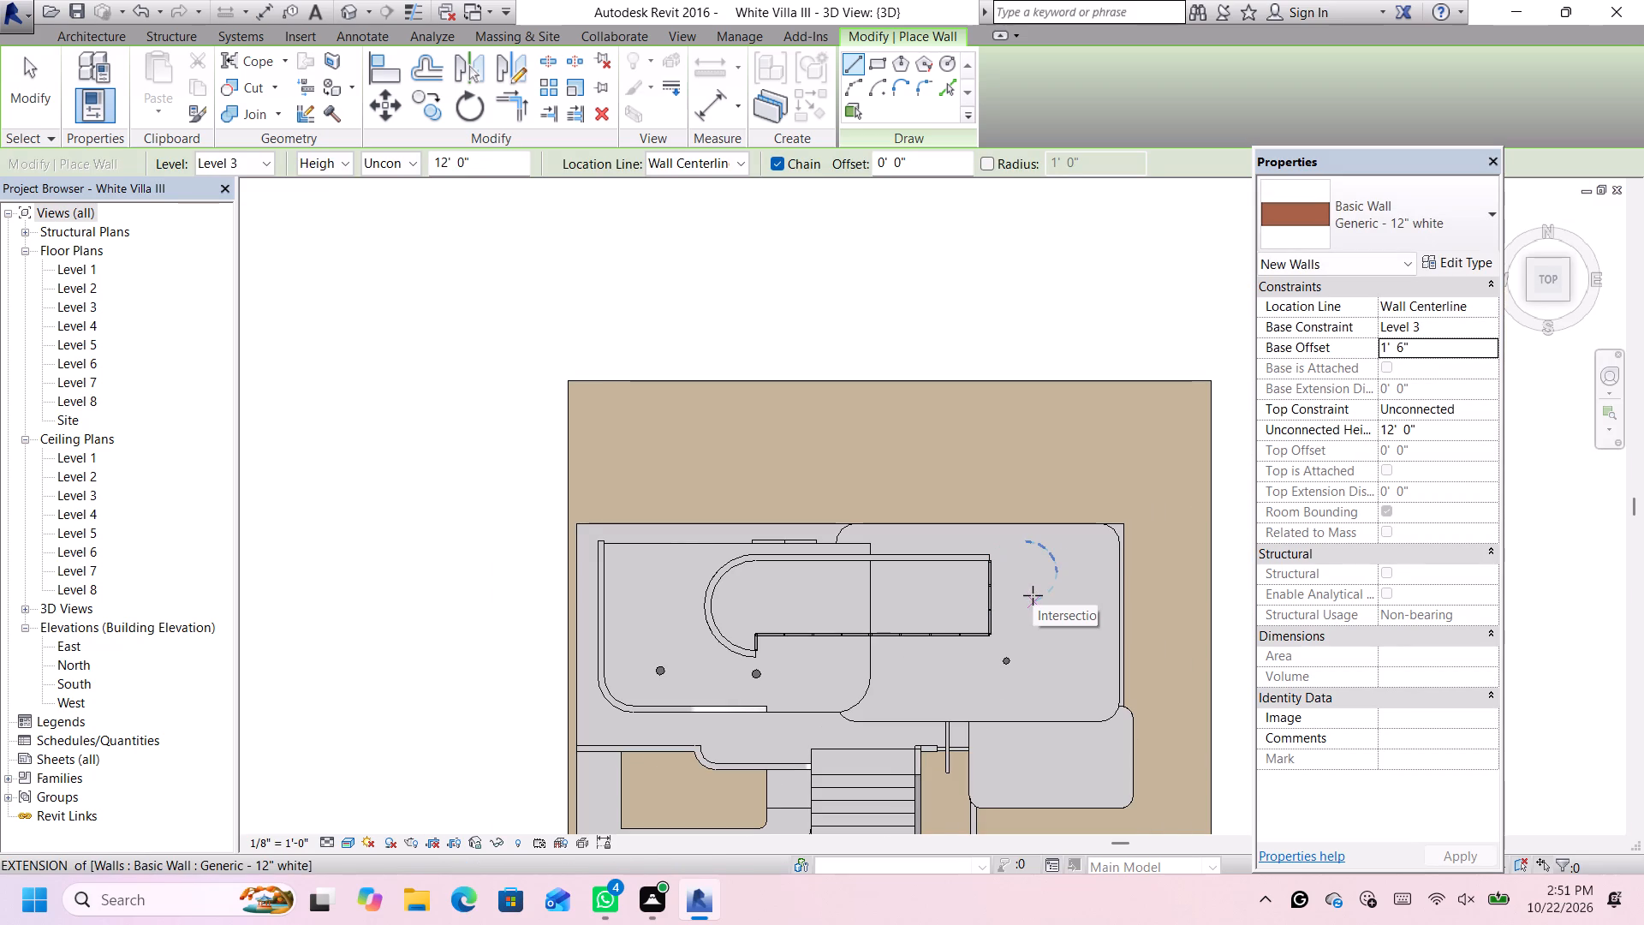
key("Escape")
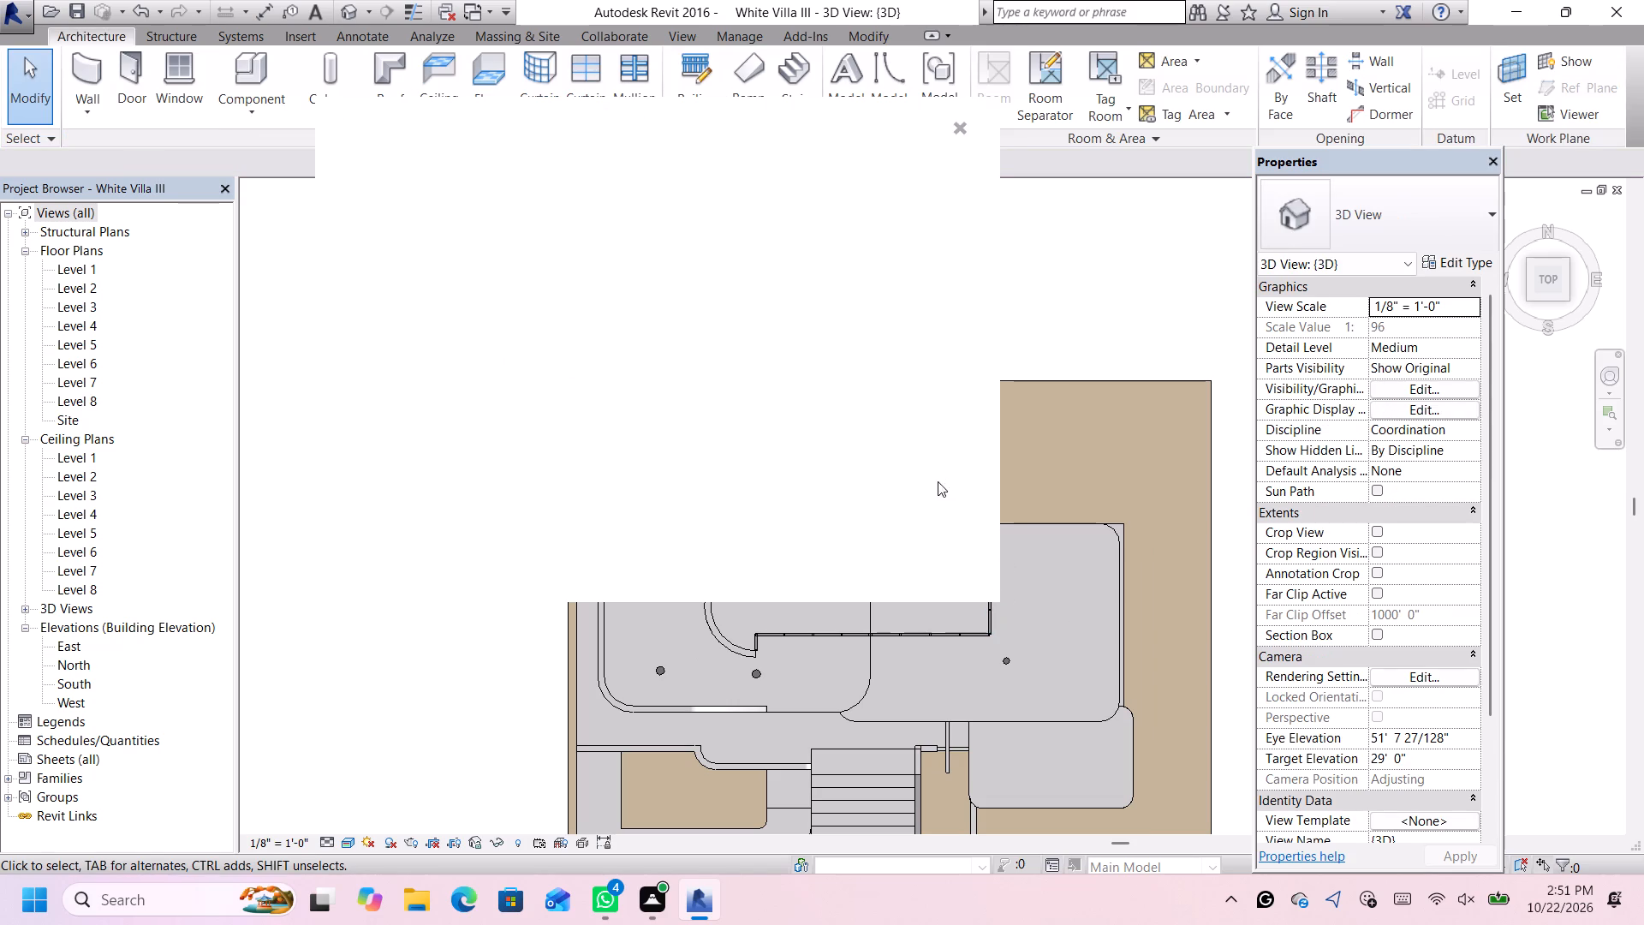
left_click(957, 121)
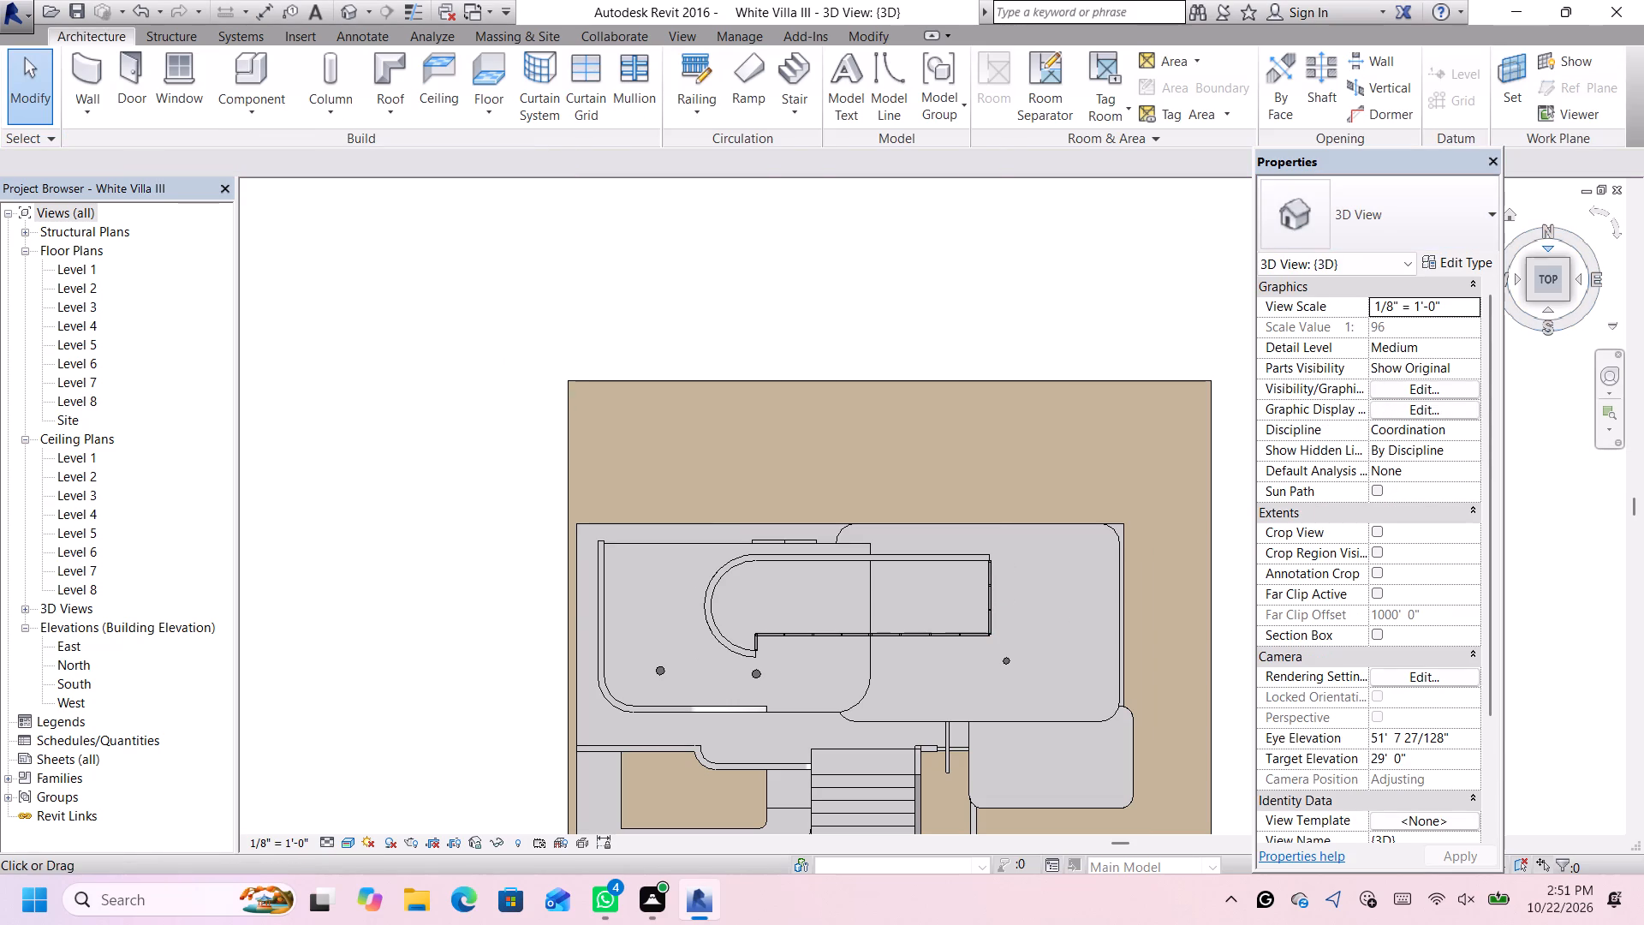
Examine the rear white wall in 3D, checking its base offset, length and meeting with the east-end storefront wall.
left_click(1531, 299)
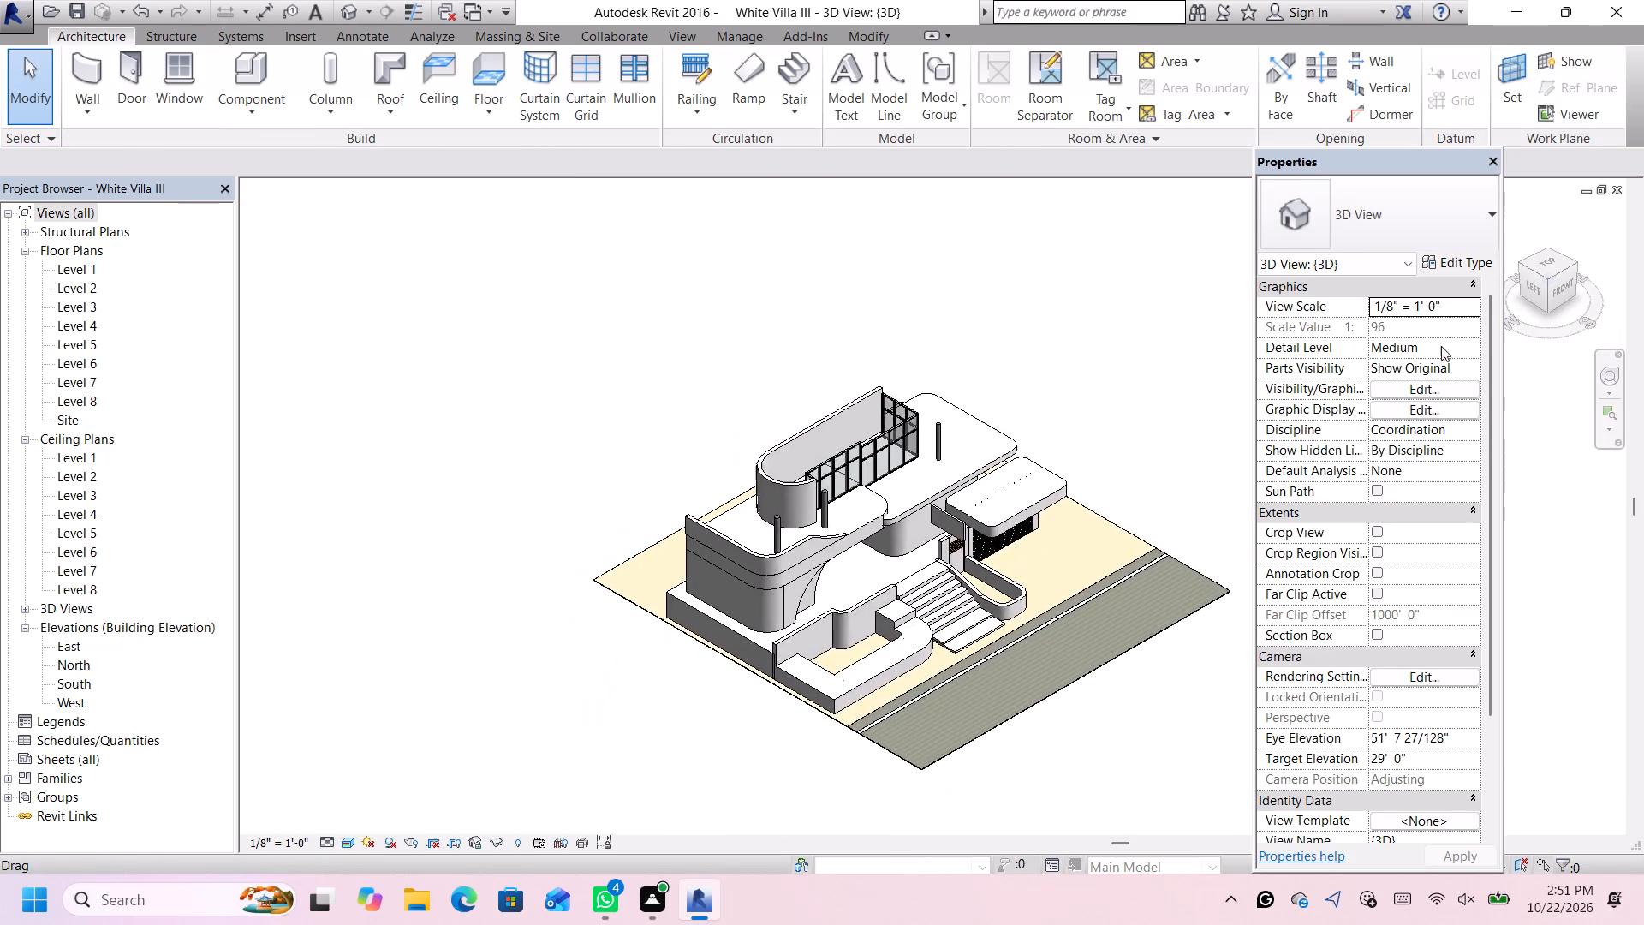
scroll(946, 349, "up", 8)
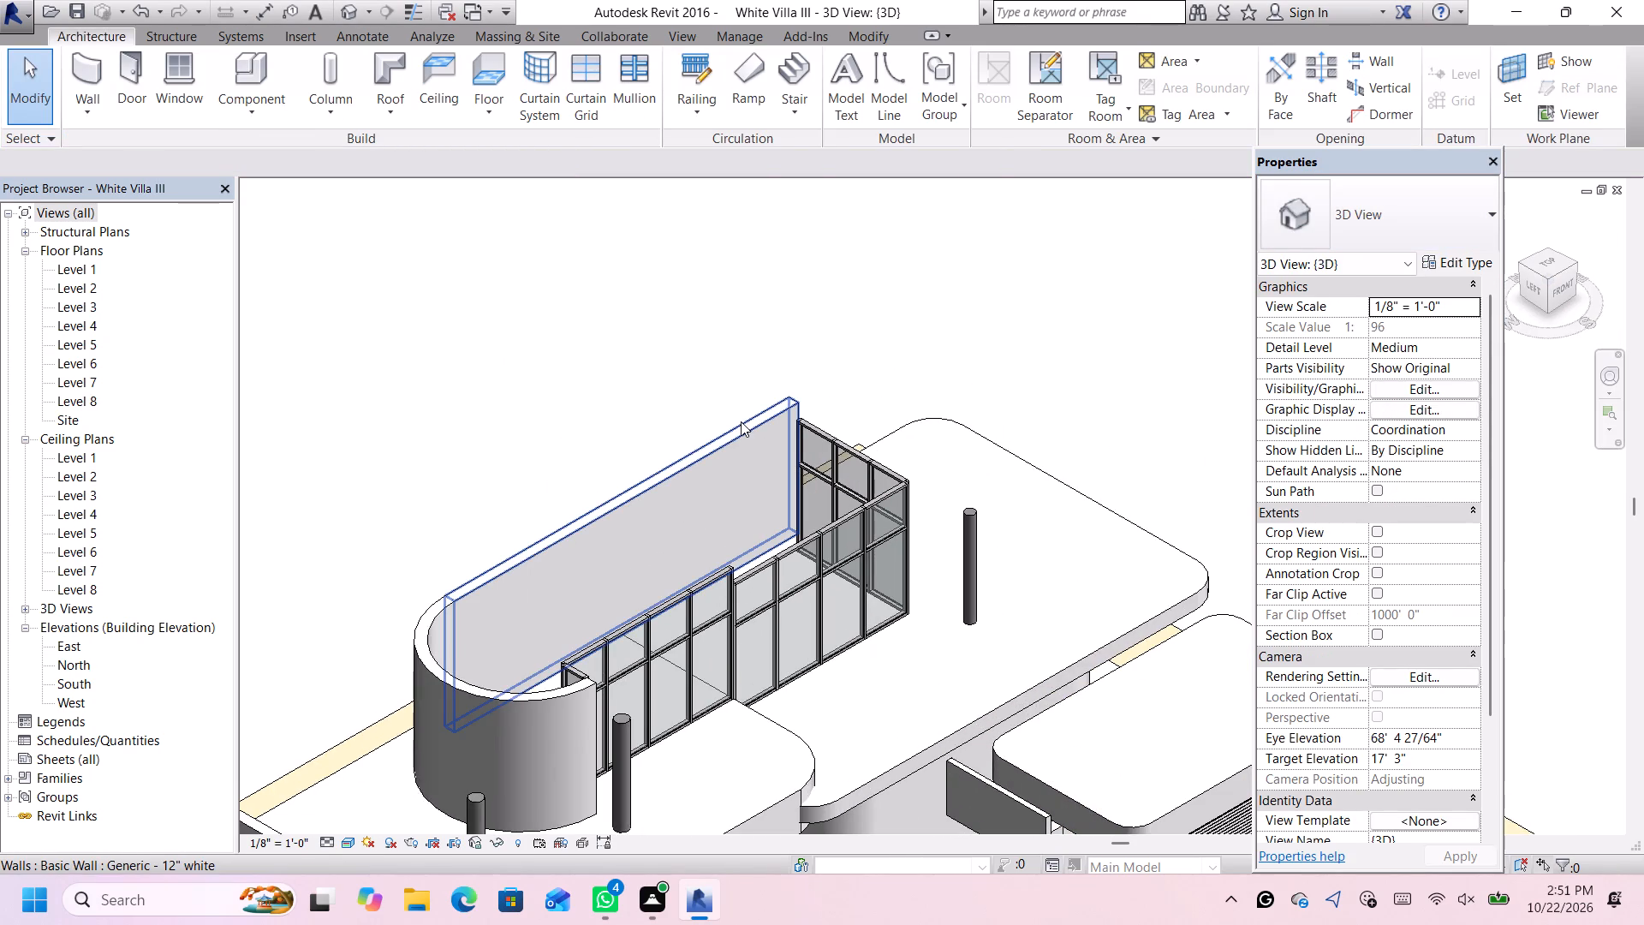
left_click(742, 423)
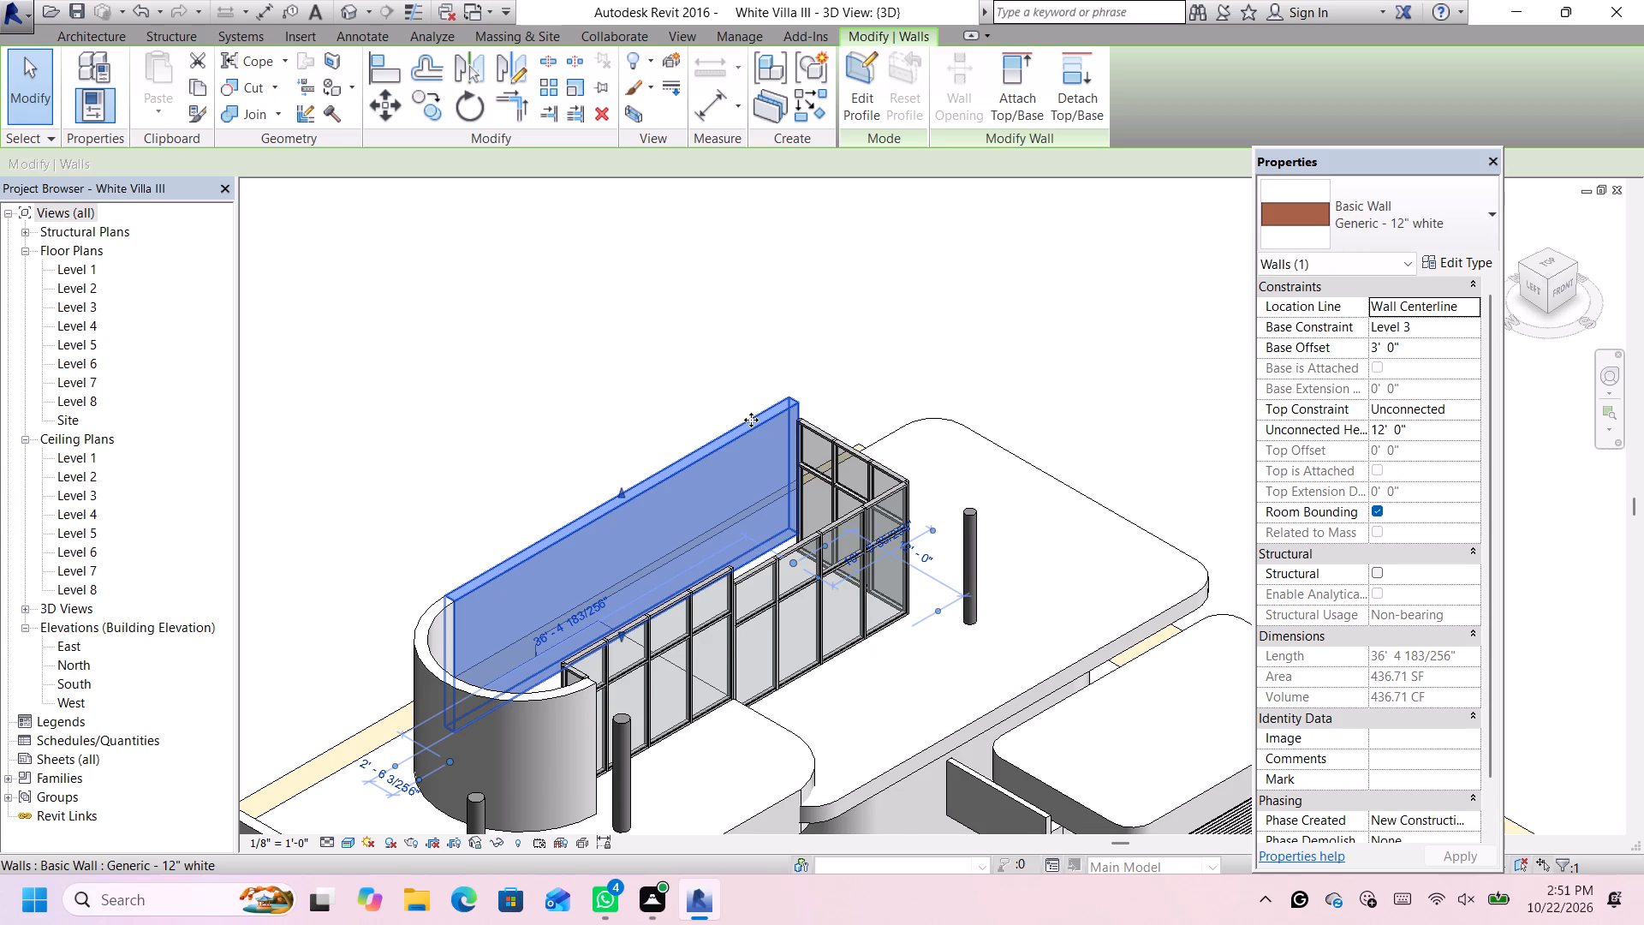
scroll(751, 420, "up", 1)
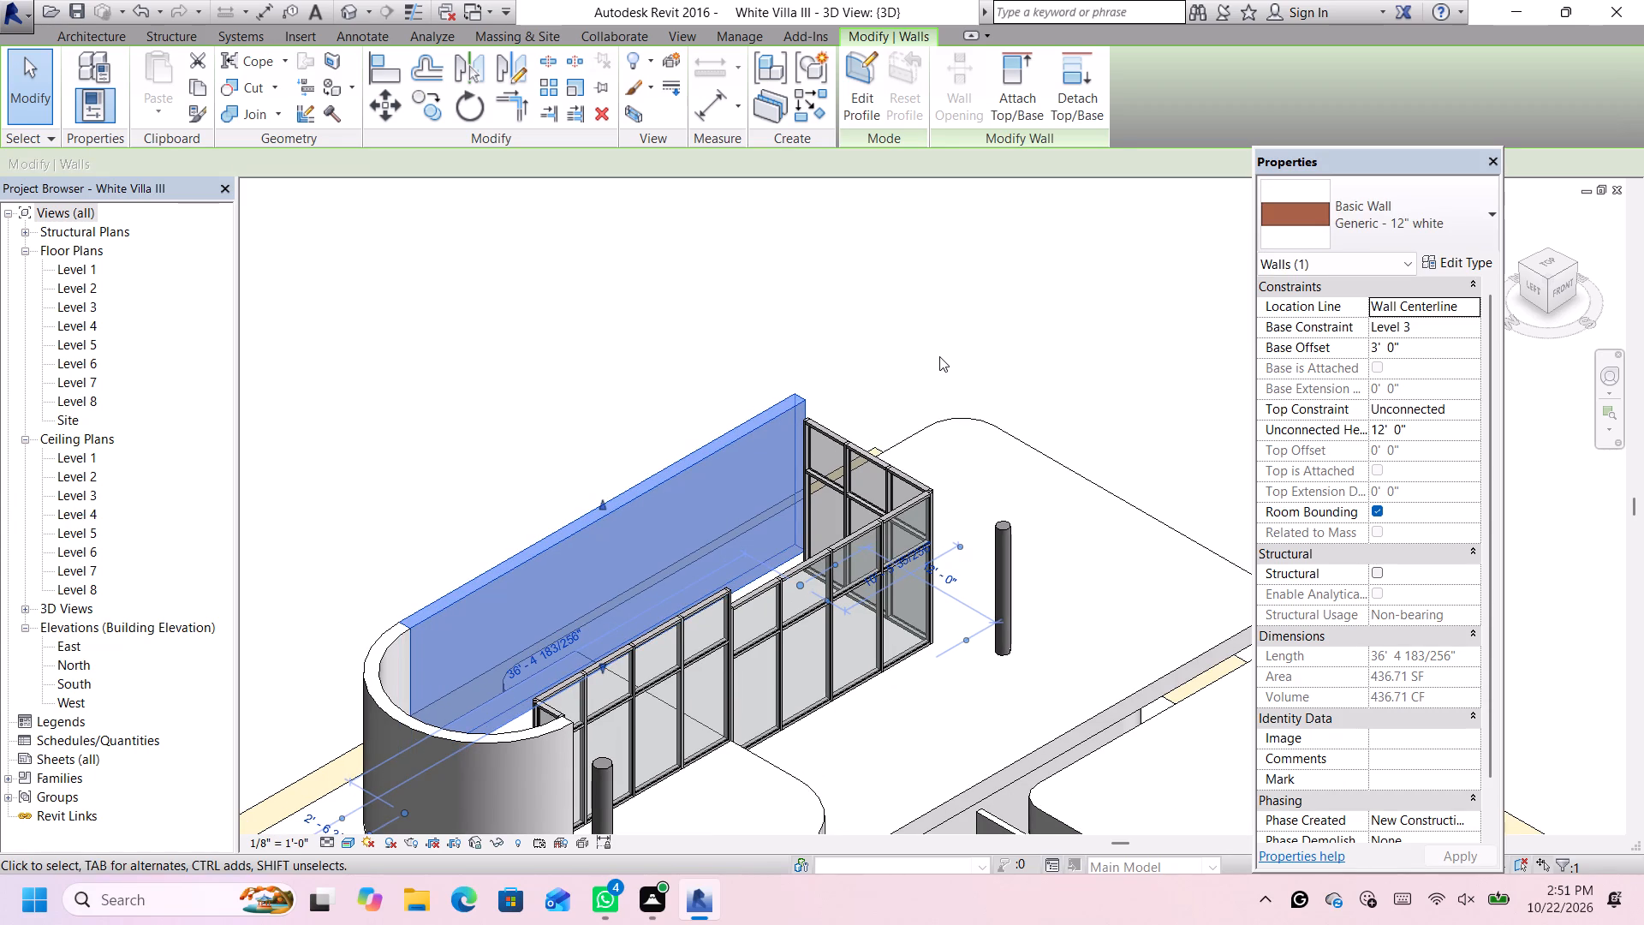
scroll(980, 495, "up", 2)
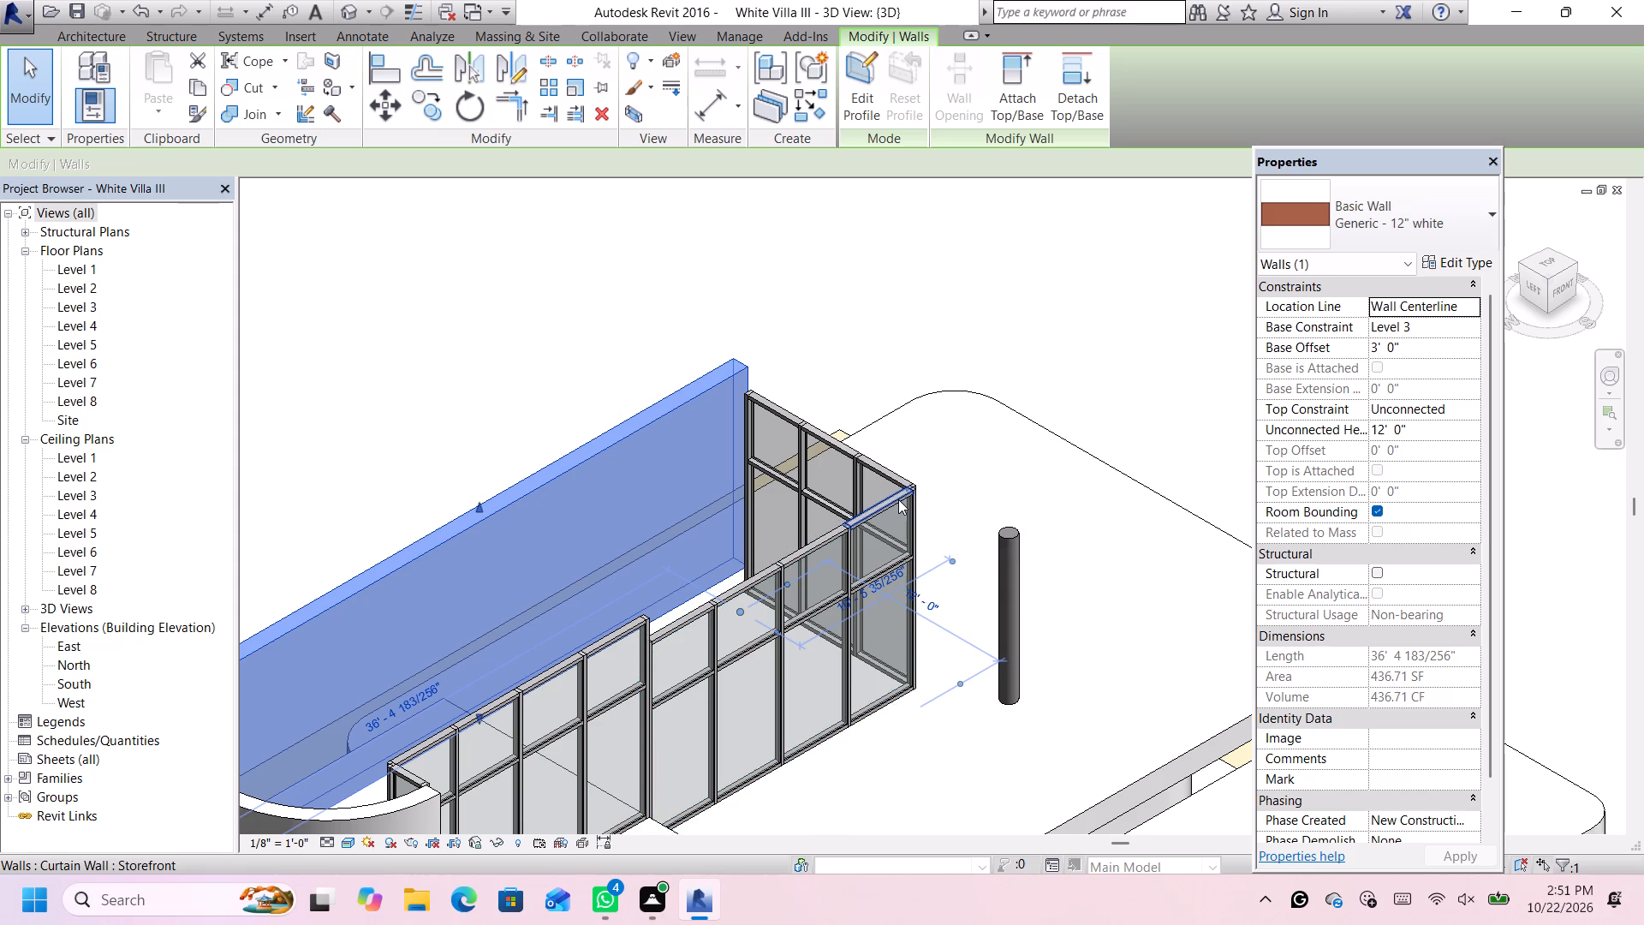
scroll(876, 548, "down", 1)
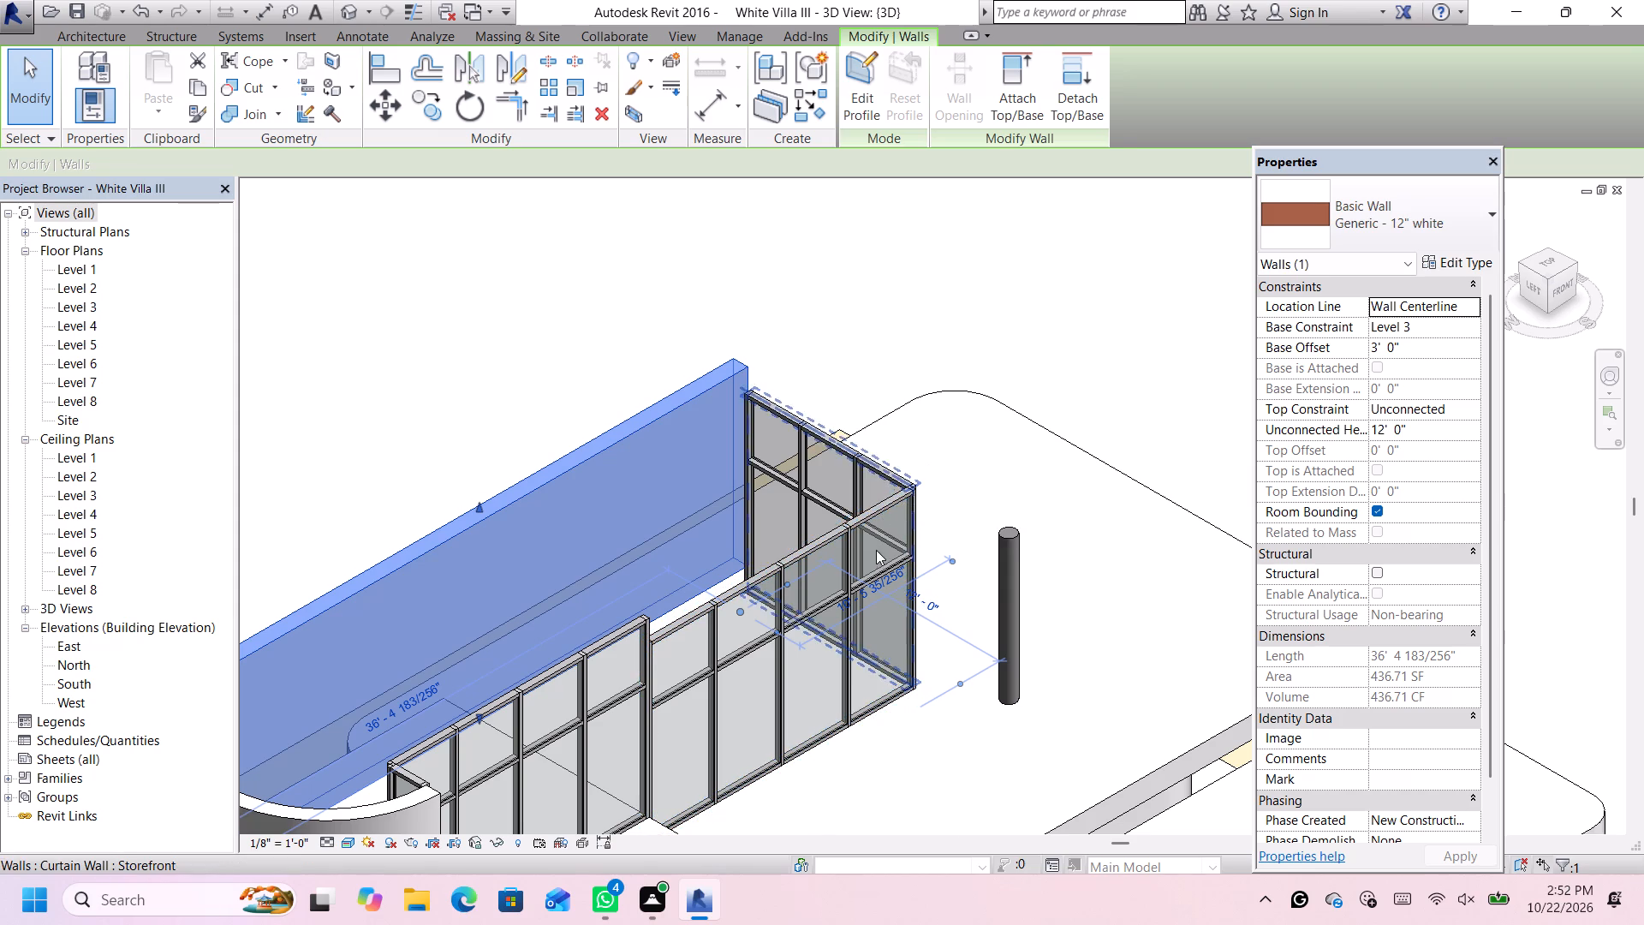
scroll(876, 550, "down", 1)
scroll(875, 550, "up", 1)
scroll(831, 618, "down", 3)
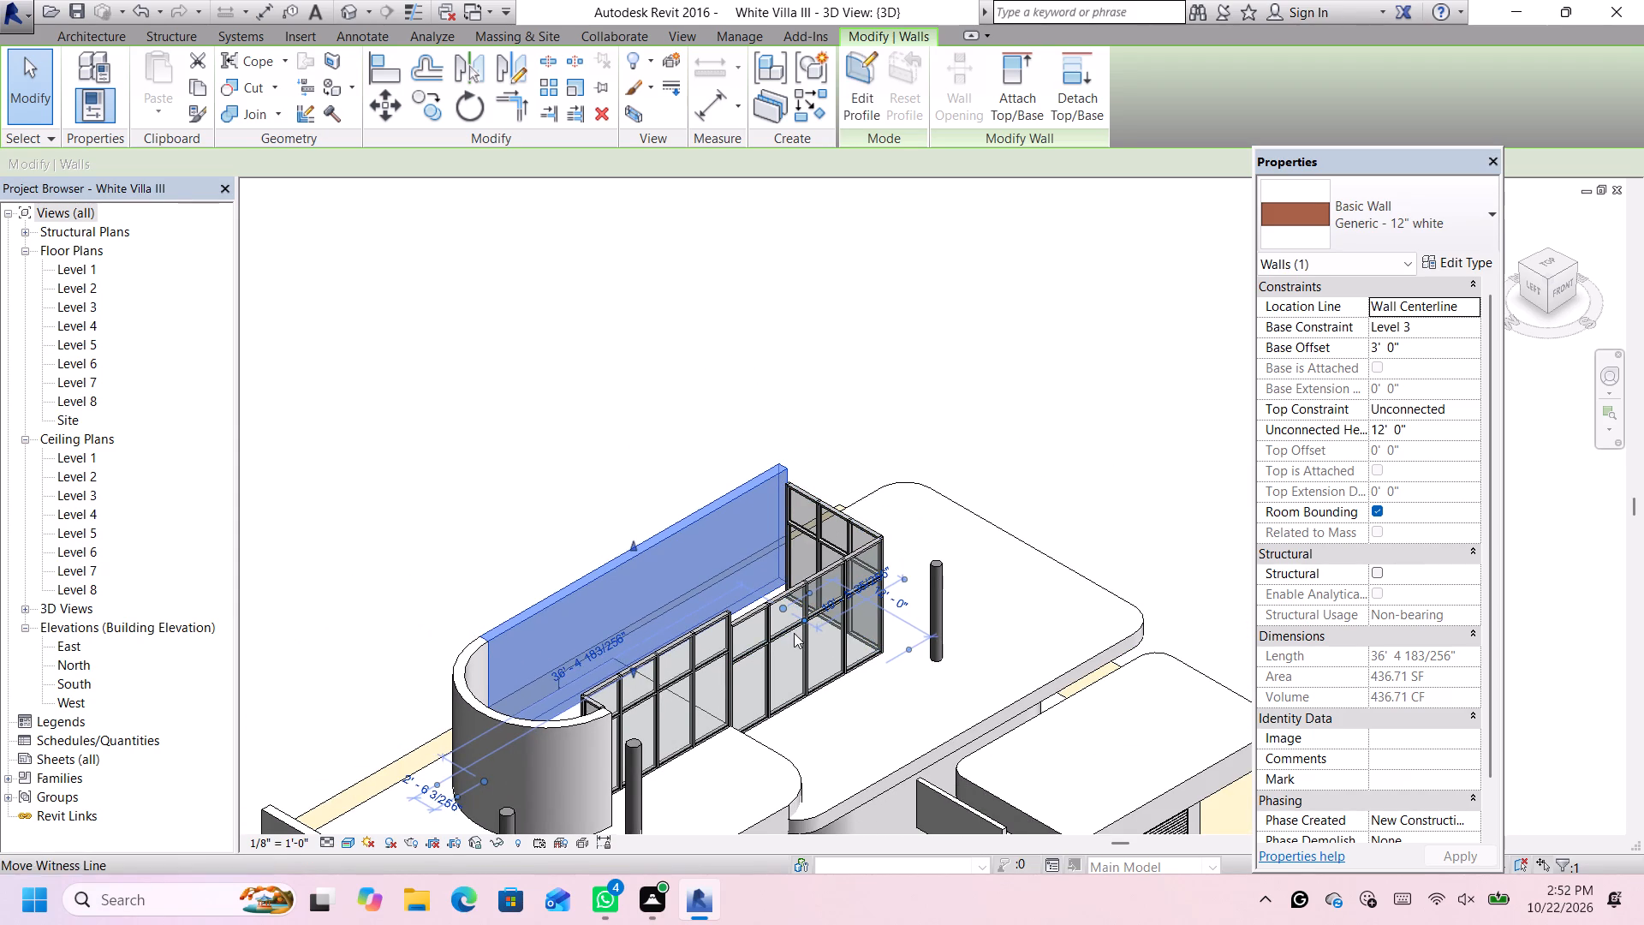
middle_click_drag(795, 633, 814, 508)
scroll(814, 529, "up", 5)
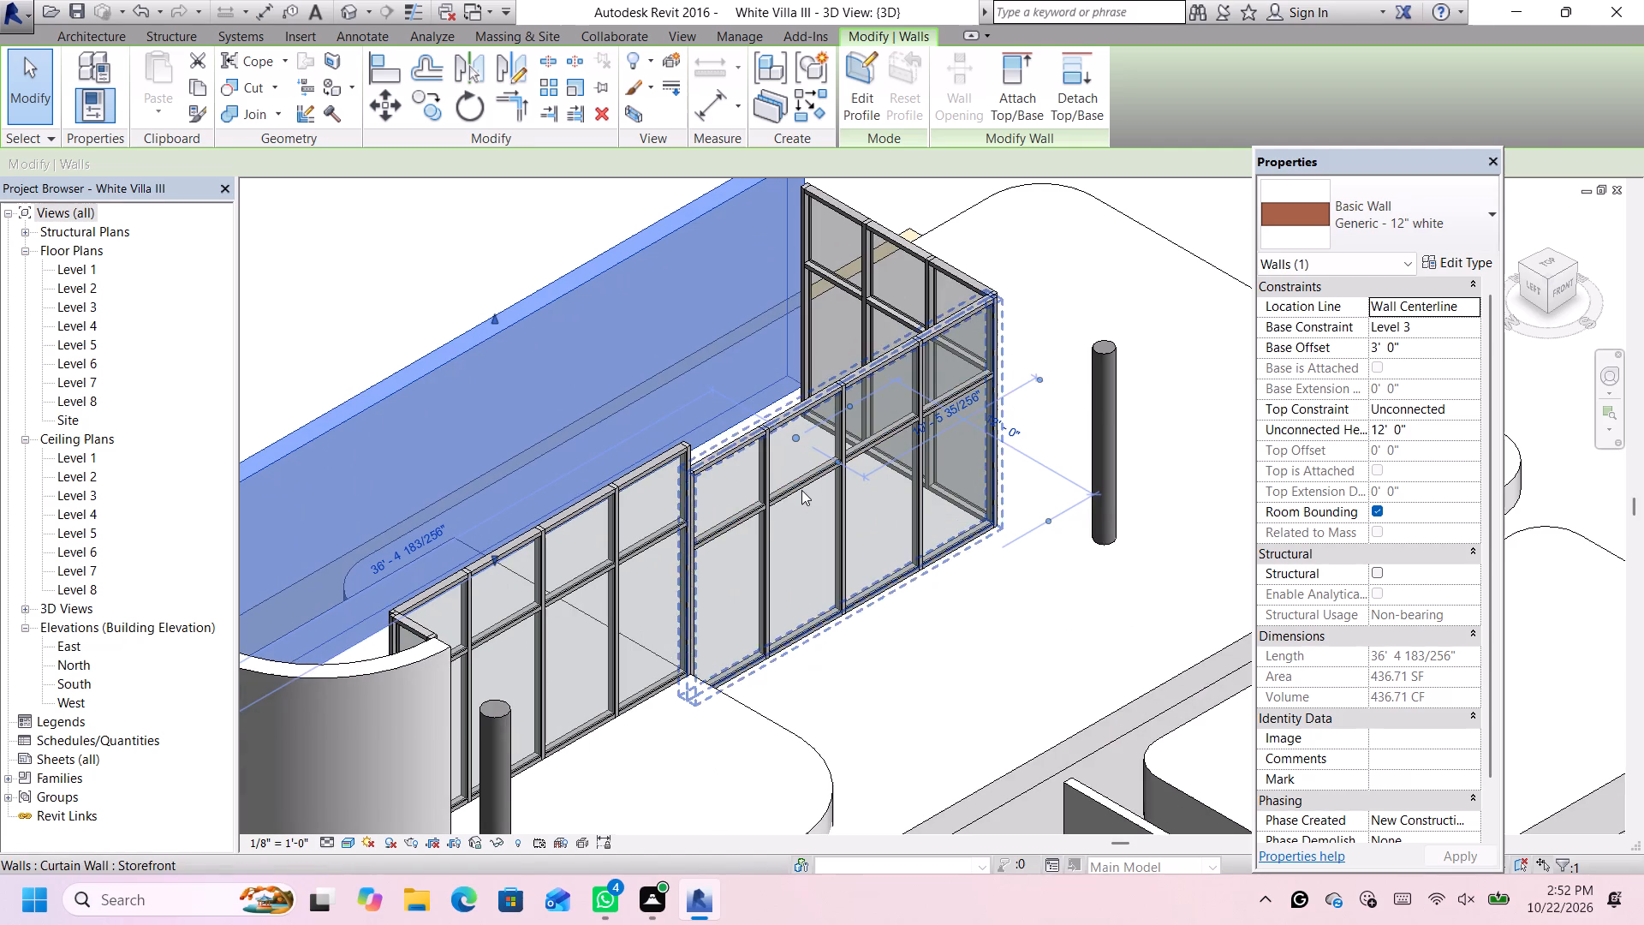
Change the material of the storefront walls' 2.5" x 5" rectangular mullion type to Iron, Ductile.
left_click(801, 483)
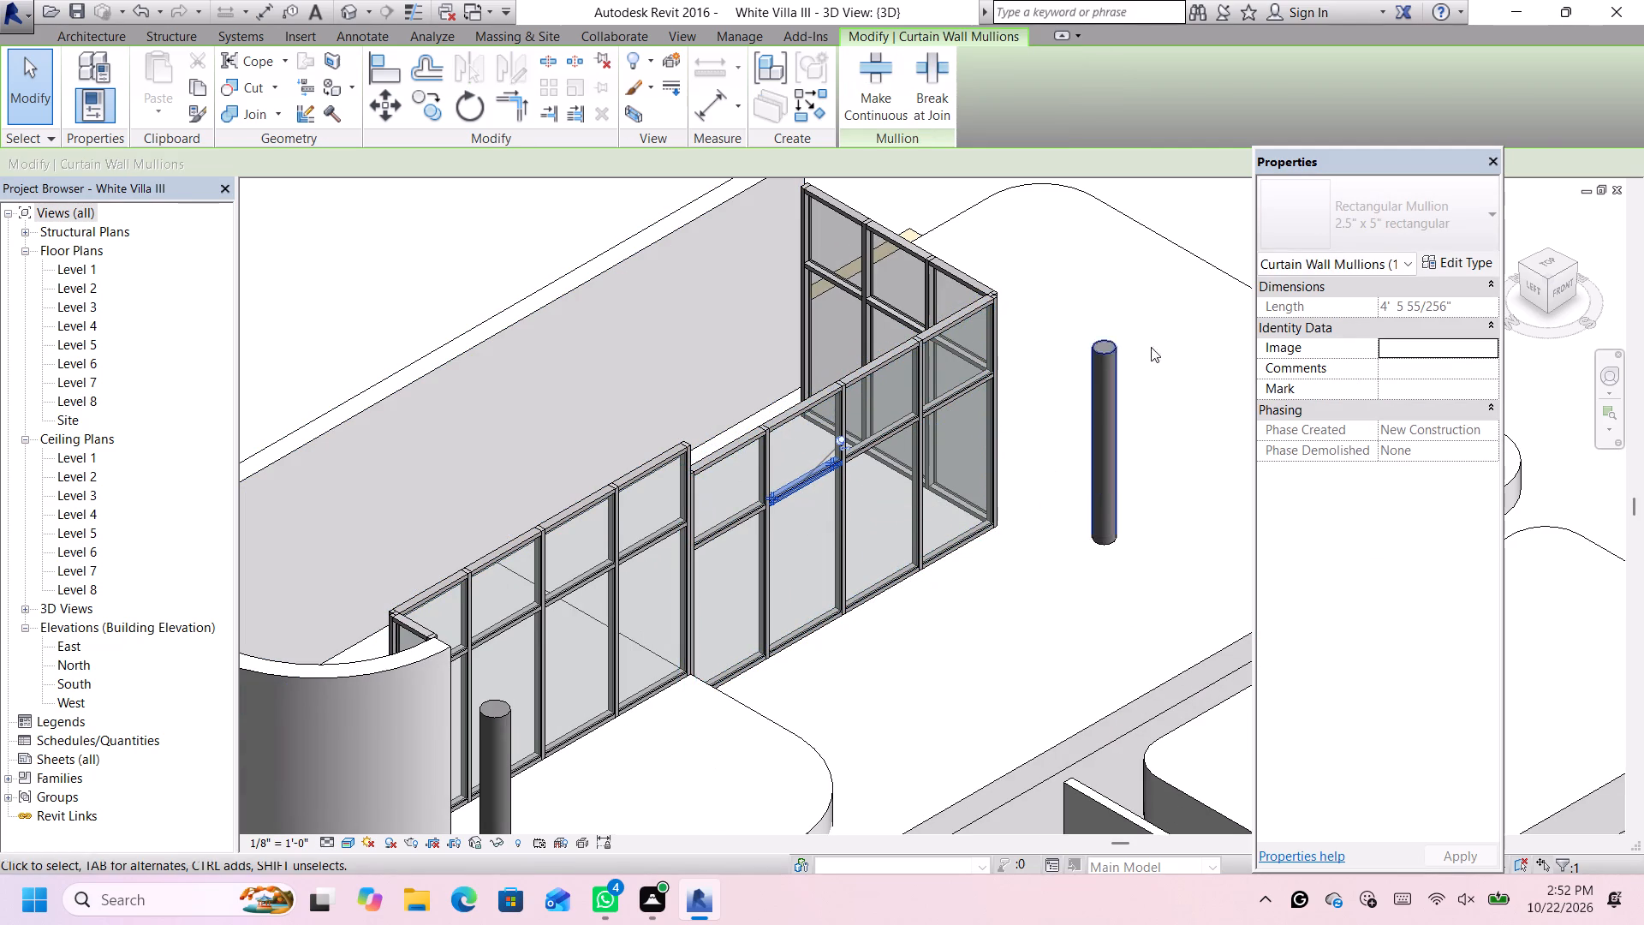
left_click(1447, 261)
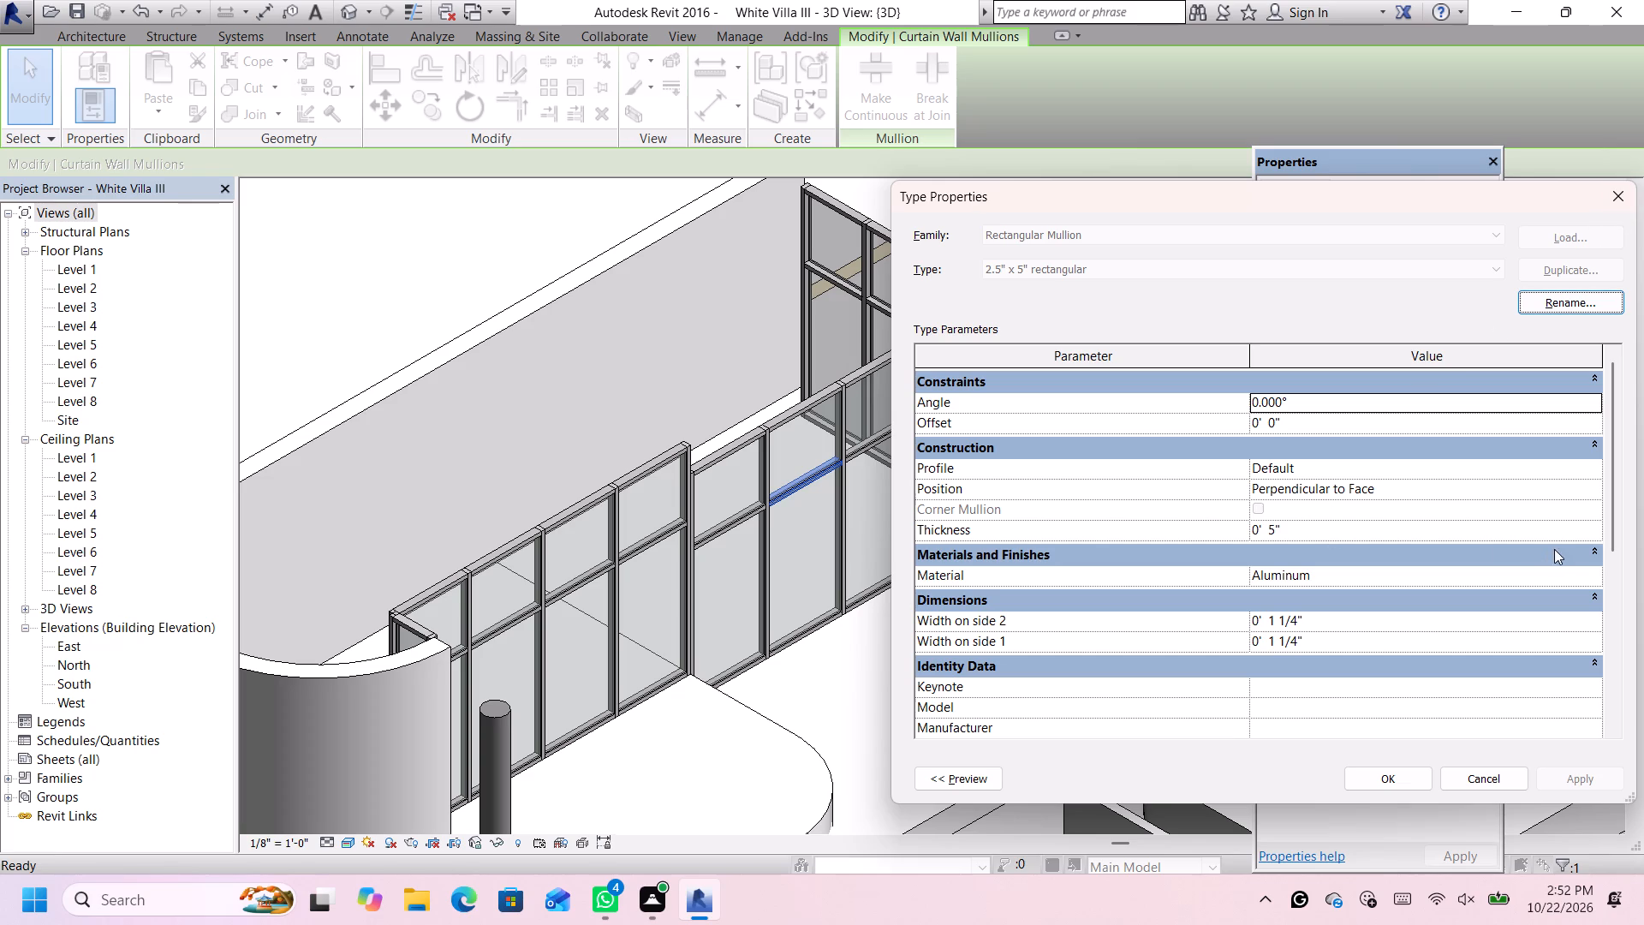
left_click(1594, 572)
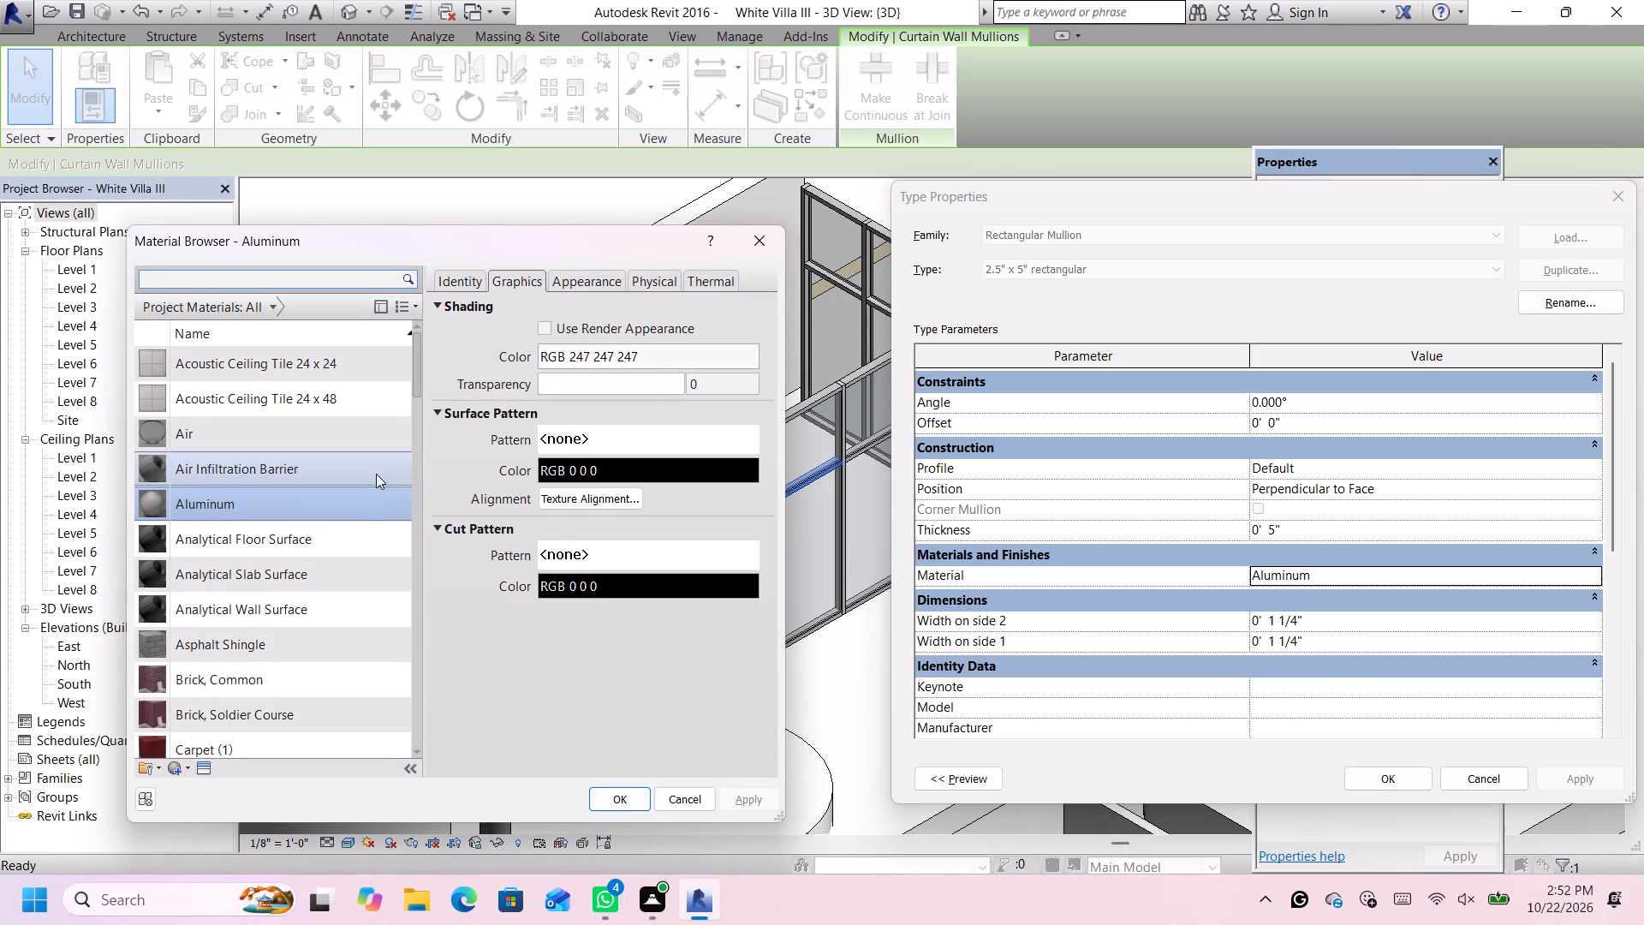
left_click(268, 297)
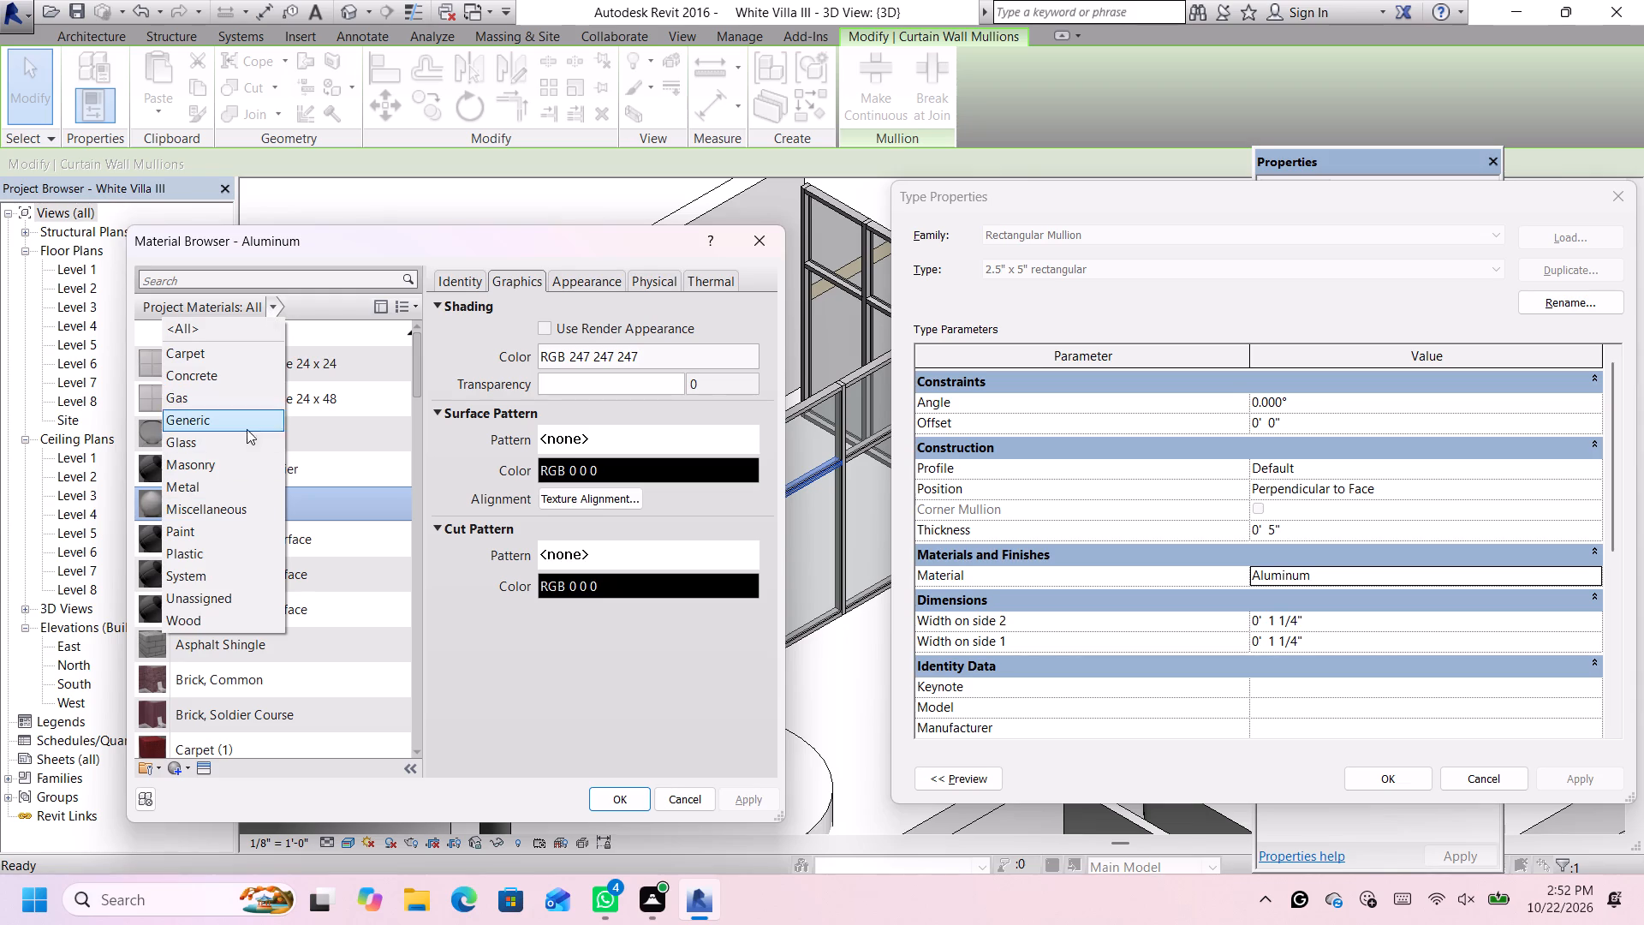
left_click(245, 491)
left_click(258, 436)
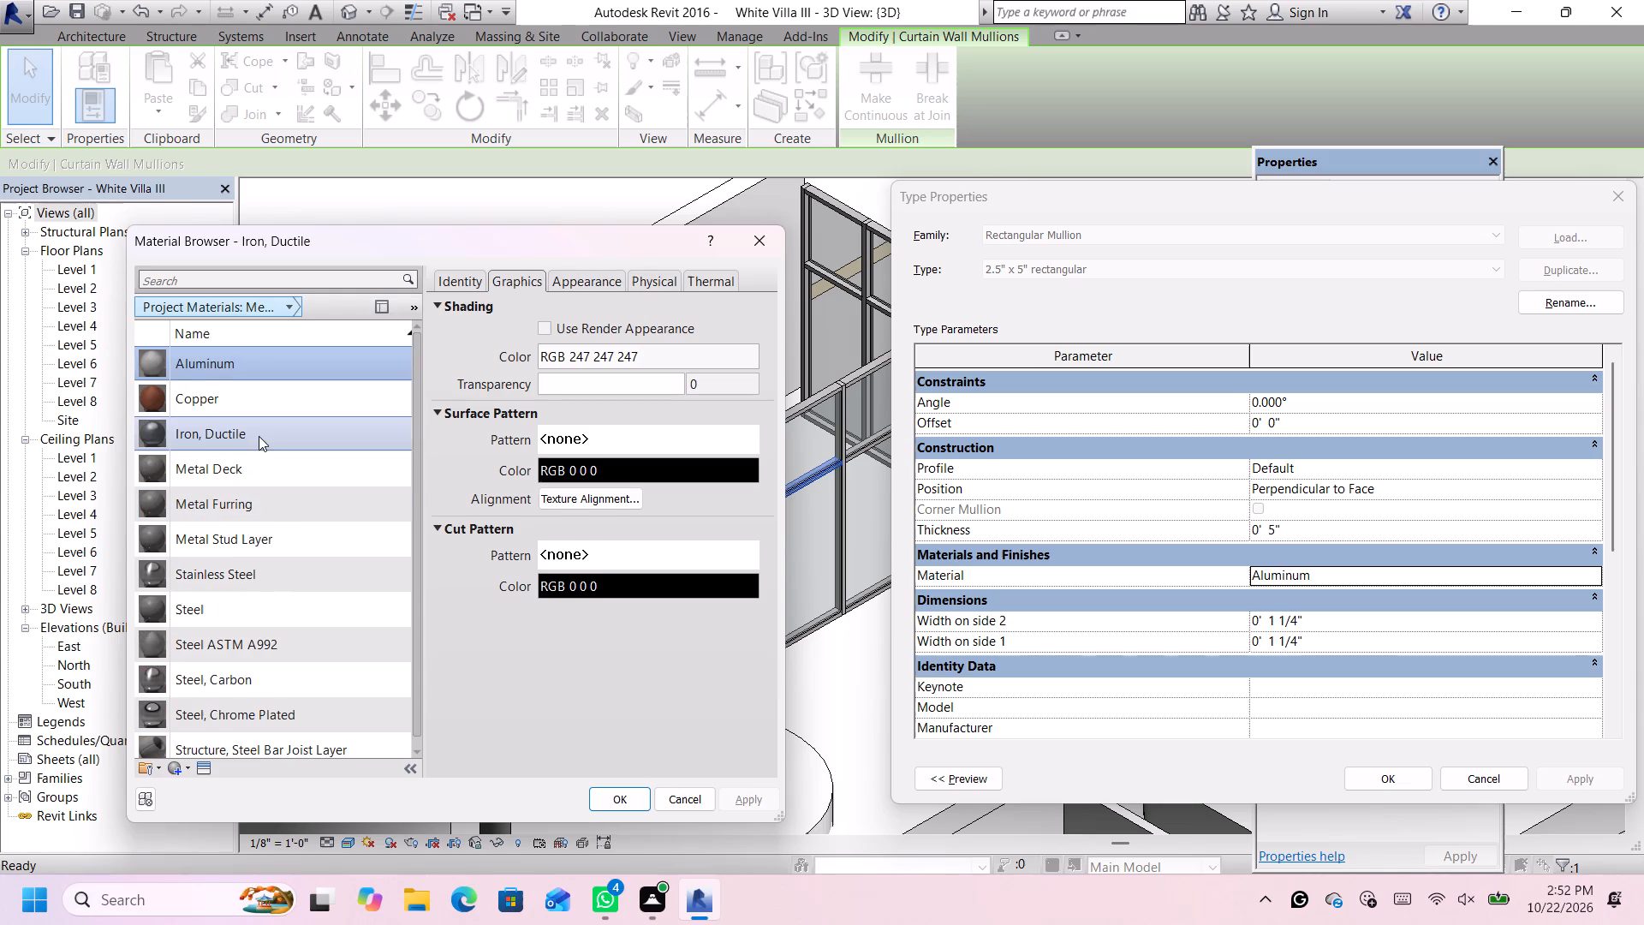
left_click(604, 804)
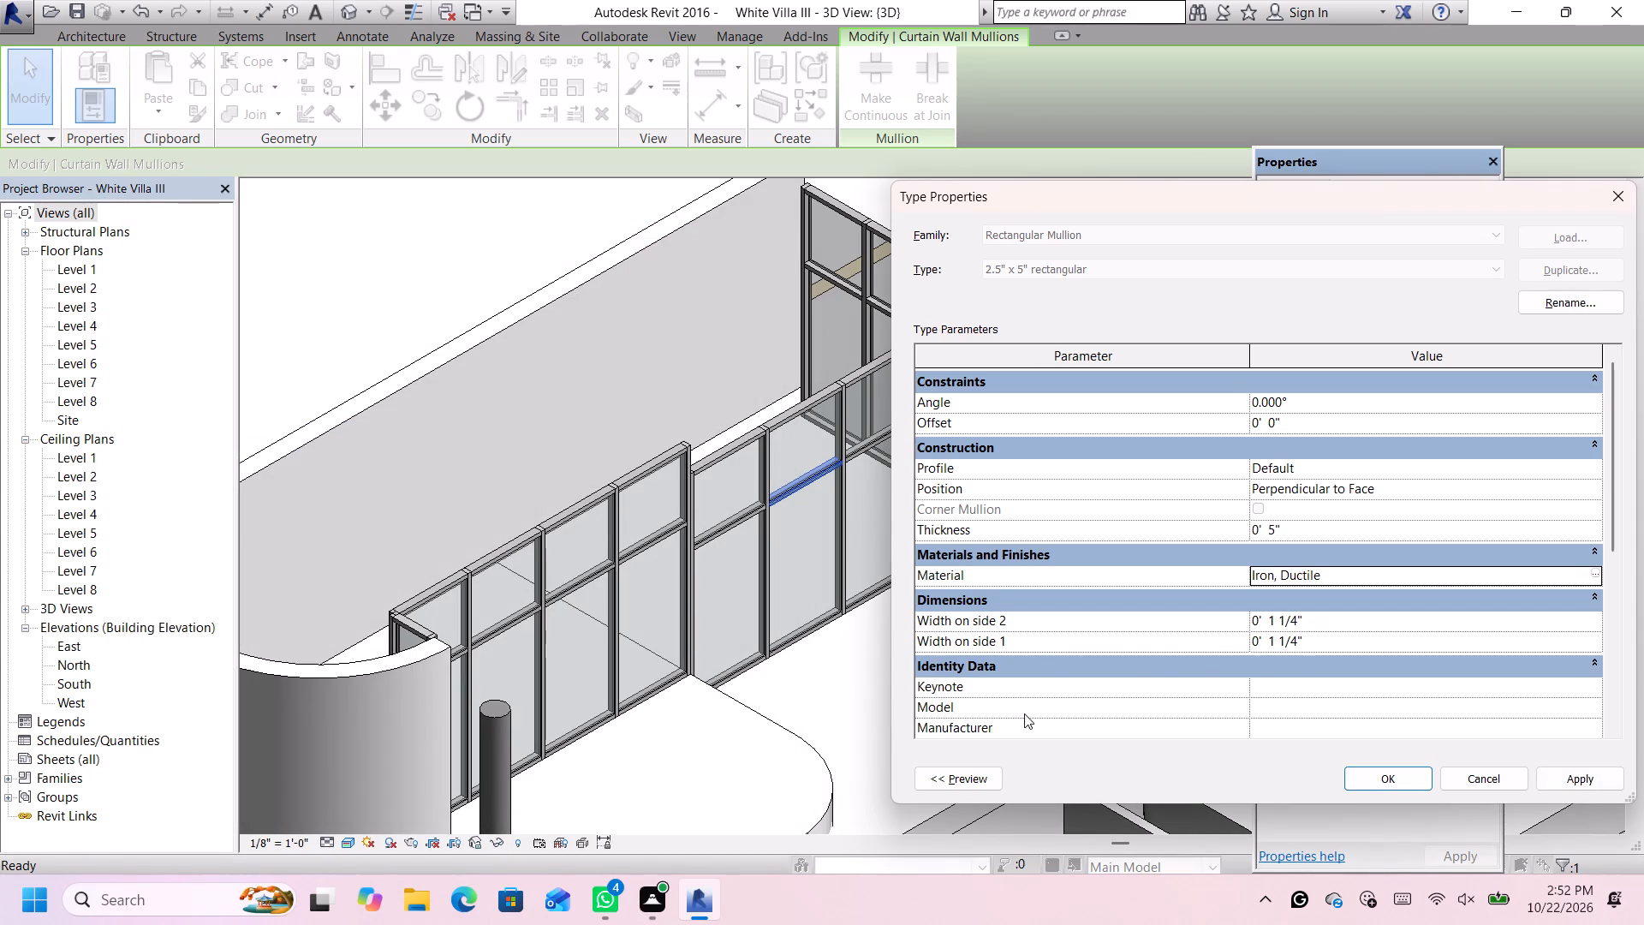
left_click(1373, 779)
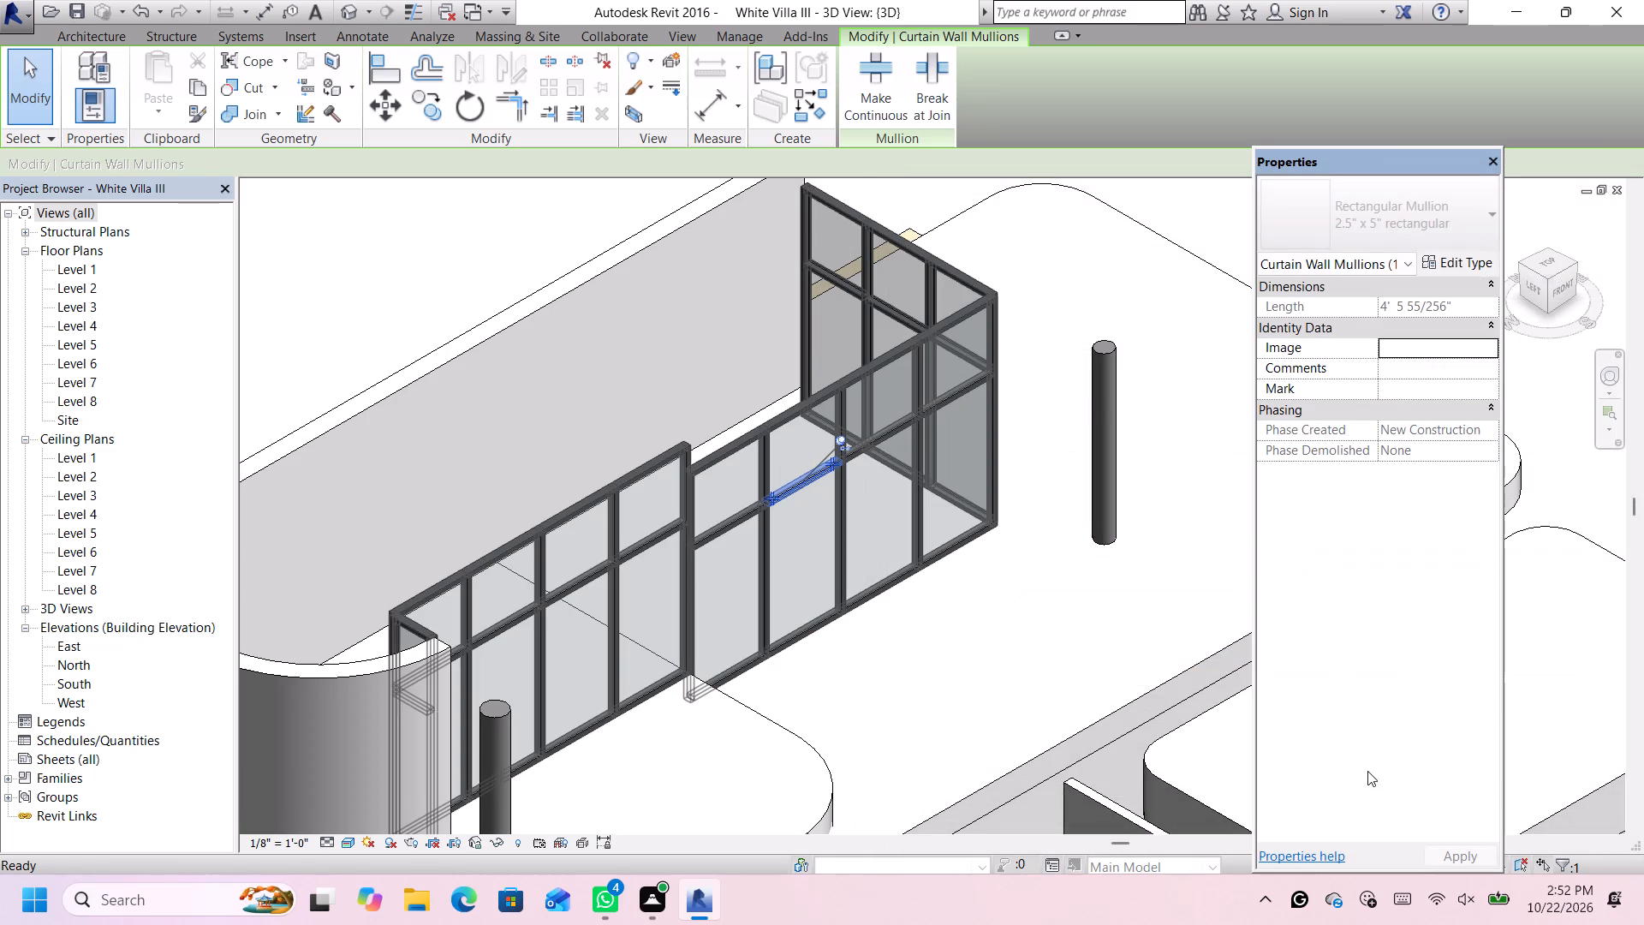
Set the Storefront curtain wall type's horizontal grid spacing to 10' 0", keeping the Fixed Distance layout.
scroll(1021, 613, "down", 6)
left_click(1120, 416)
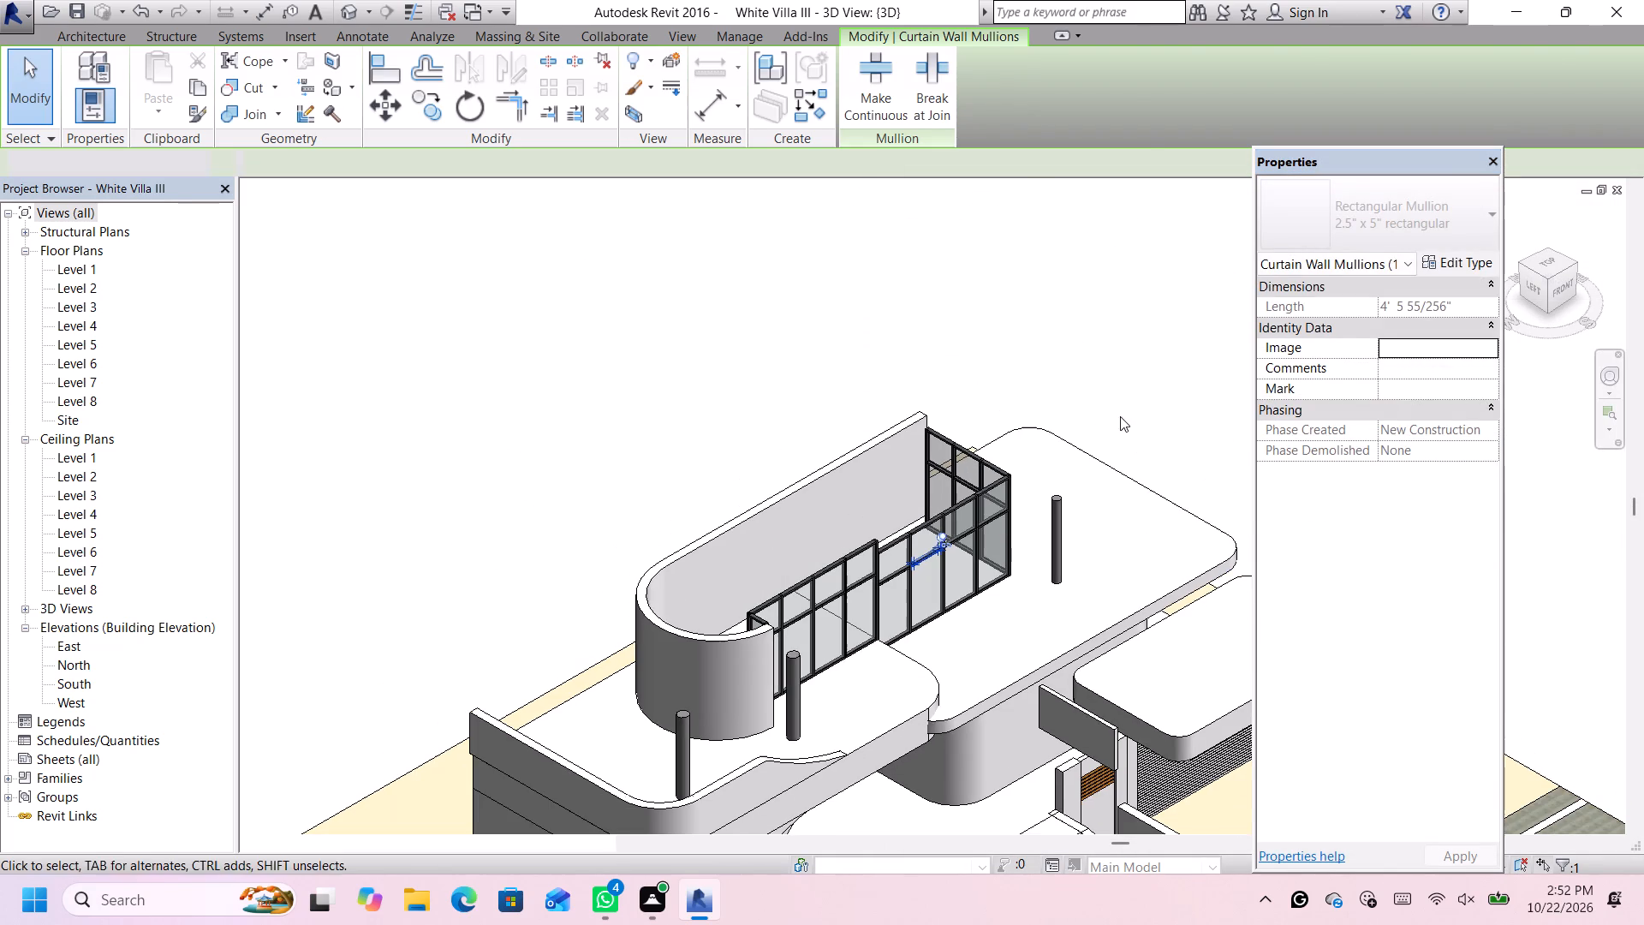
left_click(998, 509)
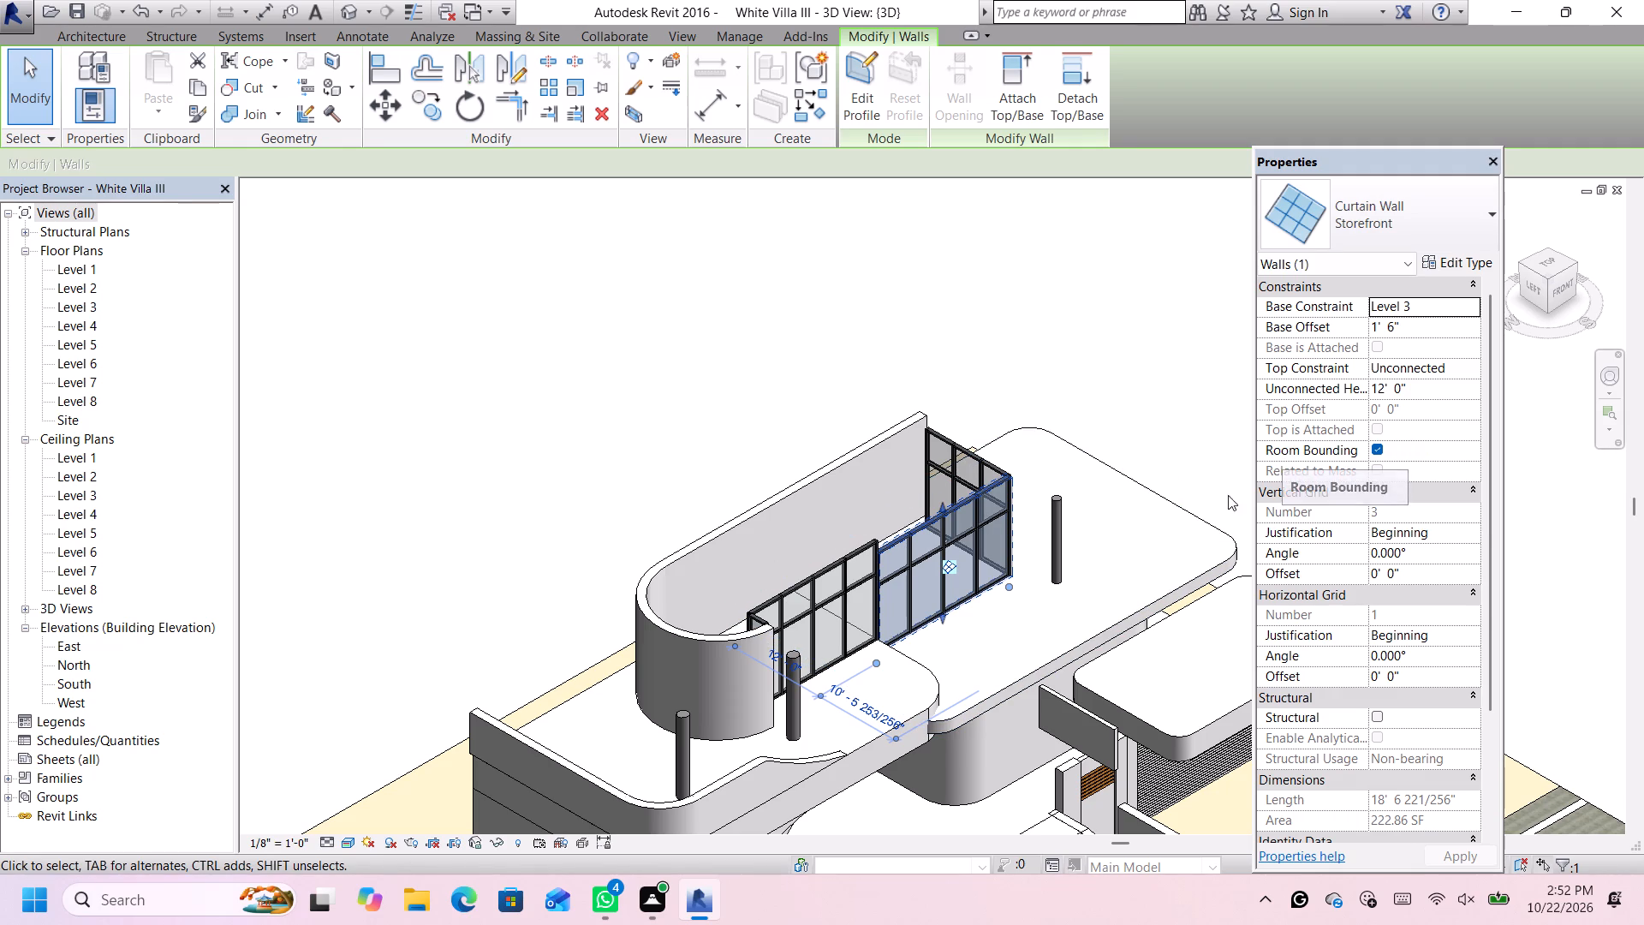
left_click(1454, 261)
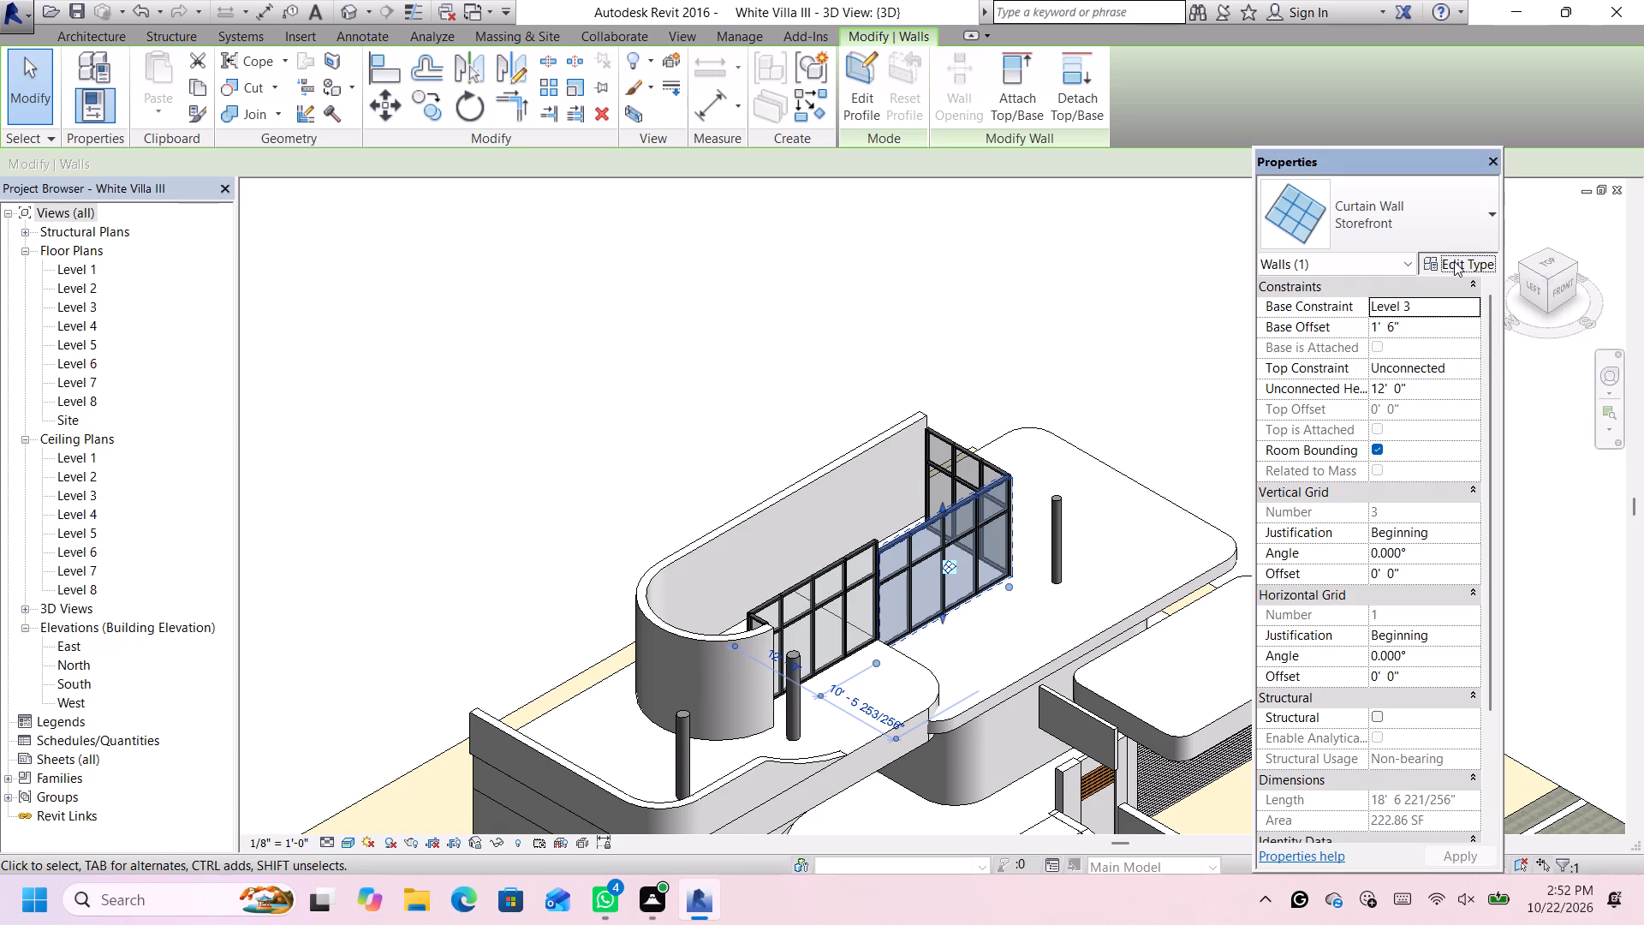
scroll(1322, 581, "down", 1)
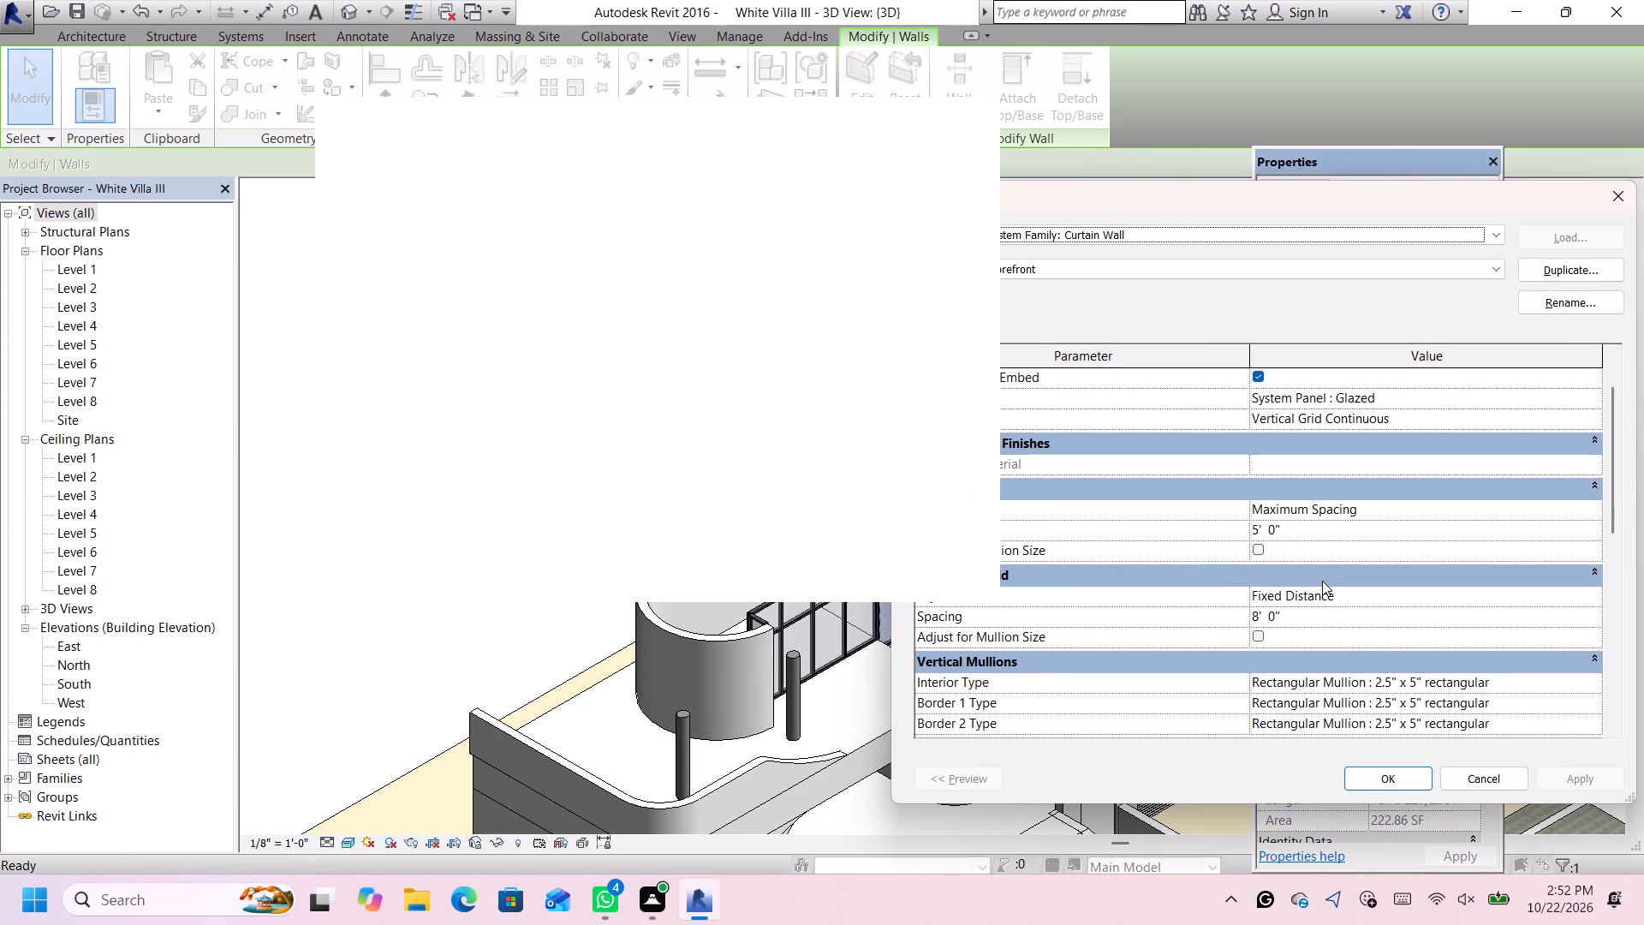
left_click(1330, 621)
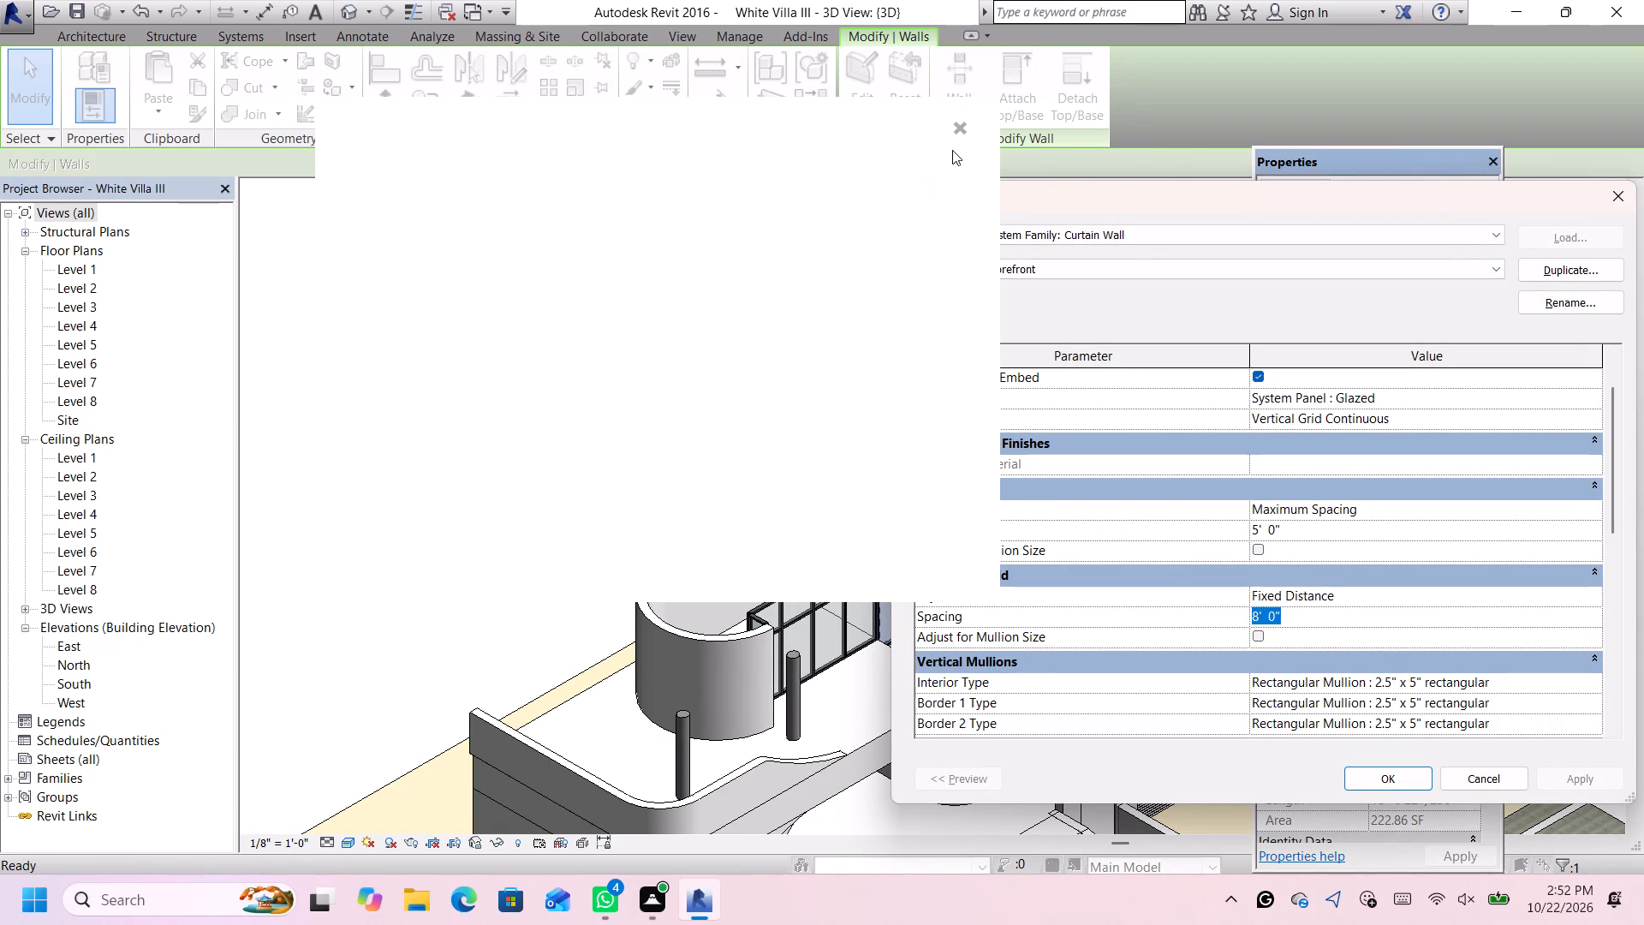
left_click(962, 126)
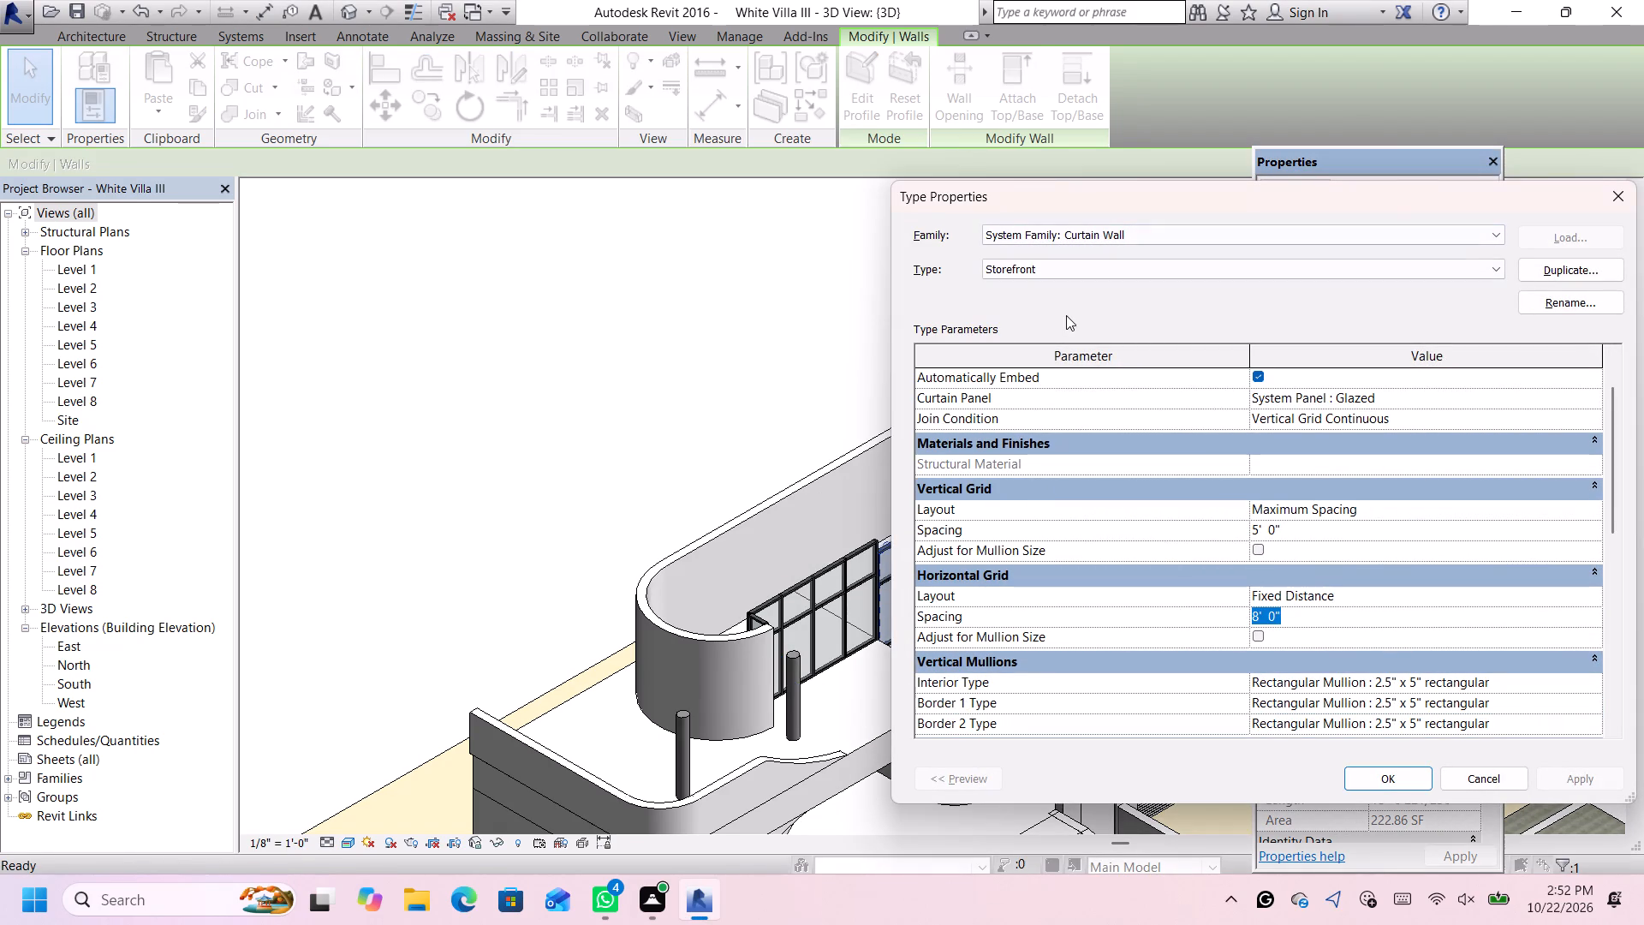
key("BackSpace")
type("10'")
key("Return")
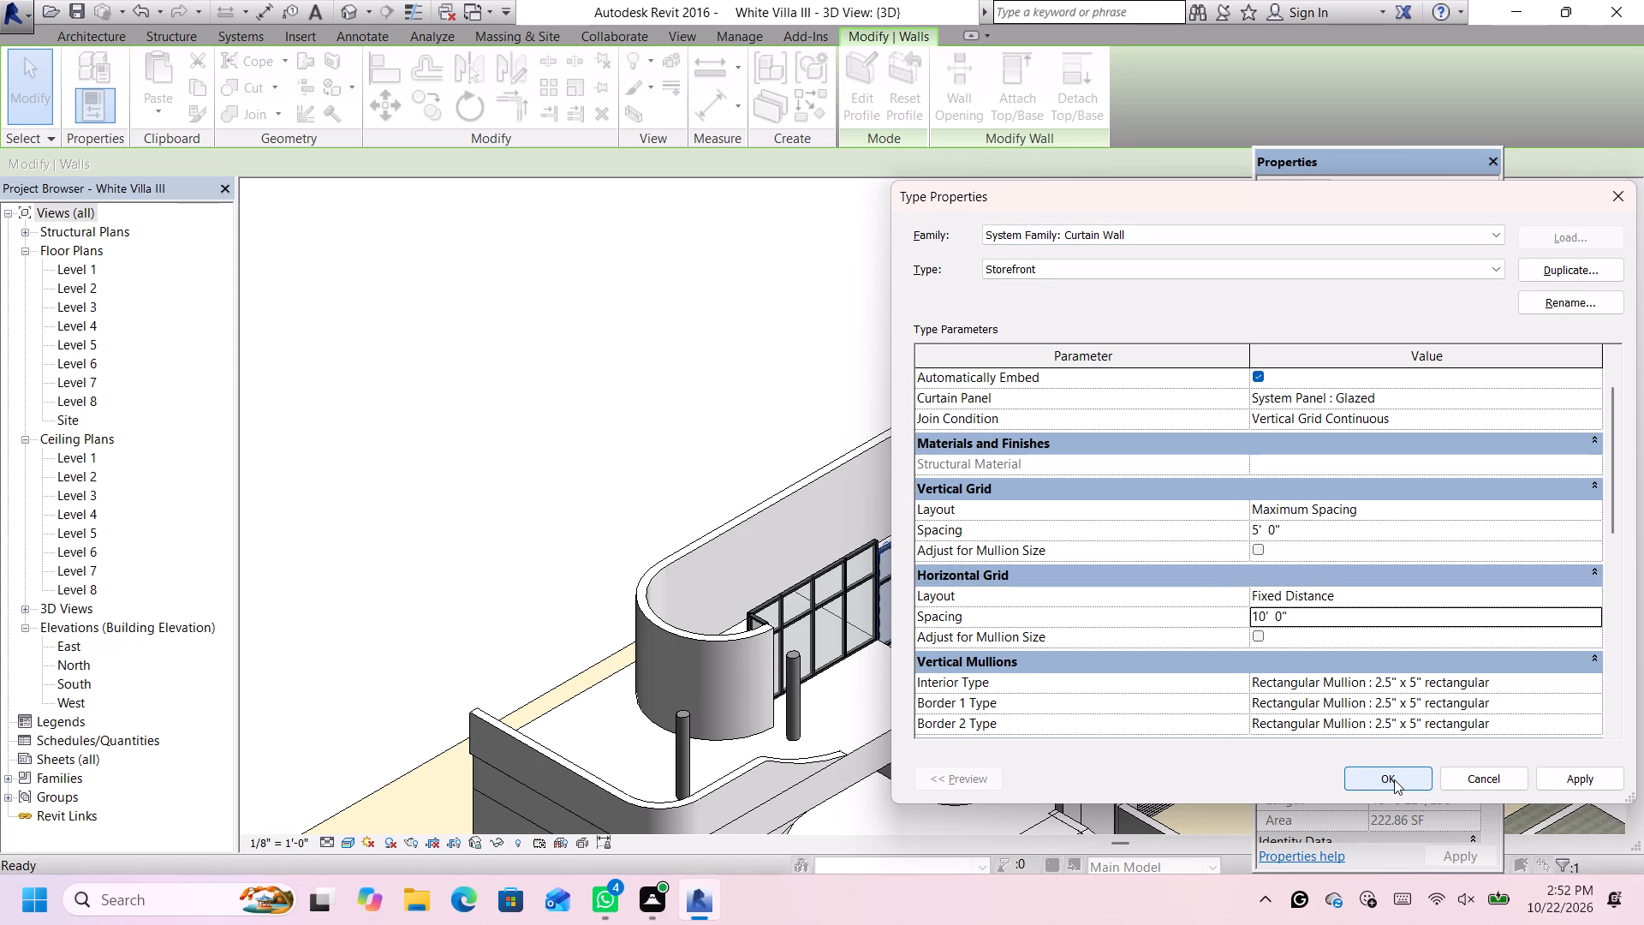
left_click(1581, 781)
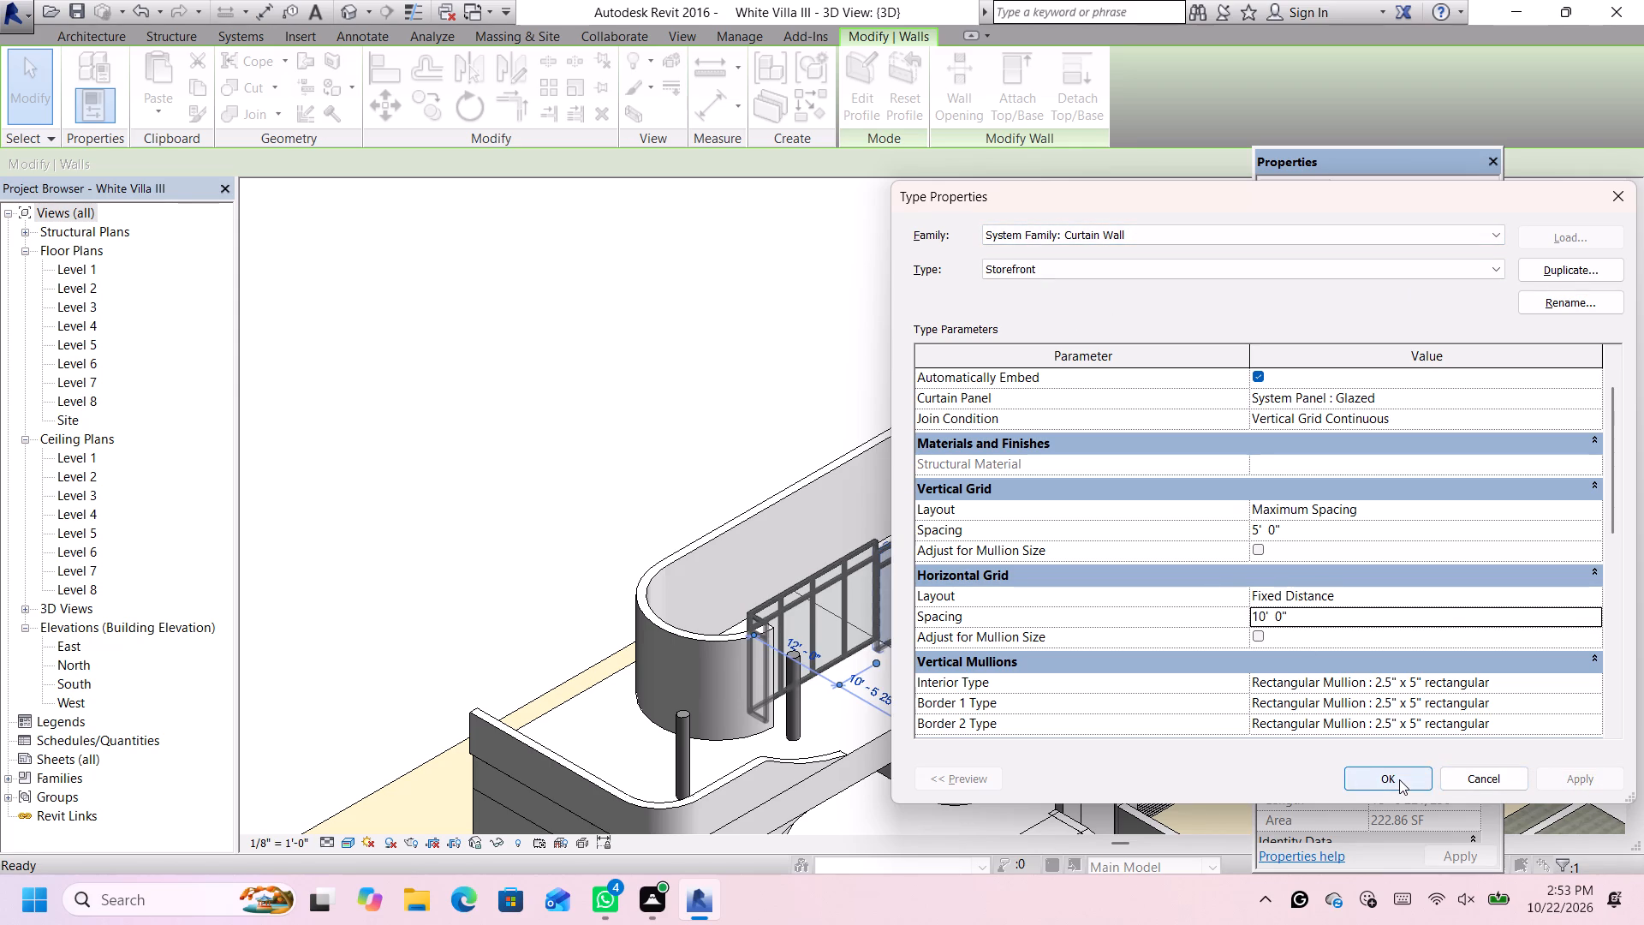
left_click(1399, 779)
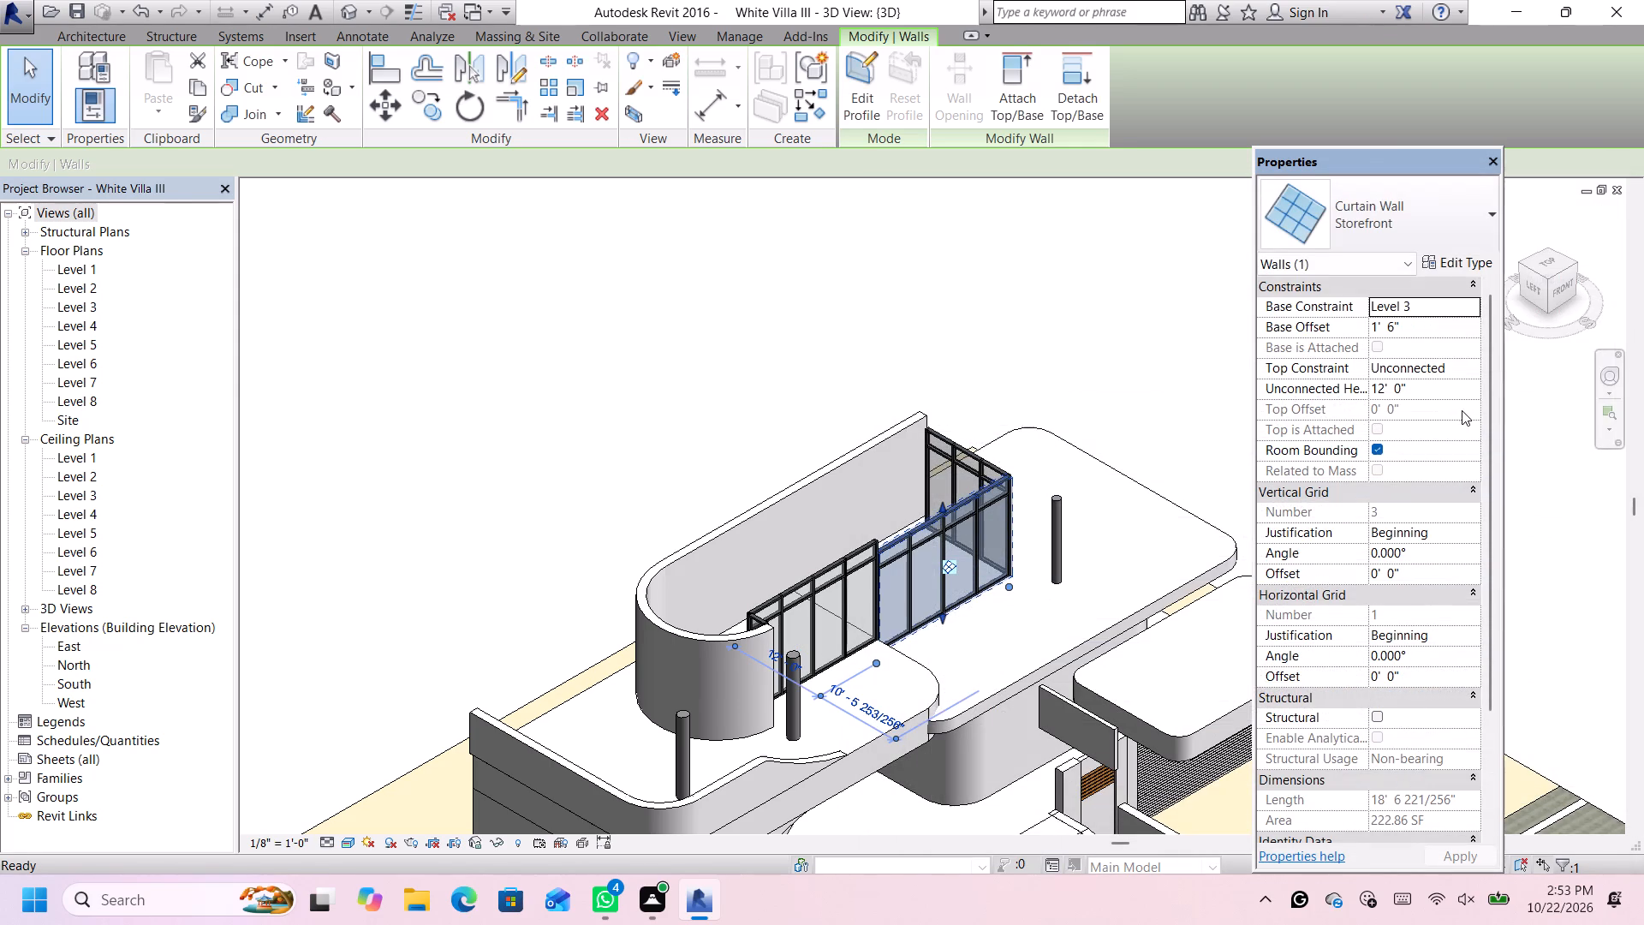
Set the Unconnected Height of the eastern front storefront wall, the one with 1' 6" Base Offset, to 10' 0".
left_click(1435, 392)
key("BackSpace")
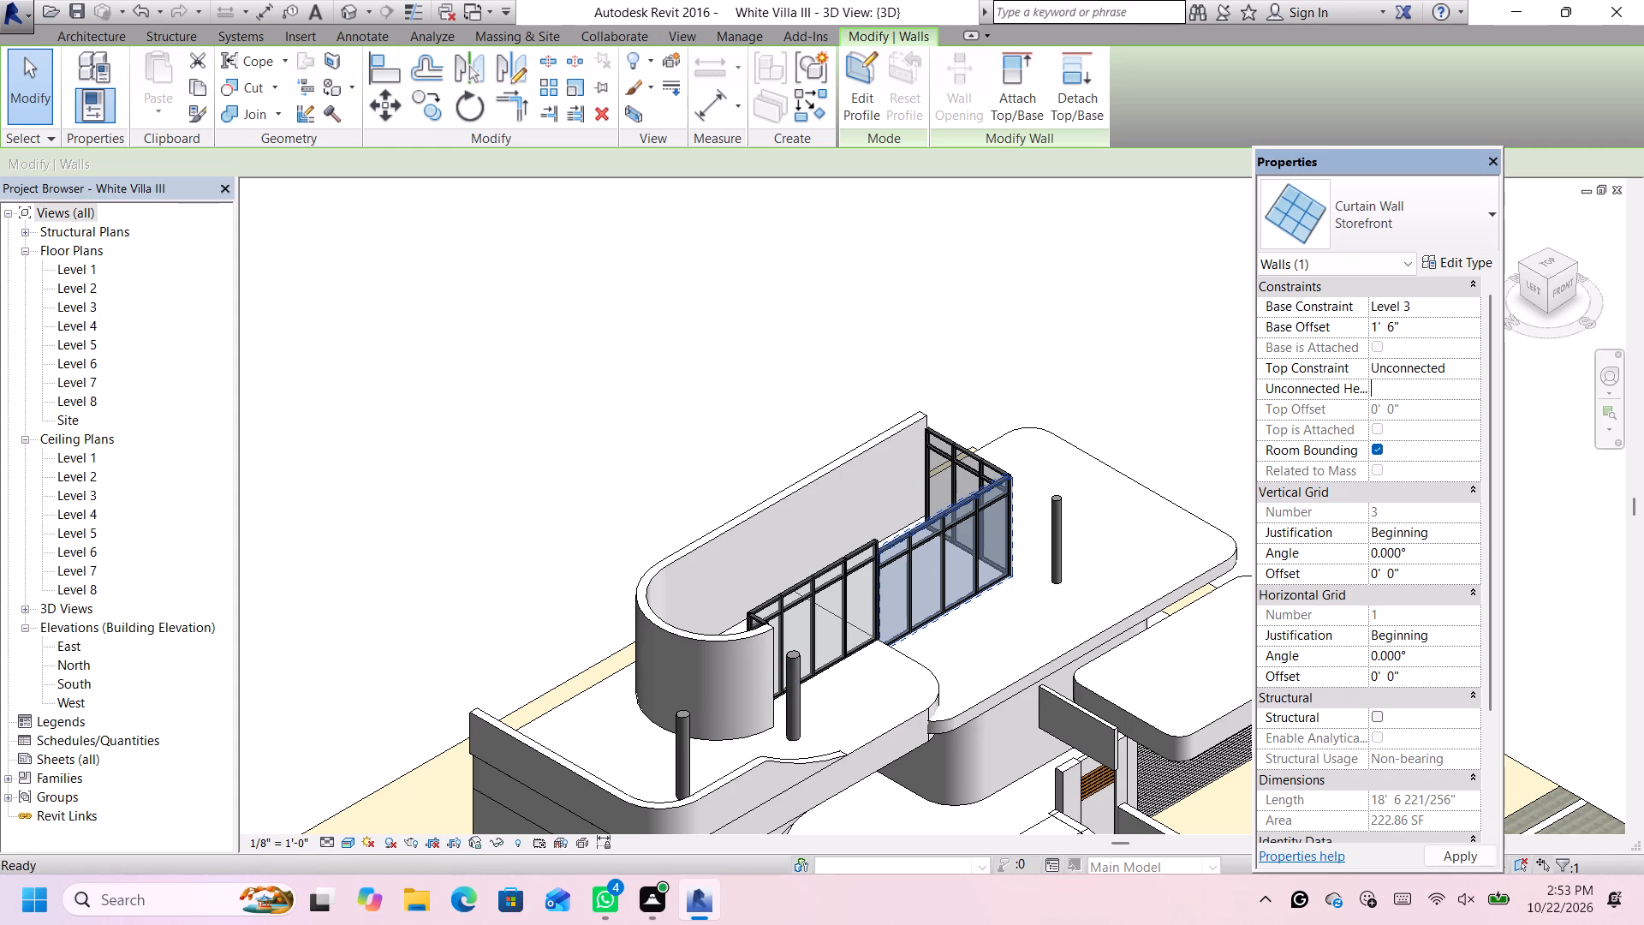
type("10'")
key("Return")
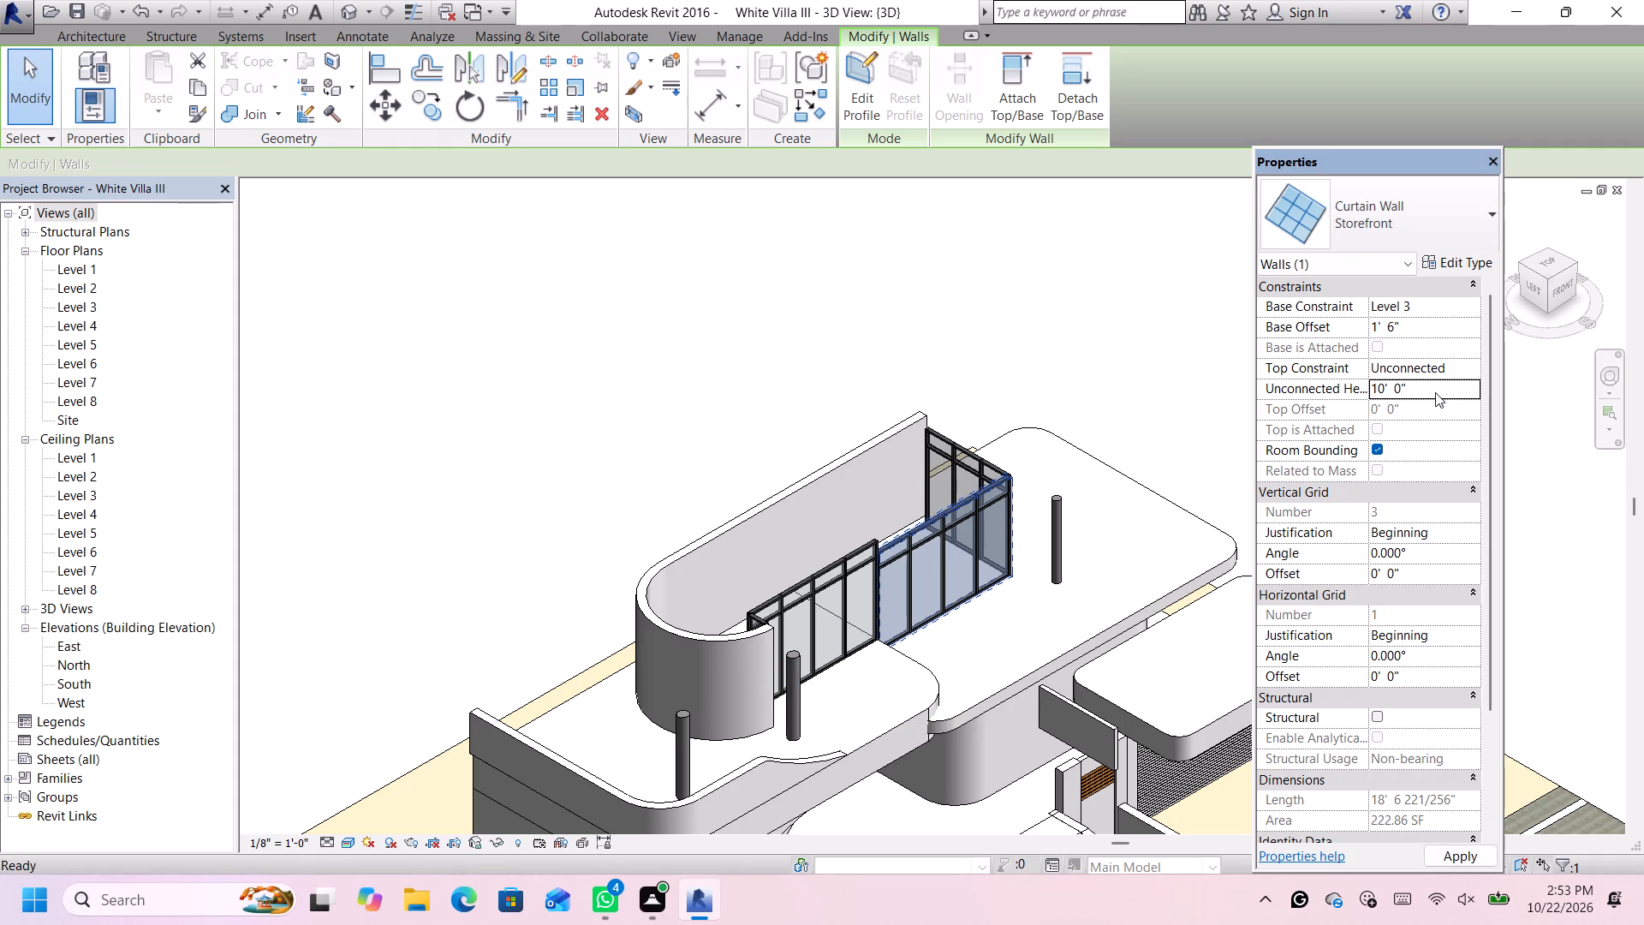
key("Return")
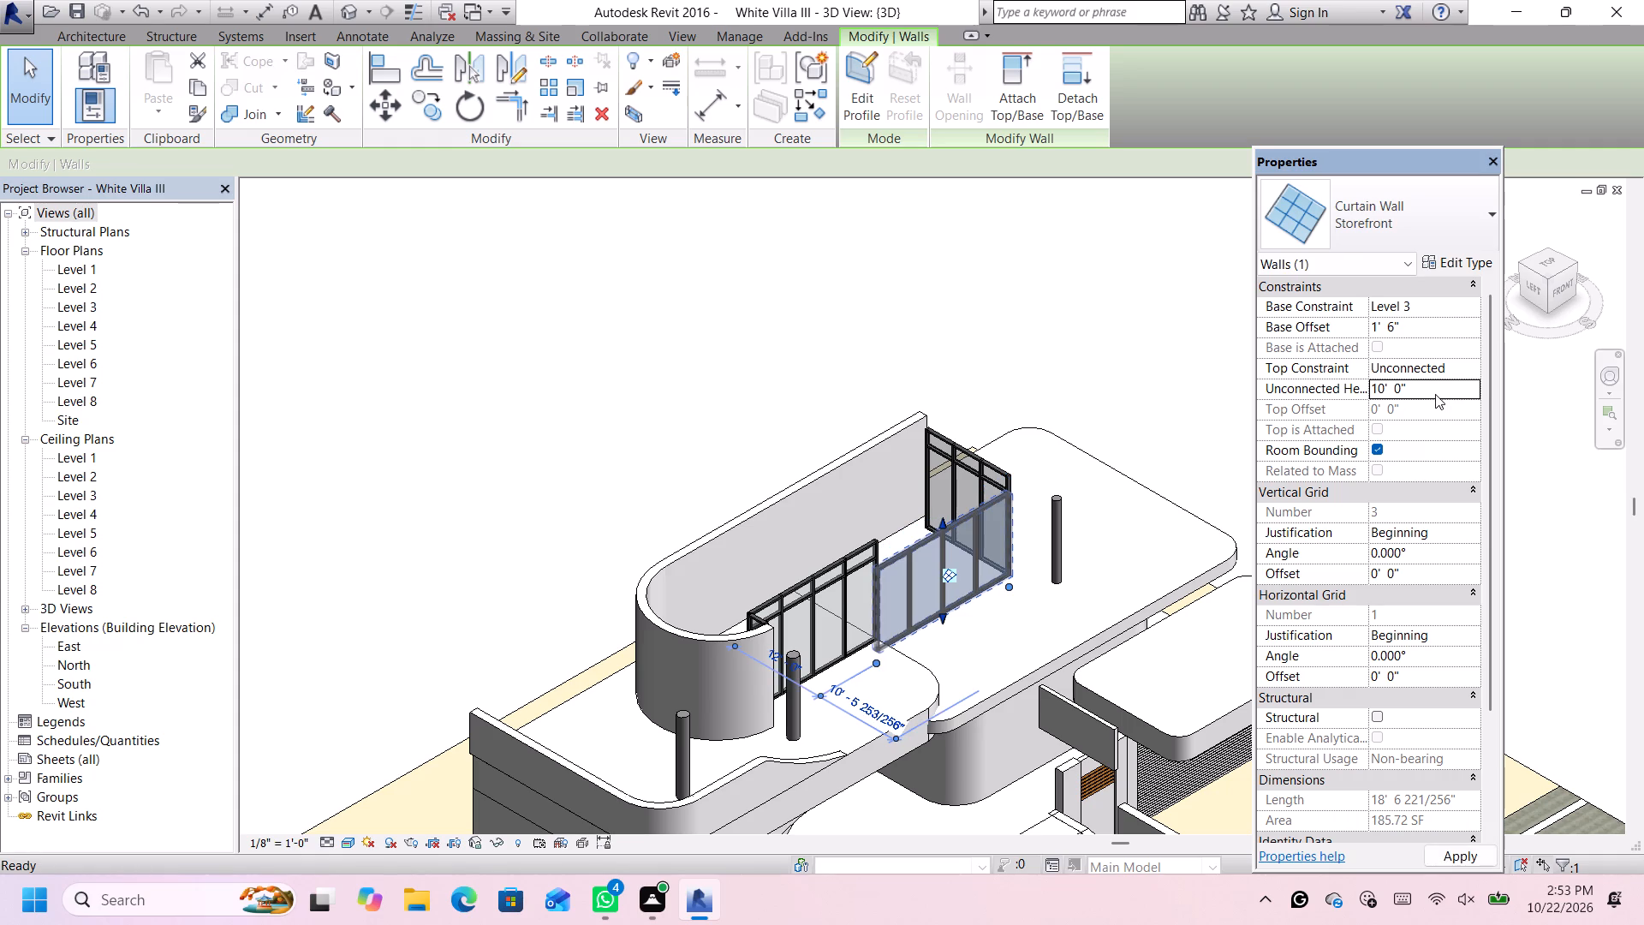
Set the Unconnected Height of the east-end storefront wall to 10' 0".
scroll(970, 461, "up", 3)
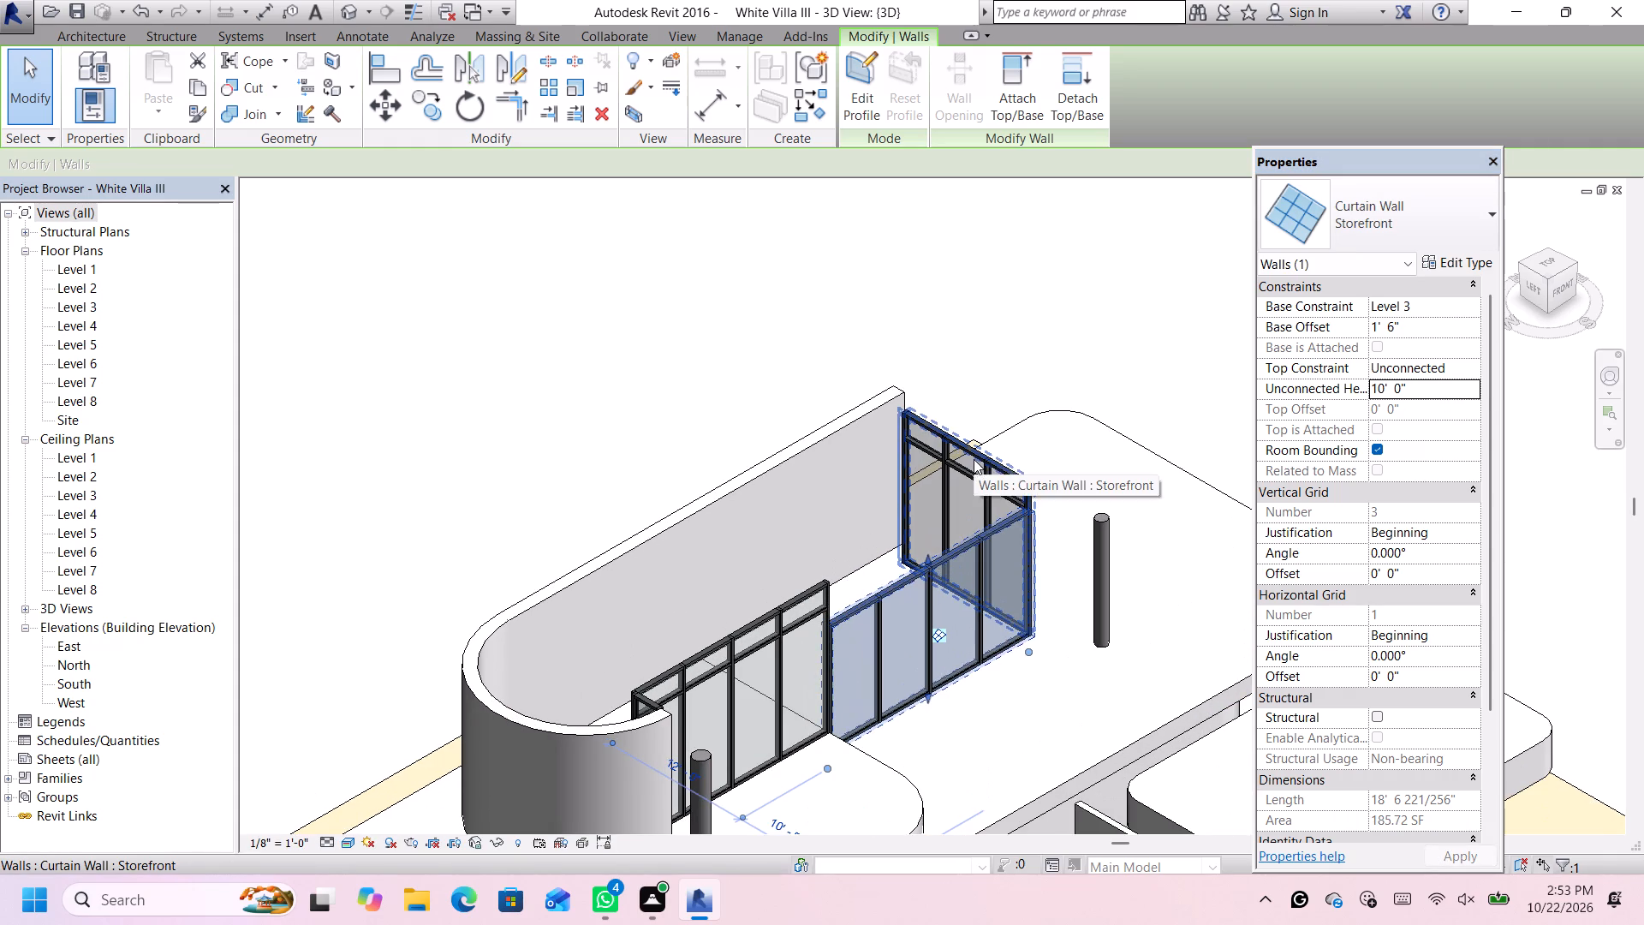
scroll(974, 459, "up", 1)
left_click(974, 459)
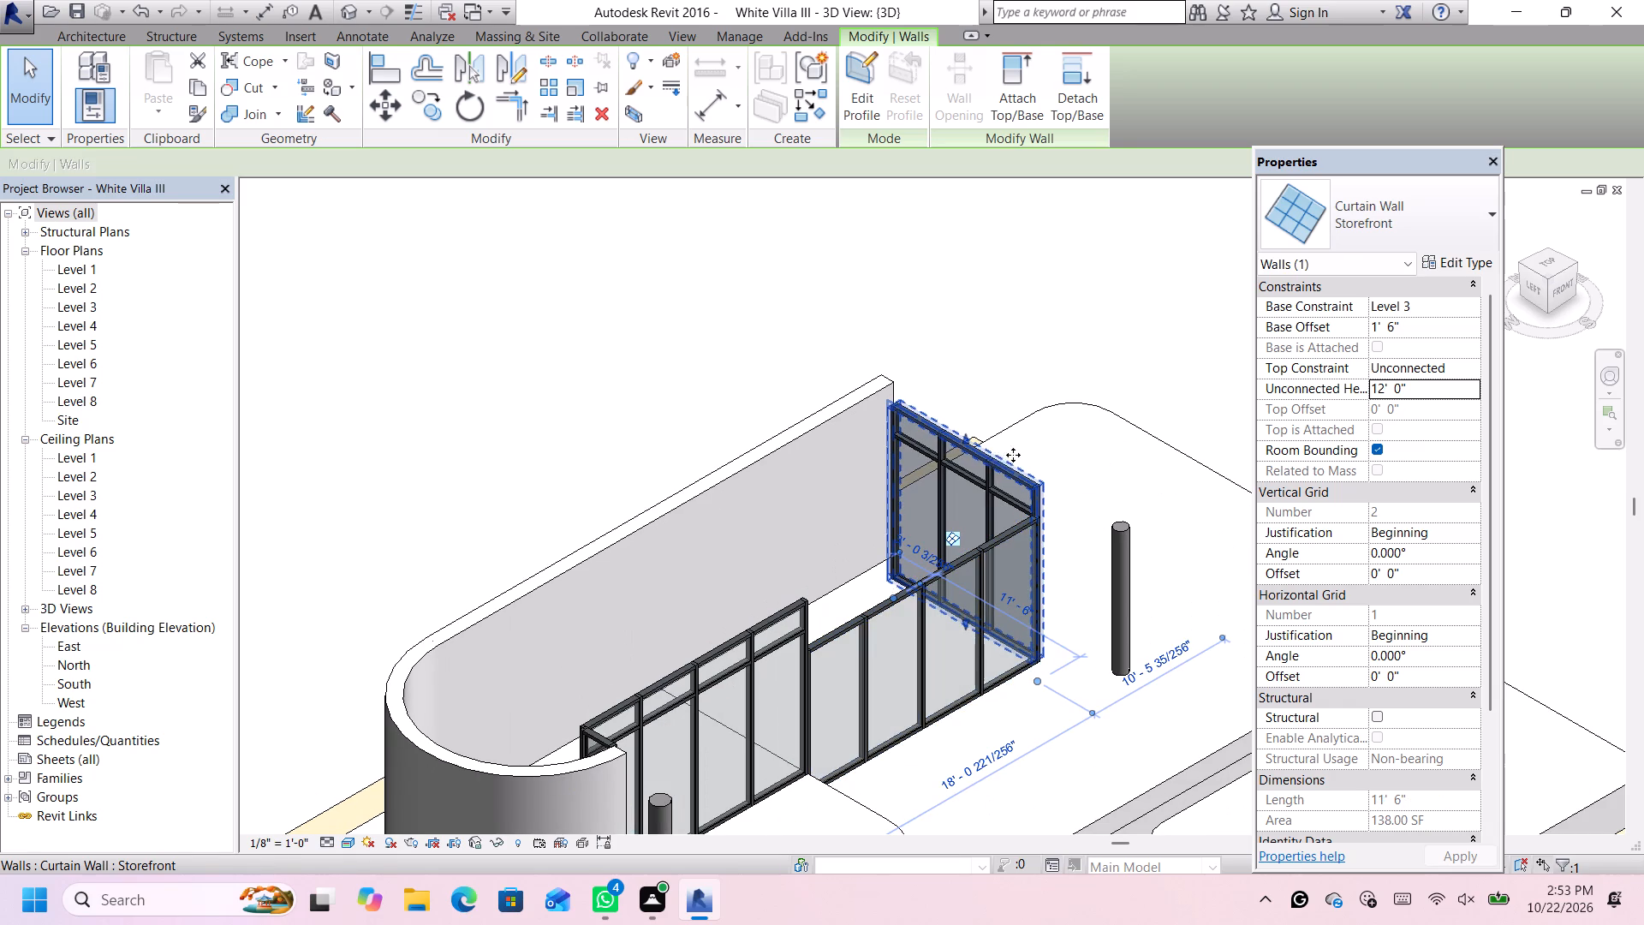
left_click(1417, 389)
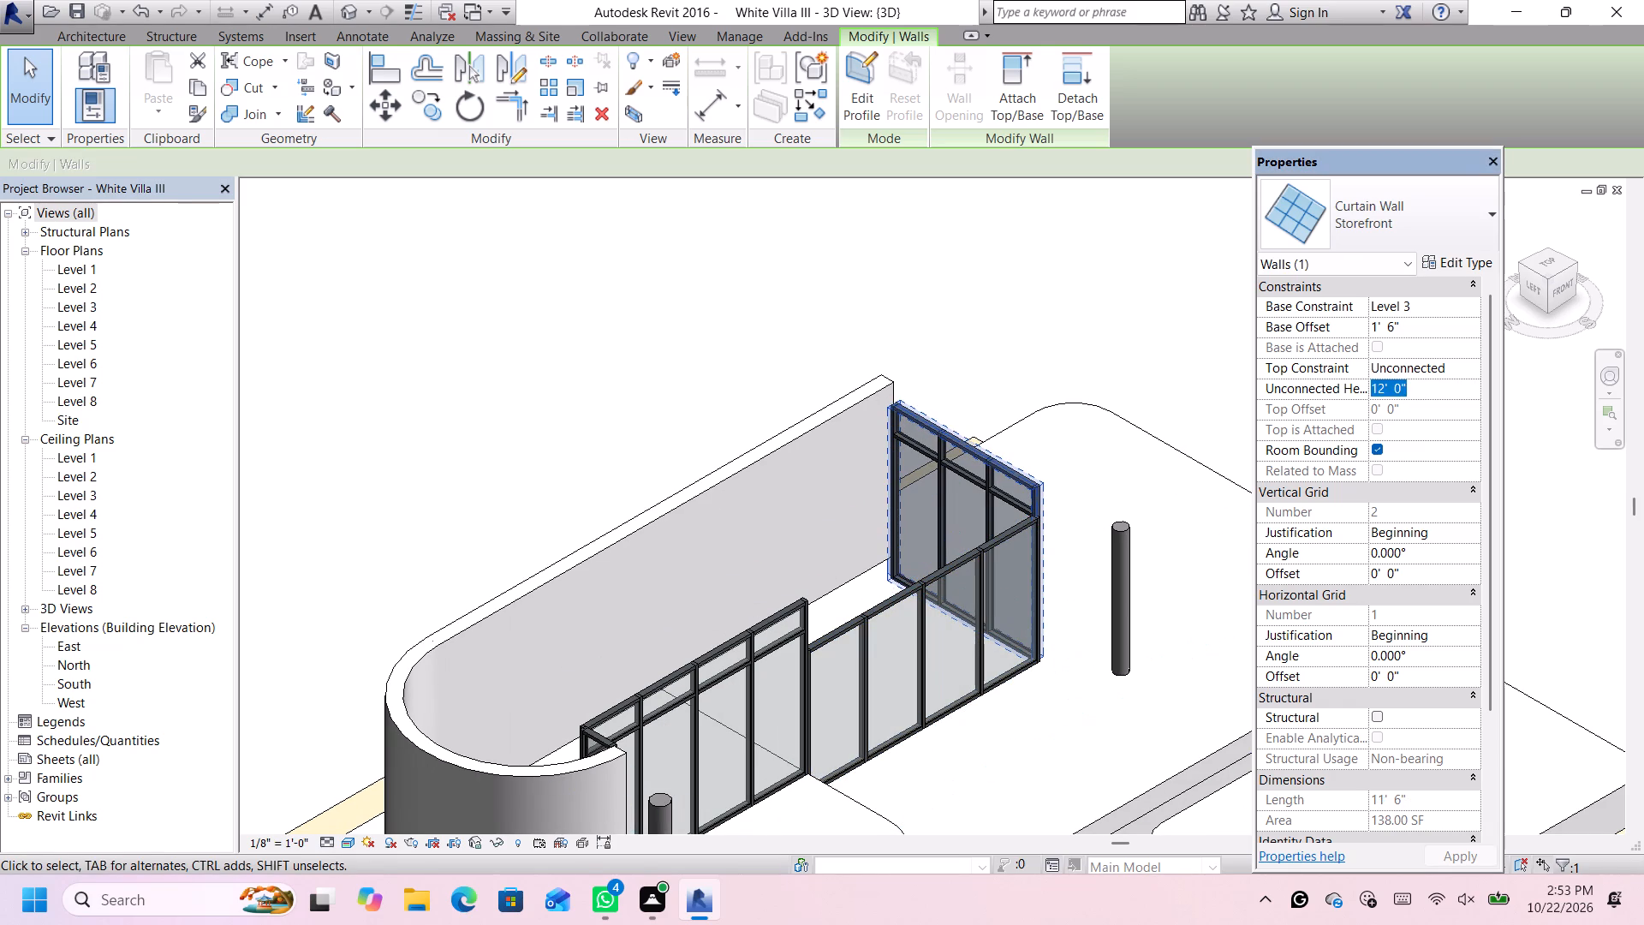
key("BackSpace")
key("1")
key("0")
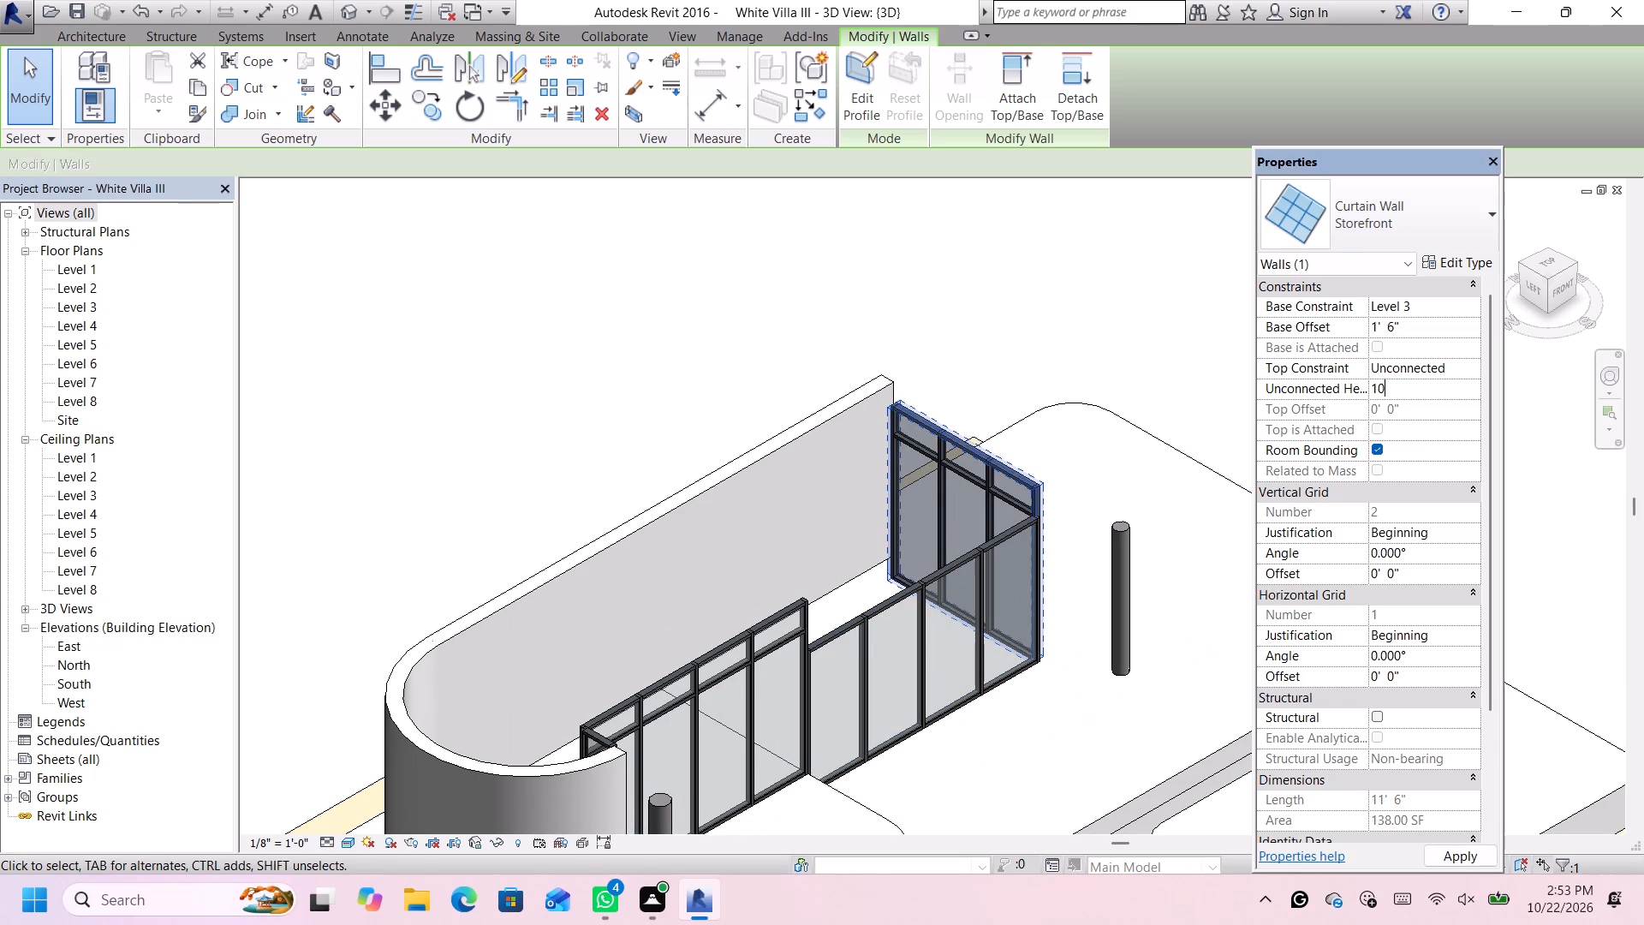
key("apostrophe")
key("Return")
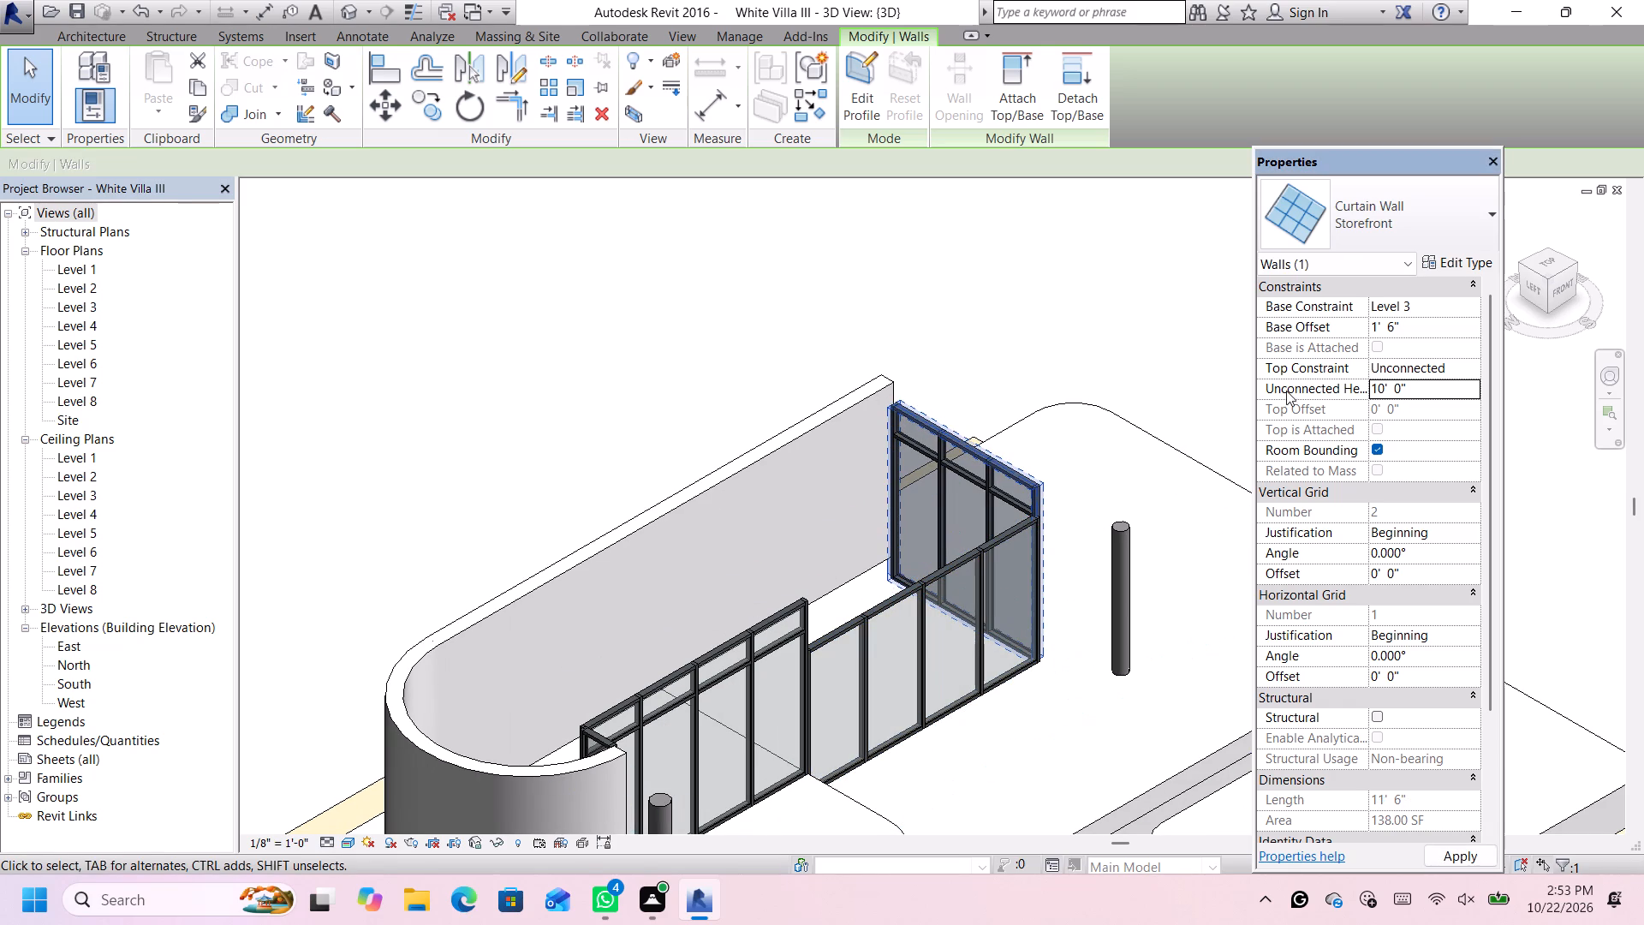
Set the Unconnected Height of the western front storefront wall, next to the curved white wall, to 10' 0".
scroll(712, 643, "up", 1)
left_click(714, 647)
scroll(714, 645, "down", 1)
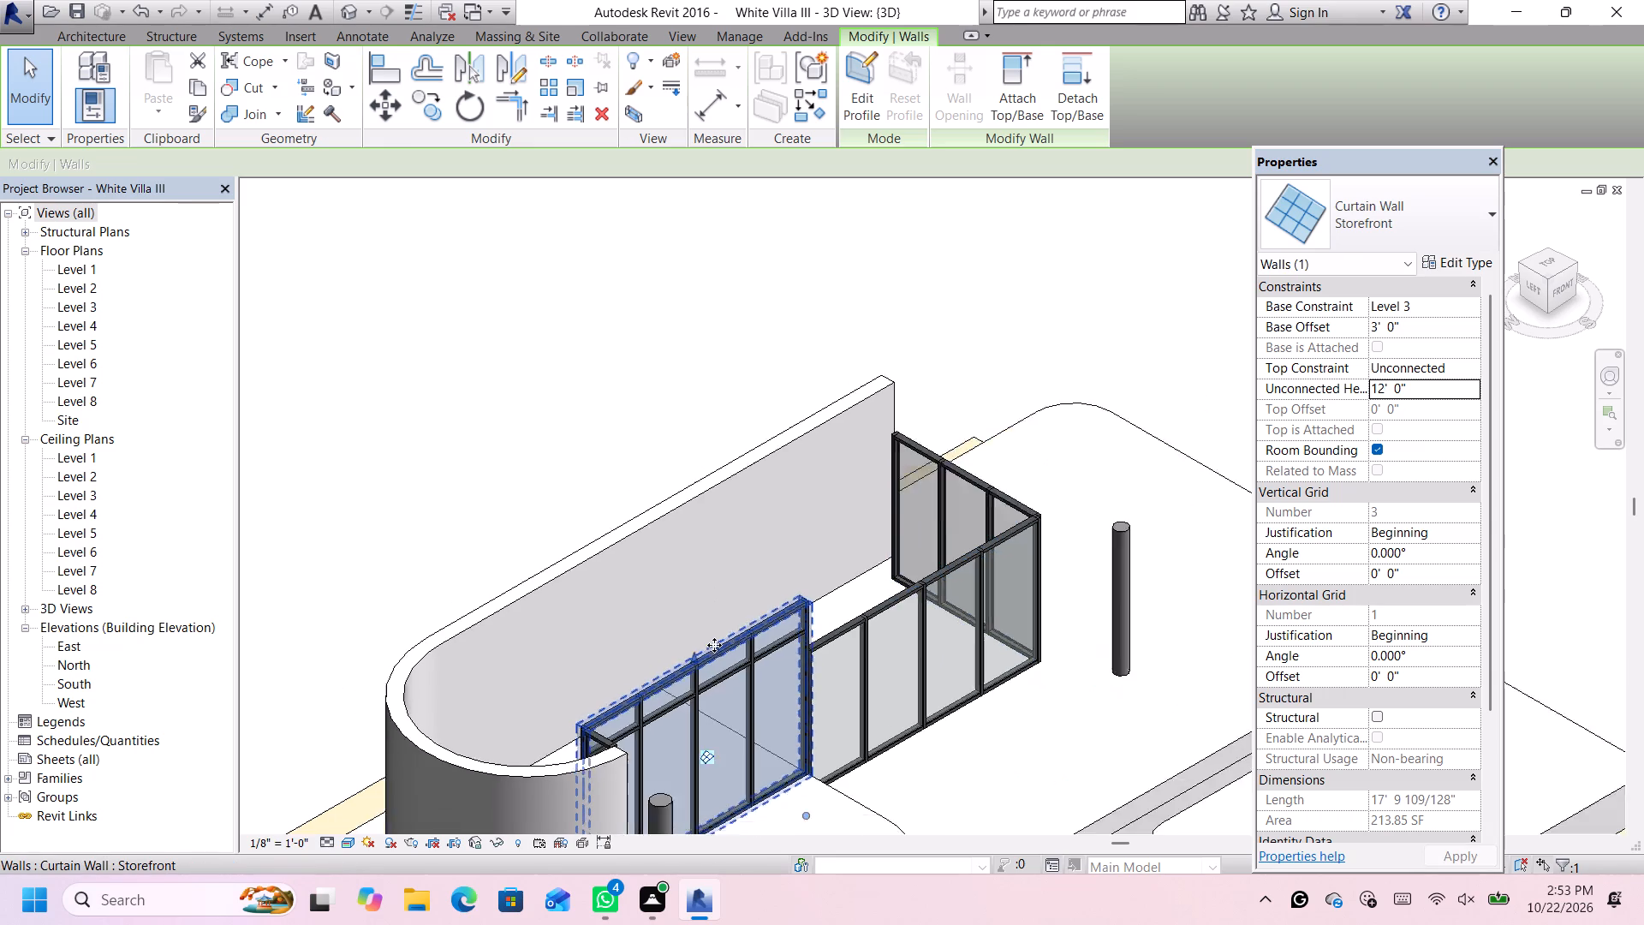
scroll(714, 645, "down", 4)
left_click(1425, 391)
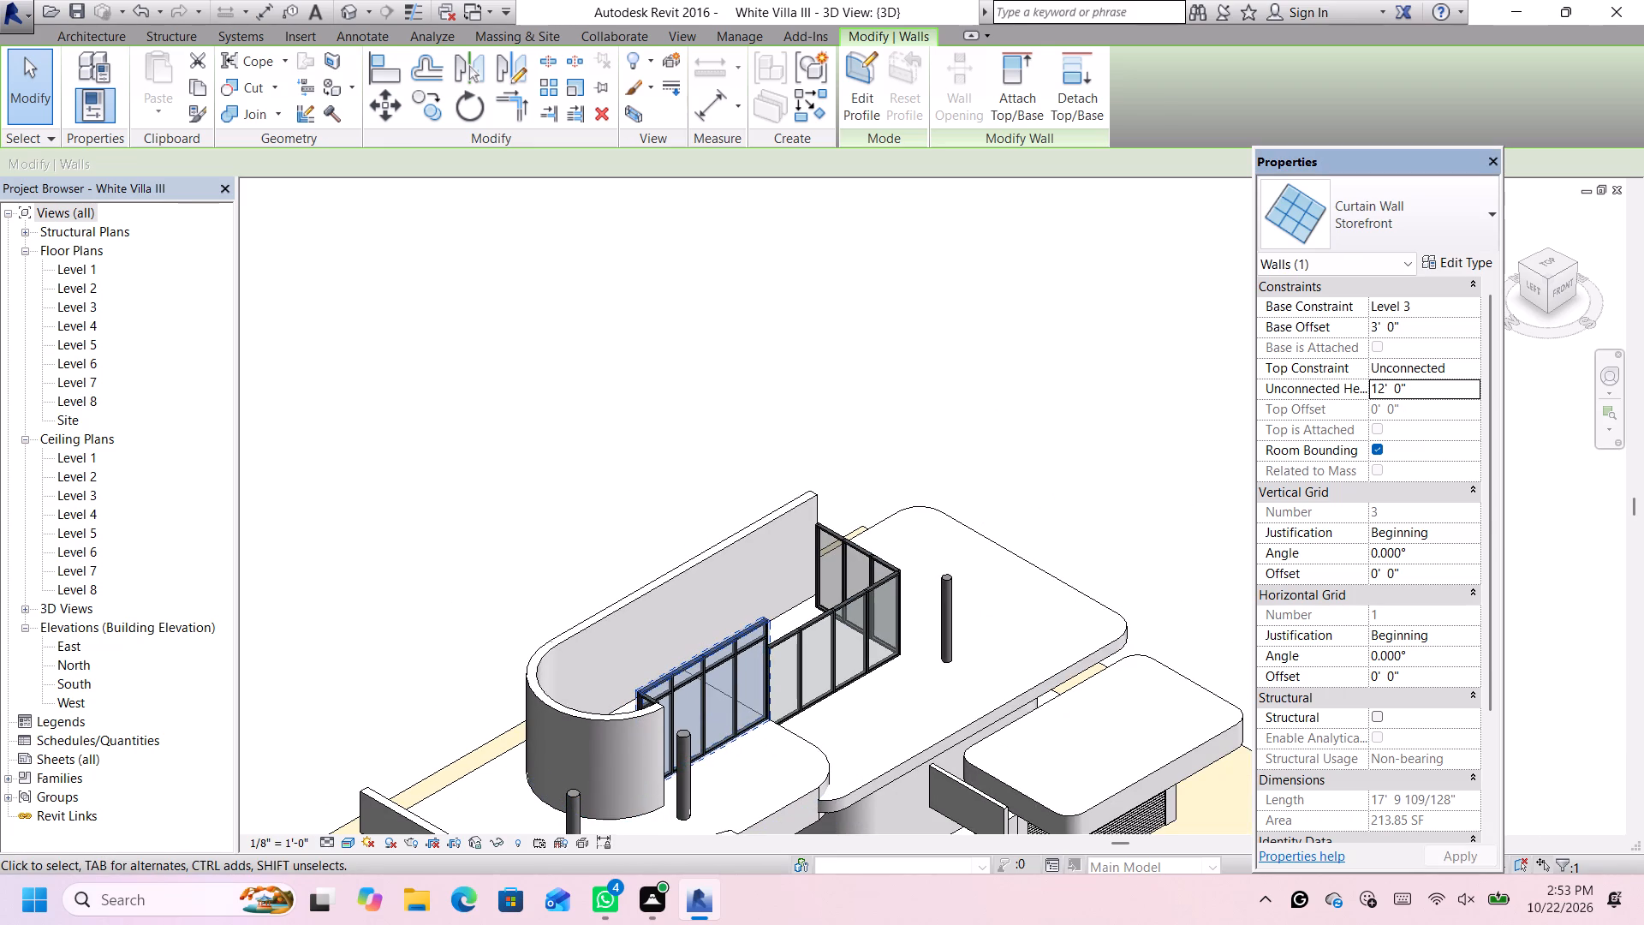
key("BackSpace")
key("1")
key("0")
key("apostrophe")
key("Return")
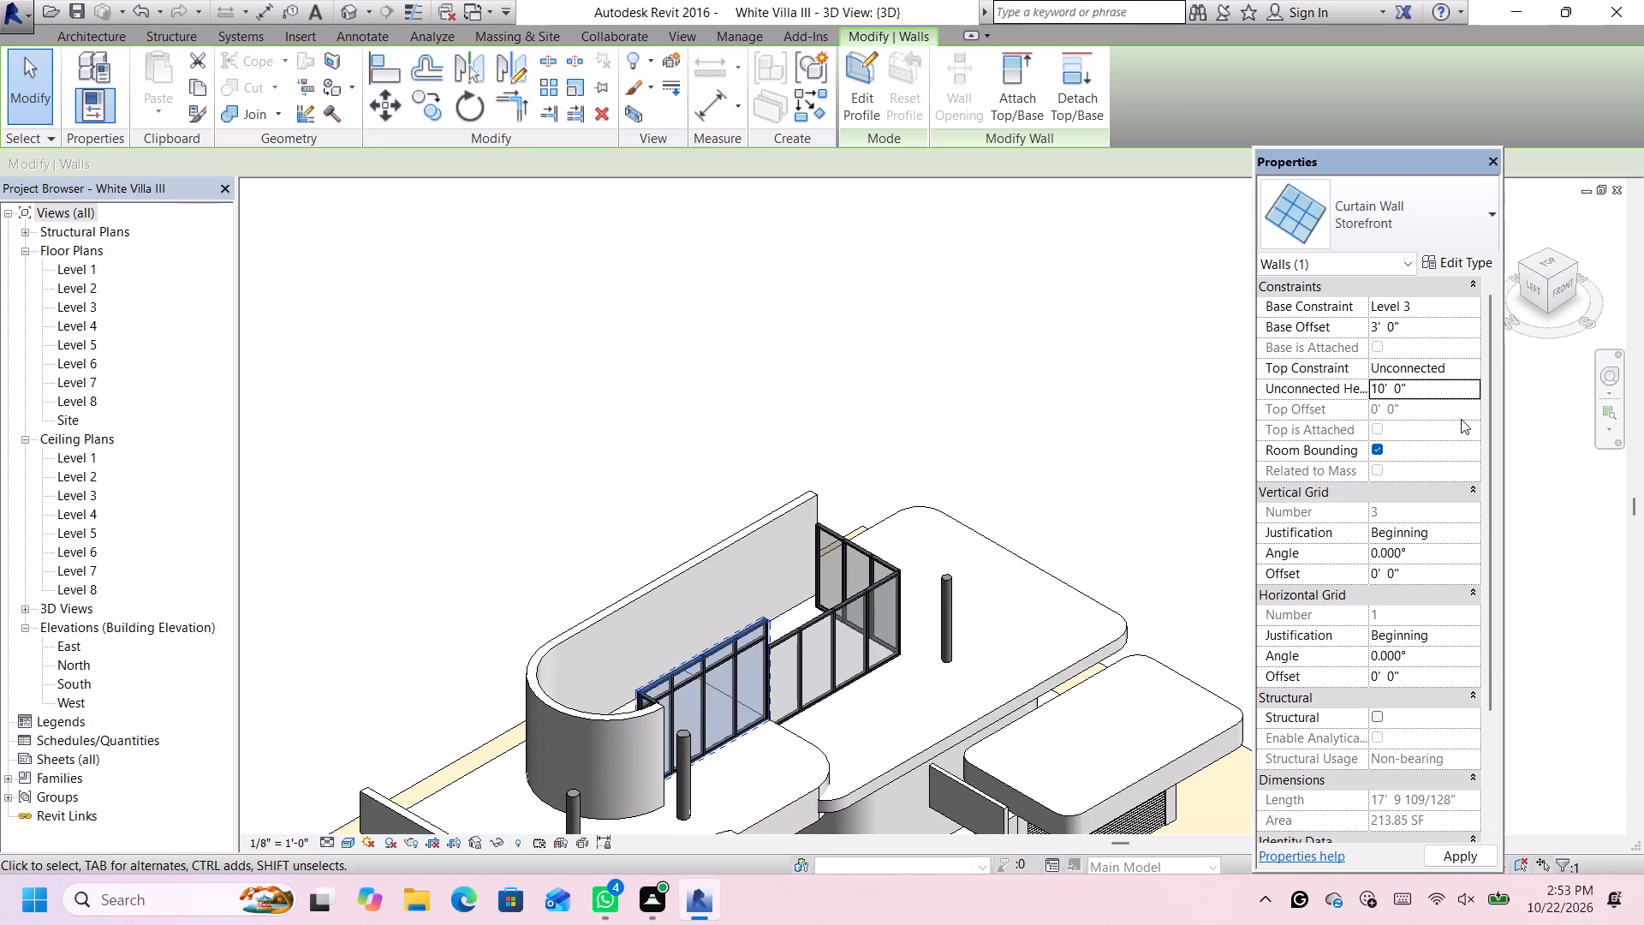
Set the Unconnected Height of the short storefront return wall at the curved white wall's end to 10' 0".
scroll(613, 604, "down", 5)
scroll(632, 594, "up", 1)
scroll(603, 671, "up", 3)
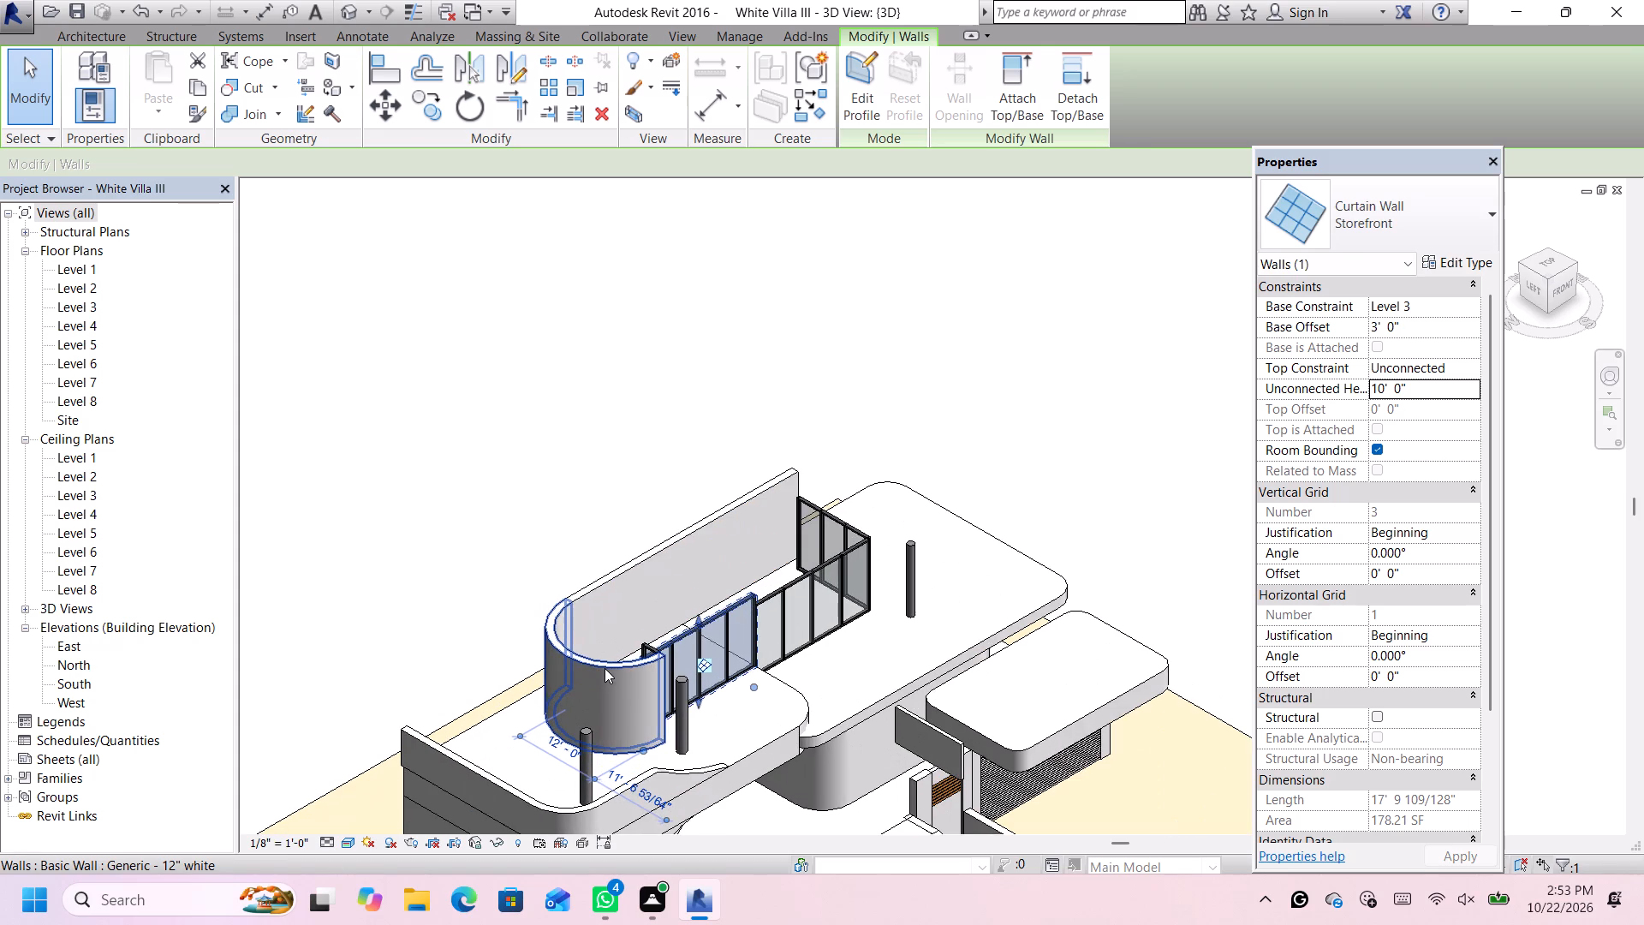
scroll(627, 652, "up", 5)
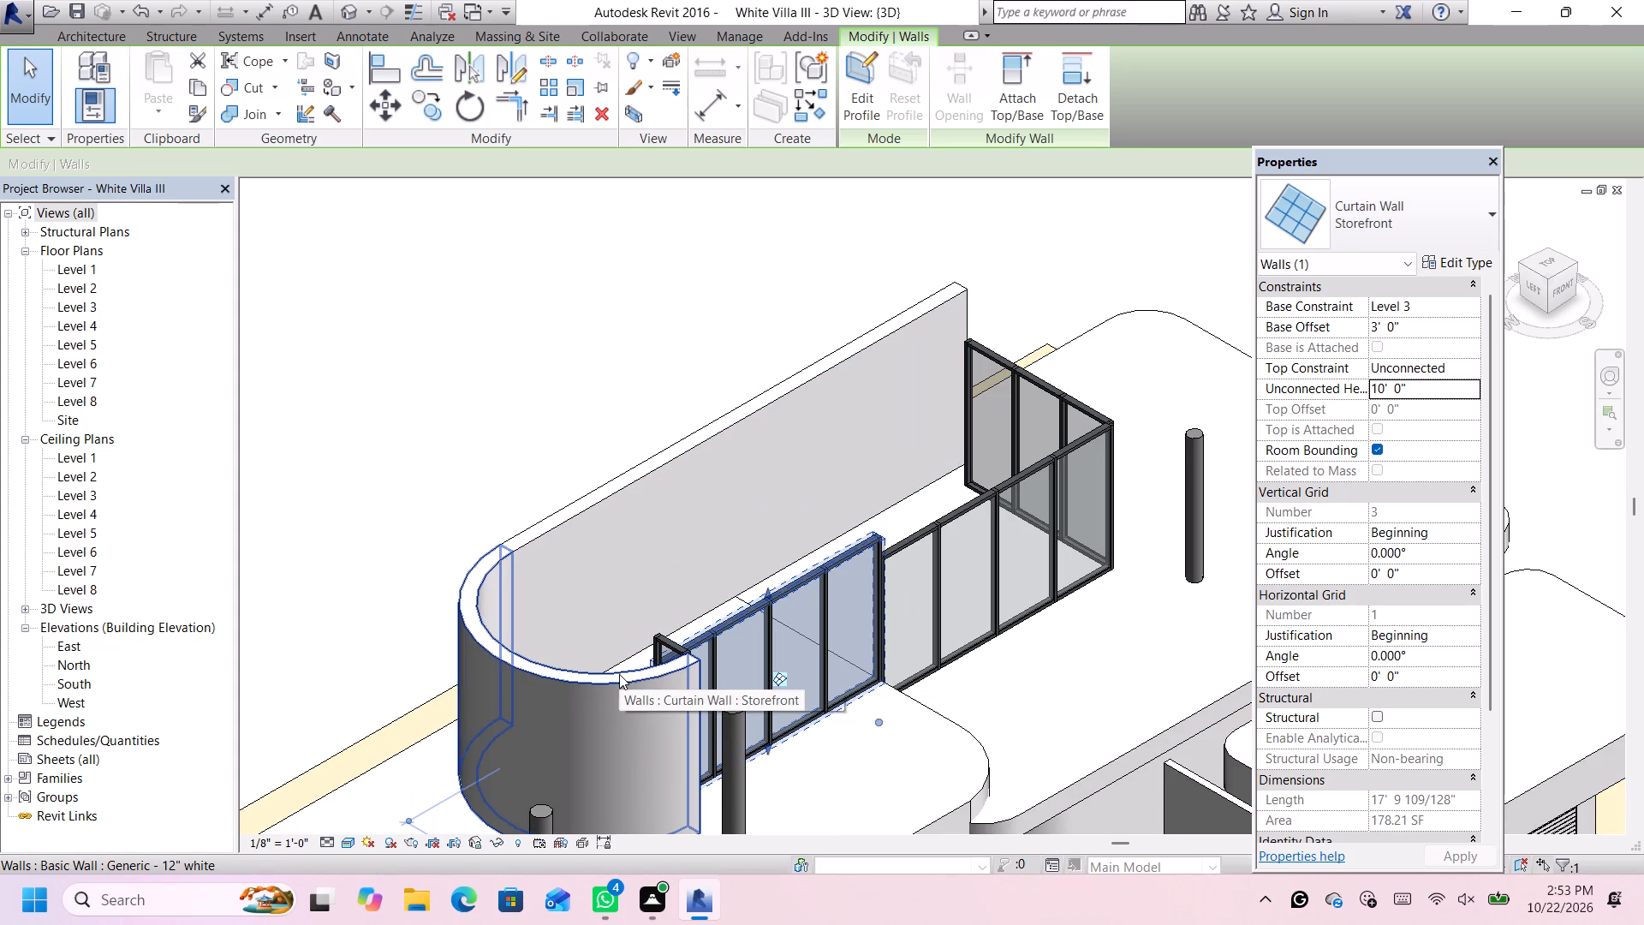
scroll(665, 642, "up", 8)
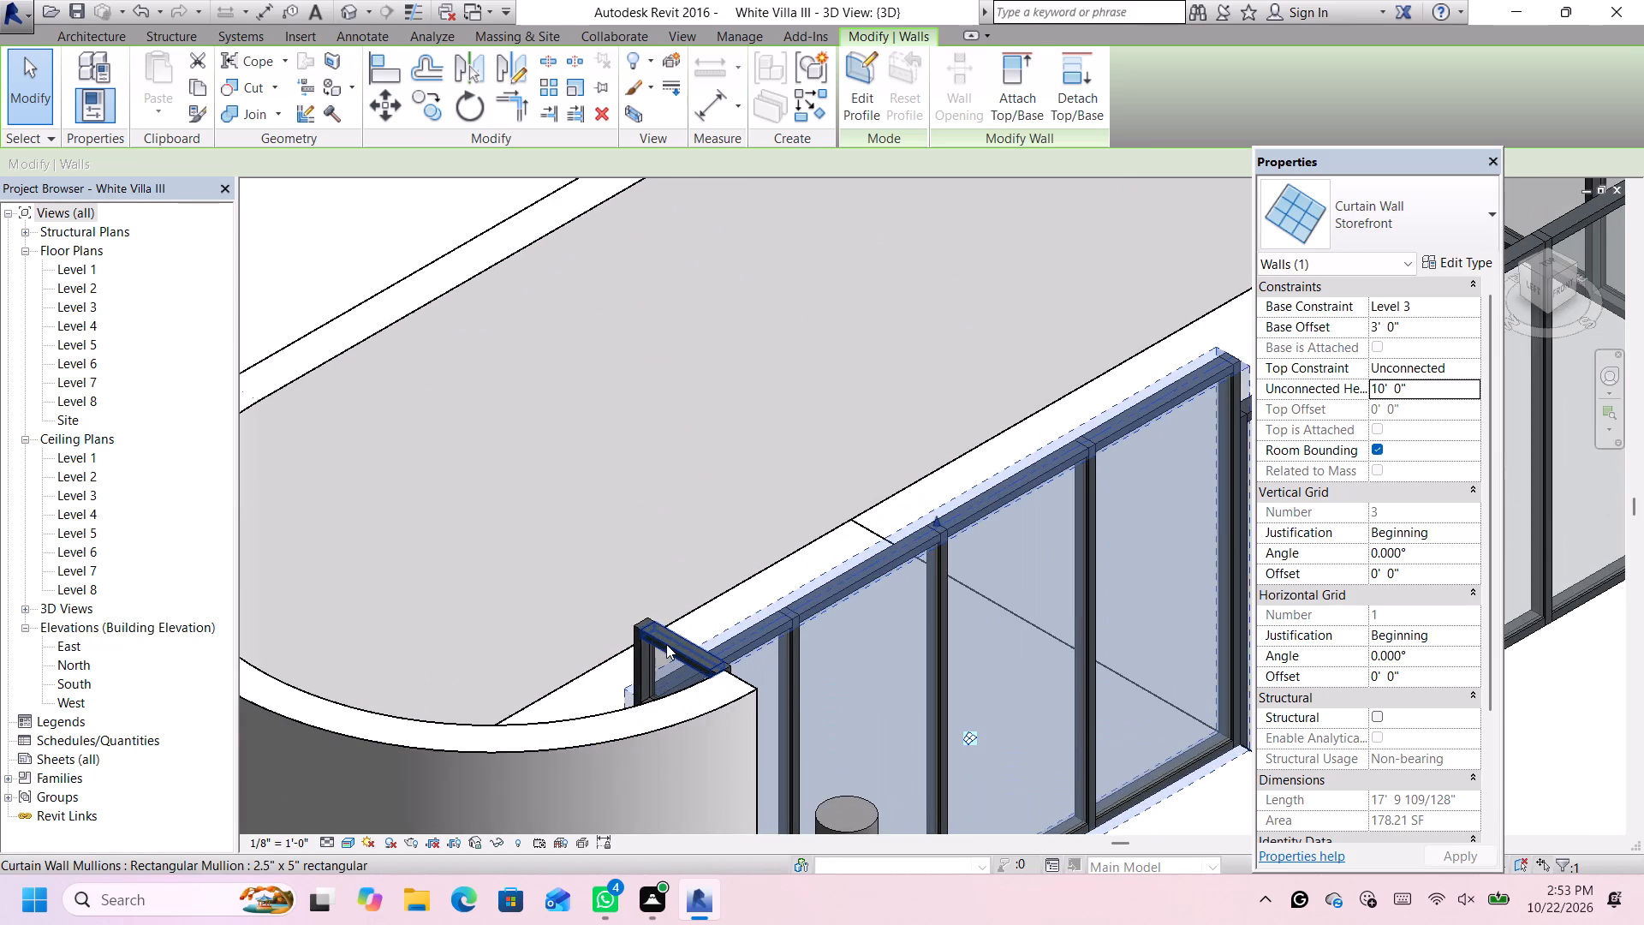
left_click(659, 638)
scroll(659, 638, "down", 12)
left_click(1430, 386)
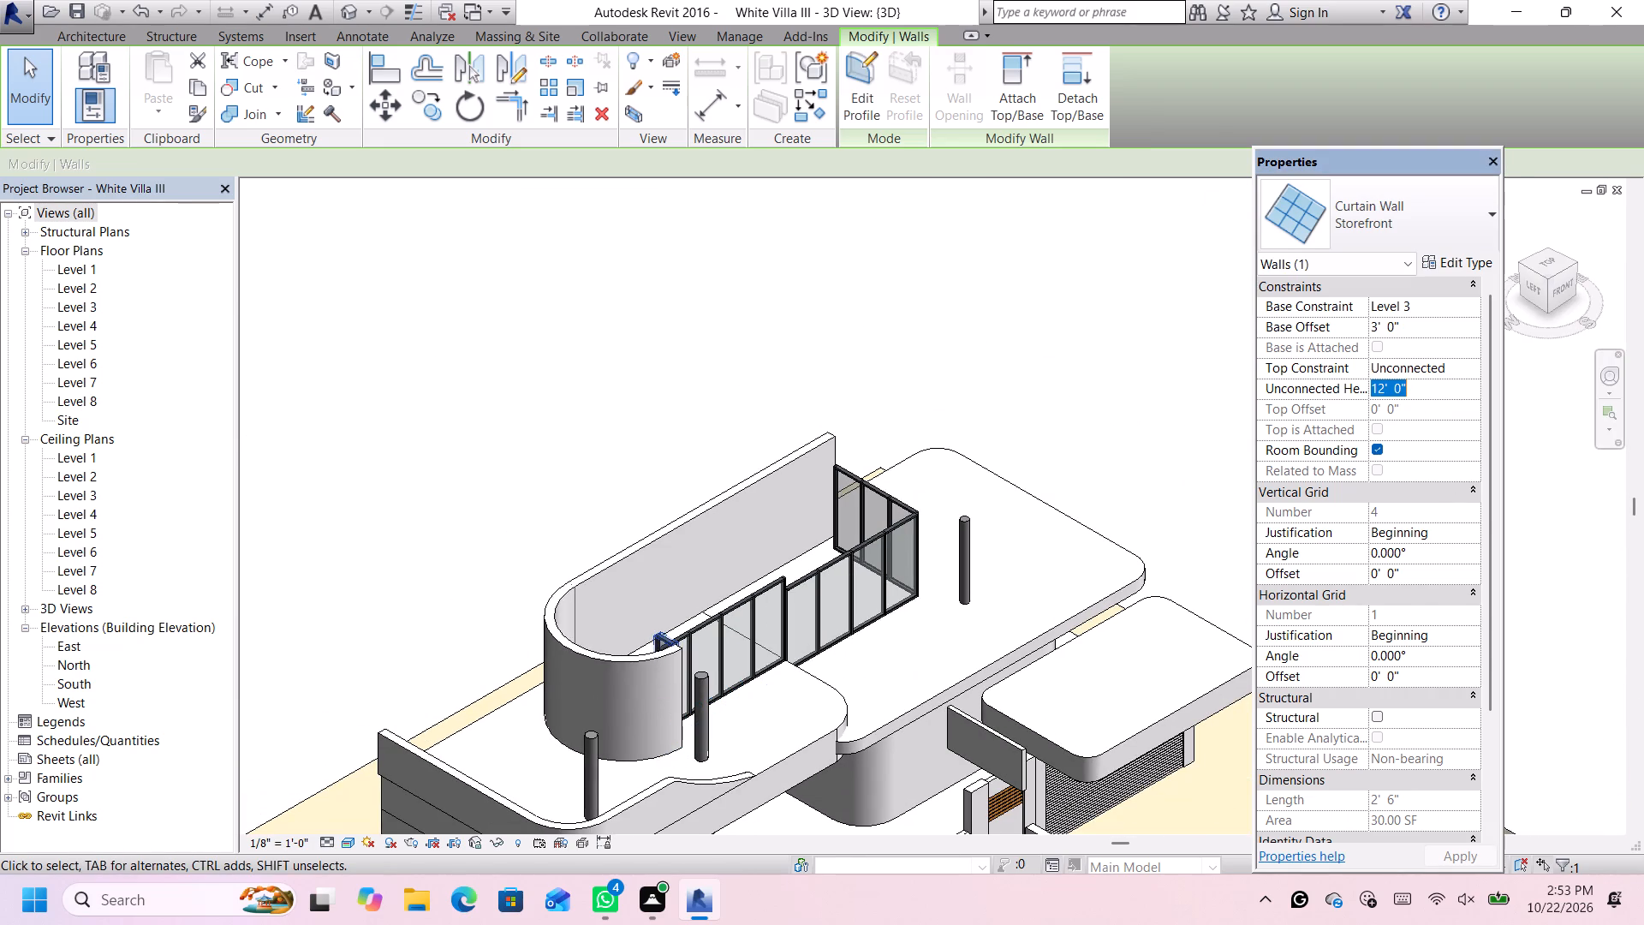
key("BackSpace")
key("1")
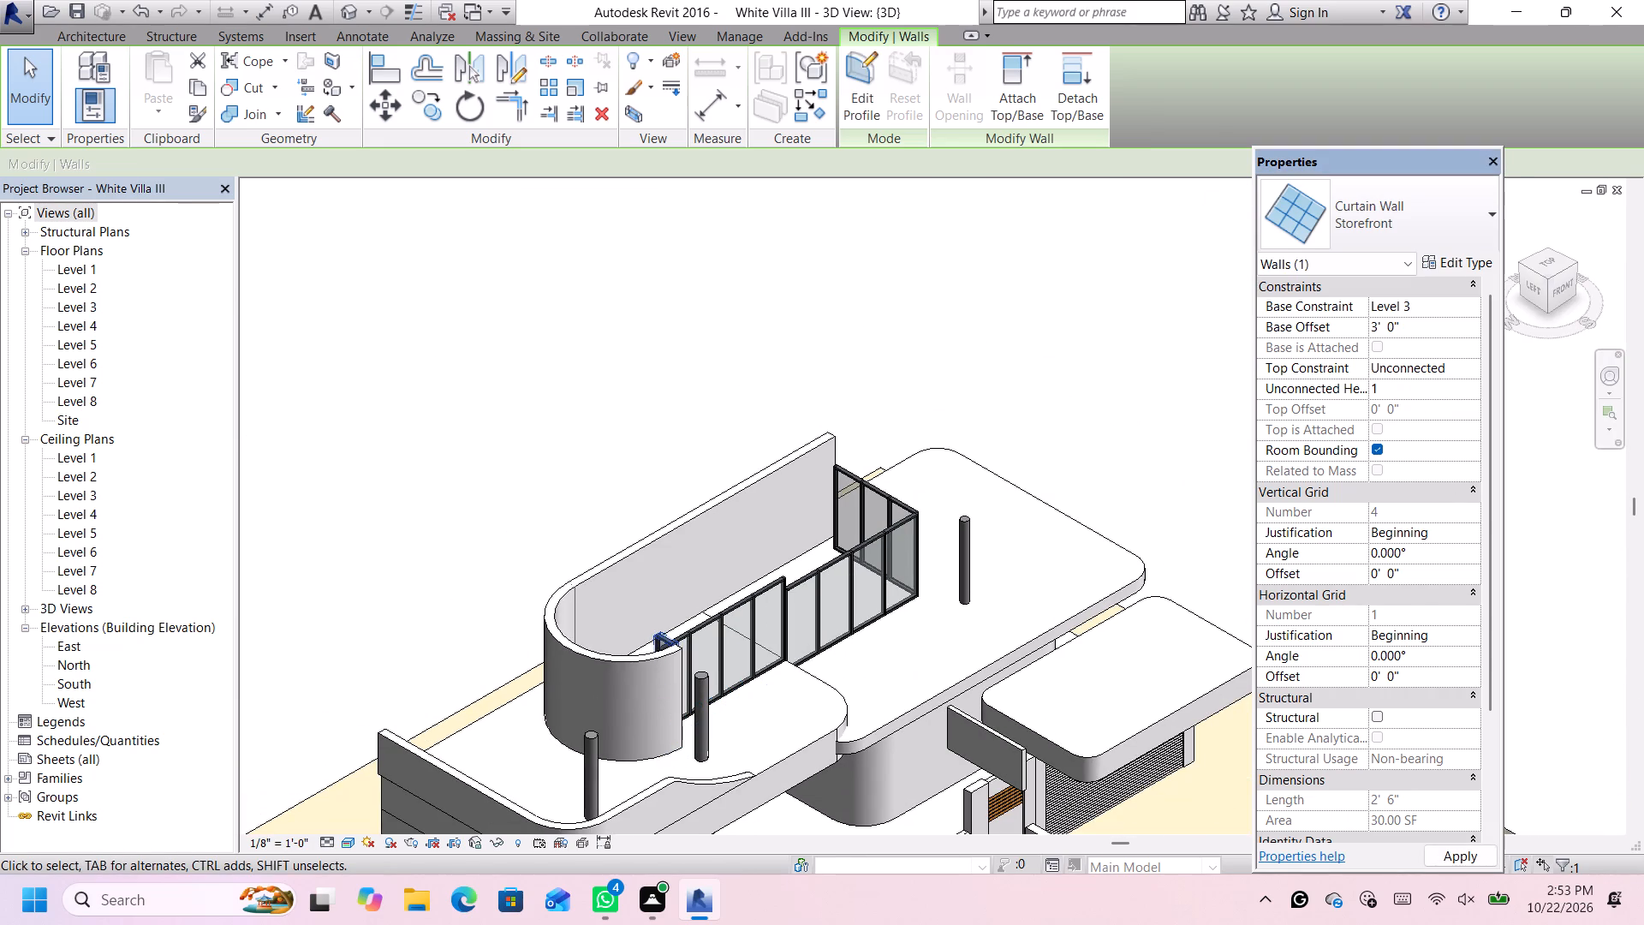
type("0'")
key("Return")
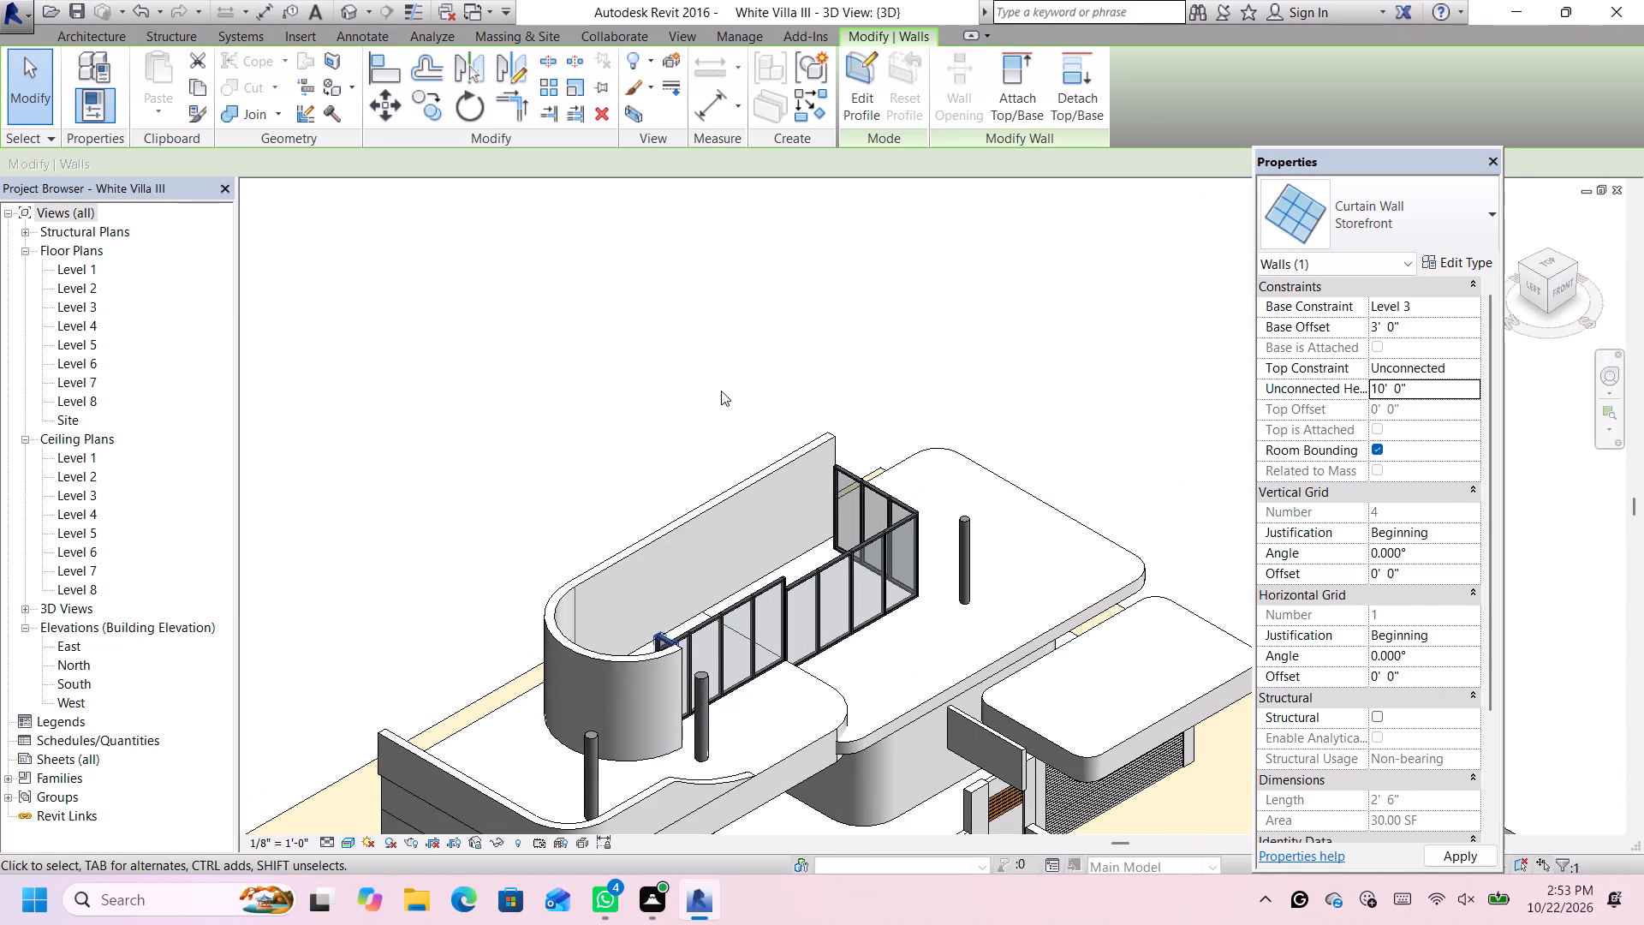
Set the Unconnected Height of the long rear straight white wall to 10' 0".
scroll(718, 472, "up", 1)
left_click(736, 502)
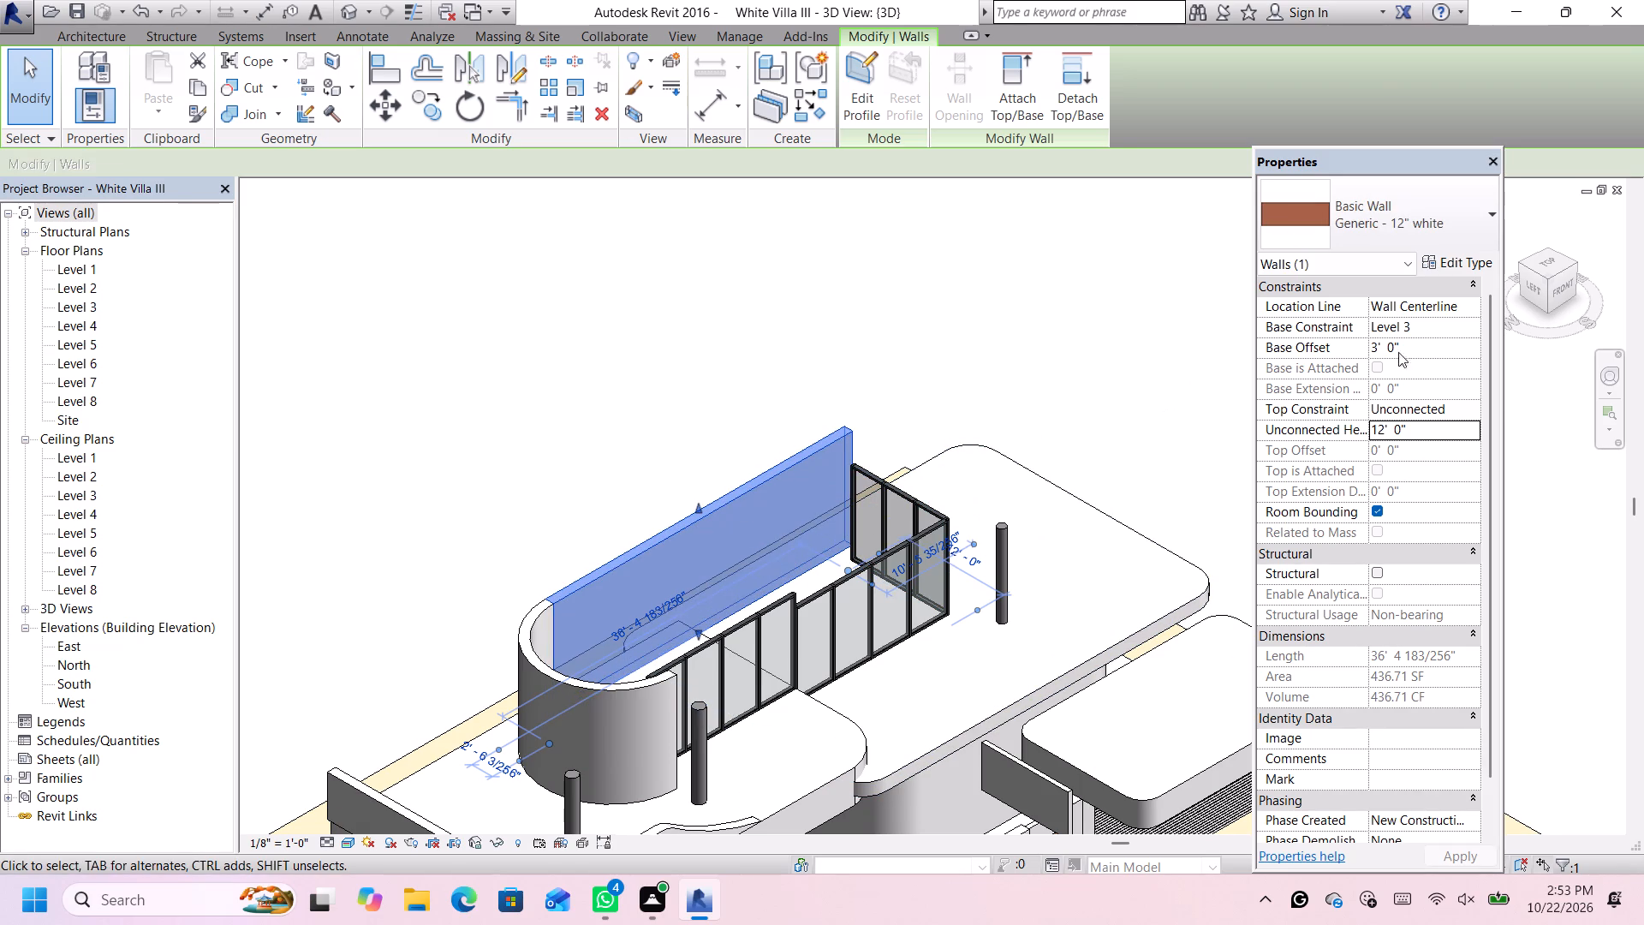
left_click(1415, 434)
key("BackSpace")
key("BackSpace")
key("BackSpace")
key("BackSpace")
key("BackSpace")
key("BackSpace")
key("BackSpace")
key("BackSpace")
key("BackSpace")
key("BackSpace")
key("BackSpace")
key("BackSpace")
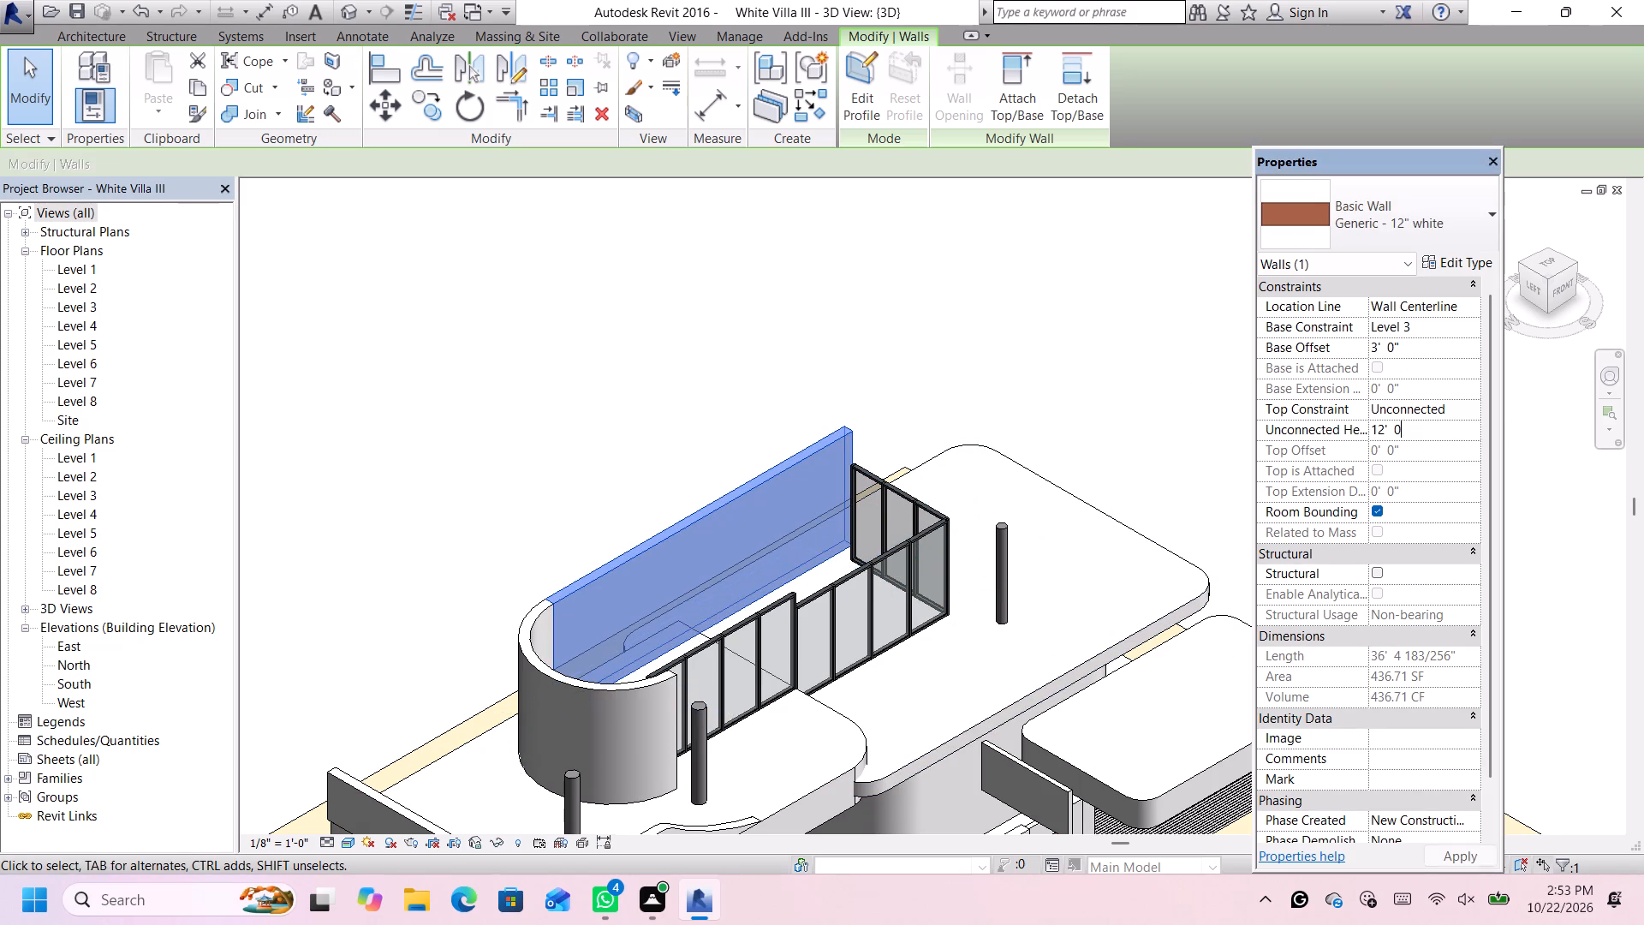
type("10'")
key("Return")
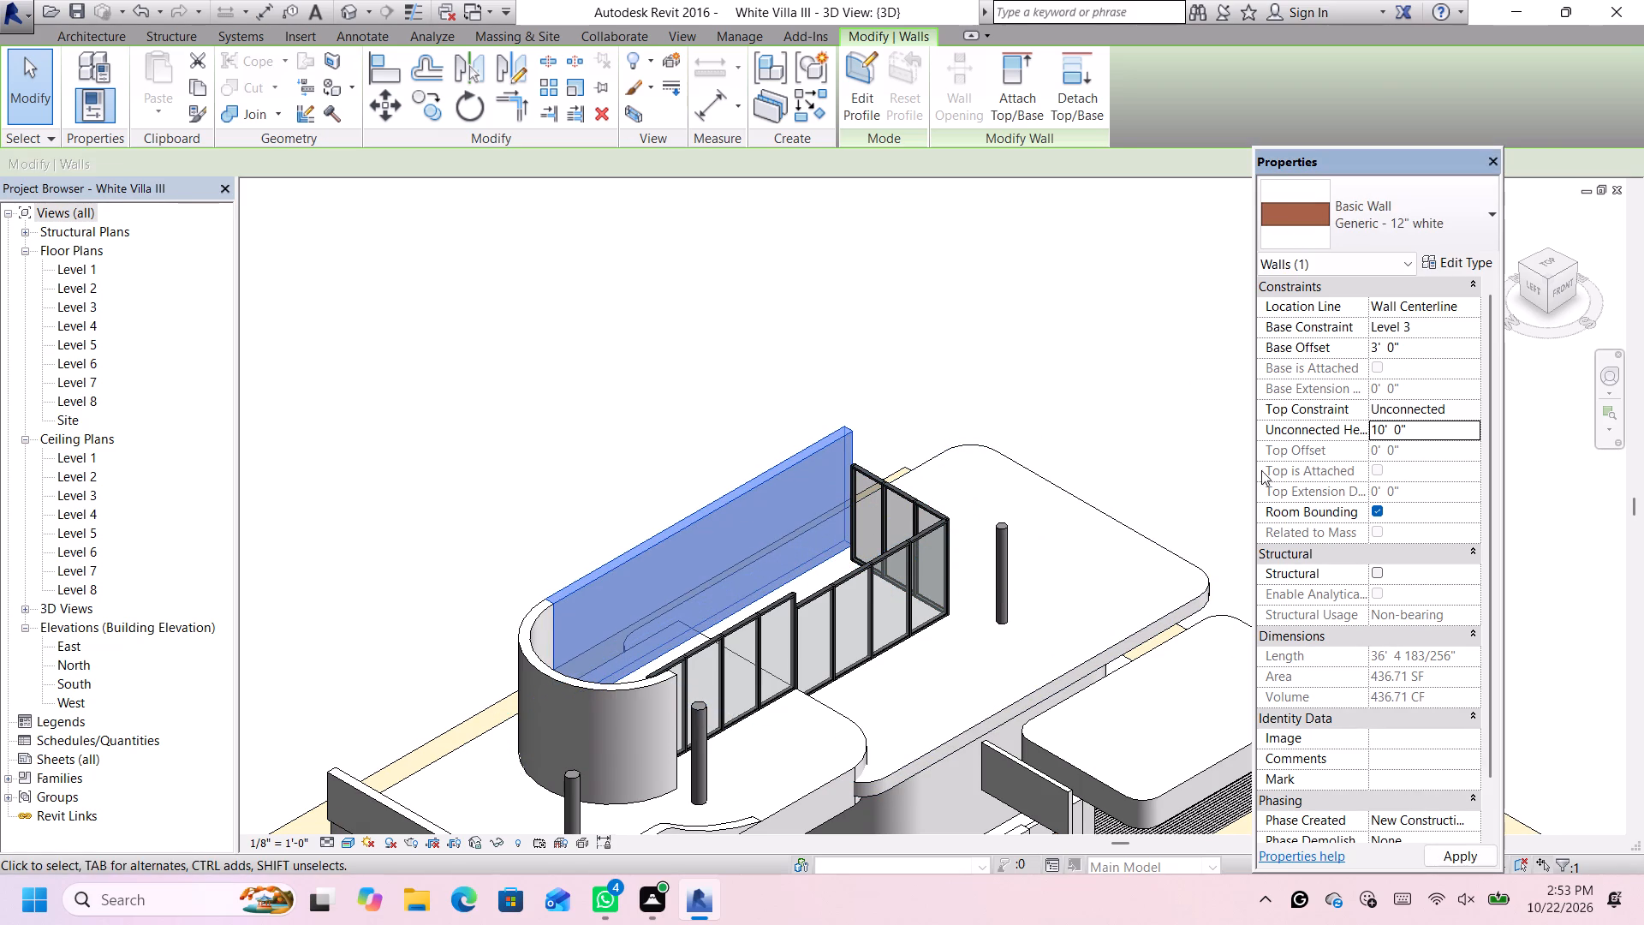
Set the Unconnected Height of the curved Generic - 12" white wall at the west end to 10' 0".
left_click(550, 683)
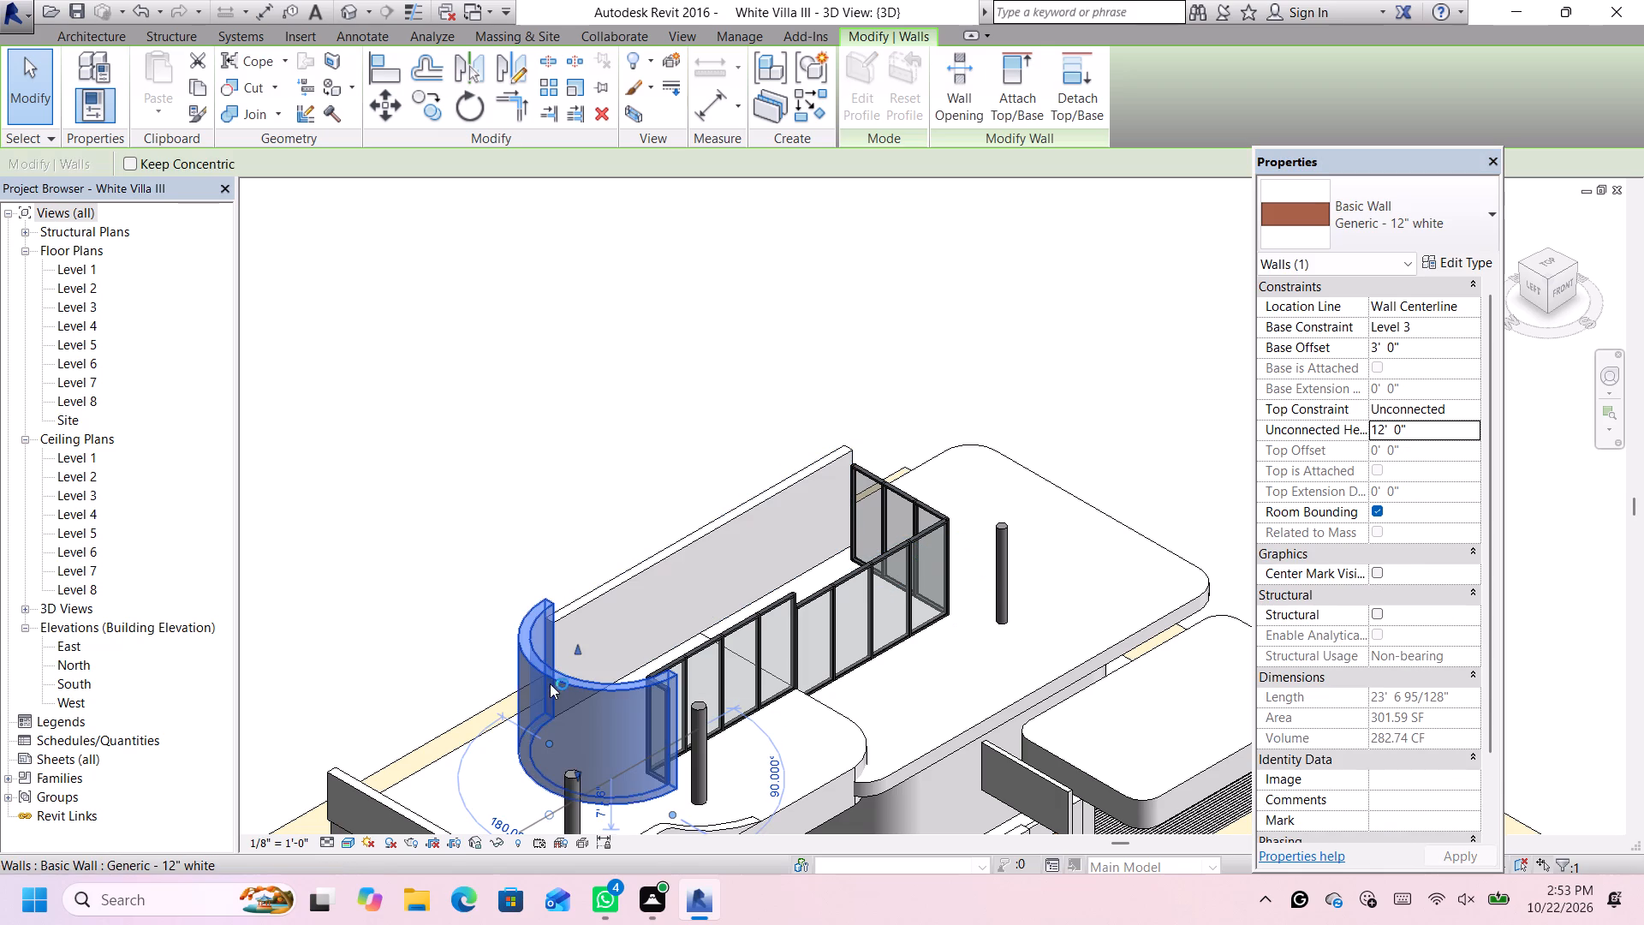
left_click(1438, 438)
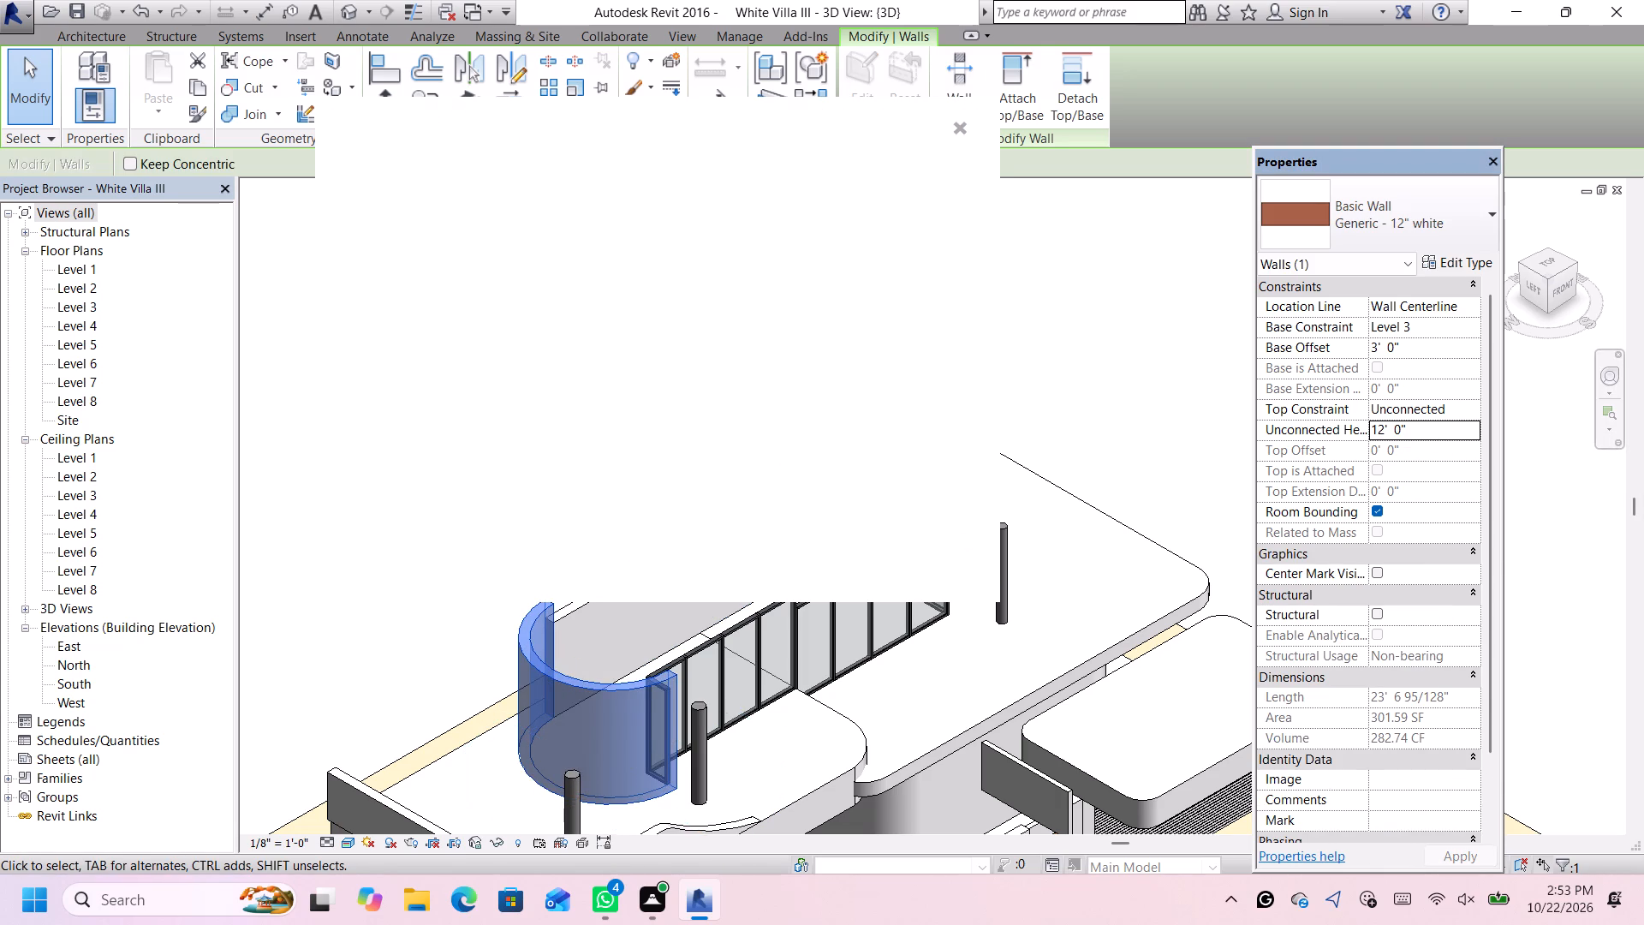
key("BackSpace")
type("10'")
key("Return")
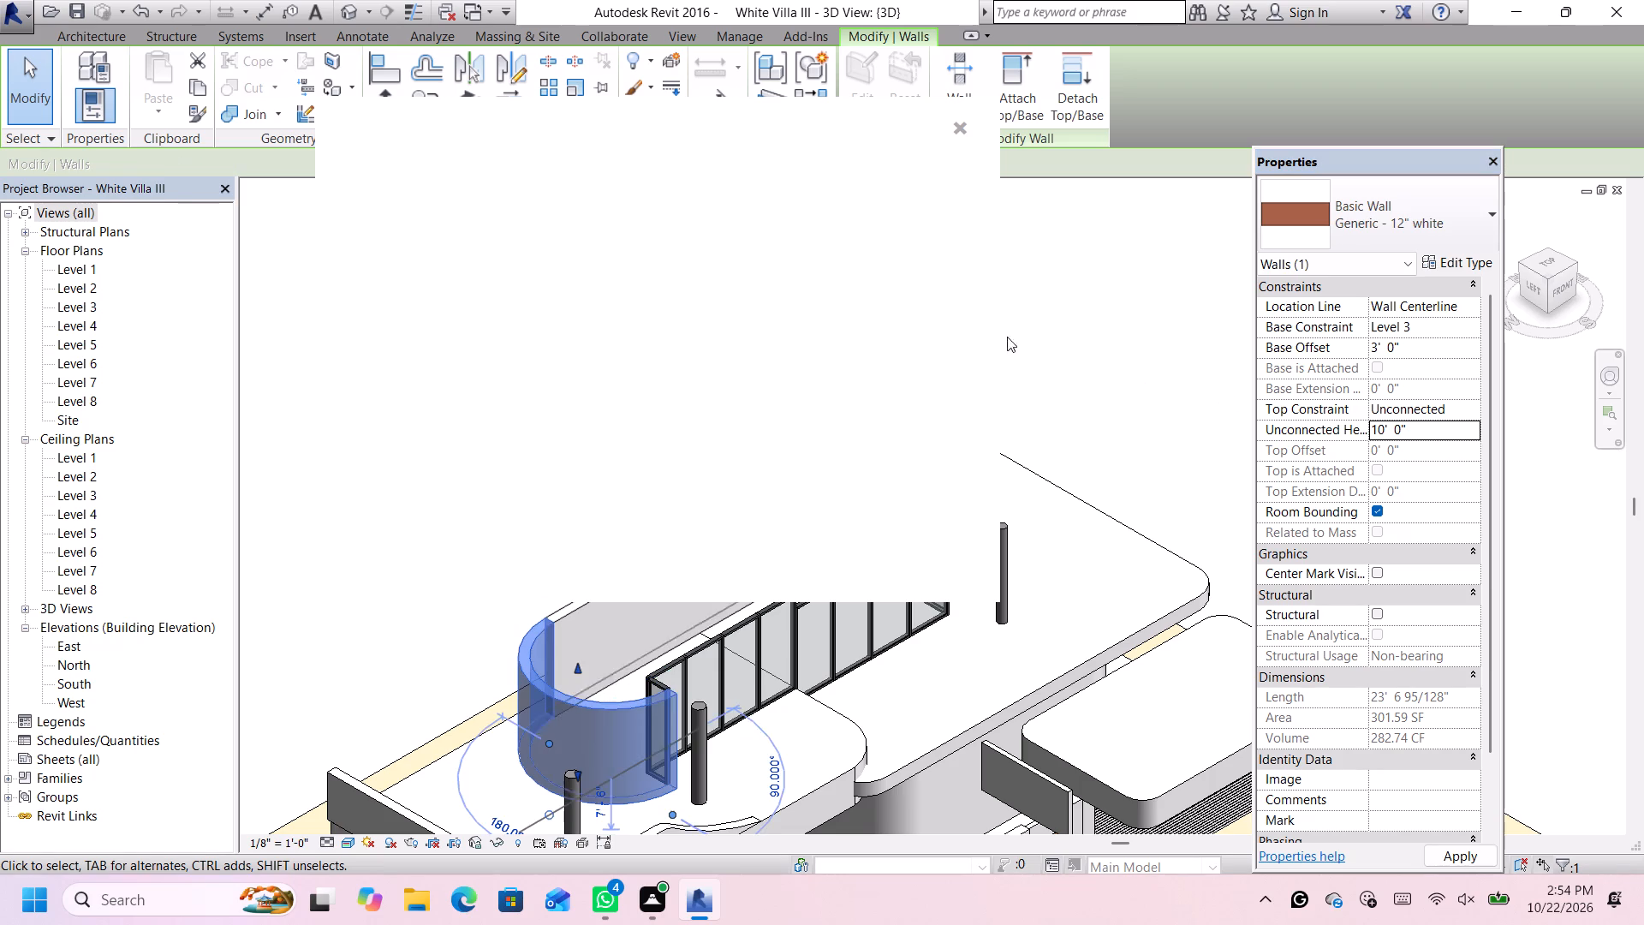
left_click(956, 133)
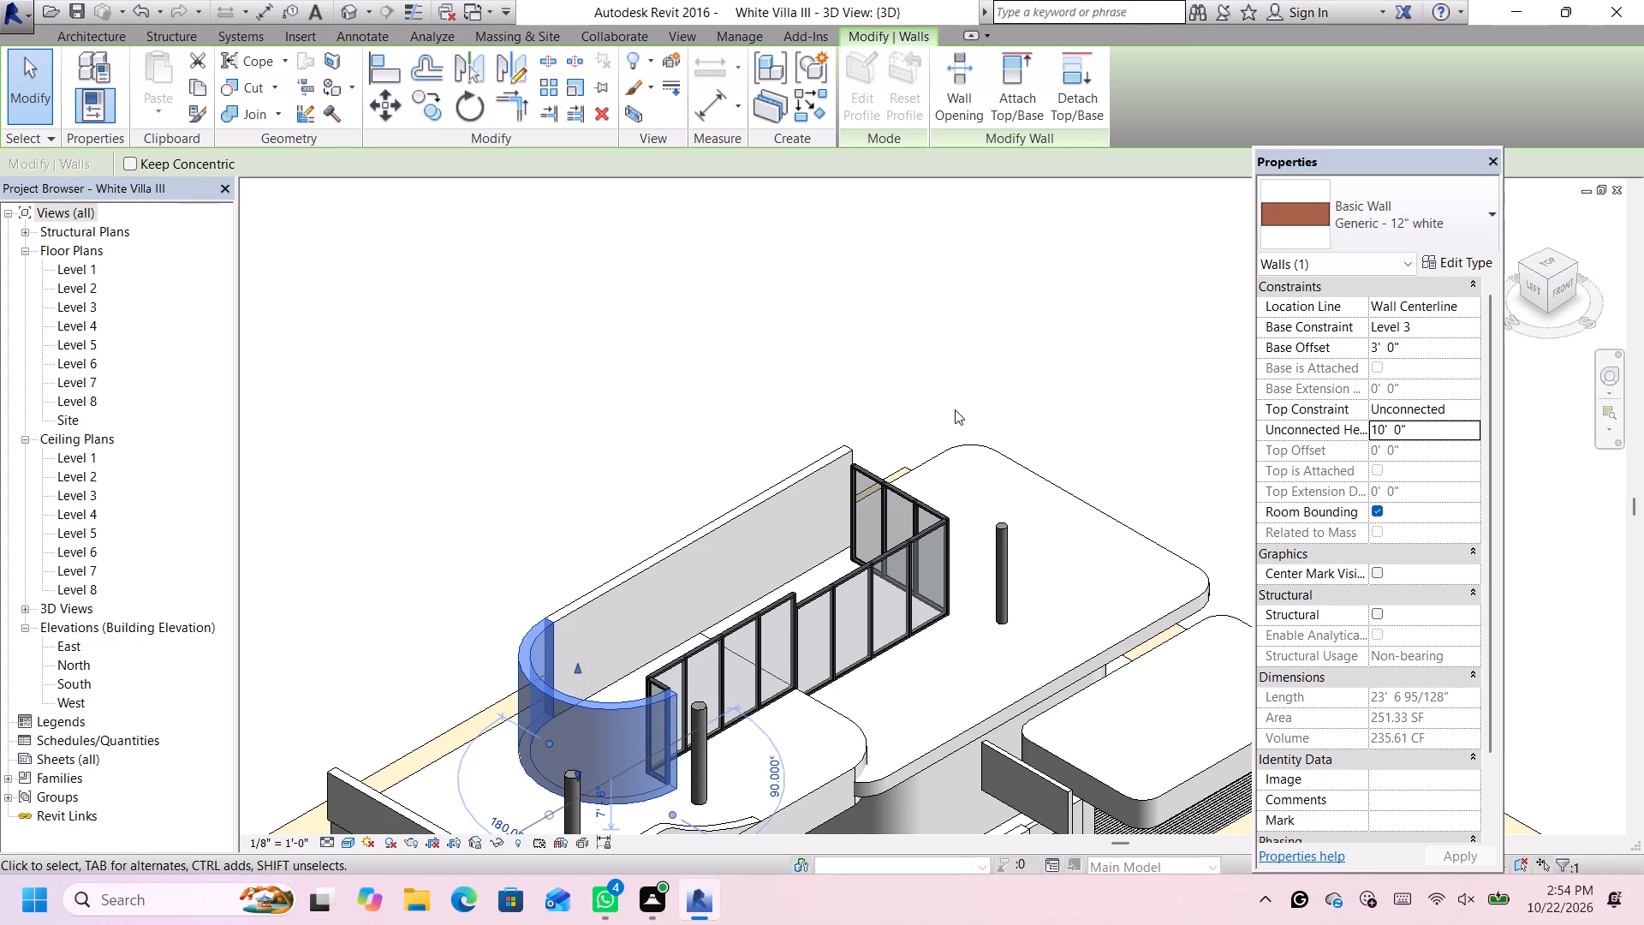
scroll(854, 584, "up", 1)
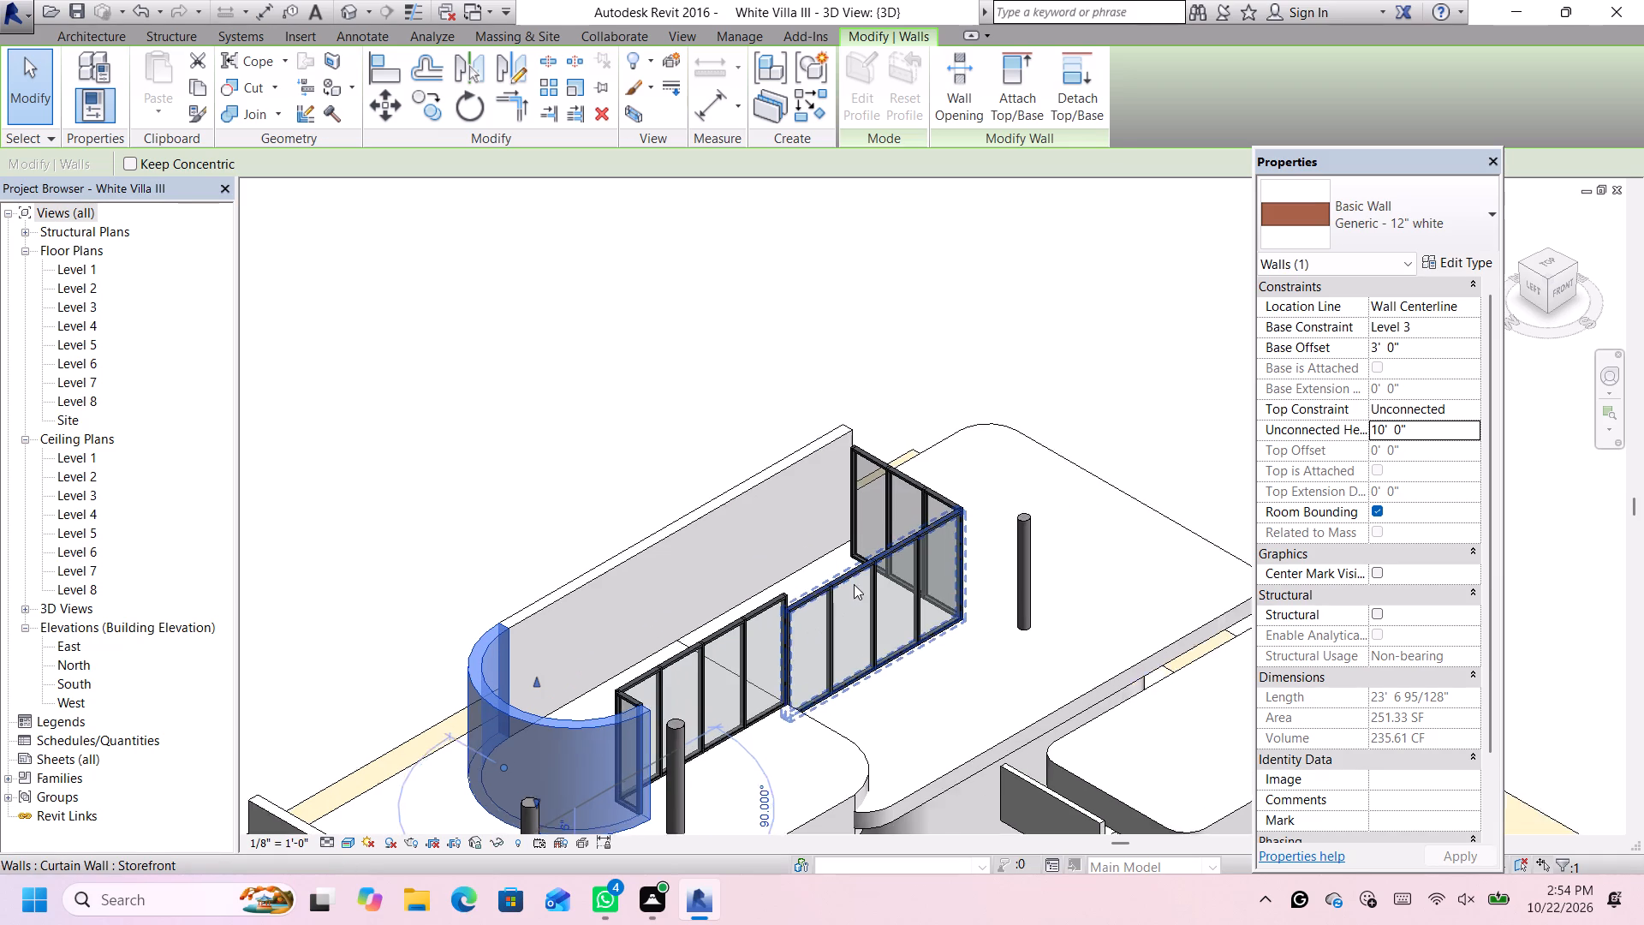
Examine the upper-level enclosure and its curved white wall in the 3D view, including from directly above.
scroll(854, 584, "up", 1)
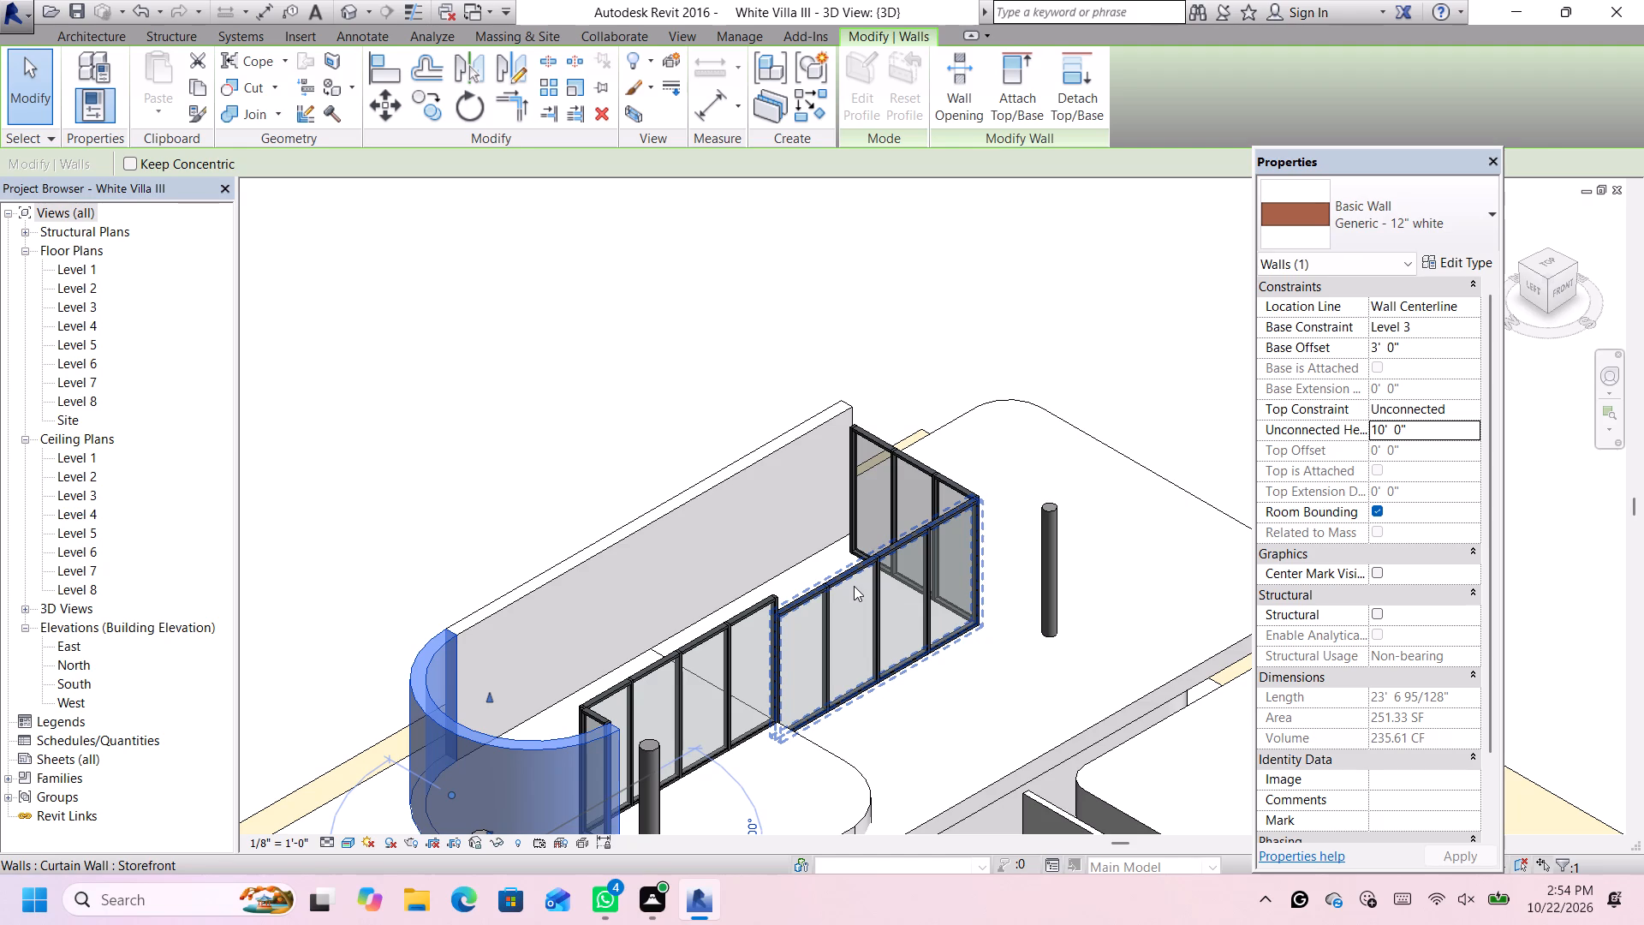
scroll(843, 582, "up", 1)
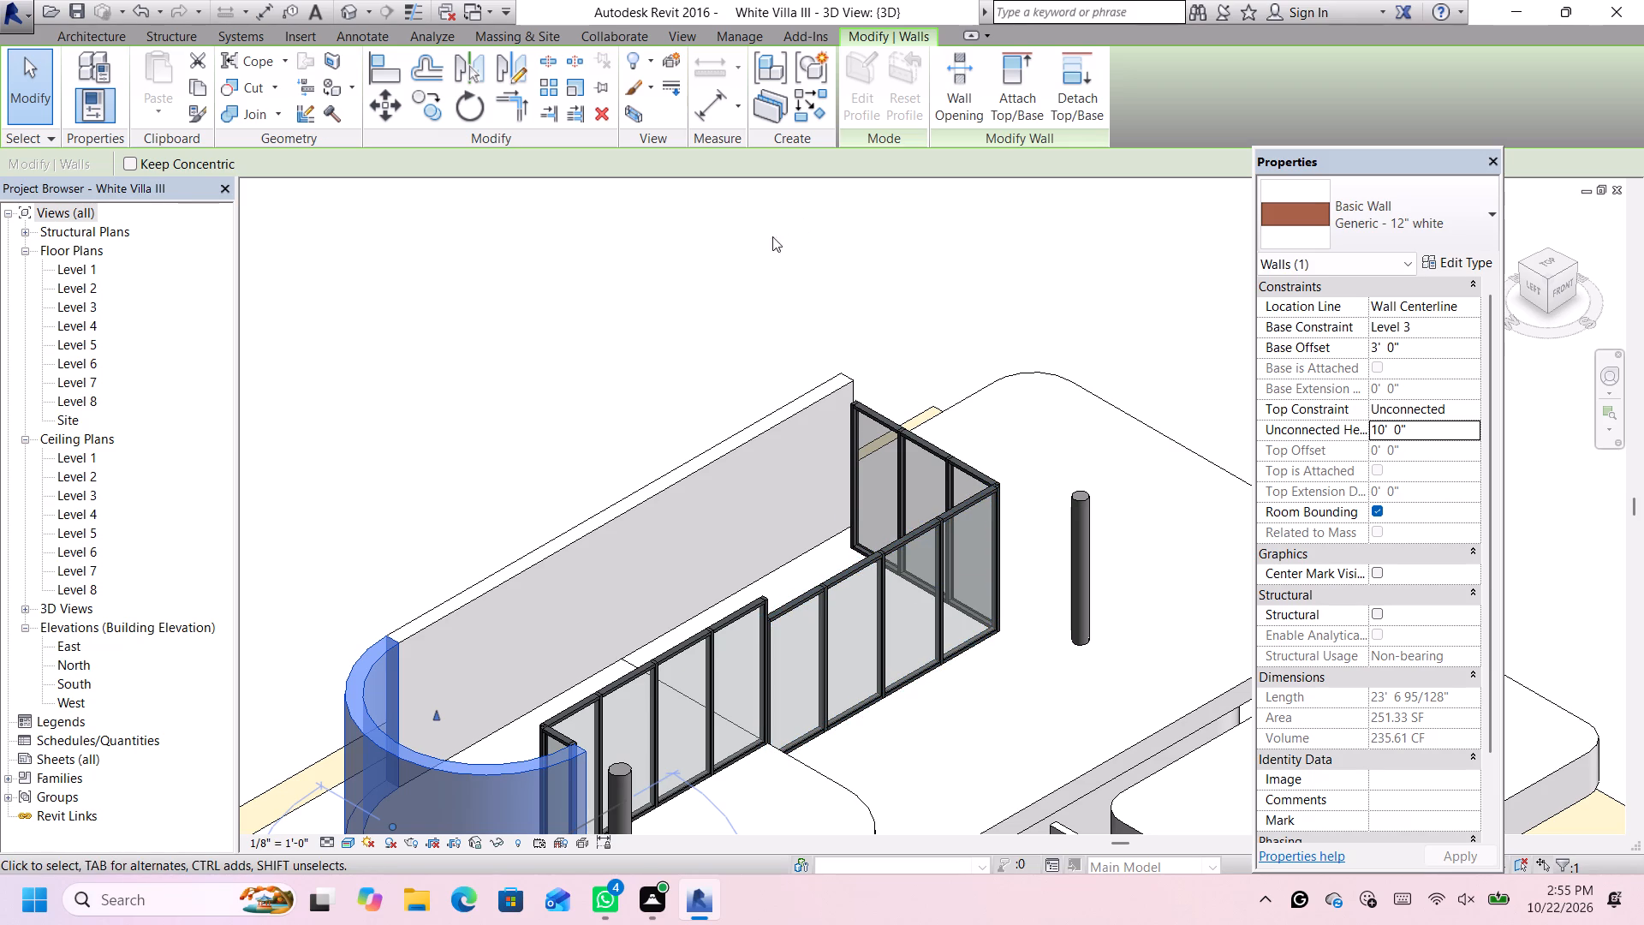
left_click(1546, 259)
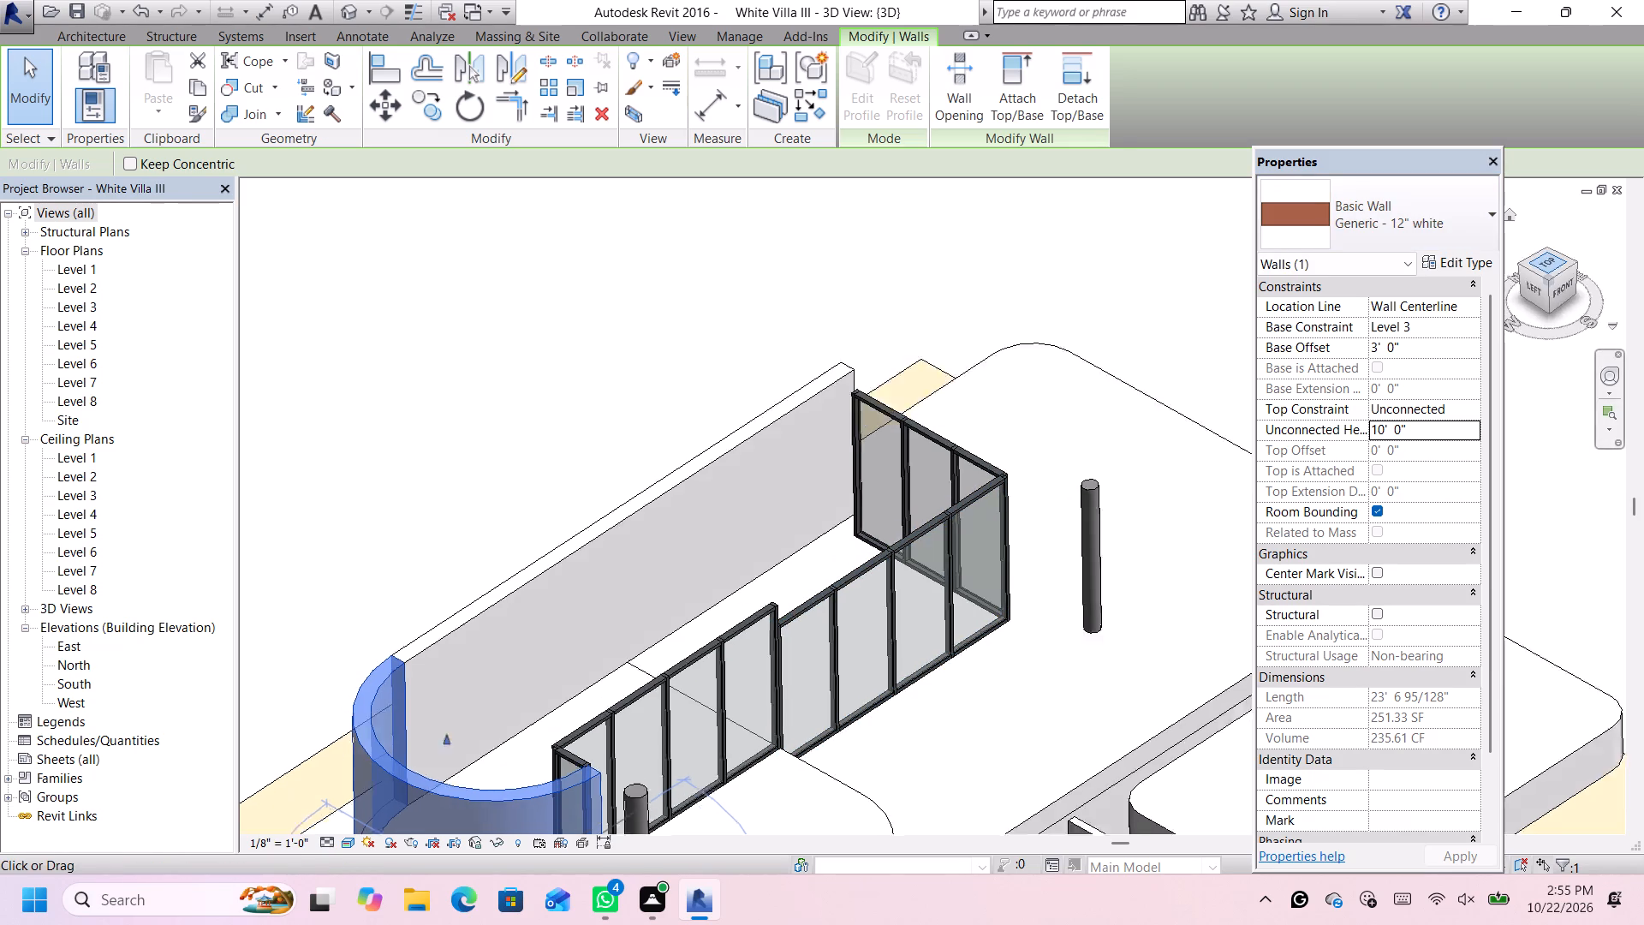
scroll(1062, 332, "down", 15)
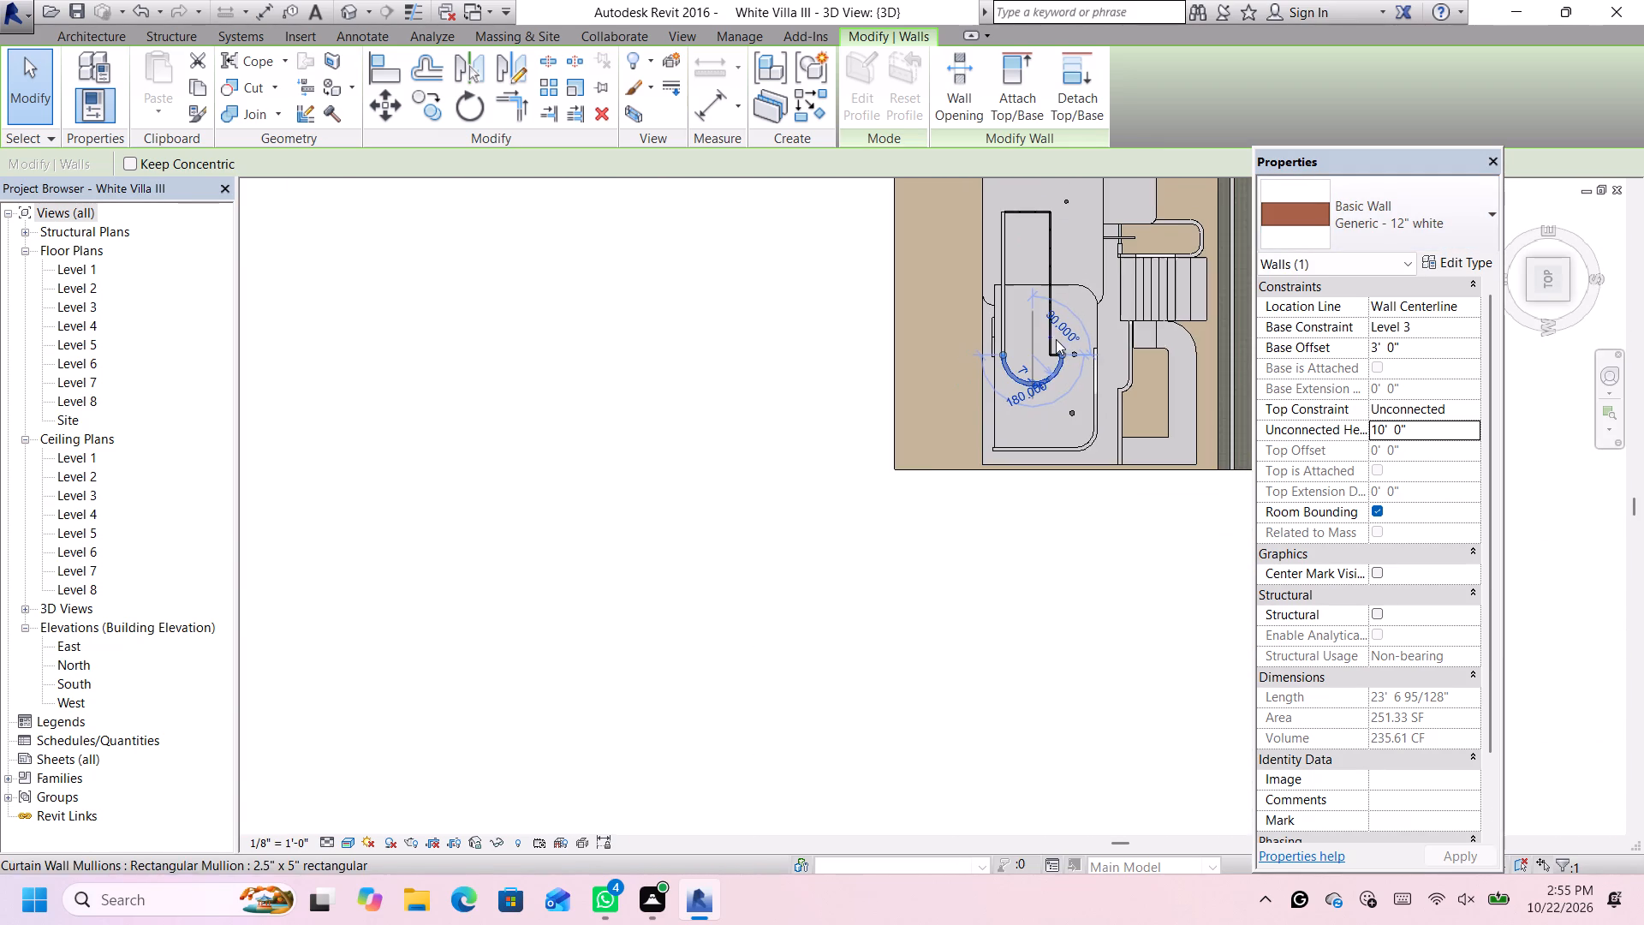
left_click(872, 532)
scroll(1112, 256, "up", 4)
scroll(1111, 257, "down", 14)
scroll(1148, 200, "up", 2)
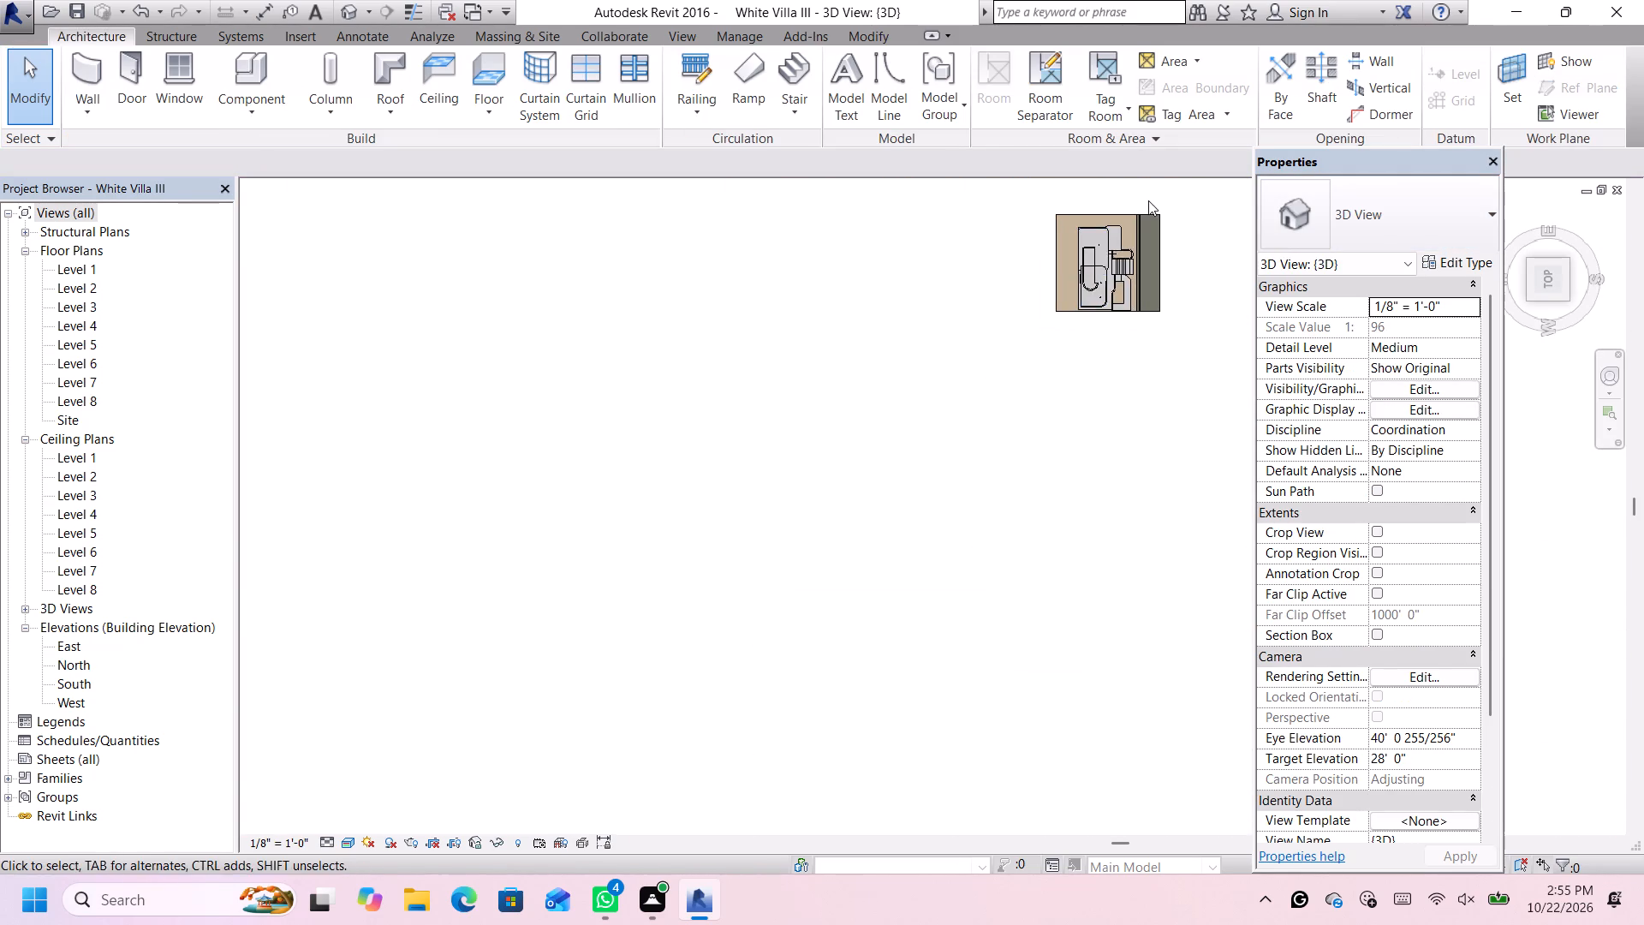
scroll(1148, 200, "up", 7)
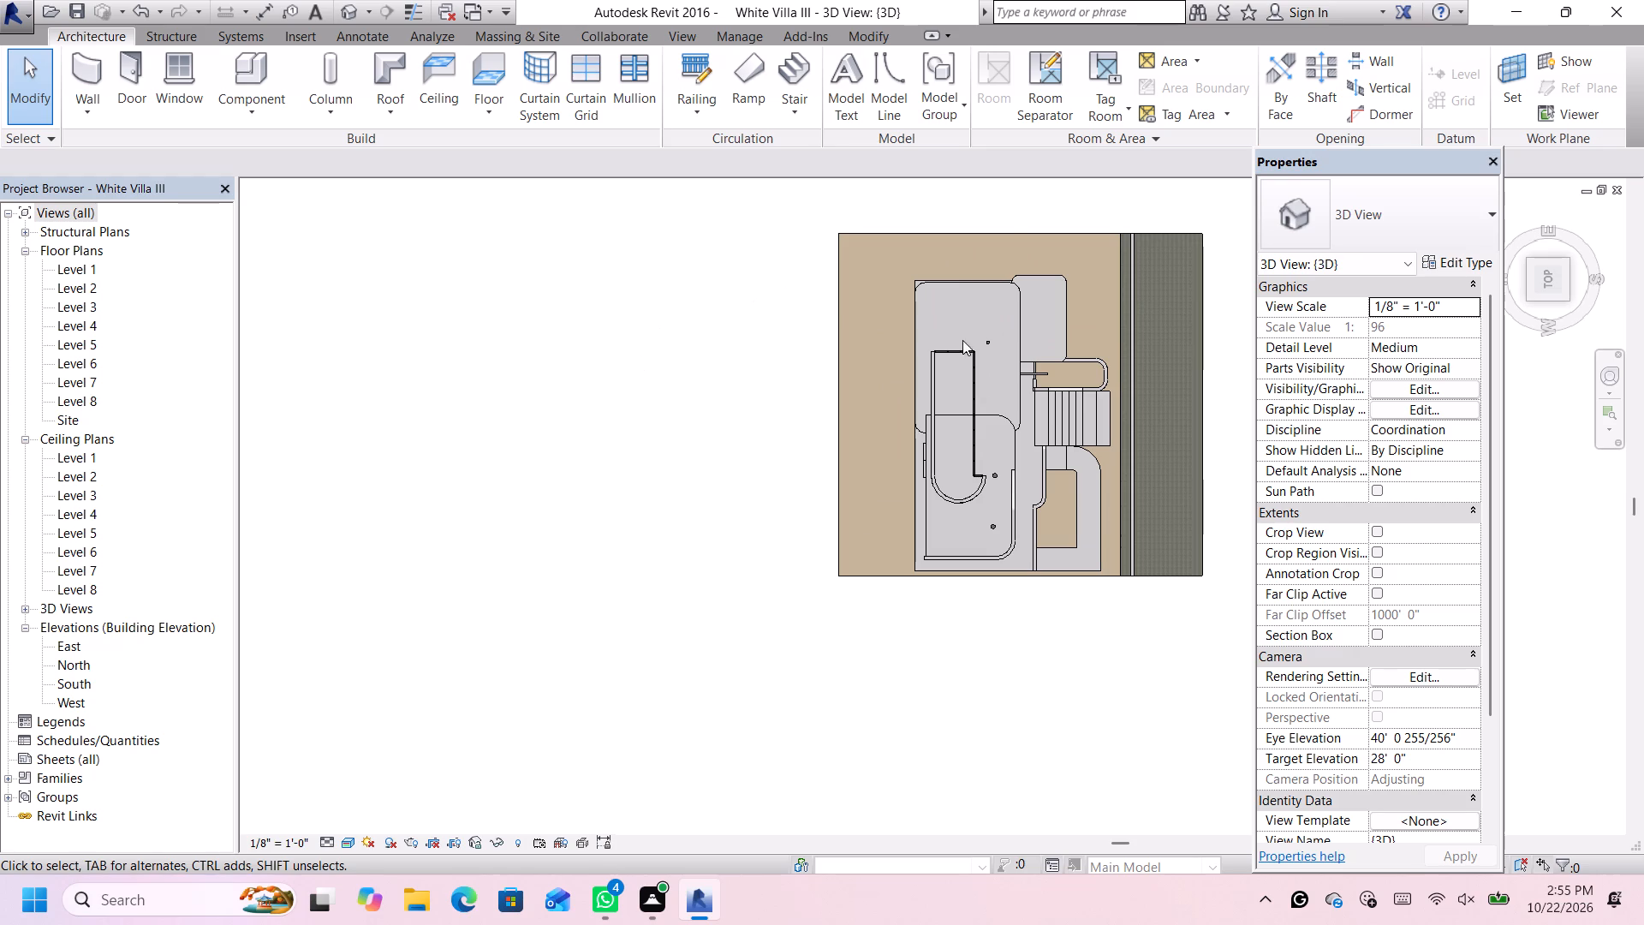
scroll(988, 326, "up", 3)
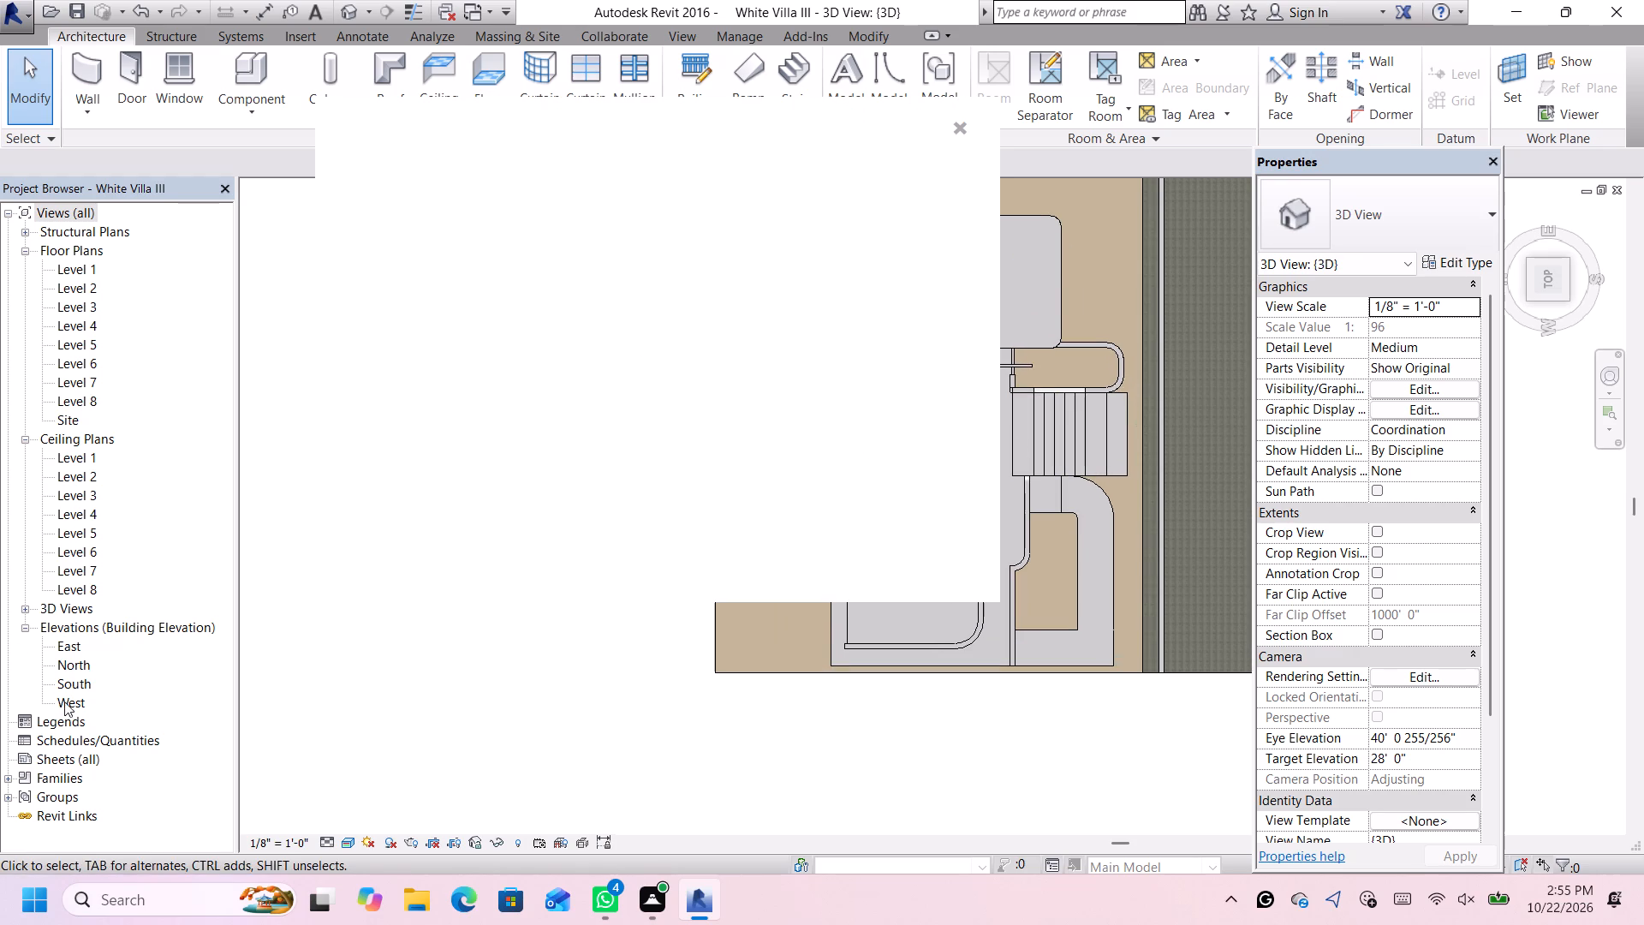
Open the South elevation and examine the upper-level wall tops against the level lines.
double_click(68, 679)
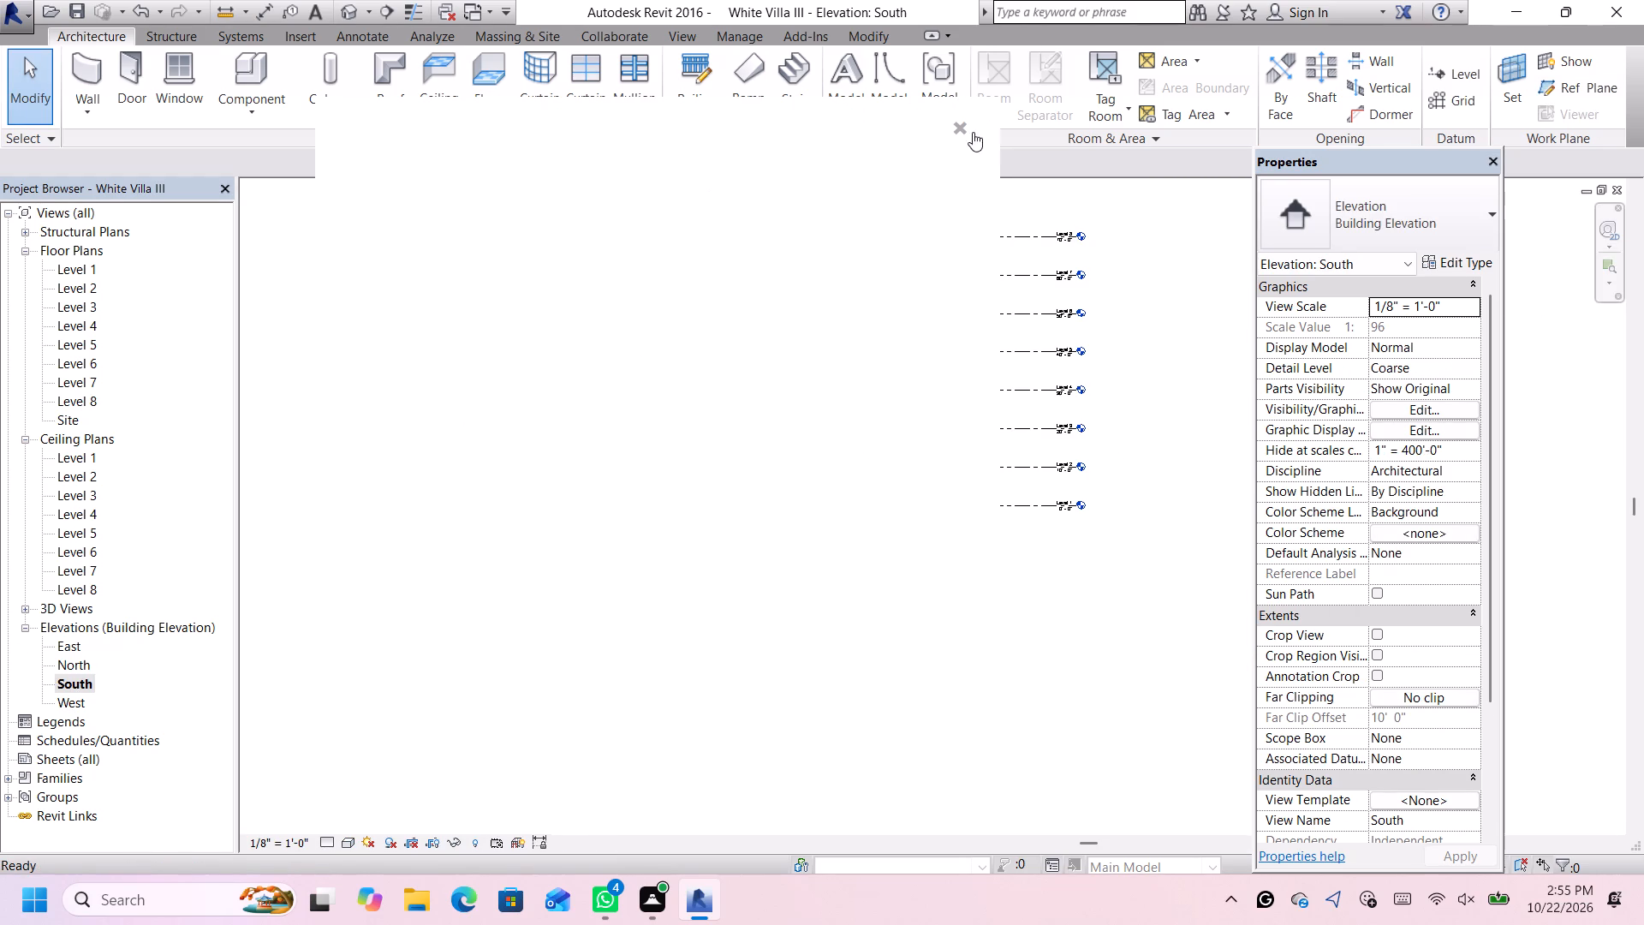
left_click(965, 129)
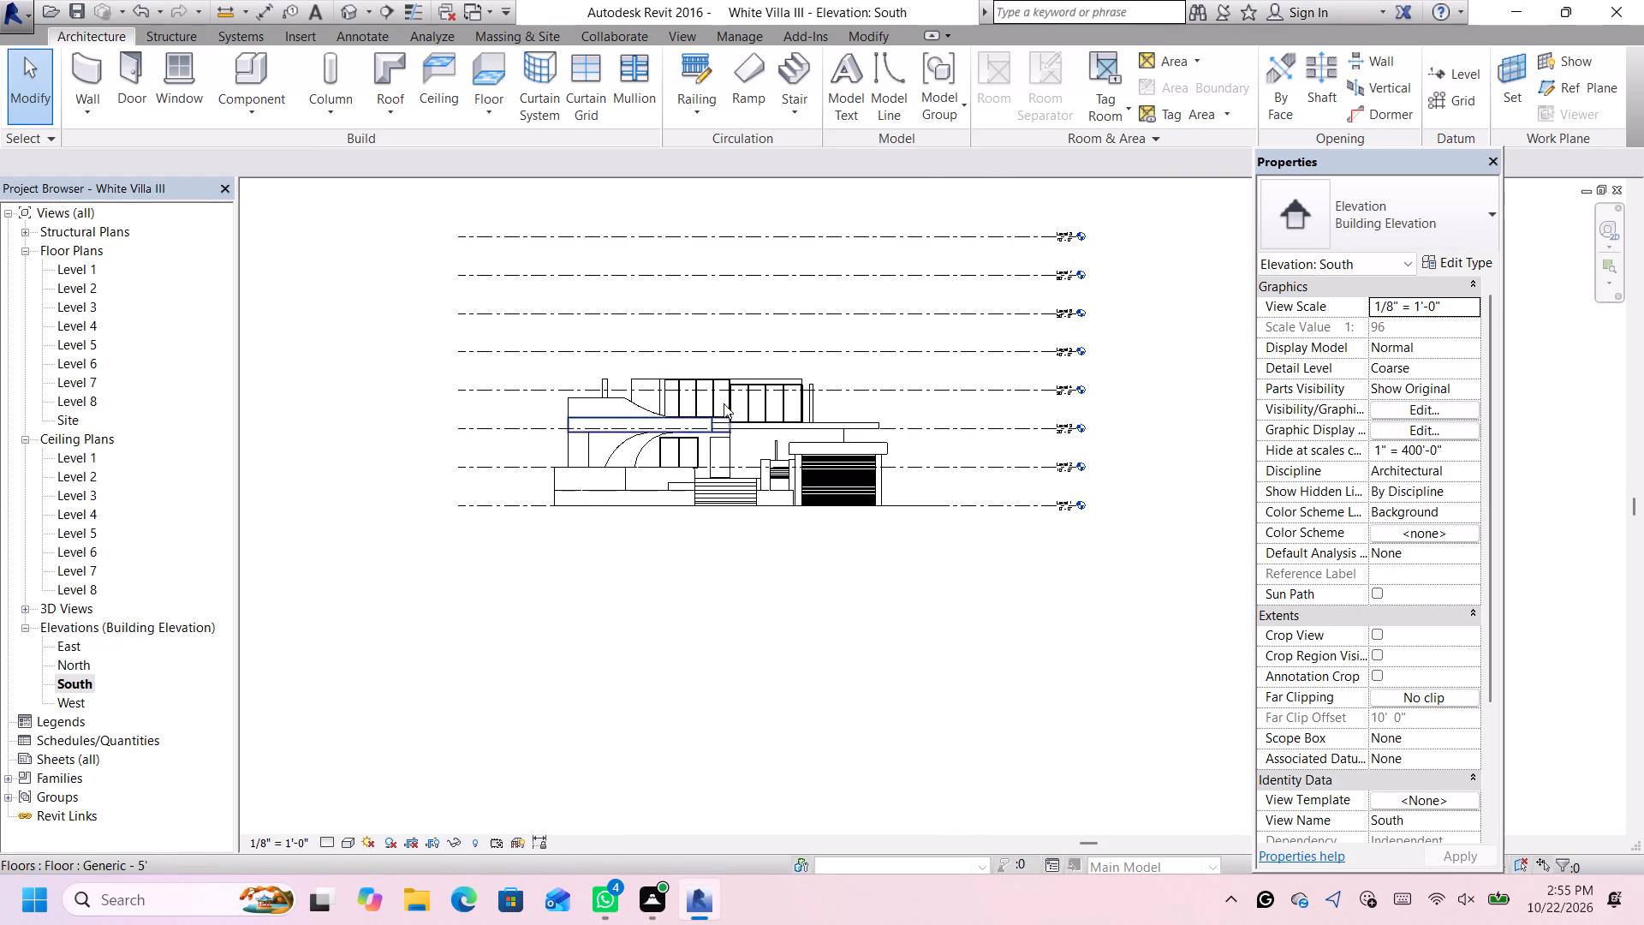
scroll(736, 388, "up", 5)
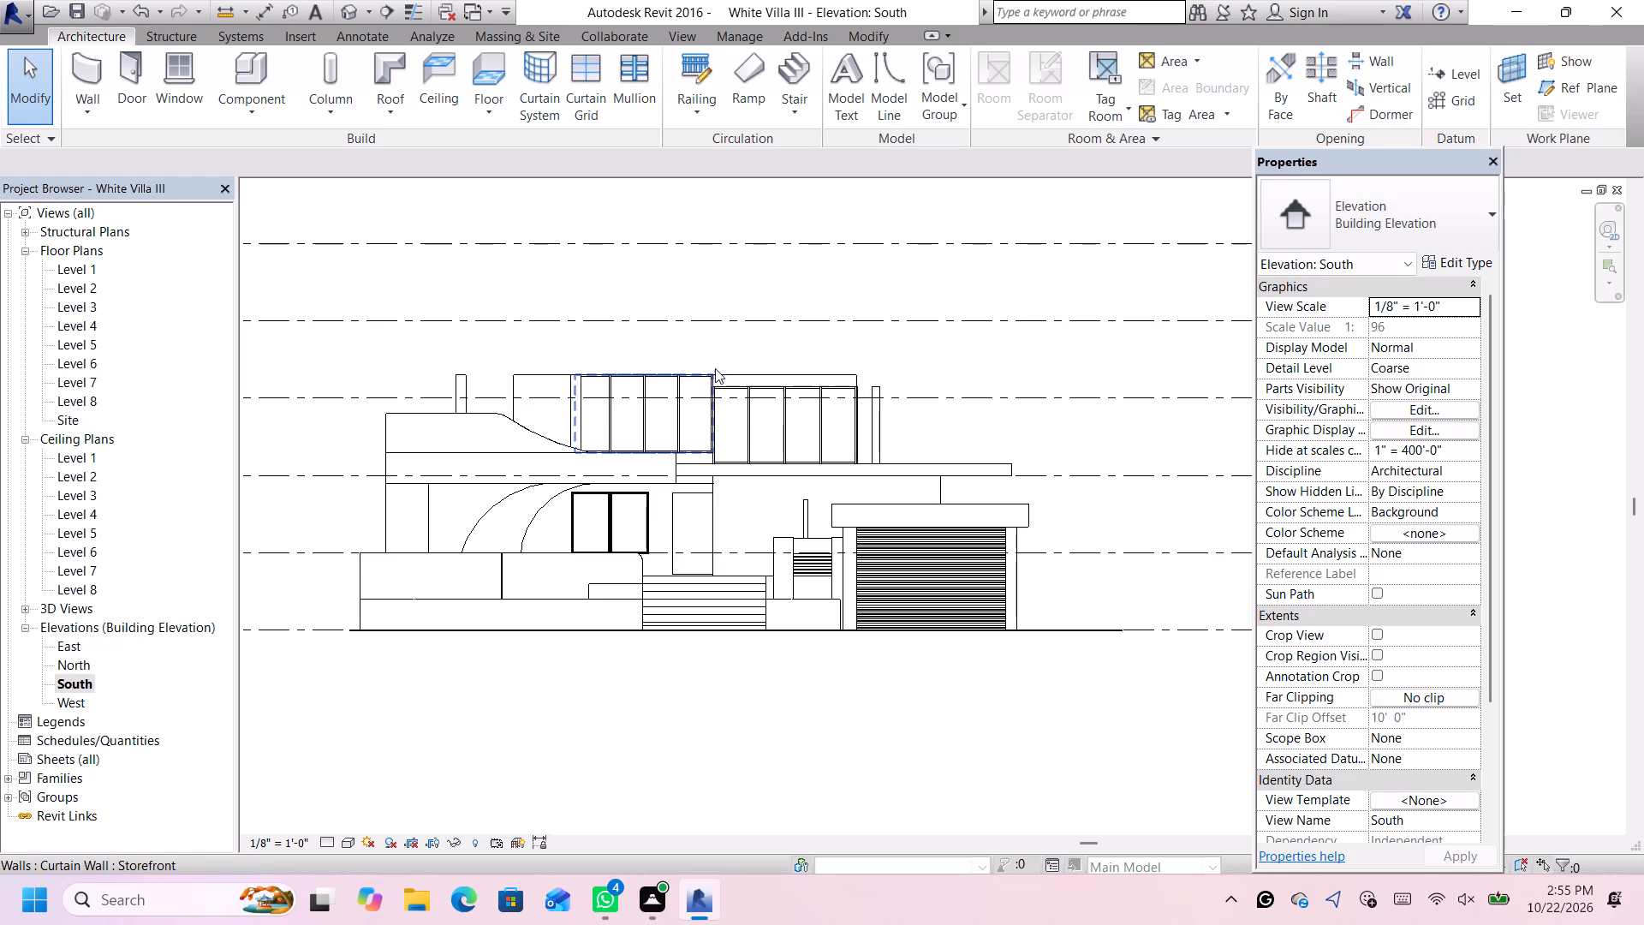
scroll(783, 355, "down", 9)
scroll(1085, 395, "up", 4)
scroll(992, 375, "up", 5)
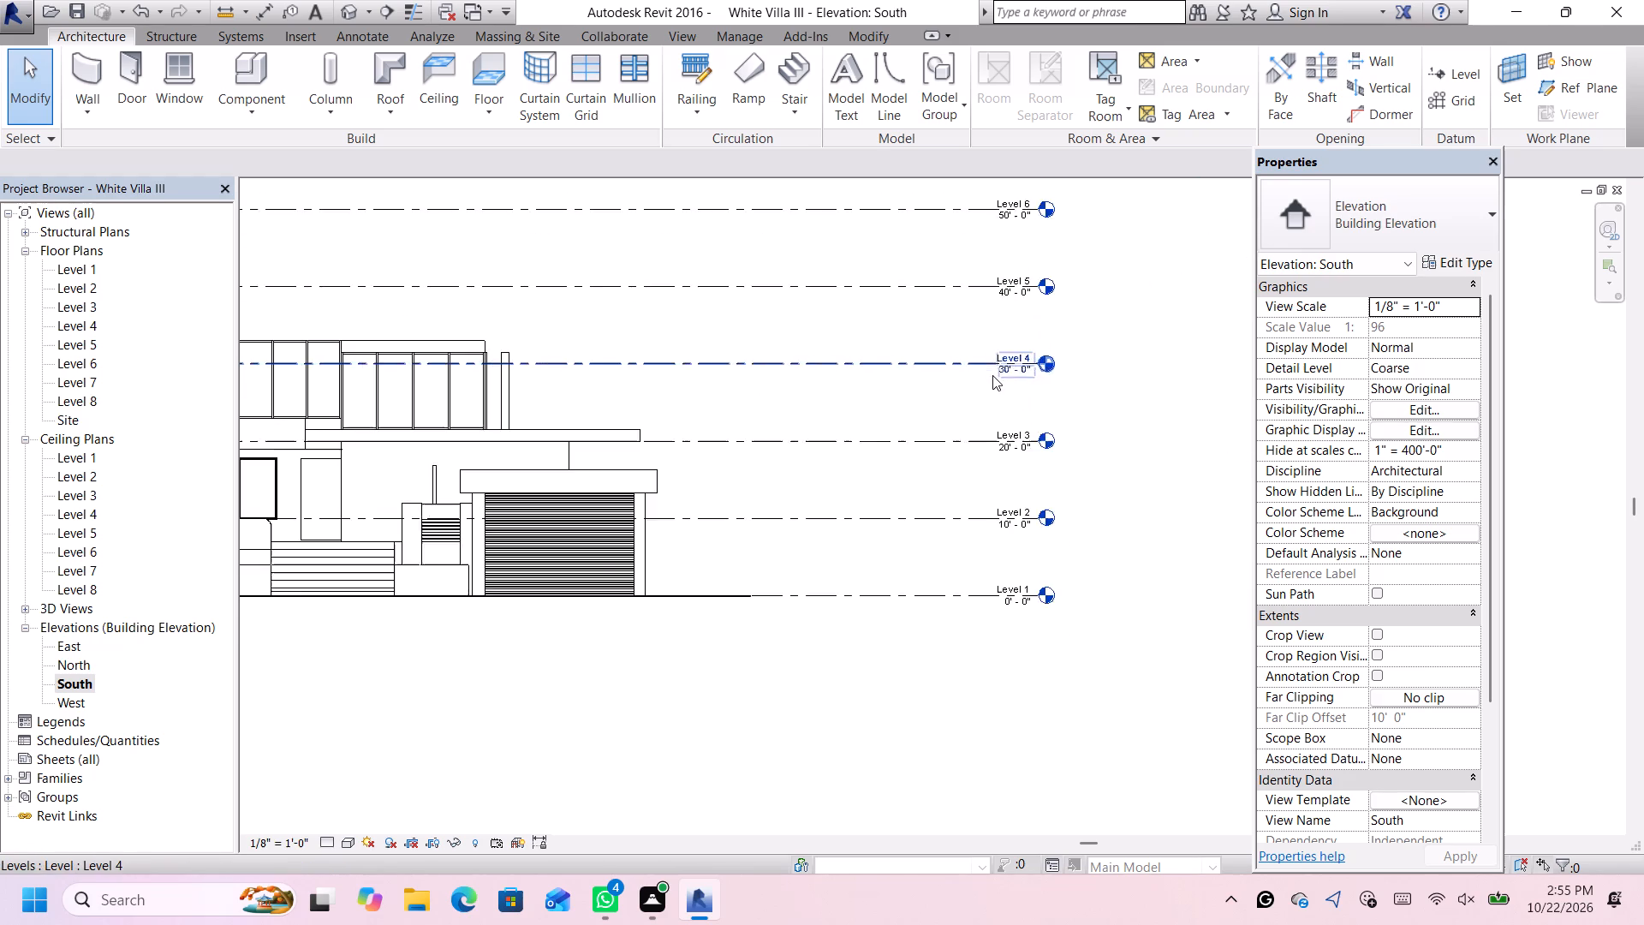
scroll(992, 375, "up", 2)
scroll(959, 385, "down", 4)
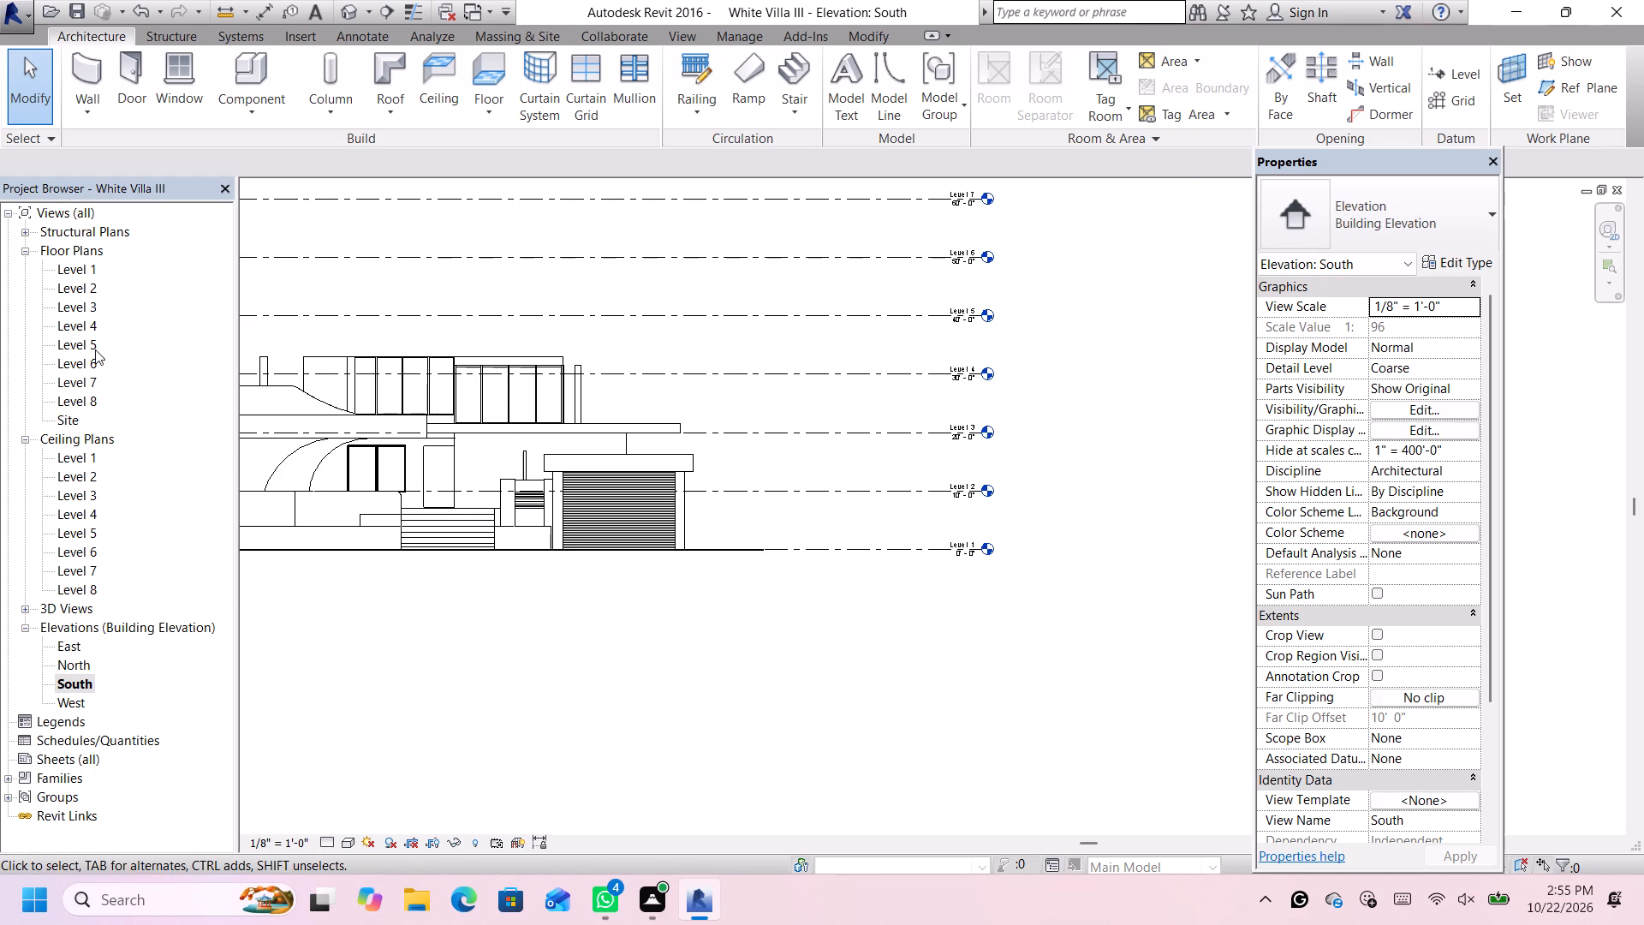
In the Level 4 floor plan, start a Generic - 12" floor and draw its arc boundary along the curved white wall's outer face.
double_click(88, 325)
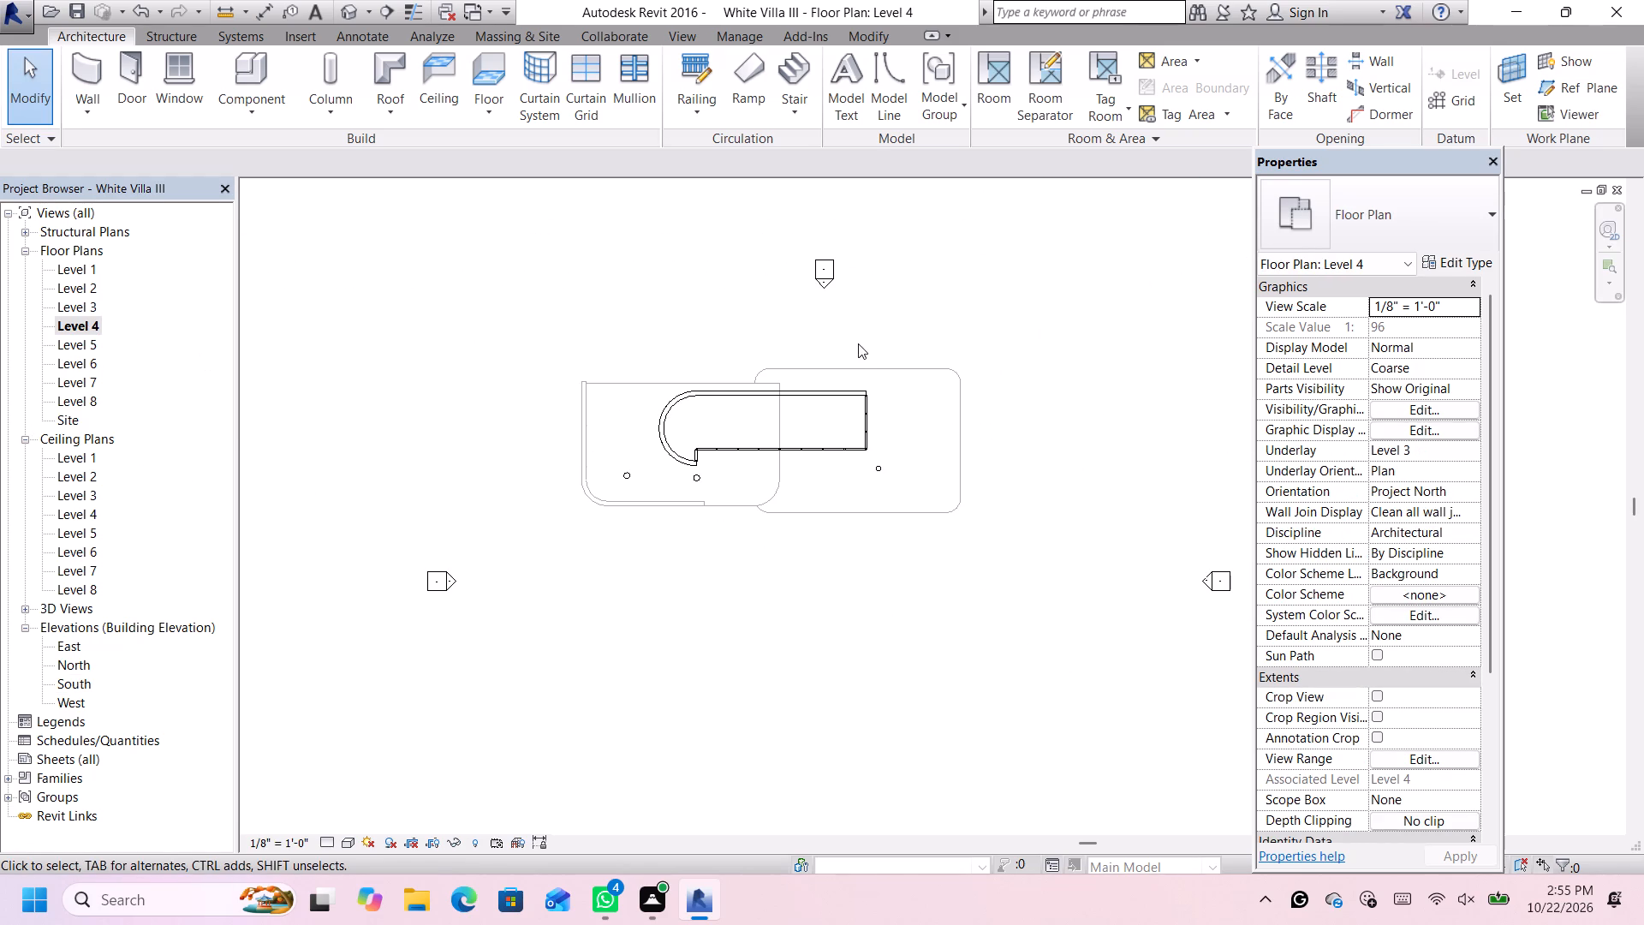
scroll(890, 355, "up", 5)
scroll(837, 363, "down", 2)
scroll(430, 365, "up", 3)
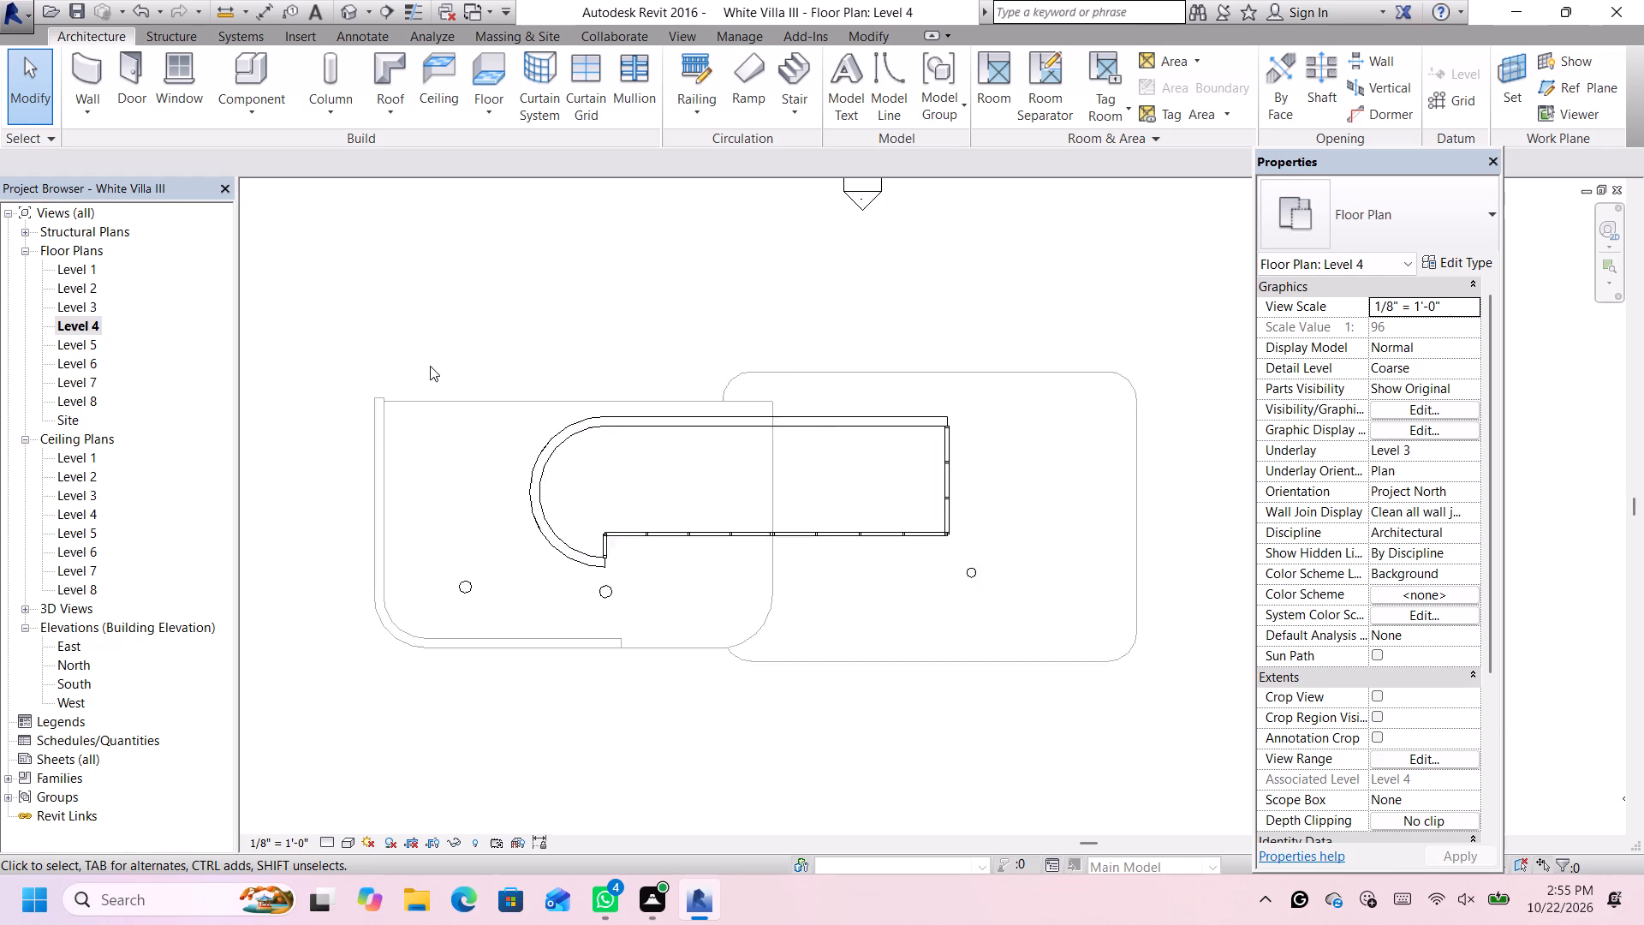
left_click(501, 77)
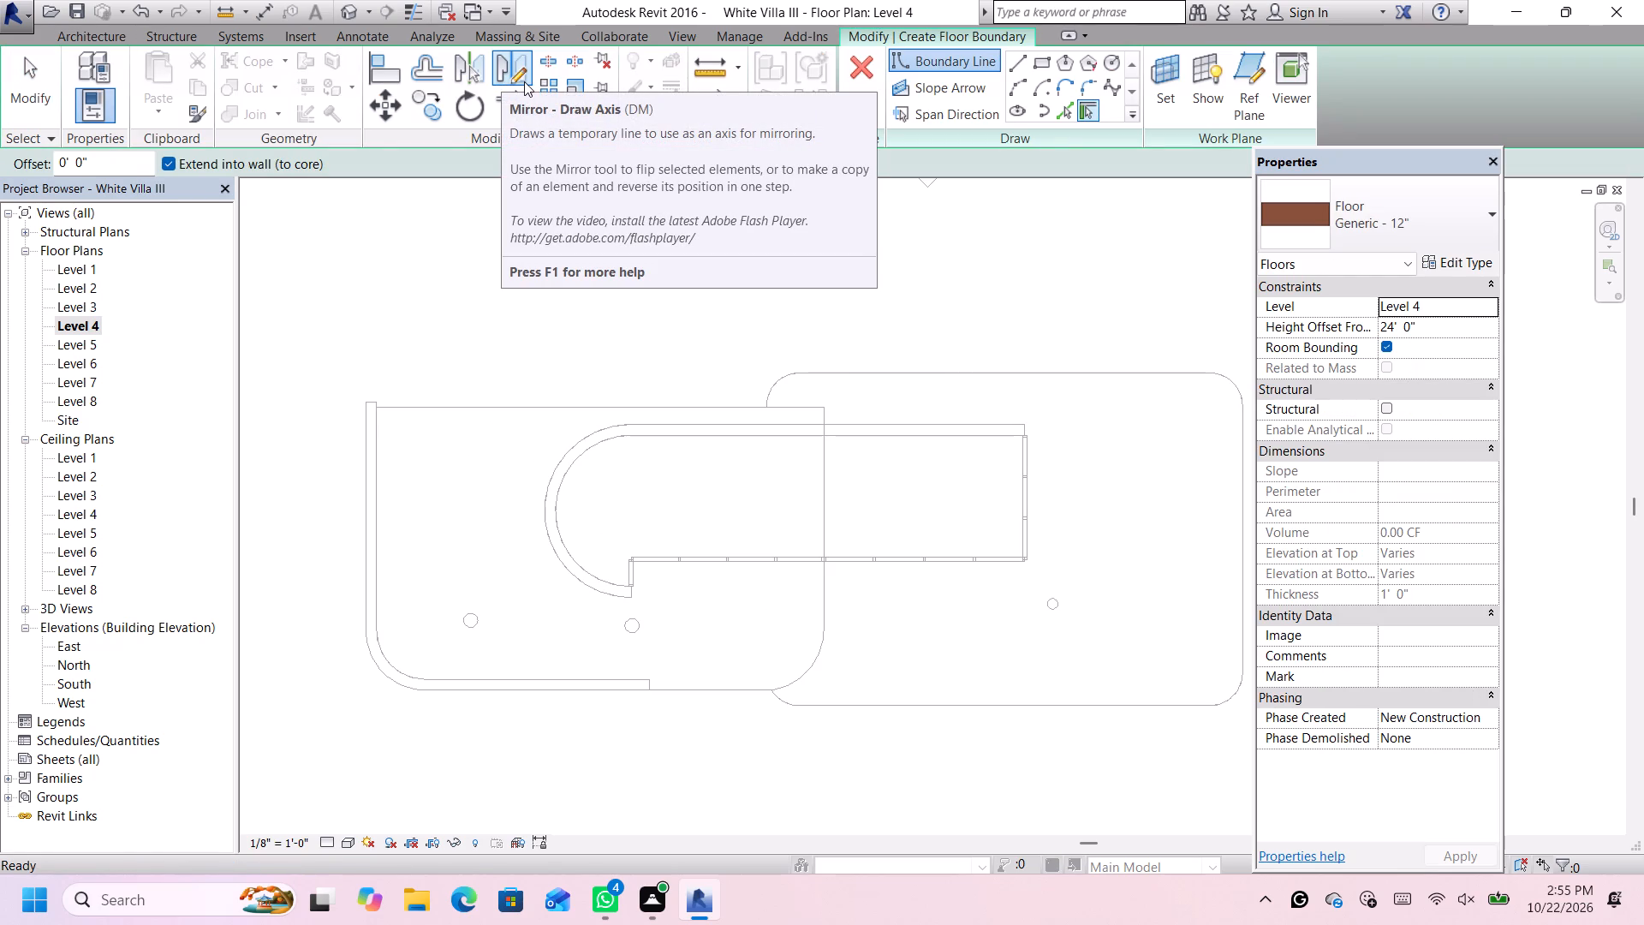
scroll(588, 96, "down", 1)
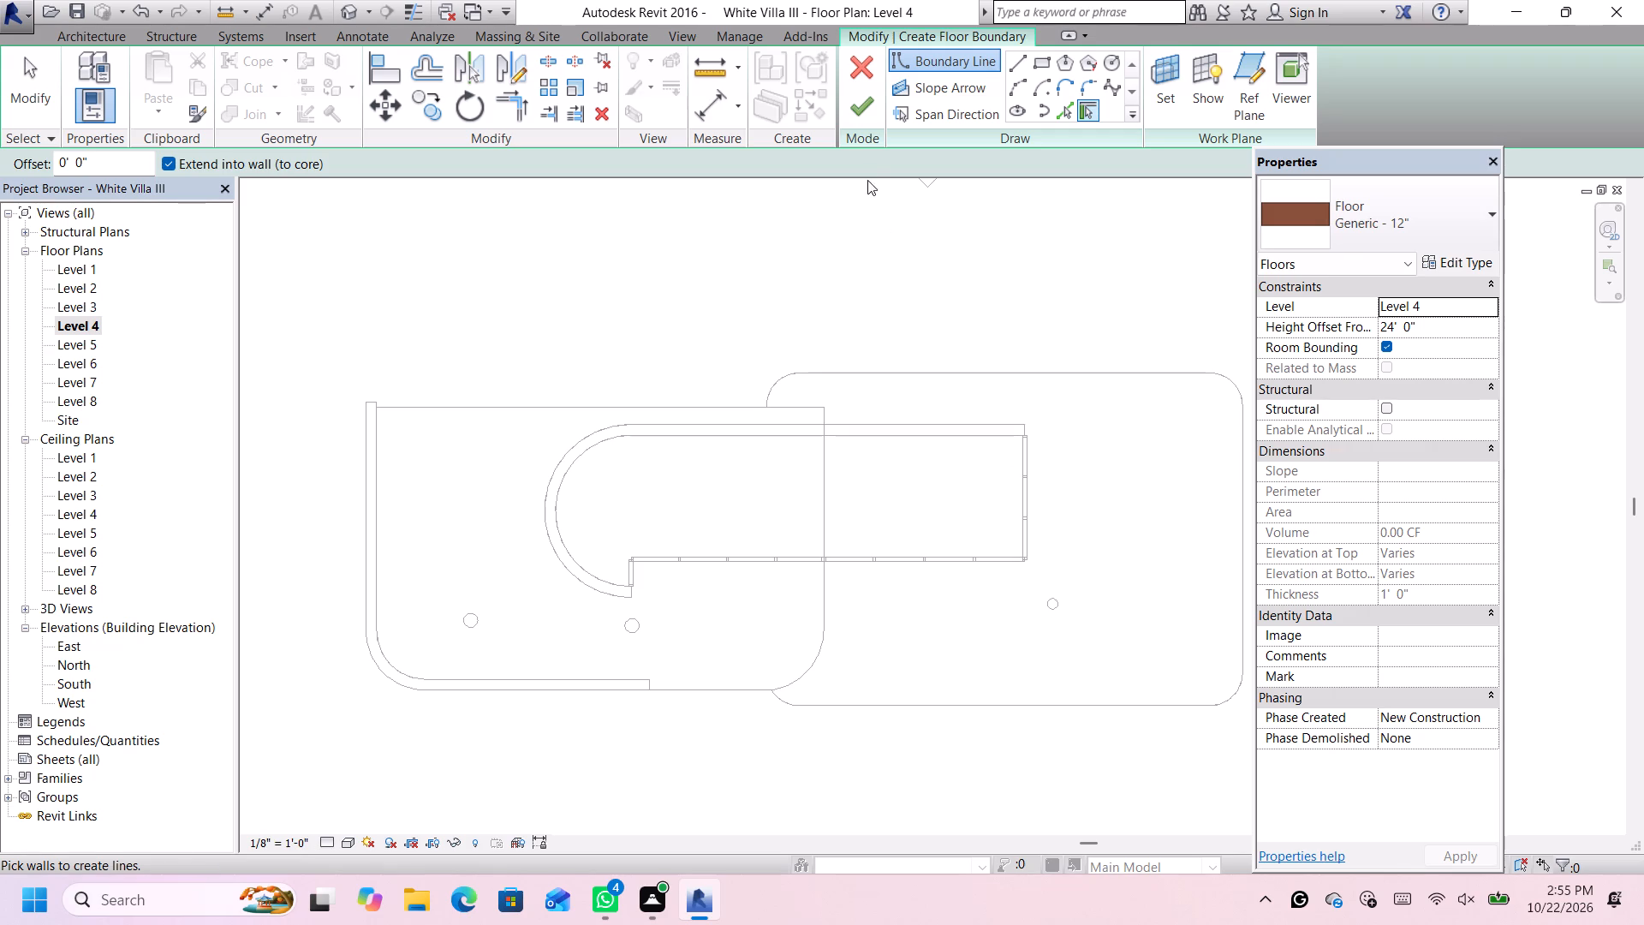
left_click(1039, 60)
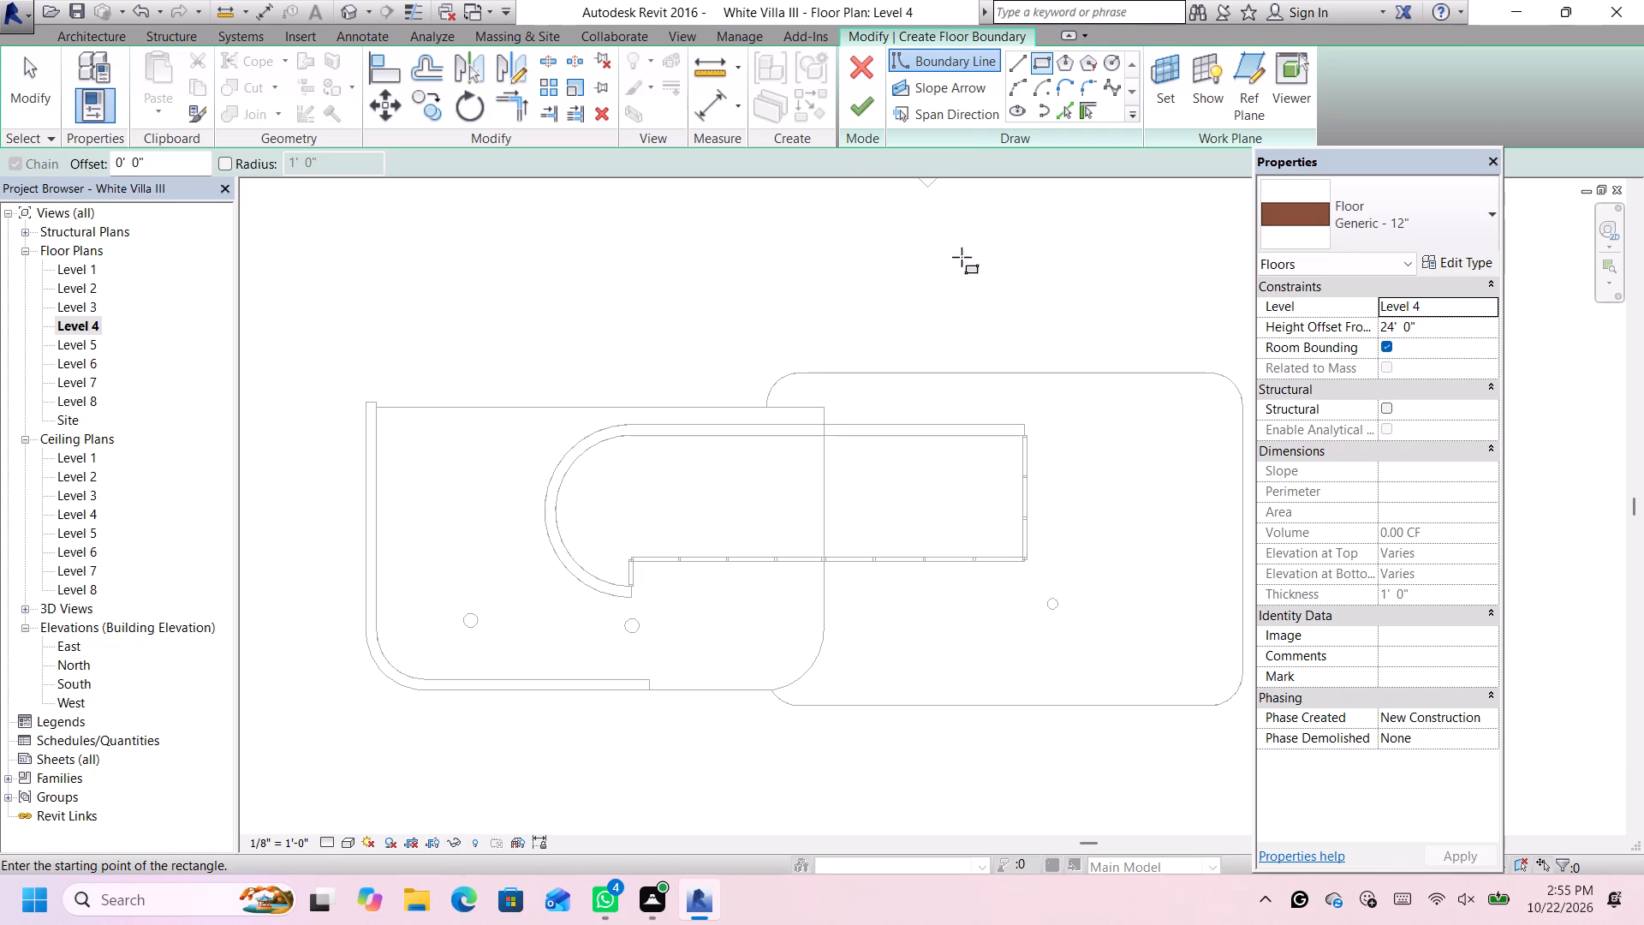
left_click(1022, 82)
scroll(535, 539, "up", 5)
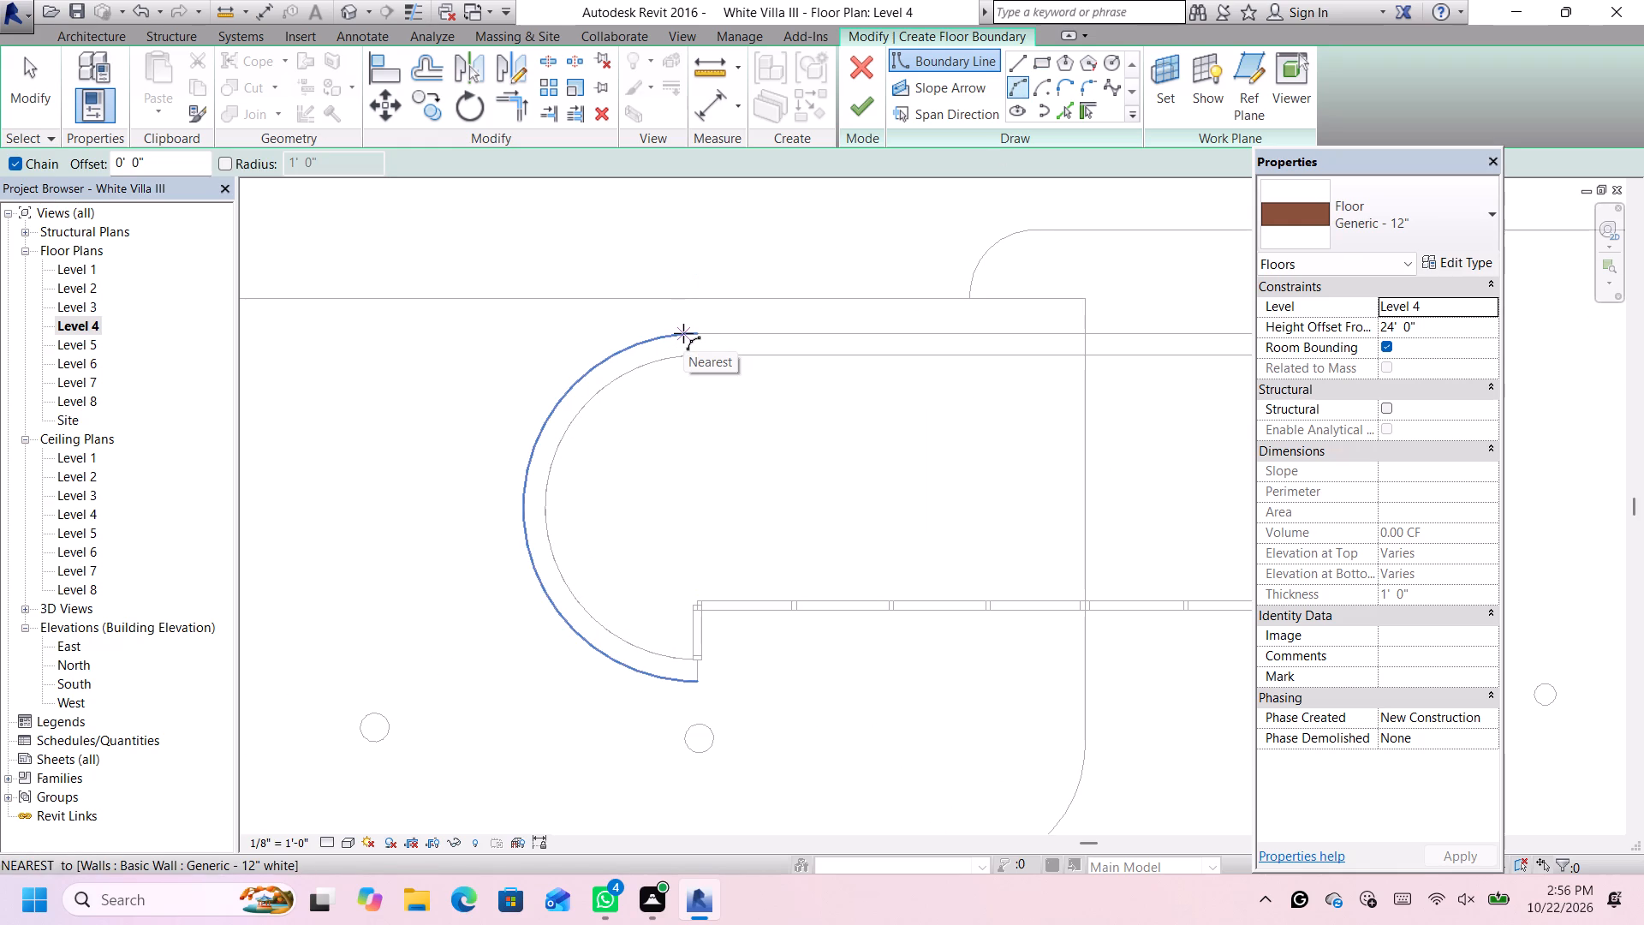
left_click(697, 333)
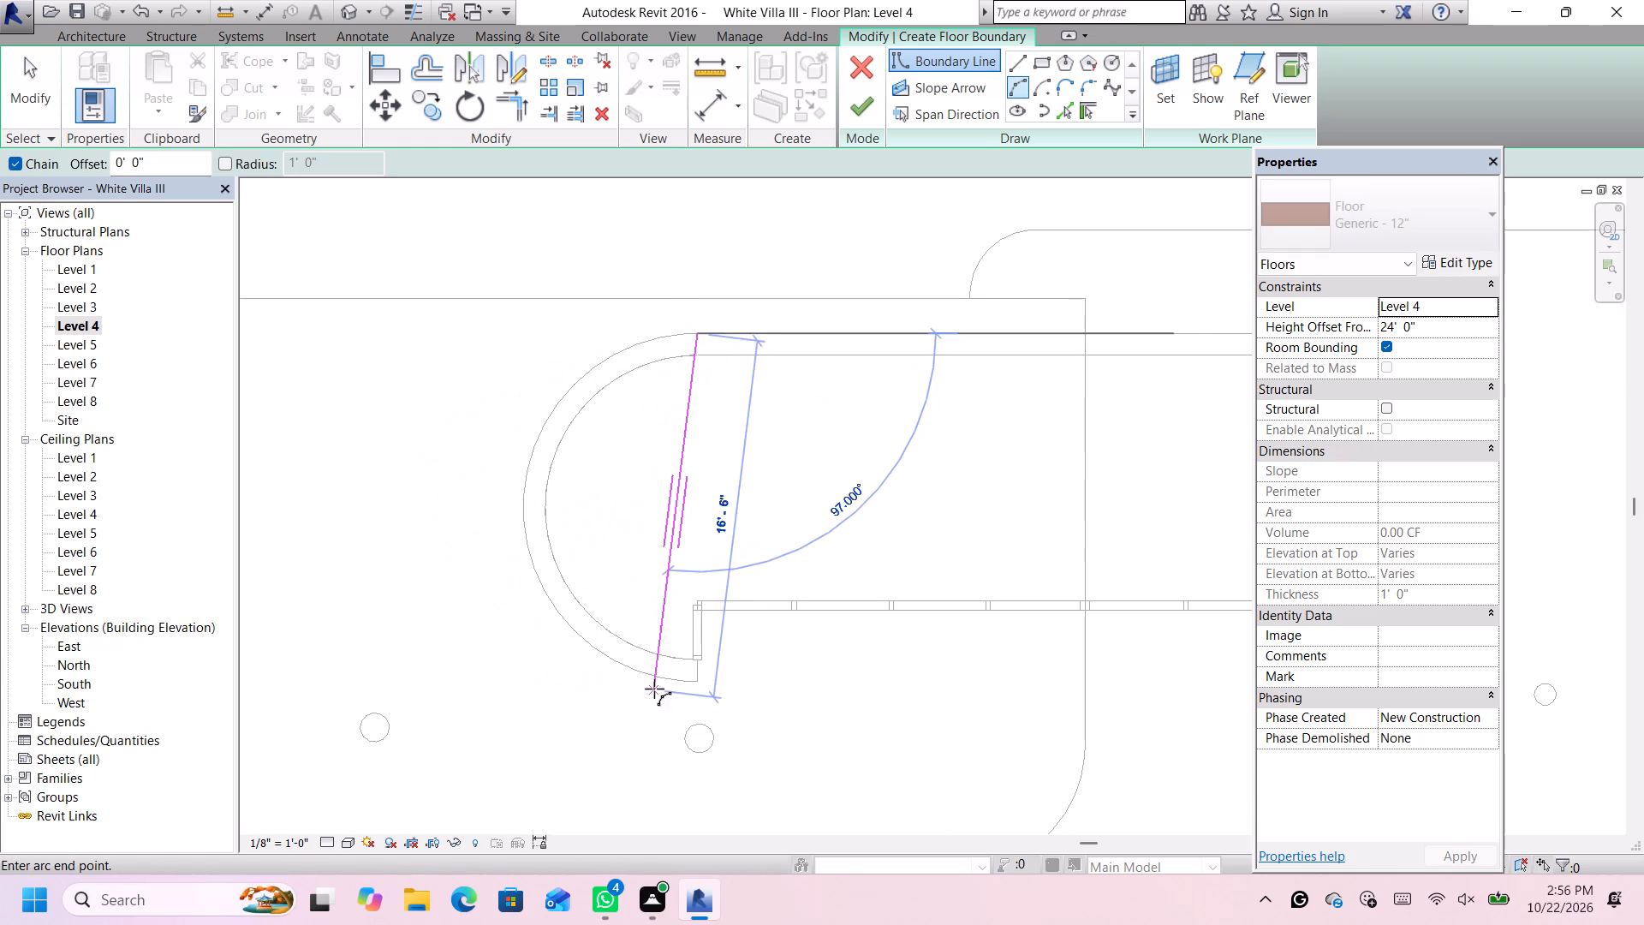
left_click(697, 682)
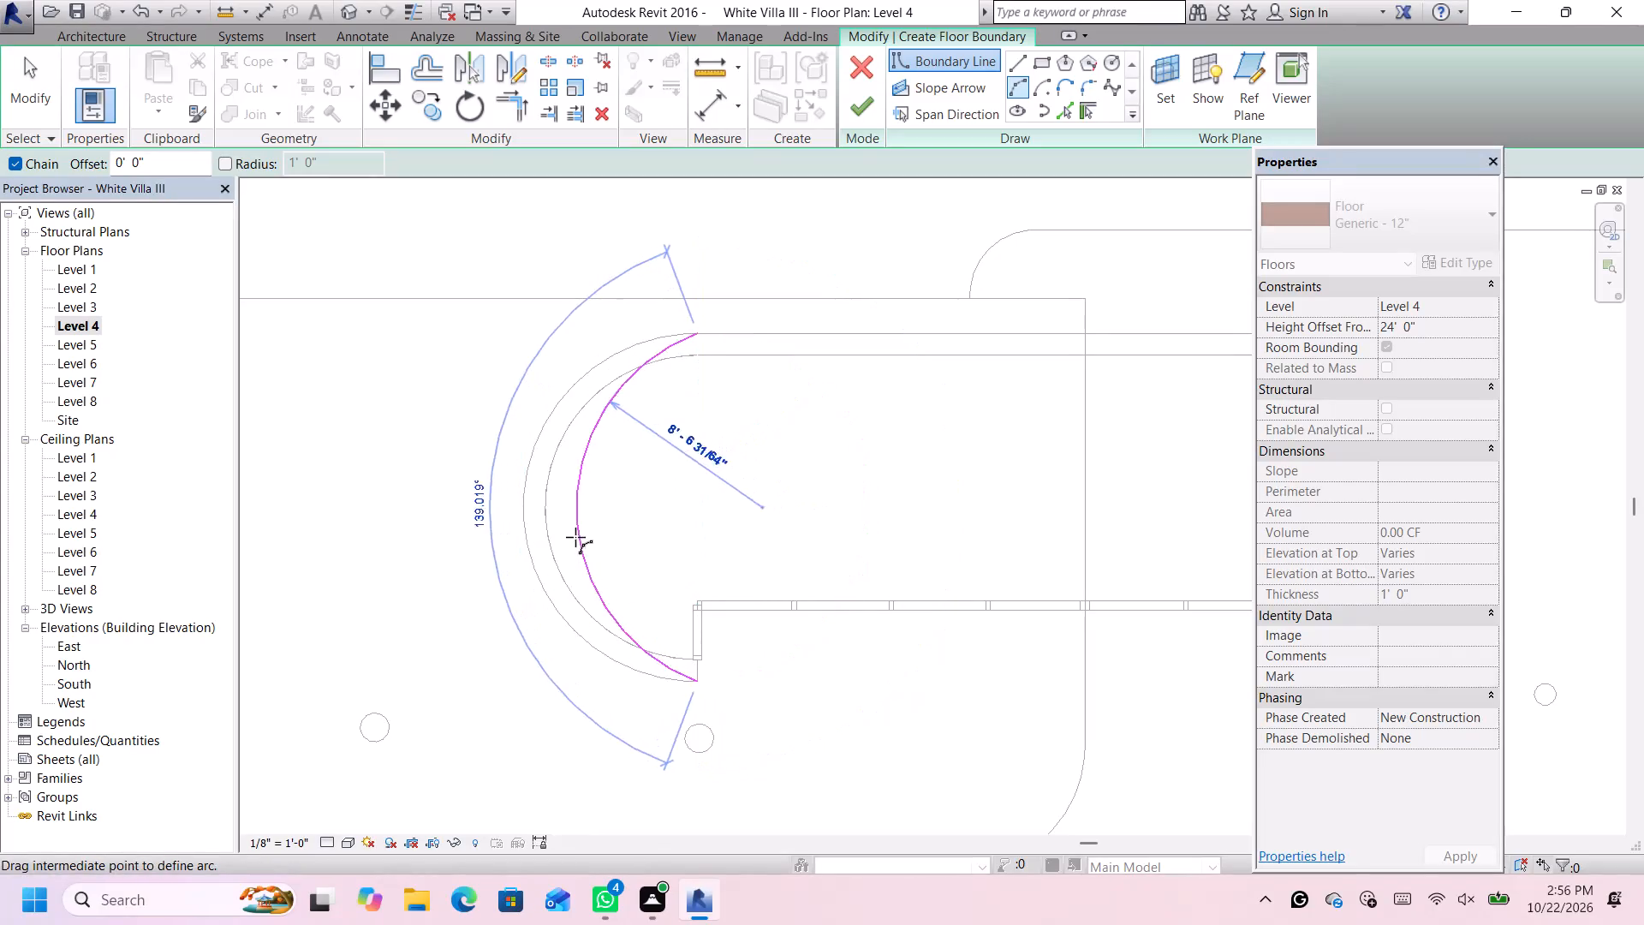
left_click(527, 467)
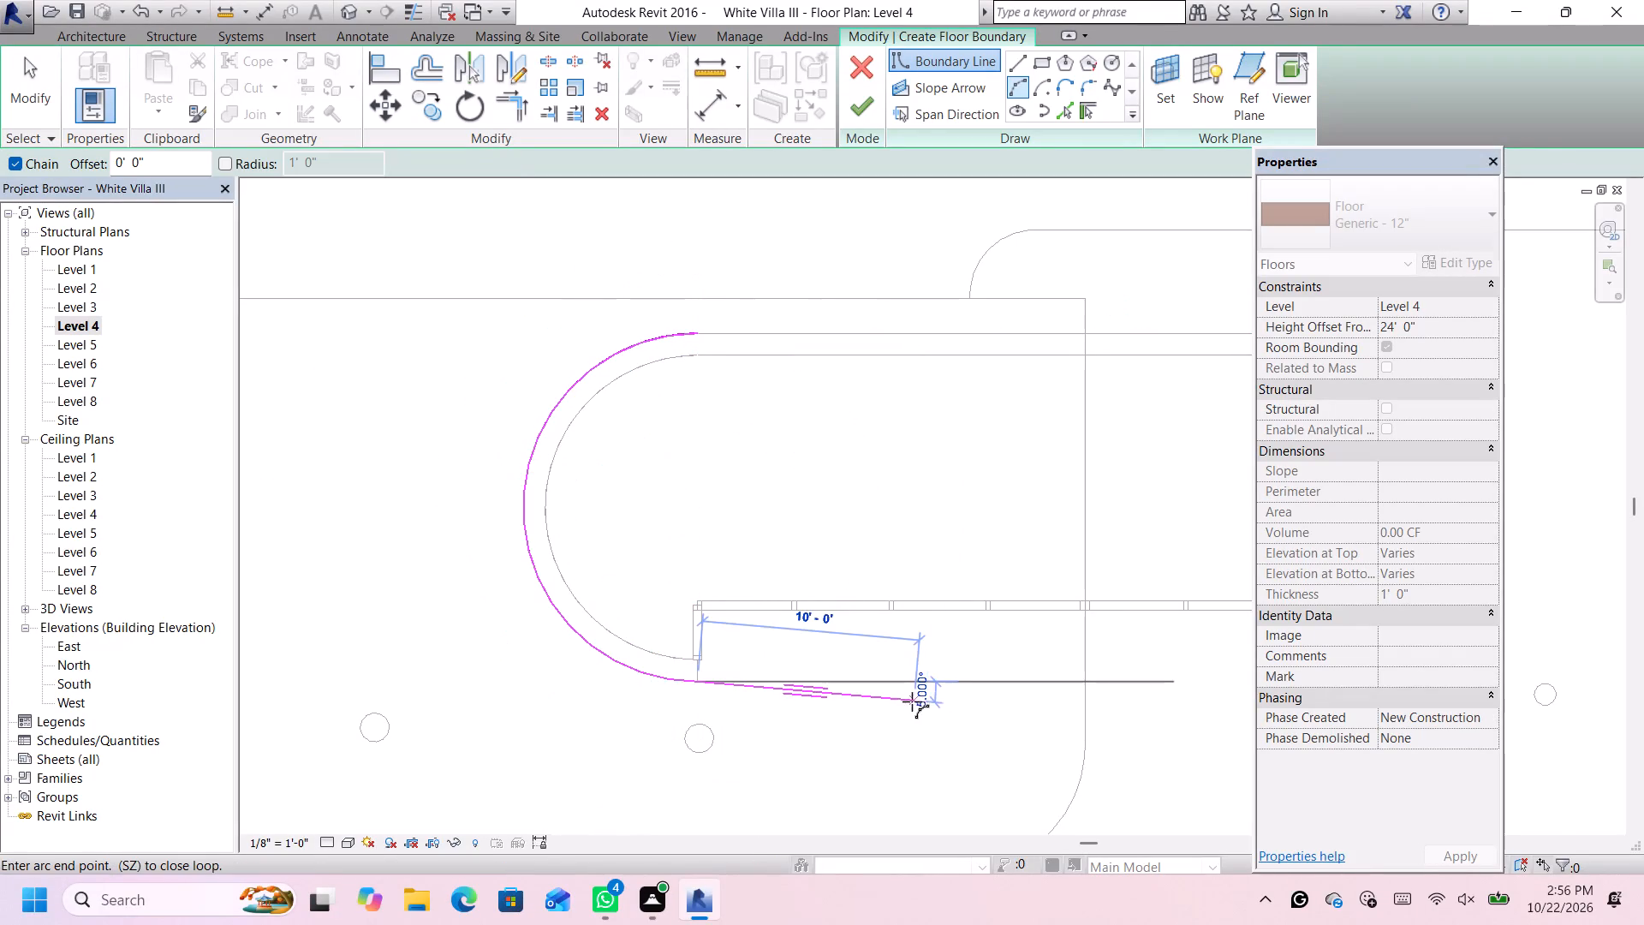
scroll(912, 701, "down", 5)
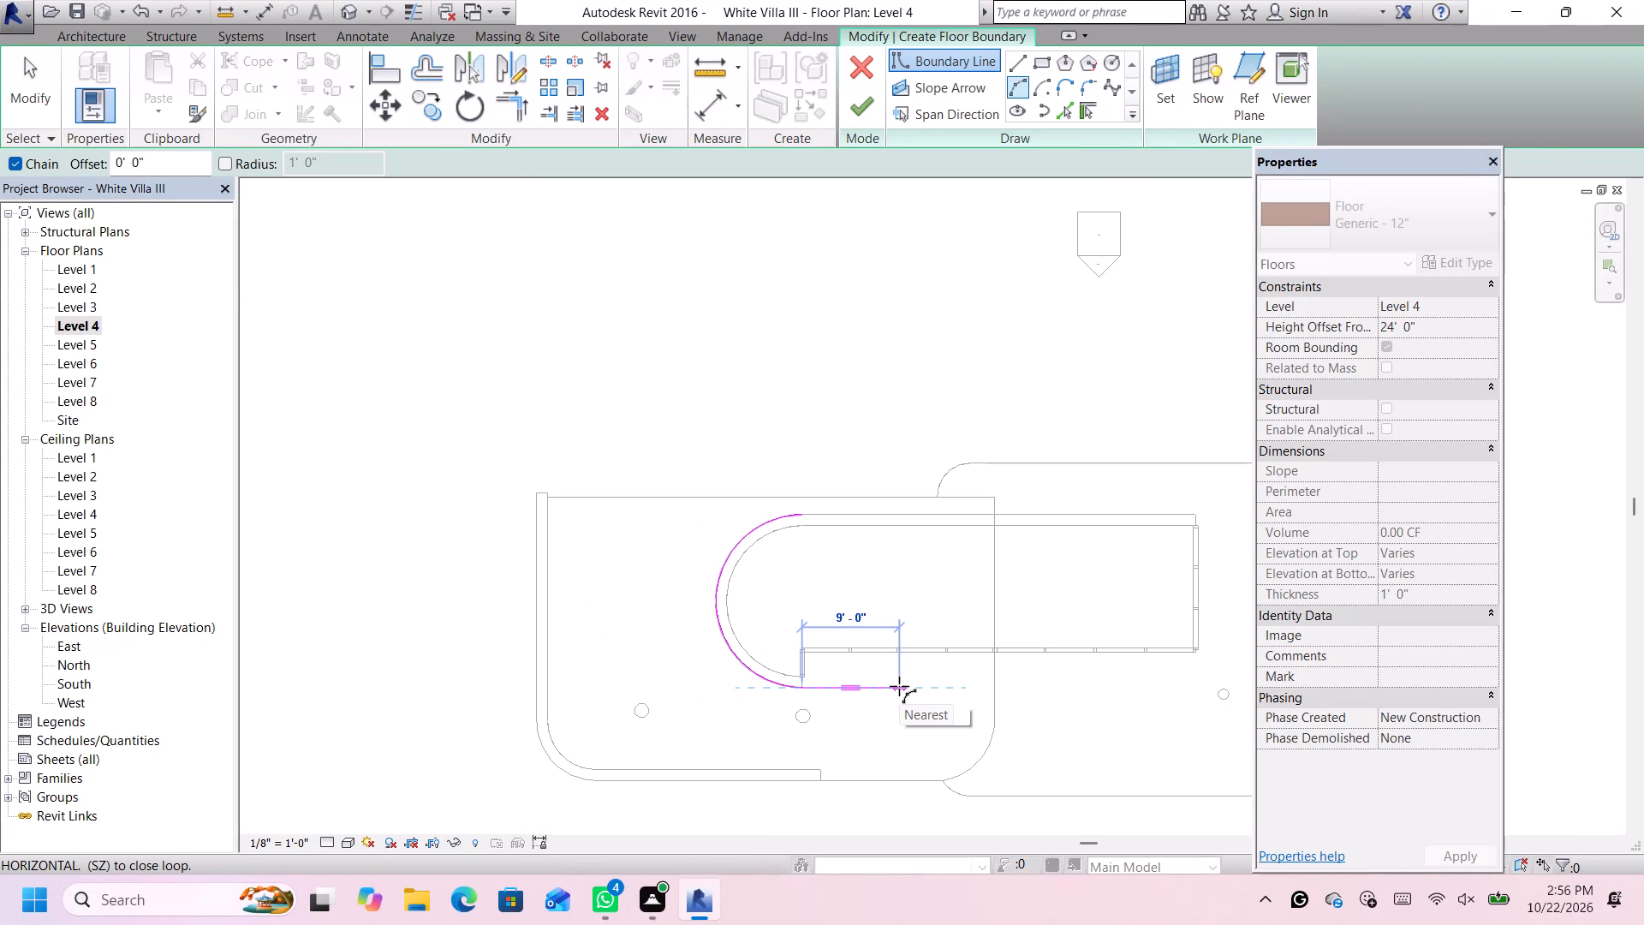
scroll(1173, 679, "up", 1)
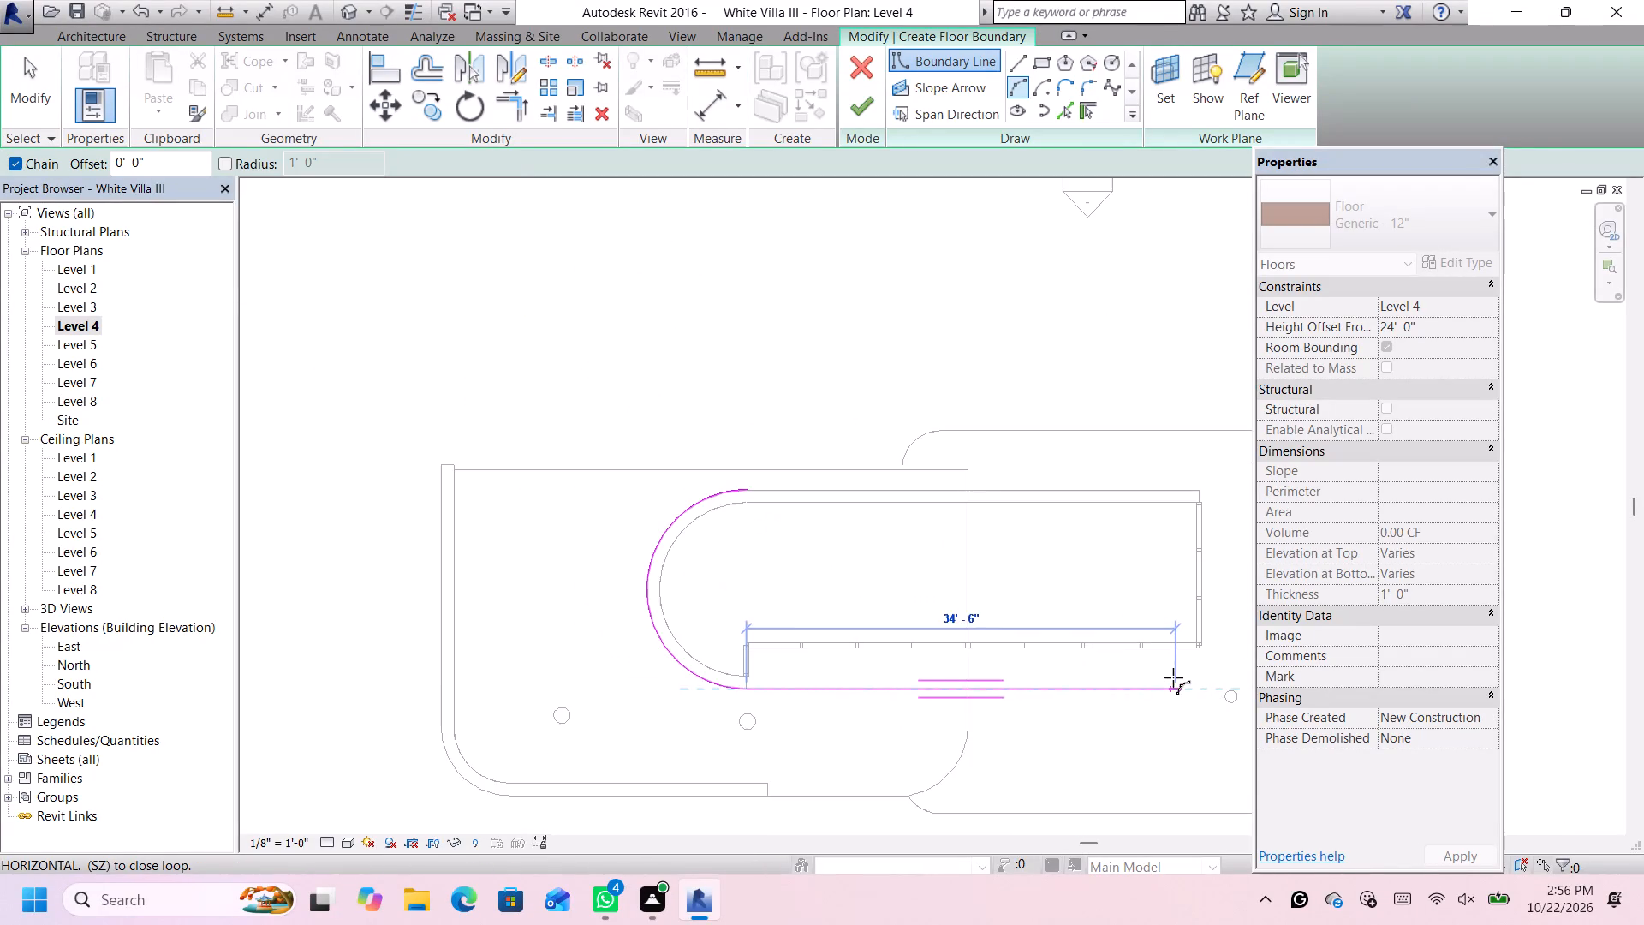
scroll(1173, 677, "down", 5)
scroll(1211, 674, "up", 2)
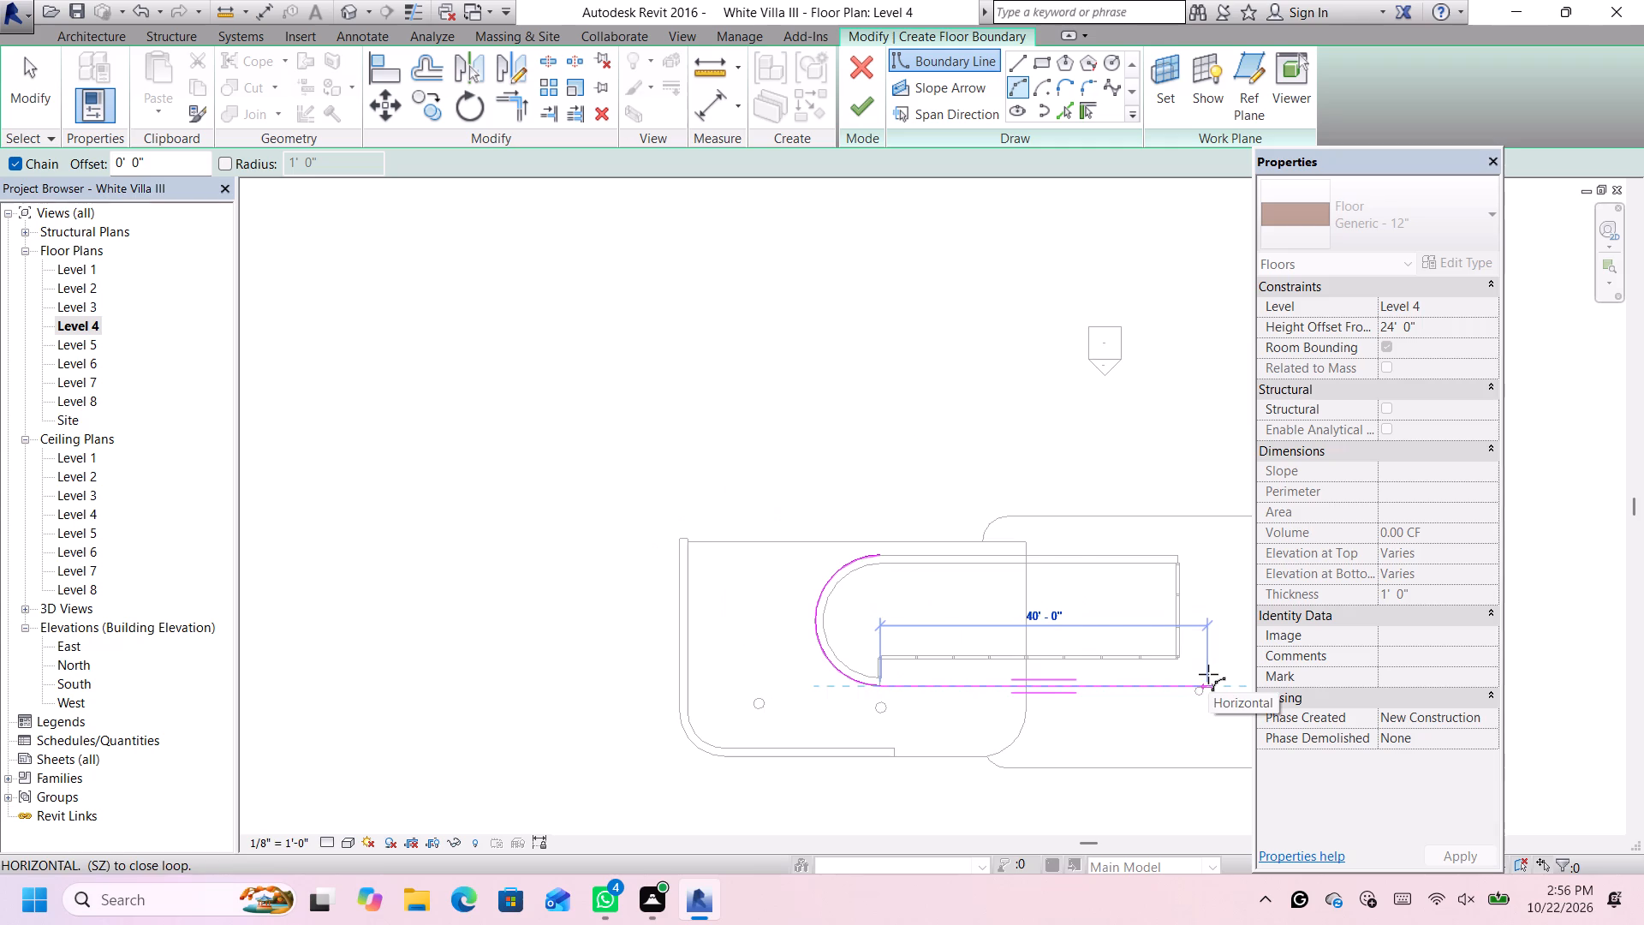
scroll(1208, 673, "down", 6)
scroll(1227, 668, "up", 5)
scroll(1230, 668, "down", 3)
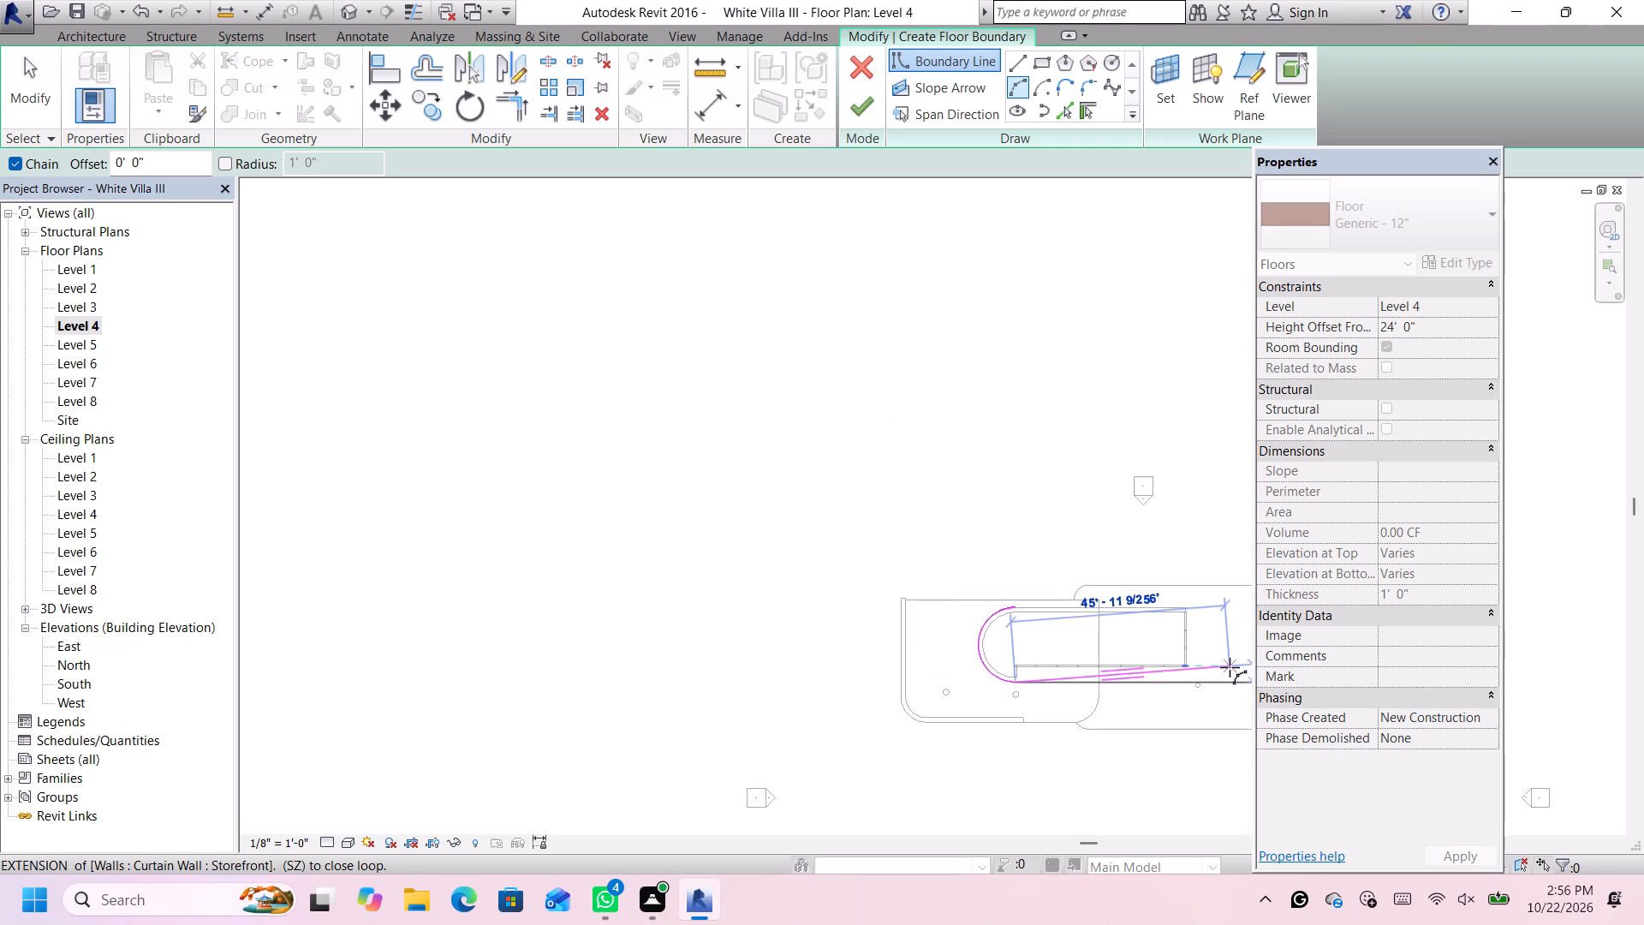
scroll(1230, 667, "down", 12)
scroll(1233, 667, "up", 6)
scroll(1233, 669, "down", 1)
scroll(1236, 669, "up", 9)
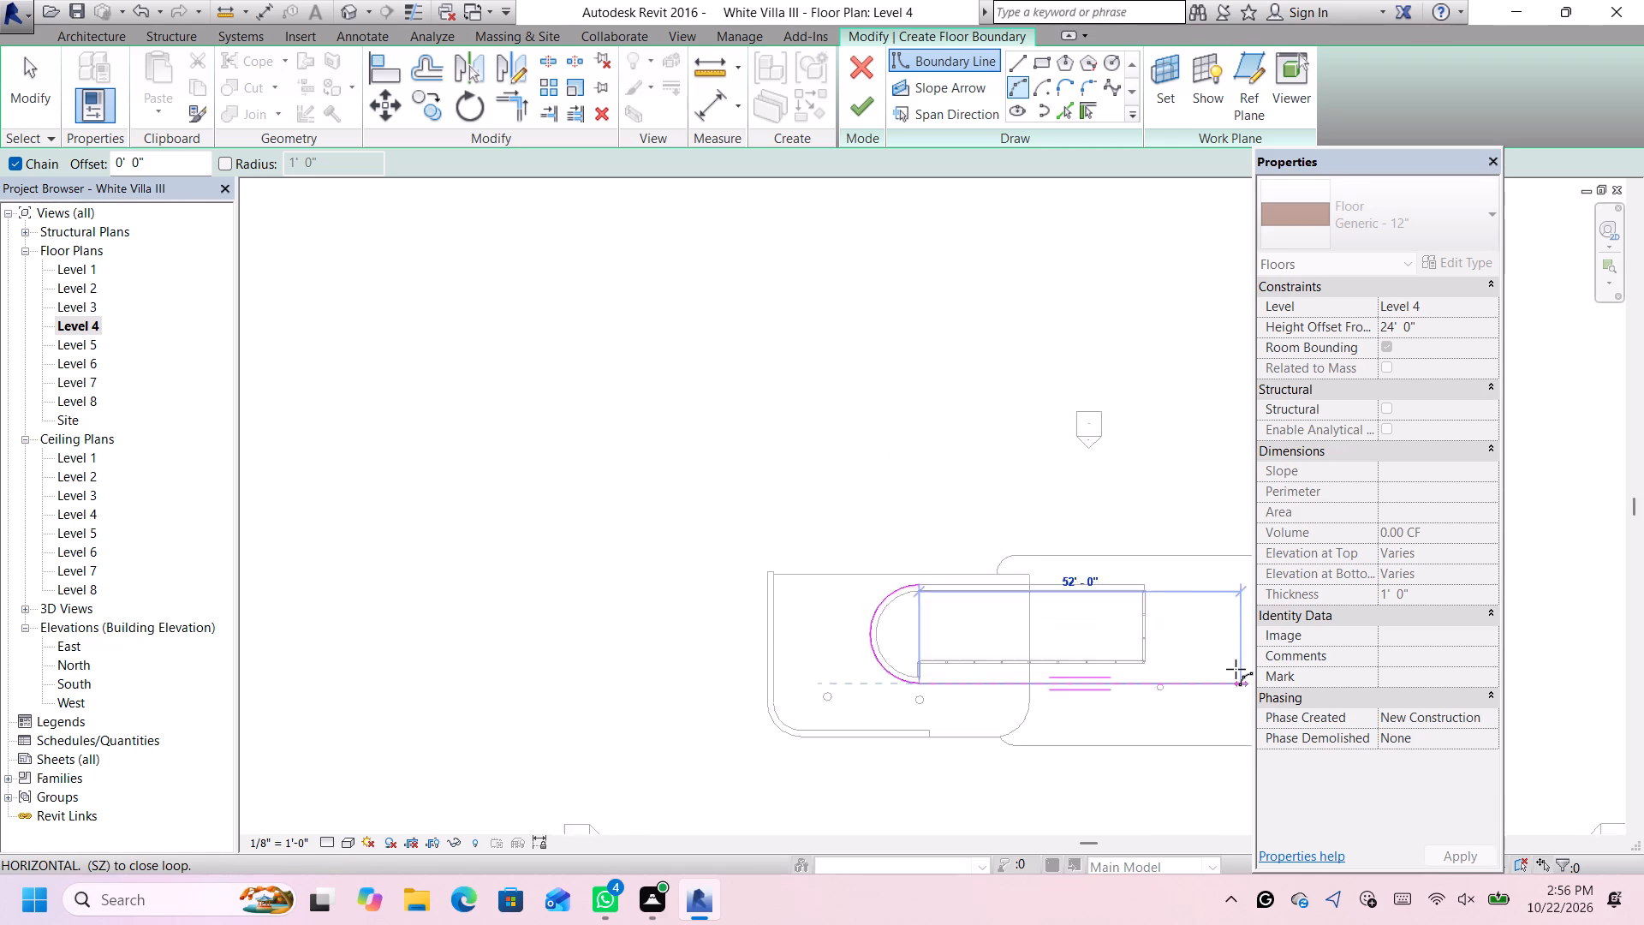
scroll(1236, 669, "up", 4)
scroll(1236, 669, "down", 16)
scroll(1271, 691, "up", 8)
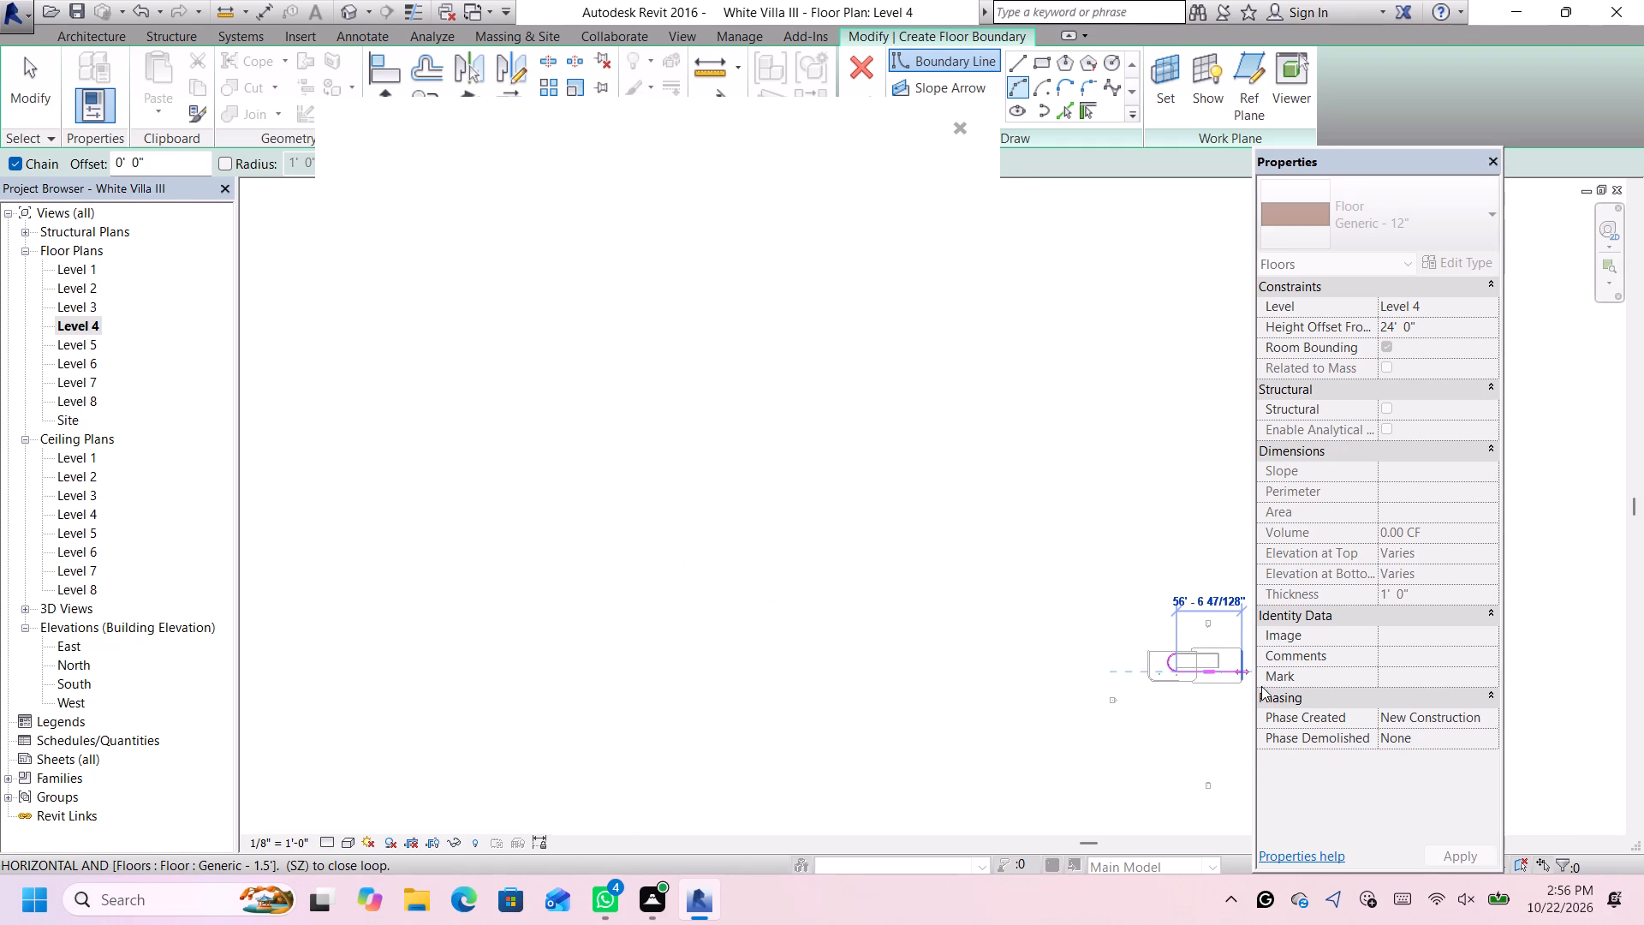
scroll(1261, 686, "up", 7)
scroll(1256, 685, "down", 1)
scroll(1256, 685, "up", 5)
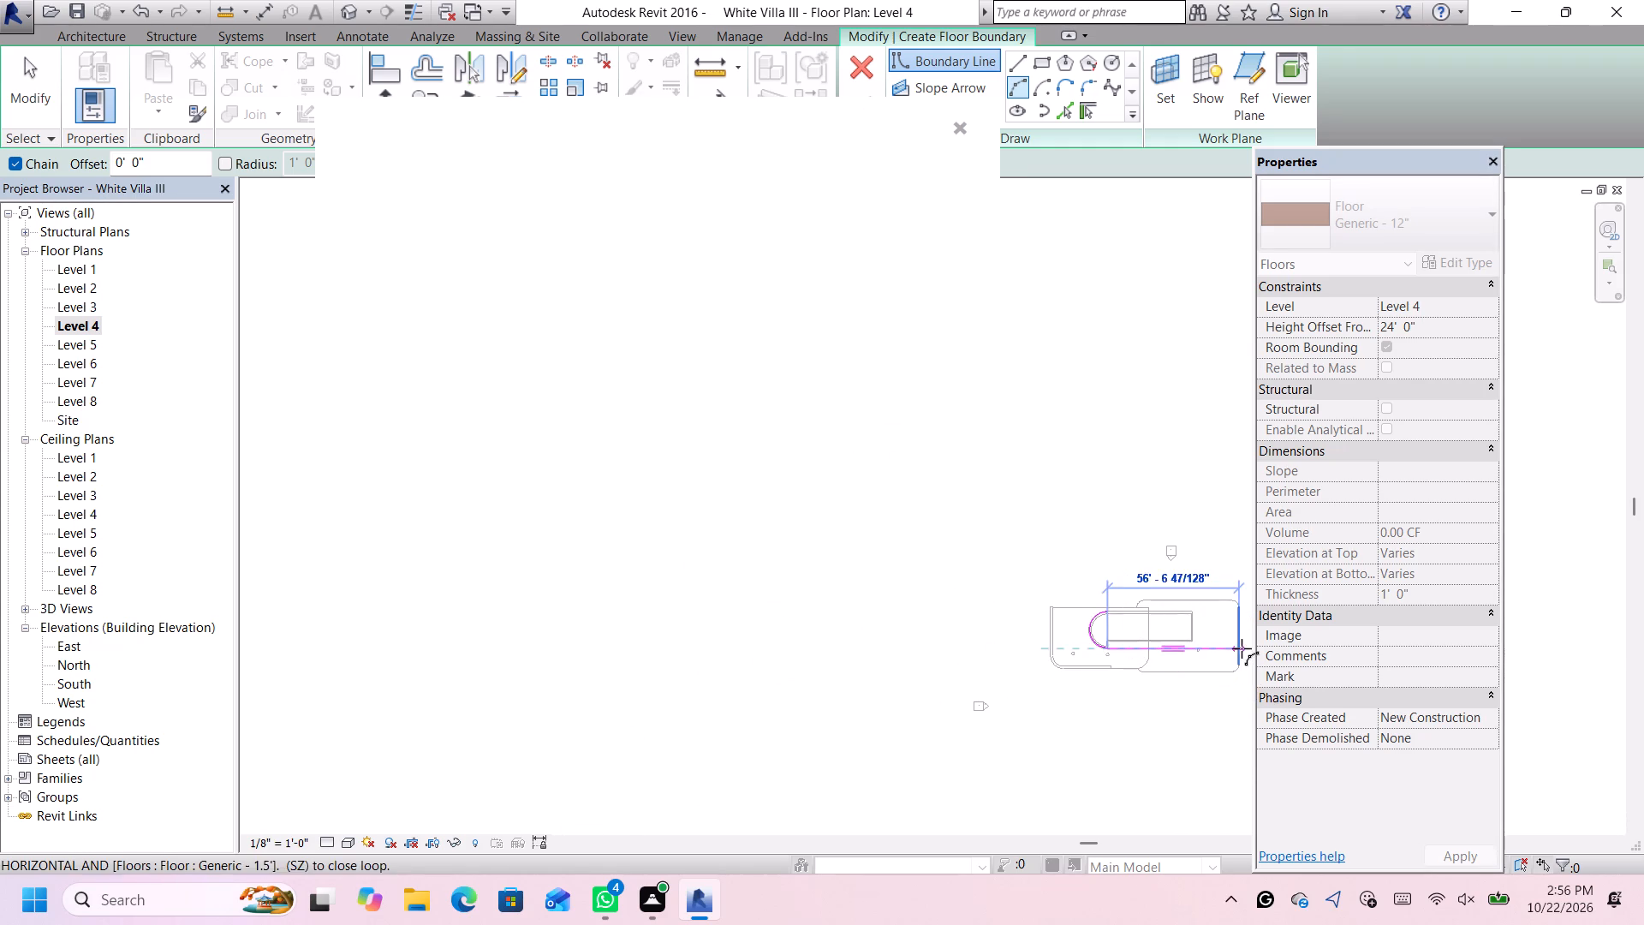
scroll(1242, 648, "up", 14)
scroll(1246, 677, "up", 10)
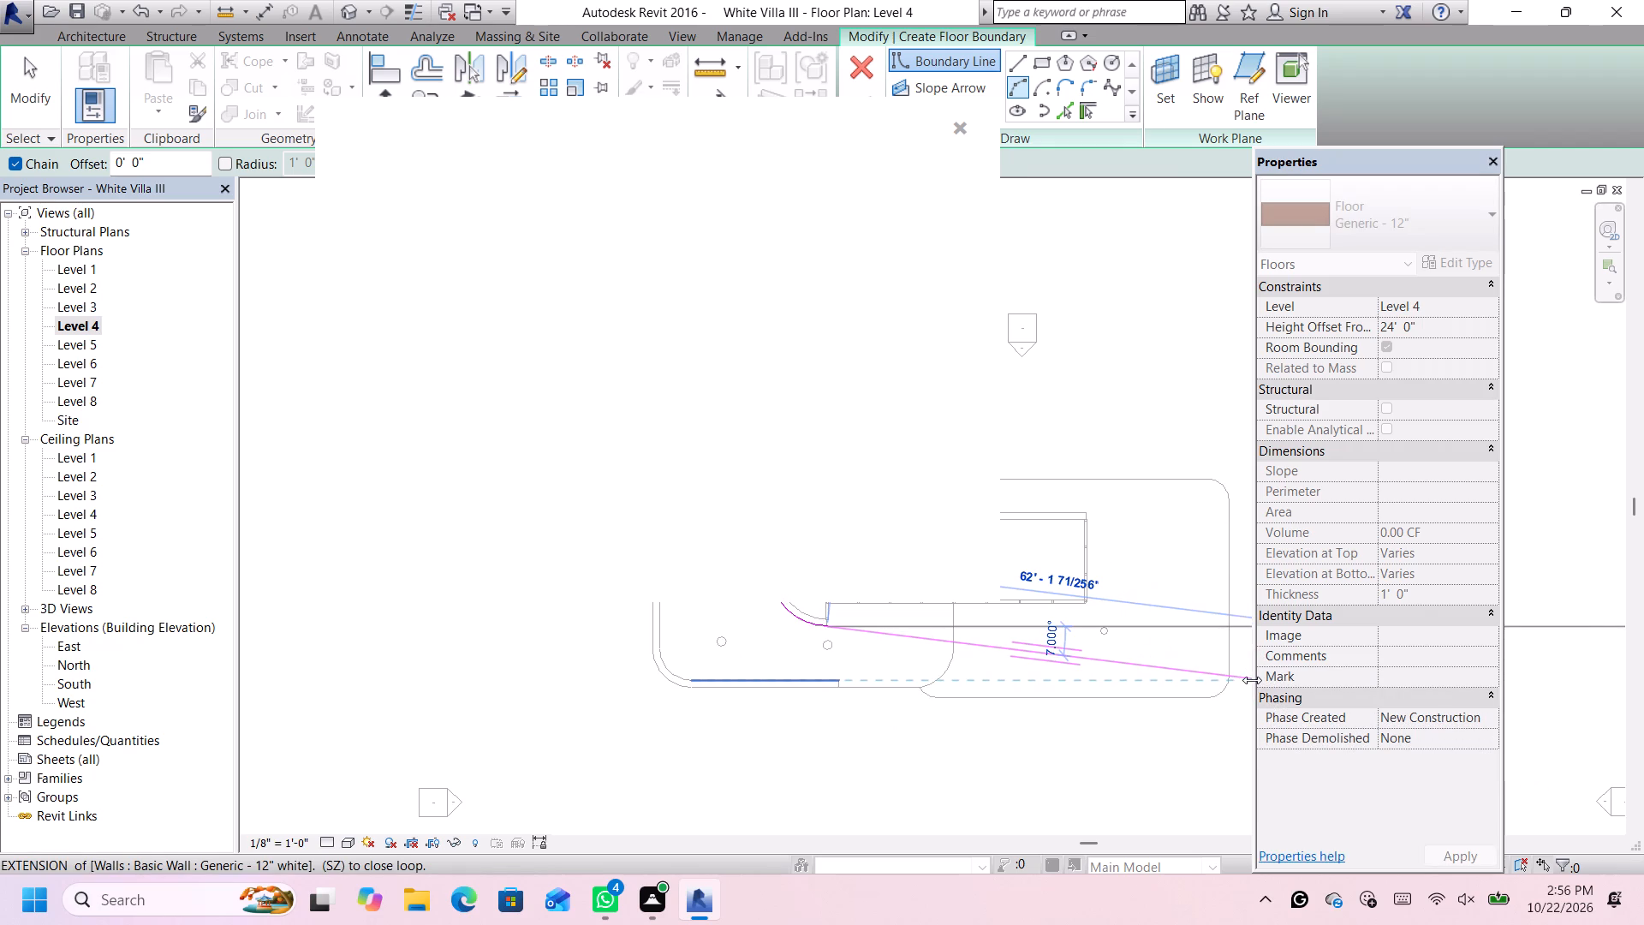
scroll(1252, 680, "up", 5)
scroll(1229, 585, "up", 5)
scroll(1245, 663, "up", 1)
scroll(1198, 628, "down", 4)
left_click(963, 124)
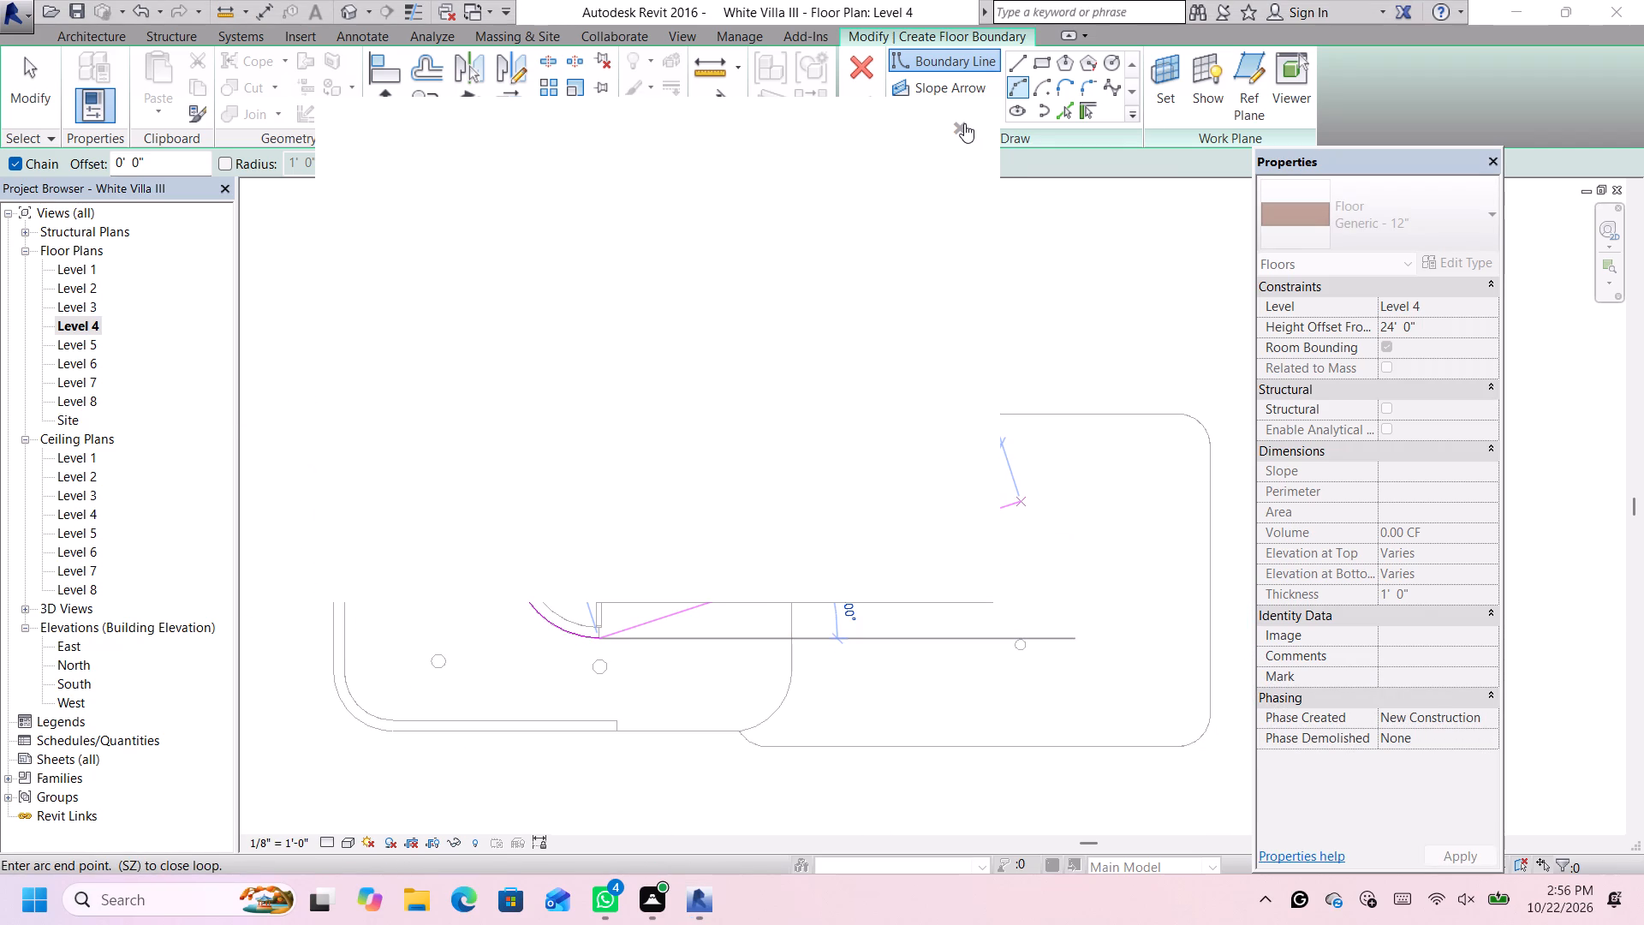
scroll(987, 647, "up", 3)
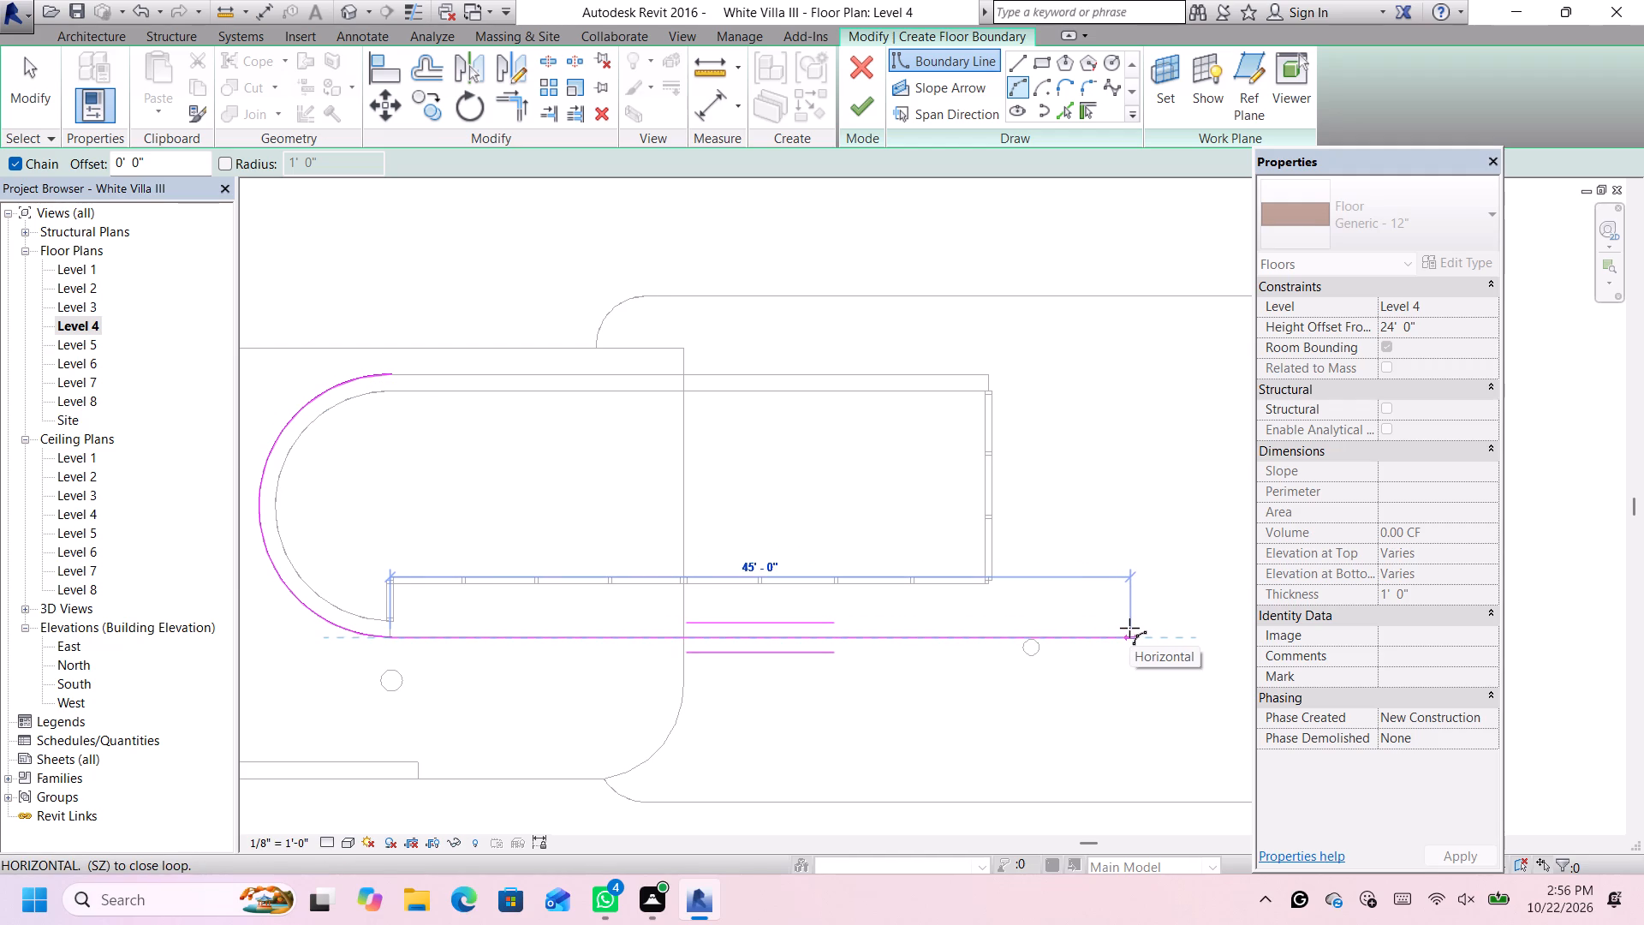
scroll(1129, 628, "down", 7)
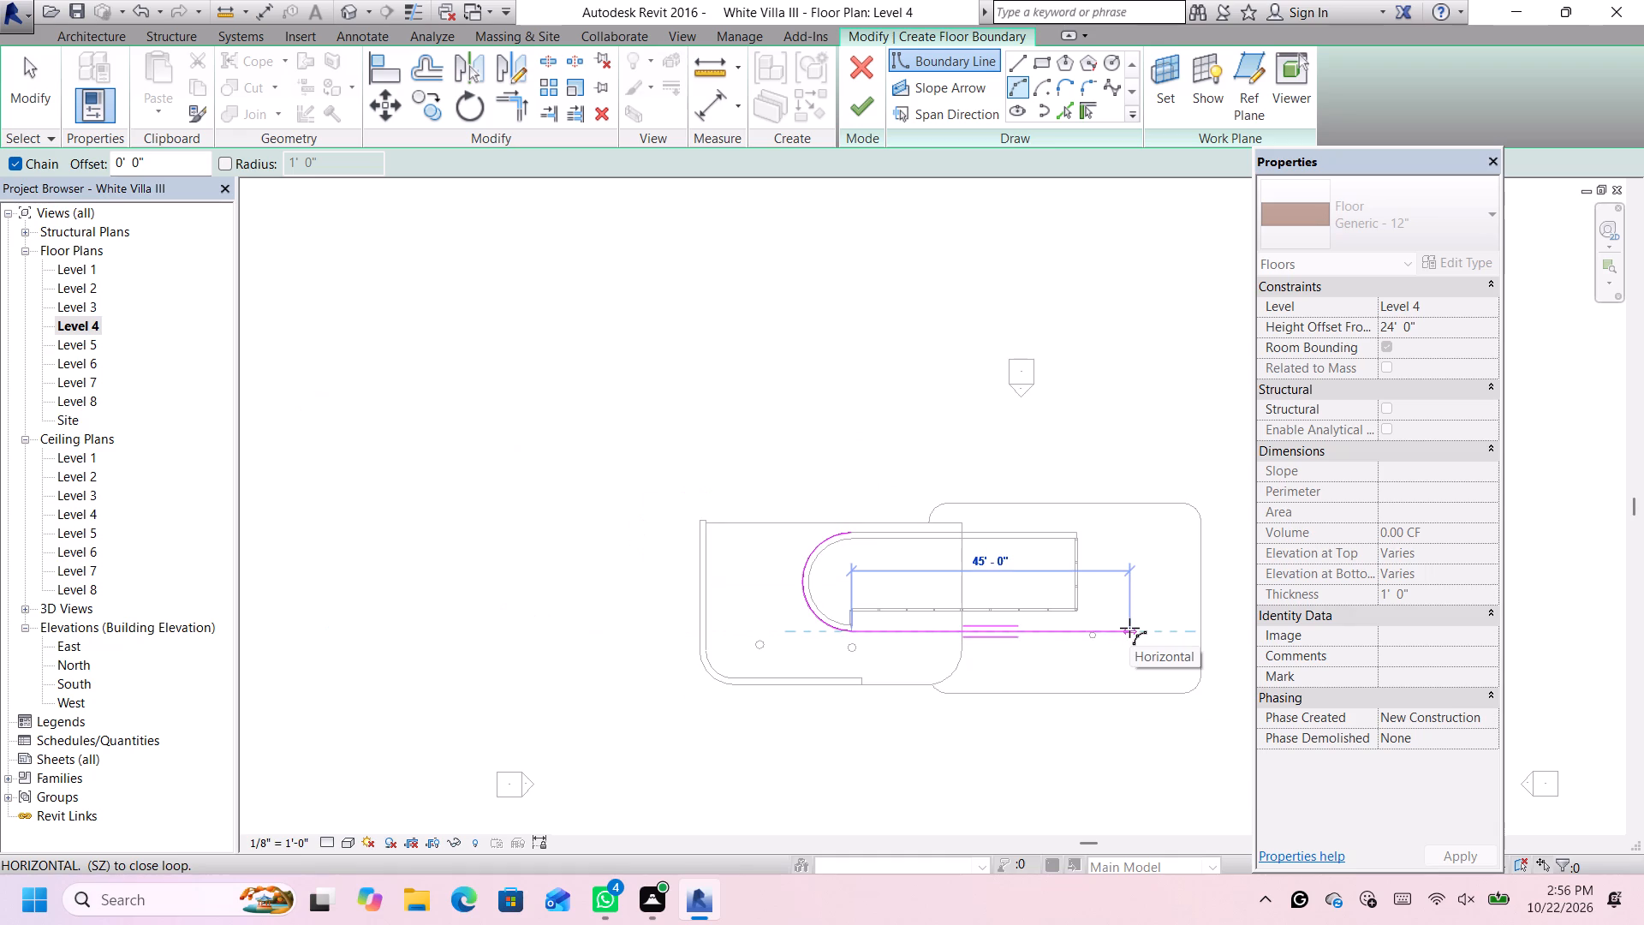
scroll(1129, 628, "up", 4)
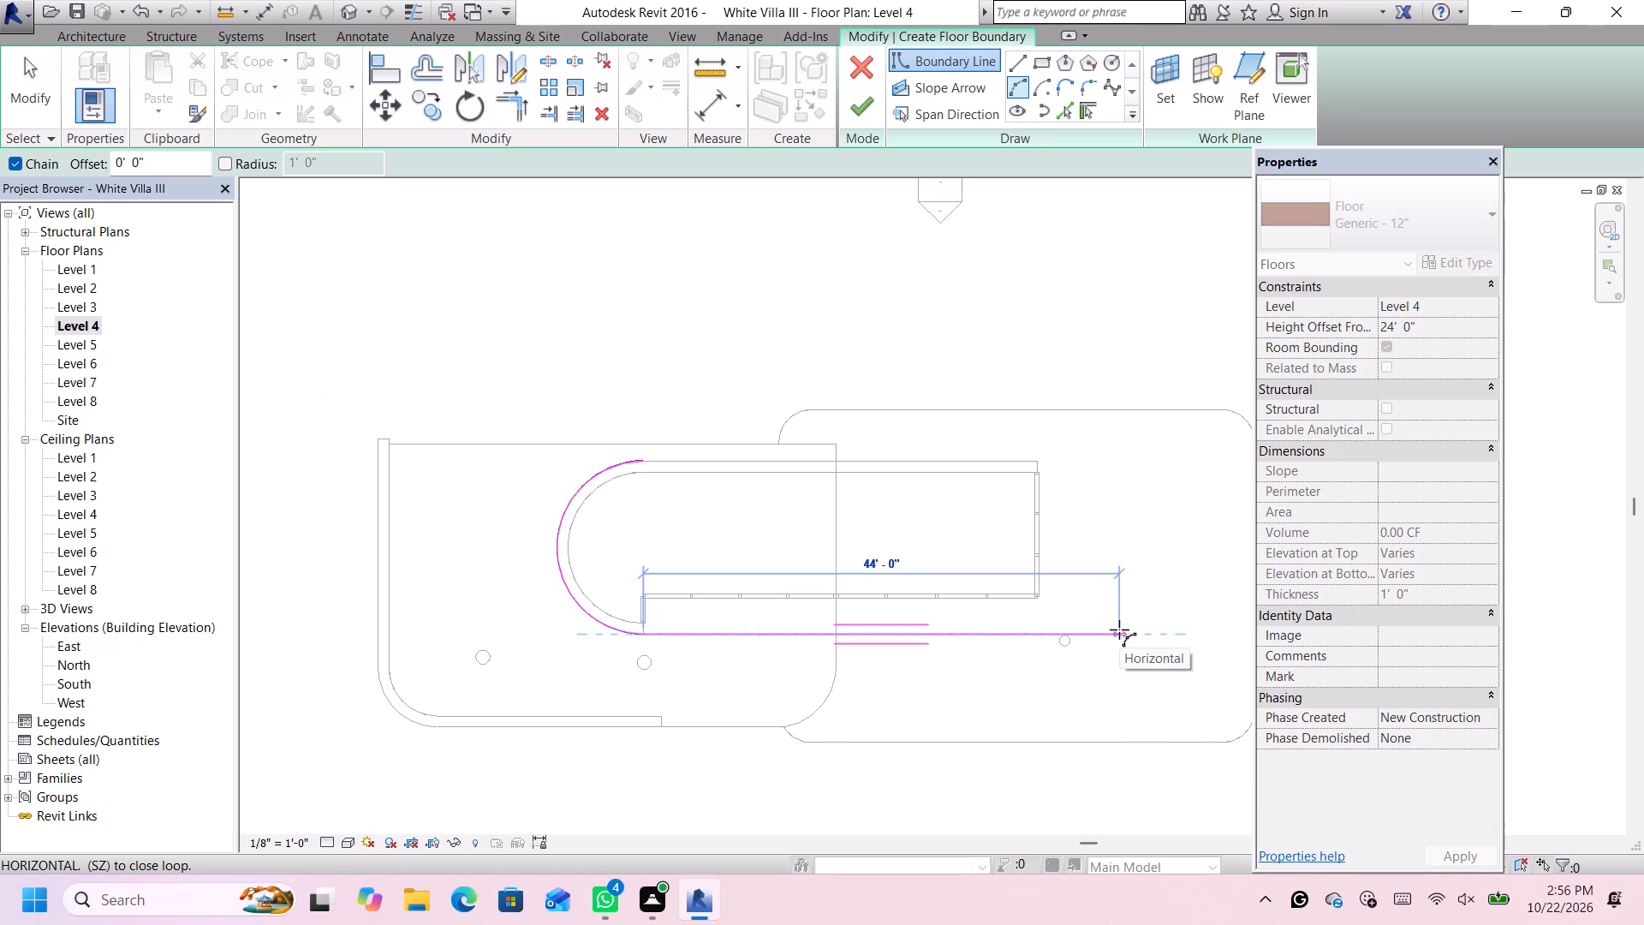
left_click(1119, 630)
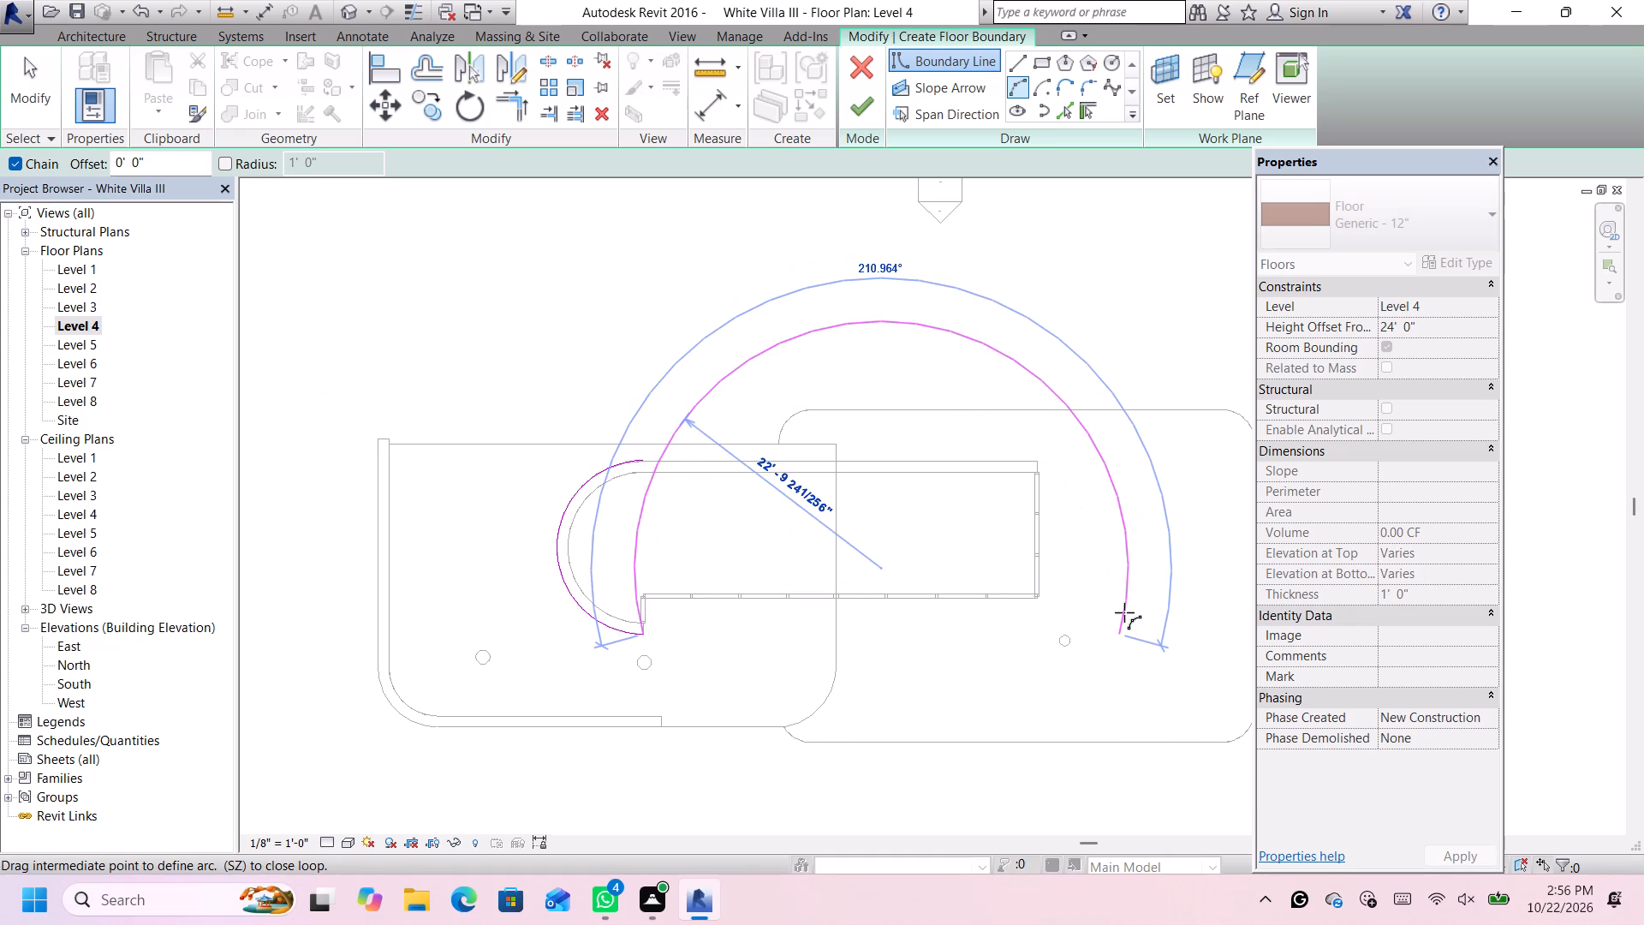
Draw the floor's straight south boundary line 46' 0" long, running east from the south end of the curved boundary.
left_click(1009, 54)
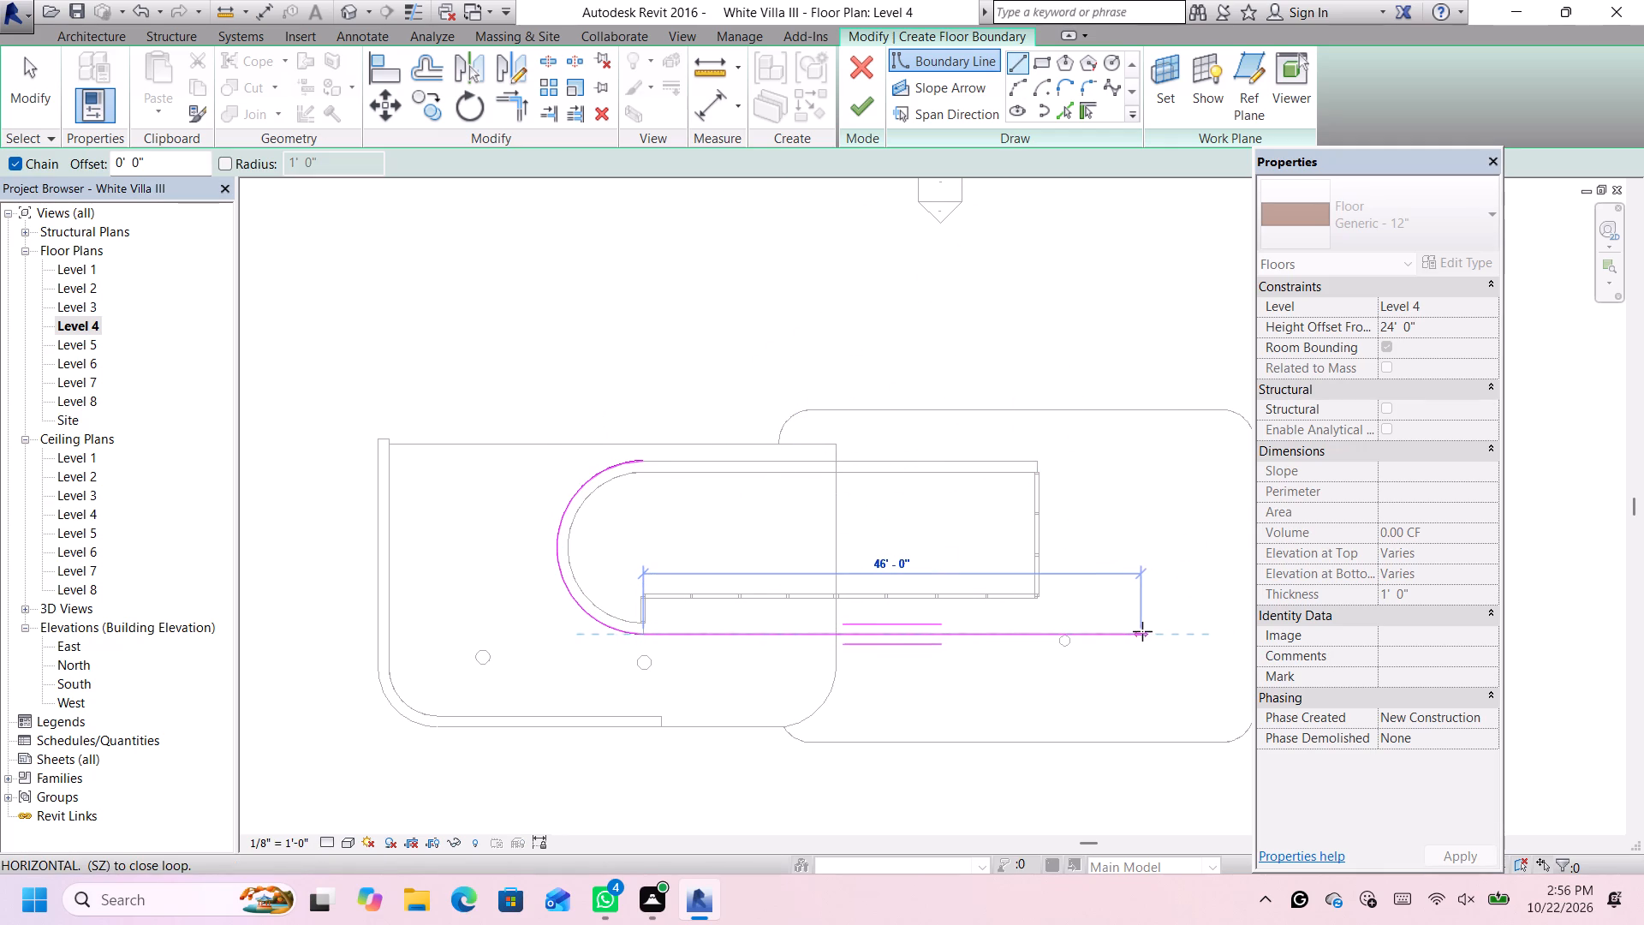
scroll(1142, 631, "down", 5)
scroll(1142, 630, "up", 1)
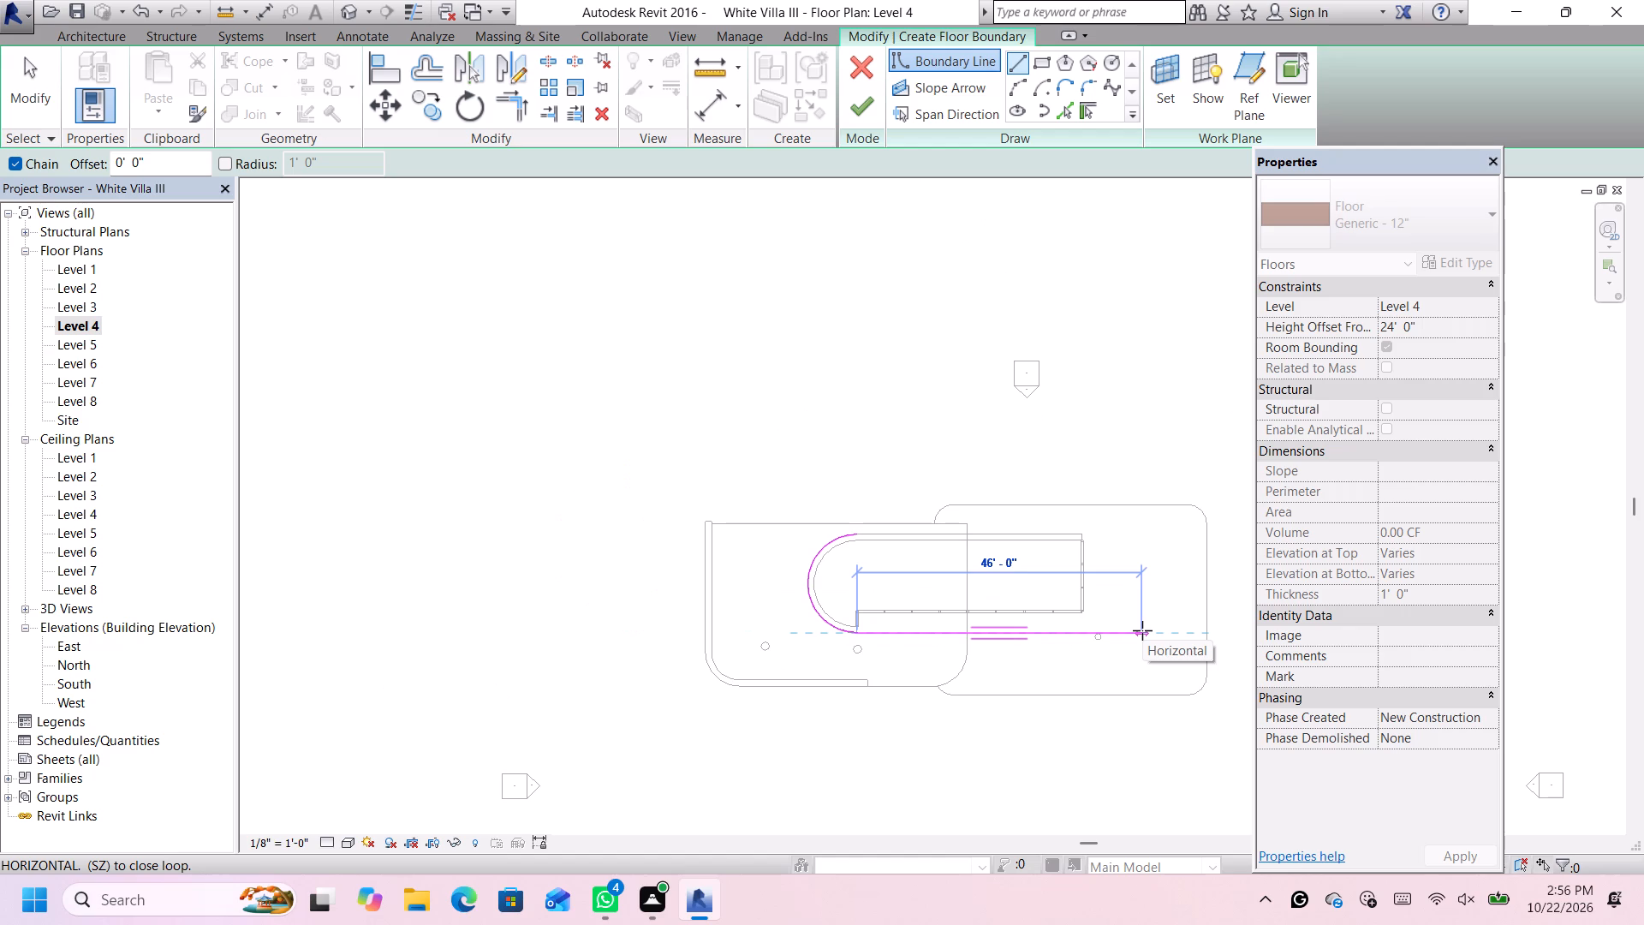
left_click(1142, 630)
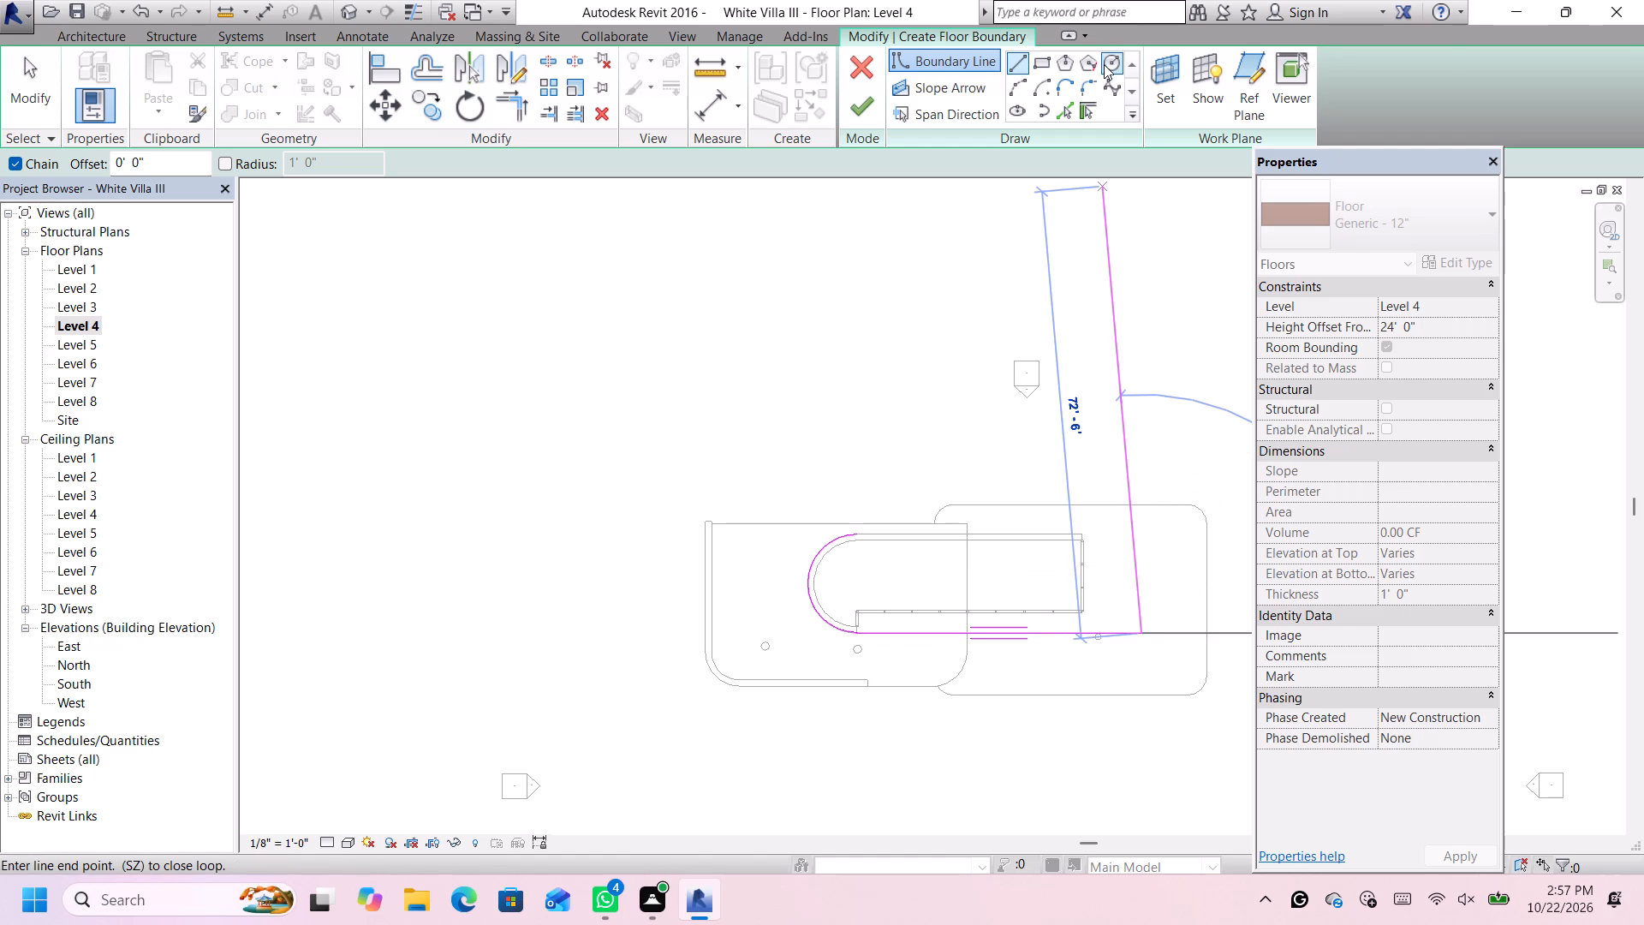
Draw a tangent corner arc spanning 2' 0" at the southeast corner, turning the floor boundary from the south line toward north.
left_click(1018, 90)
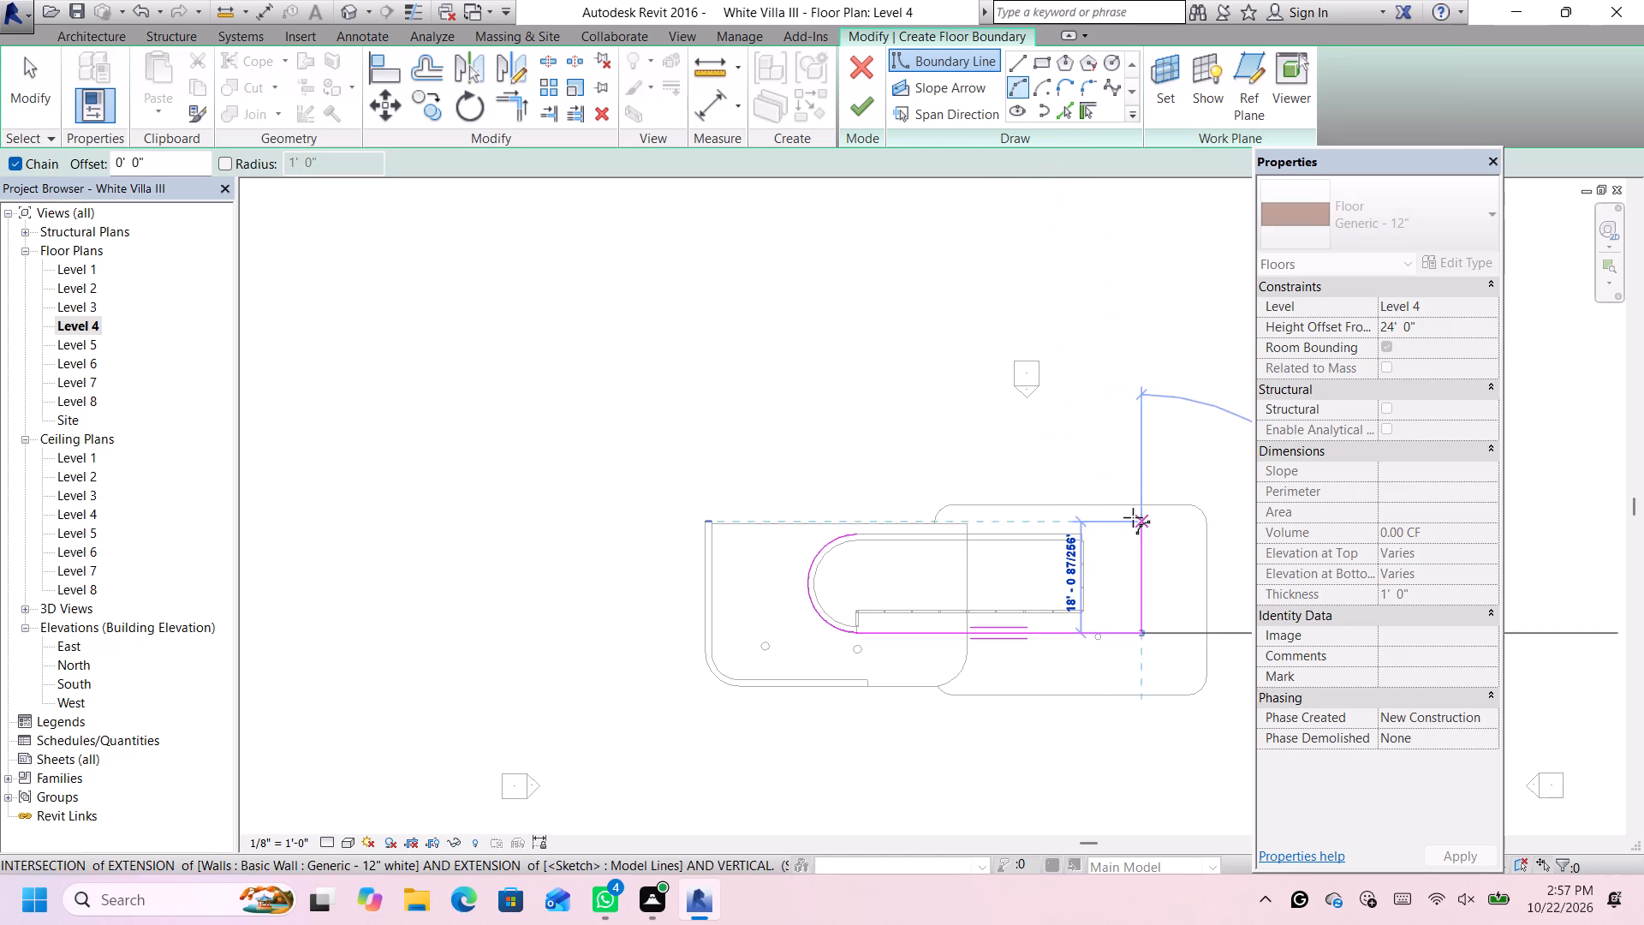
scroll(1181, 616, "up", 5)
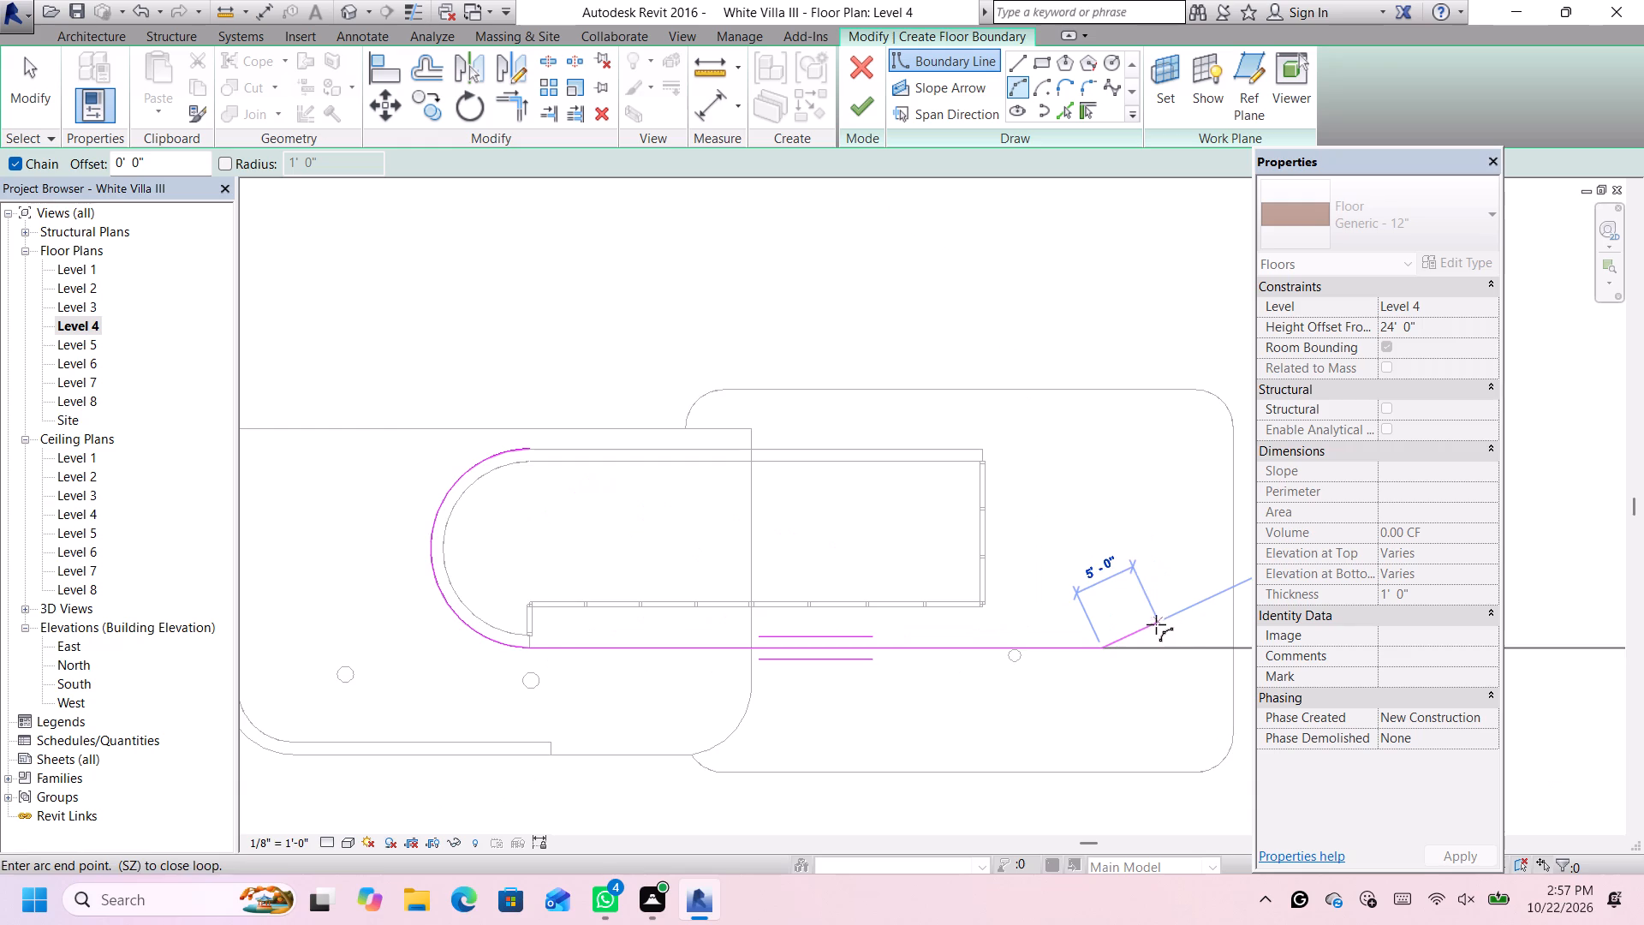
scroll(1156, 624, "up", 4)
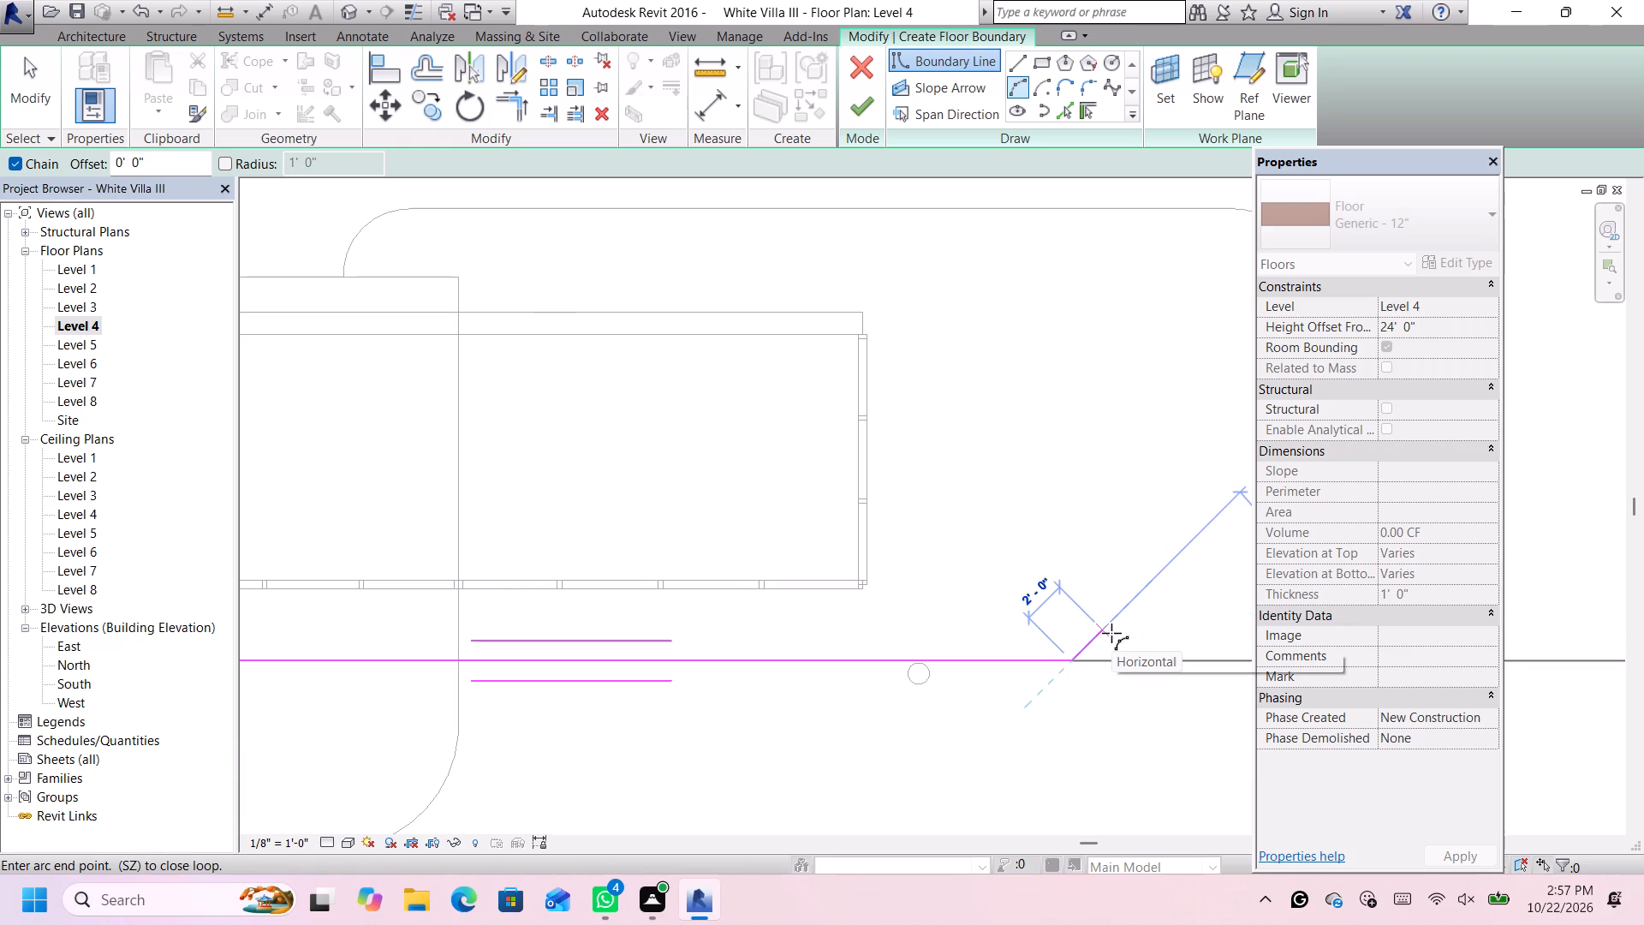
scroll(1111, 633, "down", 11)
scroll(1111, 633, "up", 2)
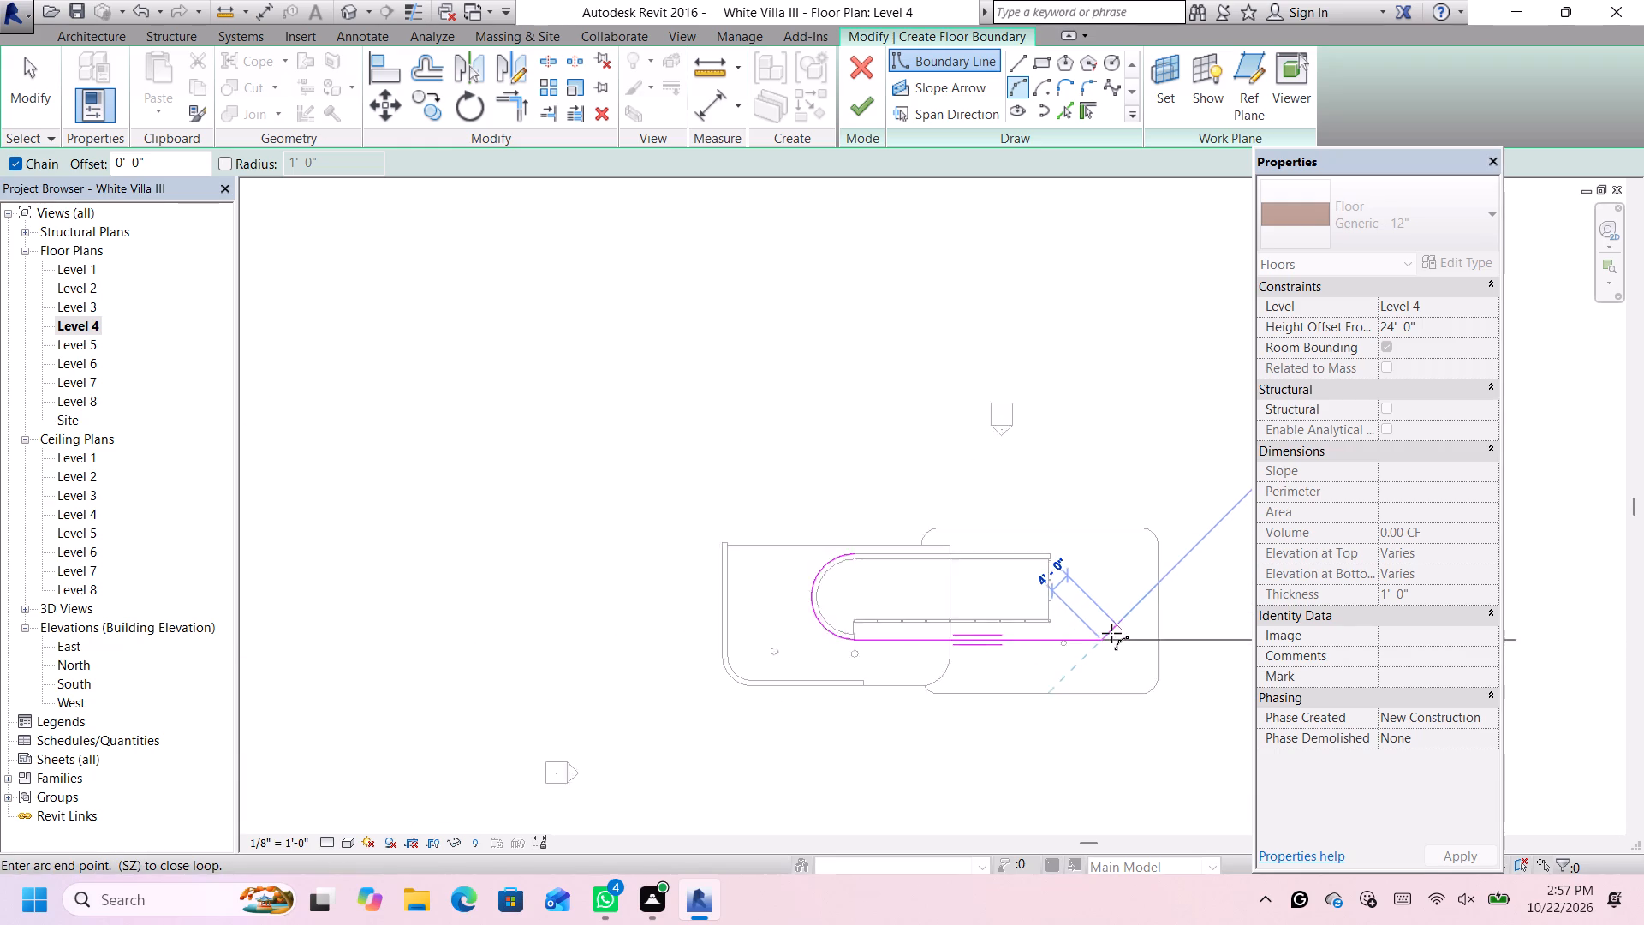
scroll(1111, 633, "up", 12)
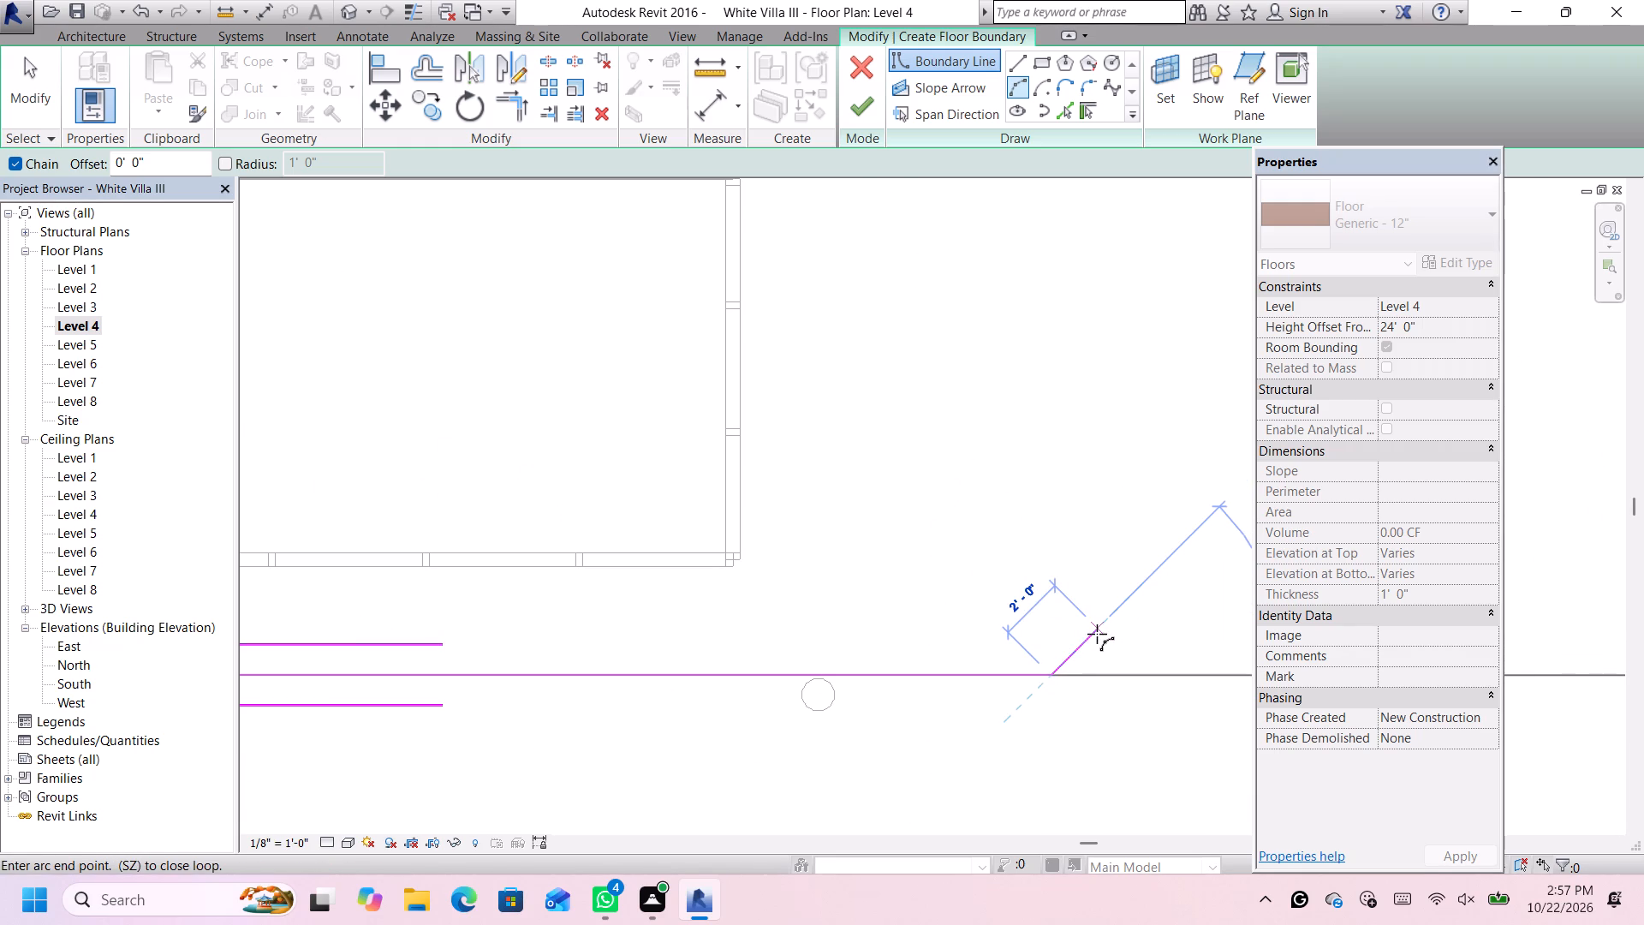
left_click(1097, 634)
left_click(1101, 654)
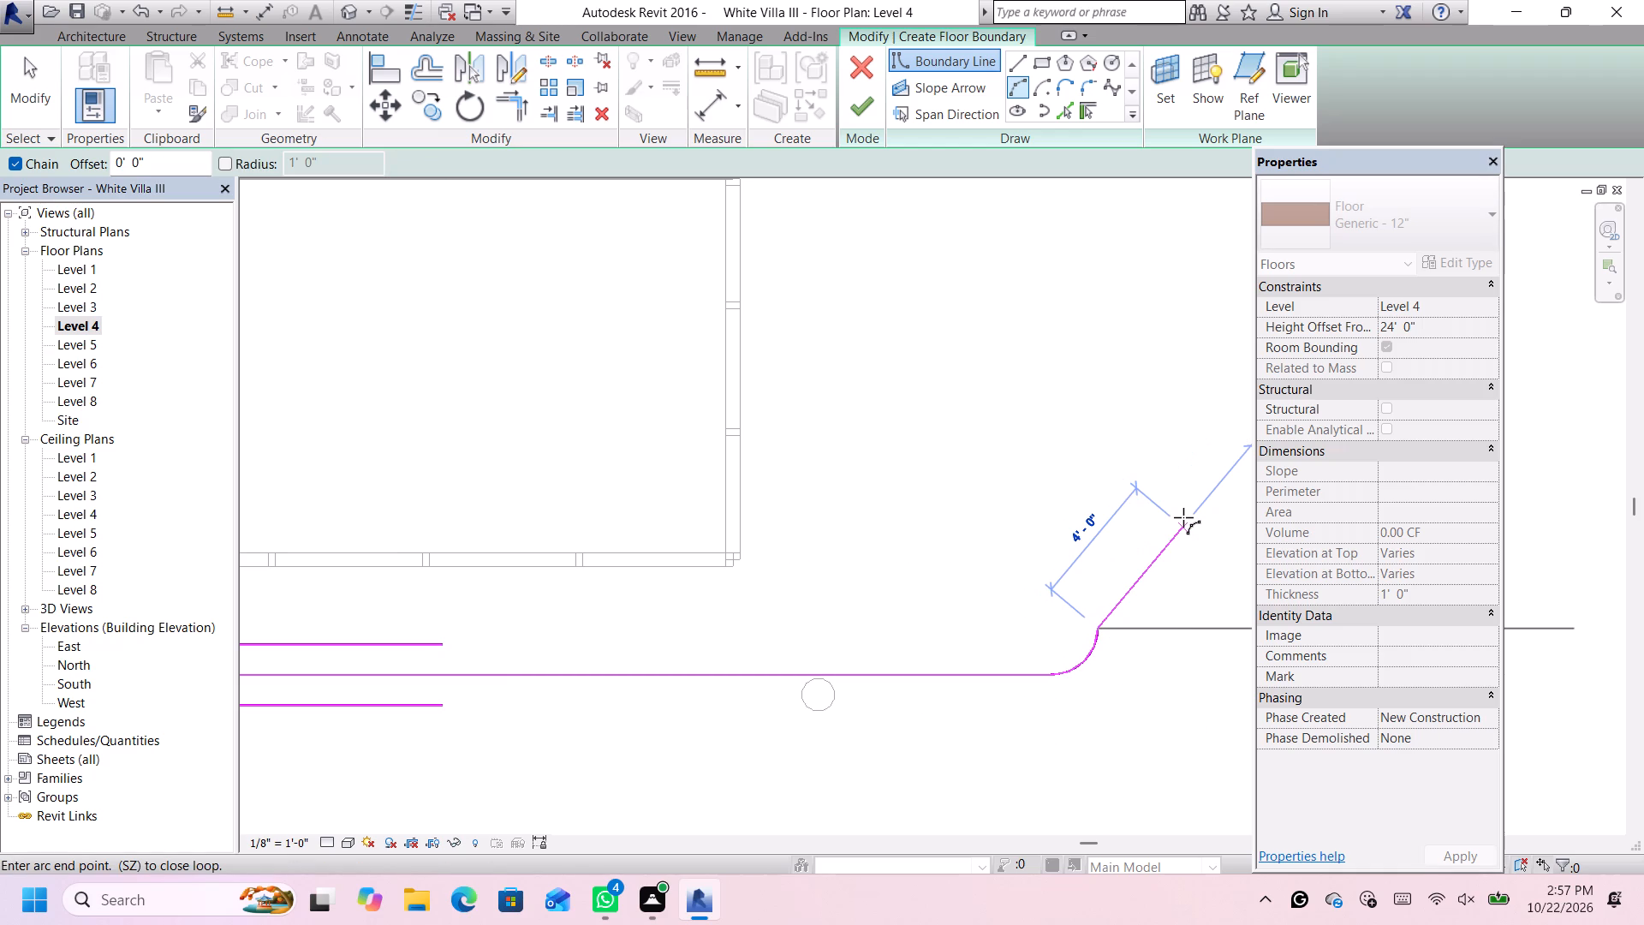
Draw the east boundary line about 13' 7" north from the southeast corner arc, ending level with the north wall's inner face.
scroll(1176, 510, "down", 7)
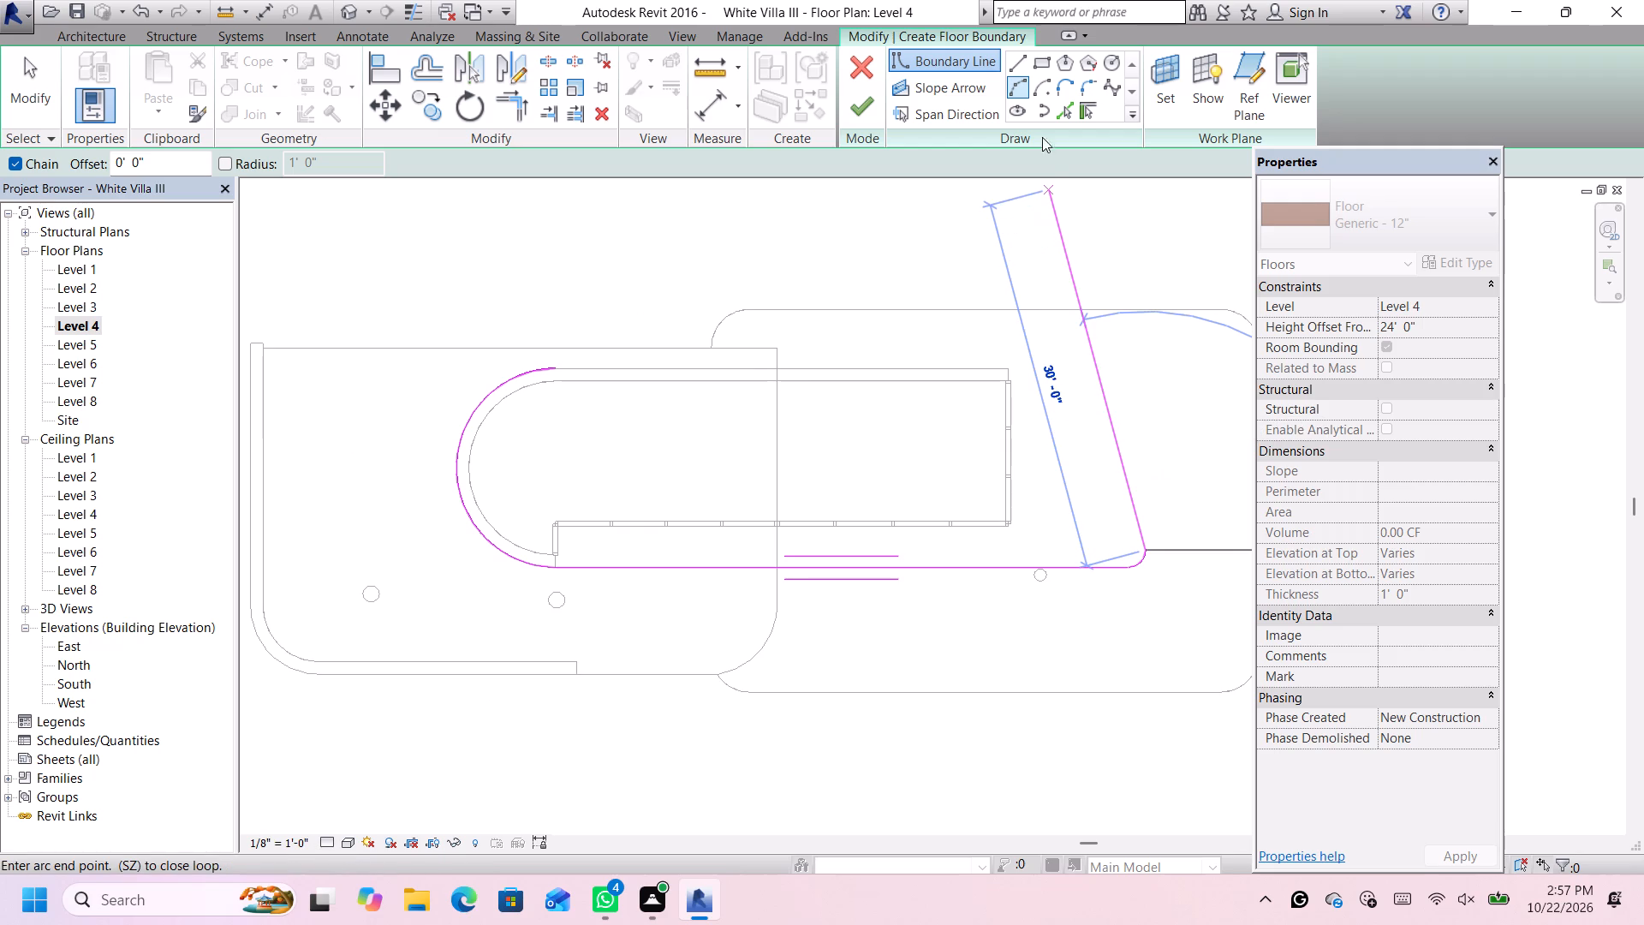
left_click(1016, 57)
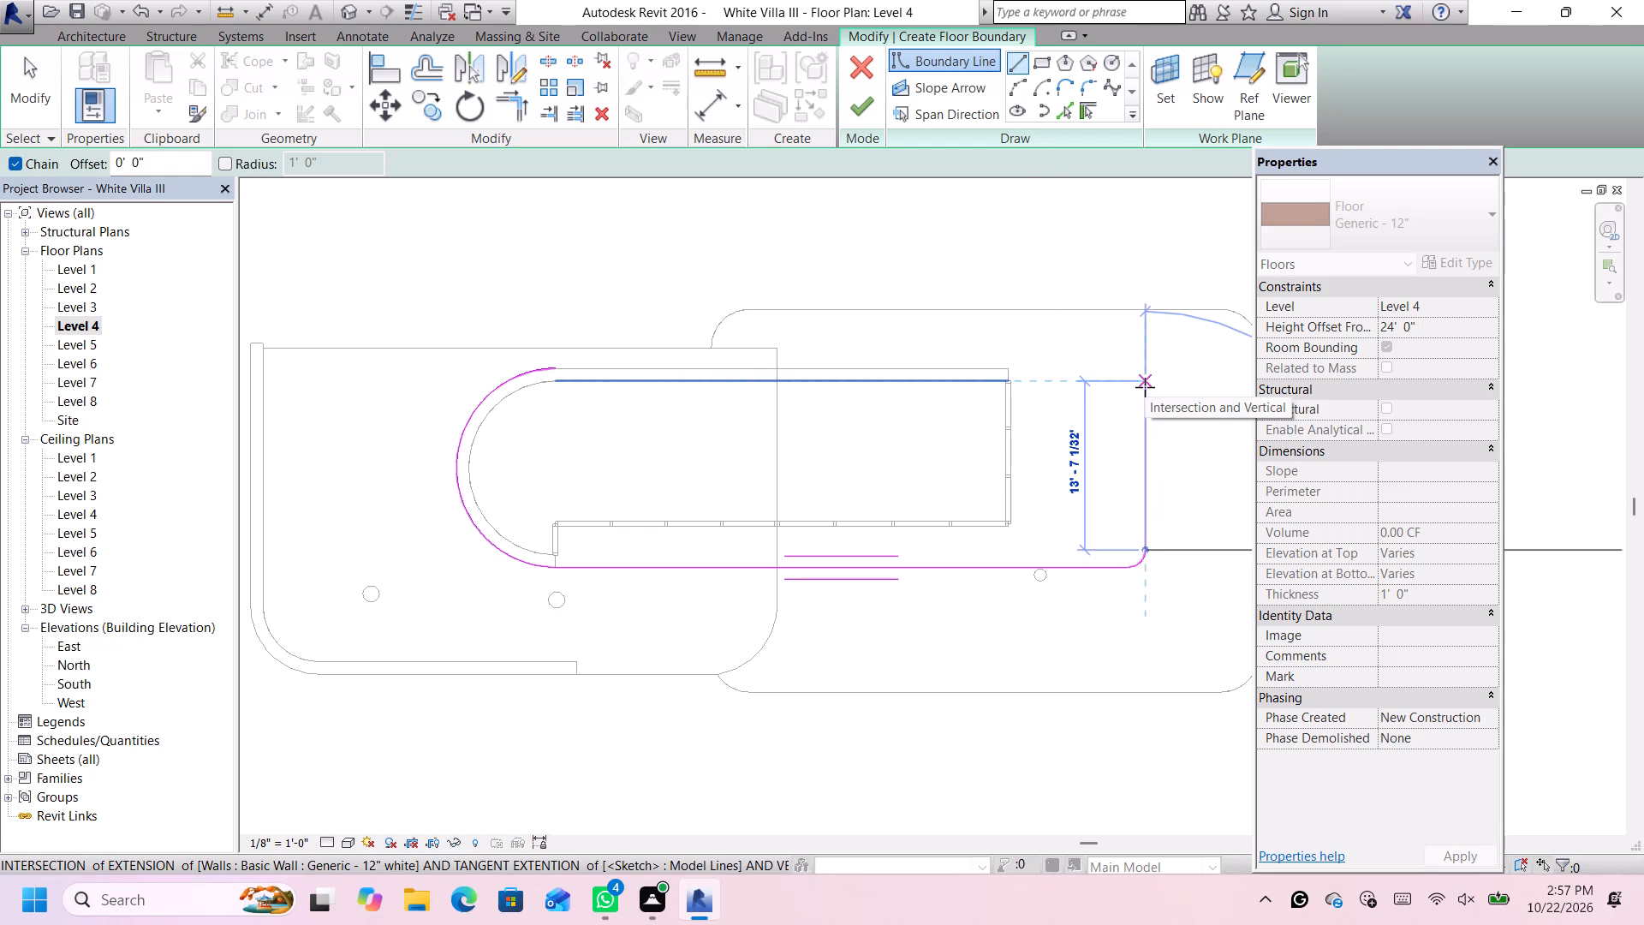
scroll(1145, 387, "up", 3)
left_click(1145, 387)
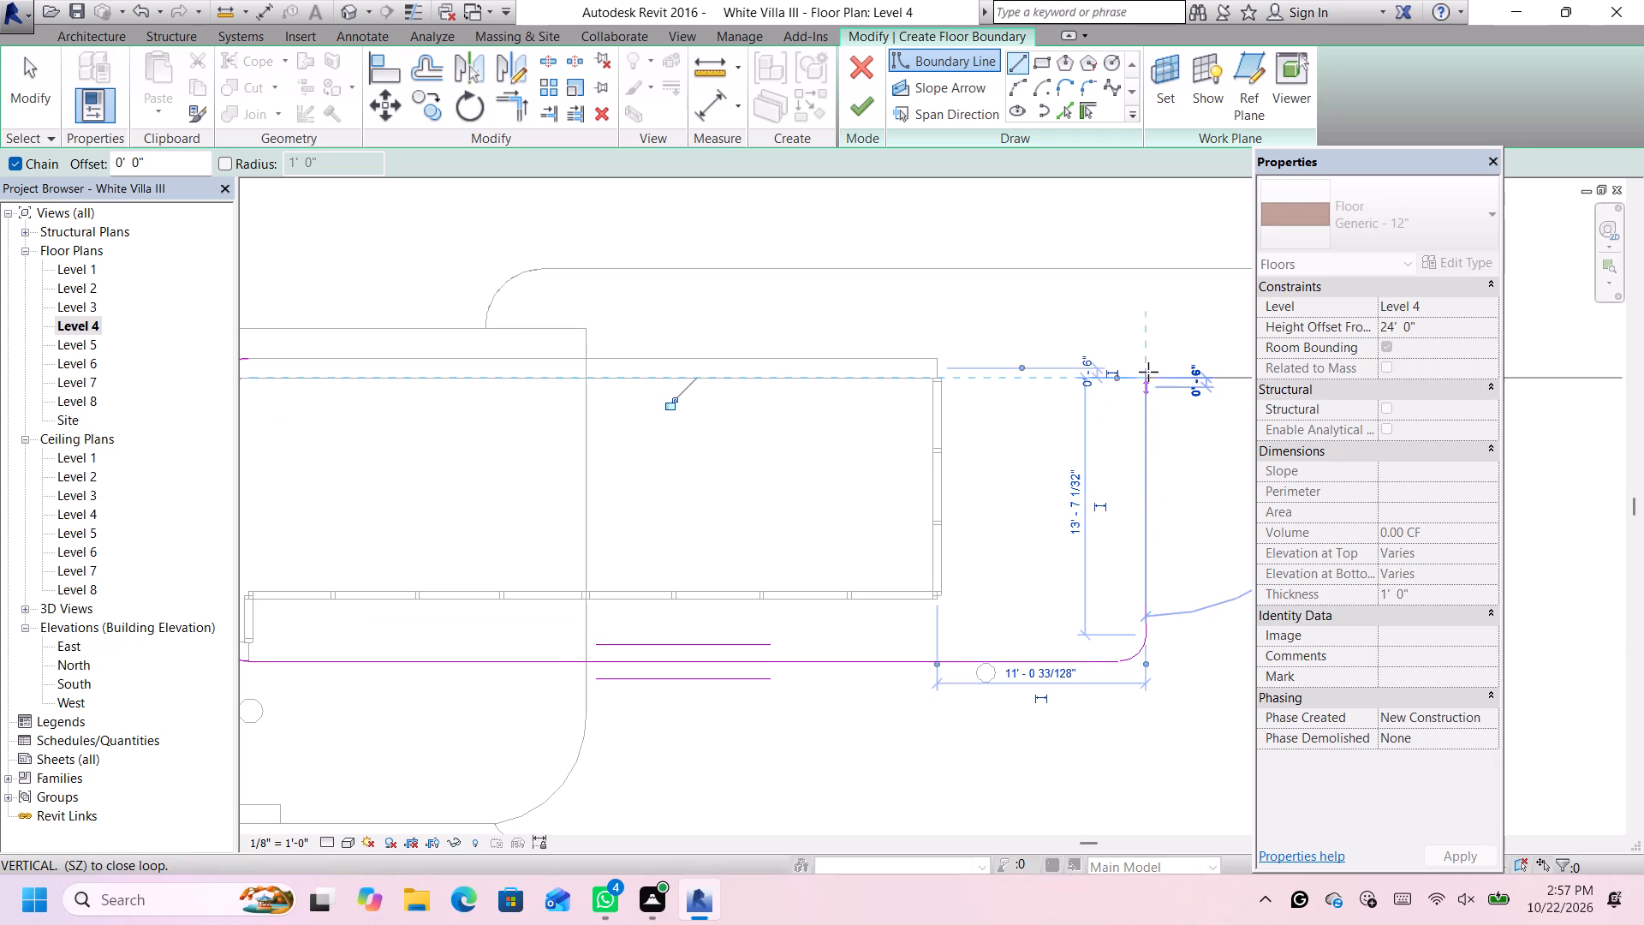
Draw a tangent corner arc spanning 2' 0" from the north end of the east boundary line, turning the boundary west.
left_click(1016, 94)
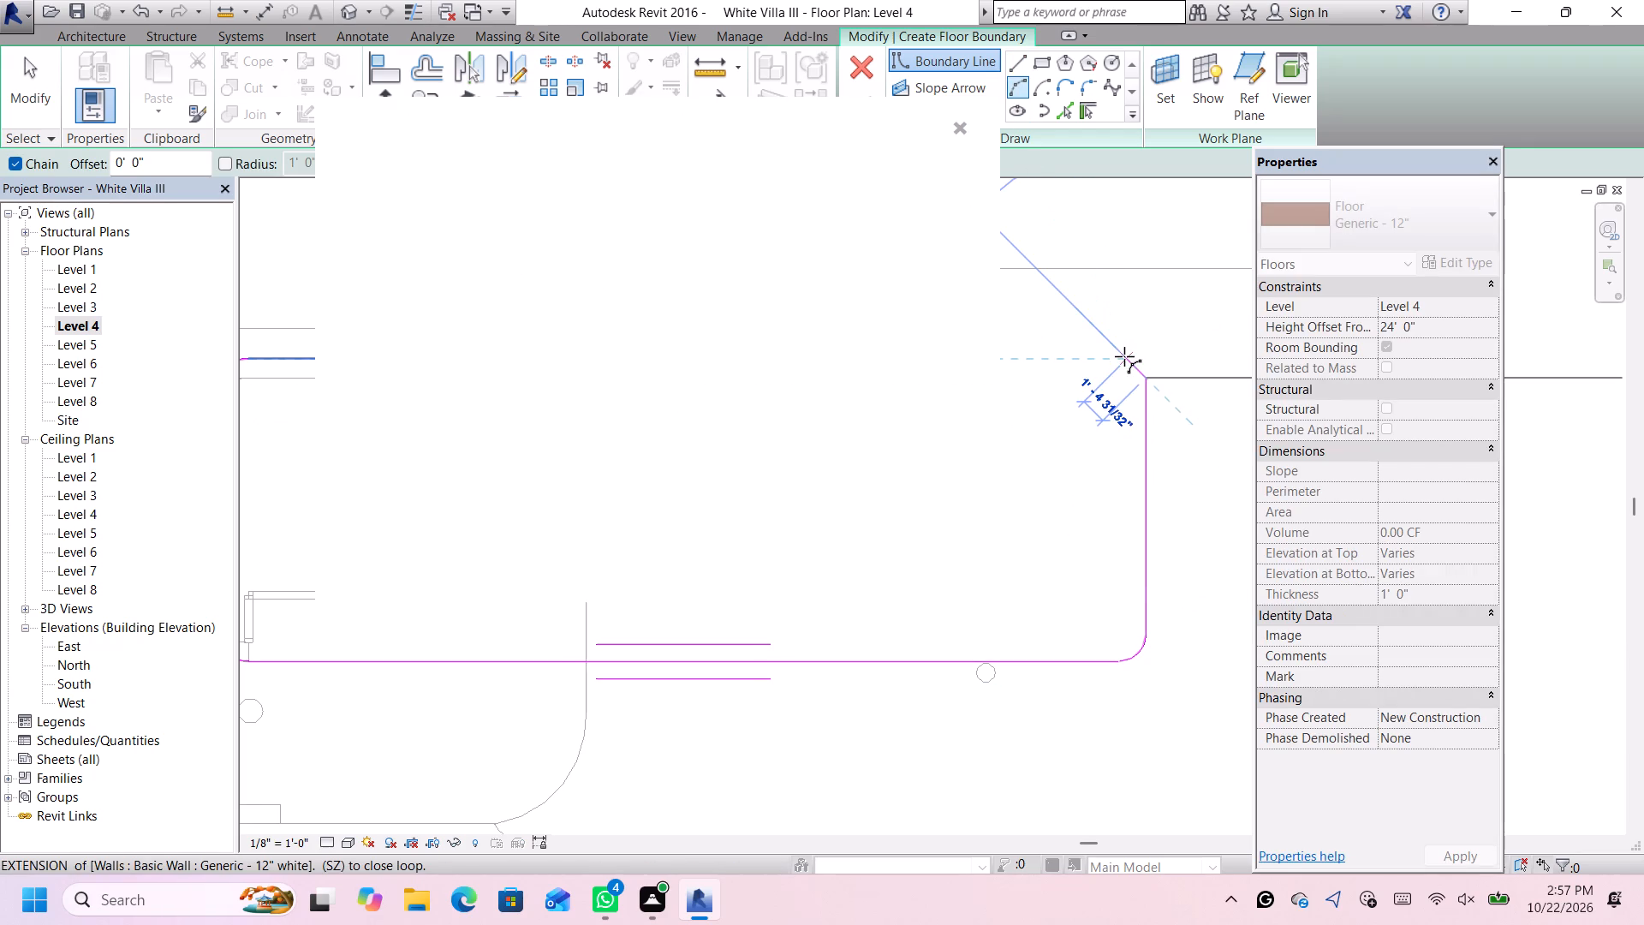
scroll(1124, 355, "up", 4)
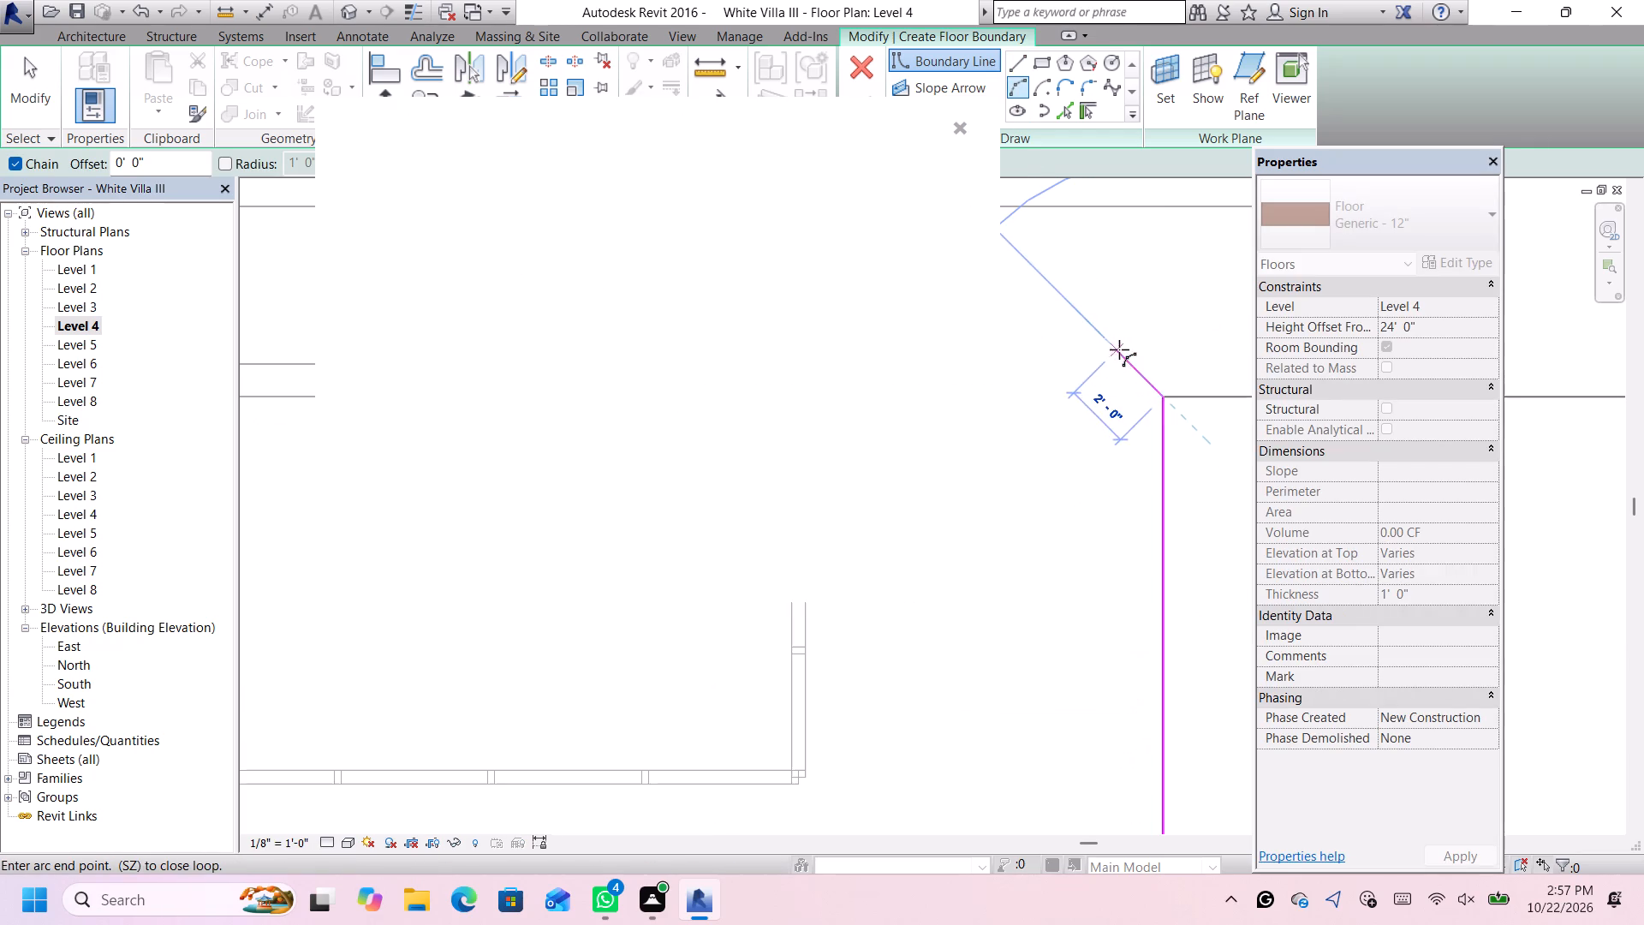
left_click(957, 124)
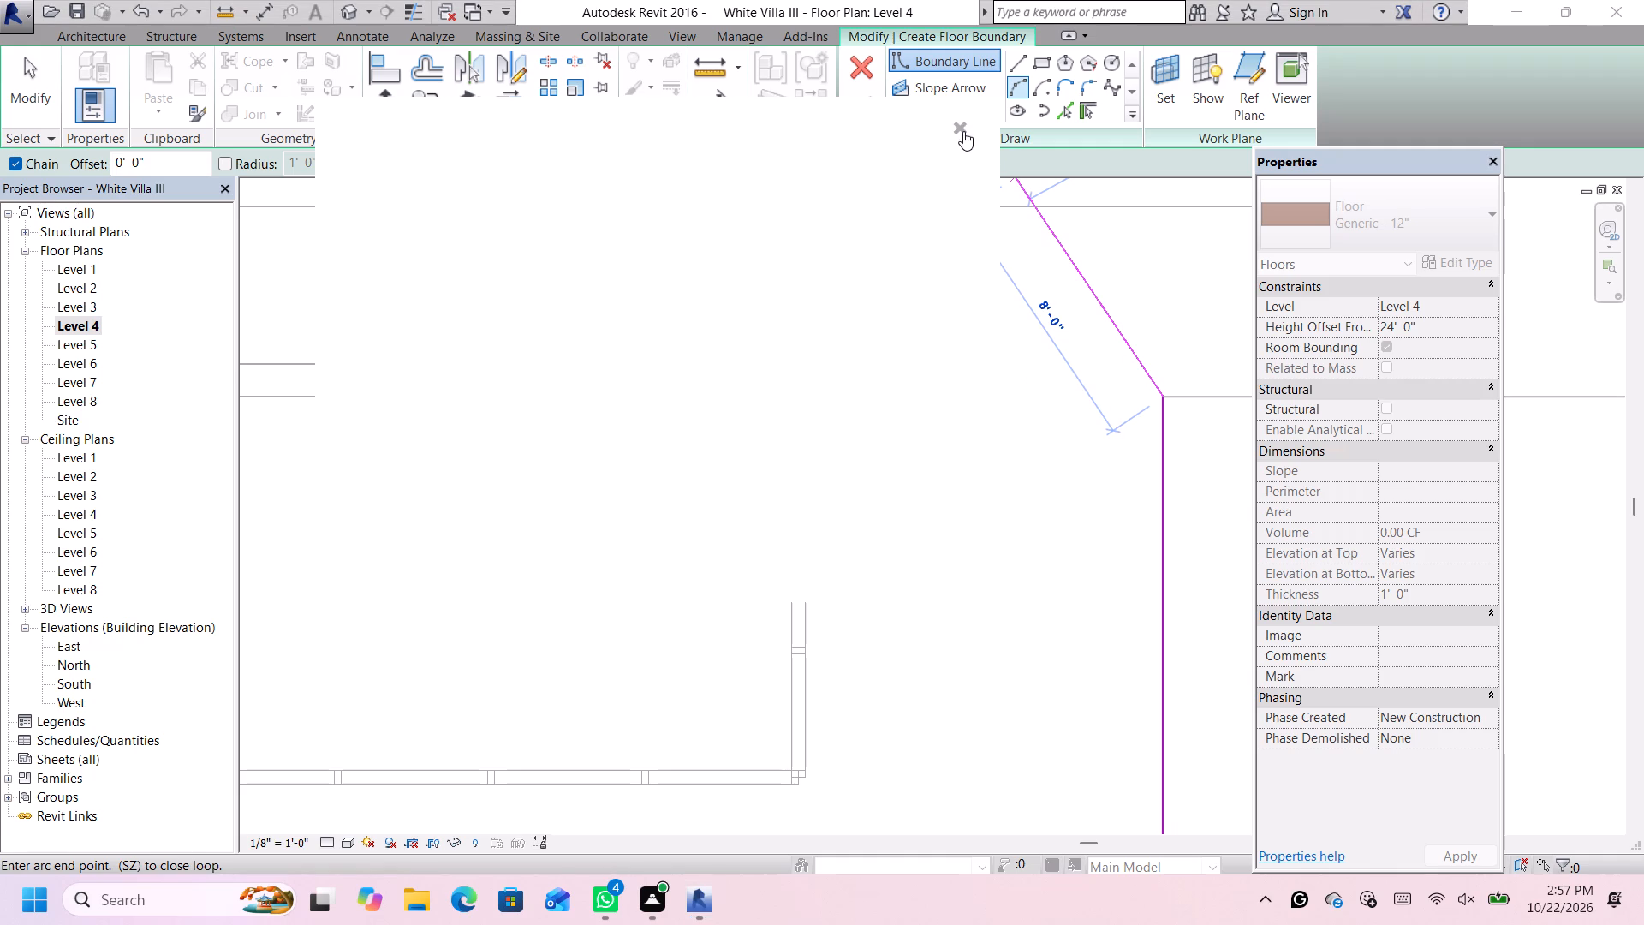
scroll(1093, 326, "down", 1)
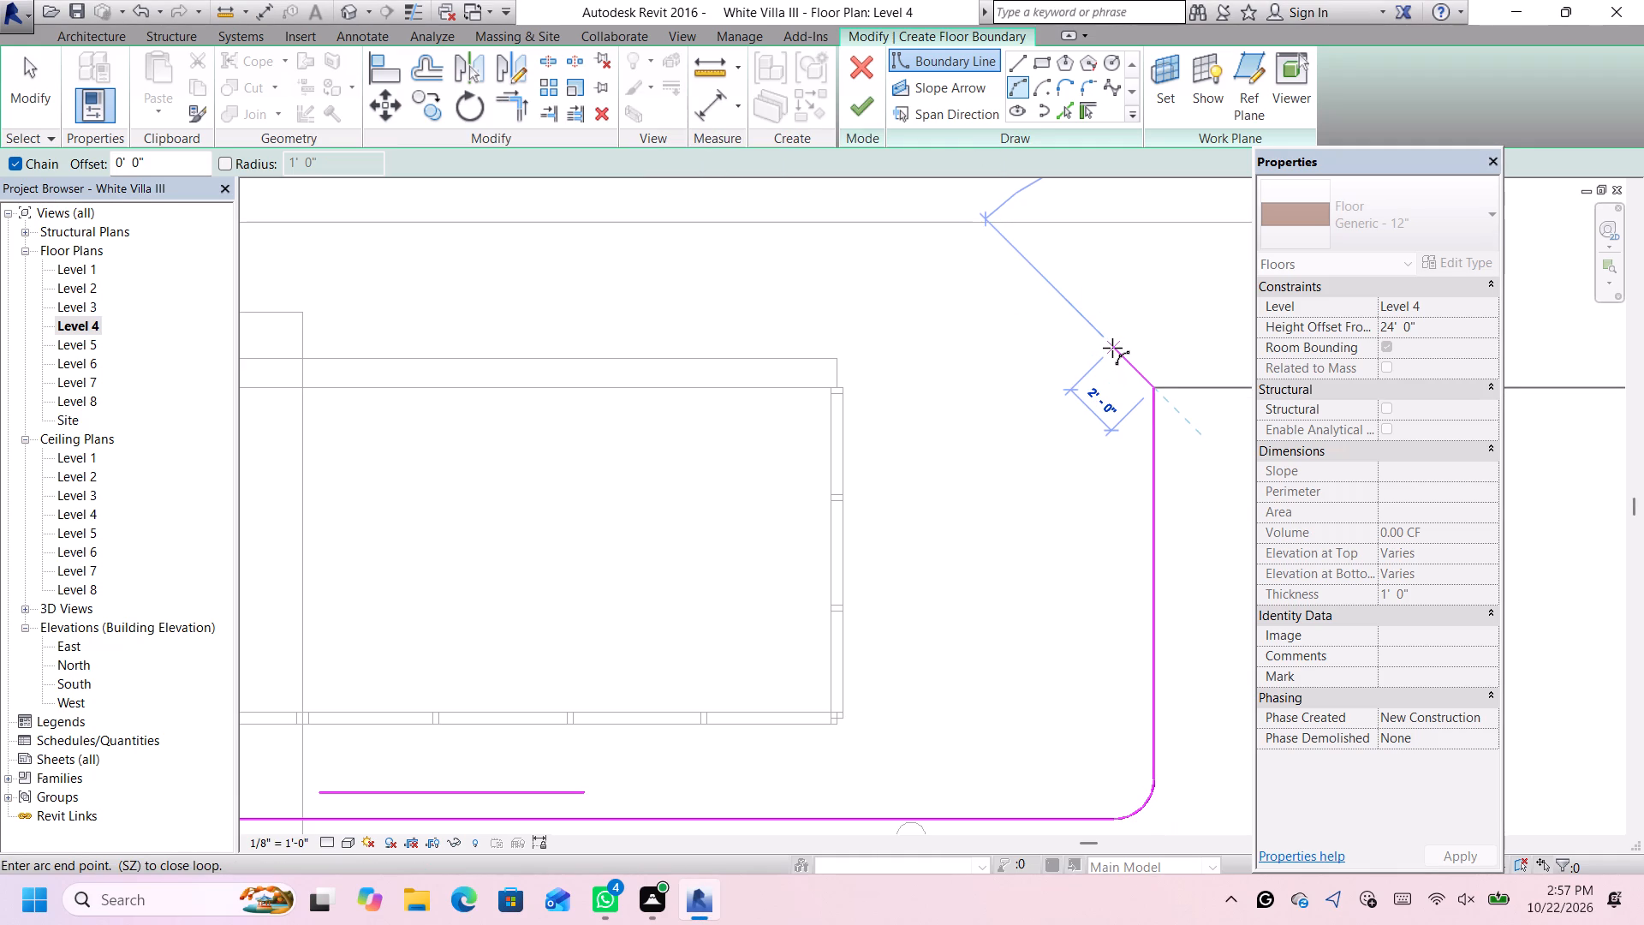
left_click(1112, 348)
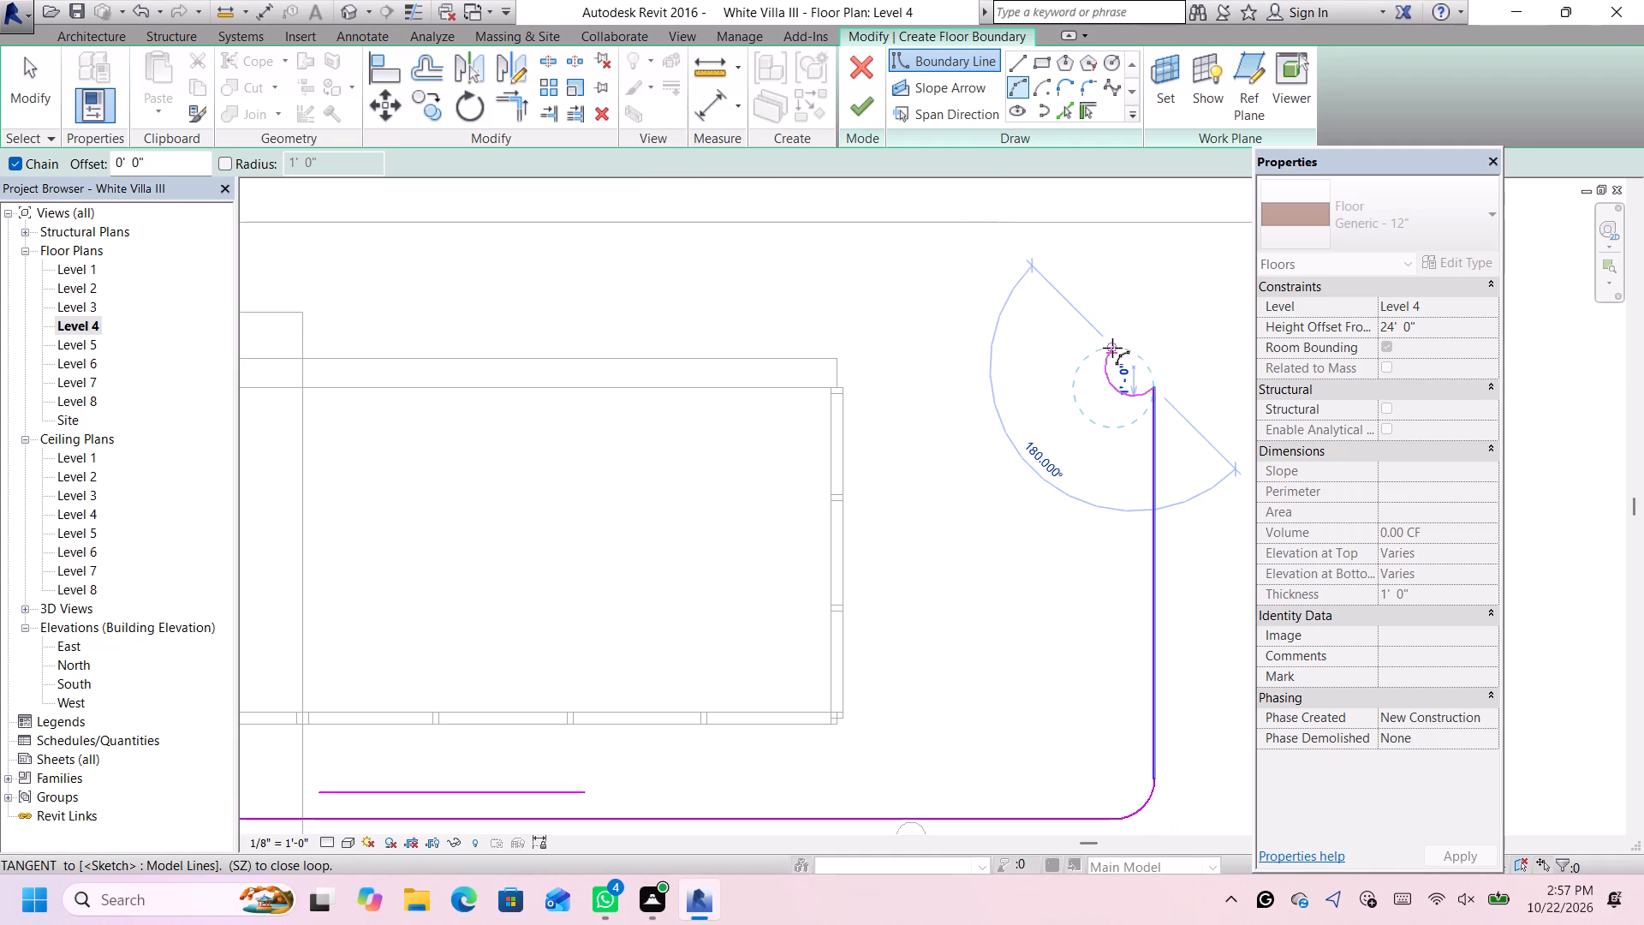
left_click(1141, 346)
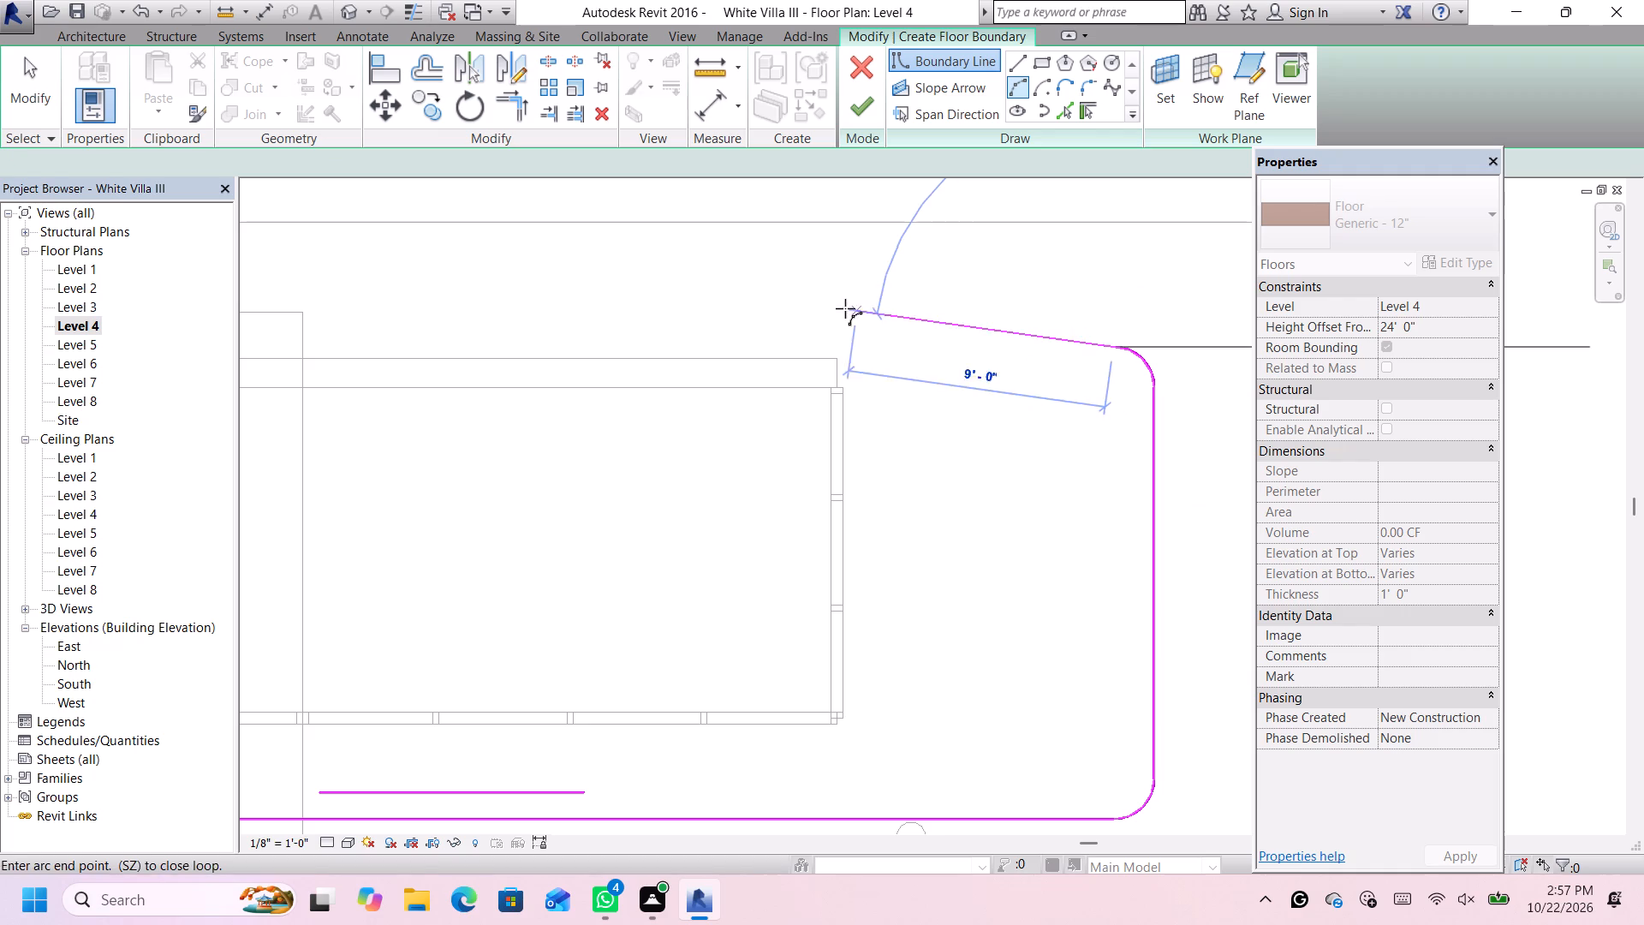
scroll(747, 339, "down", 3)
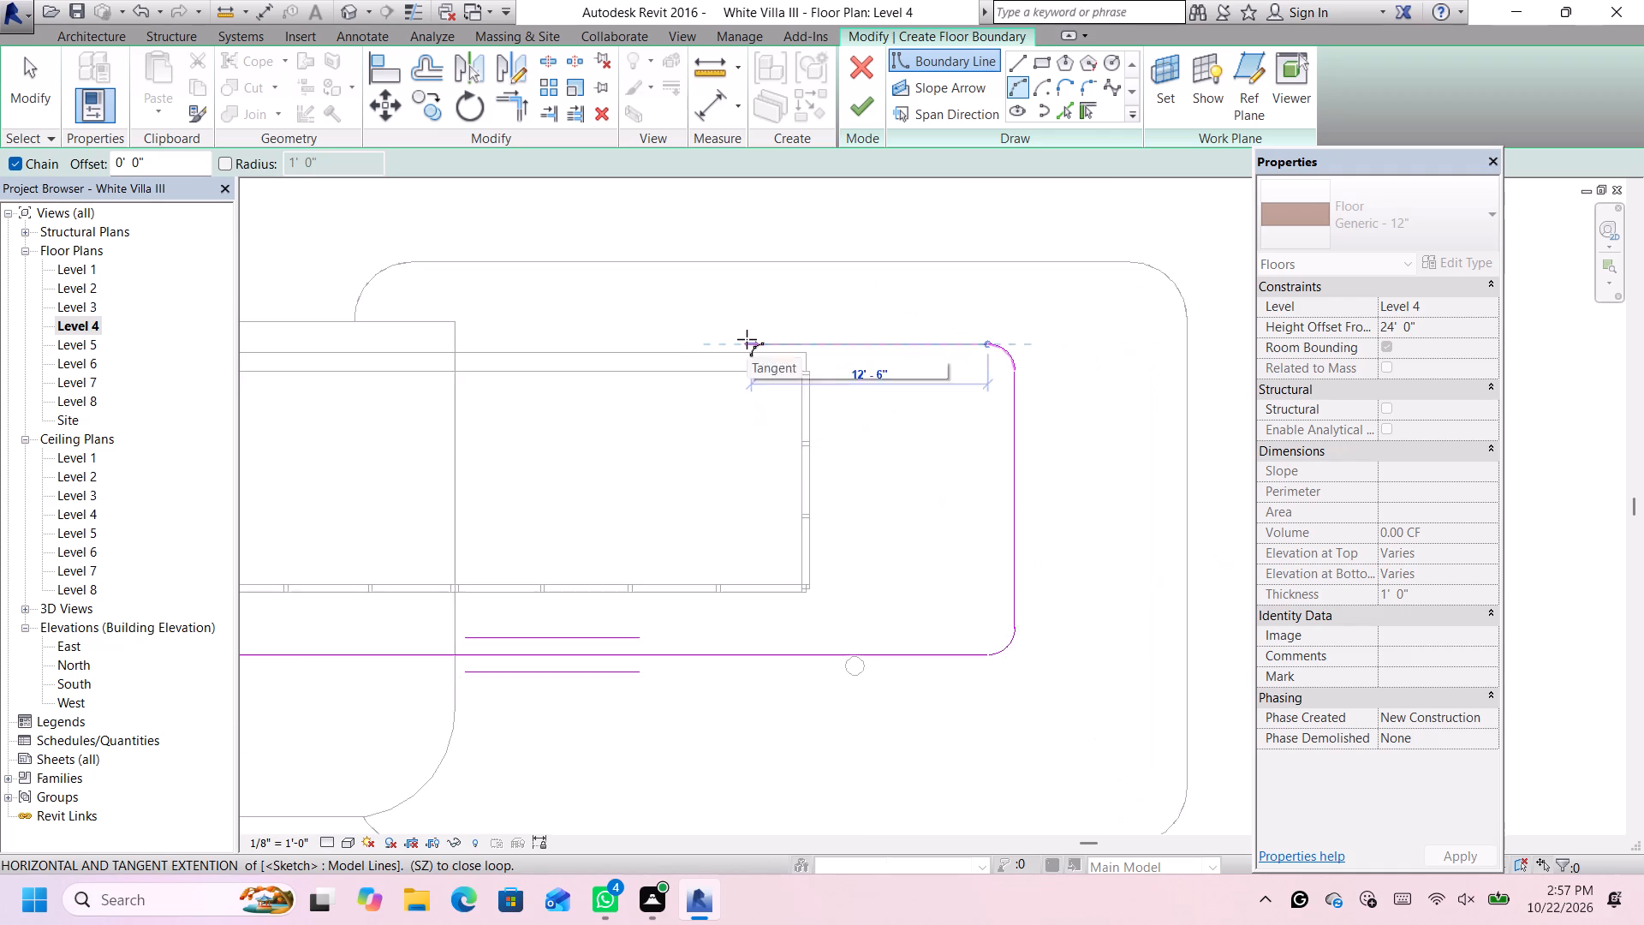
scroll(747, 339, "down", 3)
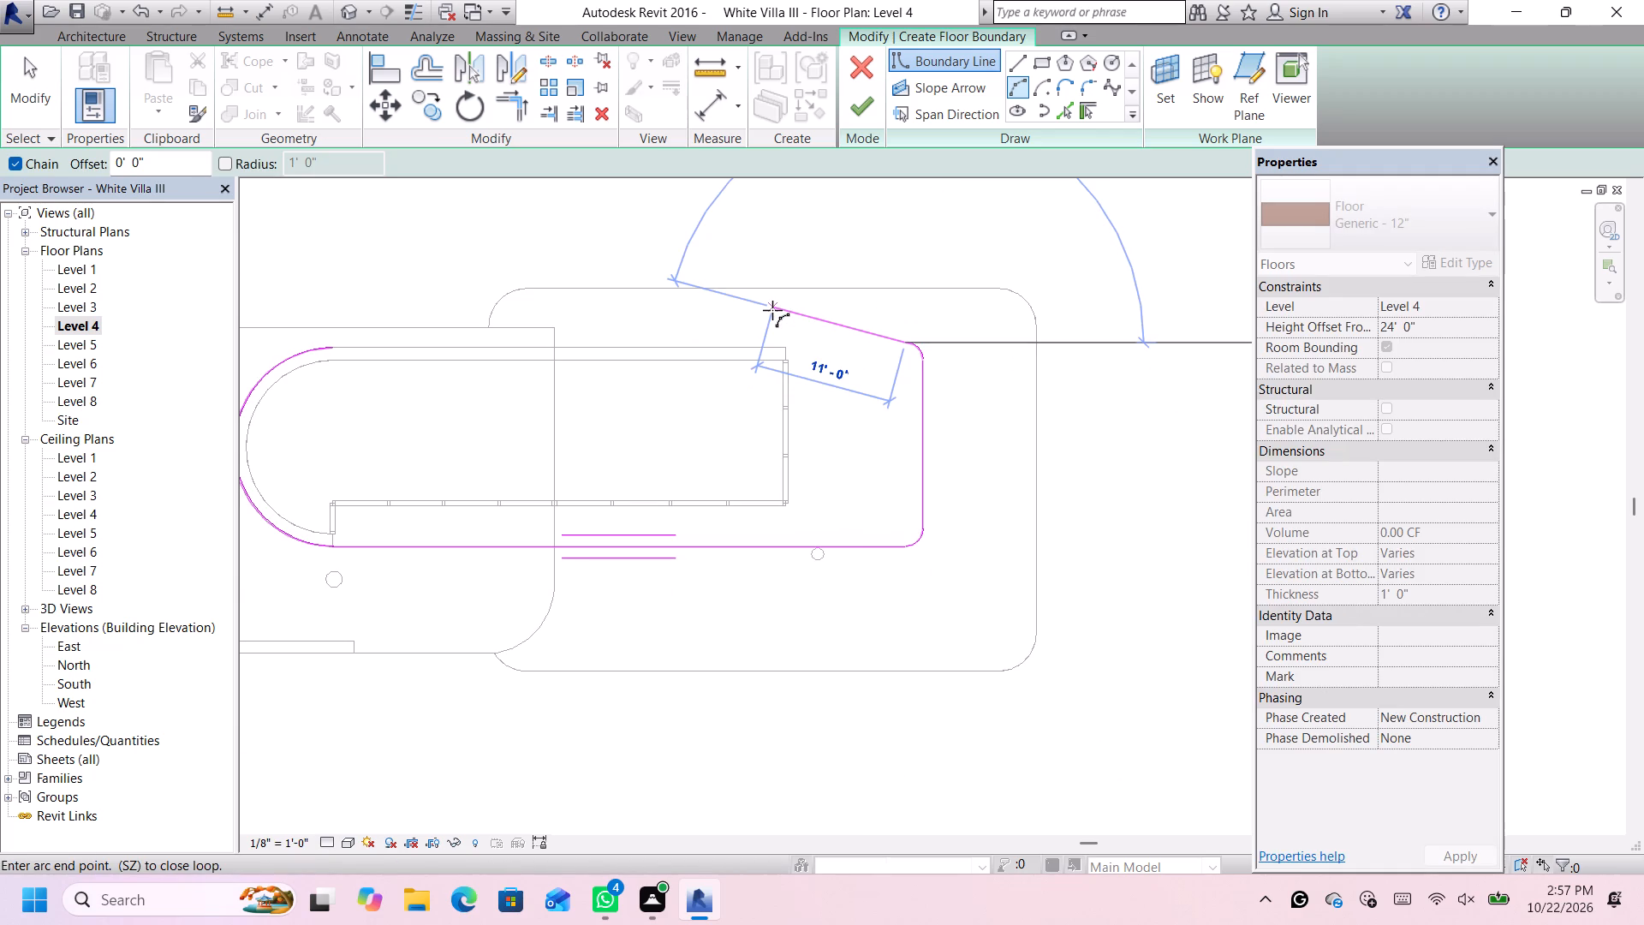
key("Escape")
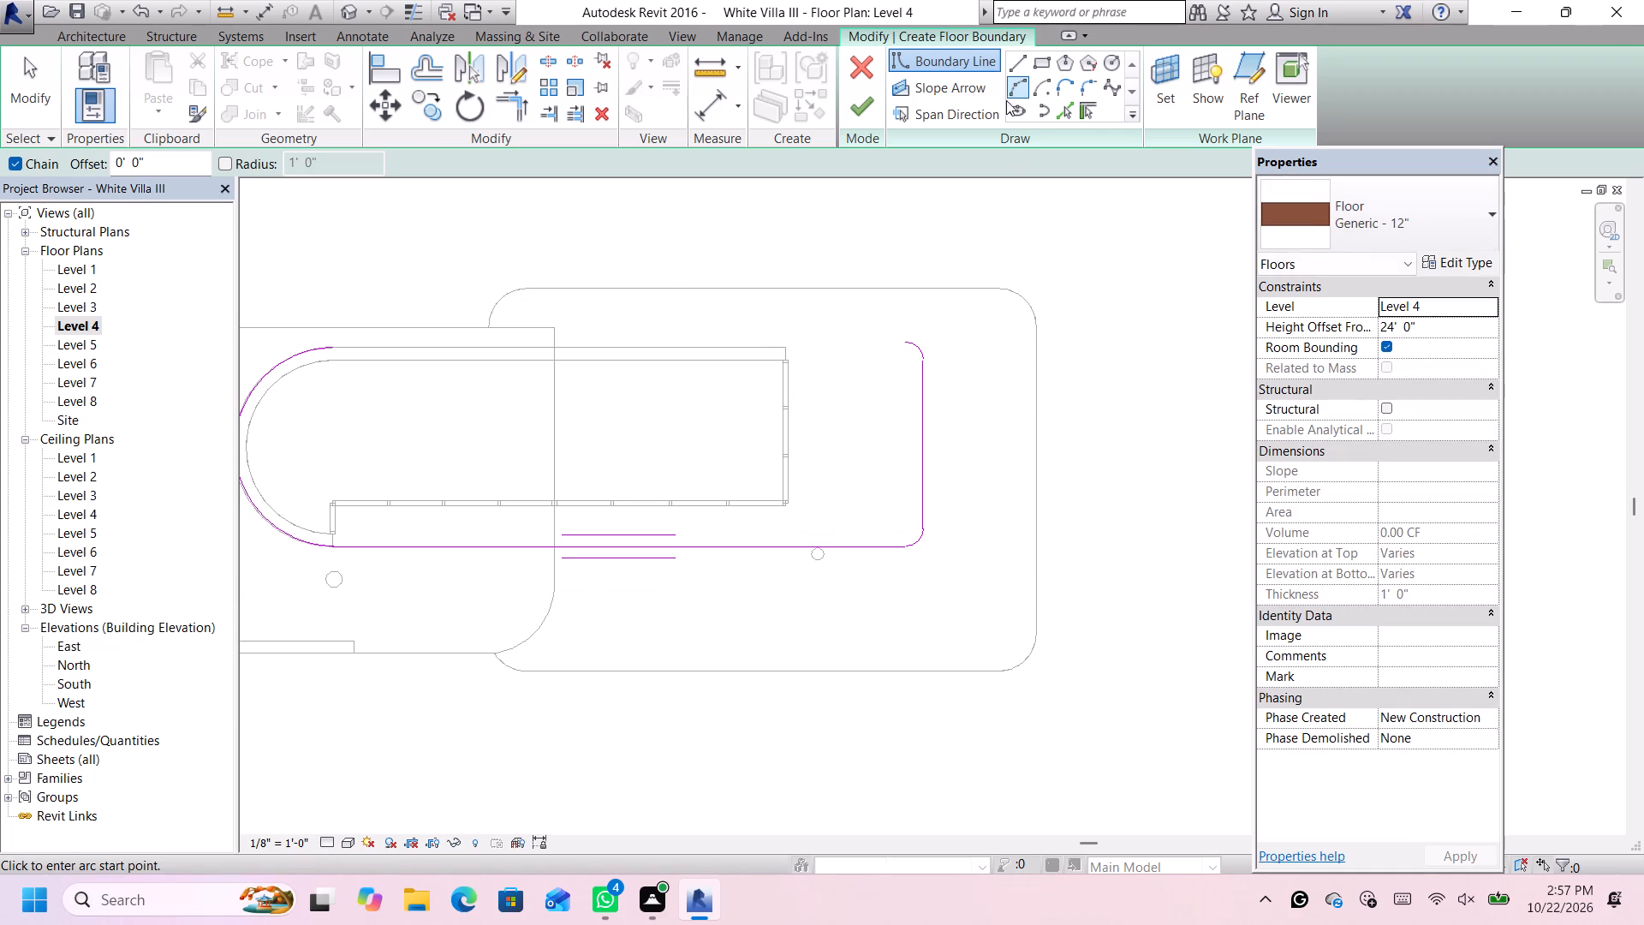
Draw the north boundary line from the curved boundary's north end along the wall's outer face, ending in line with the northeast arc's end.
left_click(1021, 67)
scroll(330, 361, "up", 3)
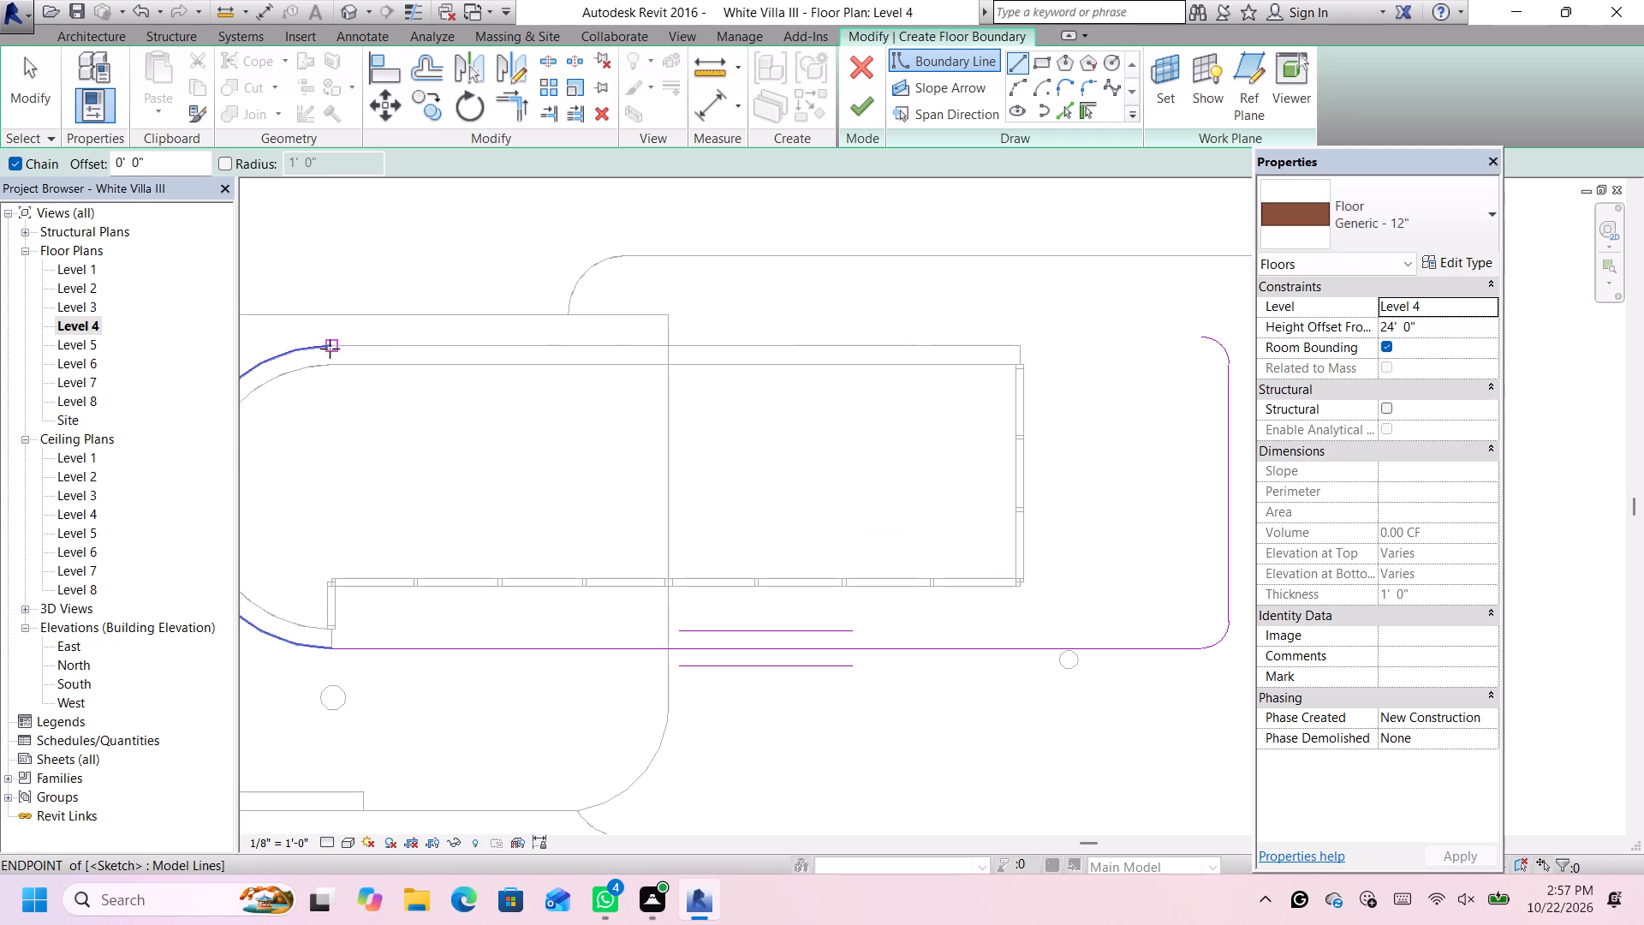
left_click(330, 346)
scroll(336, 345, "down", 6)
scroll(699, 344, "up", 12)
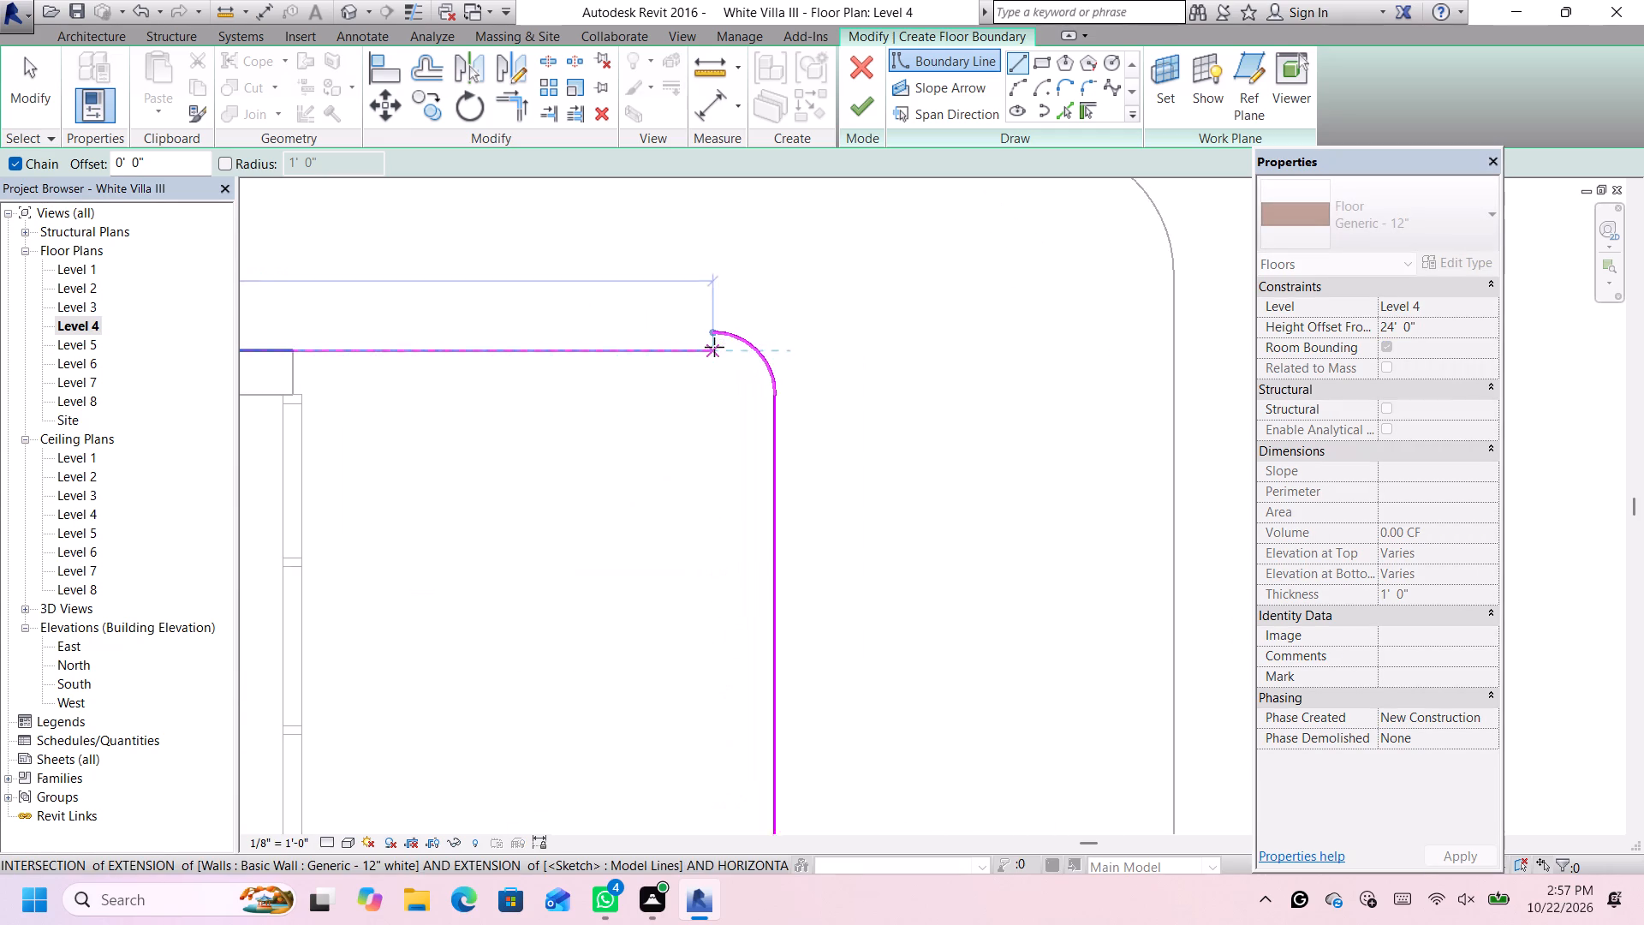
scroll(714, 347, "up", 8)
left_click(714, 347)
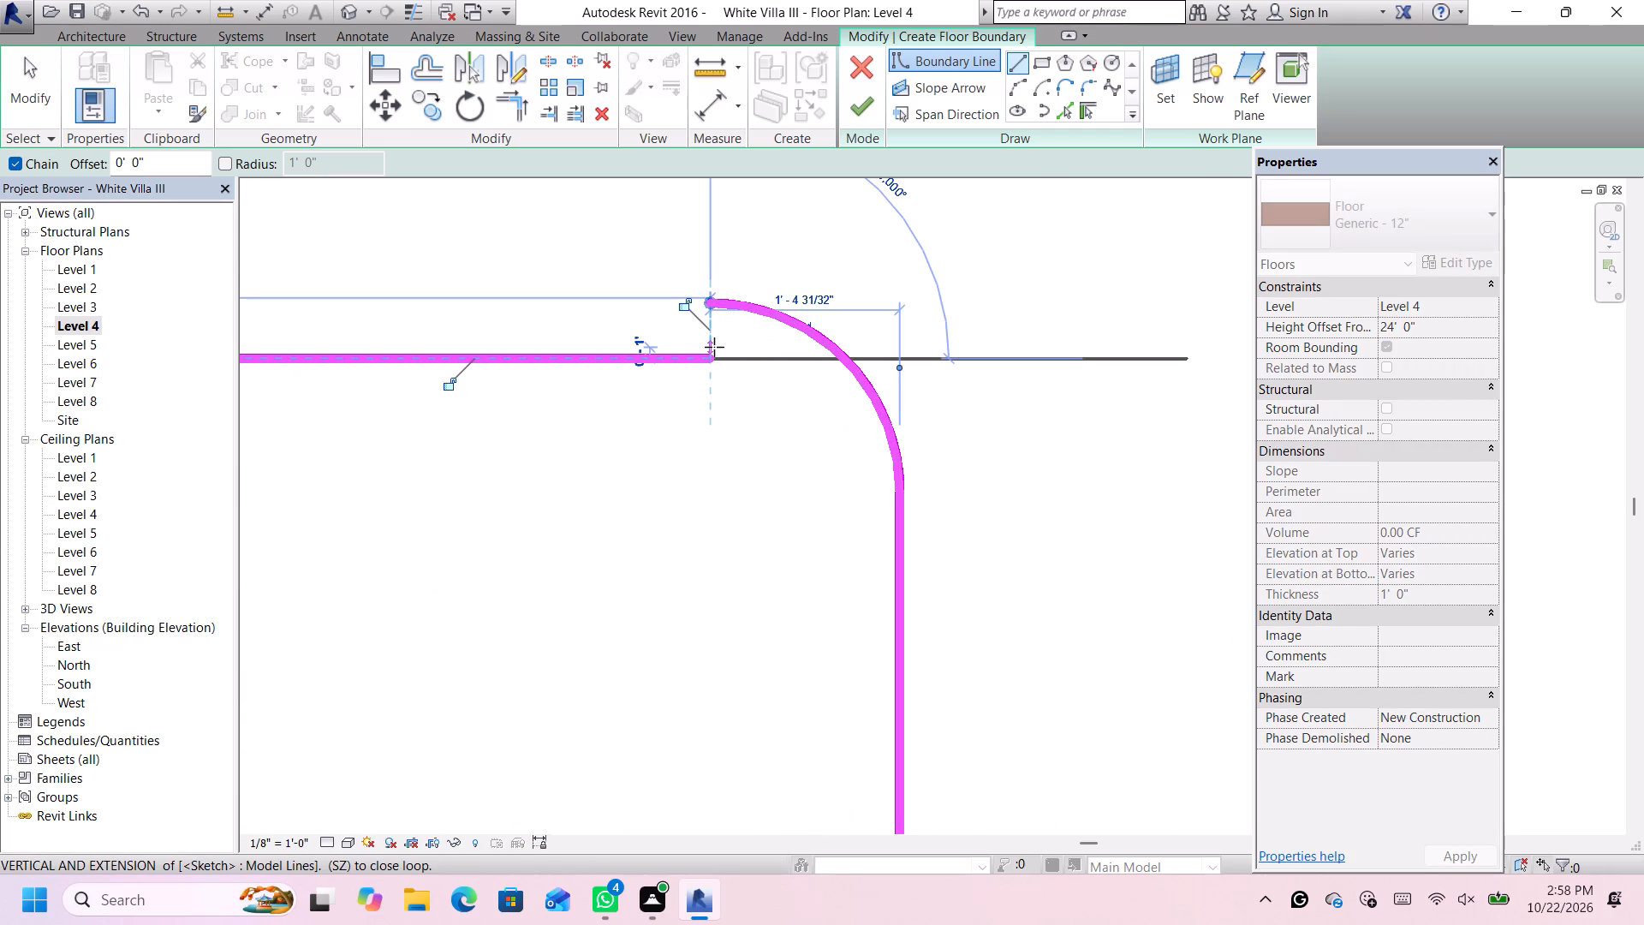
key("Escape")
key("Escape")
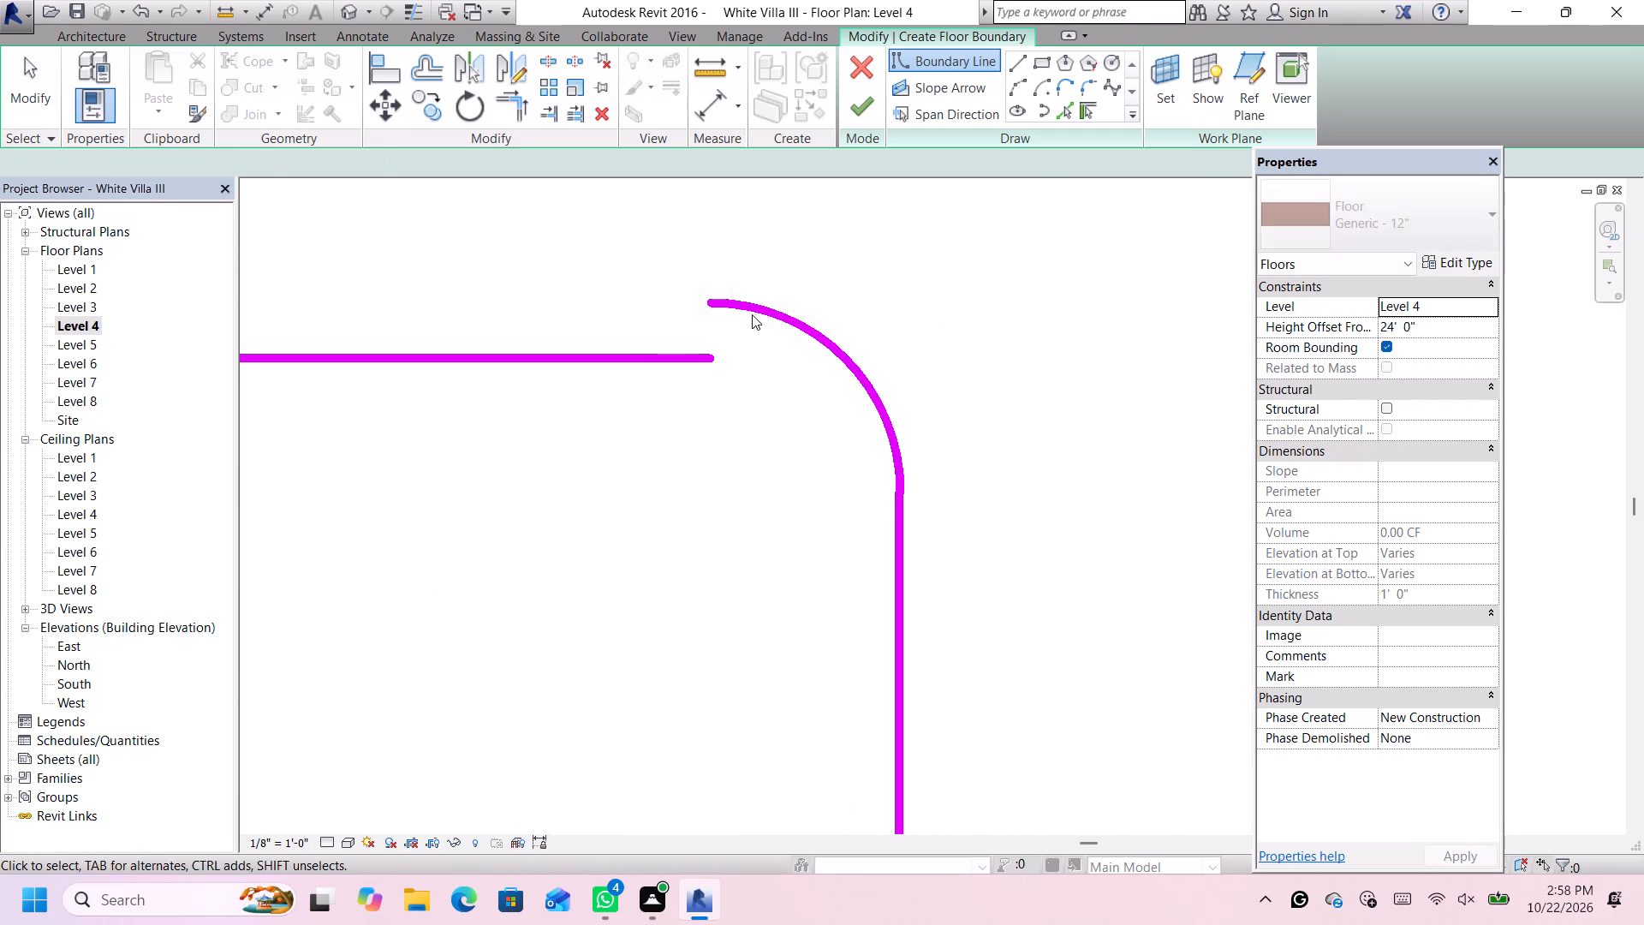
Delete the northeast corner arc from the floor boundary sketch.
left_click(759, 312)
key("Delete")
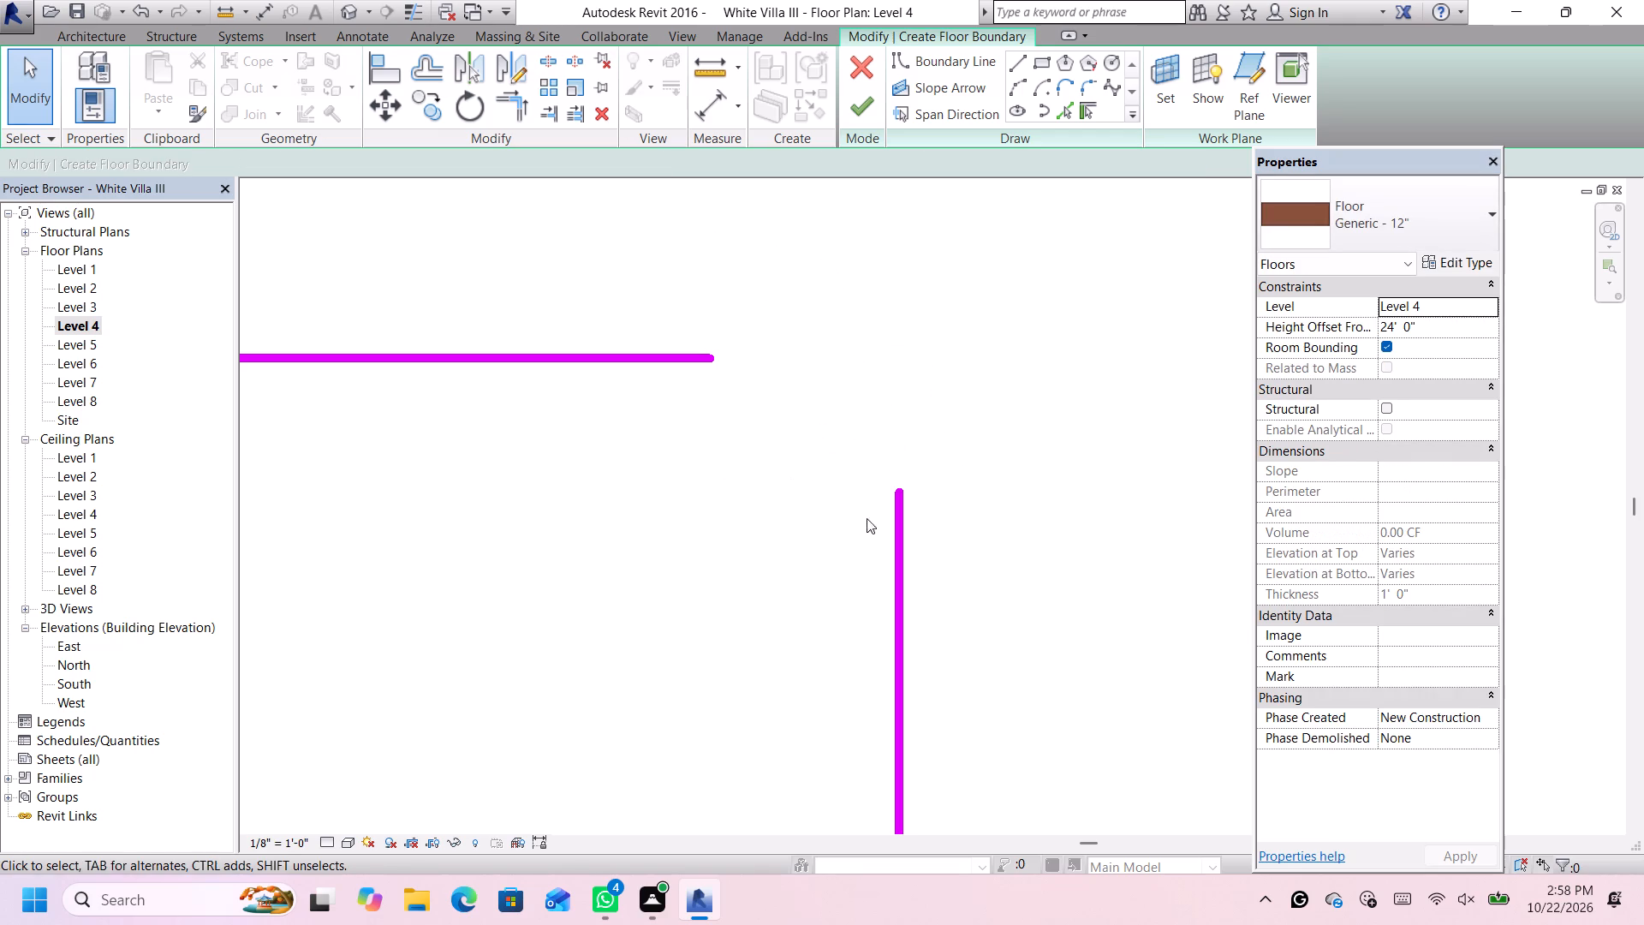
Shorten the east boundary line to 13' 3" by pulling back its north end.
left_click(896, 517)
left_click_drag(898, 491, 901, 504)
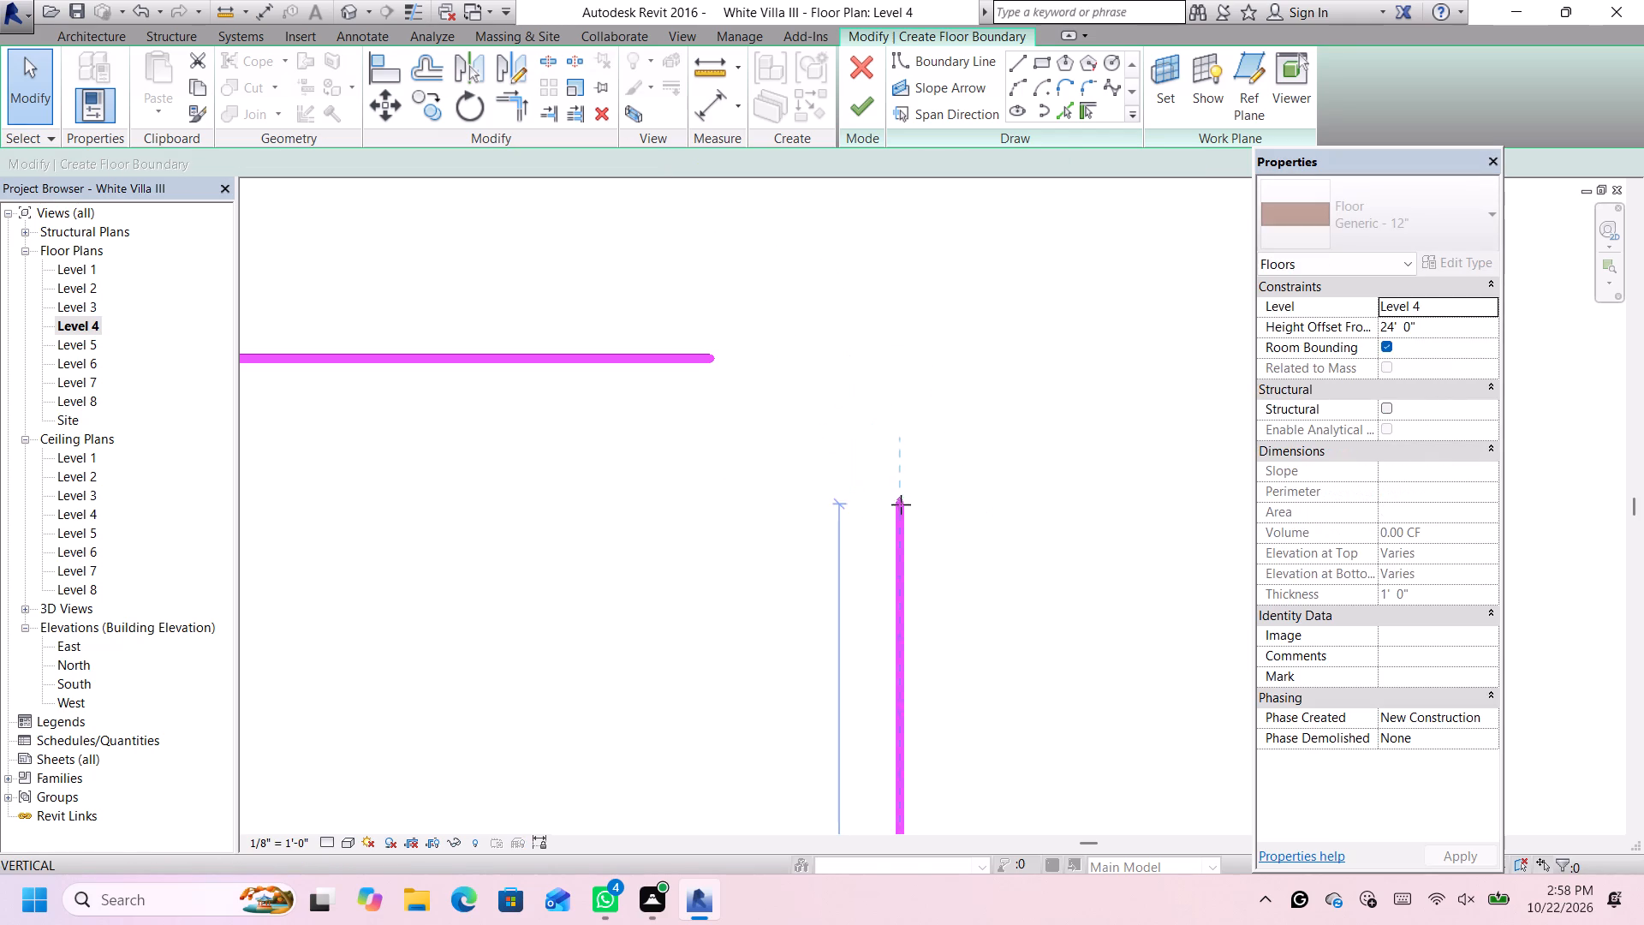
left_click_drag(901, 504, 903, 517)
scroll(890, 491, "down", 11)
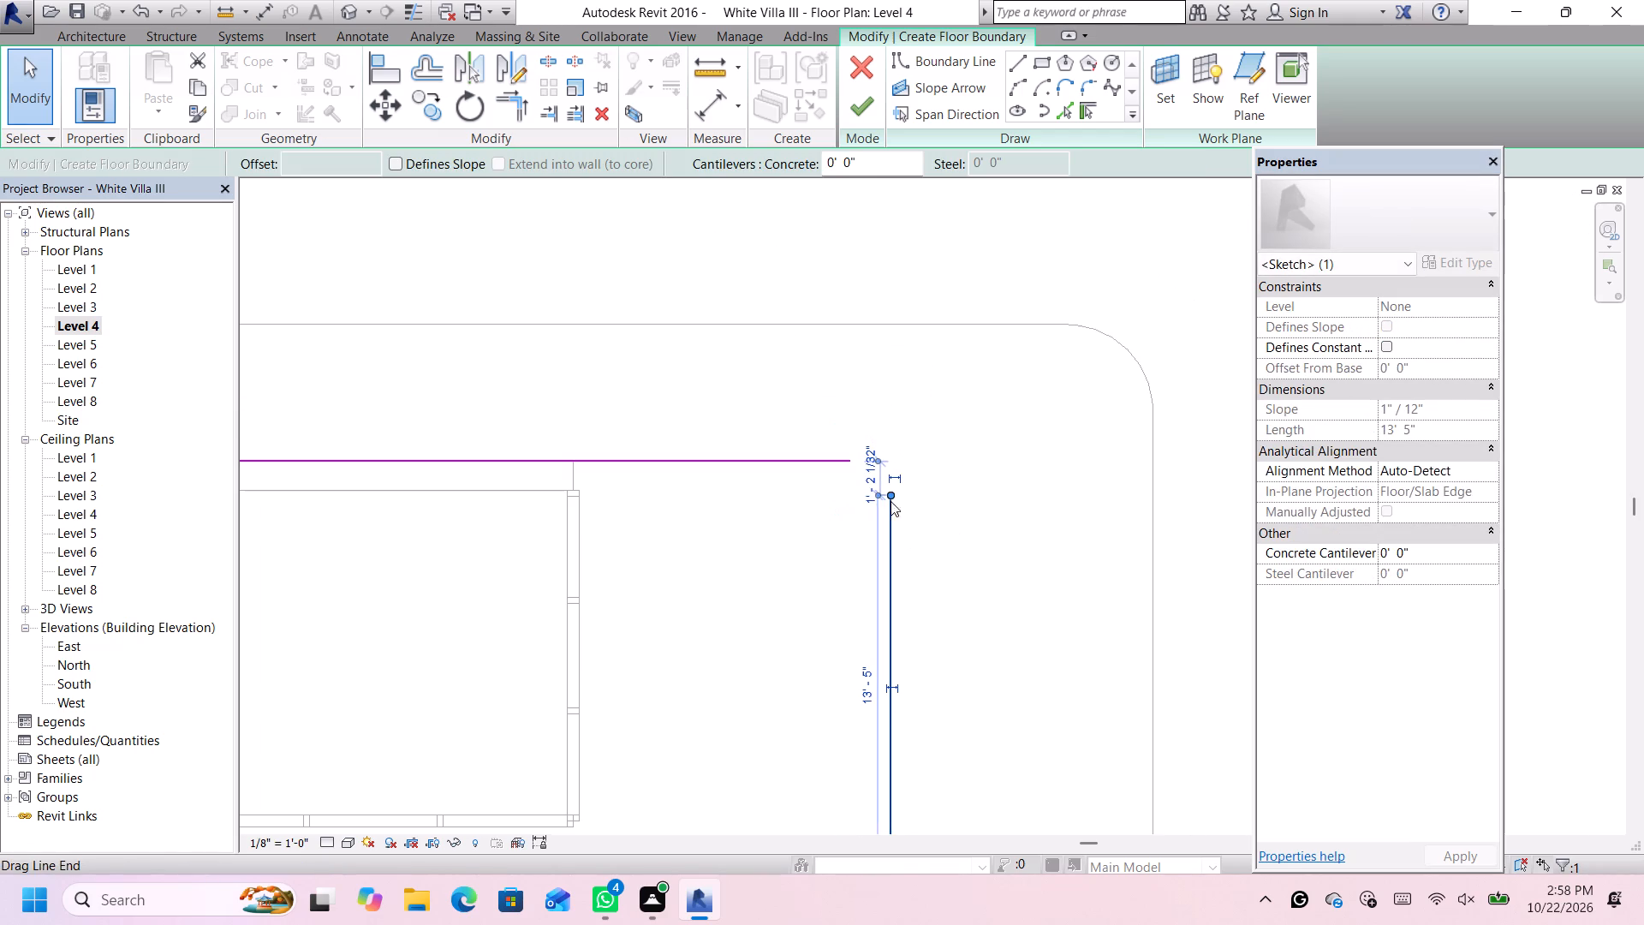
scroll(891, 504, "up", 4)
left_click_drag(890, 488, 890, 498)
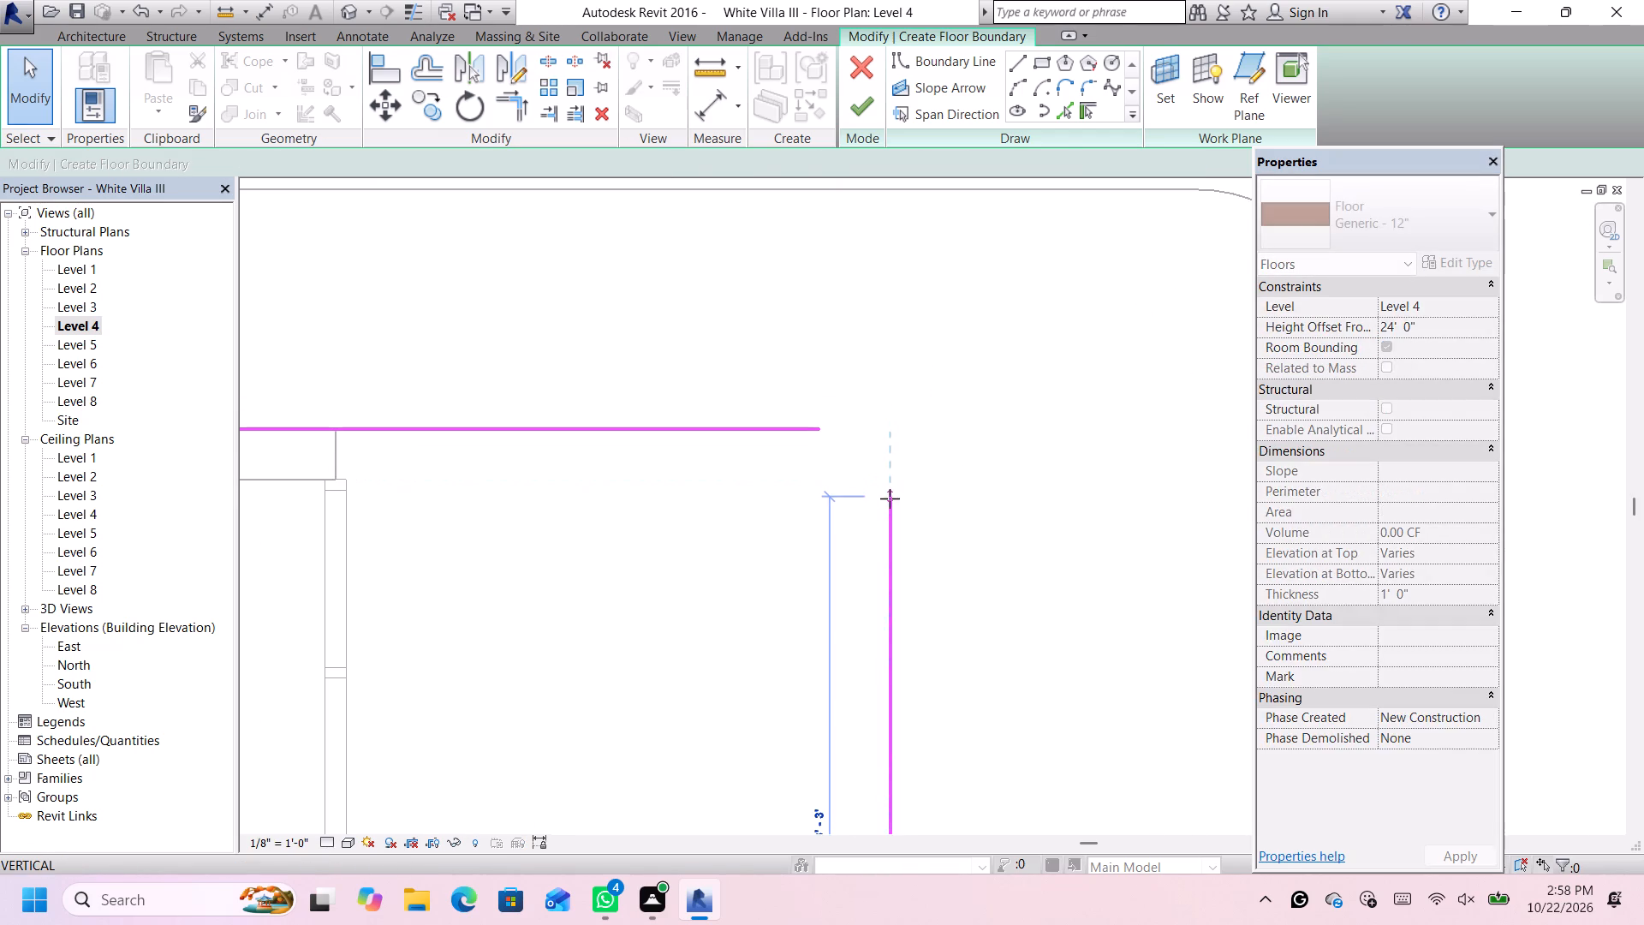
left_click_drag(890, 498, 890, 498)
scroll(889, 491, "down", 6)
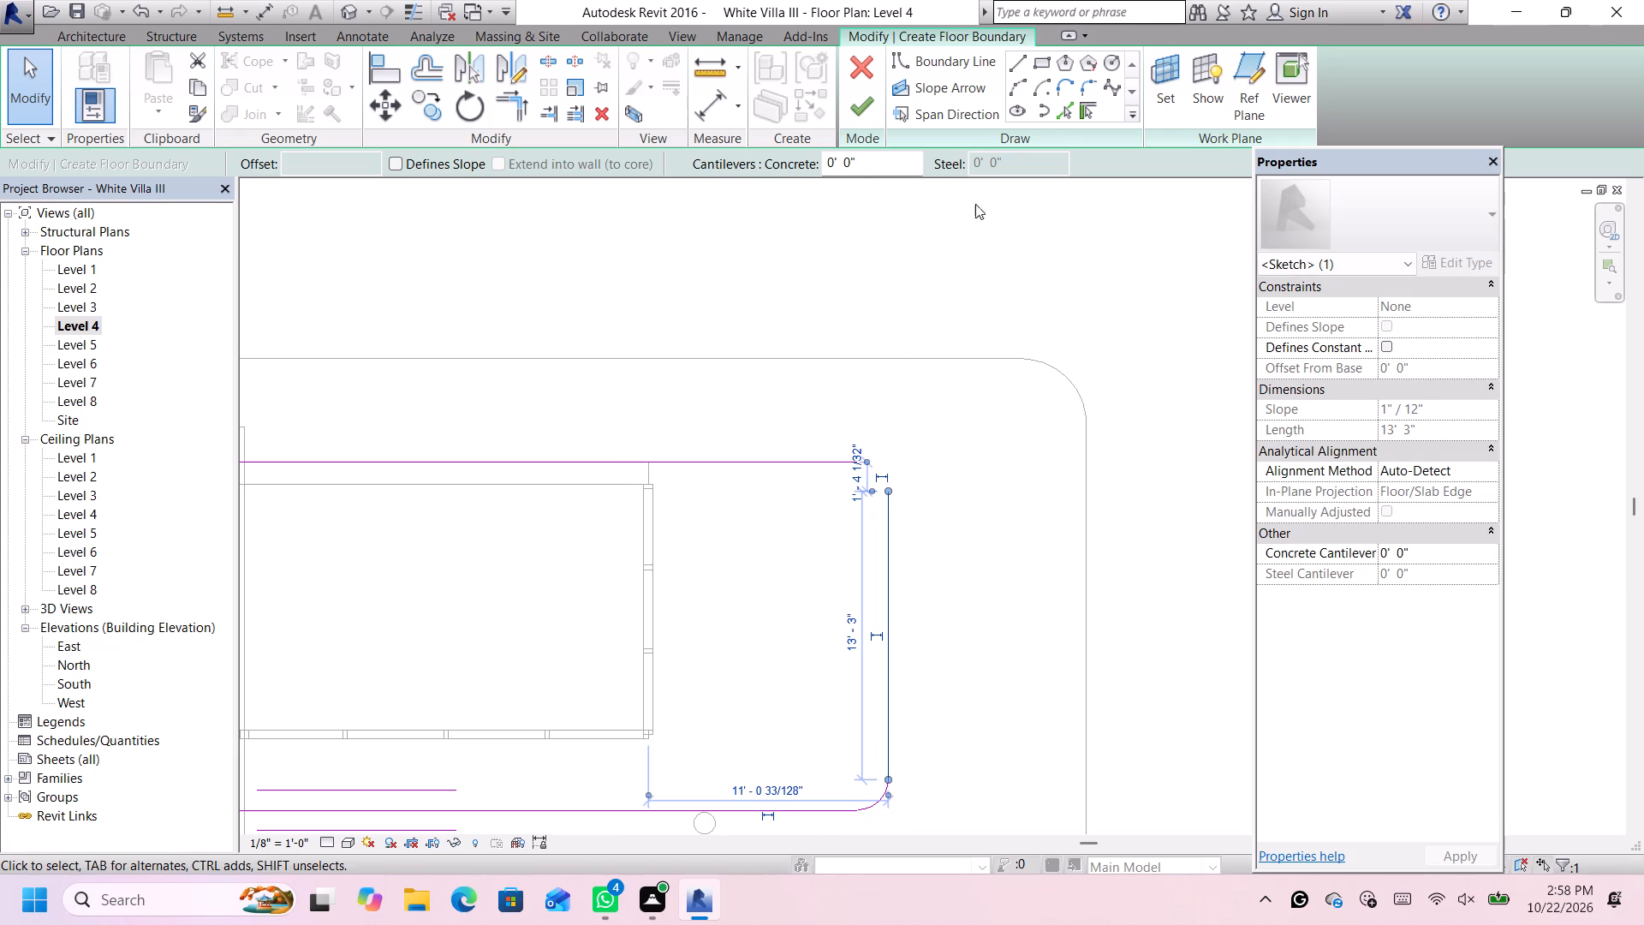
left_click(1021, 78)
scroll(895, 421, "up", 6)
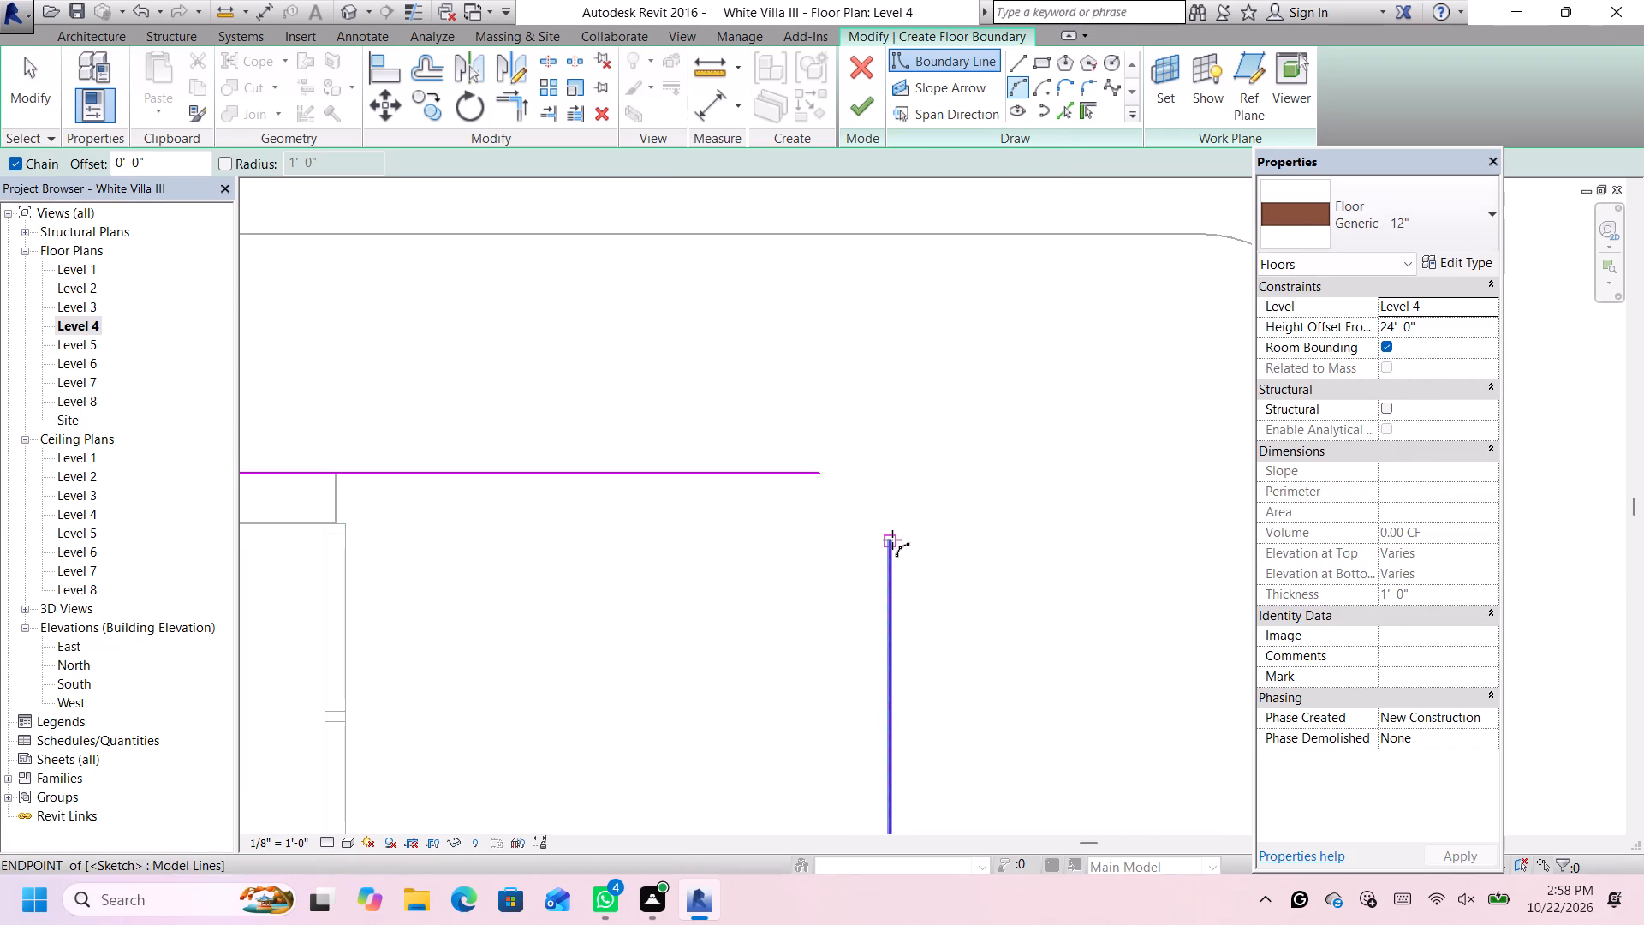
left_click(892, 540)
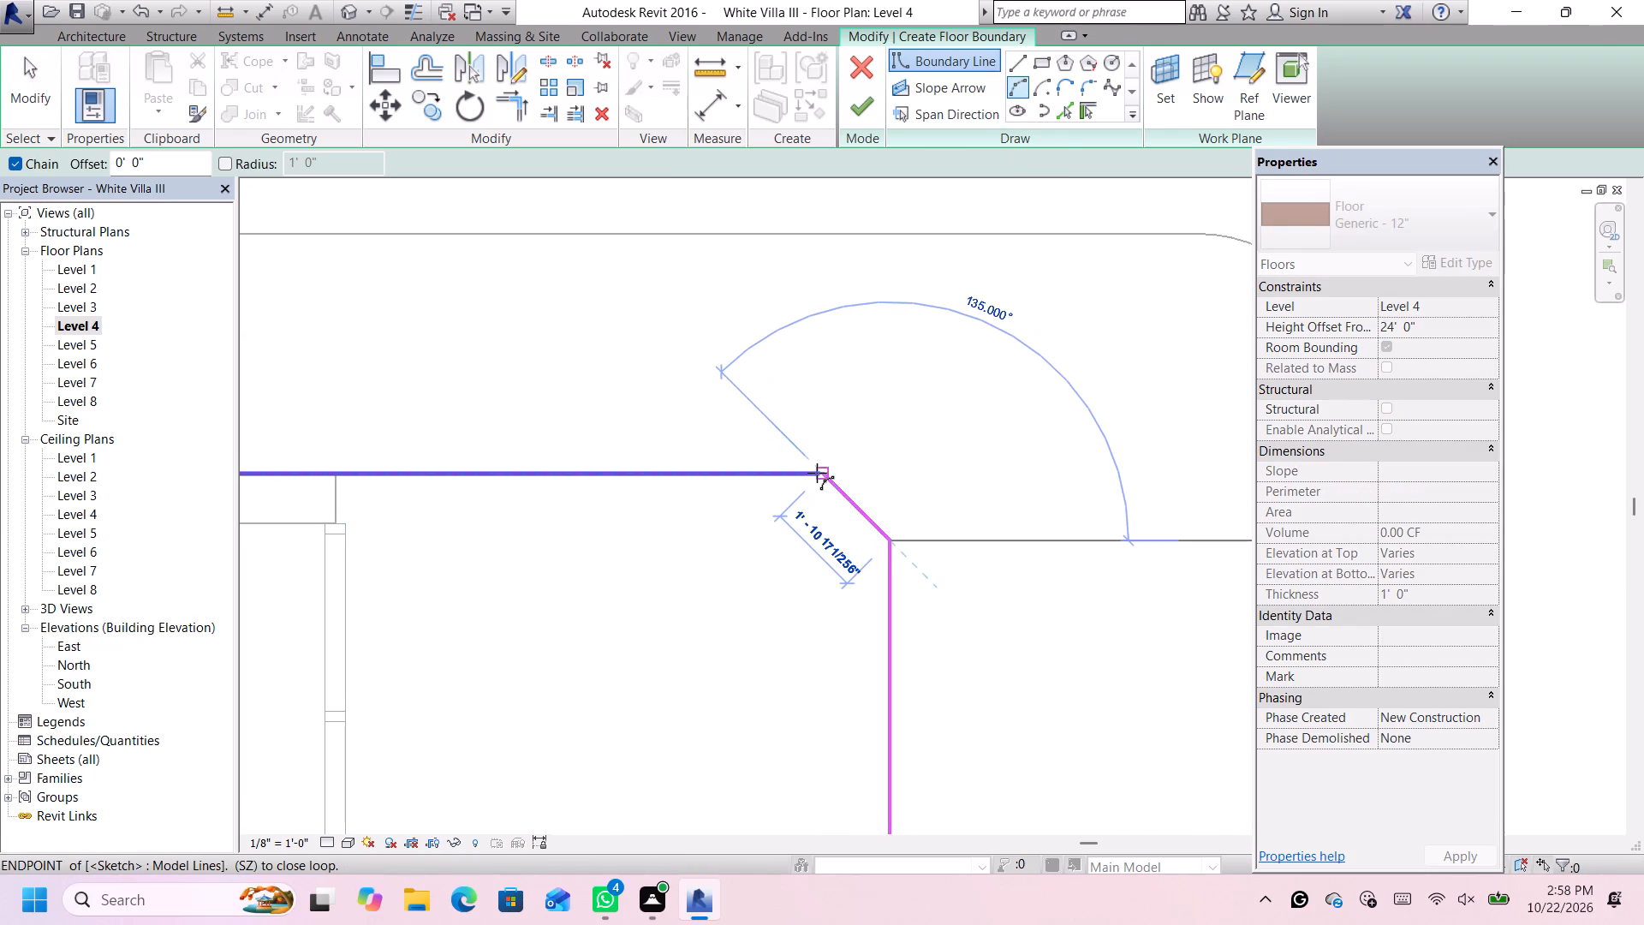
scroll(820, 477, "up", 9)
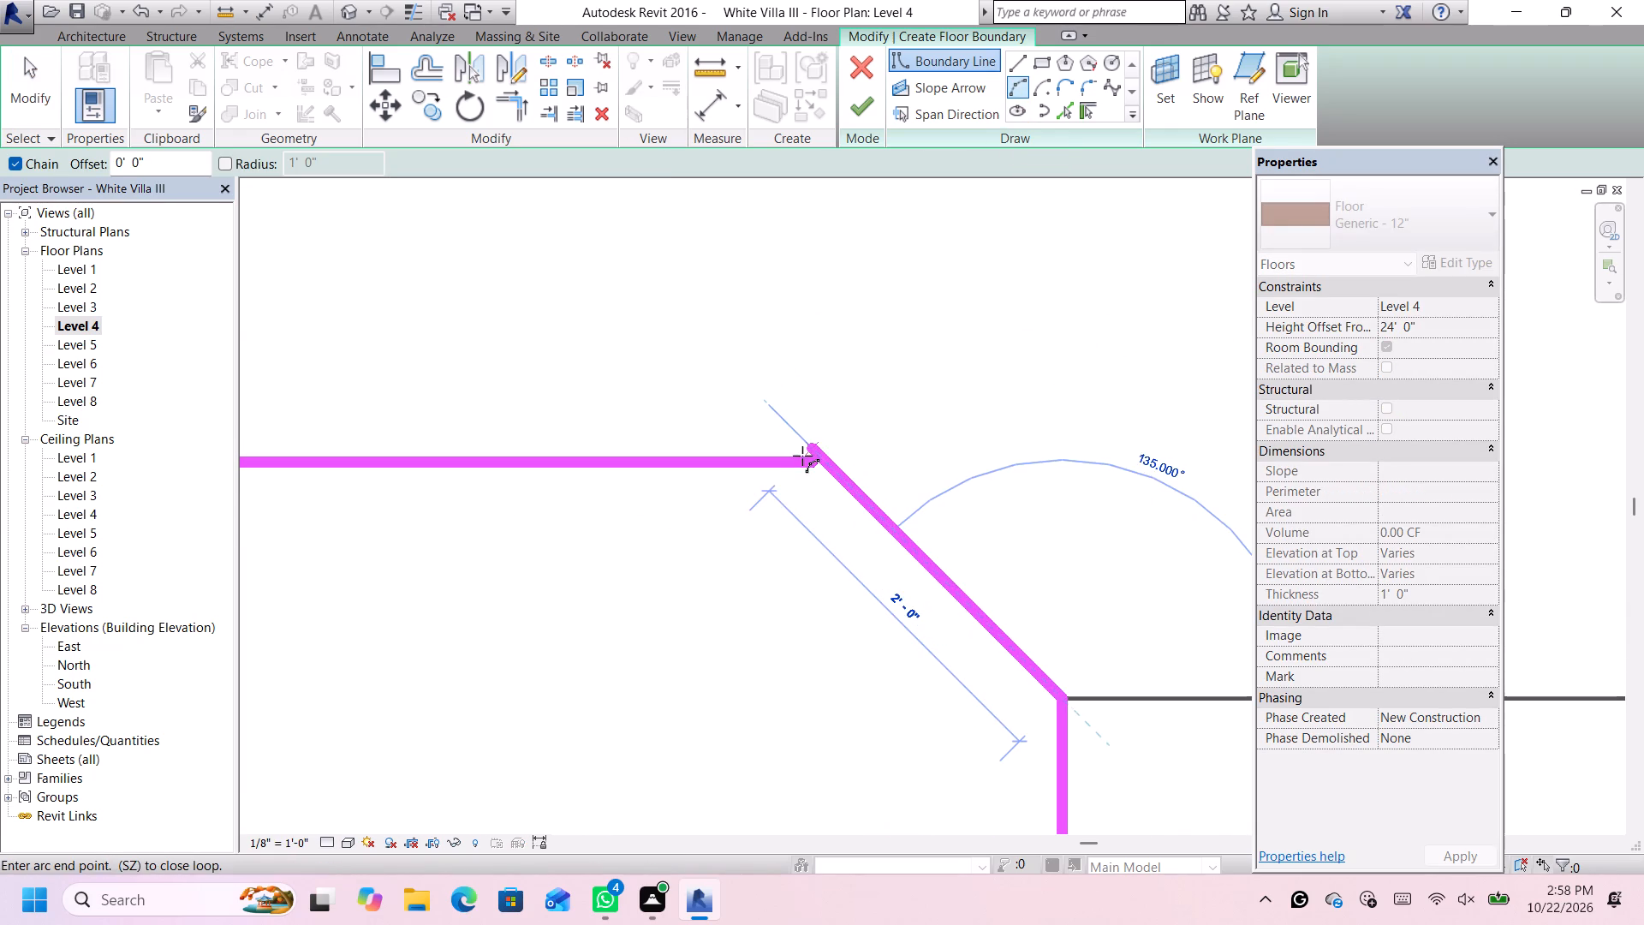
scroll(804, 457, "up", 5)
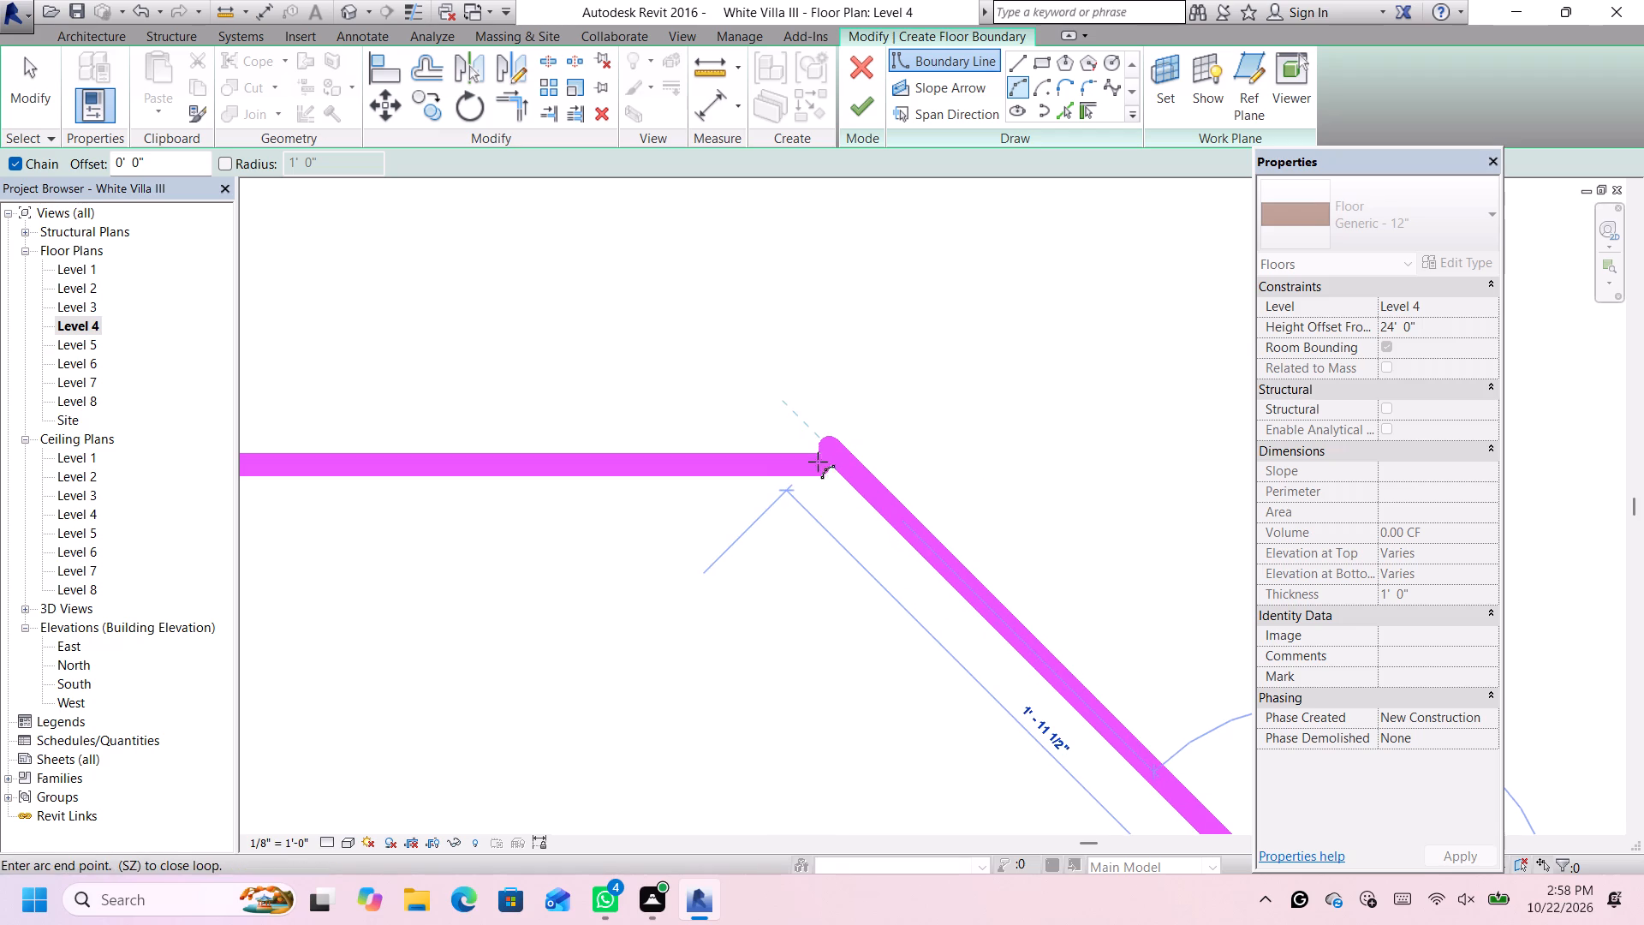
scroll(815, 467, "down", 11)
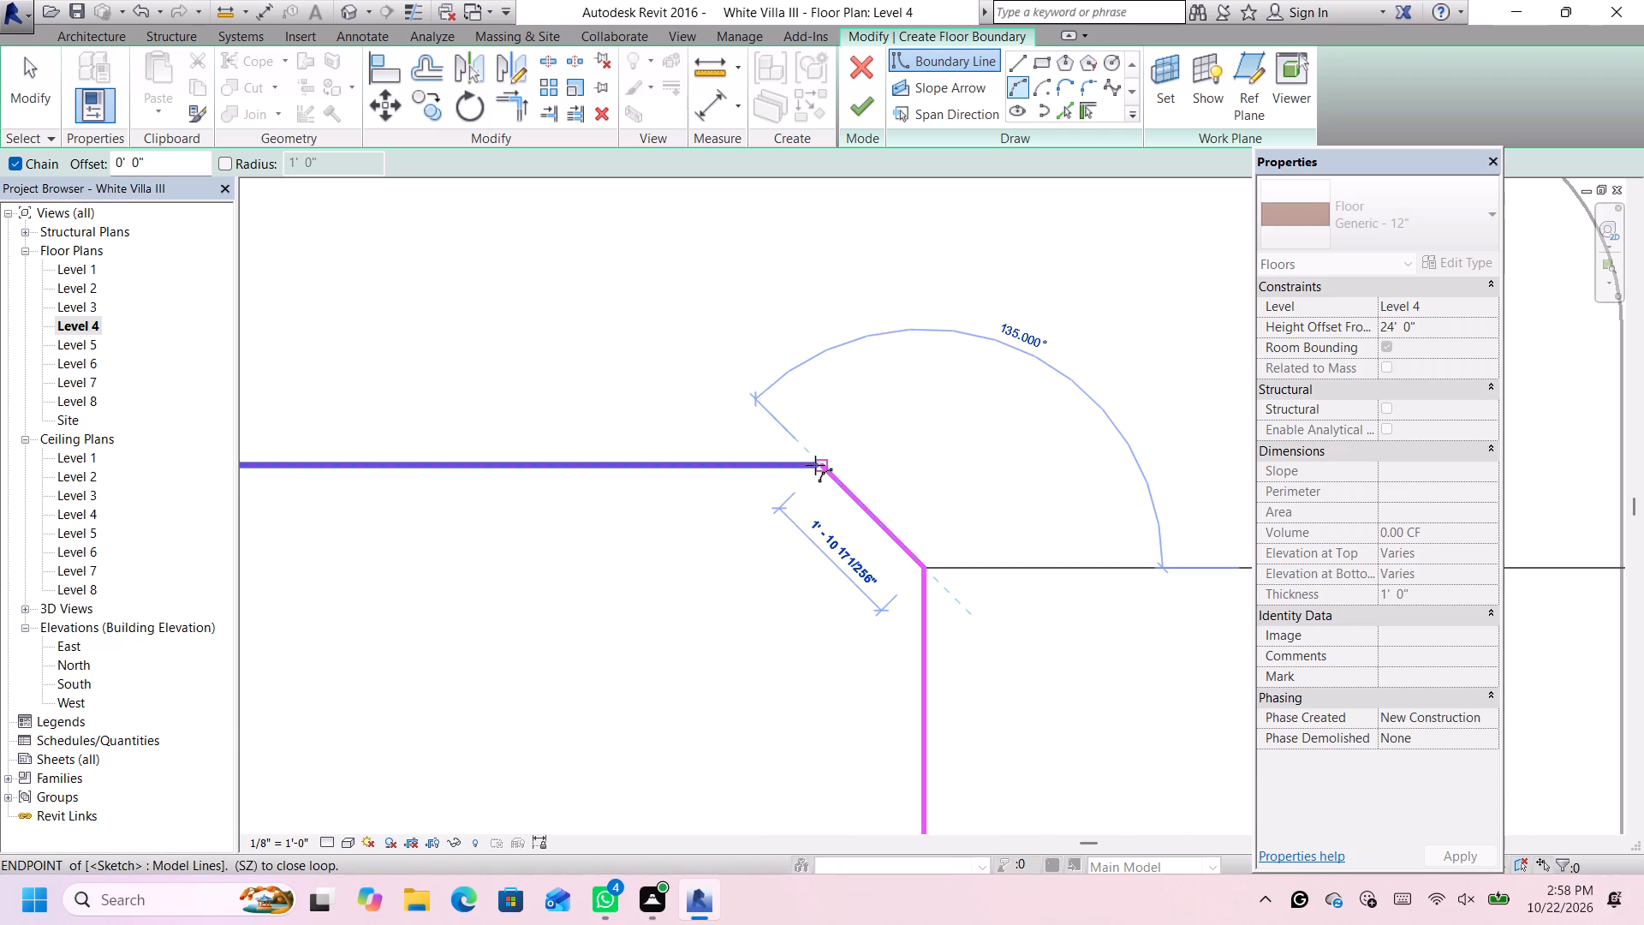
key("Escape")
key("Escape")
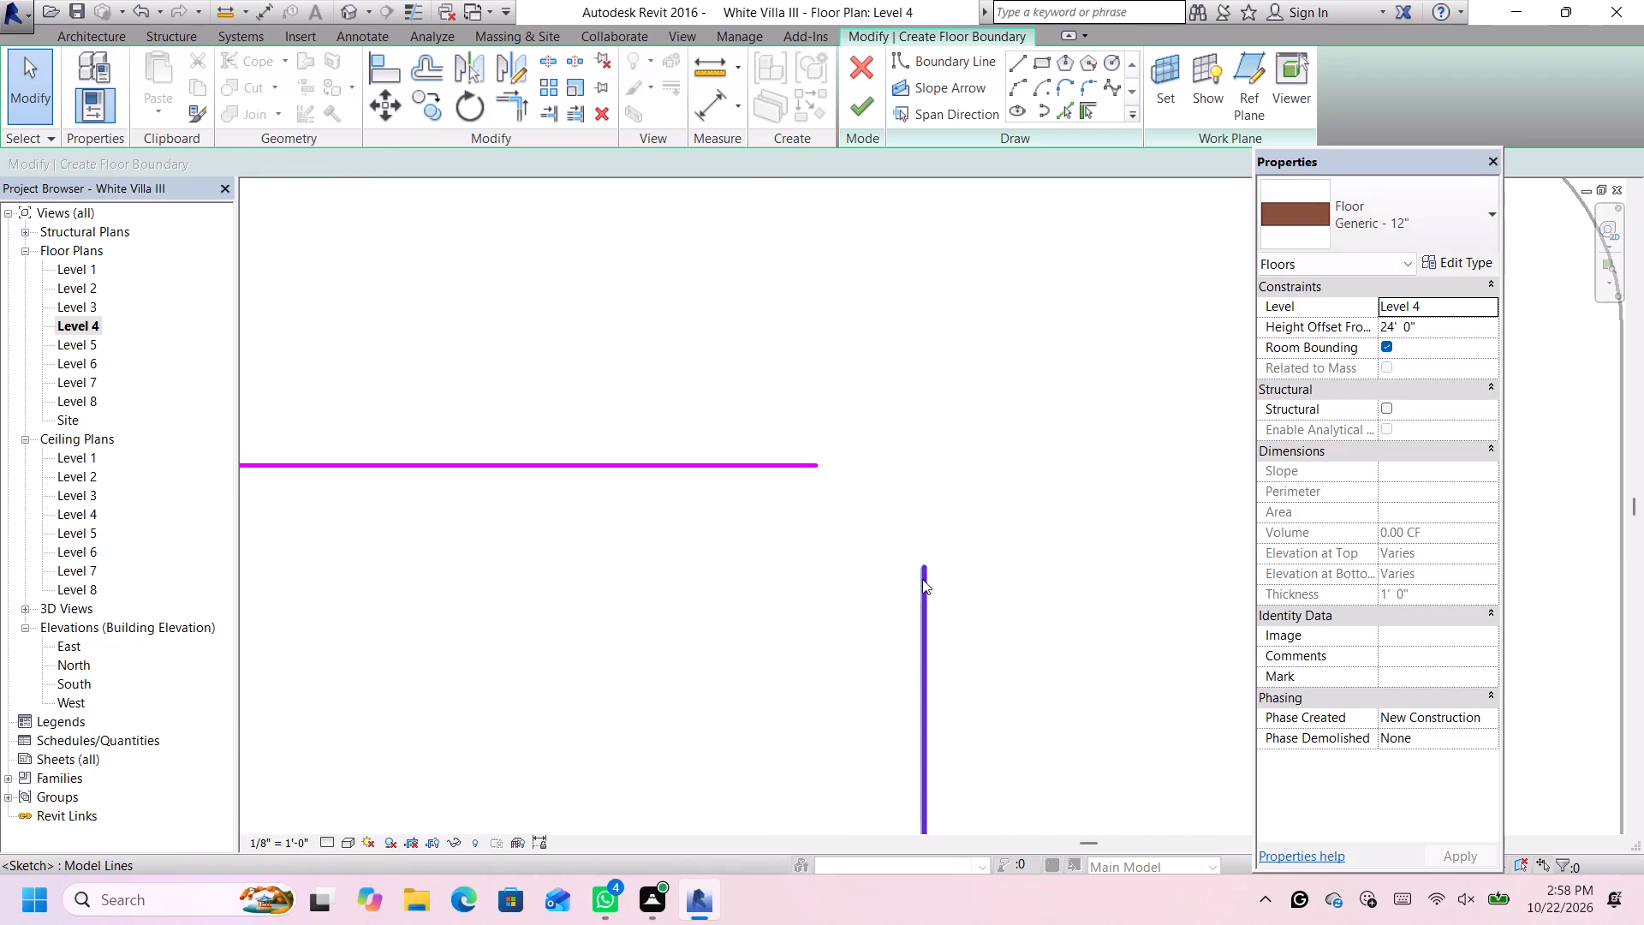
Set the vertical gap between the east boundary line's north end and the north boundary line to 1.5'.
left_click(916, 576)
scroll(924, 561, "up", 1)
left_click(922, 563)
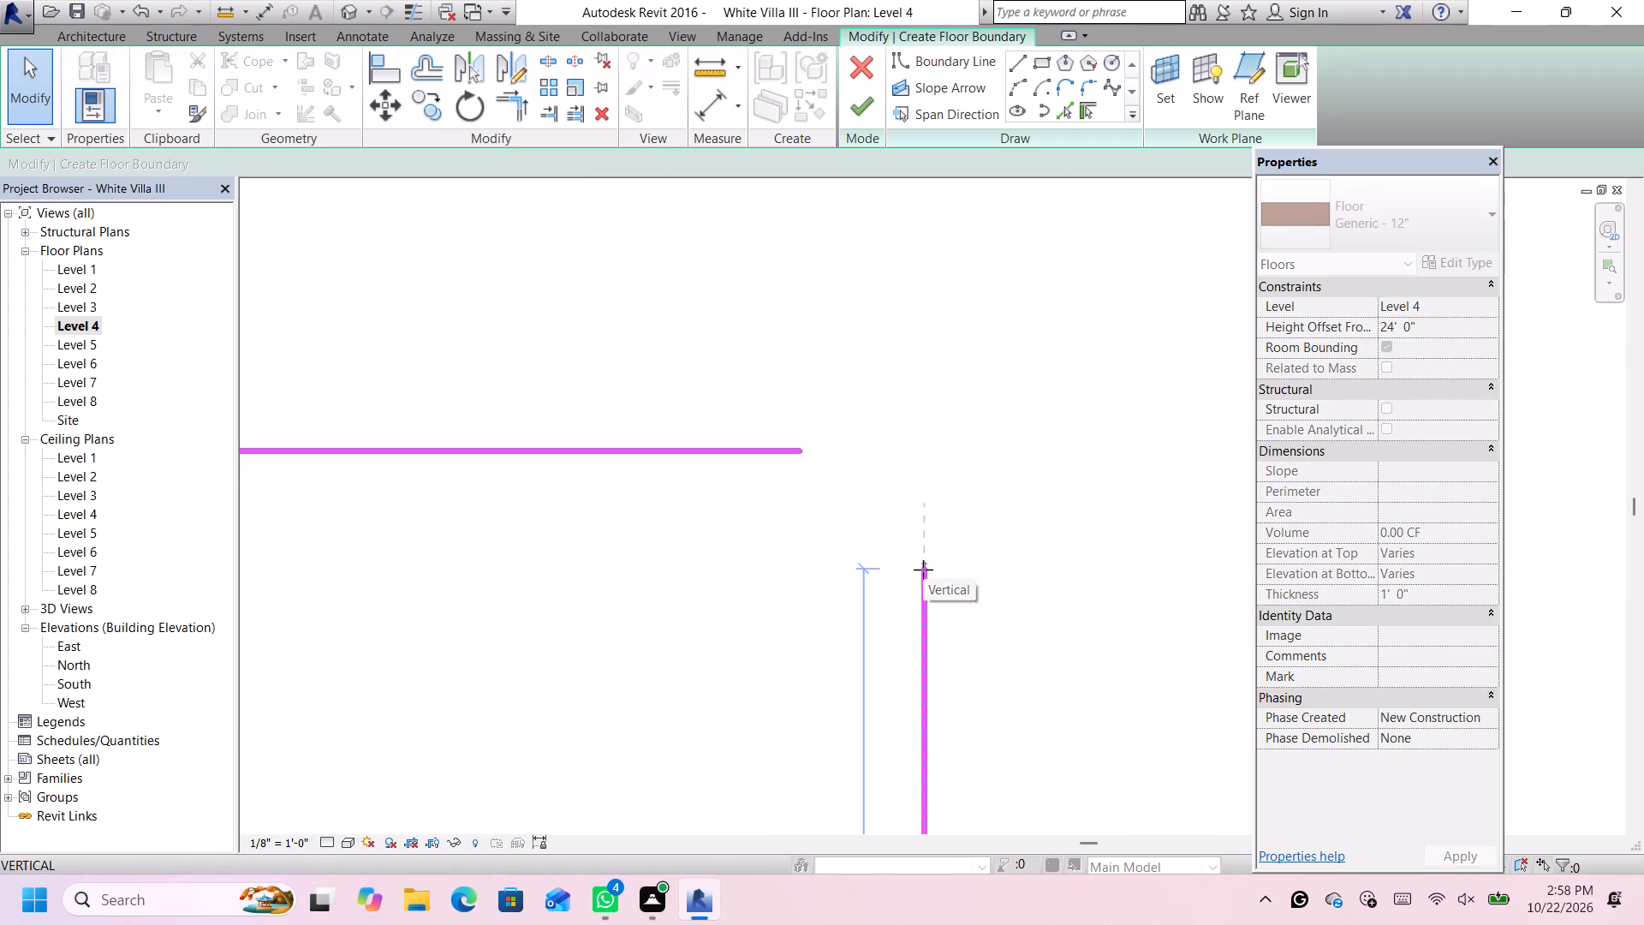
scroll(867, 465, "up", 1)
left_click(866, 492)
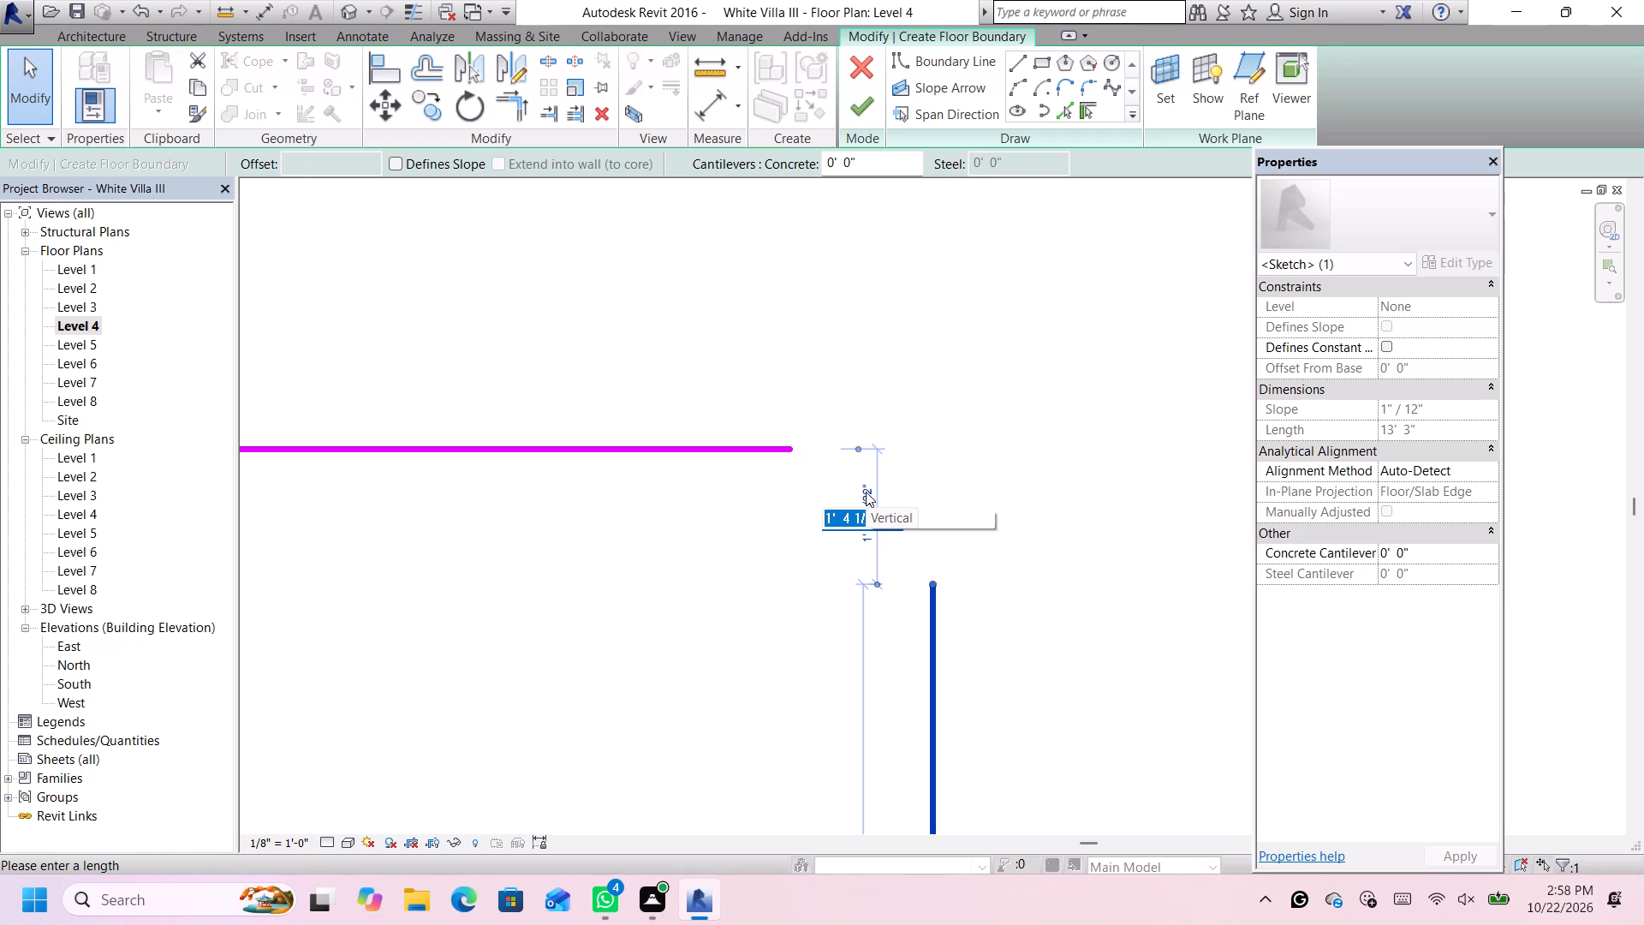
key("1")
type(".5'")
key("Return")
scroll(896, 479, "down", 4)
left_click(938, 457)
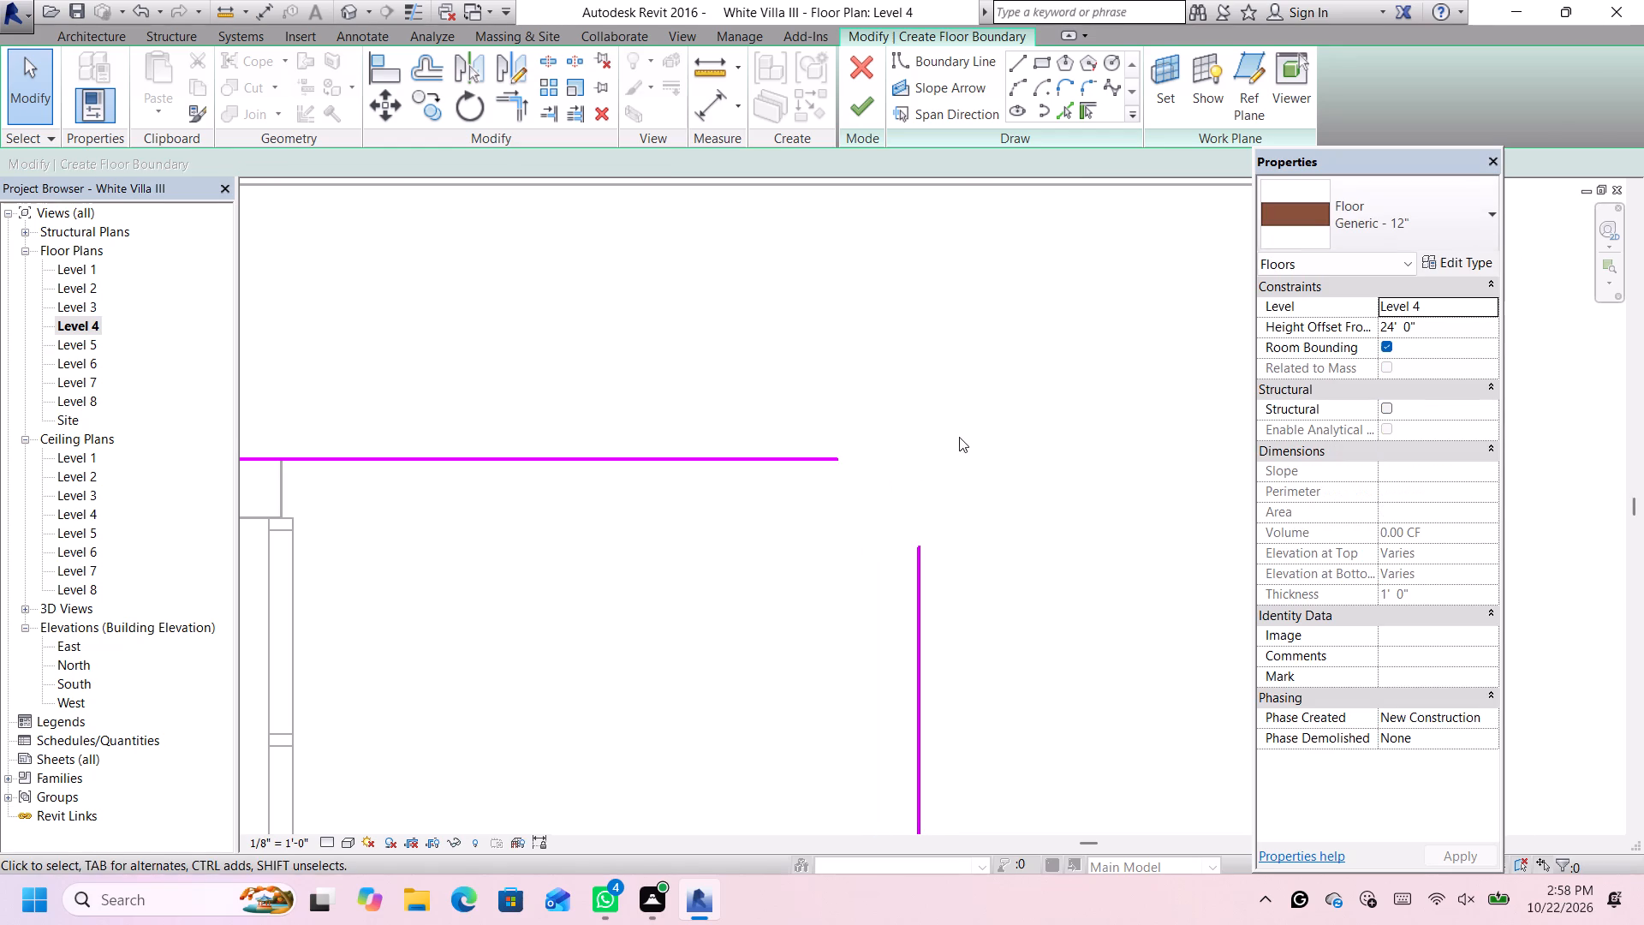
Draw a tangent northeast corner arc of 1' 6" radius joining the east boundary line to the north boundary line.
left_click(1017, 91)
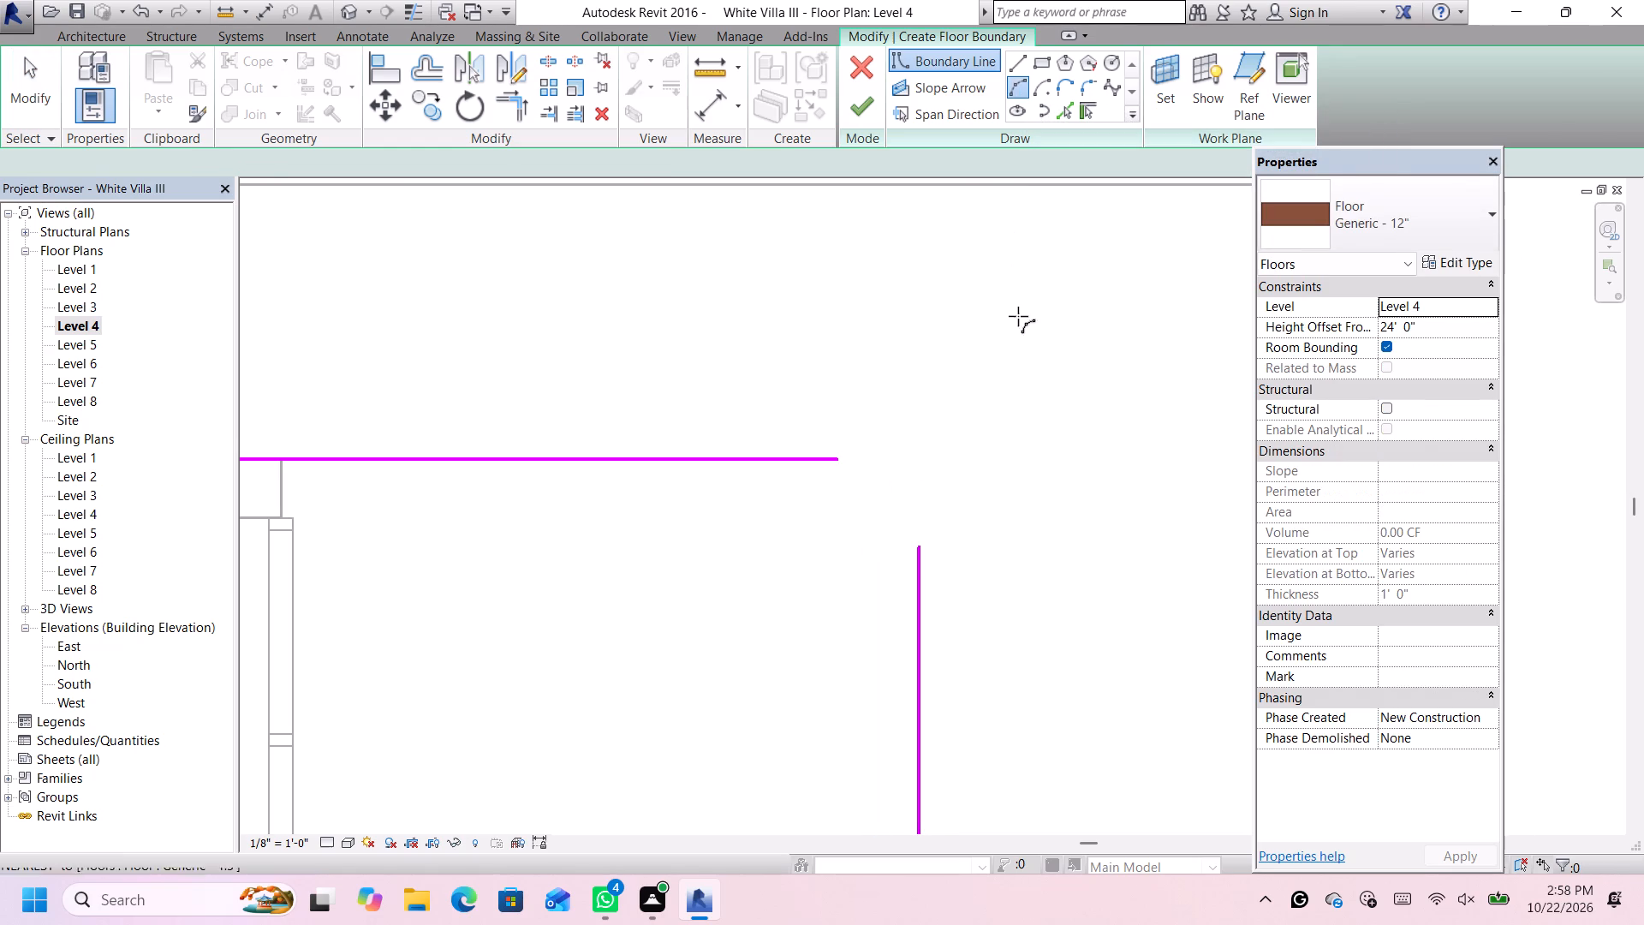
left_click(920, 546)
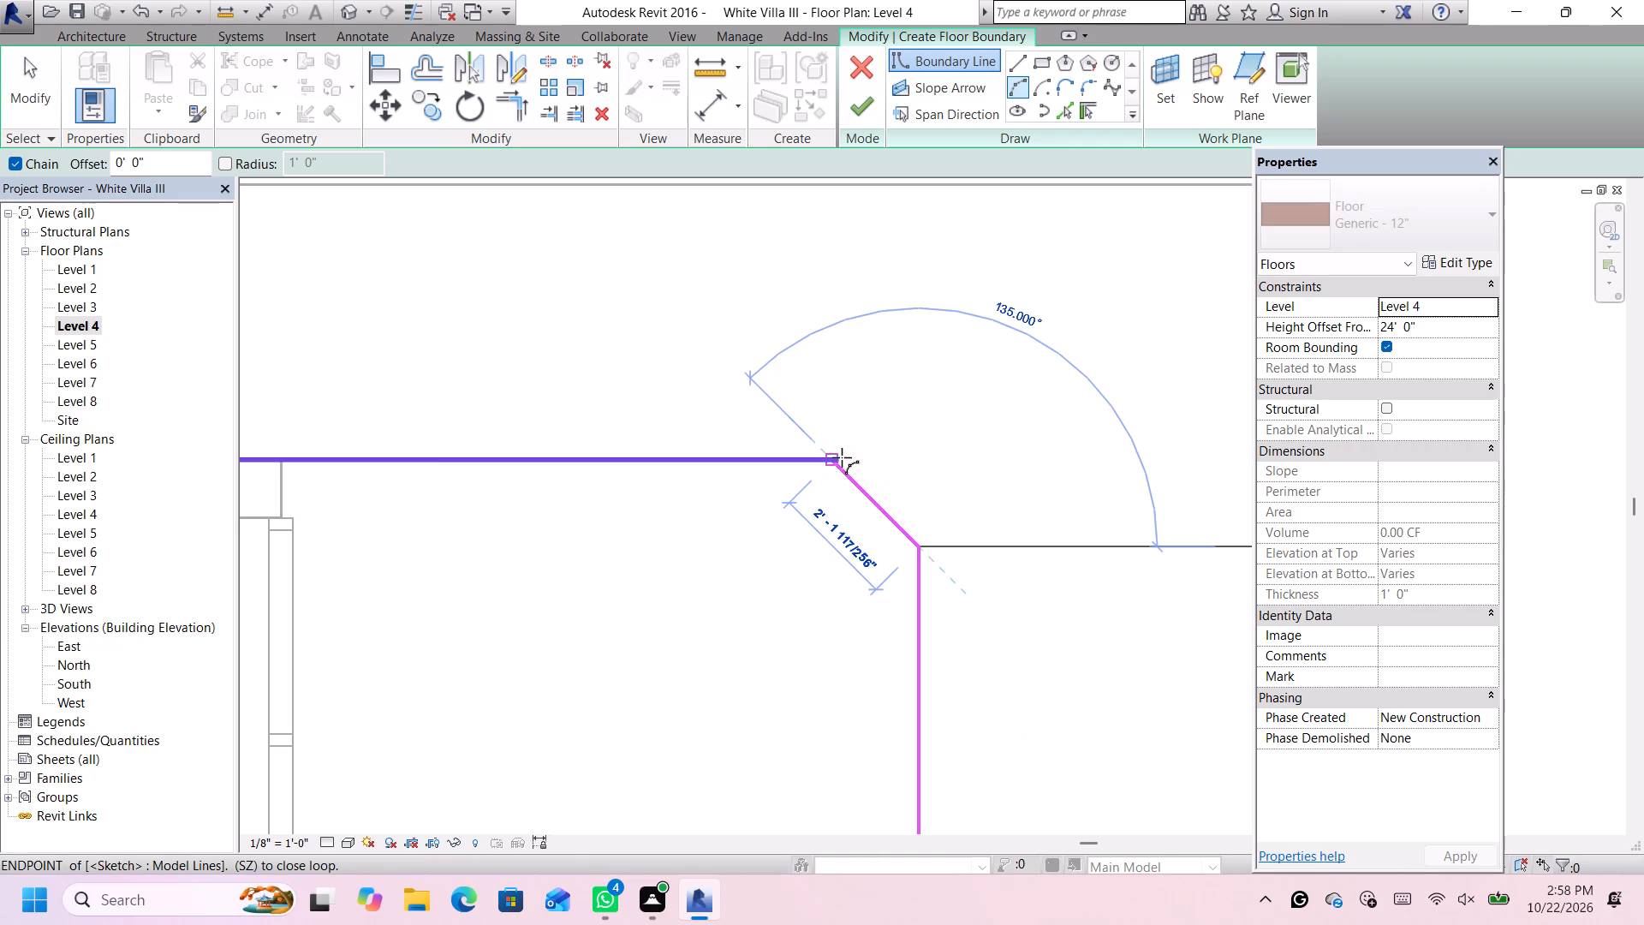
left_click(833, 458)
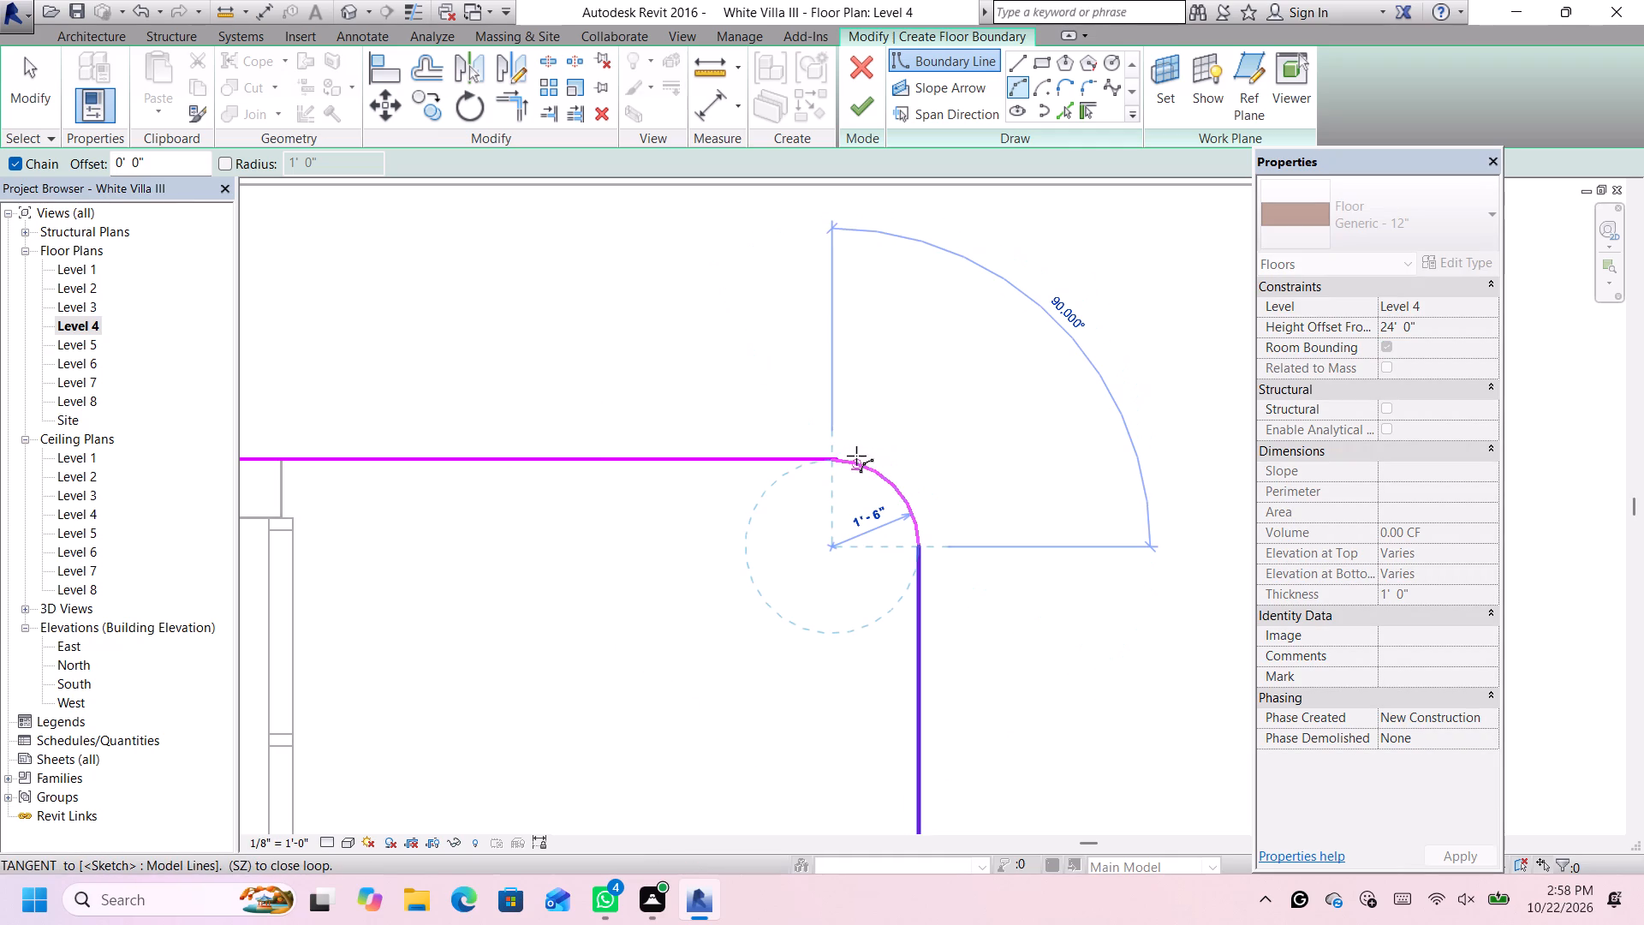
left_click(849, 459)
scroll(843, 448, "up", 12)
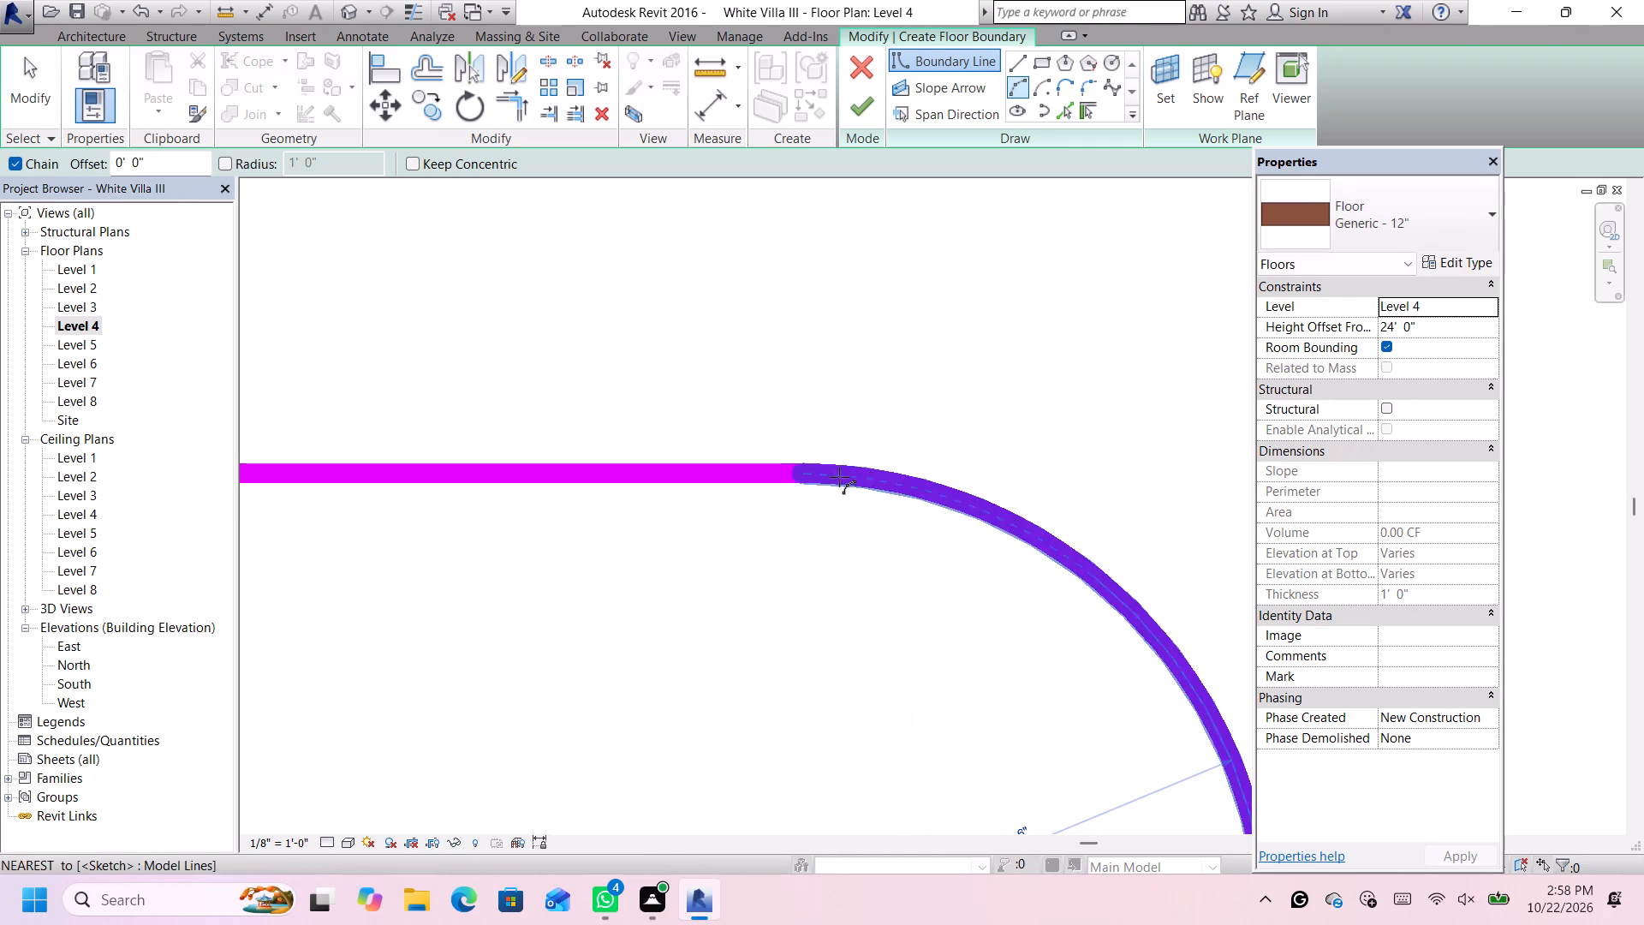
scroll(879, 434, "down", 20)
scroll(879, 434, "down", 6)
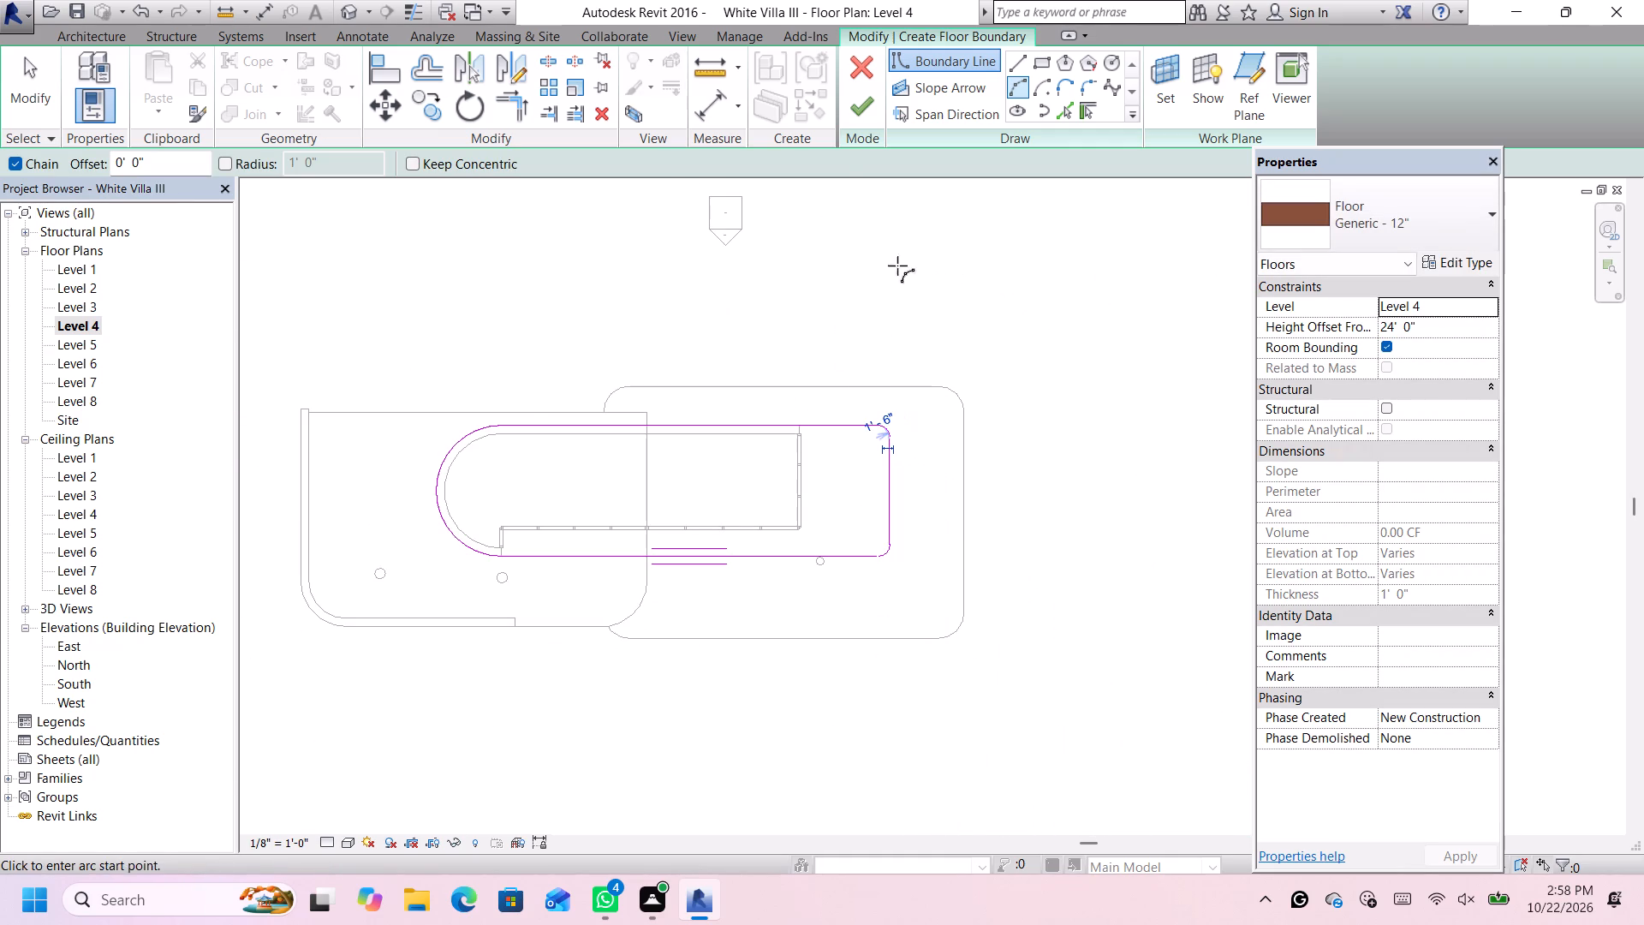
Dismiss the Autodesk notification card and finish the floor boundary sketch to create the Generic - 12" slab.
scroll(880, 263, "down", 1)
key("Escape")
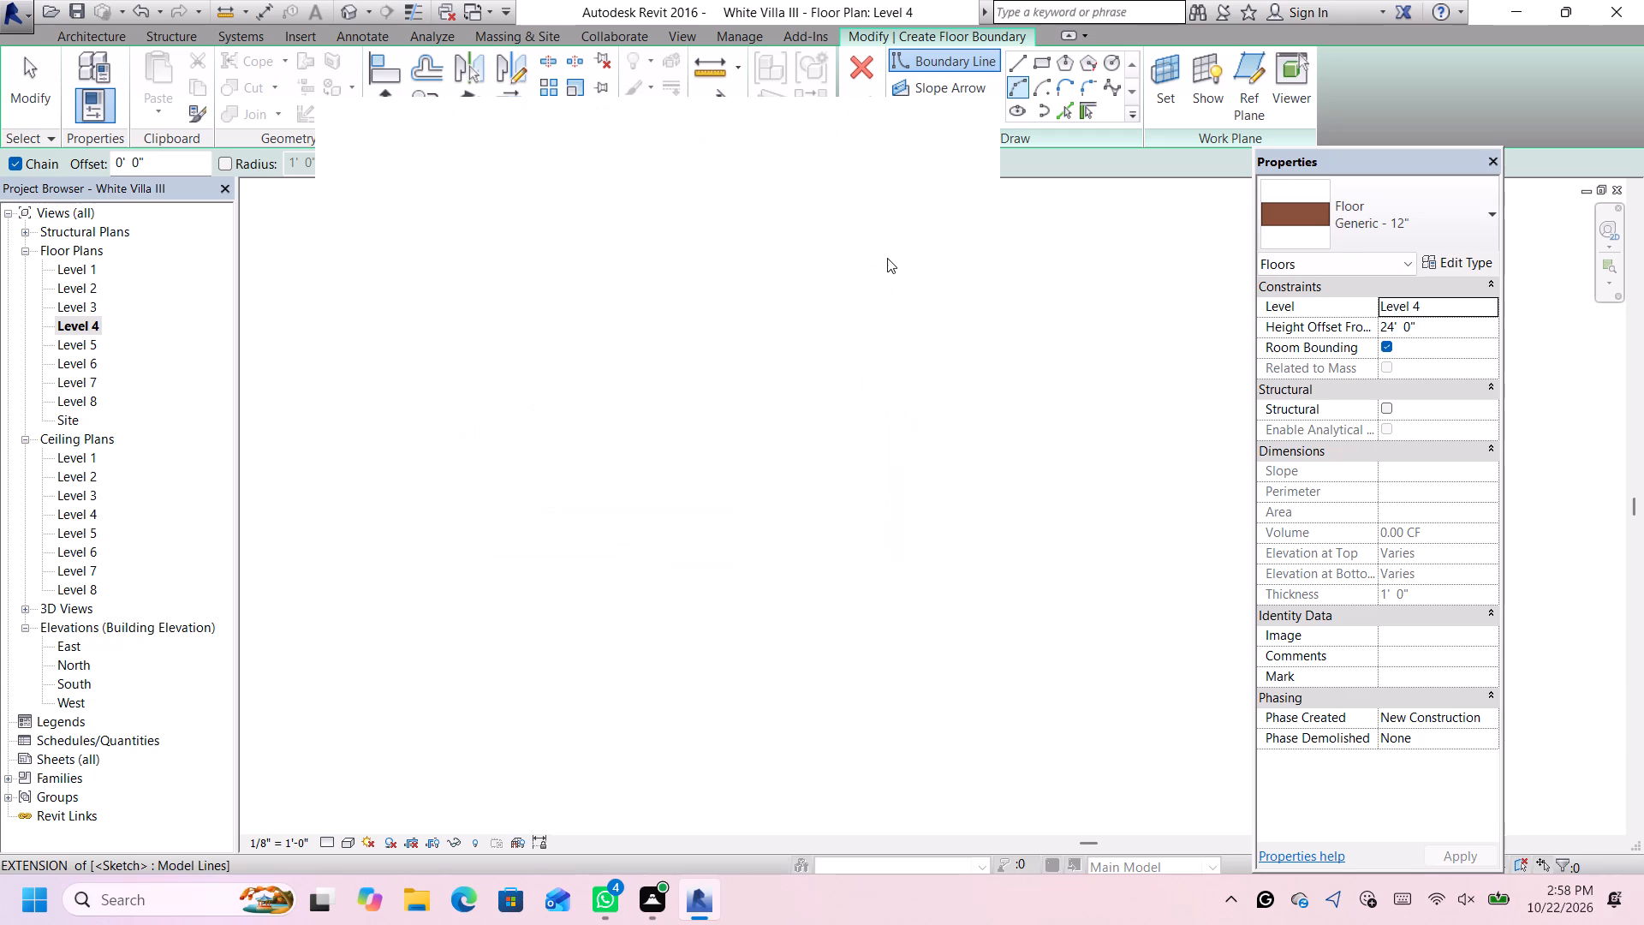
left_click(958, 125)
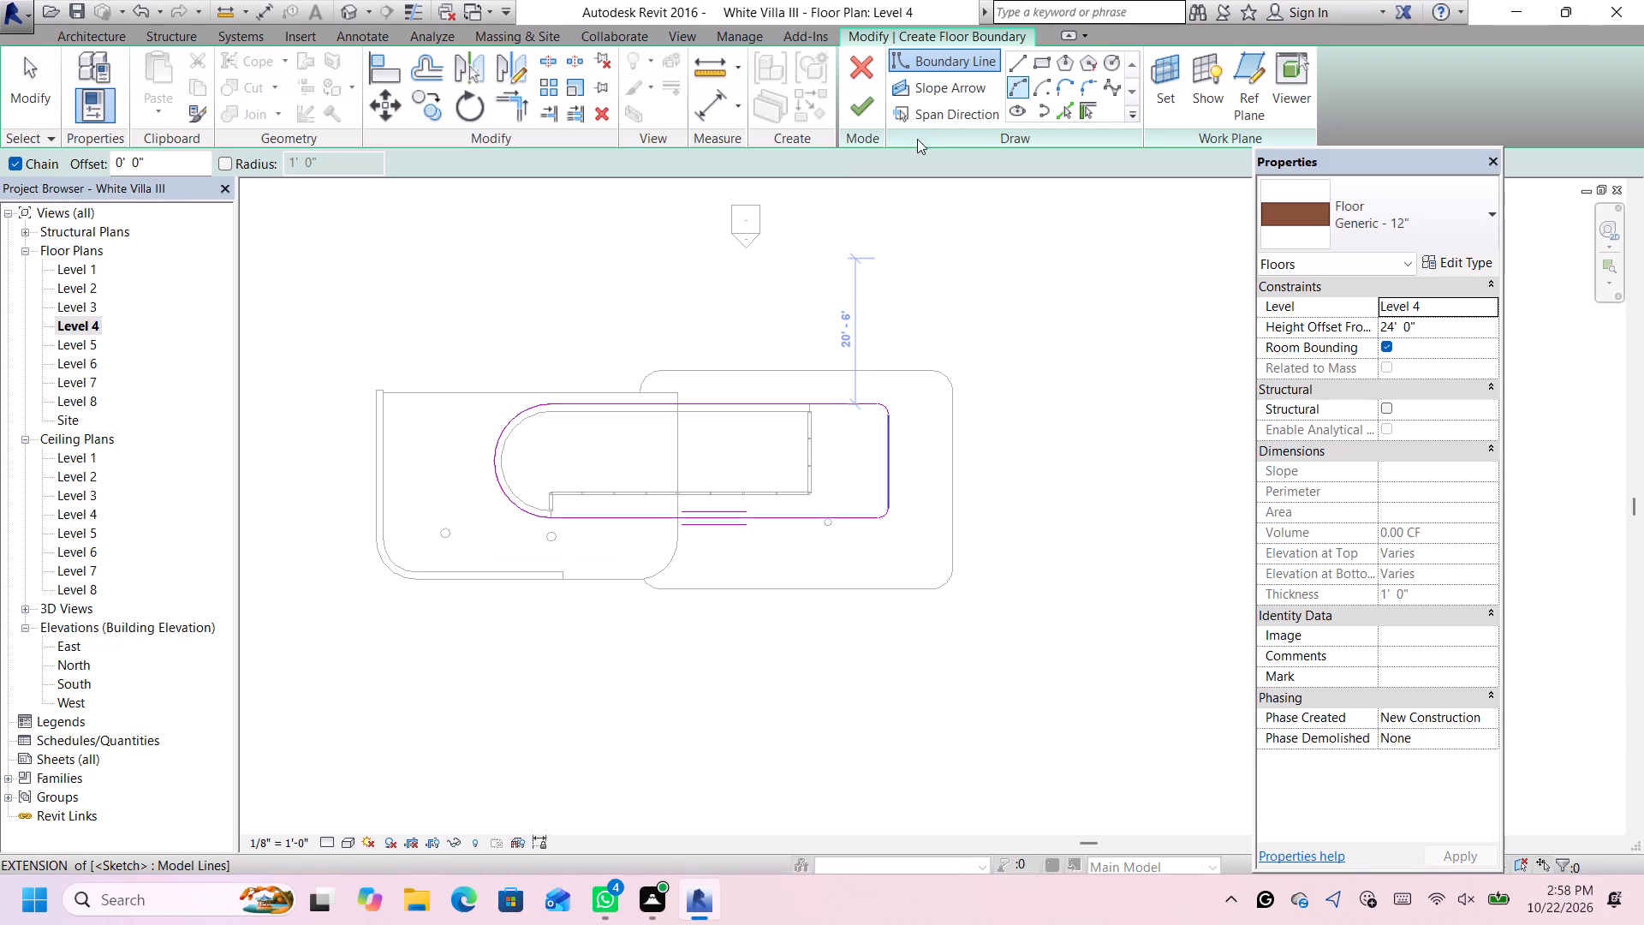
scroll(862, 451, "up", 4)
scroll(928, 333, "down", 2)
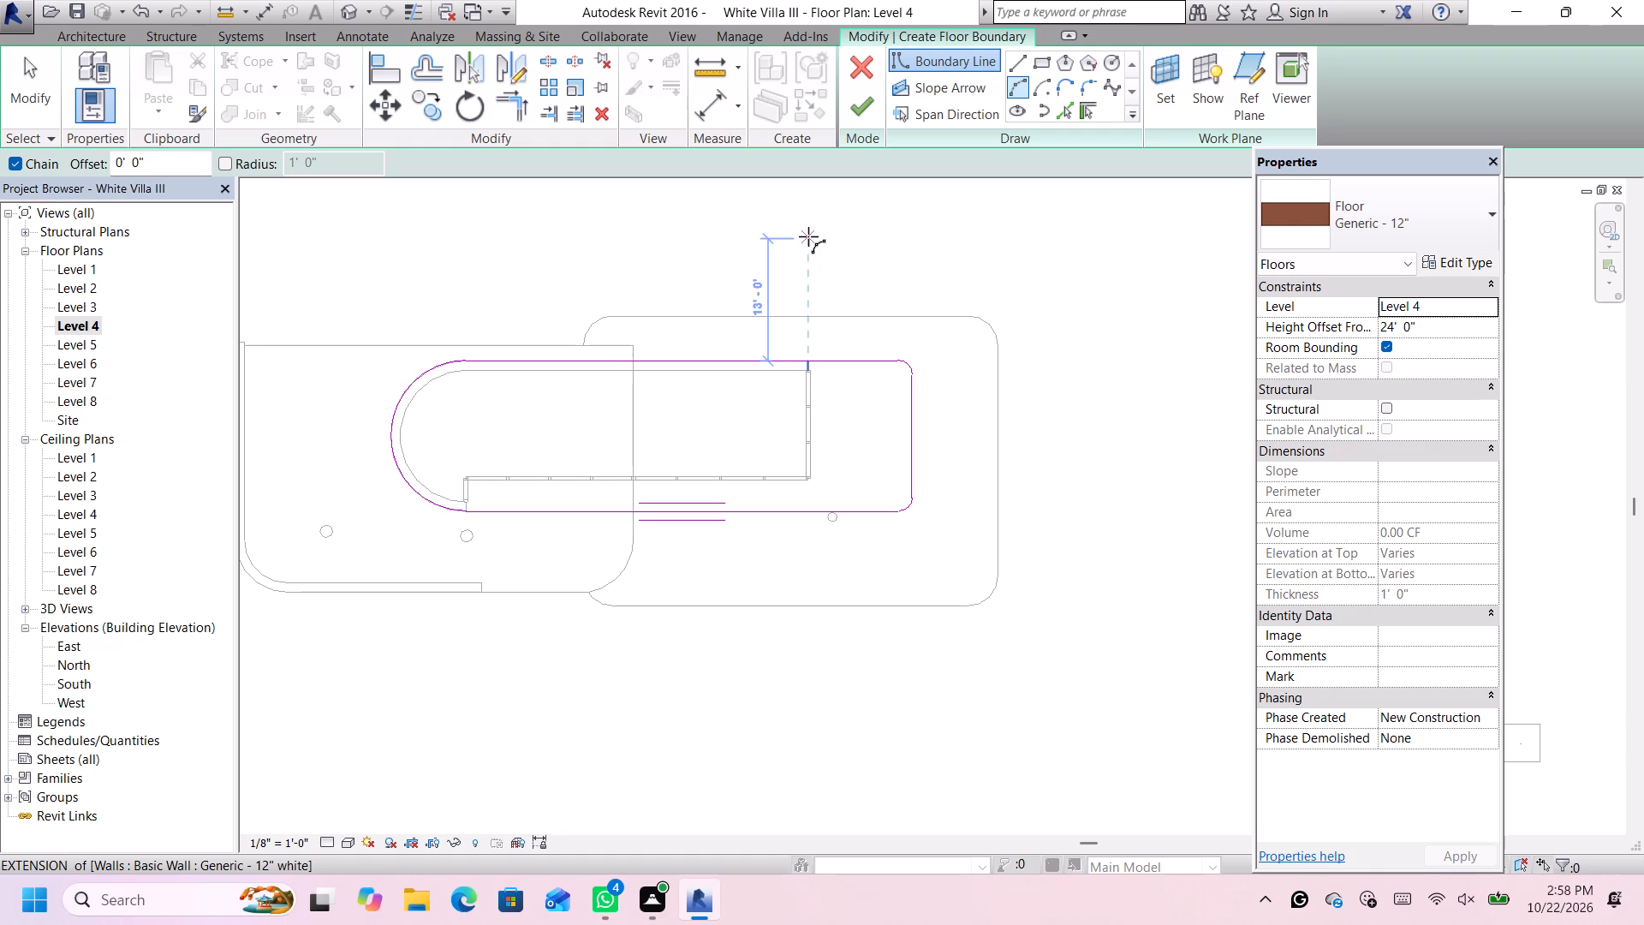
left_click(866, 107)
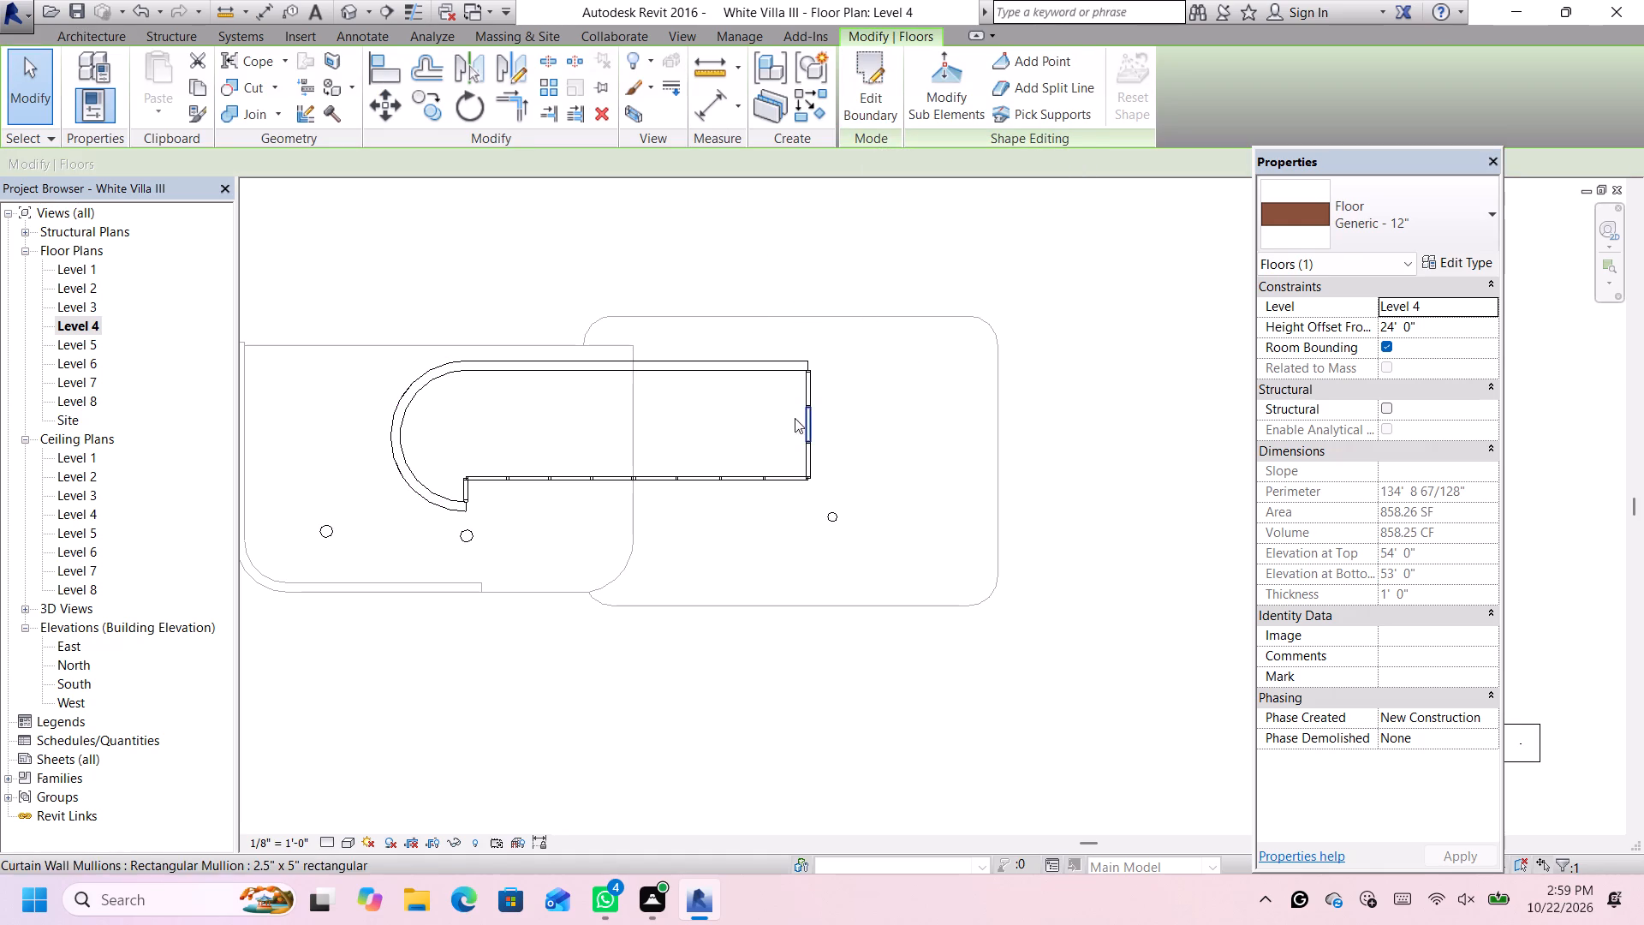
In the 3D view, set the new upper slab's height offset from Level 4 to 4' 0".
left_click(346, 15)
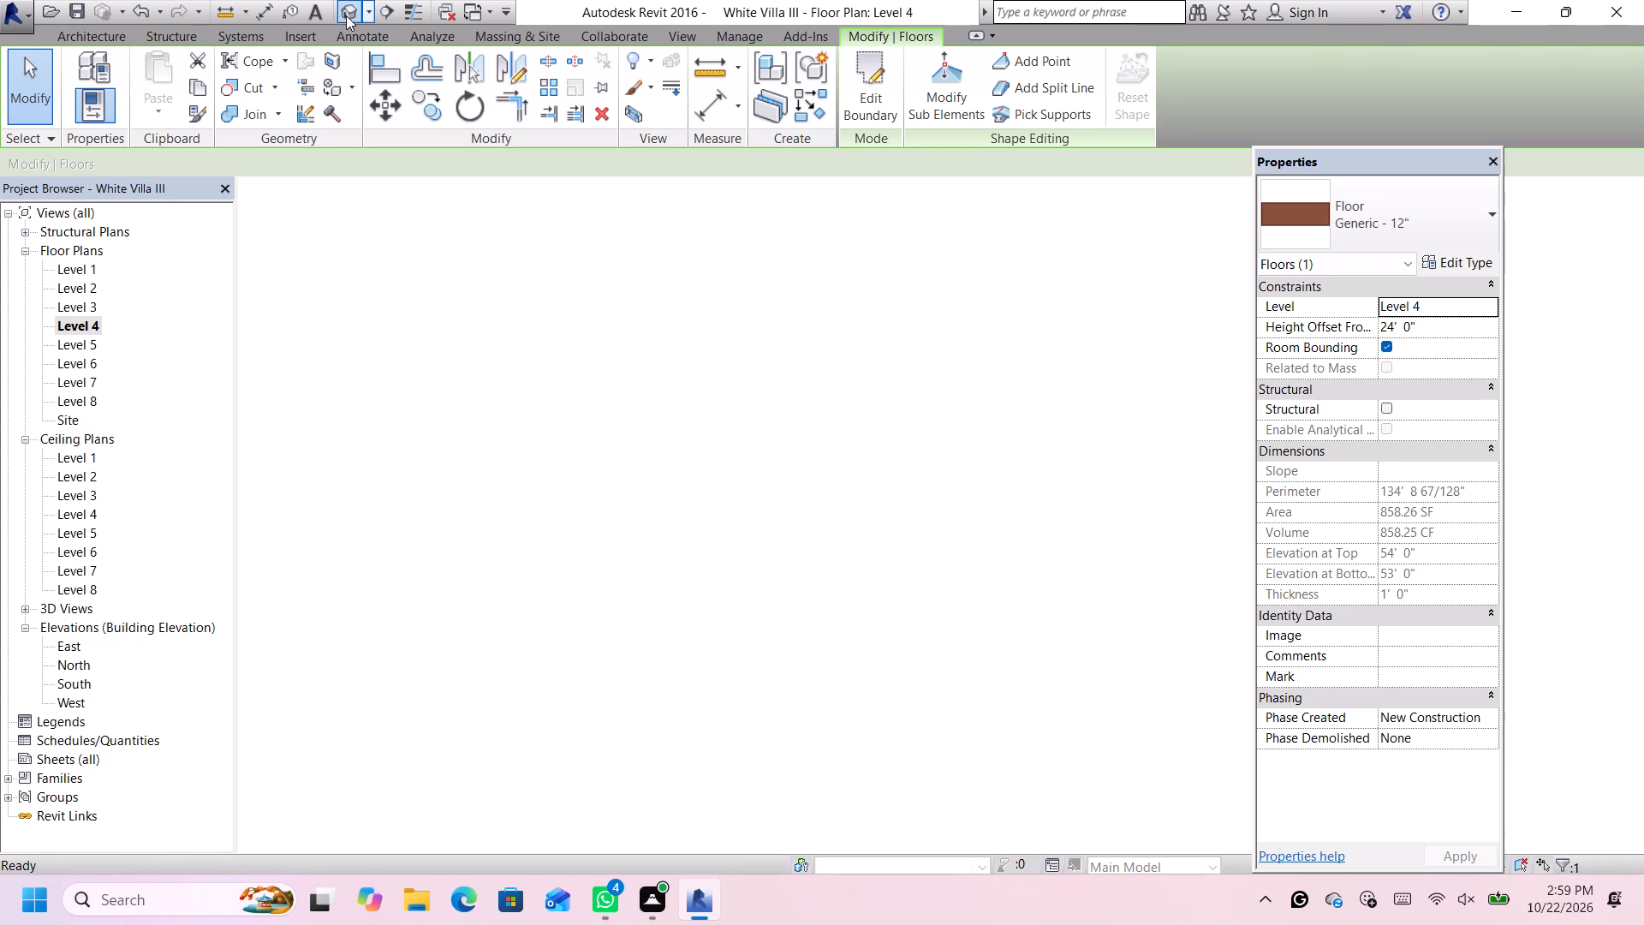
scroll(495, 243, "down", 3)
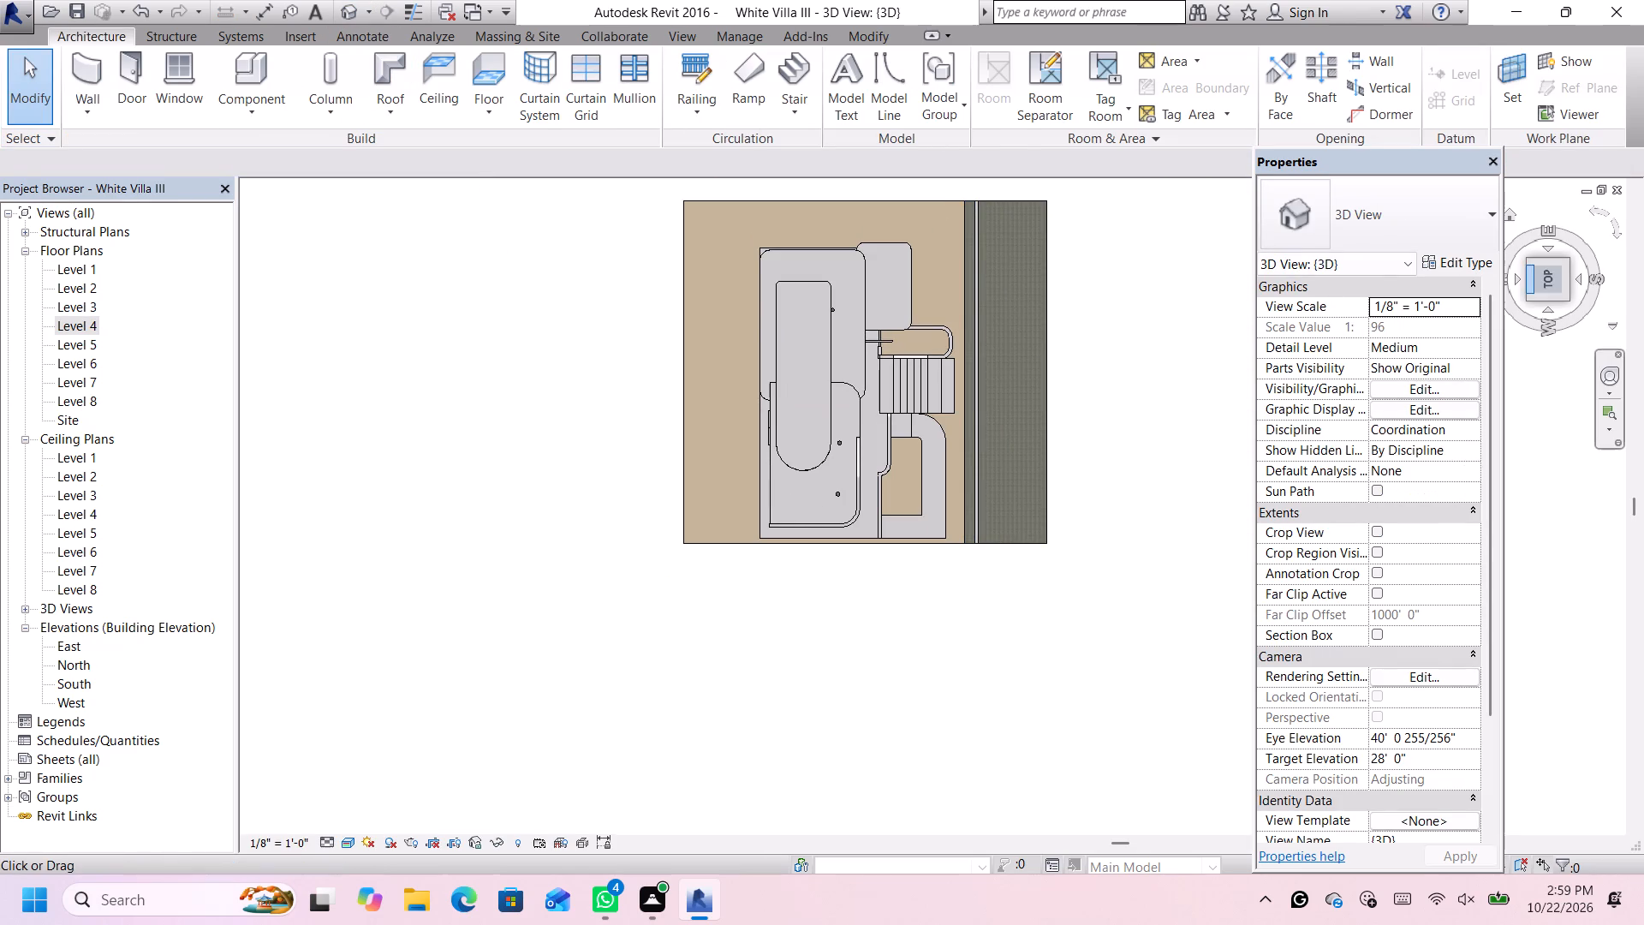
left_click(1528, 262)
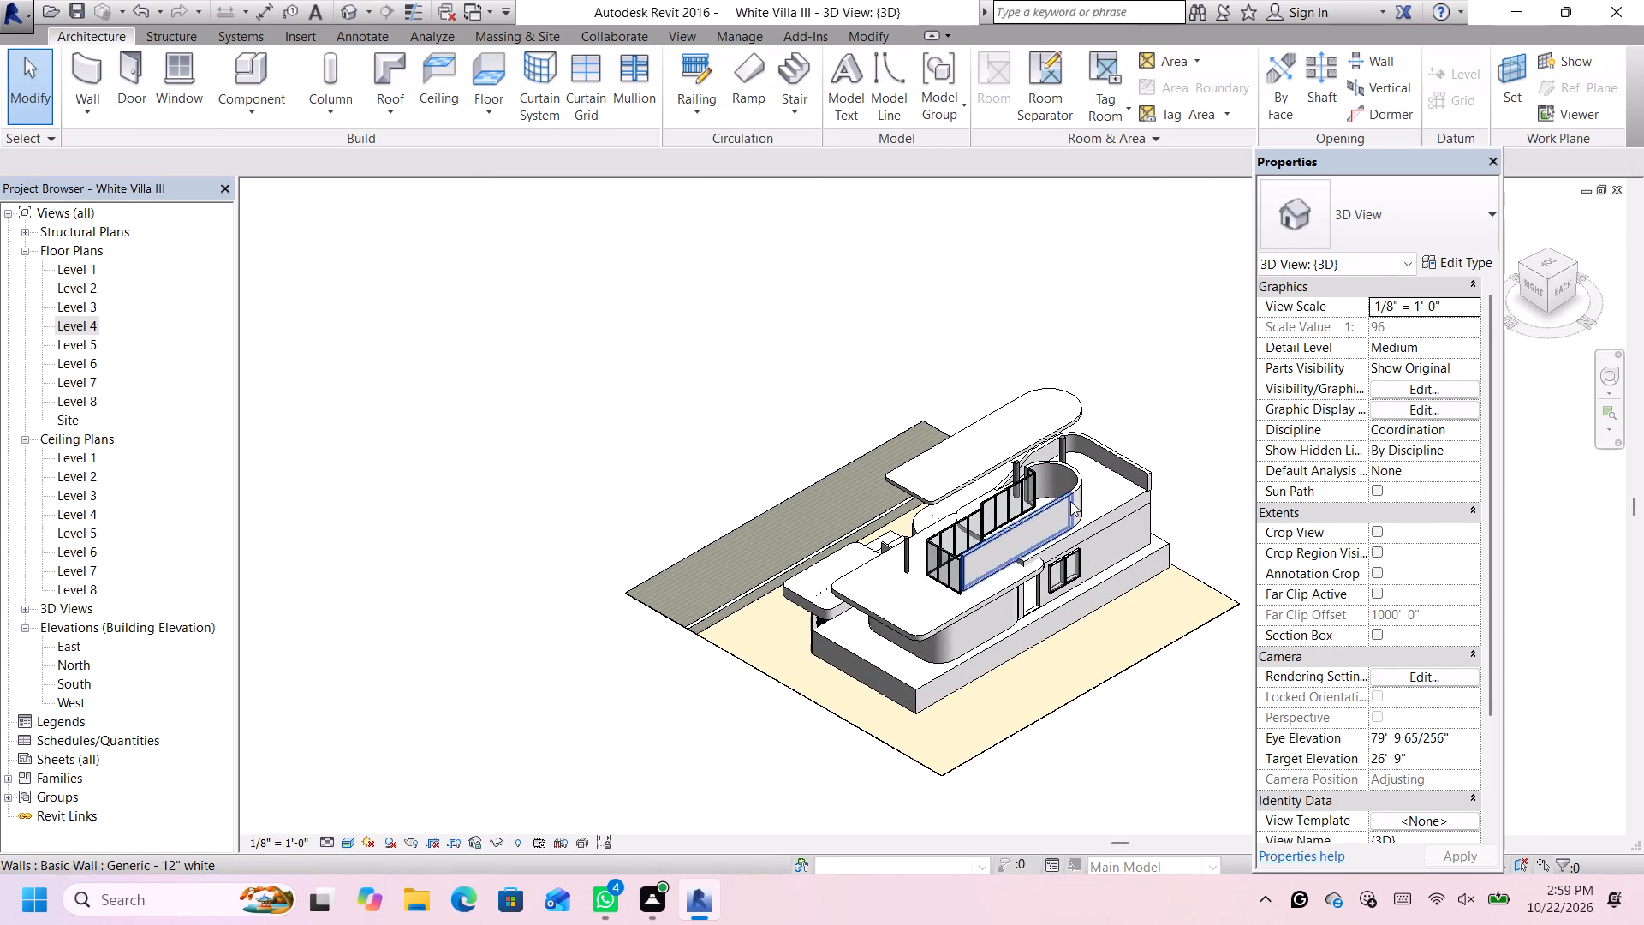
left_click(1522, 264)
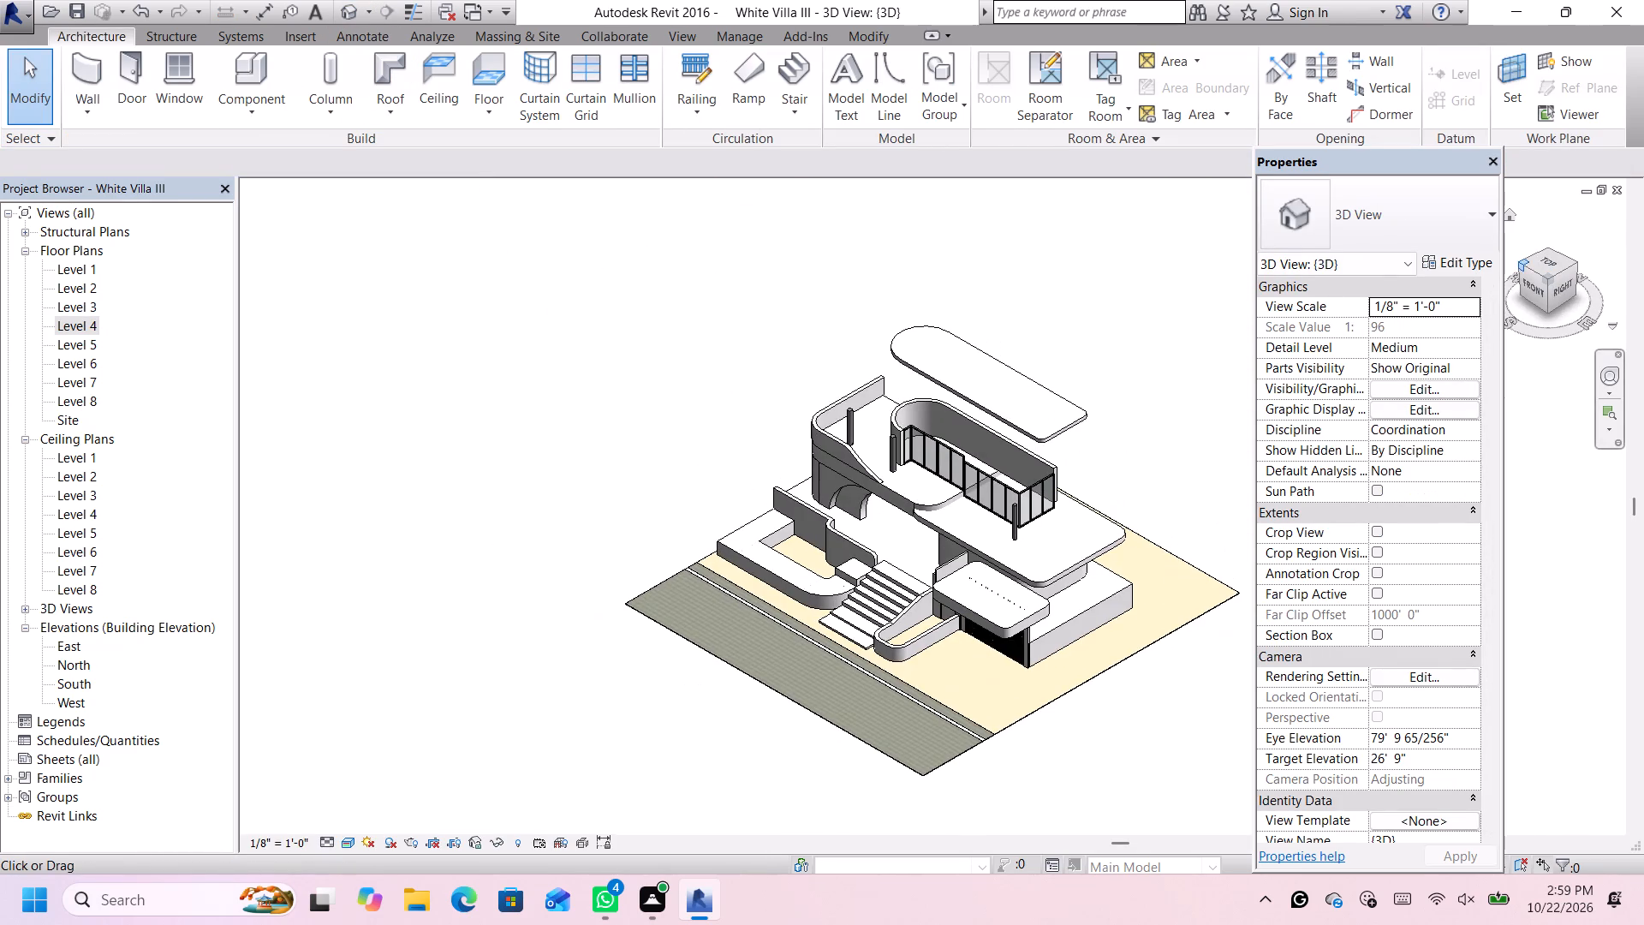
left_click(1521, 261)
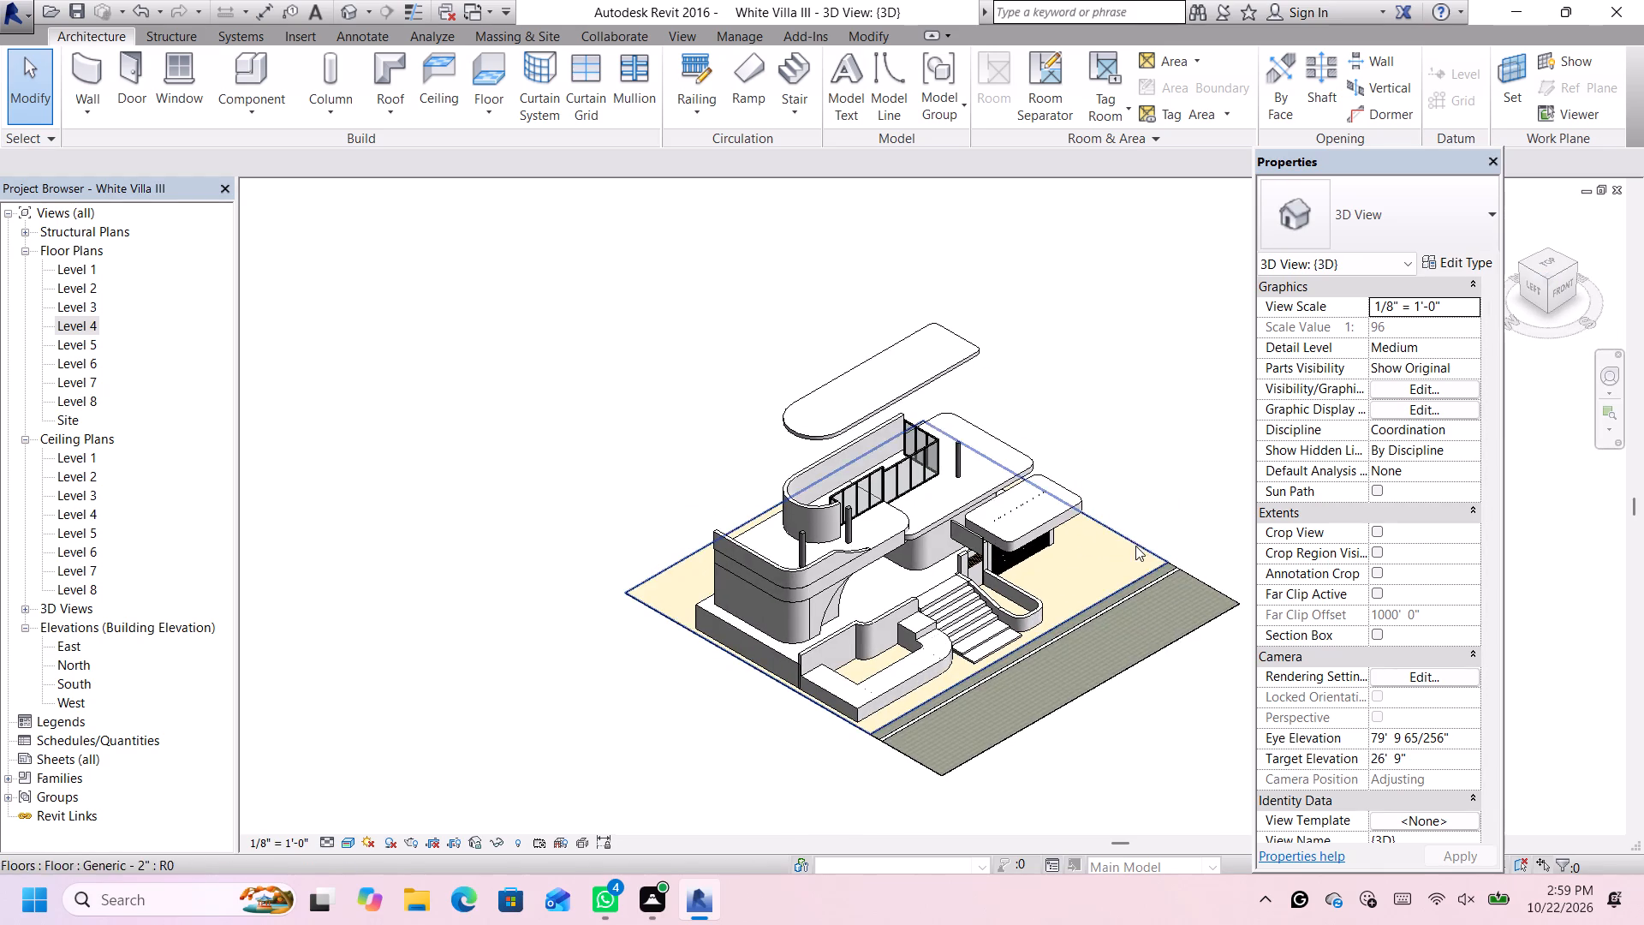
scroll(956, 465, "up", 1)
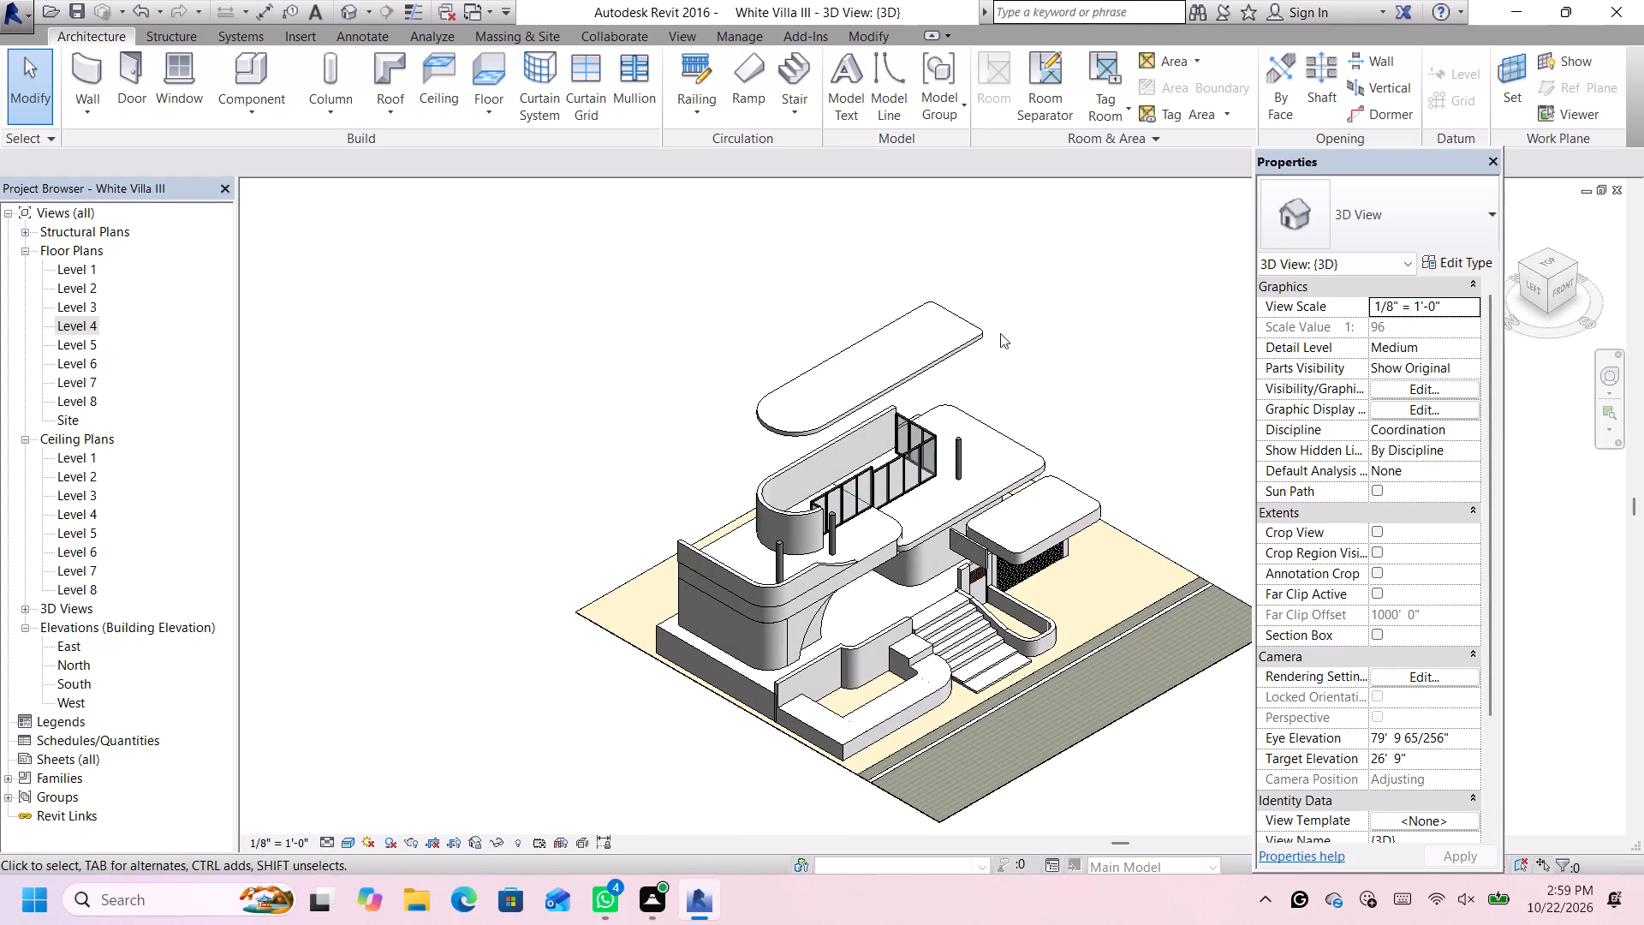
left_click(974, 338)
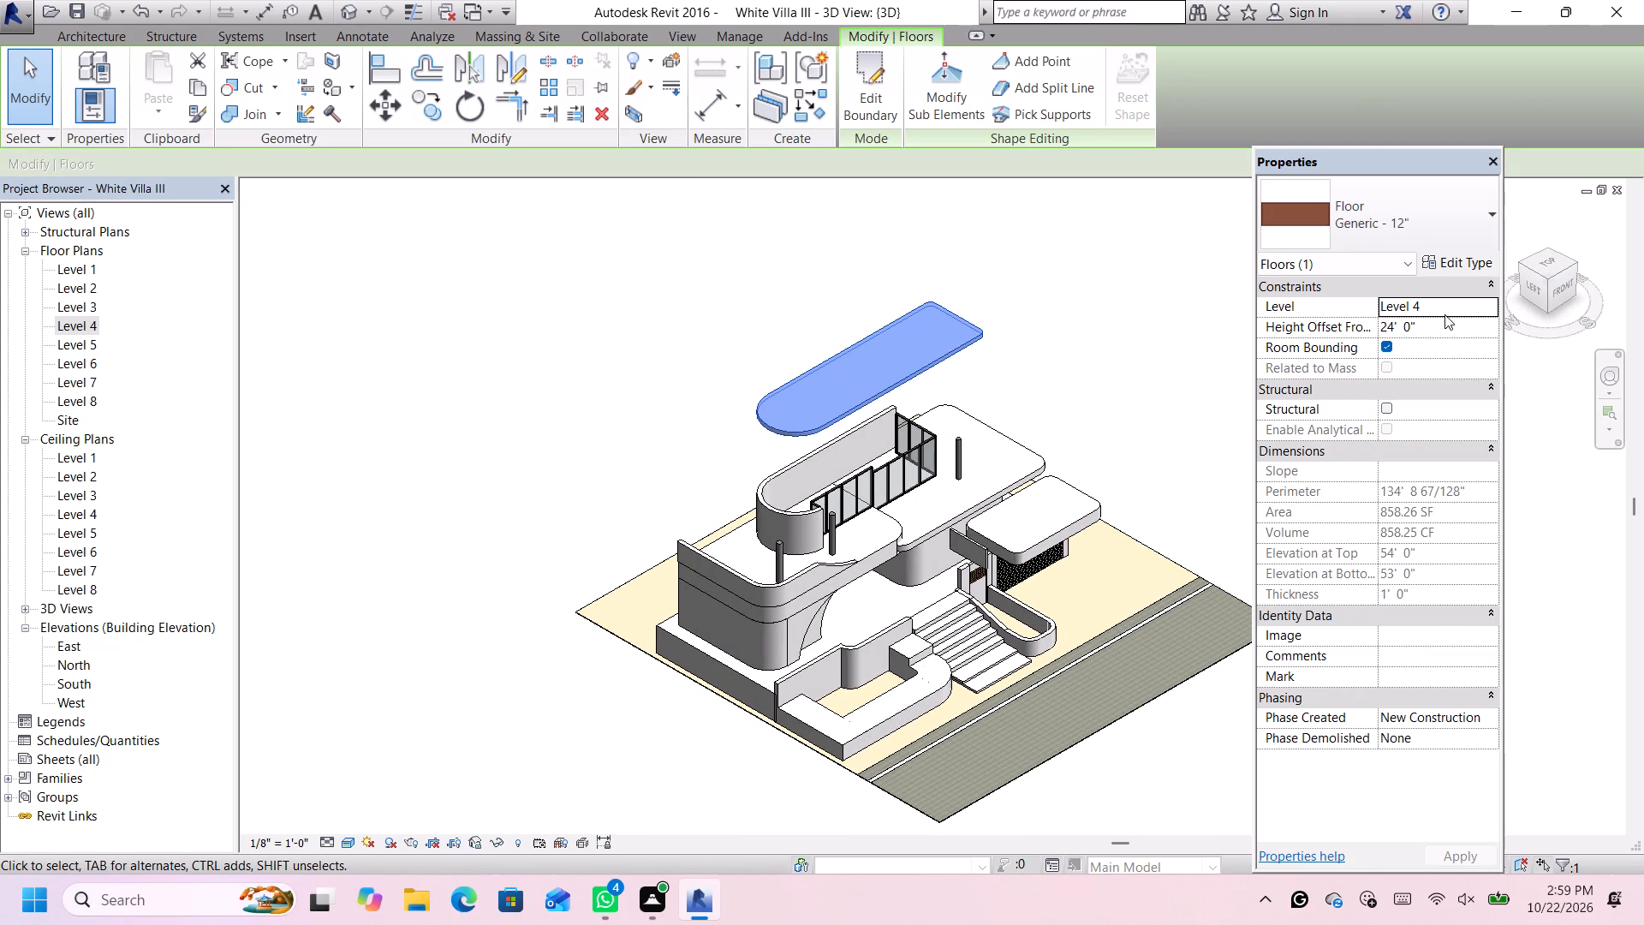
left_click(1444, 320)
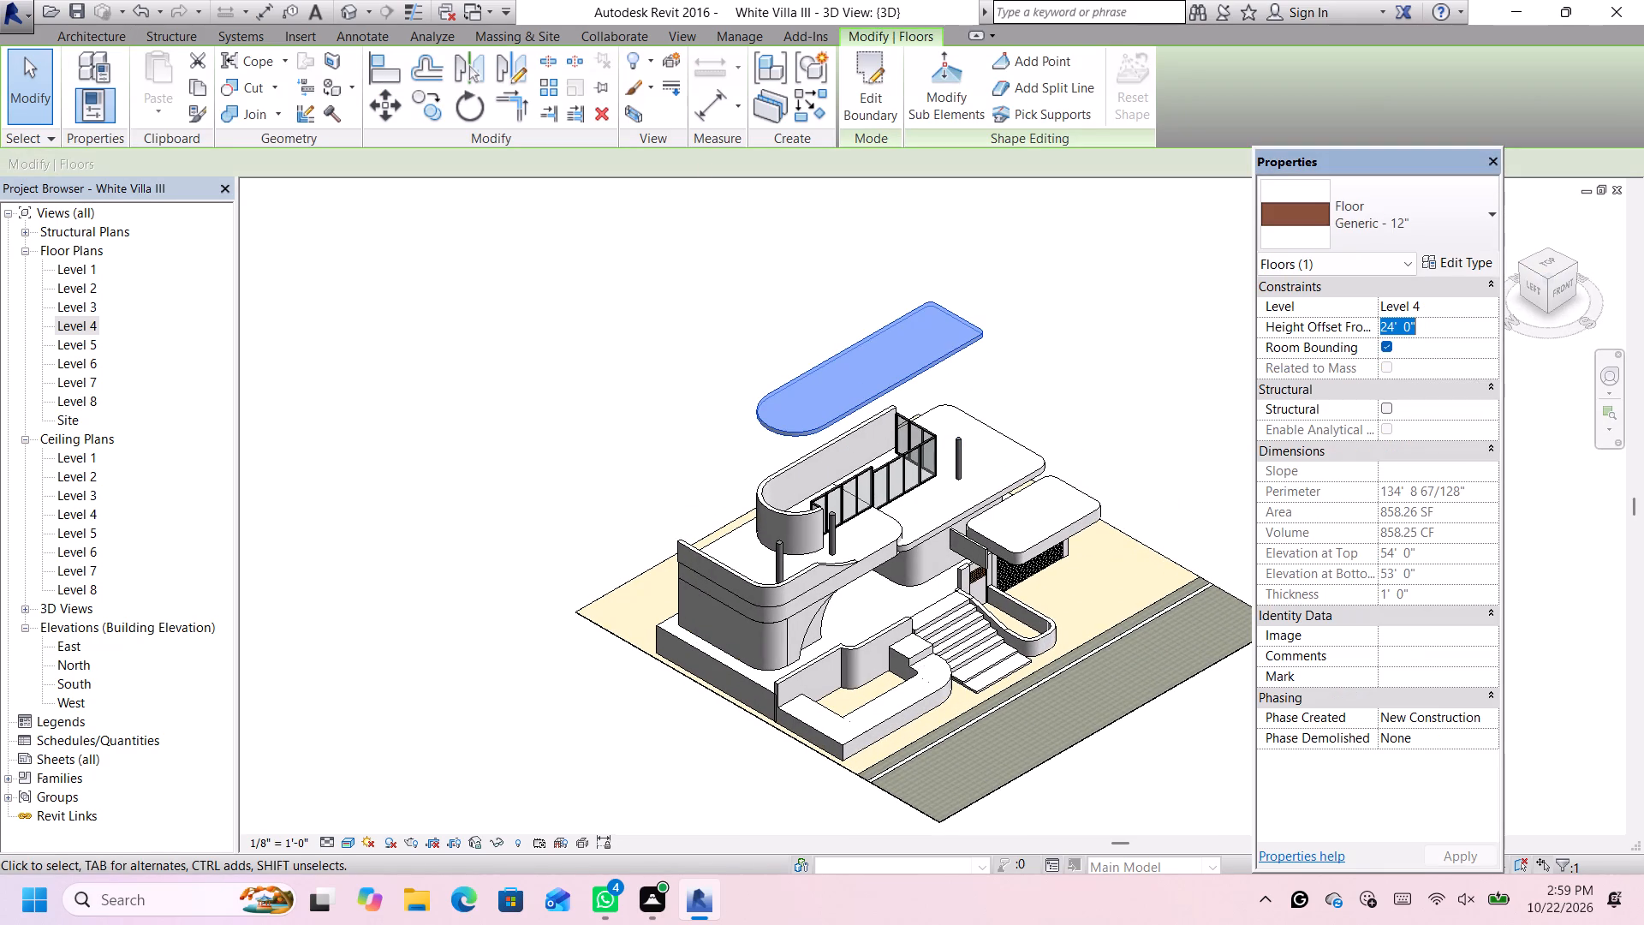
key("BackSpace")
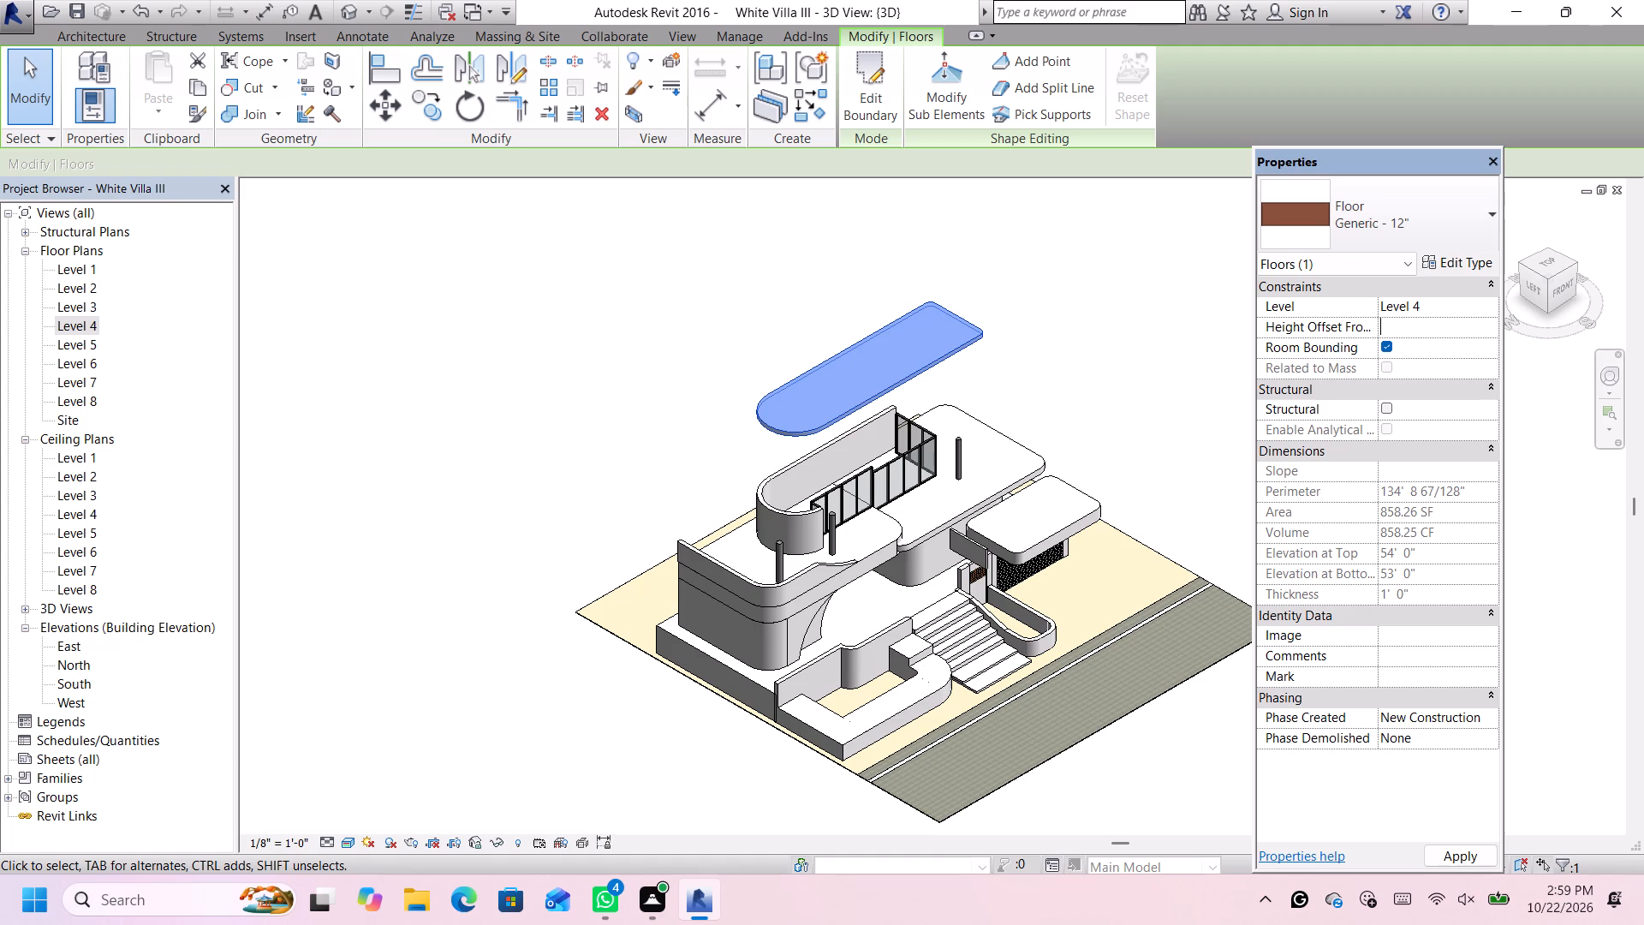
type("4'")
key("Return")
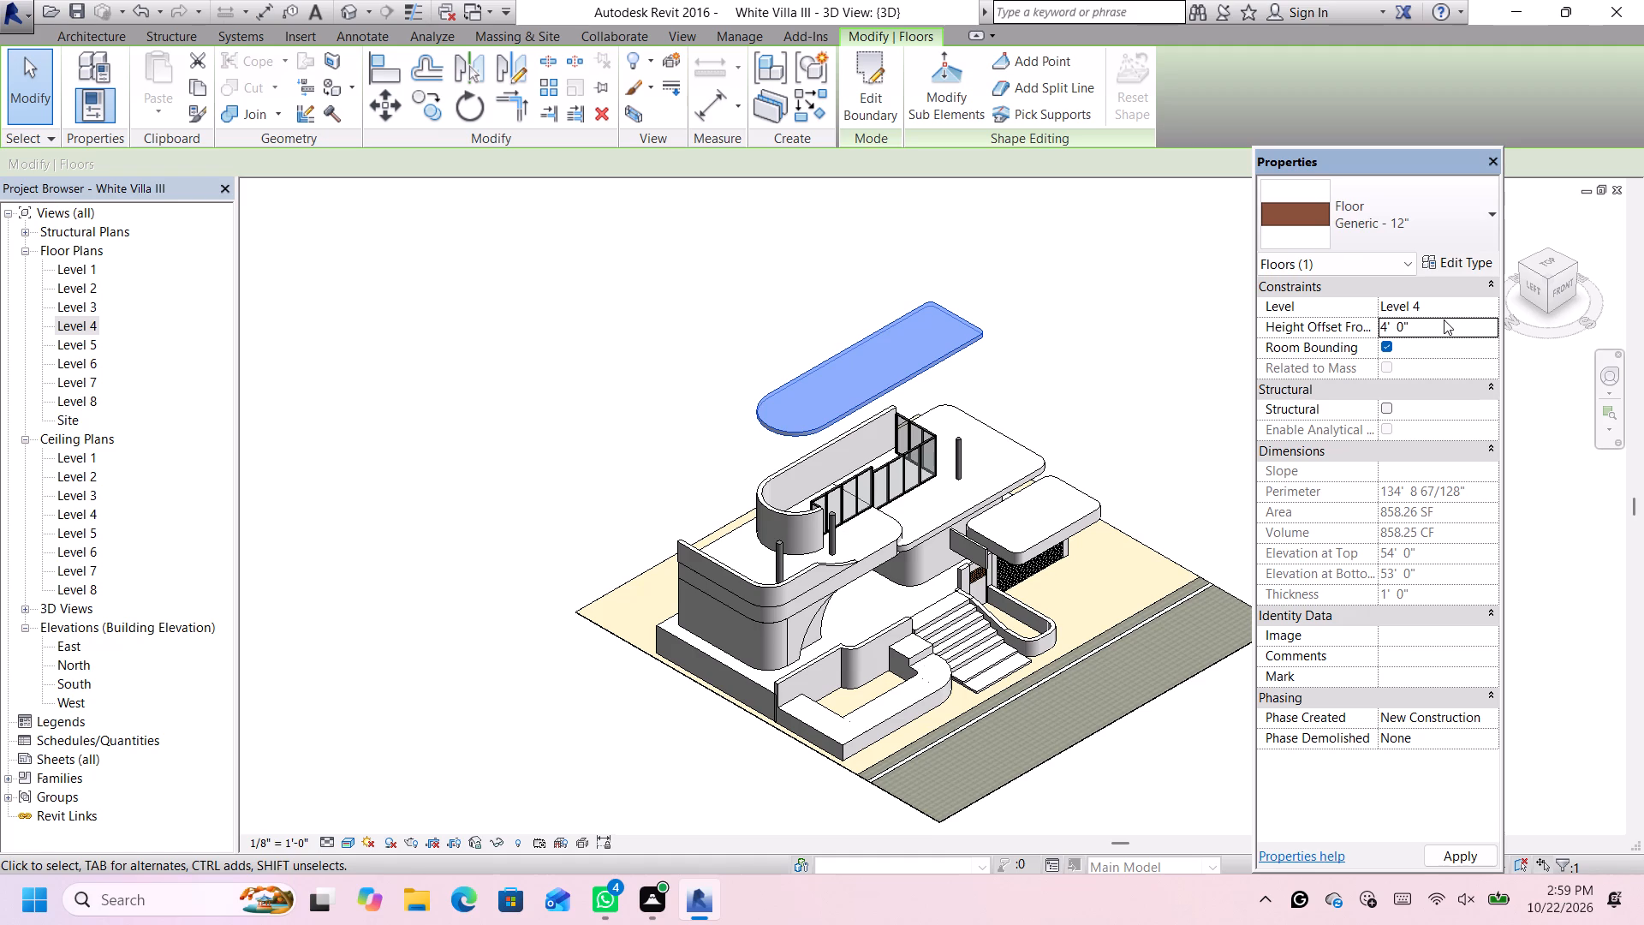
key("Return")
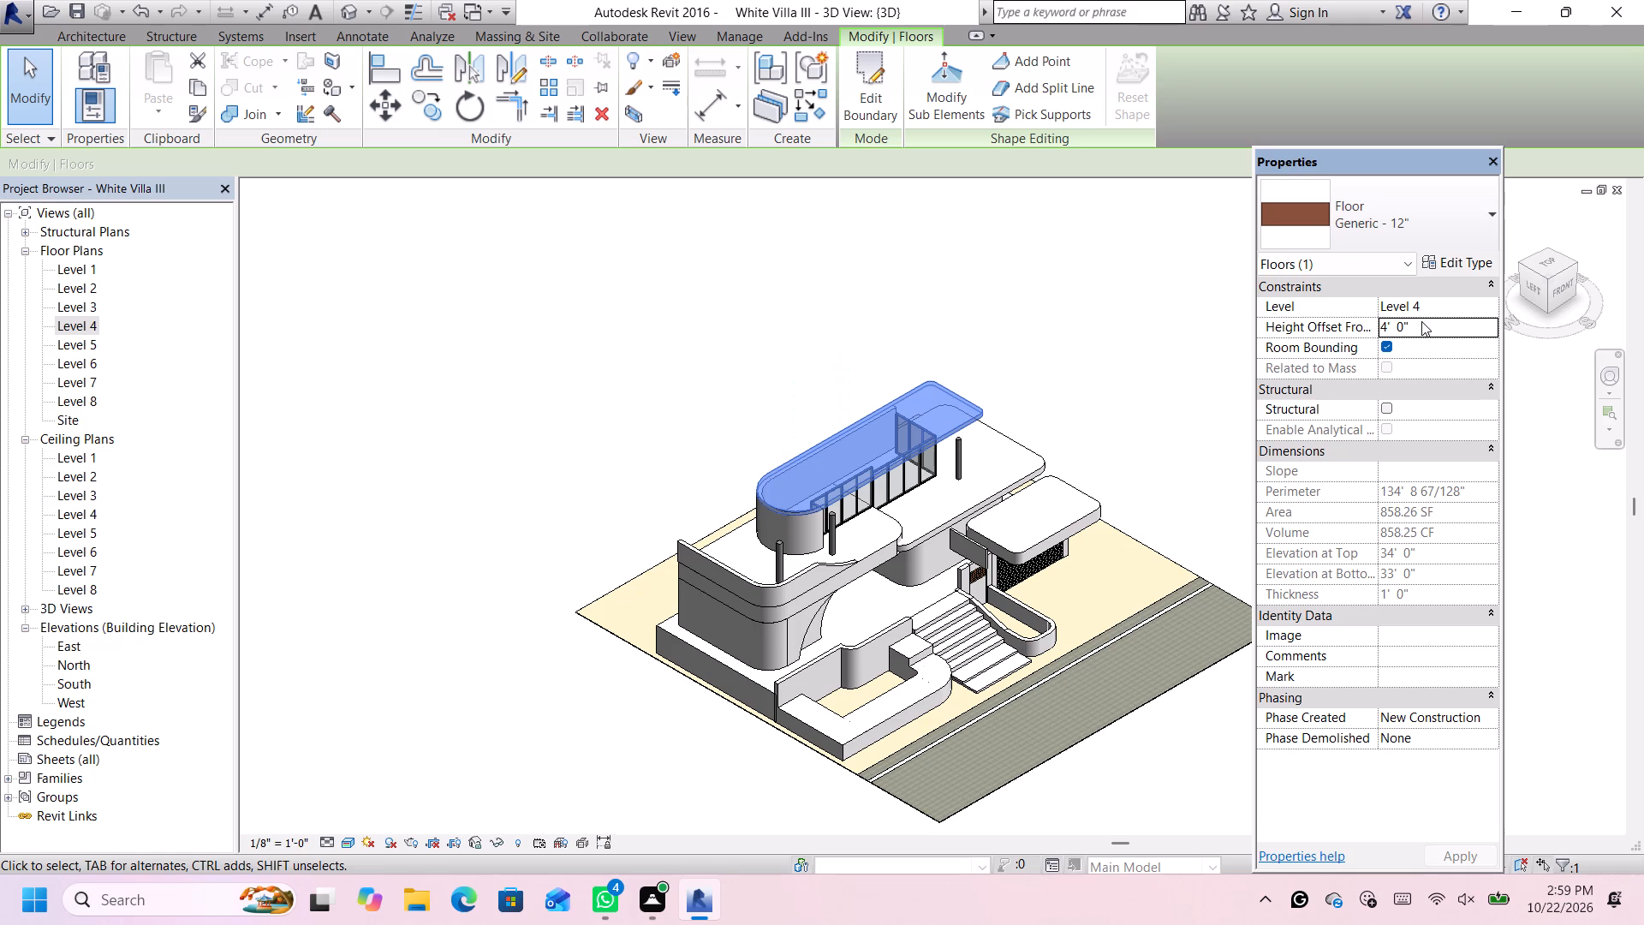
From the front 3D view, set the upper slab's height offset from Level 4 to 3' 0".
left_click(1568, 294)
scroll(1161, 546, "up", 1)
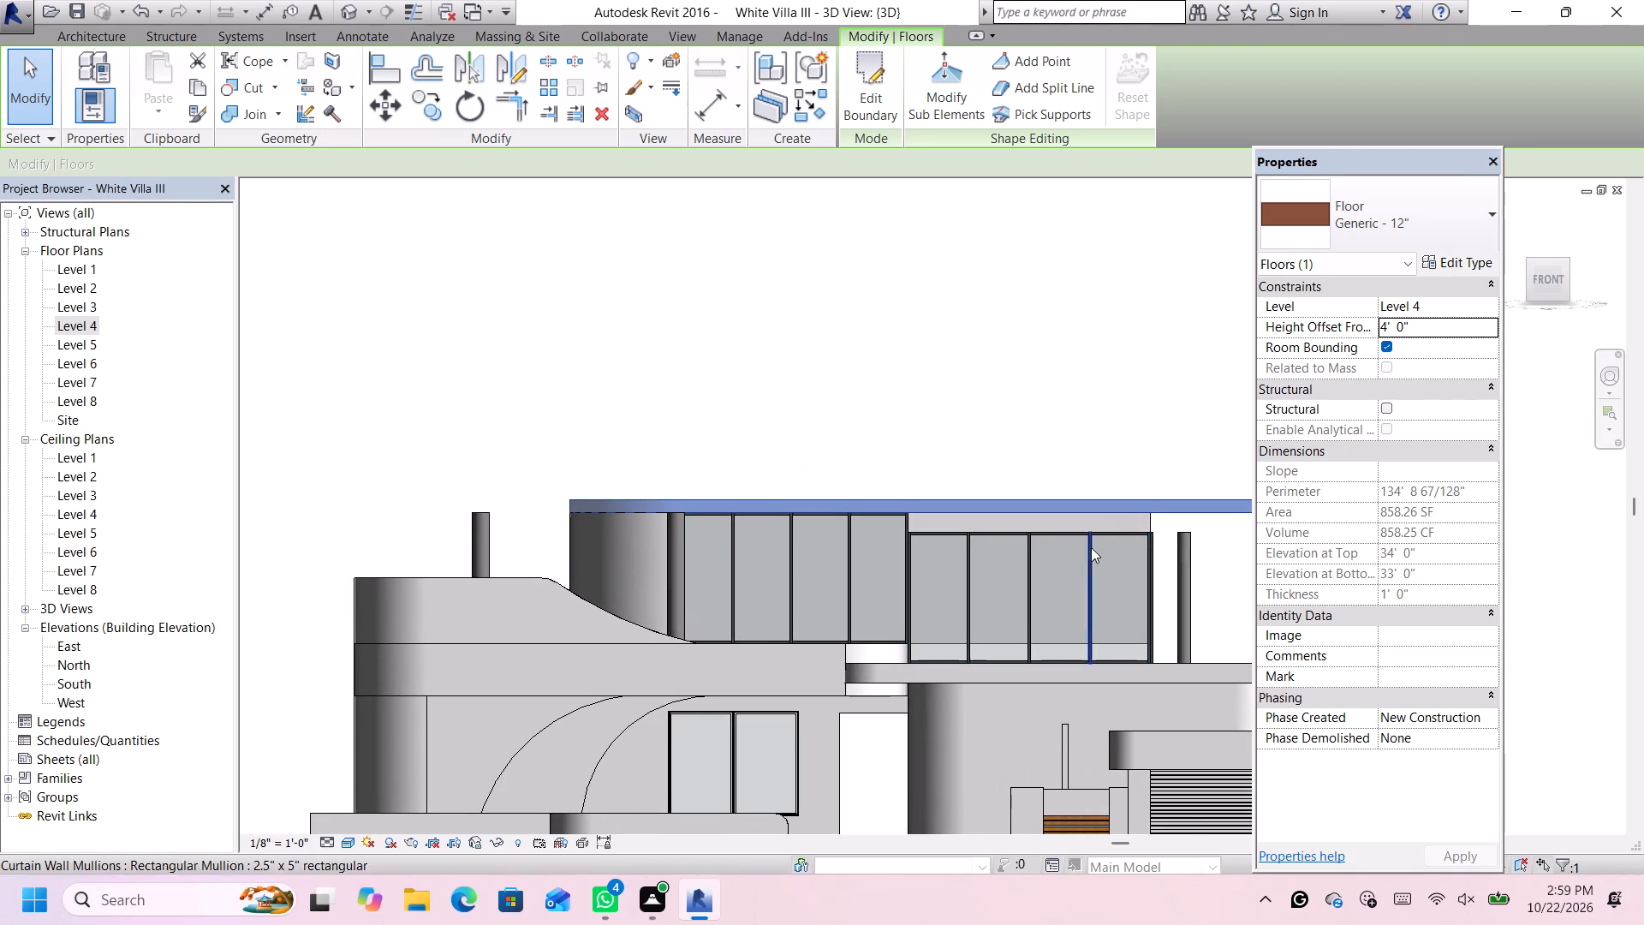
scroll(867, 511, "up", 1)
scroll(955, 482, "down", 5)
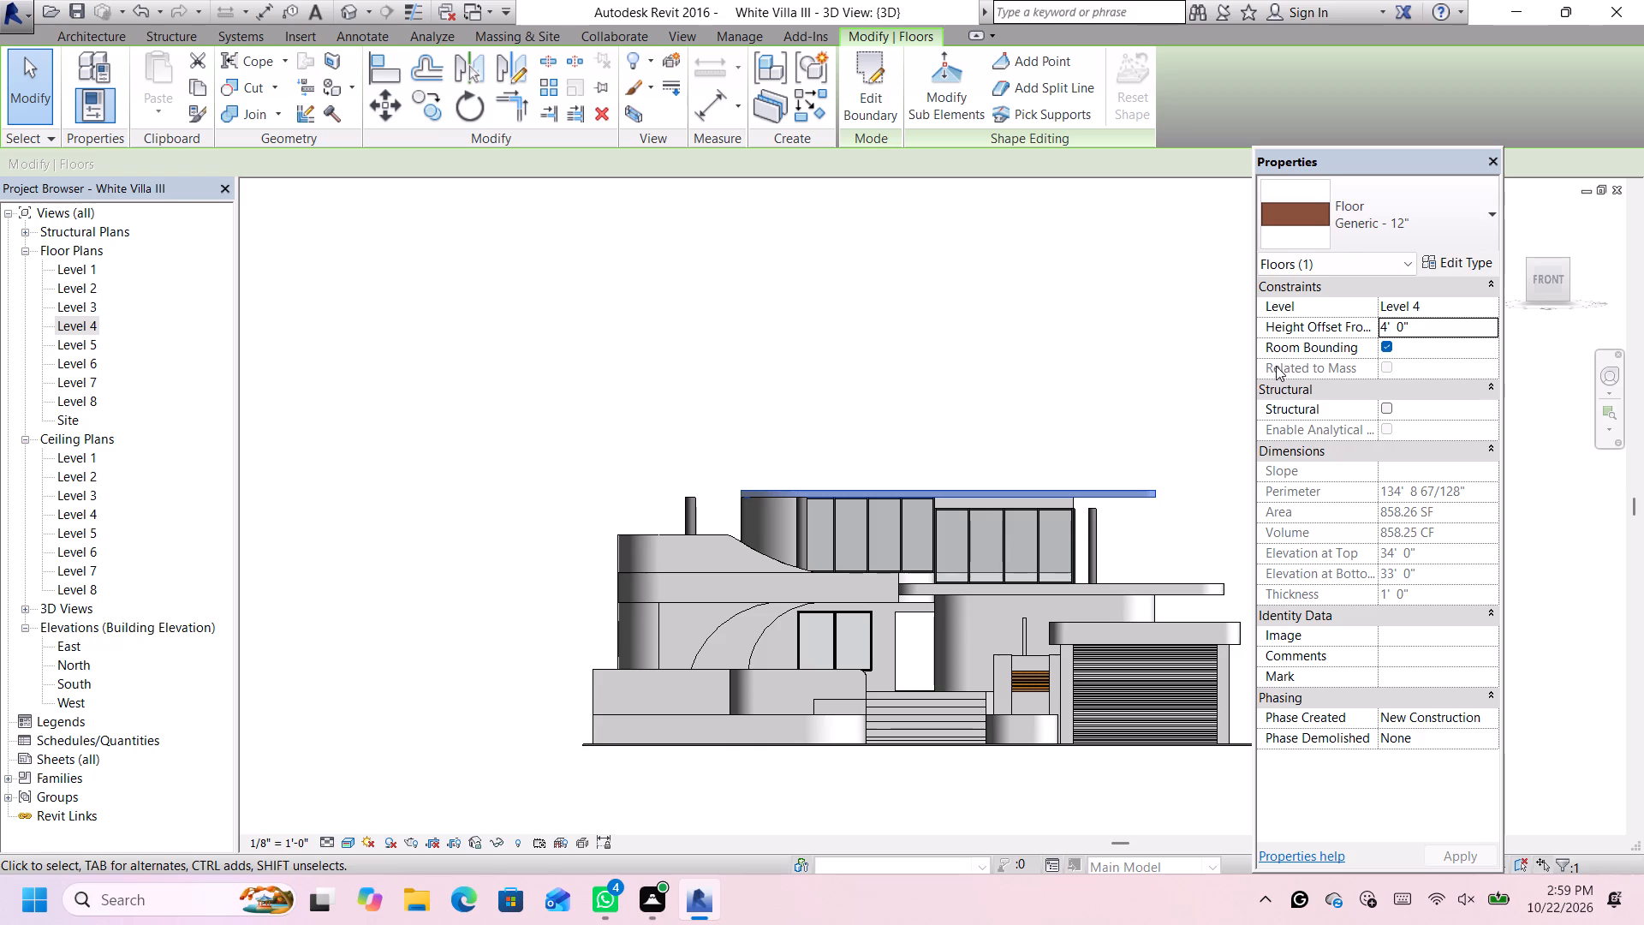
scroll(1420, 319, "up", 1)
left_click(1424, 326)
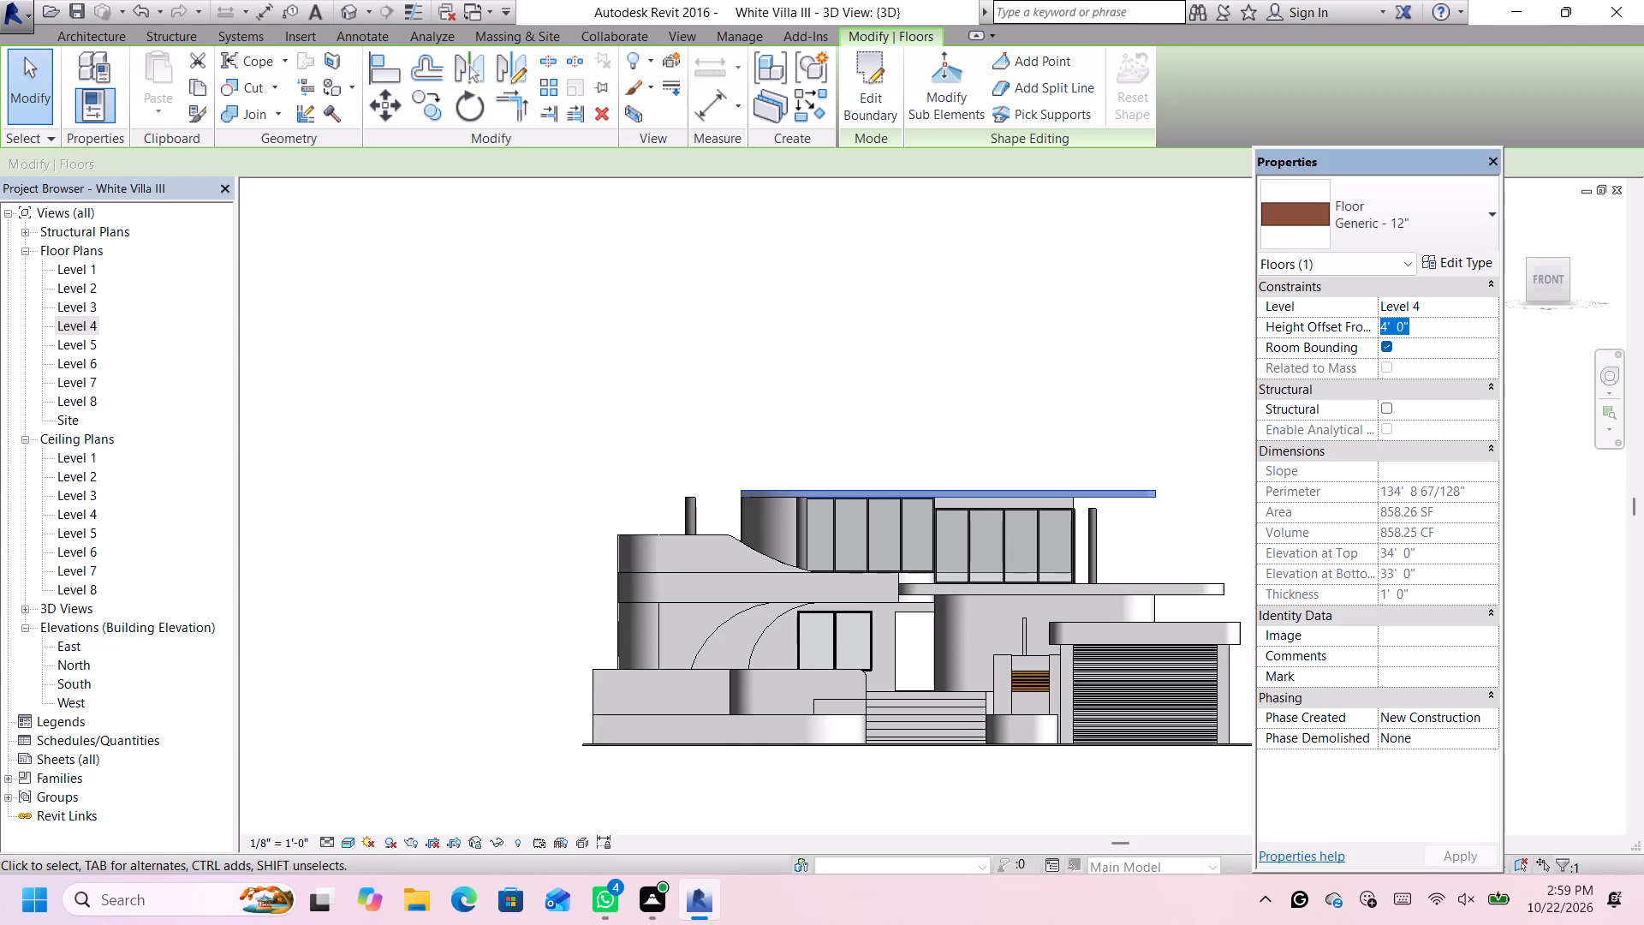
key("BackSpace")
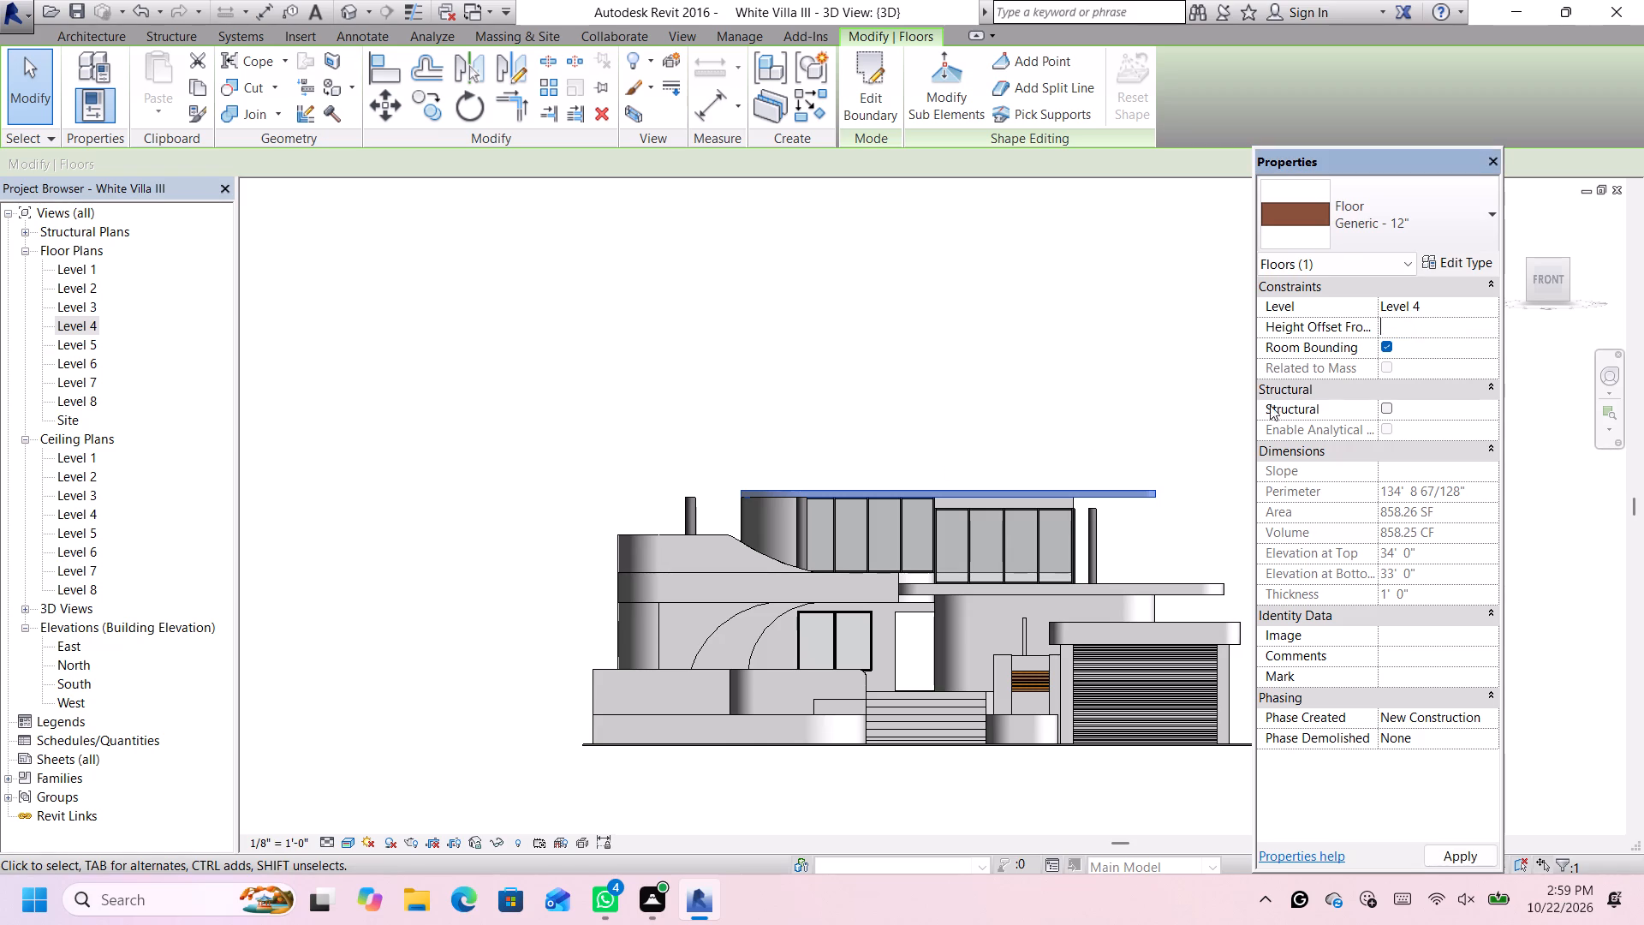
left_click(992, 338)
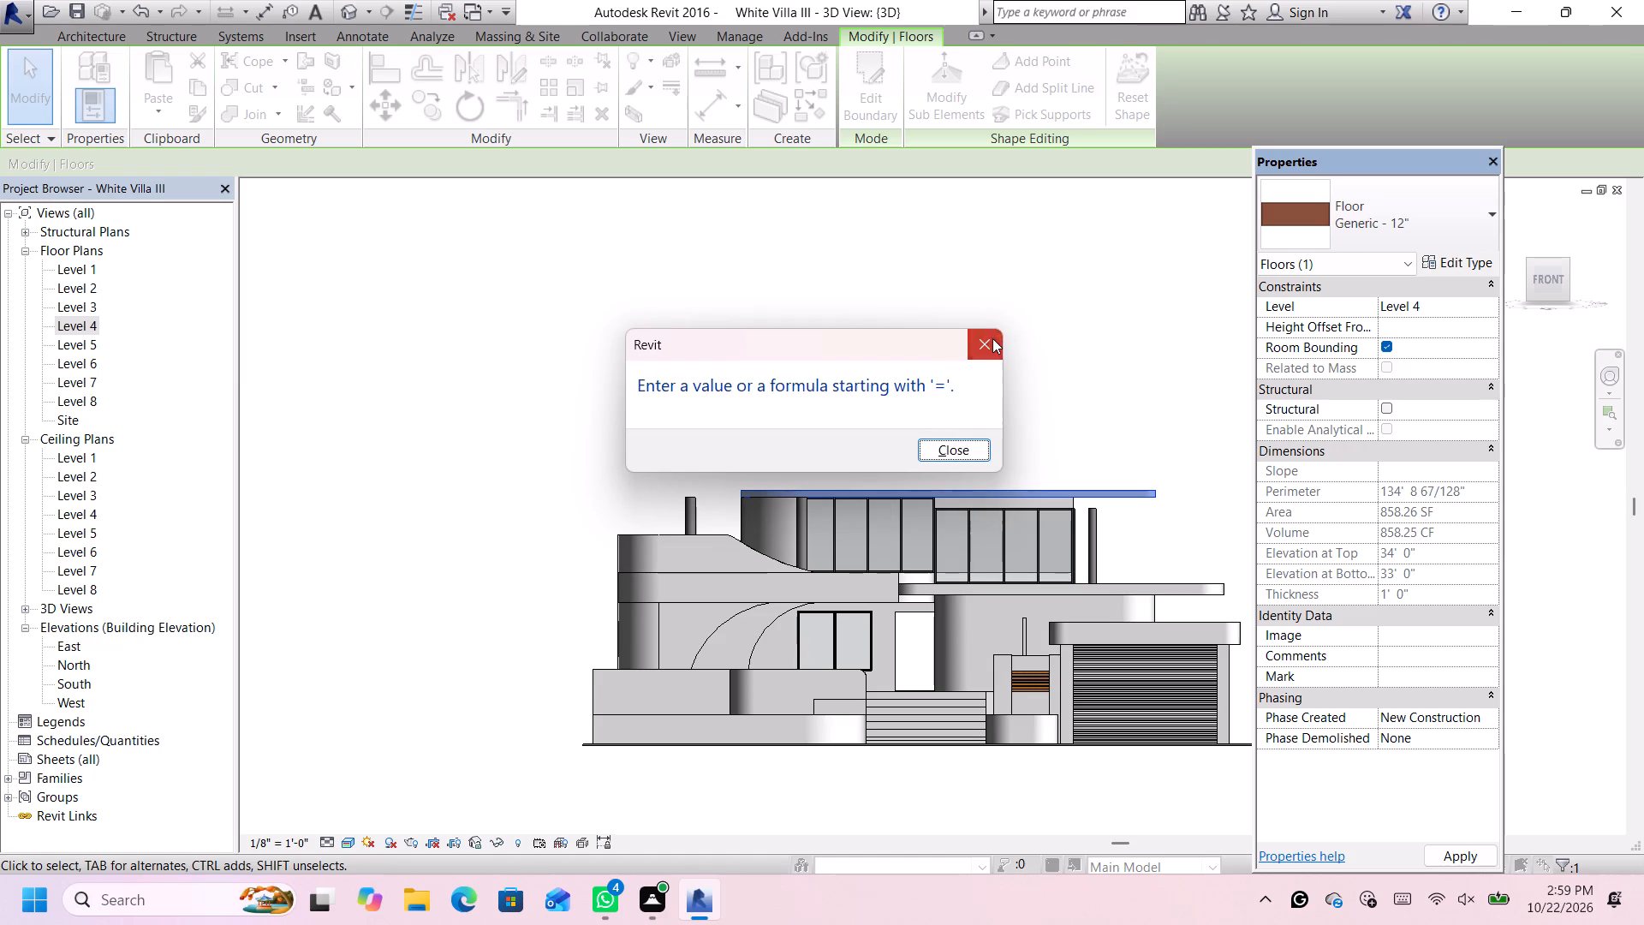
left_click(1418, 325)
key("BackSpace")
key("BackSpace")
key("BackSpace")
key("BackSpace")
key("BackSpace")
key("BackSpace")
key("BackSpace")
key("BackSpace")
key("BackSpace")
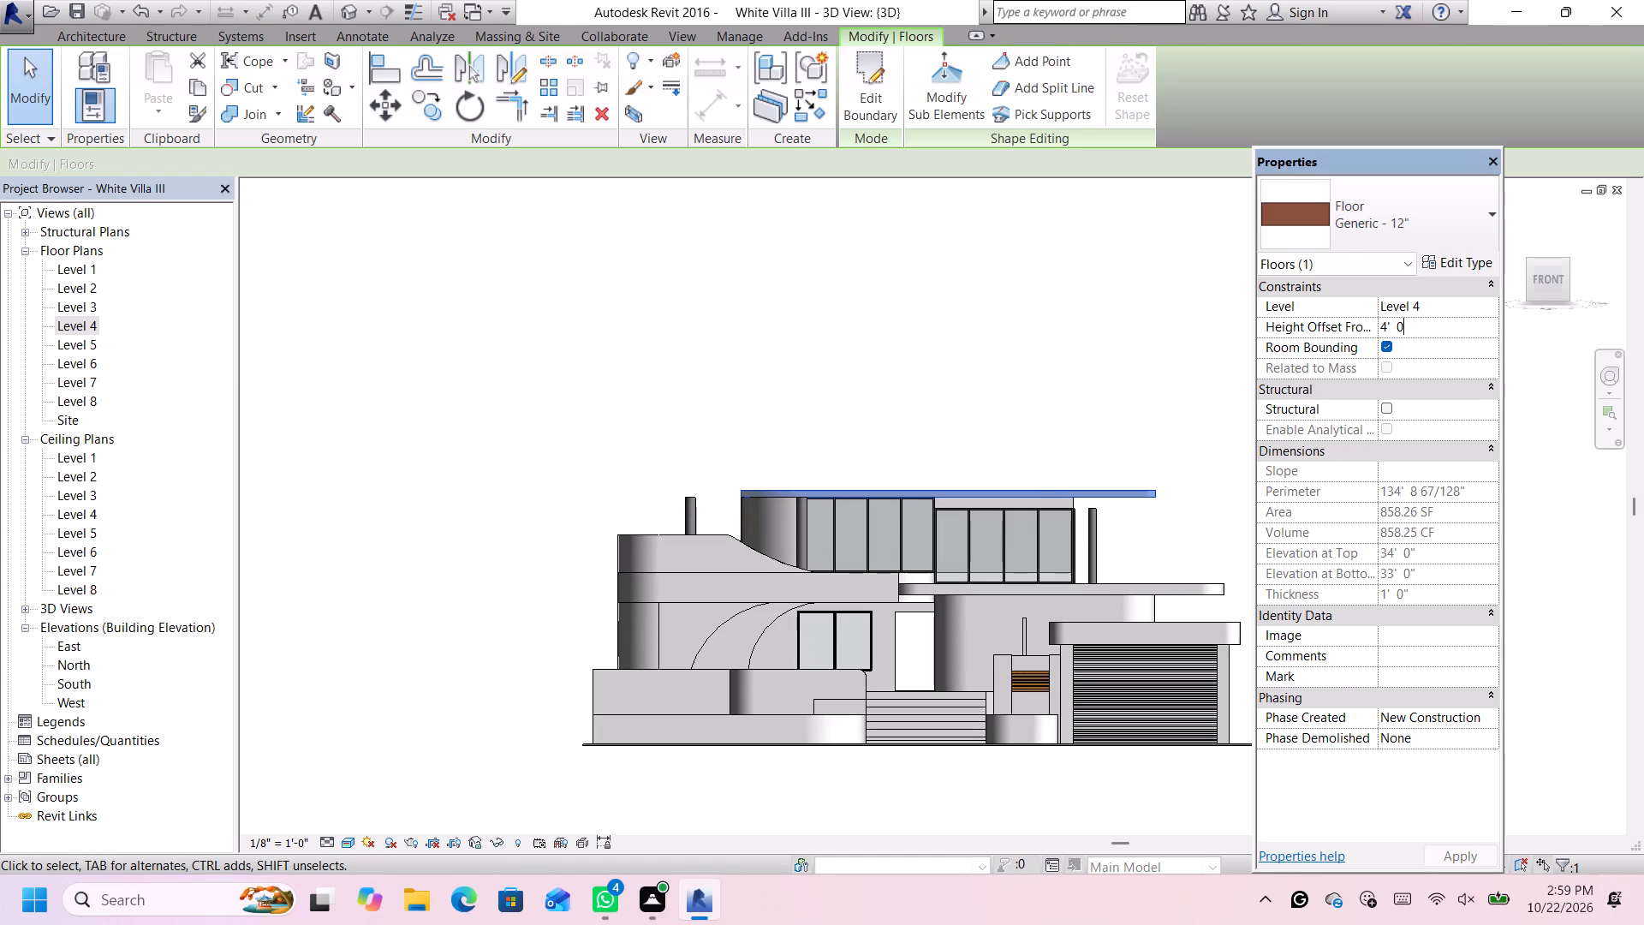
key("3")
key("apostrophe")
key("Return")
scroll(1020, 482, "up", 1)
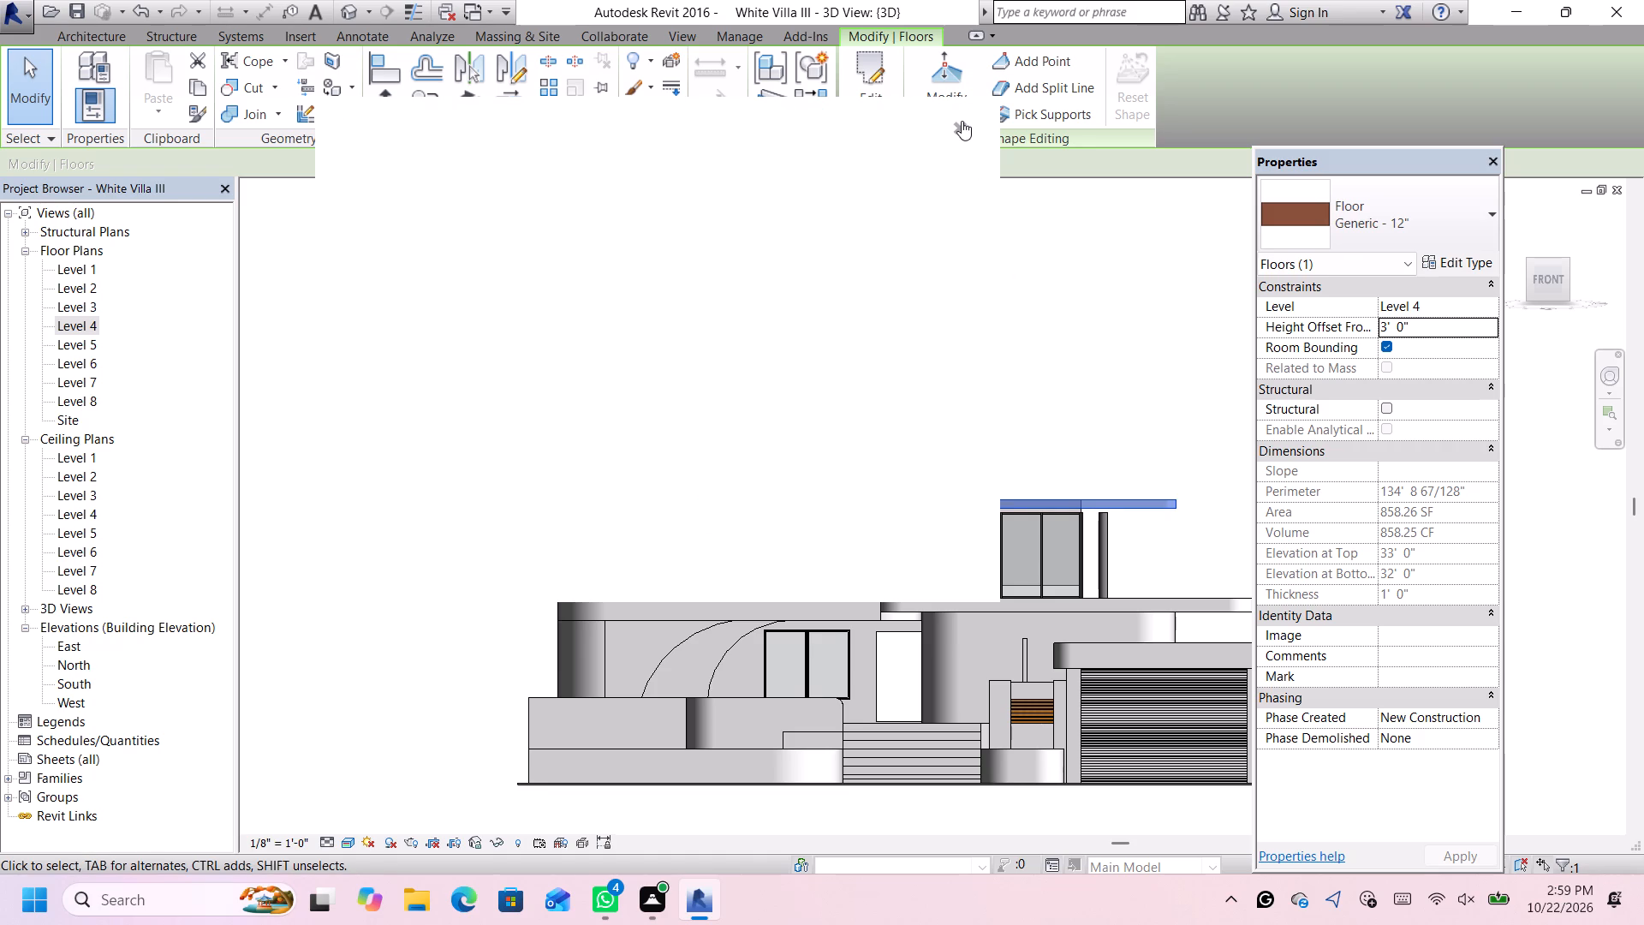
Dismiss the Autodesk notification card and set the upper slab's height offset from Level 4 to 2' 6".
left_click(961, 128)
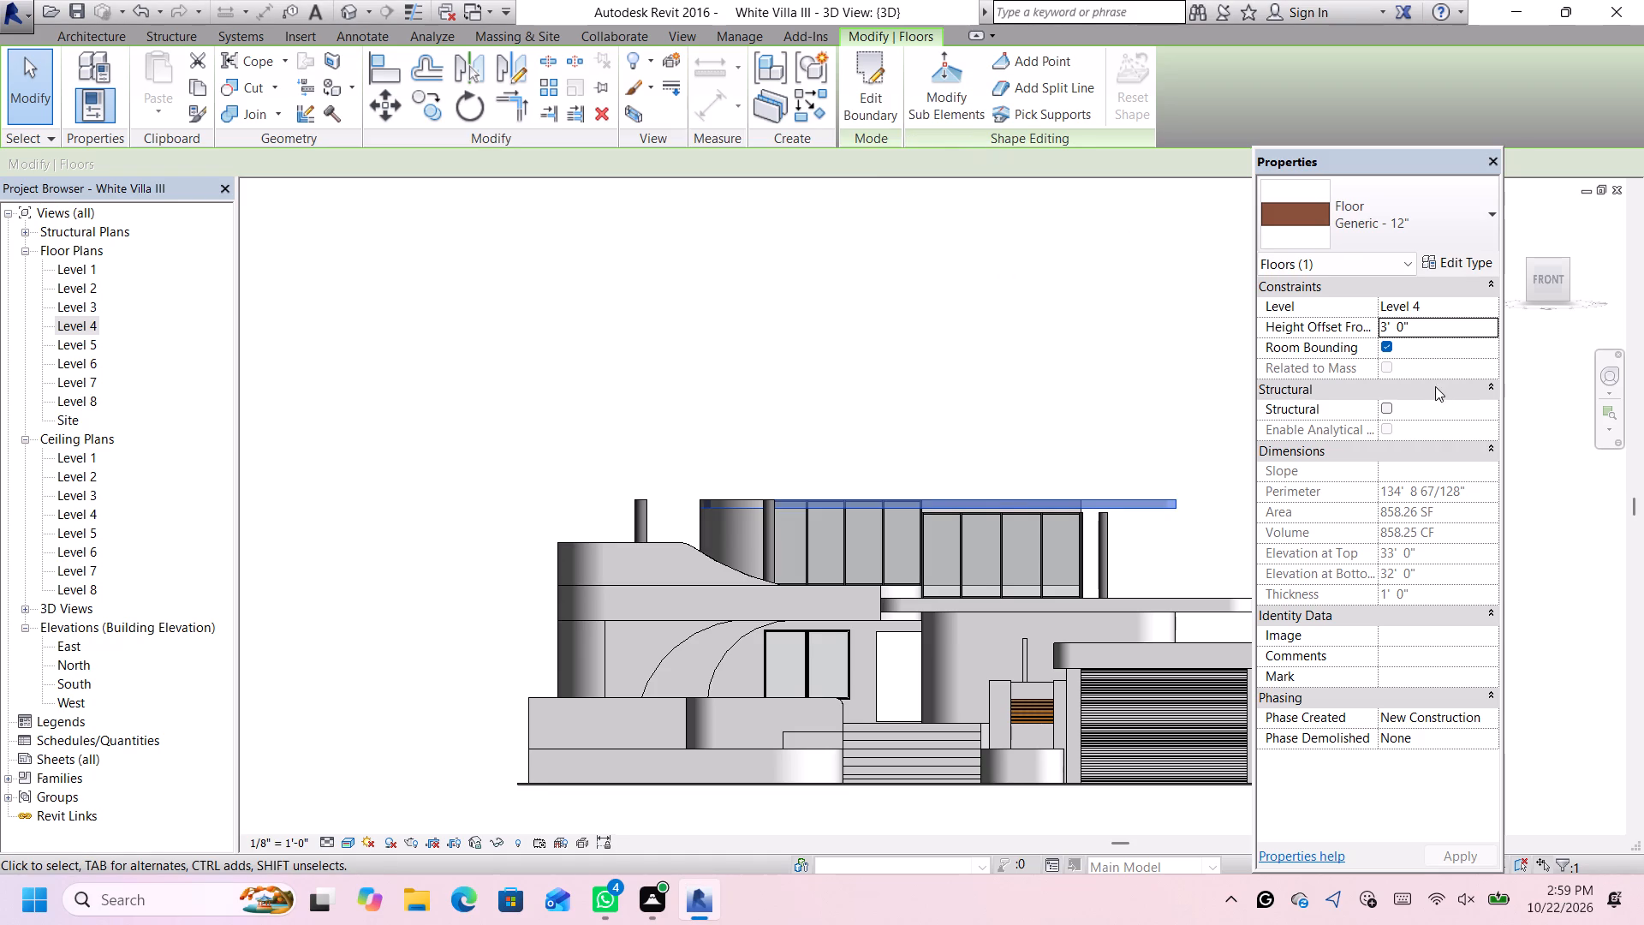
left_click(1427, 325)
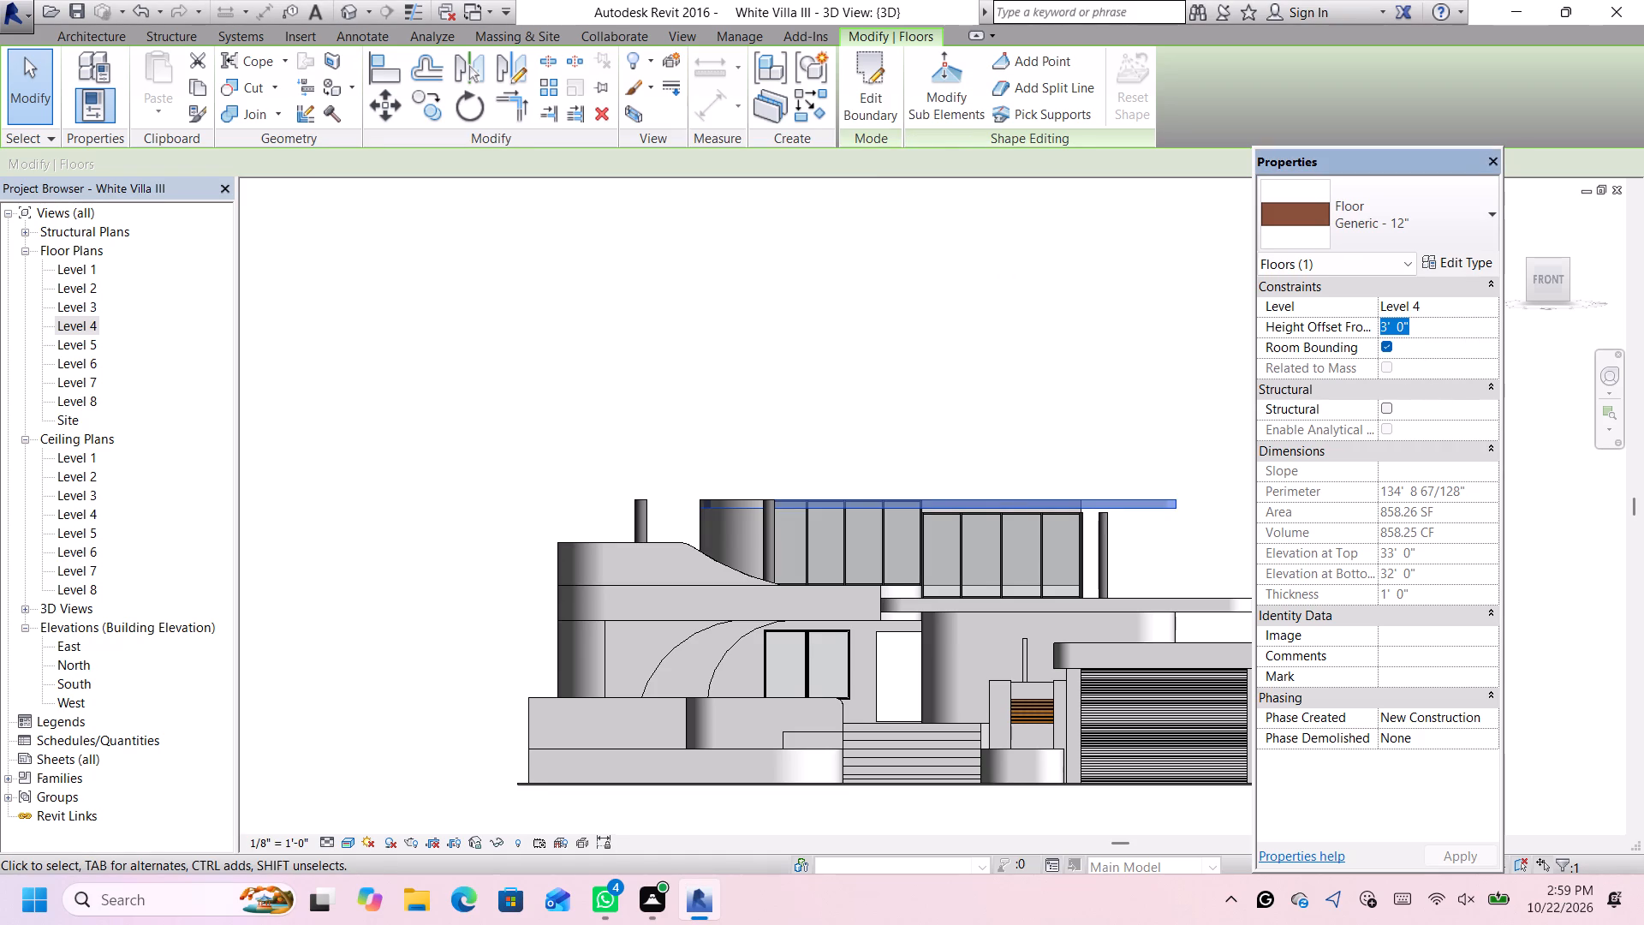
key("BackSpace")
type("2.")
type("5'")
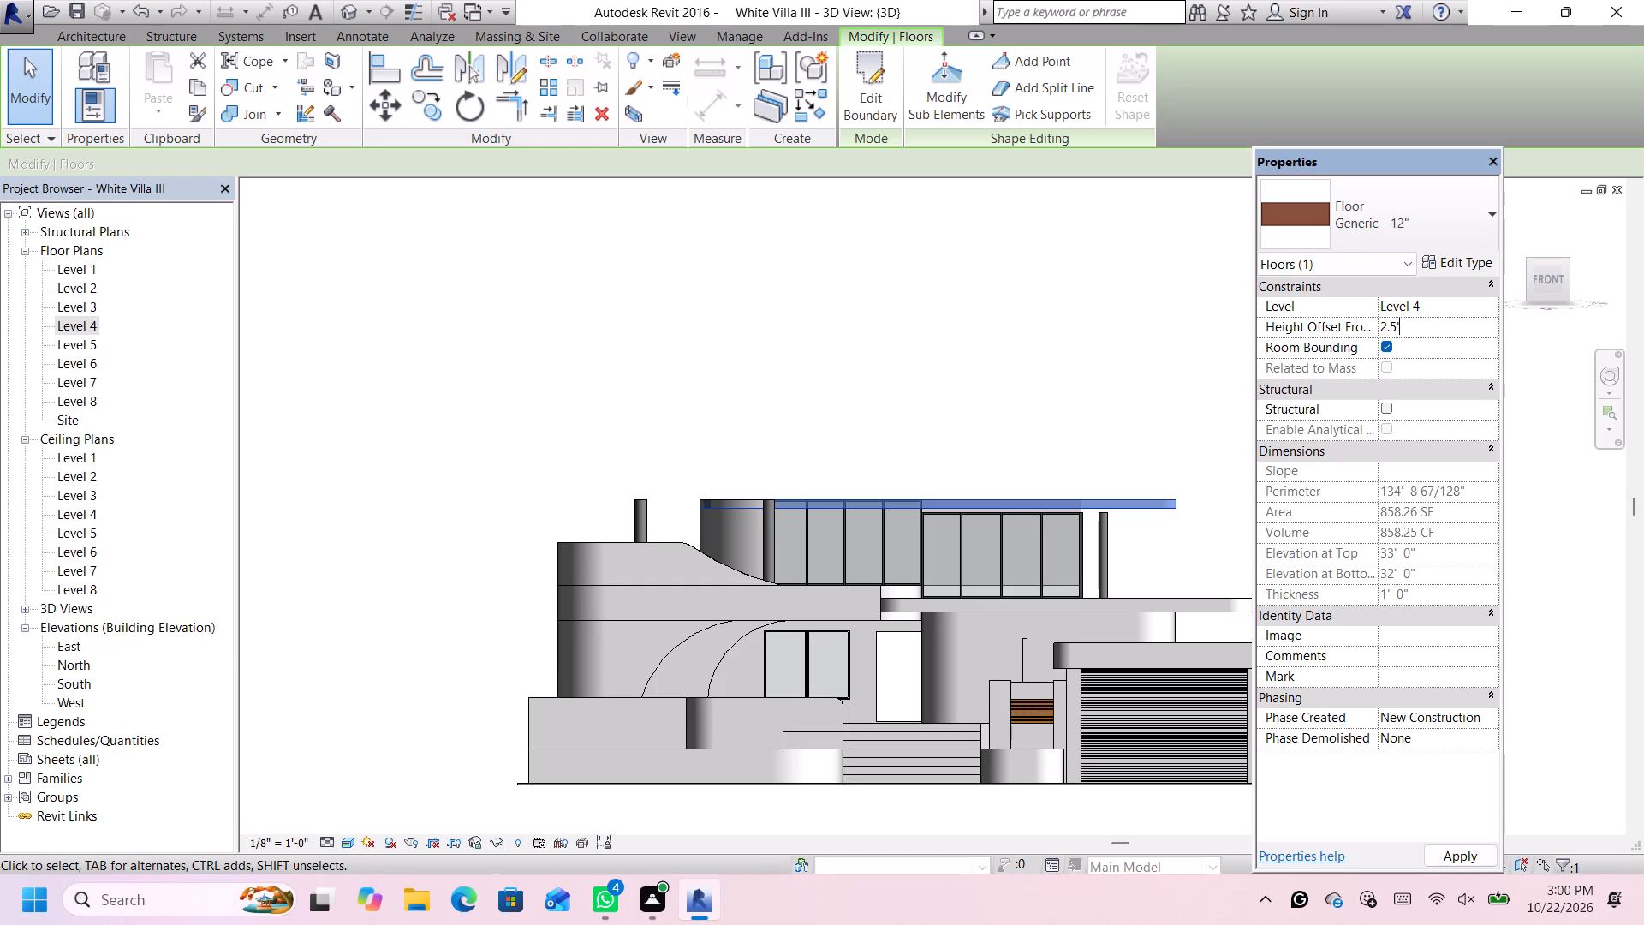
key("Return")
Examine in the front view how the upper slab lines up with the tops of the curved wall, north wall and curtain walls.
scroll(1105, 450, "up", 3)
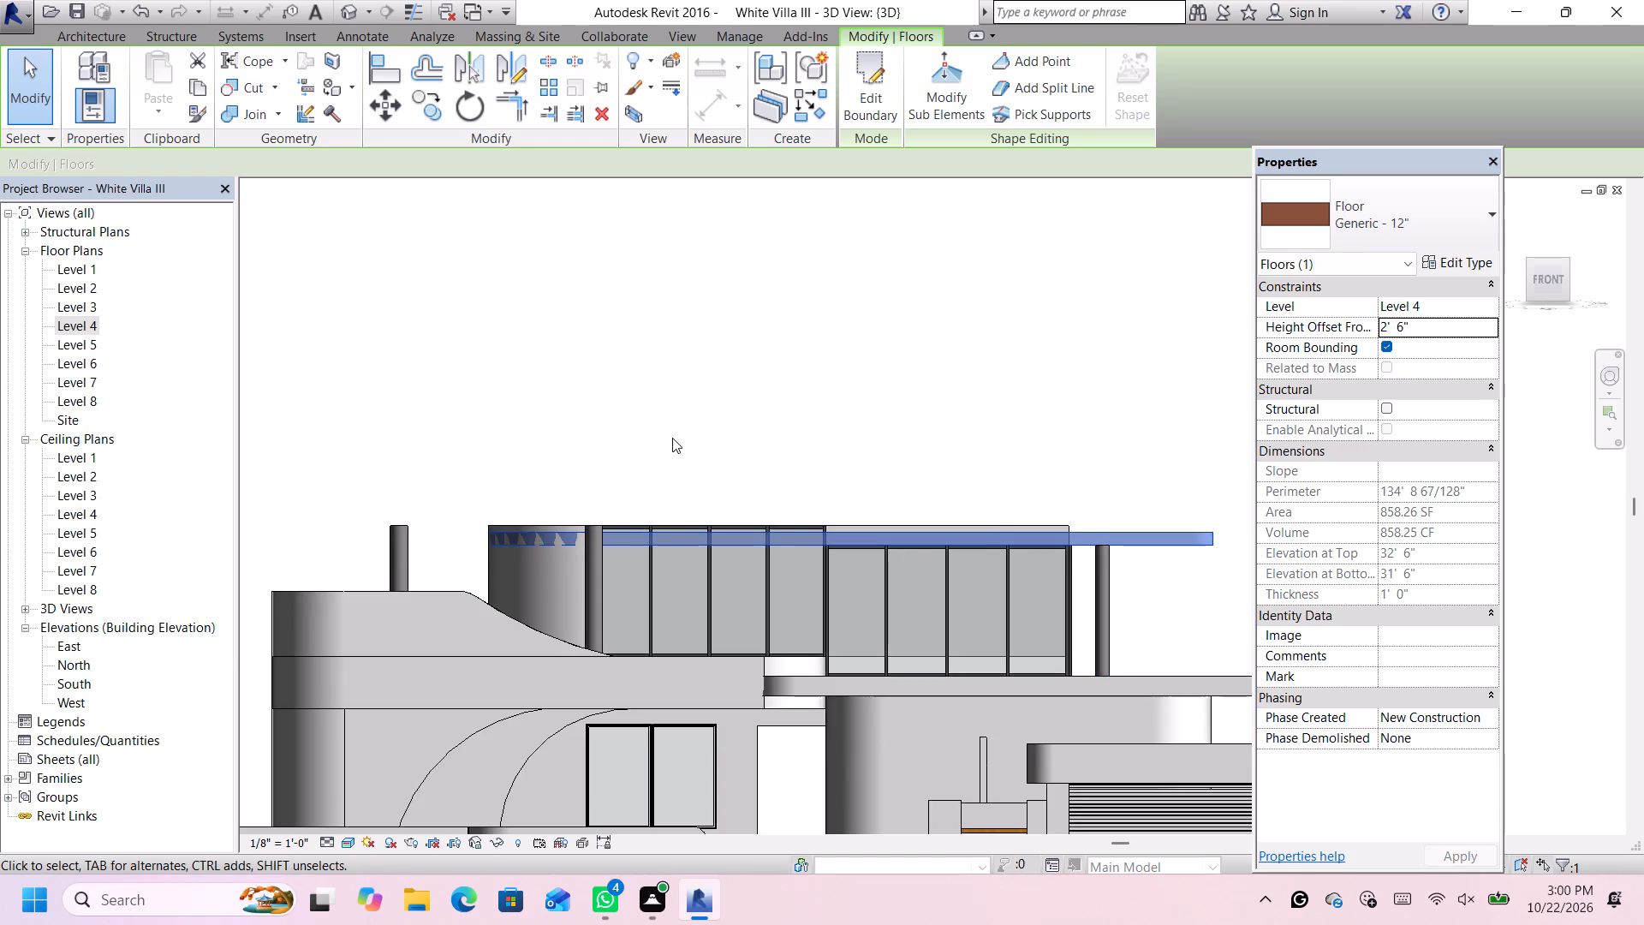
scroll(591, 463, "up", 2)
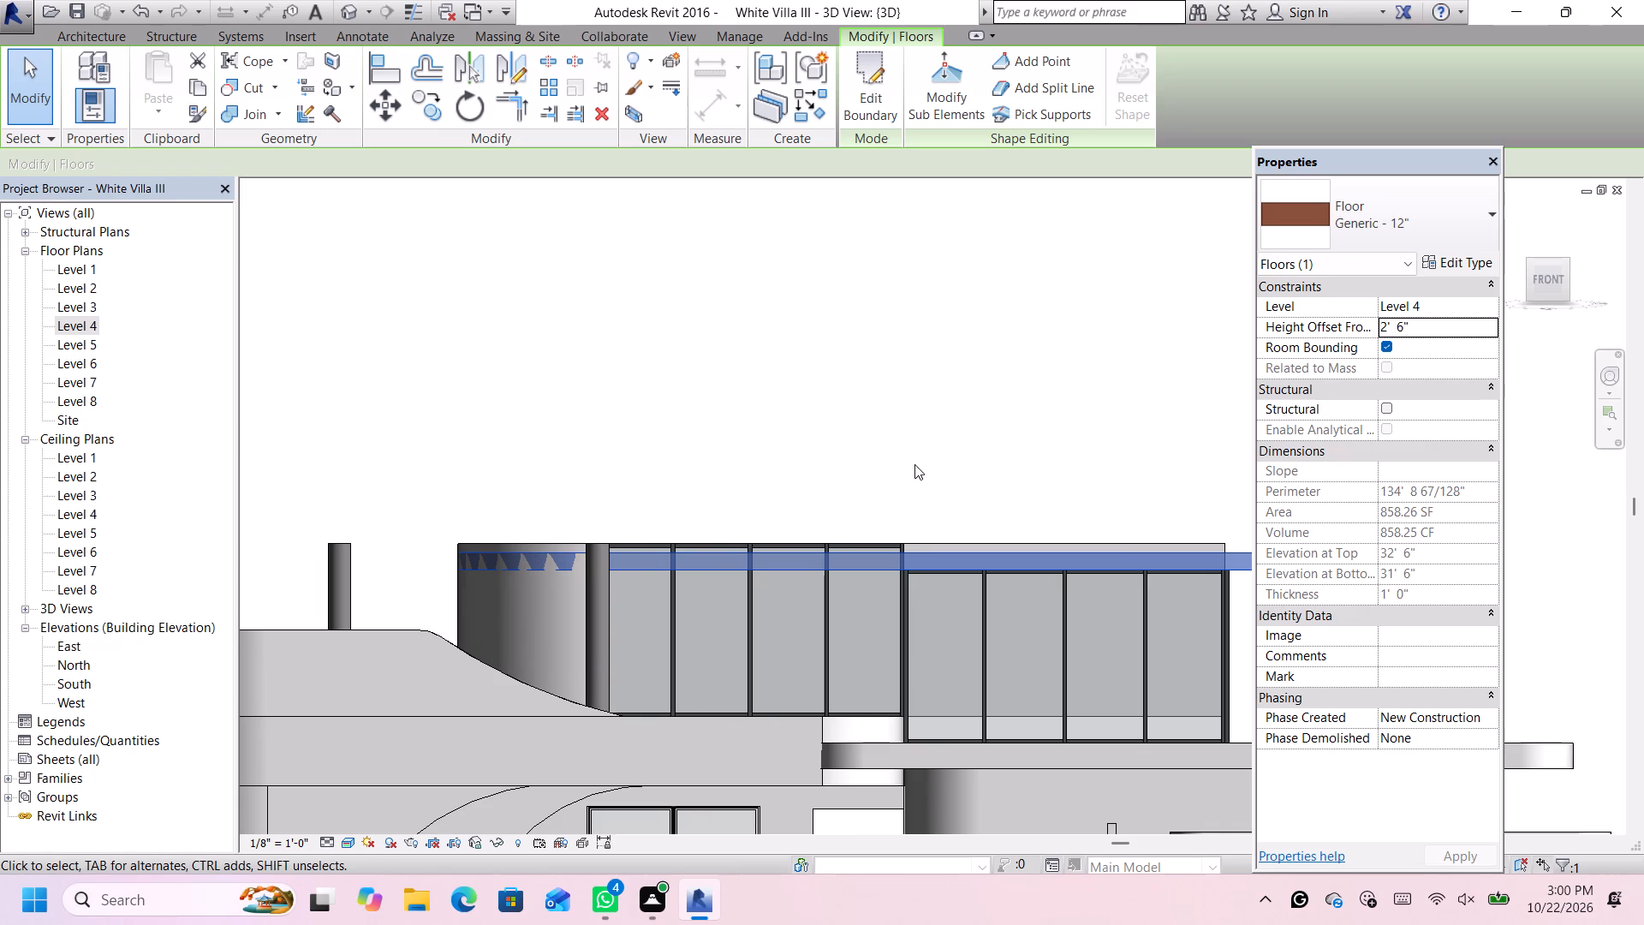
scroll(907, 494, "up", 1)
scroll(908, 495, "down", 4)
scroll(884, 516, "up", 1)
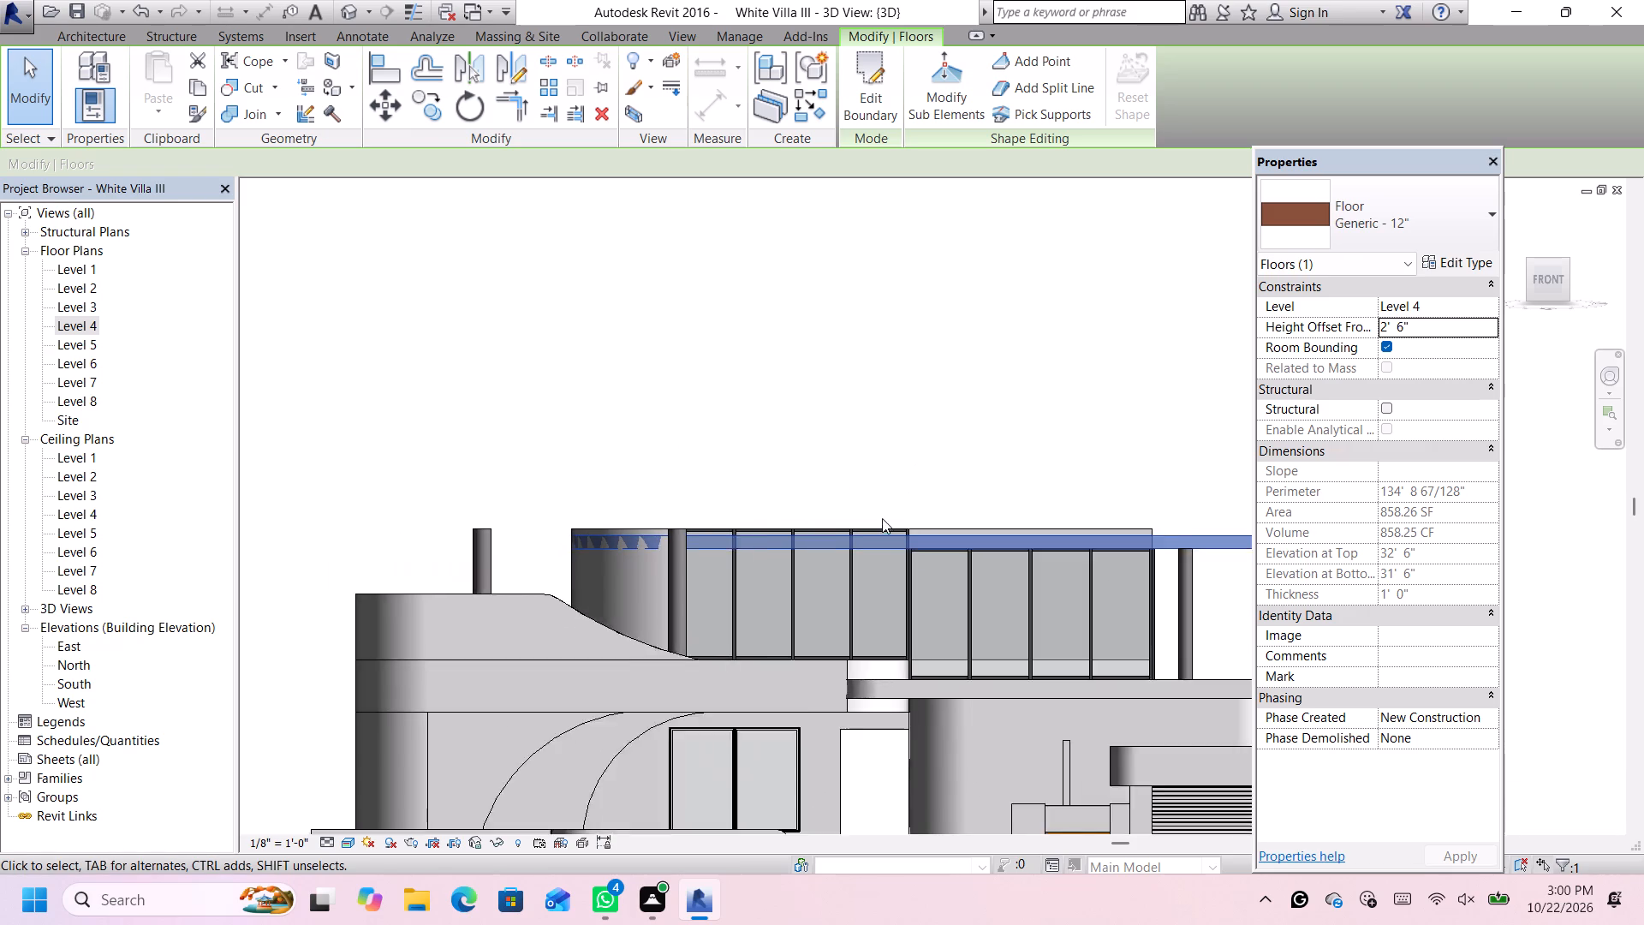
scroll(882, 518, "up", 2)
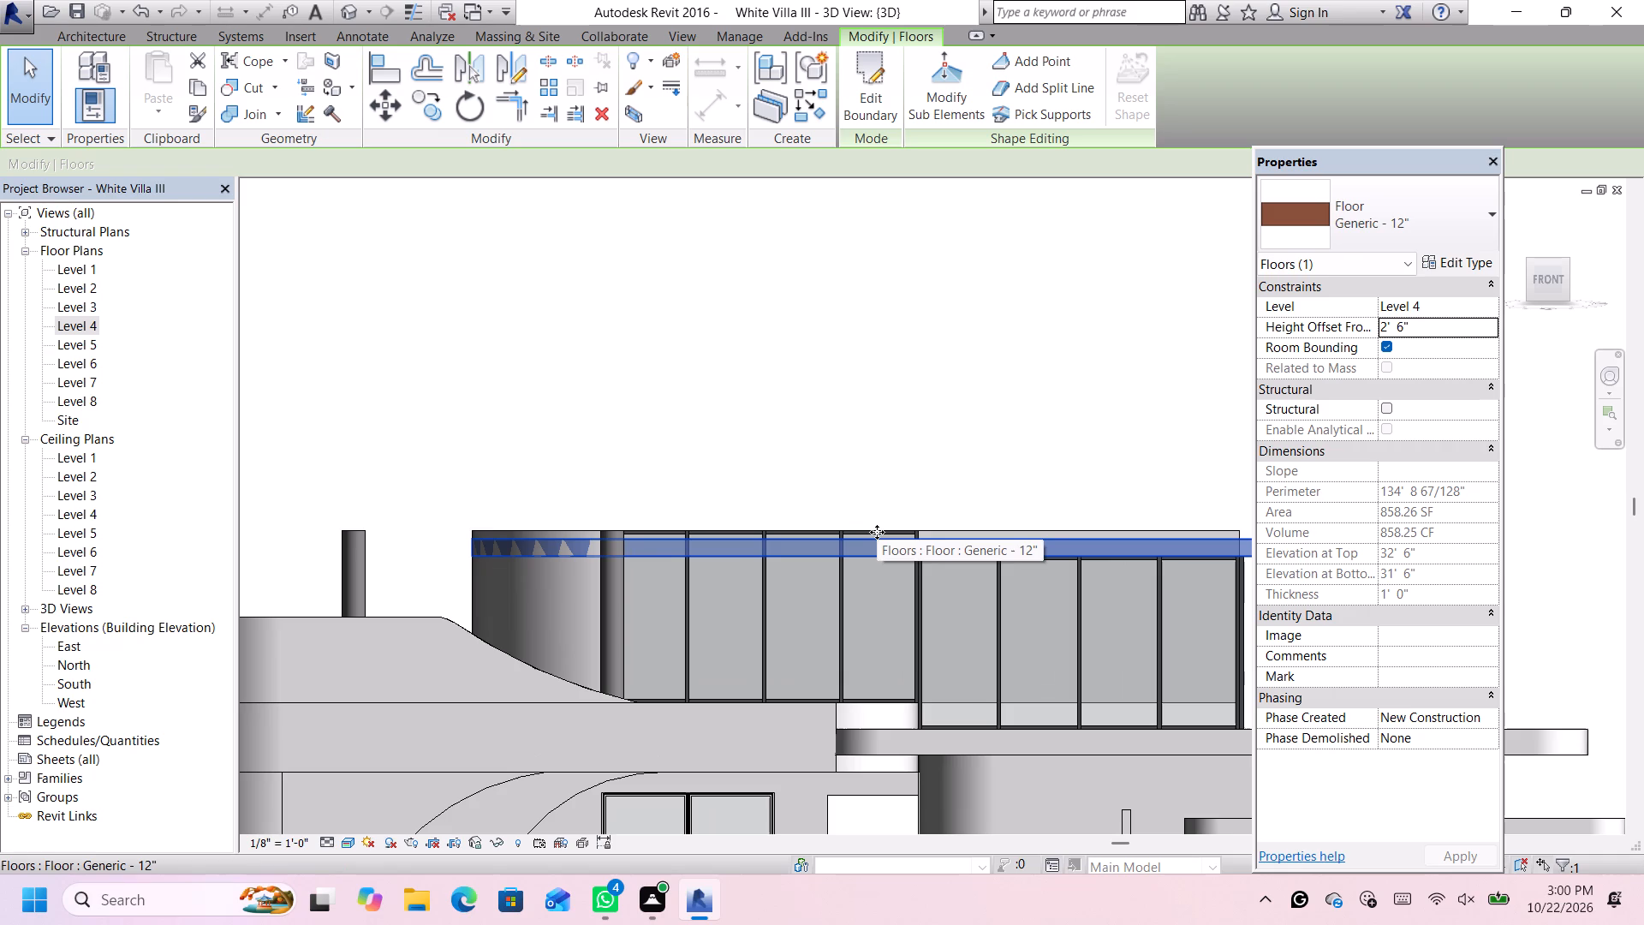
scroll(877, 532, "down", 3)
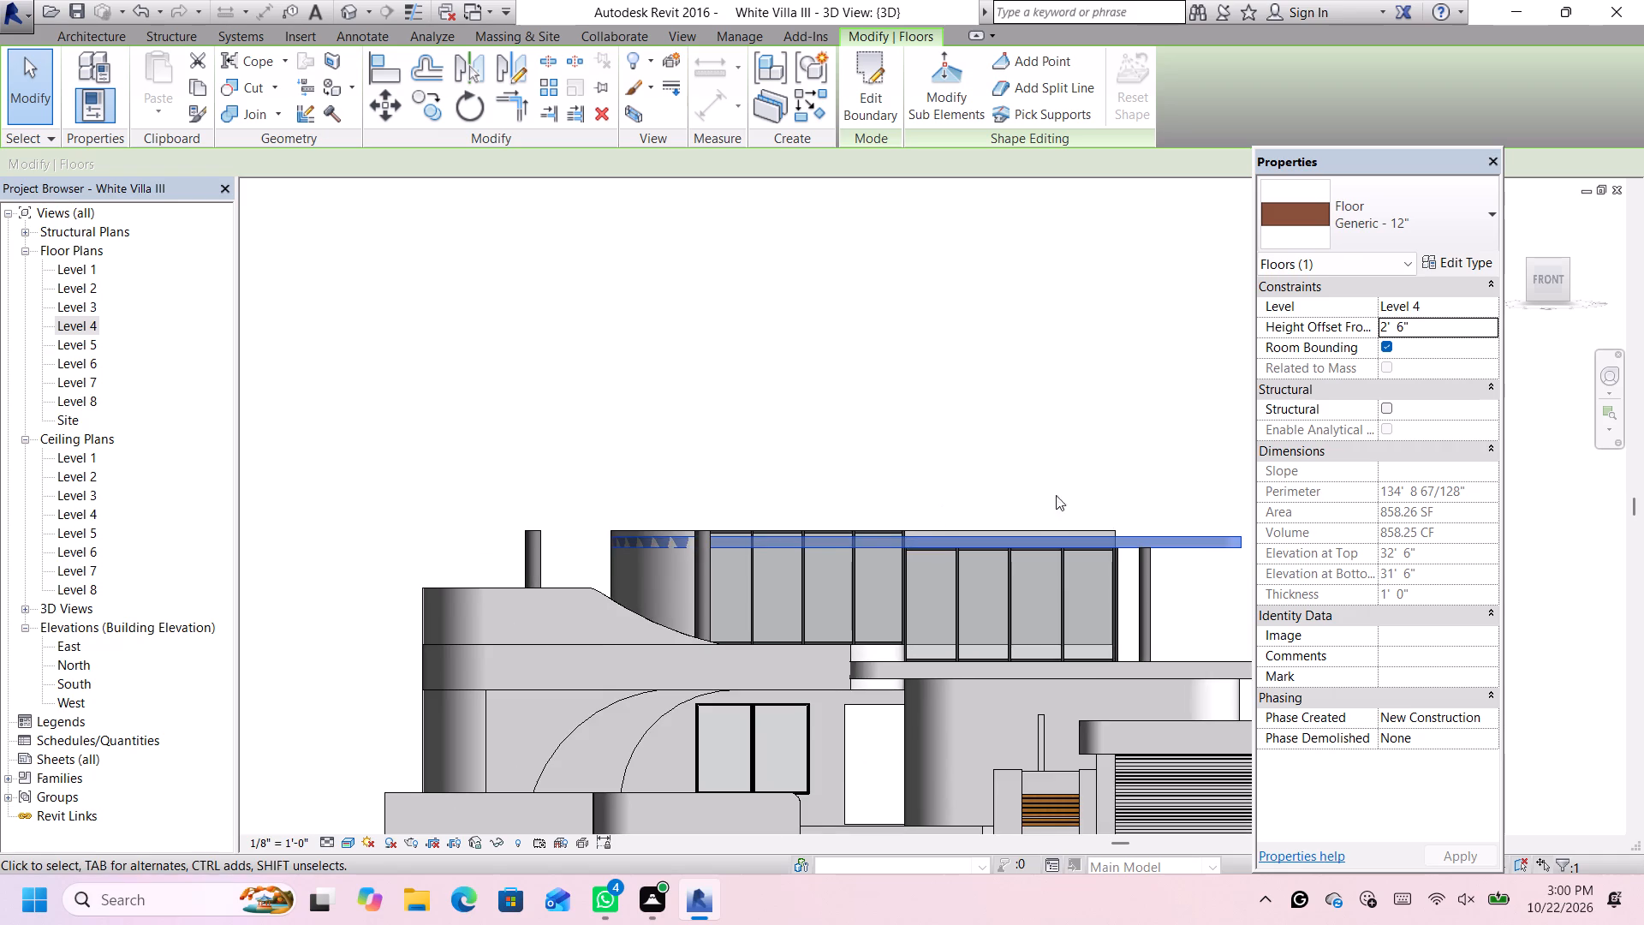
scroll(1107, 489, "down", 3)
scroll(1110, 509, "up", 4)
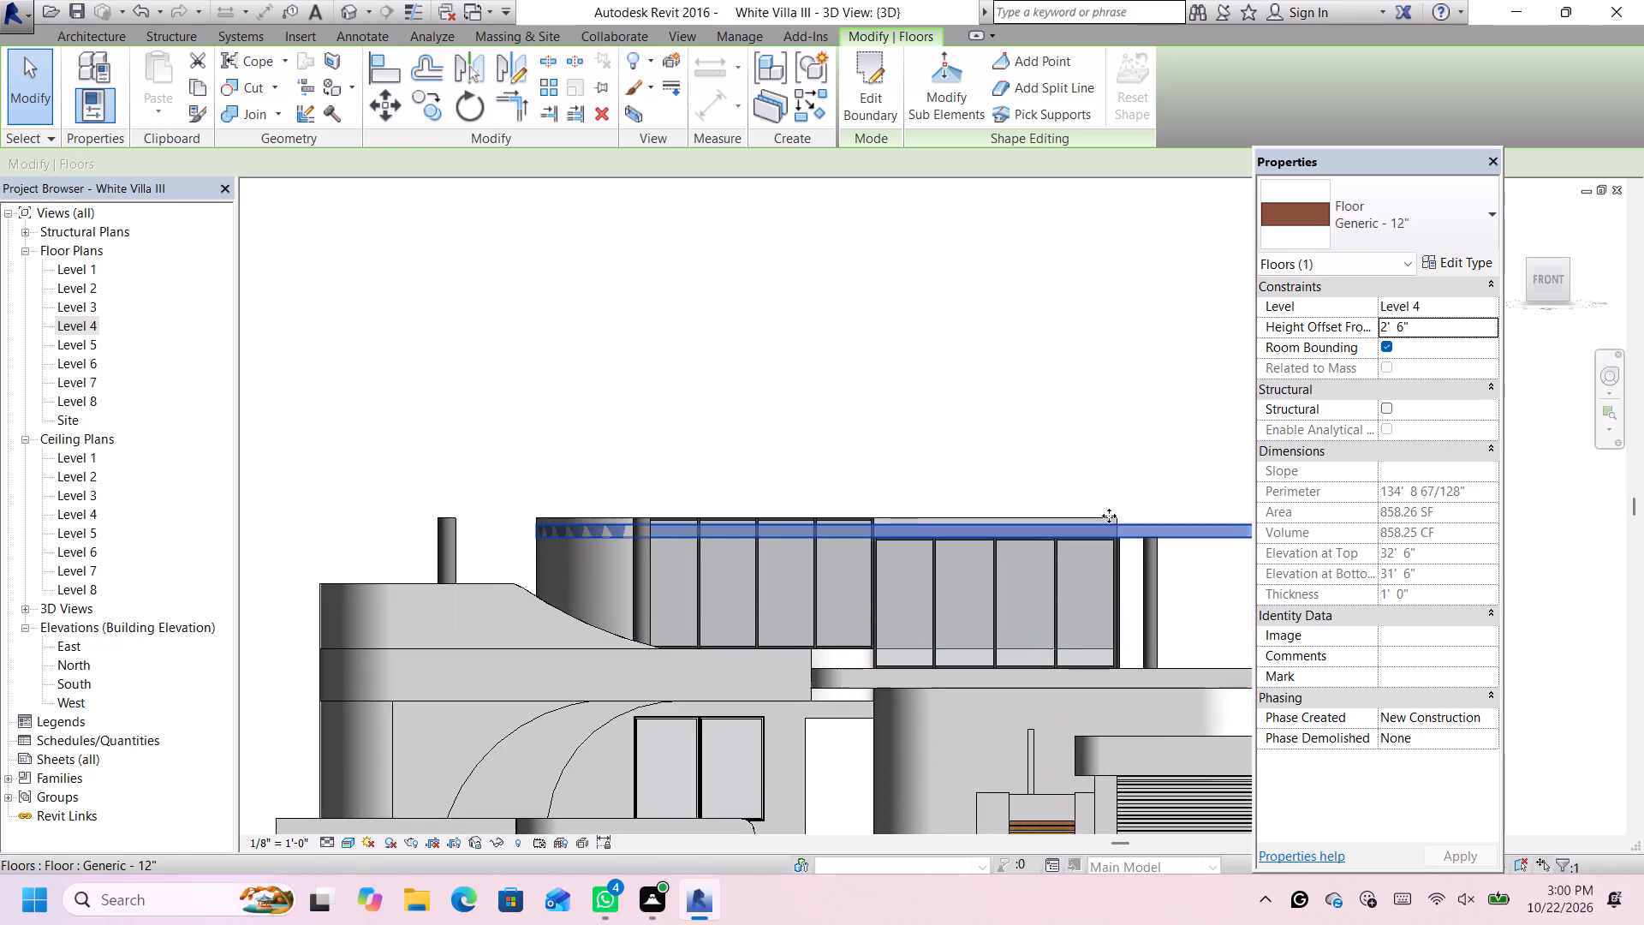
scroll(1111, 513, "up", 3)
Delete the upper enclosure's straight north Generic - 12" white wall, working in the Level 3 floor plan.
left_click(1111, 517)
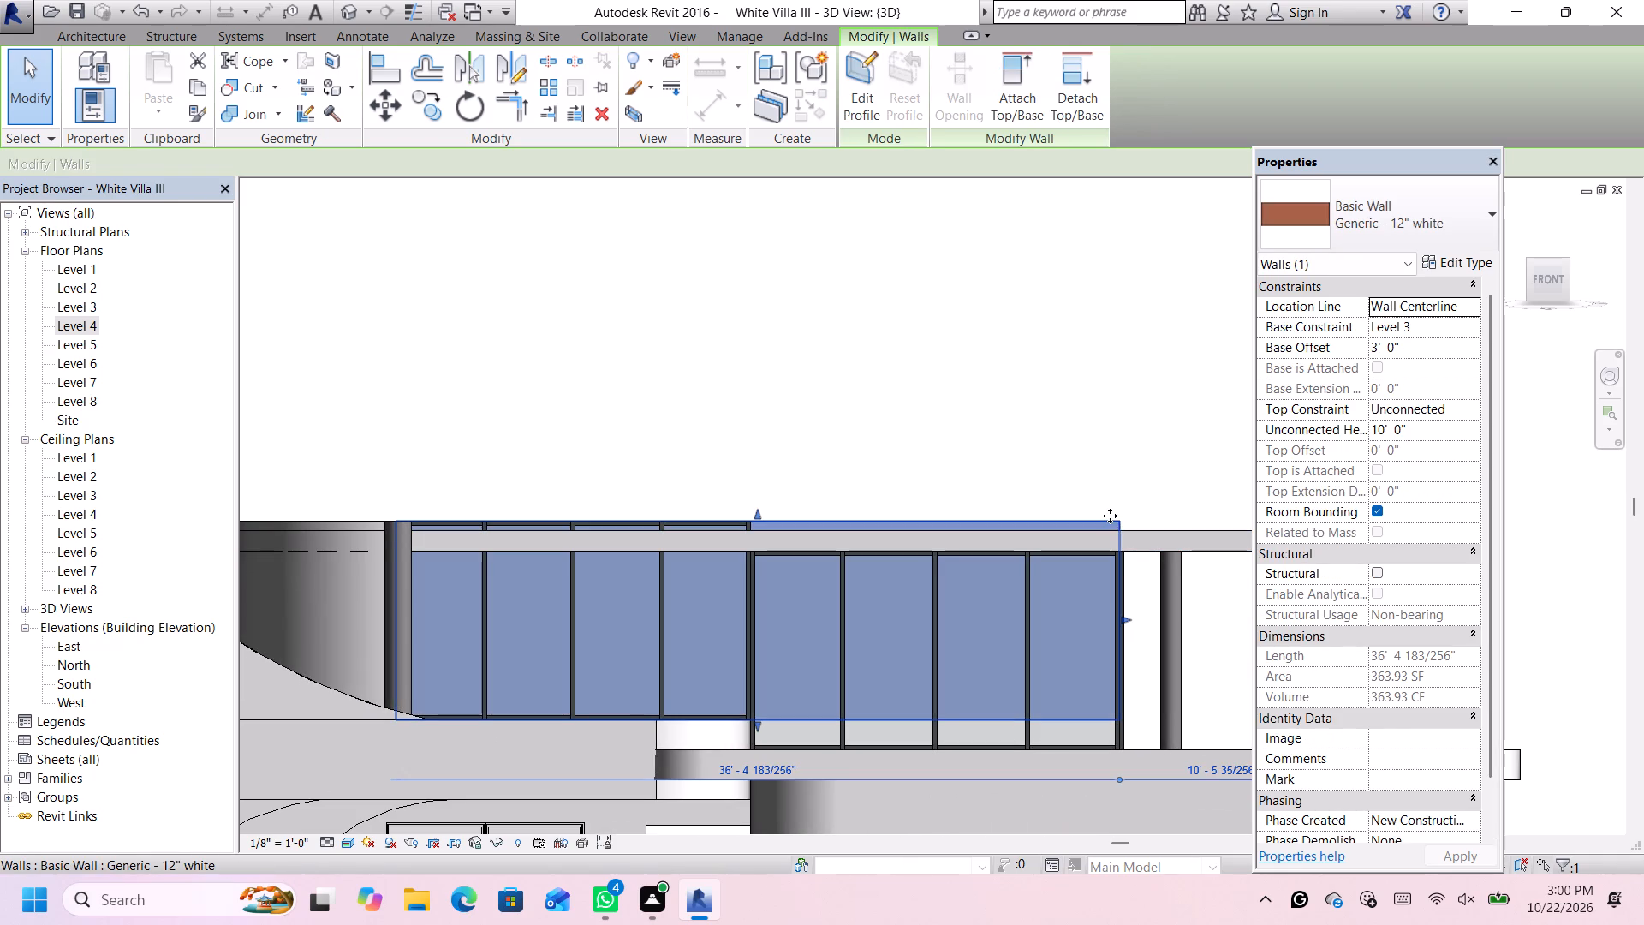
left_click(1528, 260)
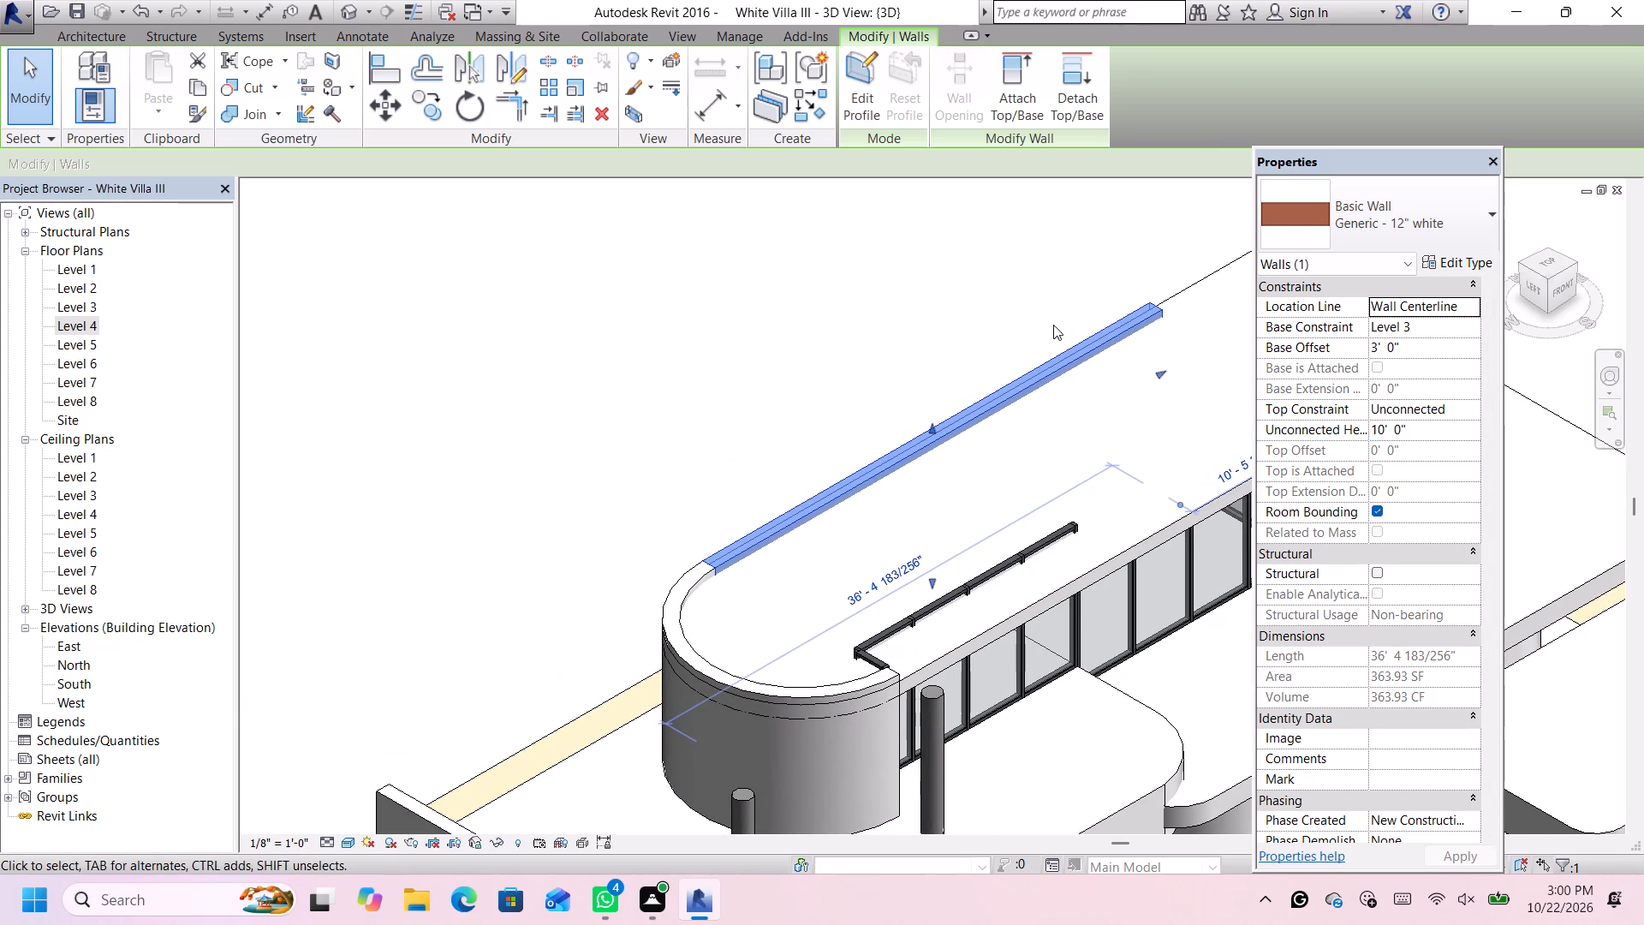
scroll(1074, 362, "up", 1)
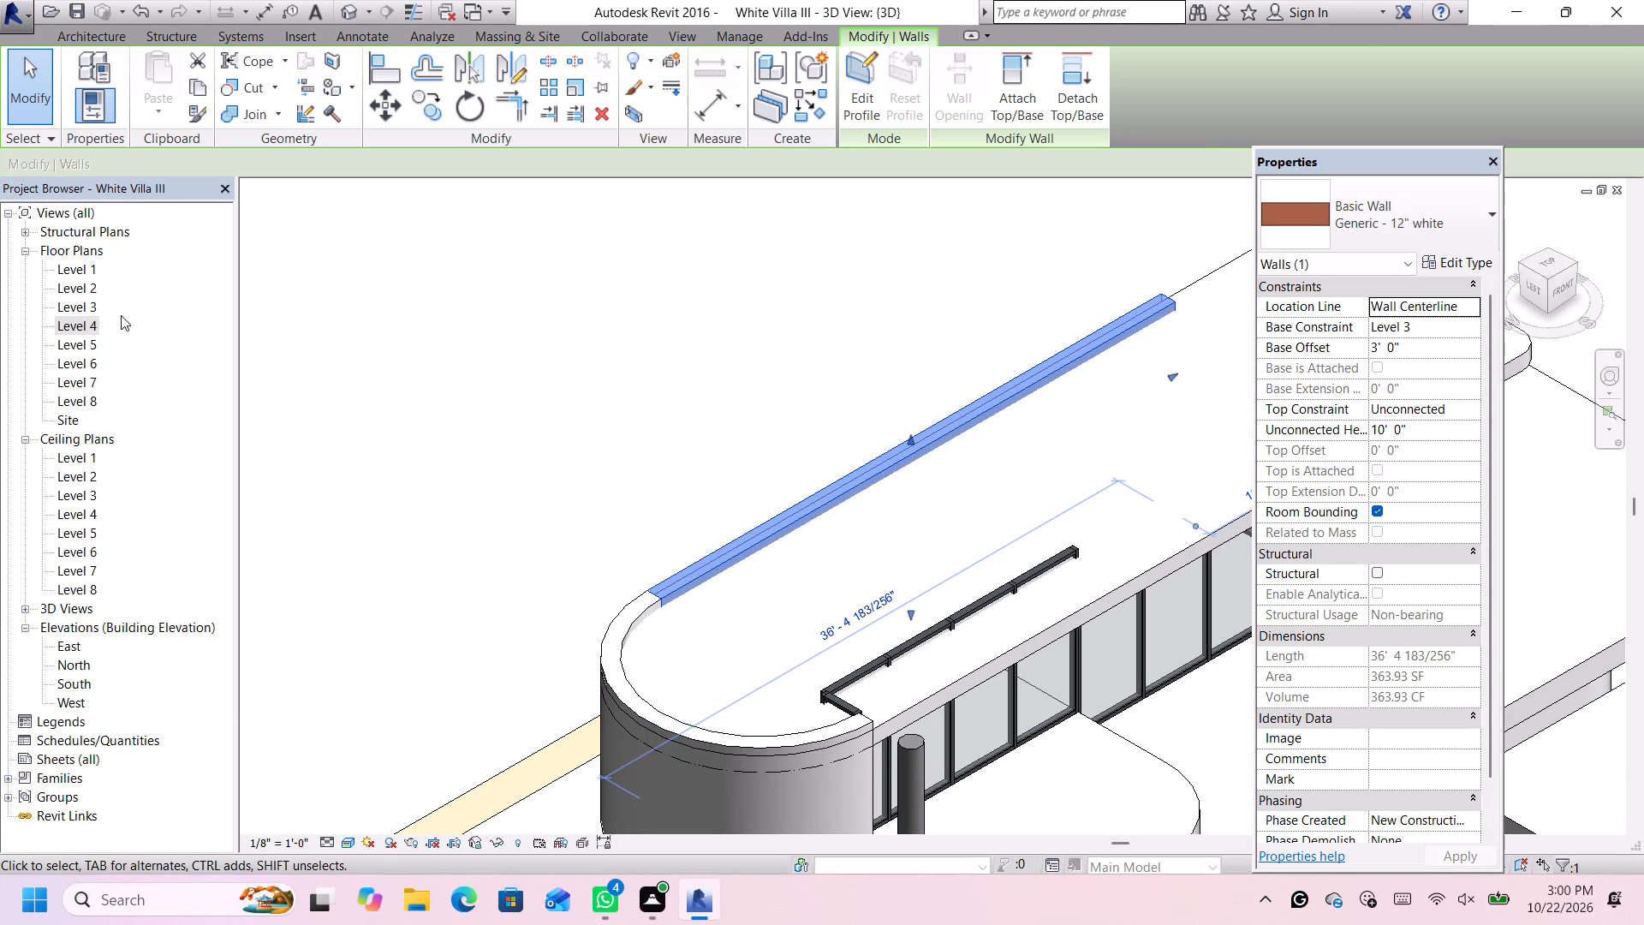
double_click(76, 307)
scroll(603, 432, "up", 3)
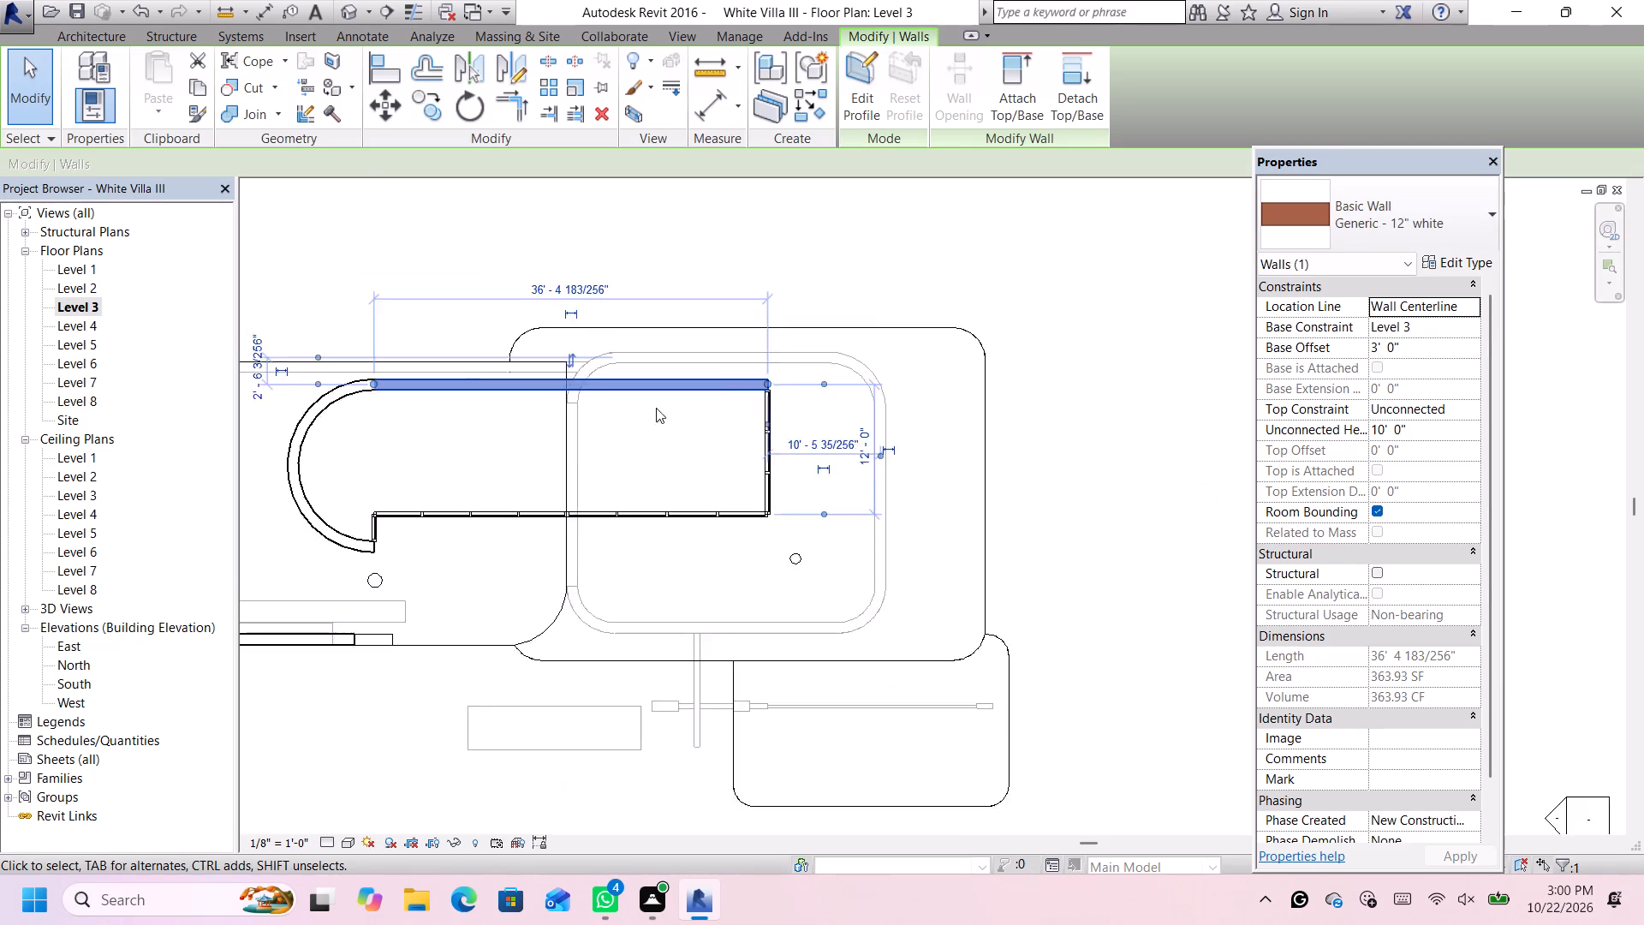
scroll(656, 408, "up", 1)
scroll(701, 386, "down", 4)
scroll(481, 395, "up", 5)
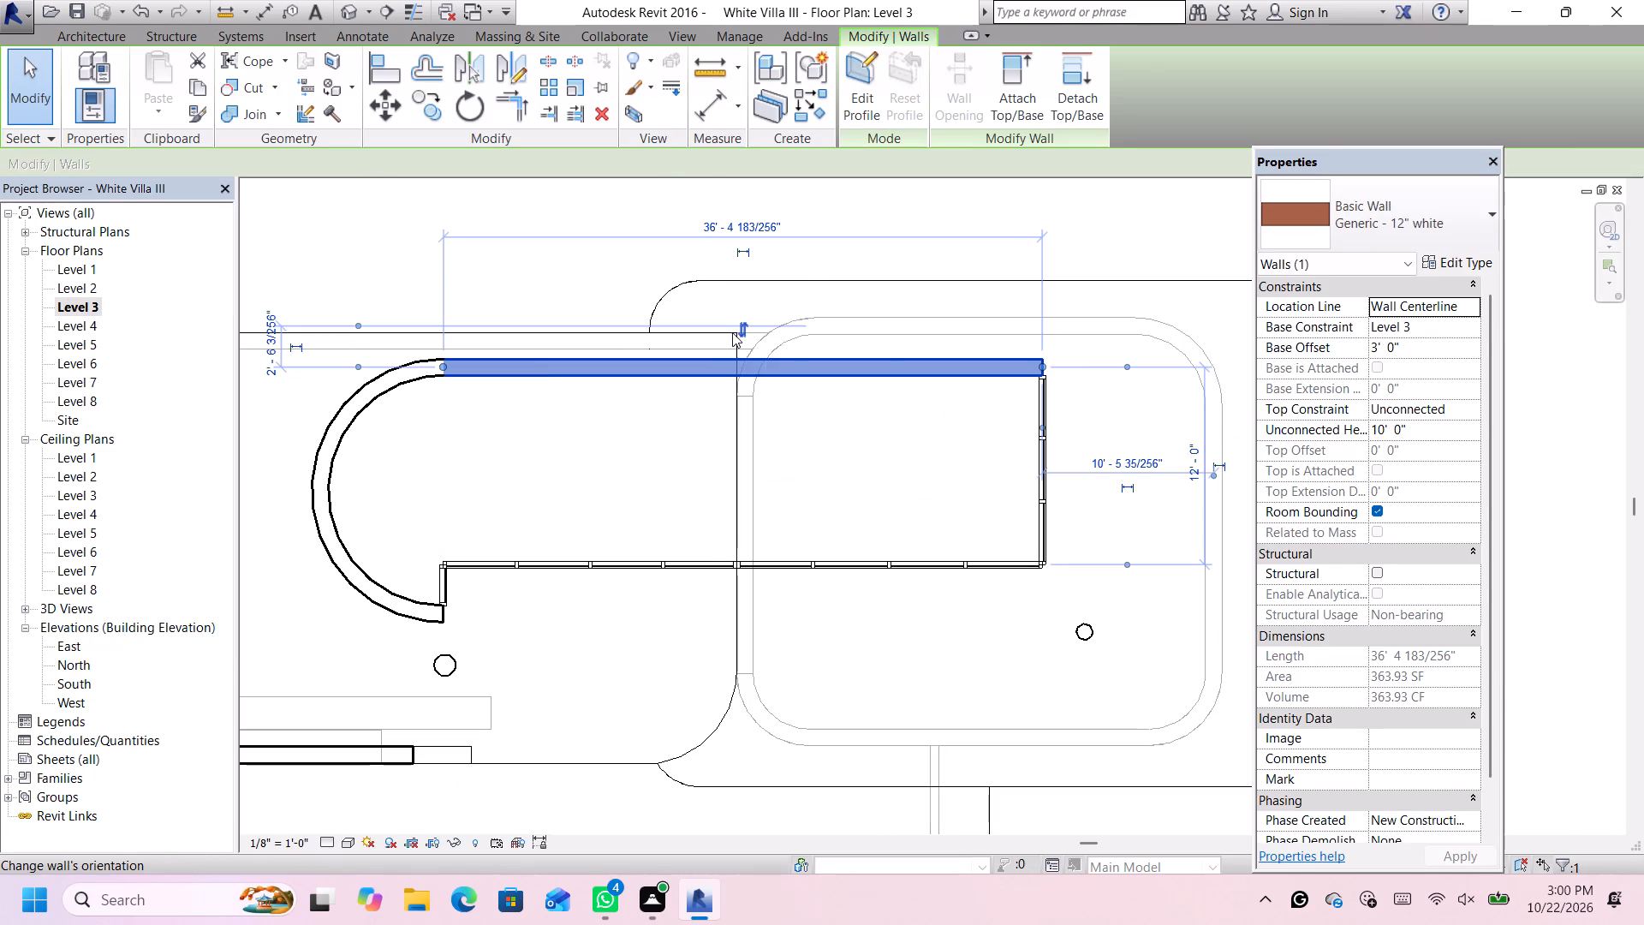
key("Delete")
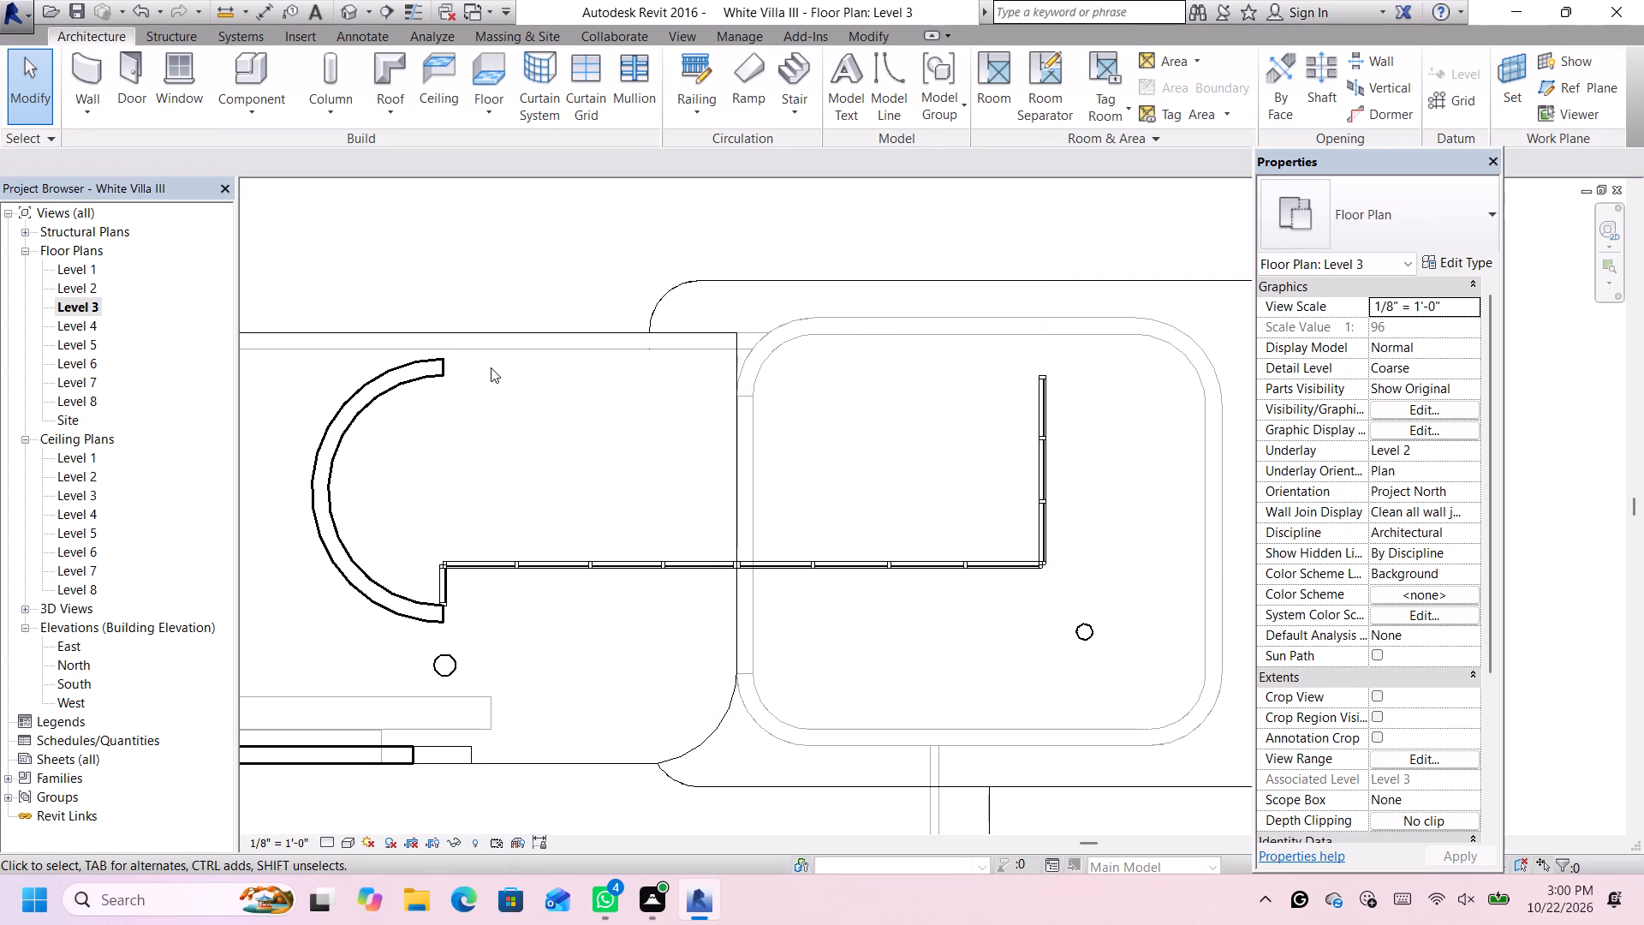
Draw a Generic - 12" white wall about 17' 10" long eastward from the curved wall's north end, with 1' 6" base offset and 12' 0" height.
left_click(77, 61)
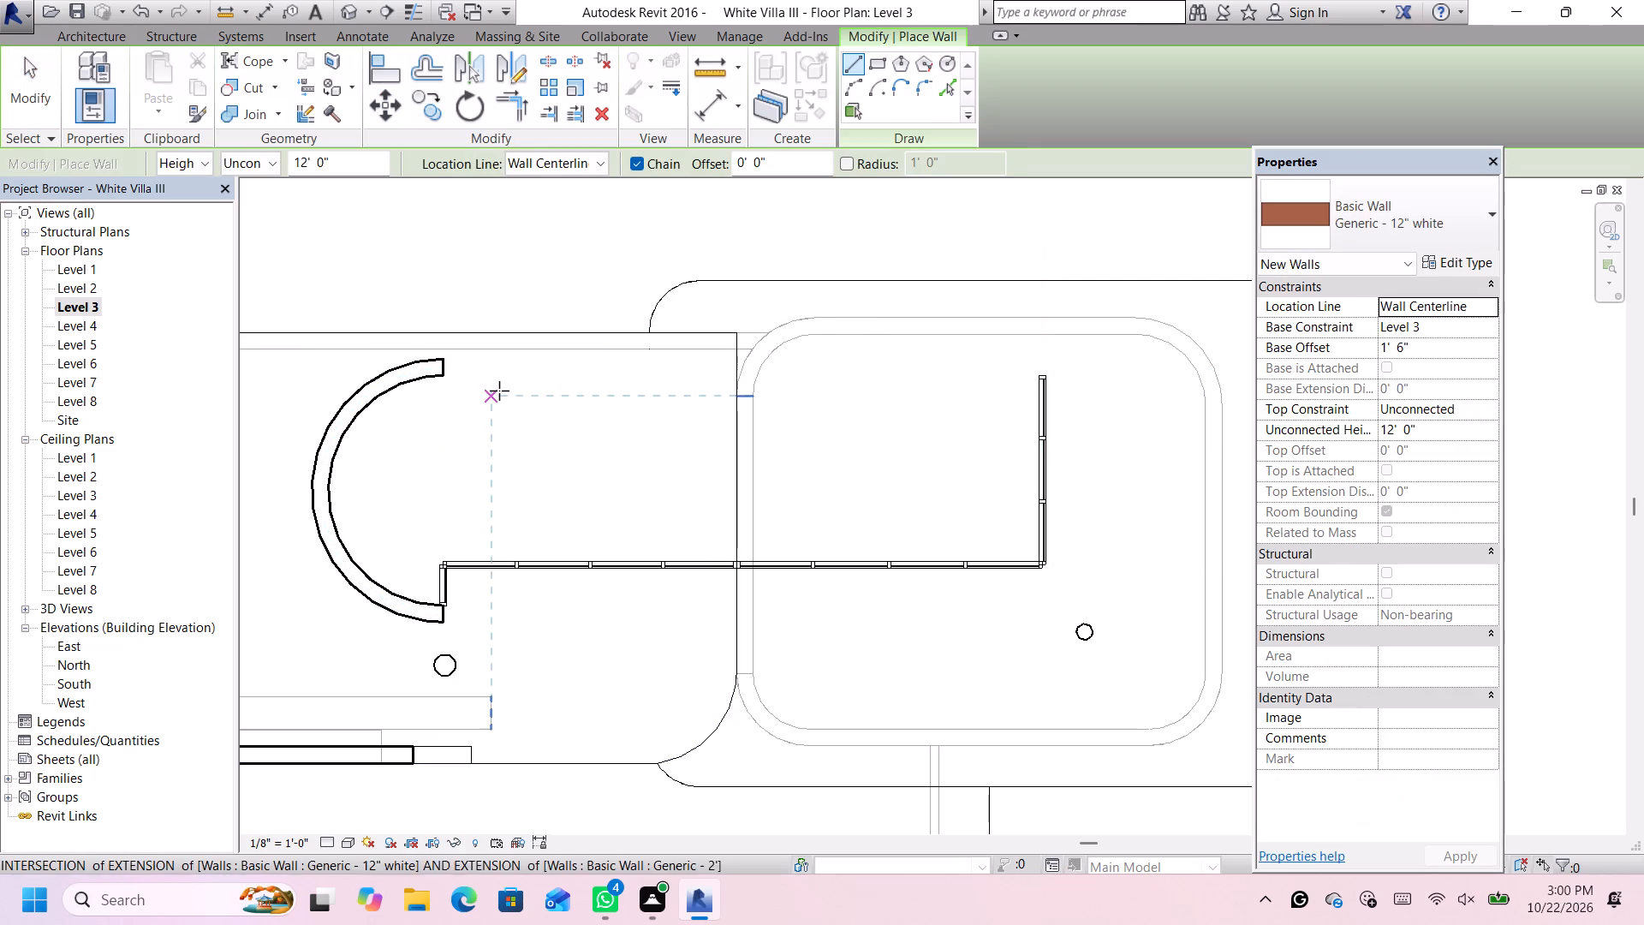
left_click(447, 367)
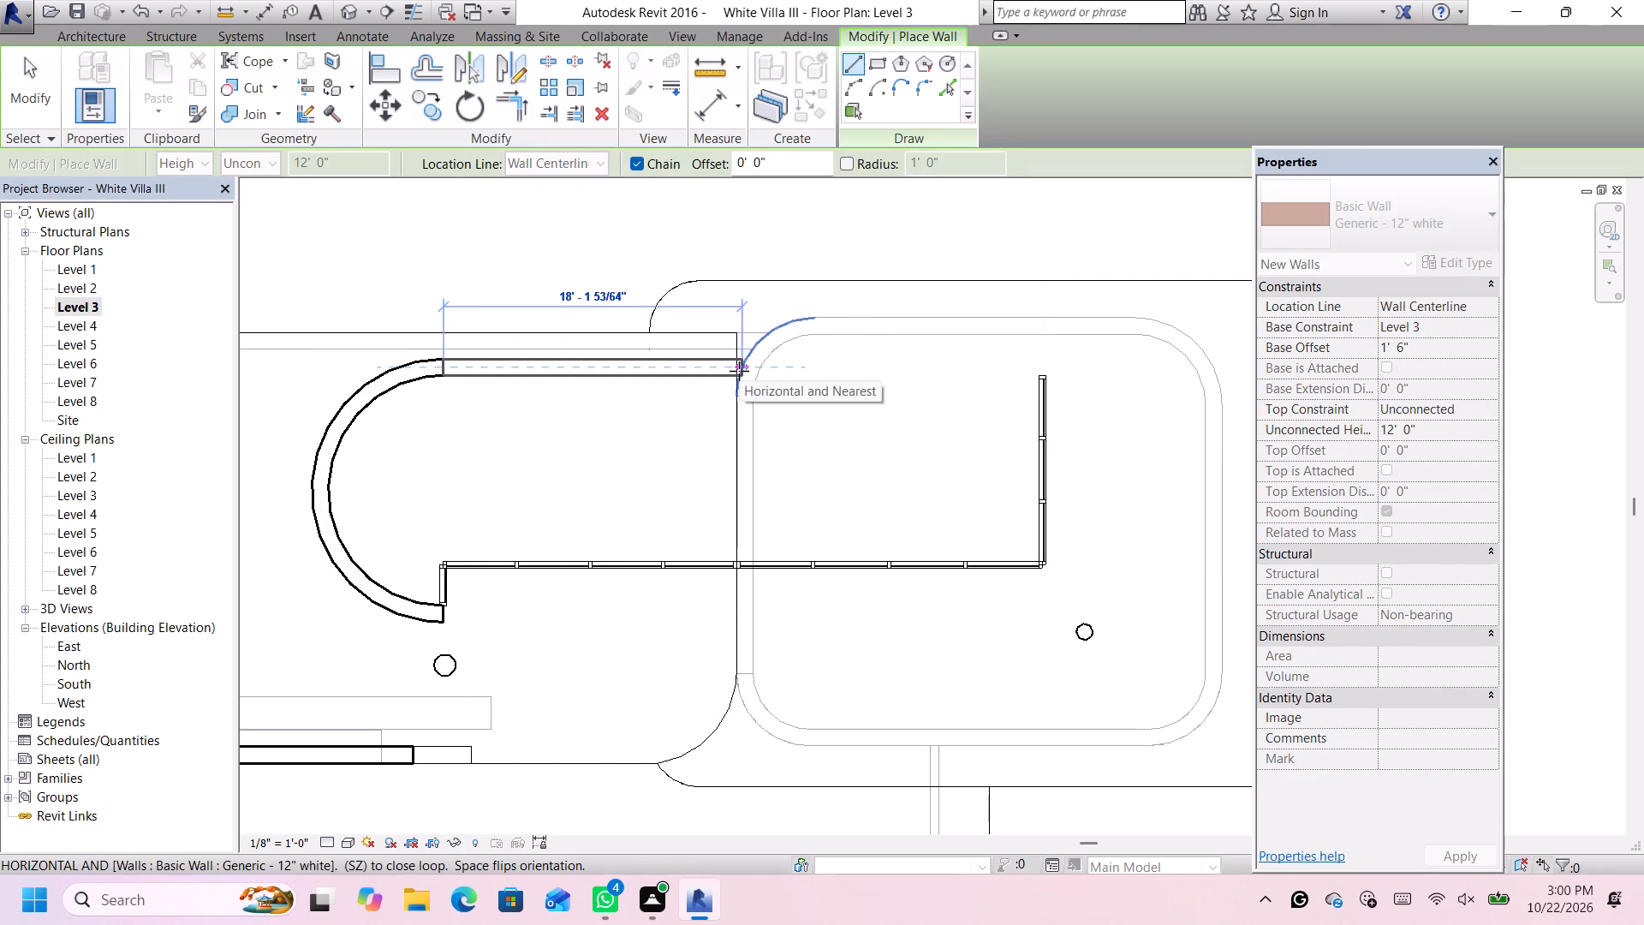
left_click(733, 371)
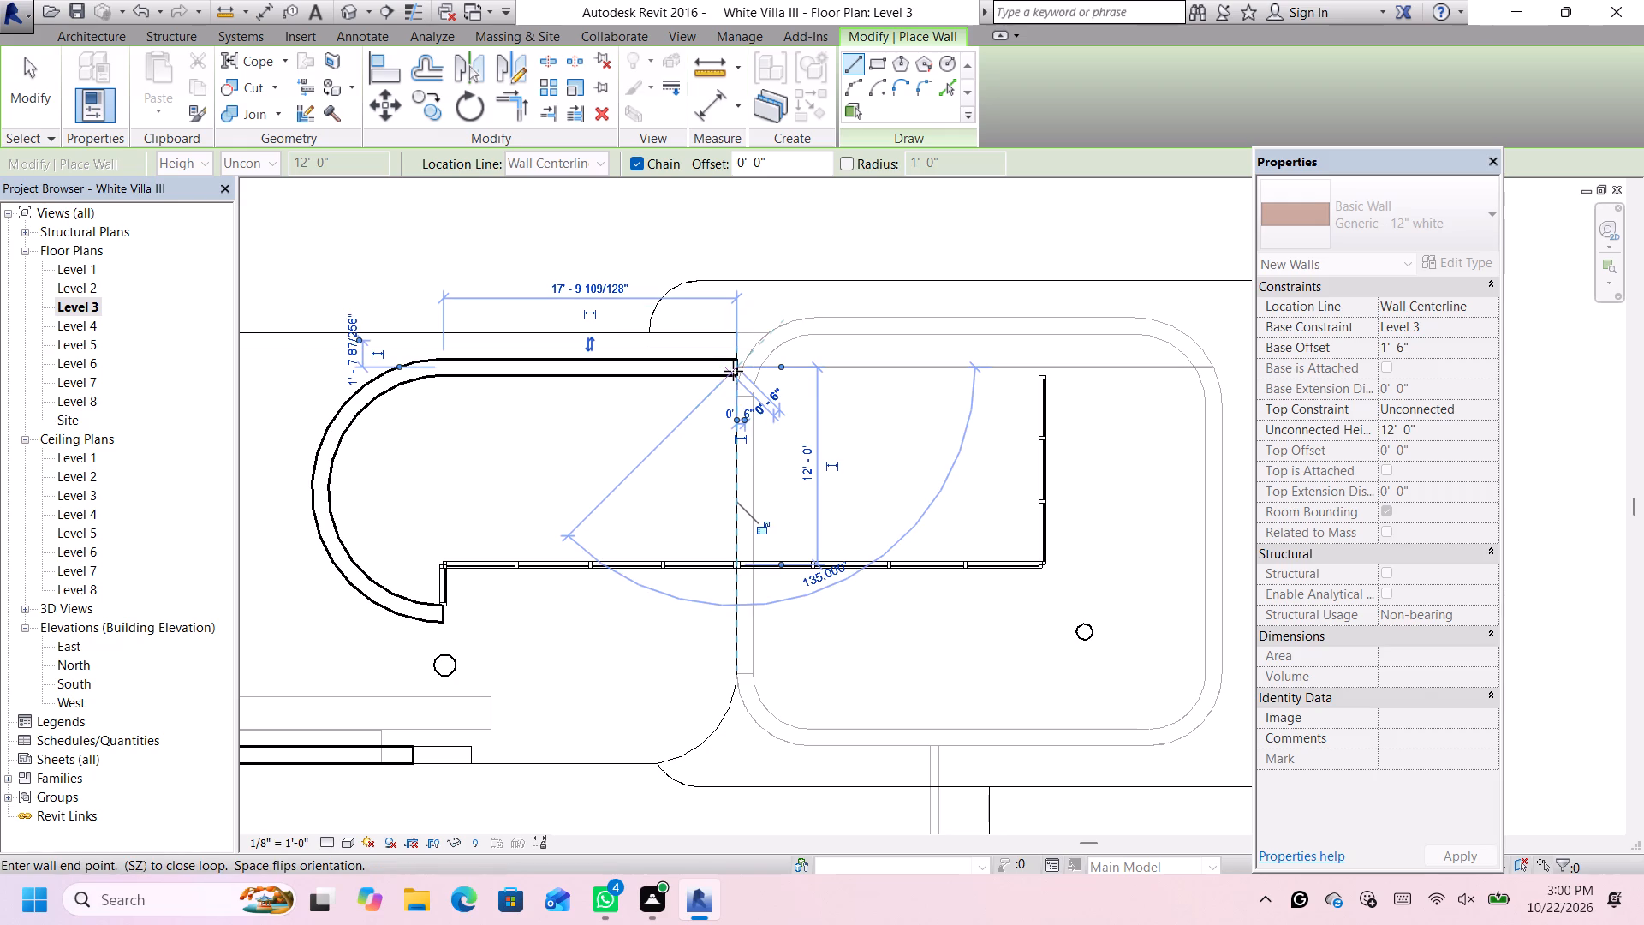
key("Escape")
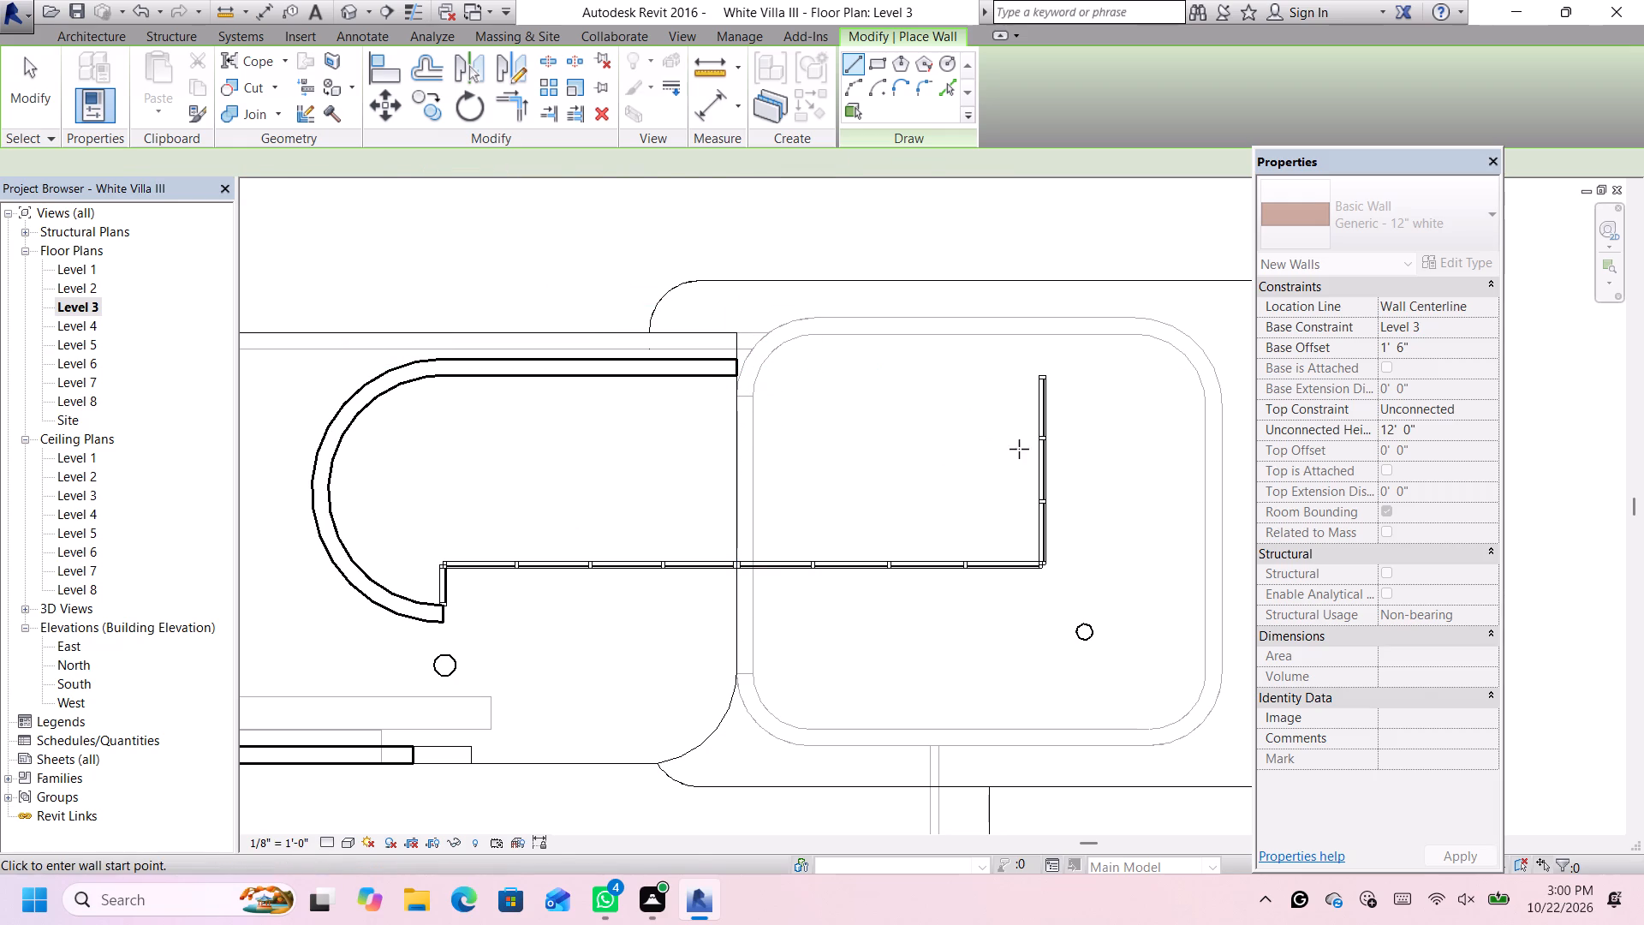
Draw a Storefront curtain wall about 17' 4" long westward from the east curtain wall's north end, with 1' 6" base offset and 12' 0" height.
left_click(1373, 224)
scroll(1383, 468, "down", 2)
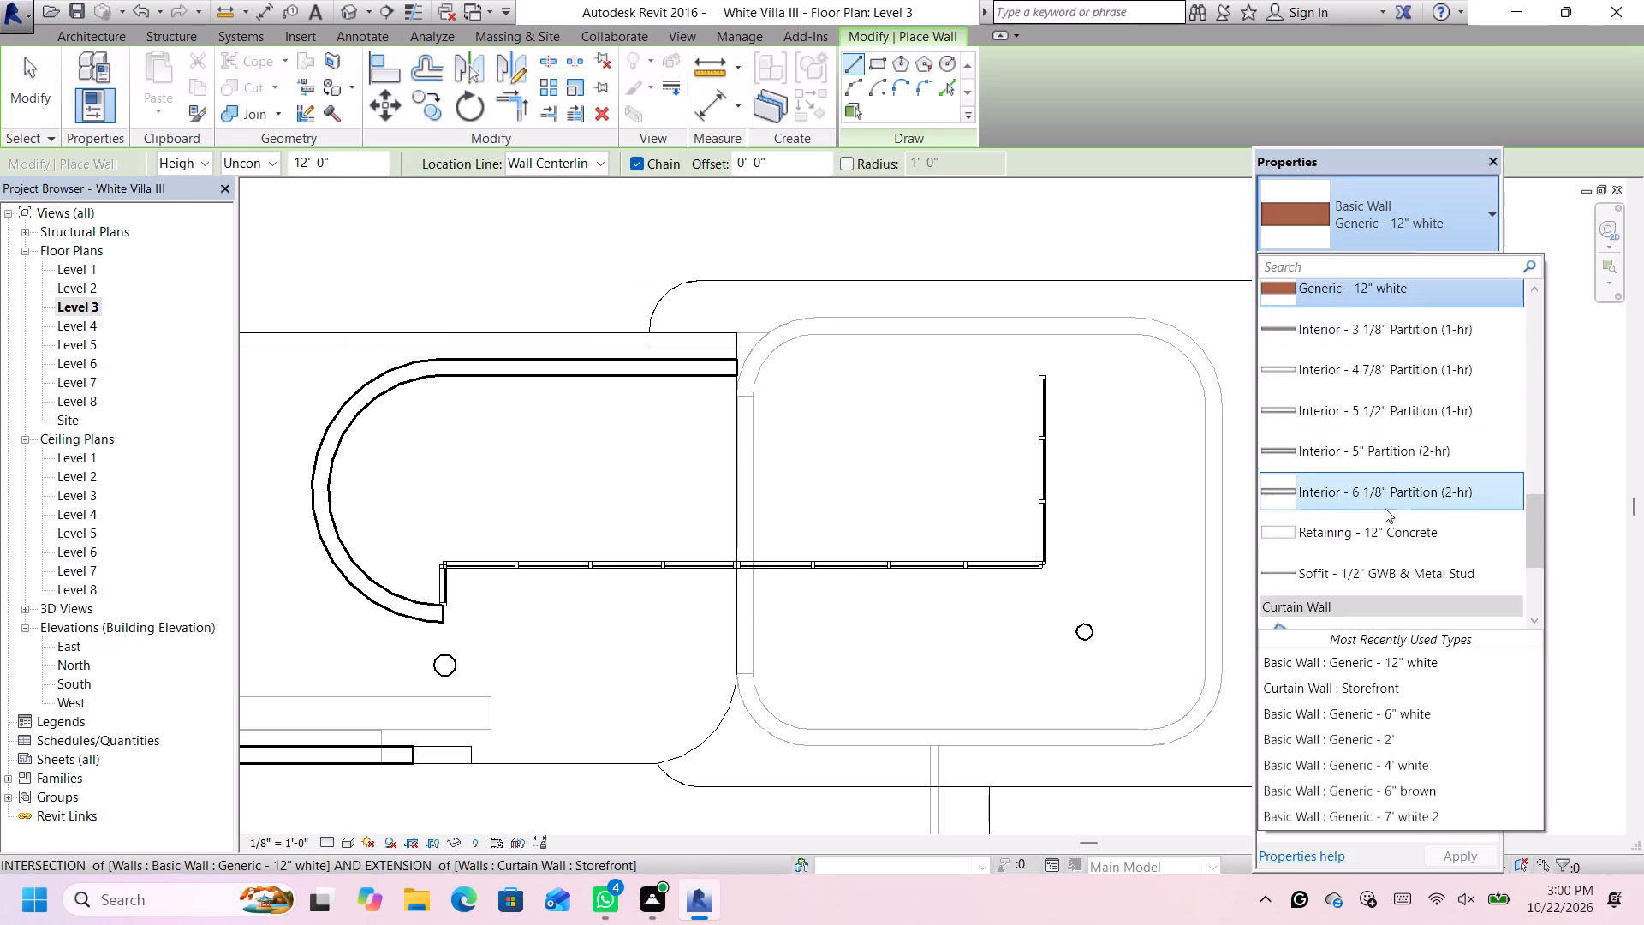
scroll(1385, 508, "down", 7)
left_click(1397, 540)
scroll(1048, 393, "up", 2)
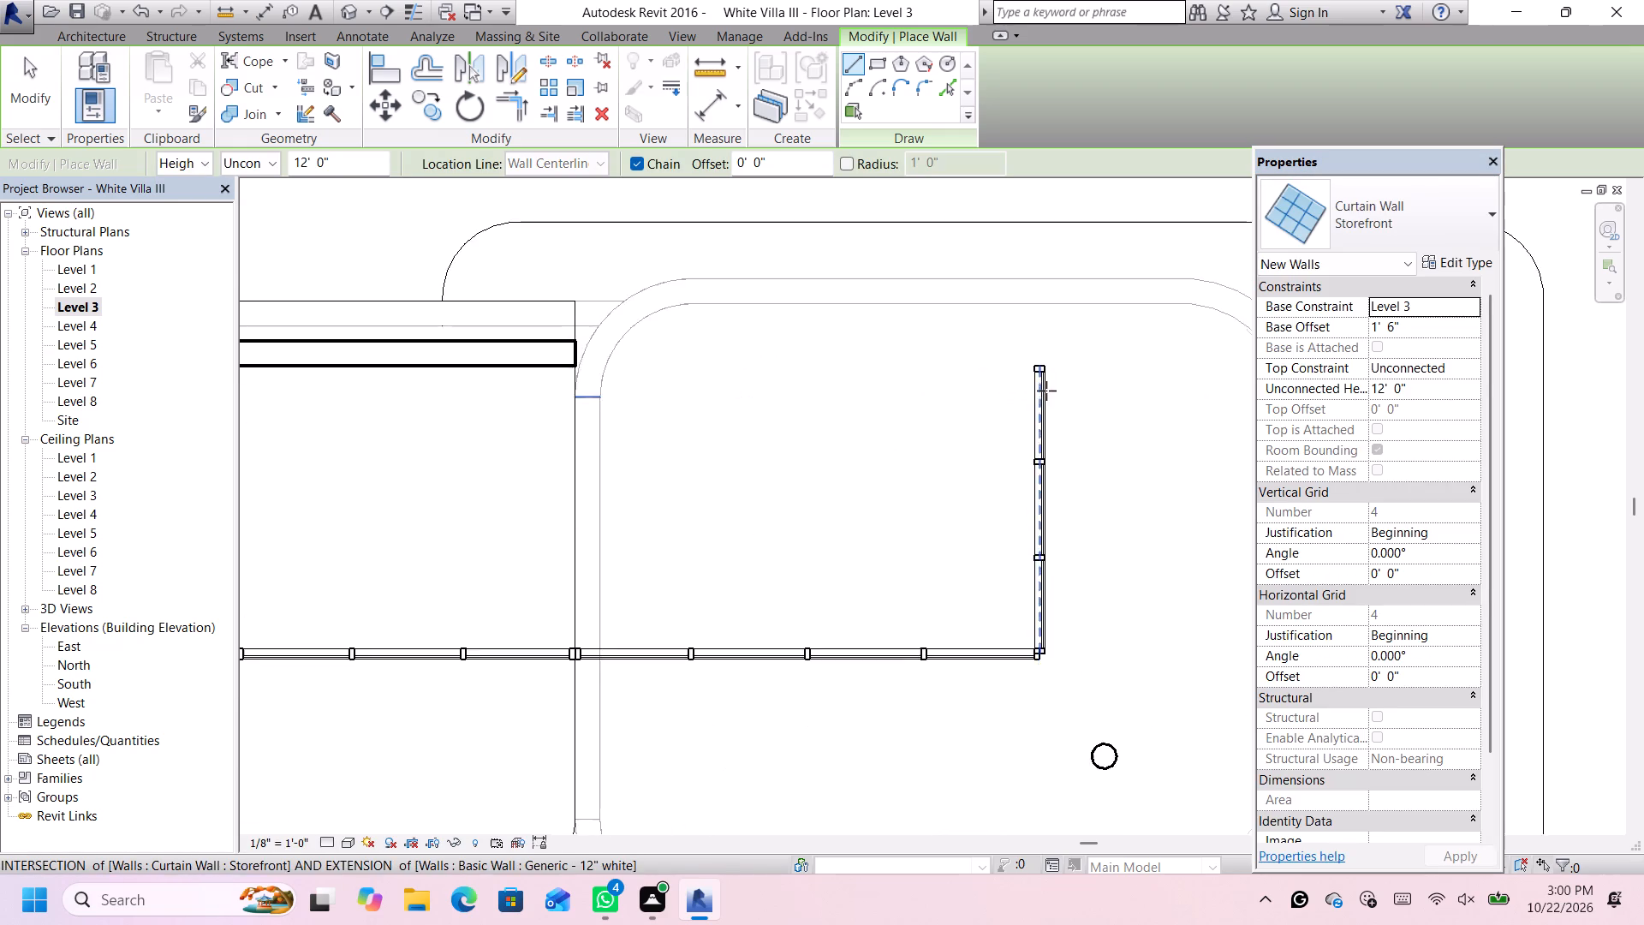
scroll(1046, 391, "up", 3)
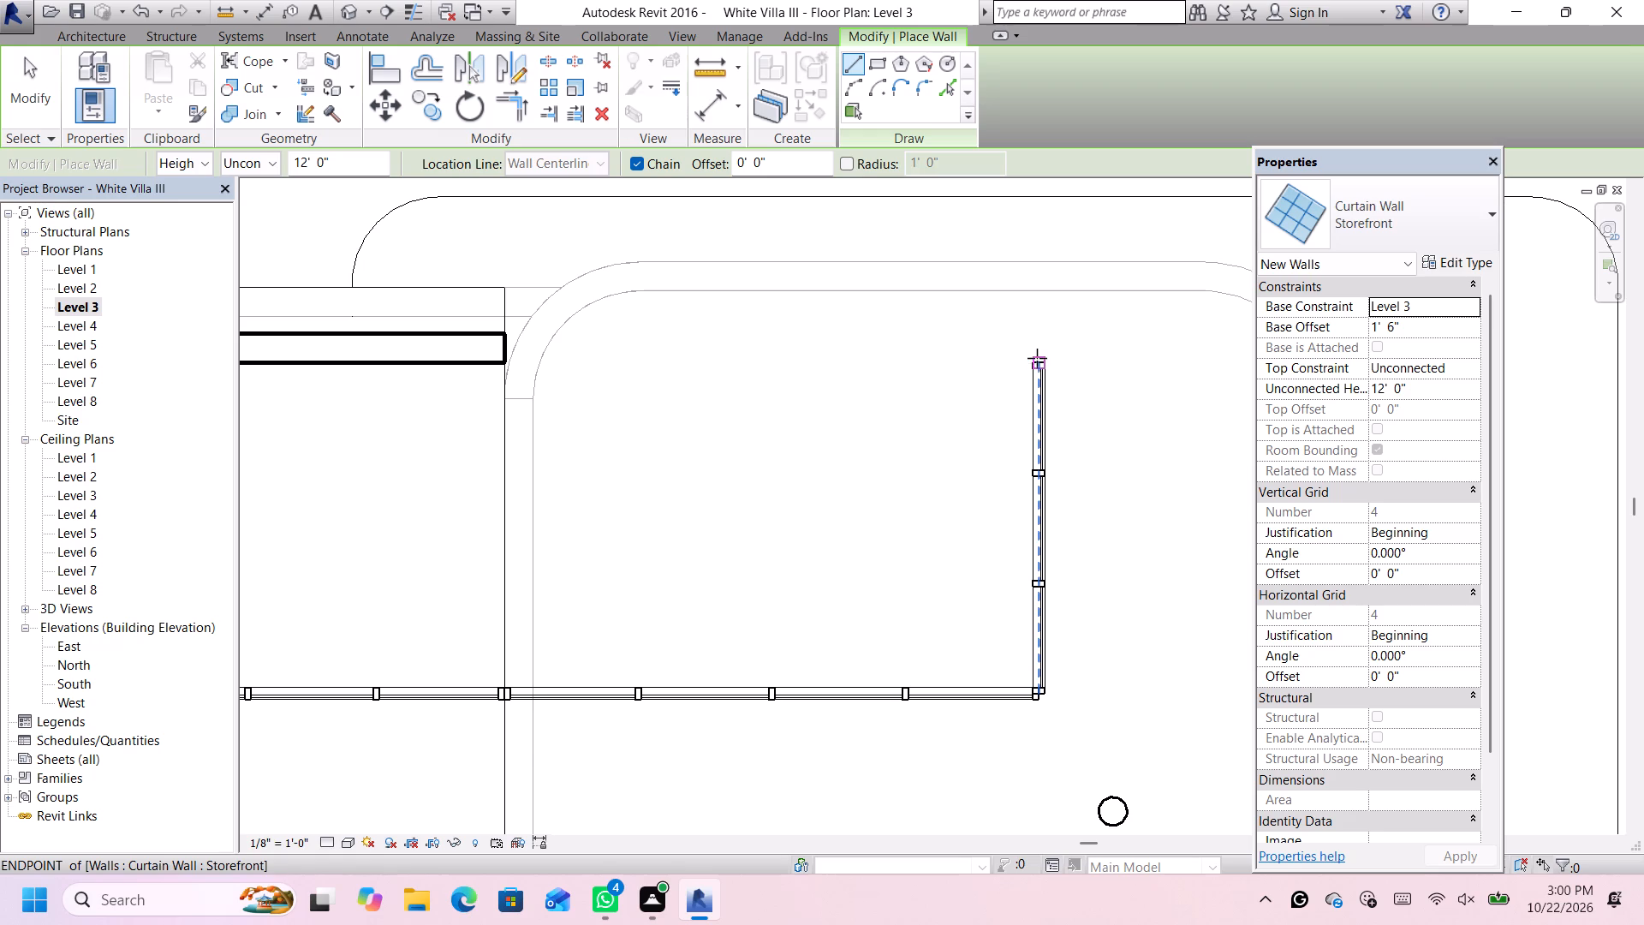
scroll(1037, 358, "up", 1)
left_click(1039, 361)
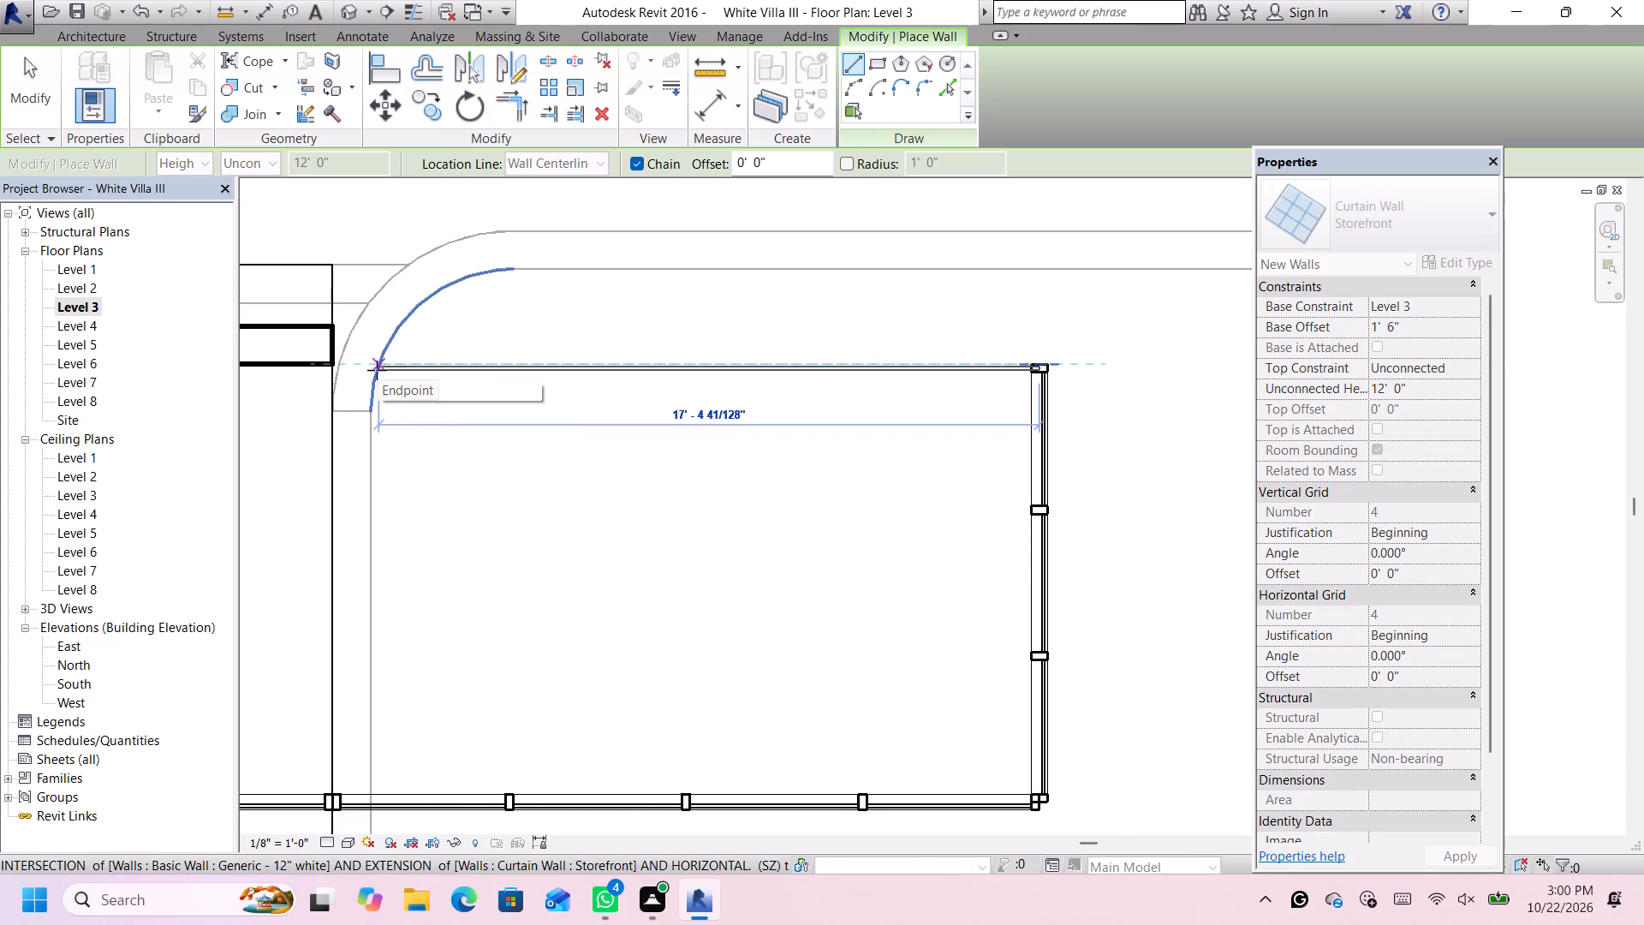
left_click(377, 370)
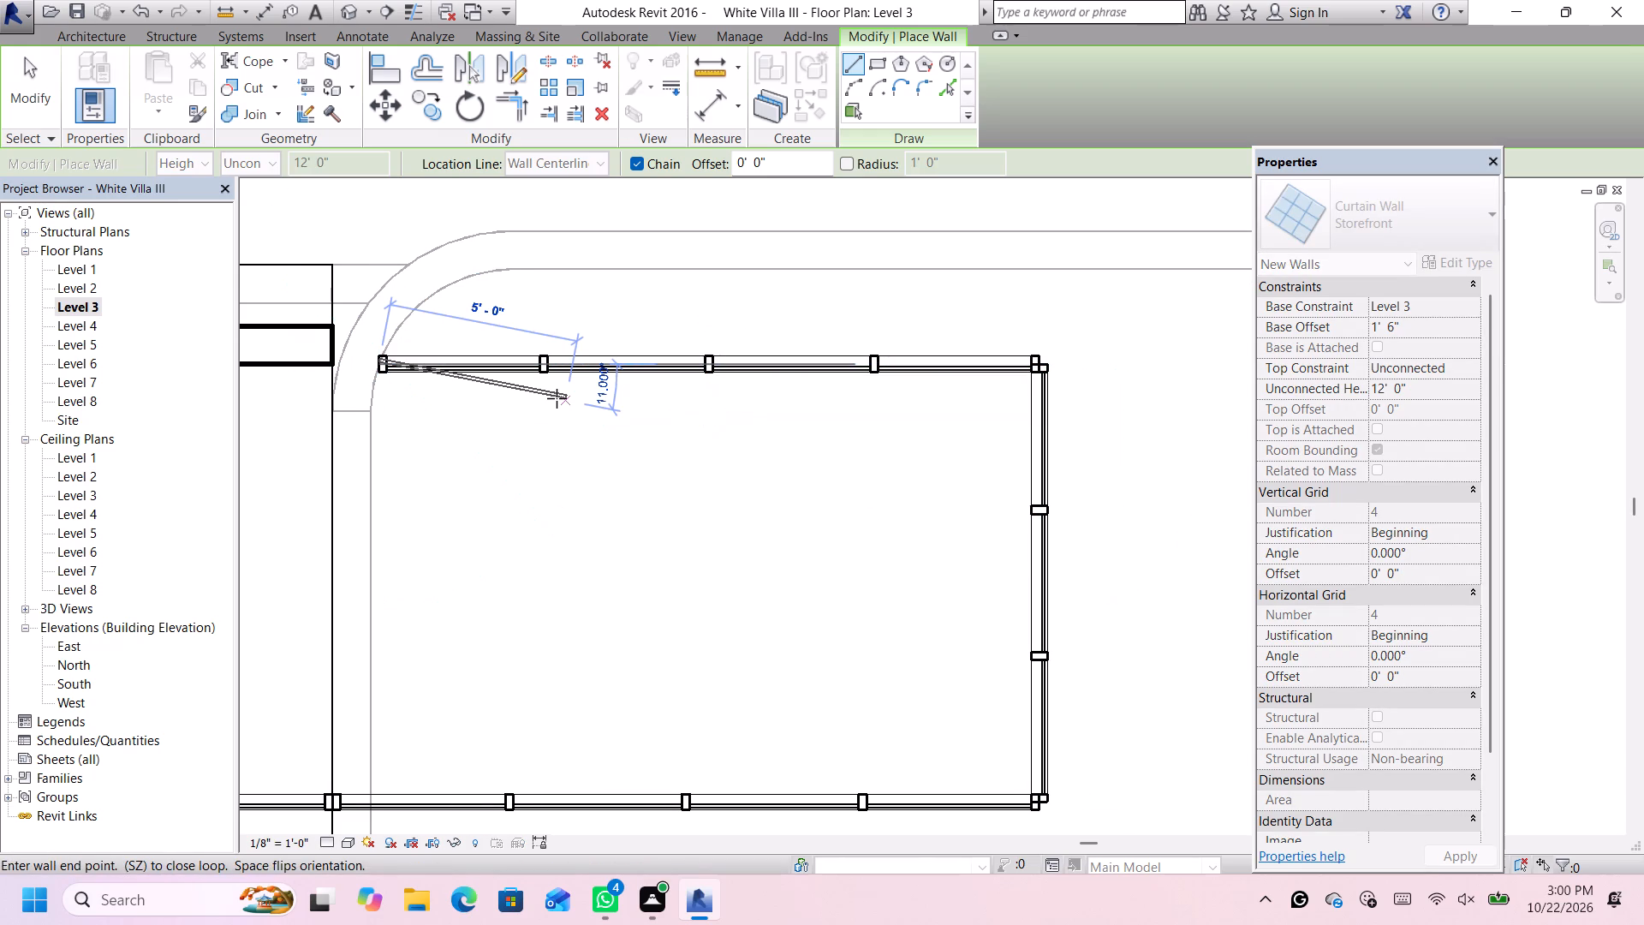
key("Escape")
Dismiss the Autodesk notification card covering the Level 3 floor plan.
scroll(556, 398, "down", 6)
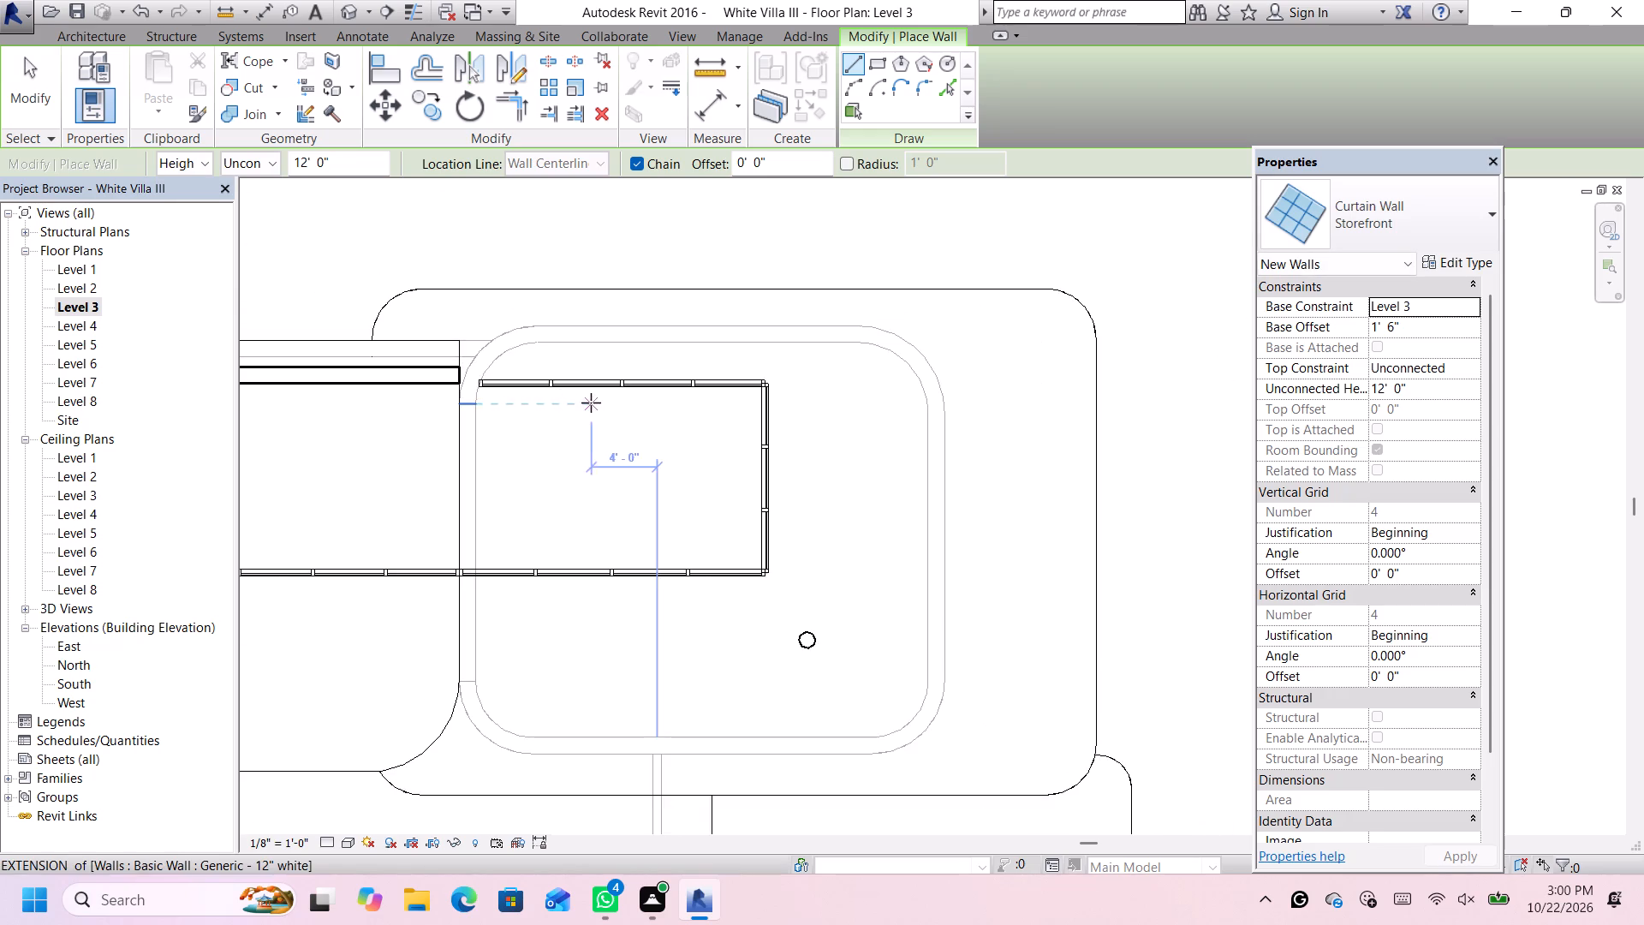
scroll(591, 403, "down", 5)
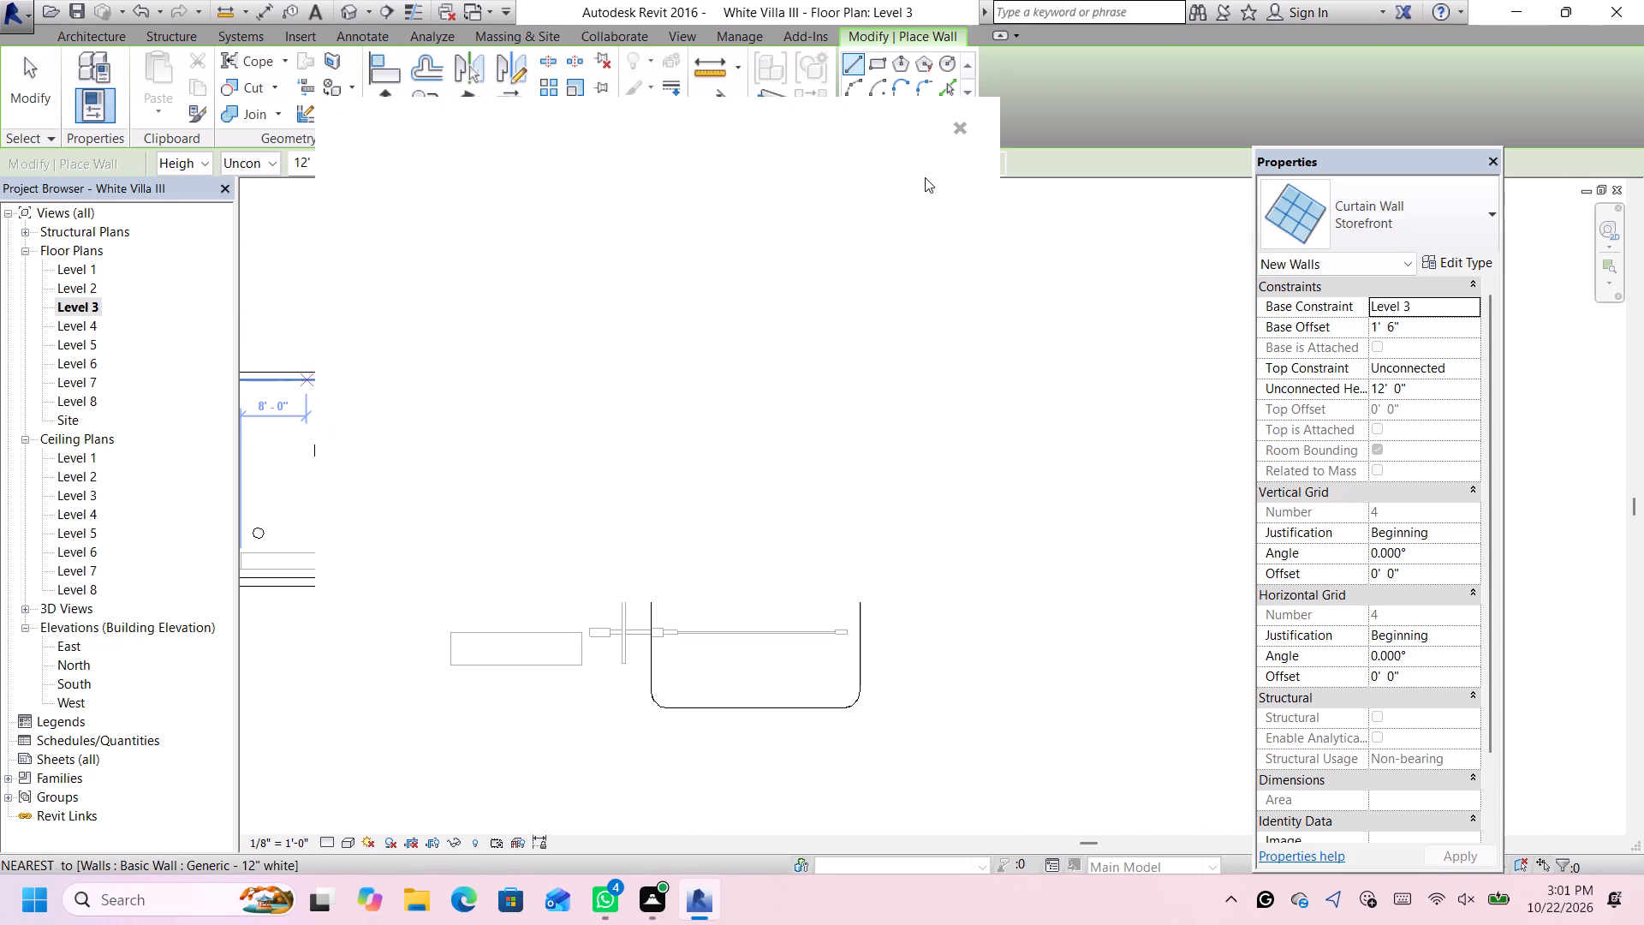
left_click(962, 129)
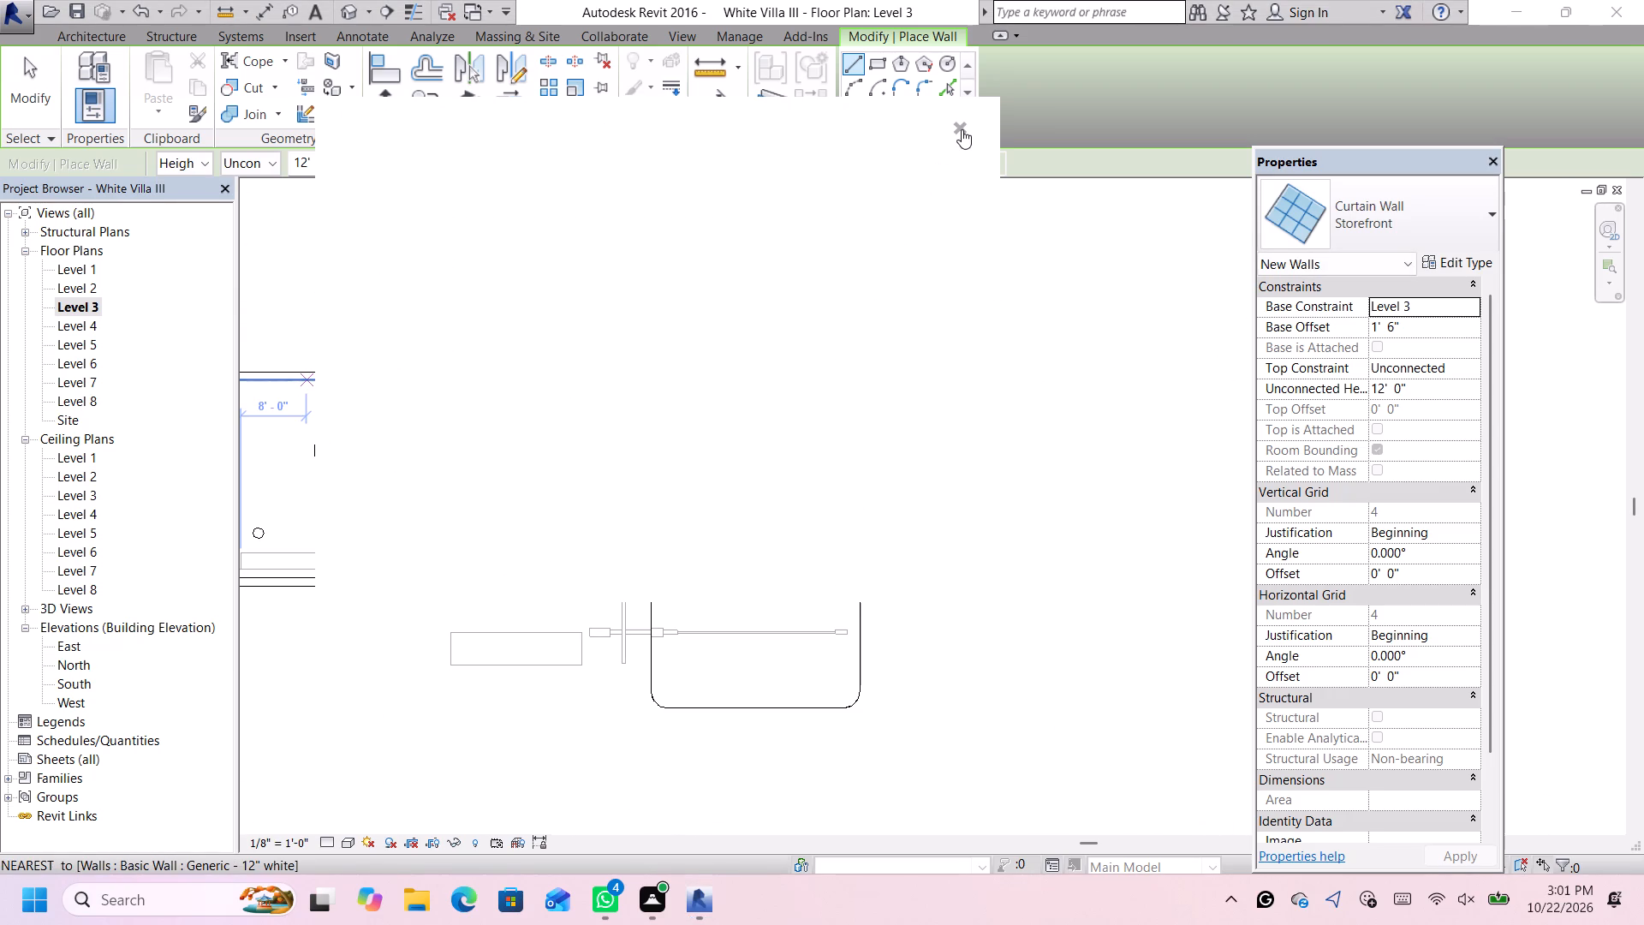
Set the new north Generic - 12" white wall's unconnected height to 10' 0", working in the 3D view.
scroll(578, 396, "down", 6)
scroll(271, 325, "up", 2)
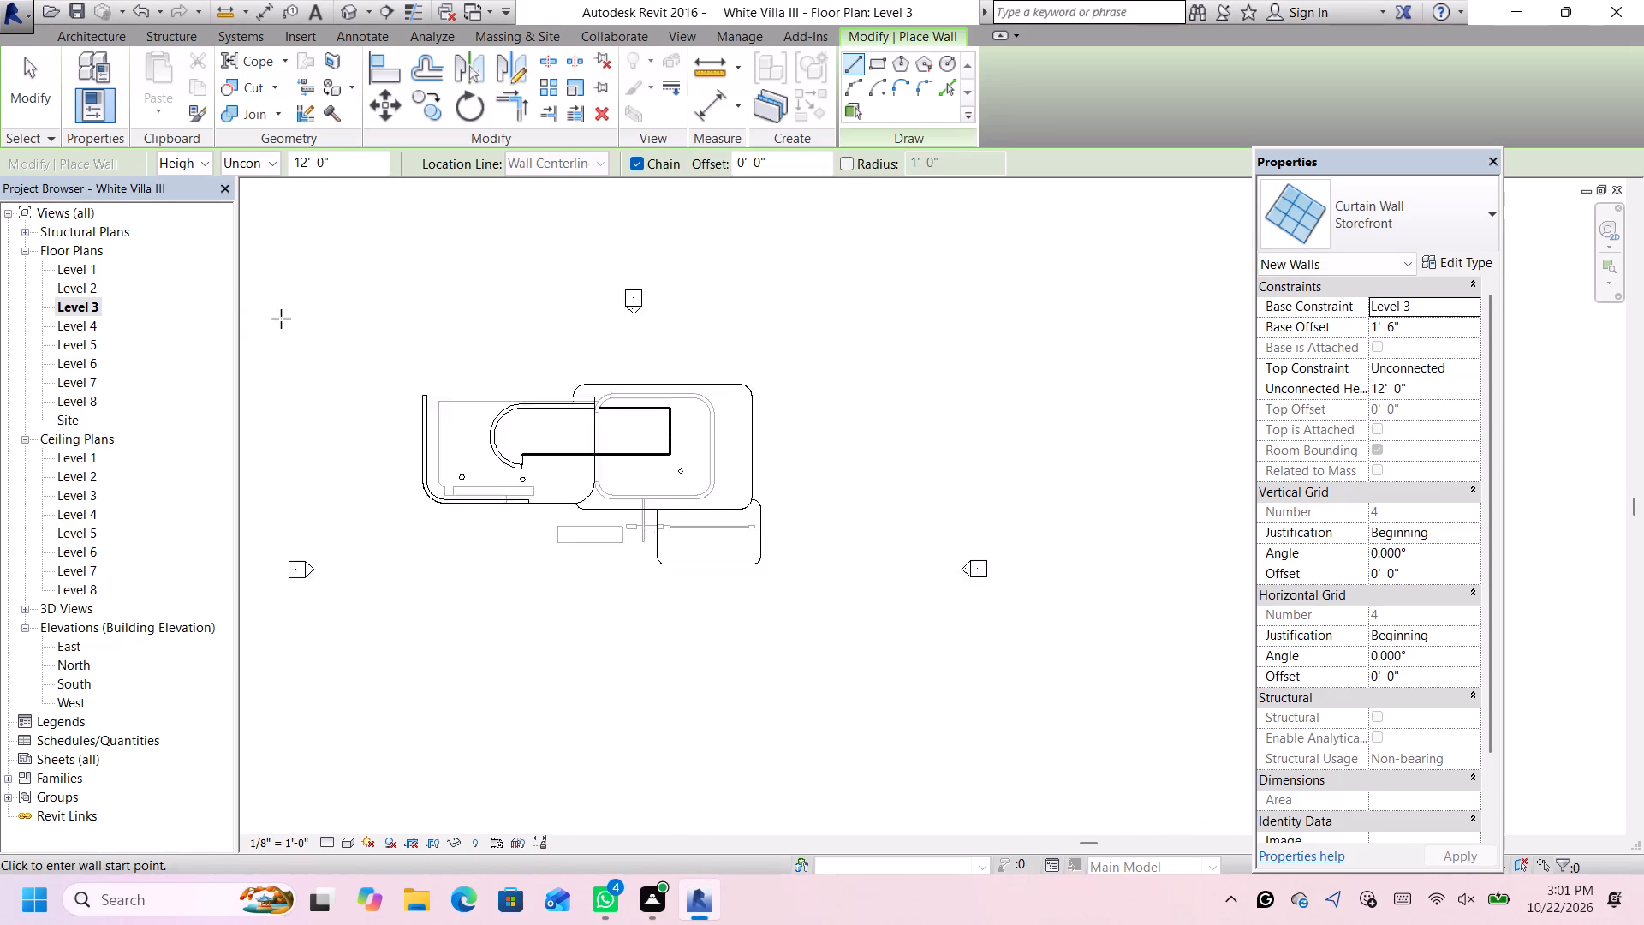
scroll(281, 319, "up", 2)
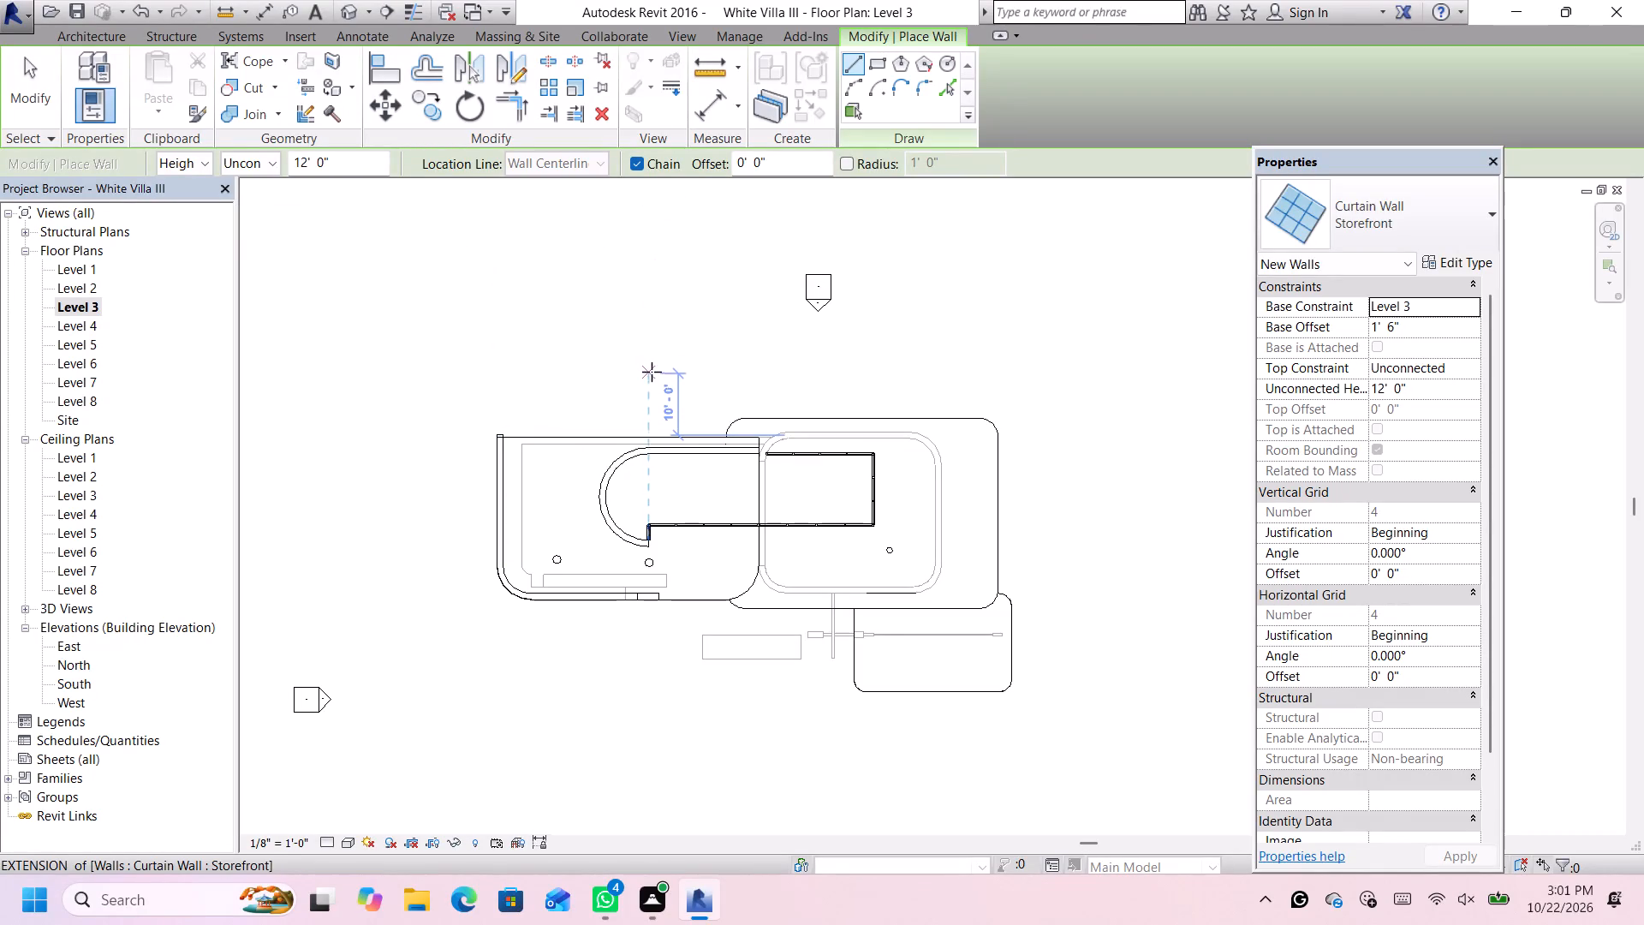
key("Escape")
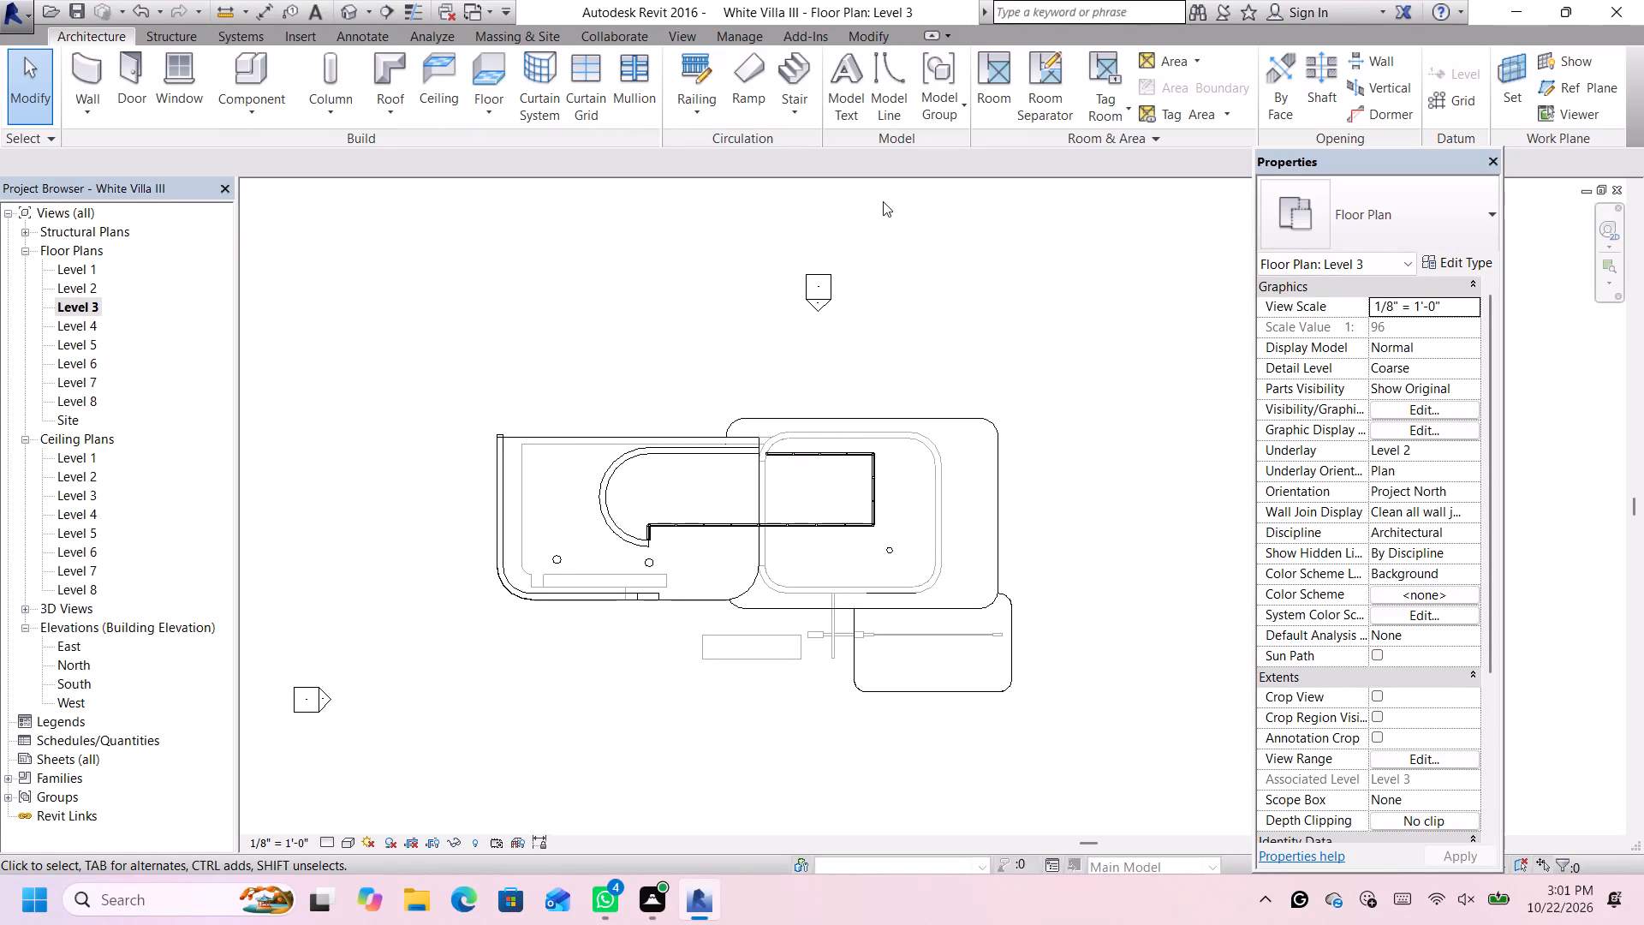
left_click(354, 16)
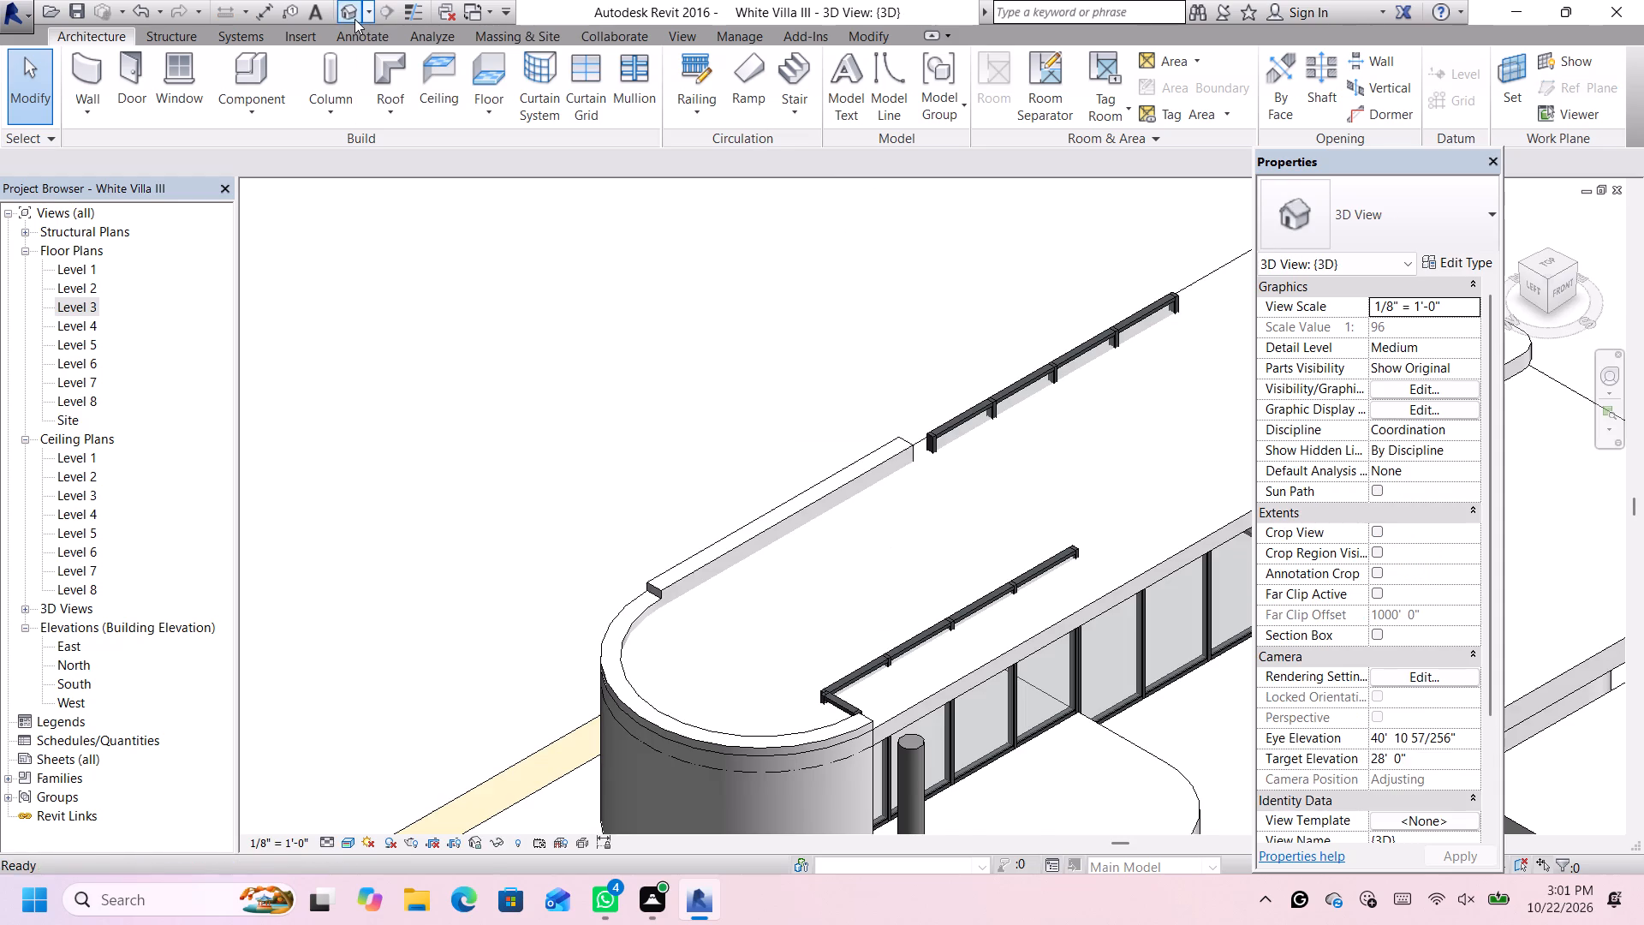
scroll(921, 338, "down", 2)
scroll(1016, 382, "up", 2)
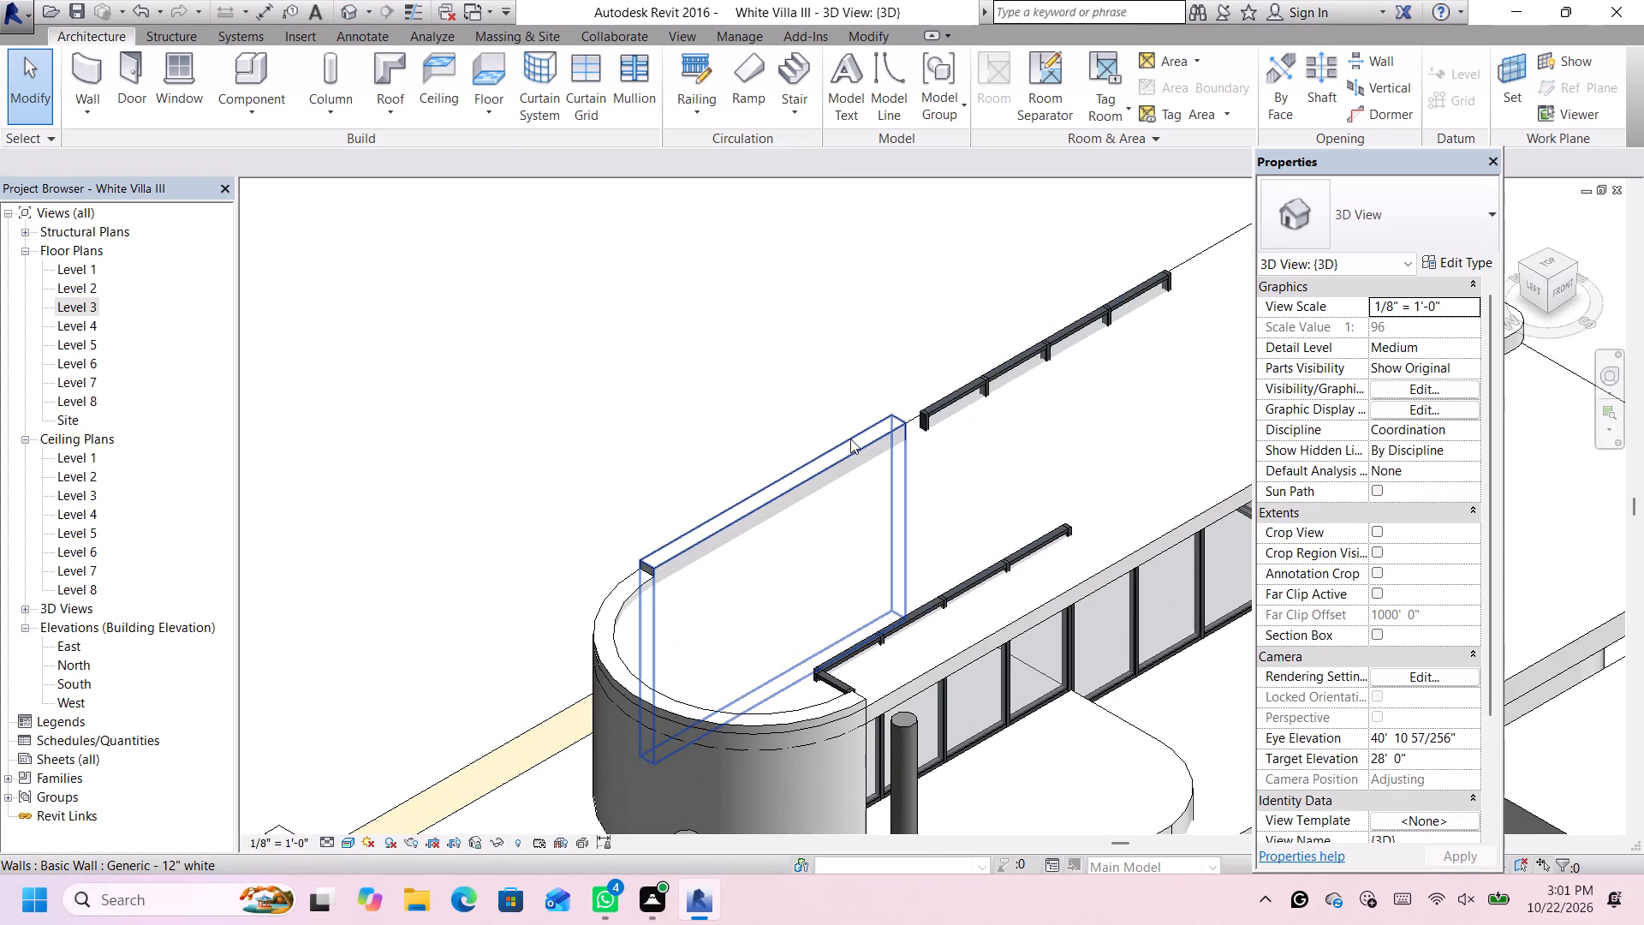
scroll(850, 440, "down", 5)
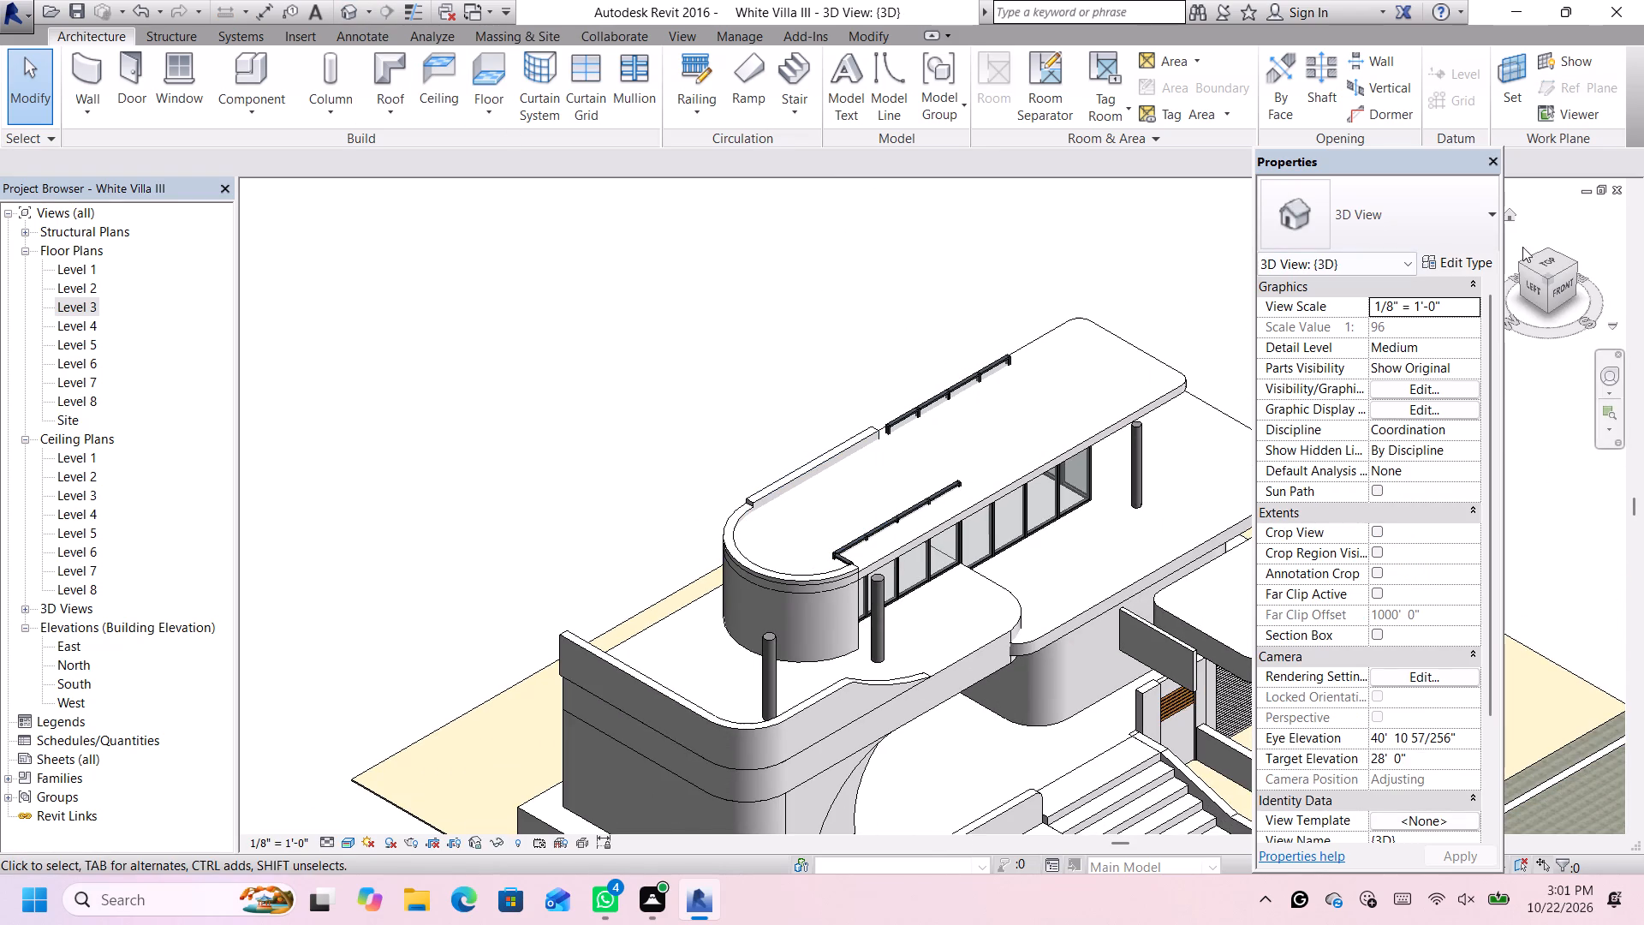
left_click(1564, 286)
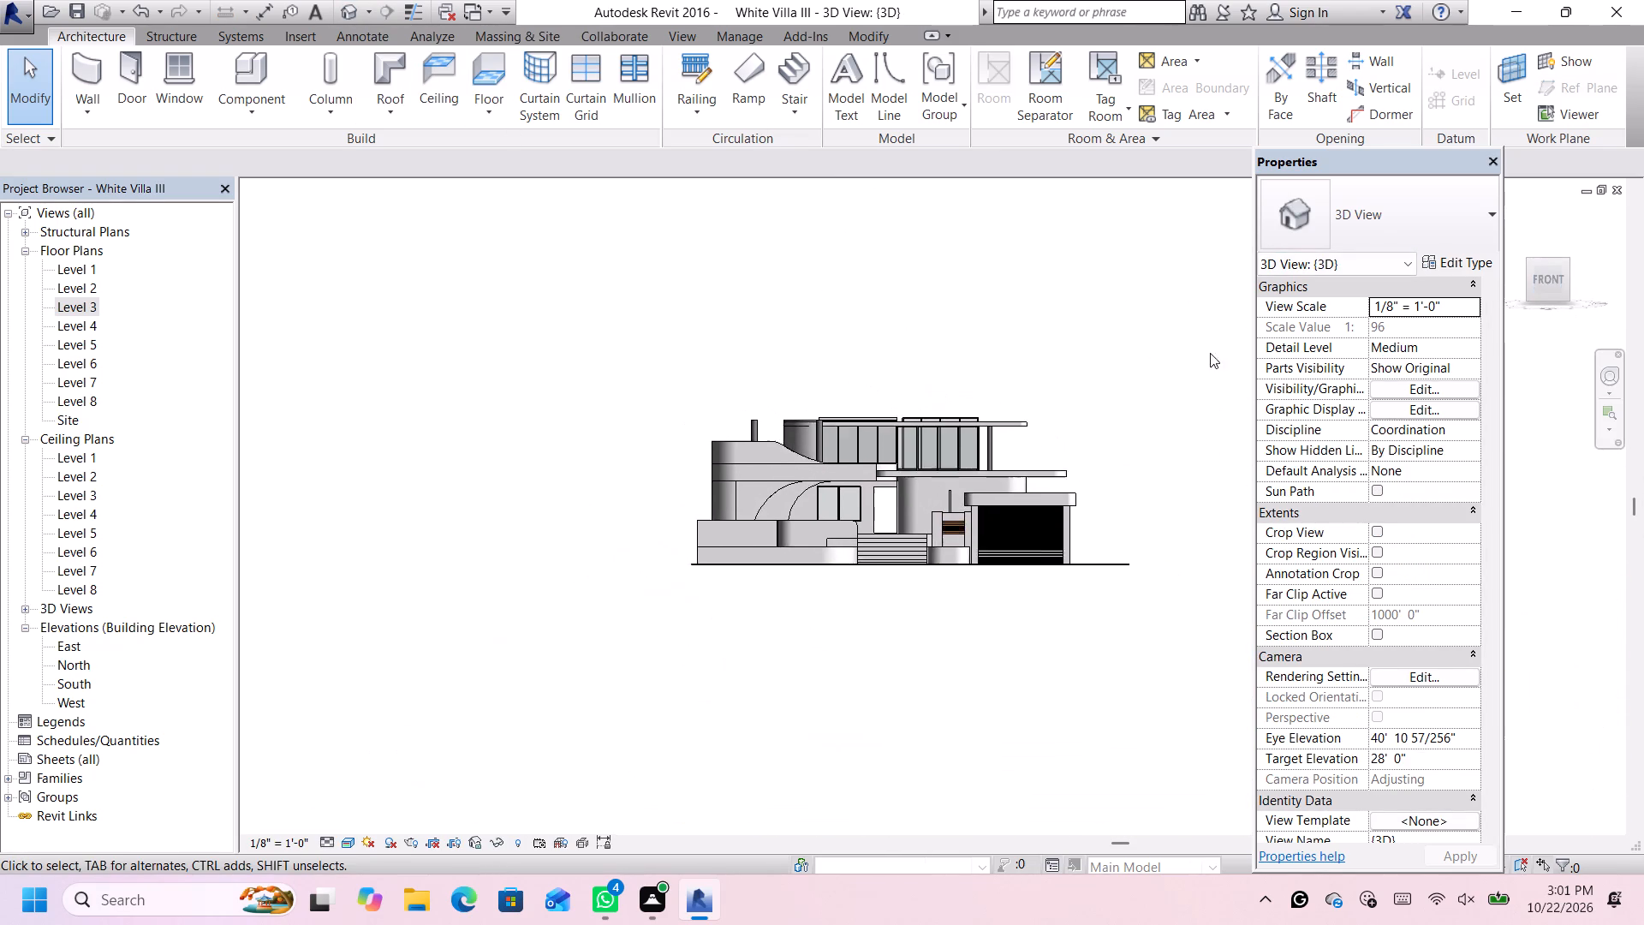
scroll(1005, 483, "up", 10)
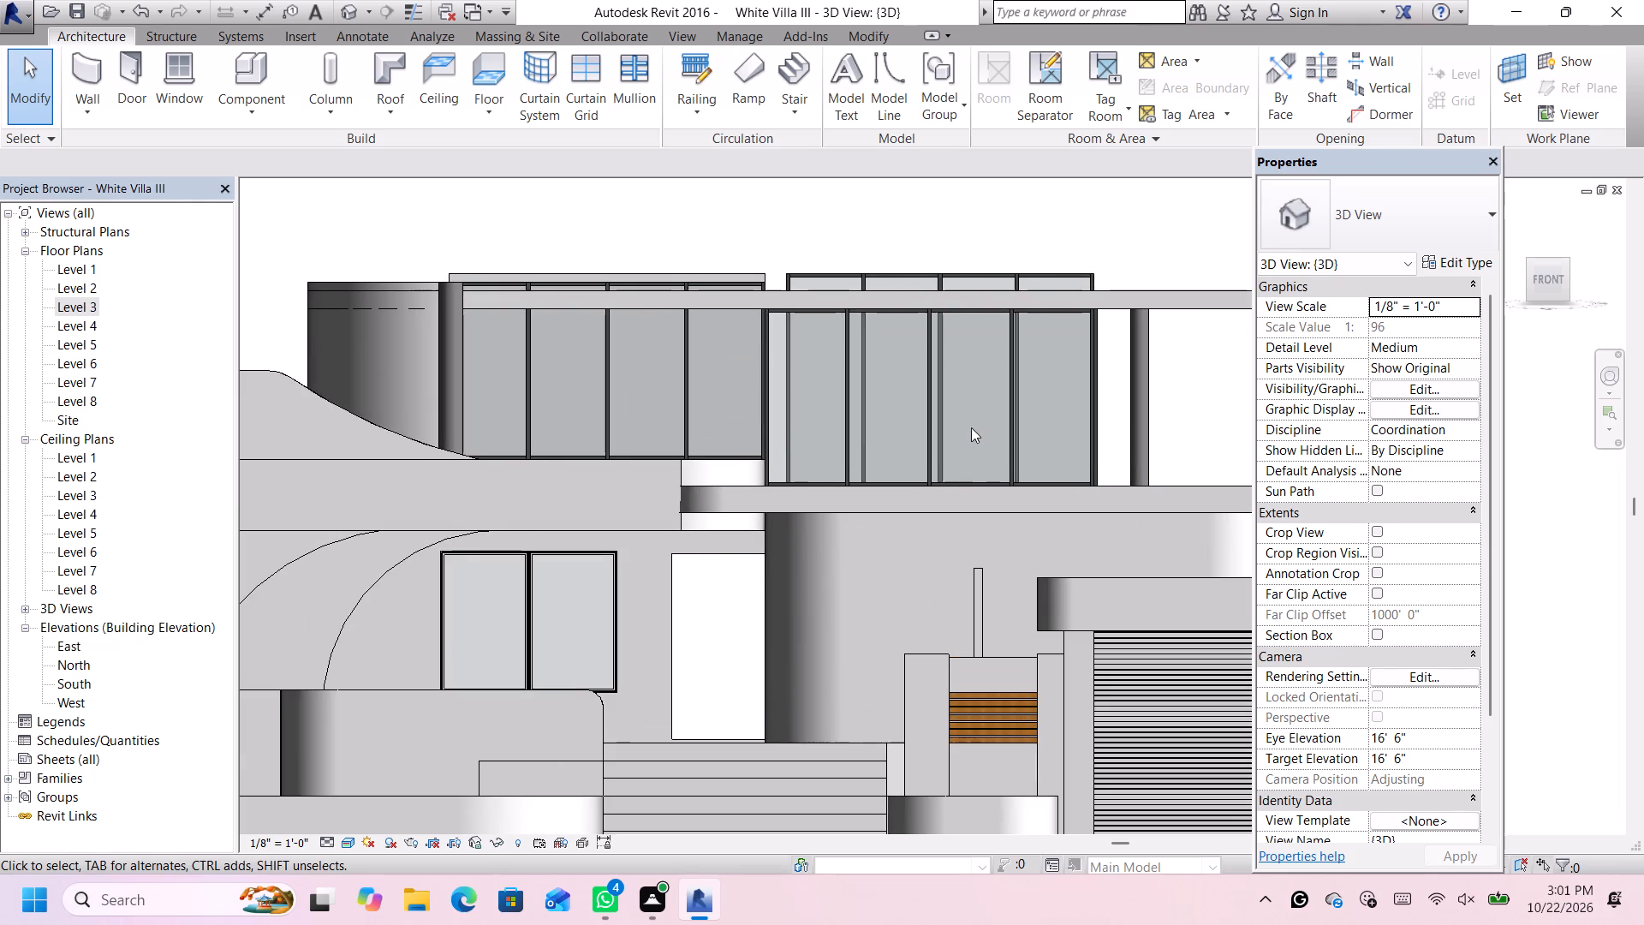
scroll(971, 421, "down", 3)
scroll(1000, 281, "up", 2)
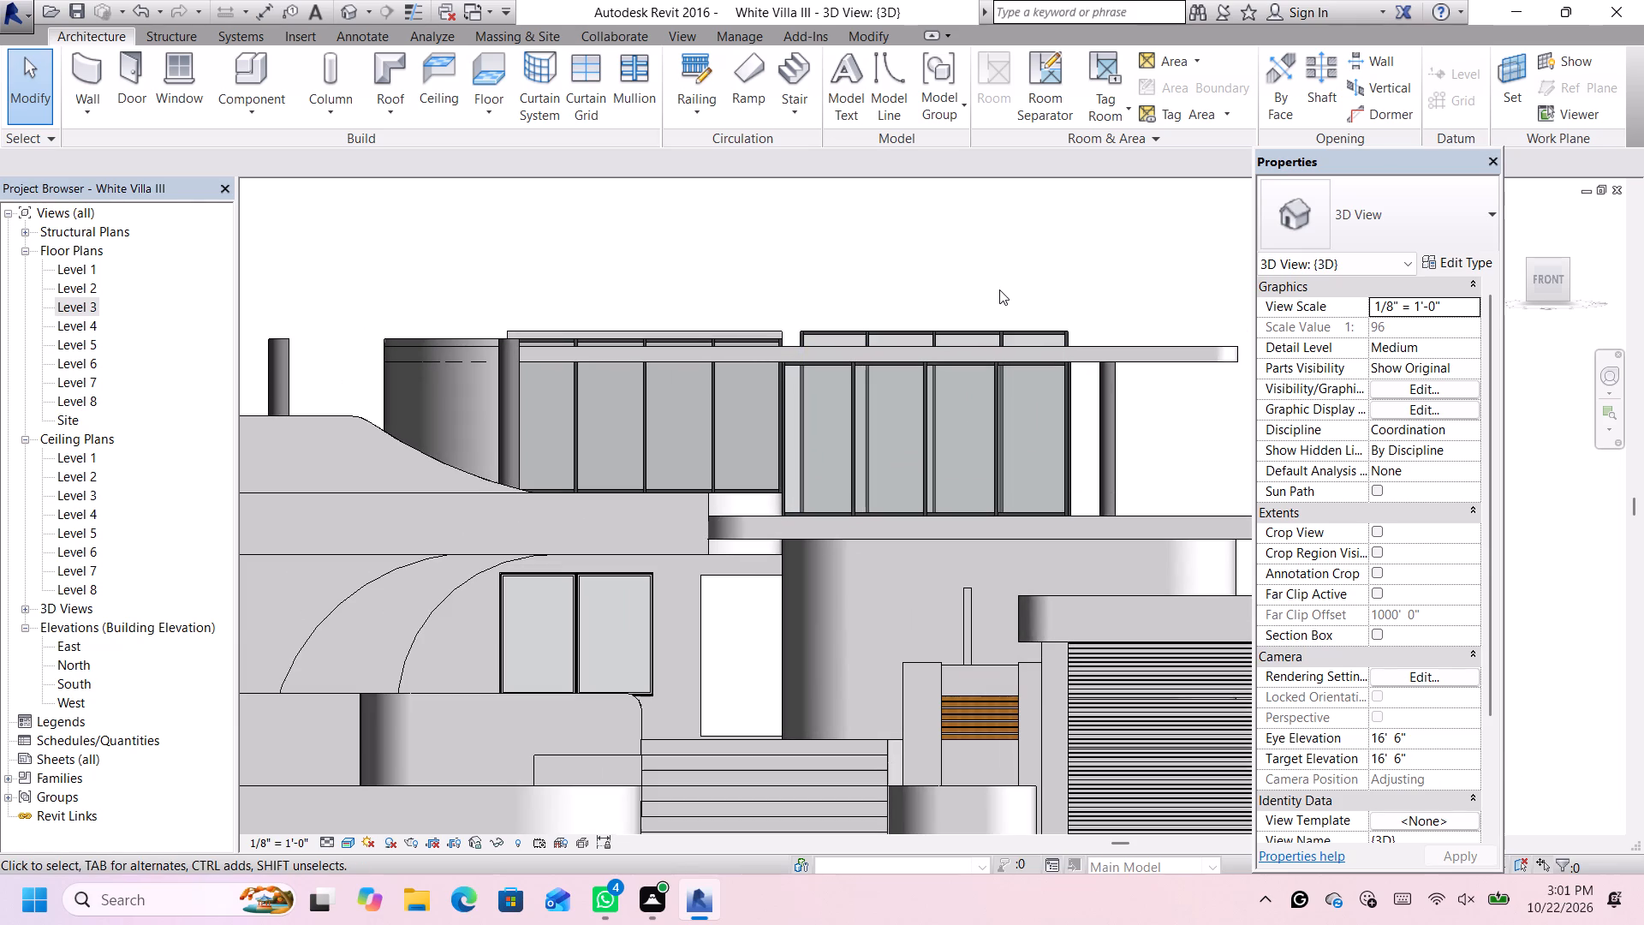
scroll(754, 324, "up", 2)
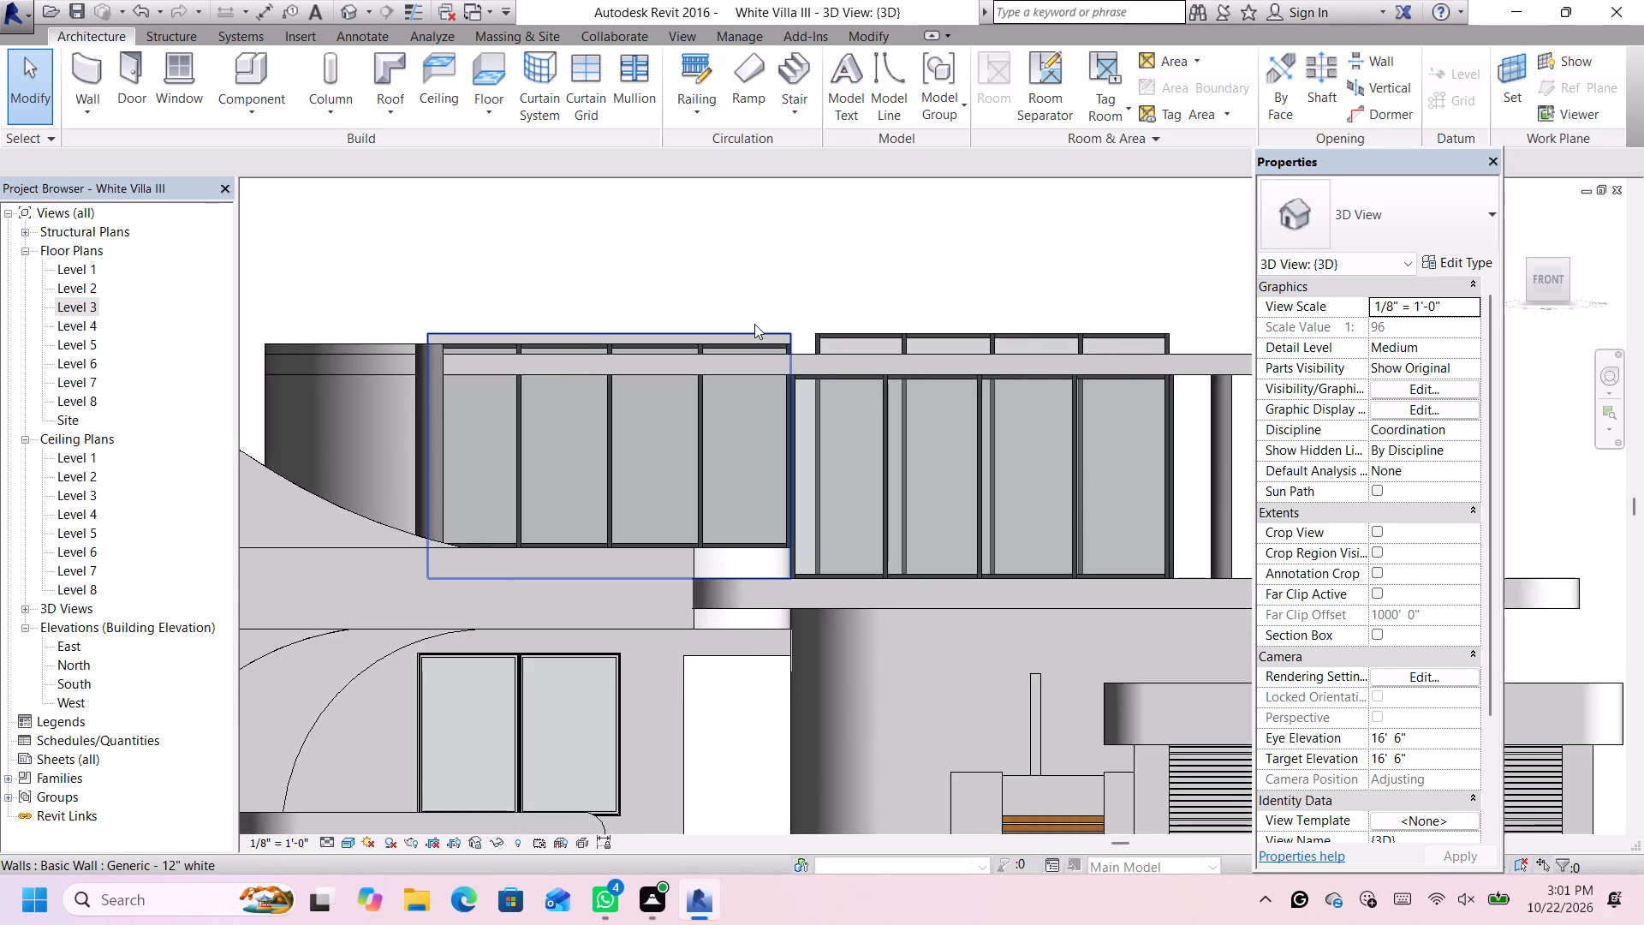
scroll(754, 324, "up", 3)
left_click(775, 331)
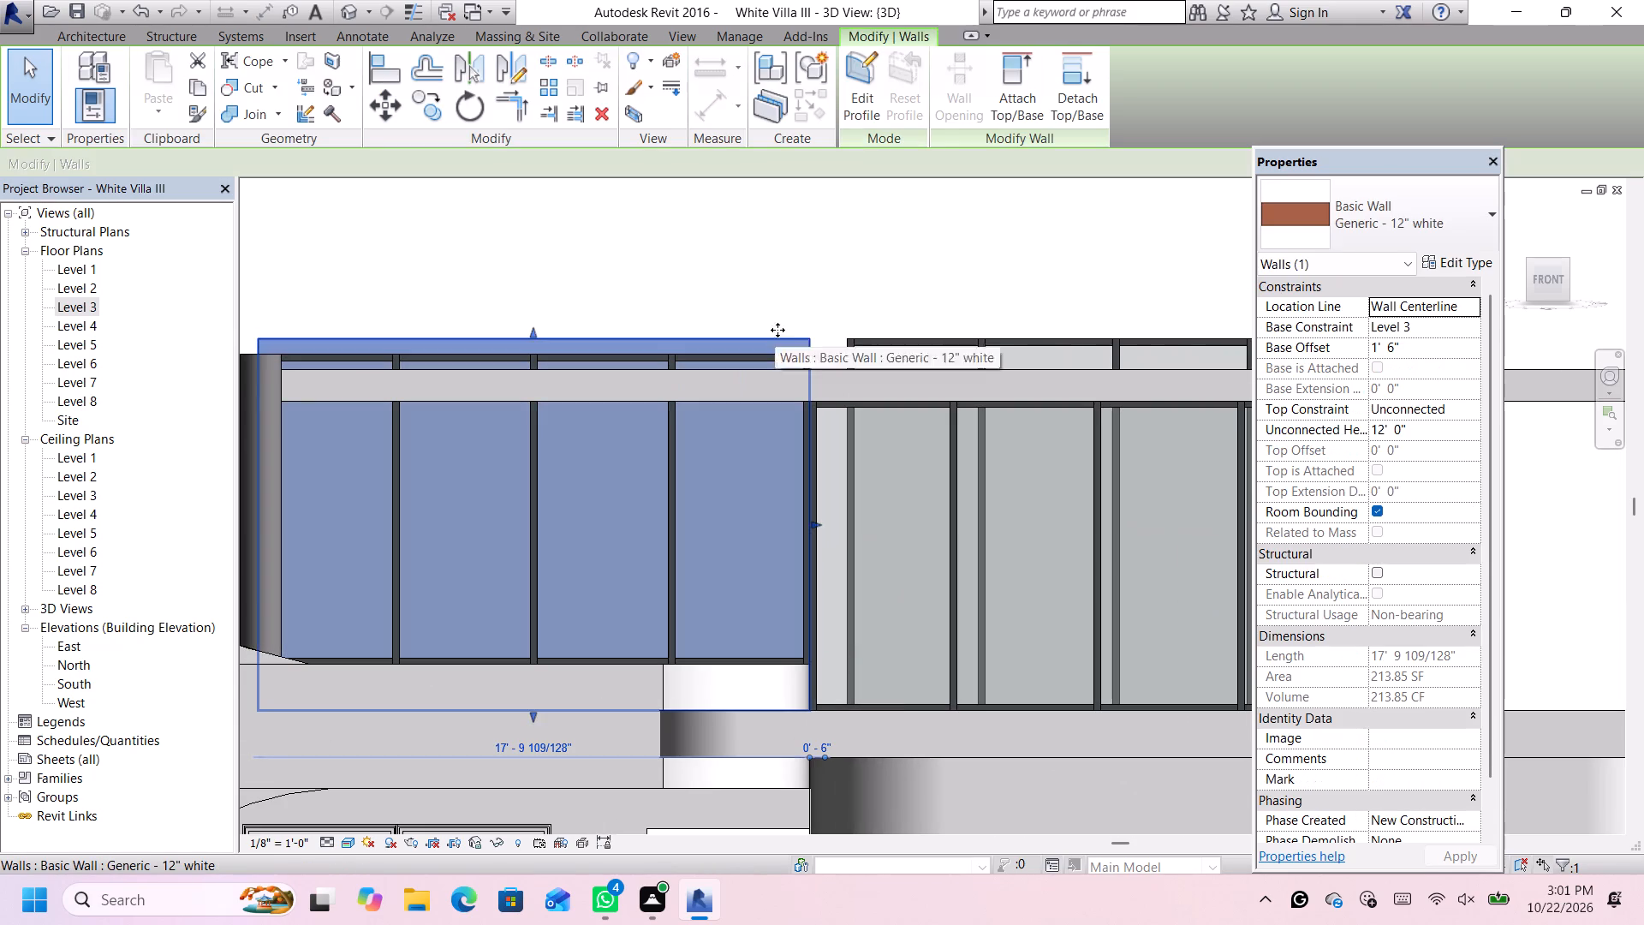
left_click(1436, 431)
key("BackSpace")
type("10'")
key("Return")
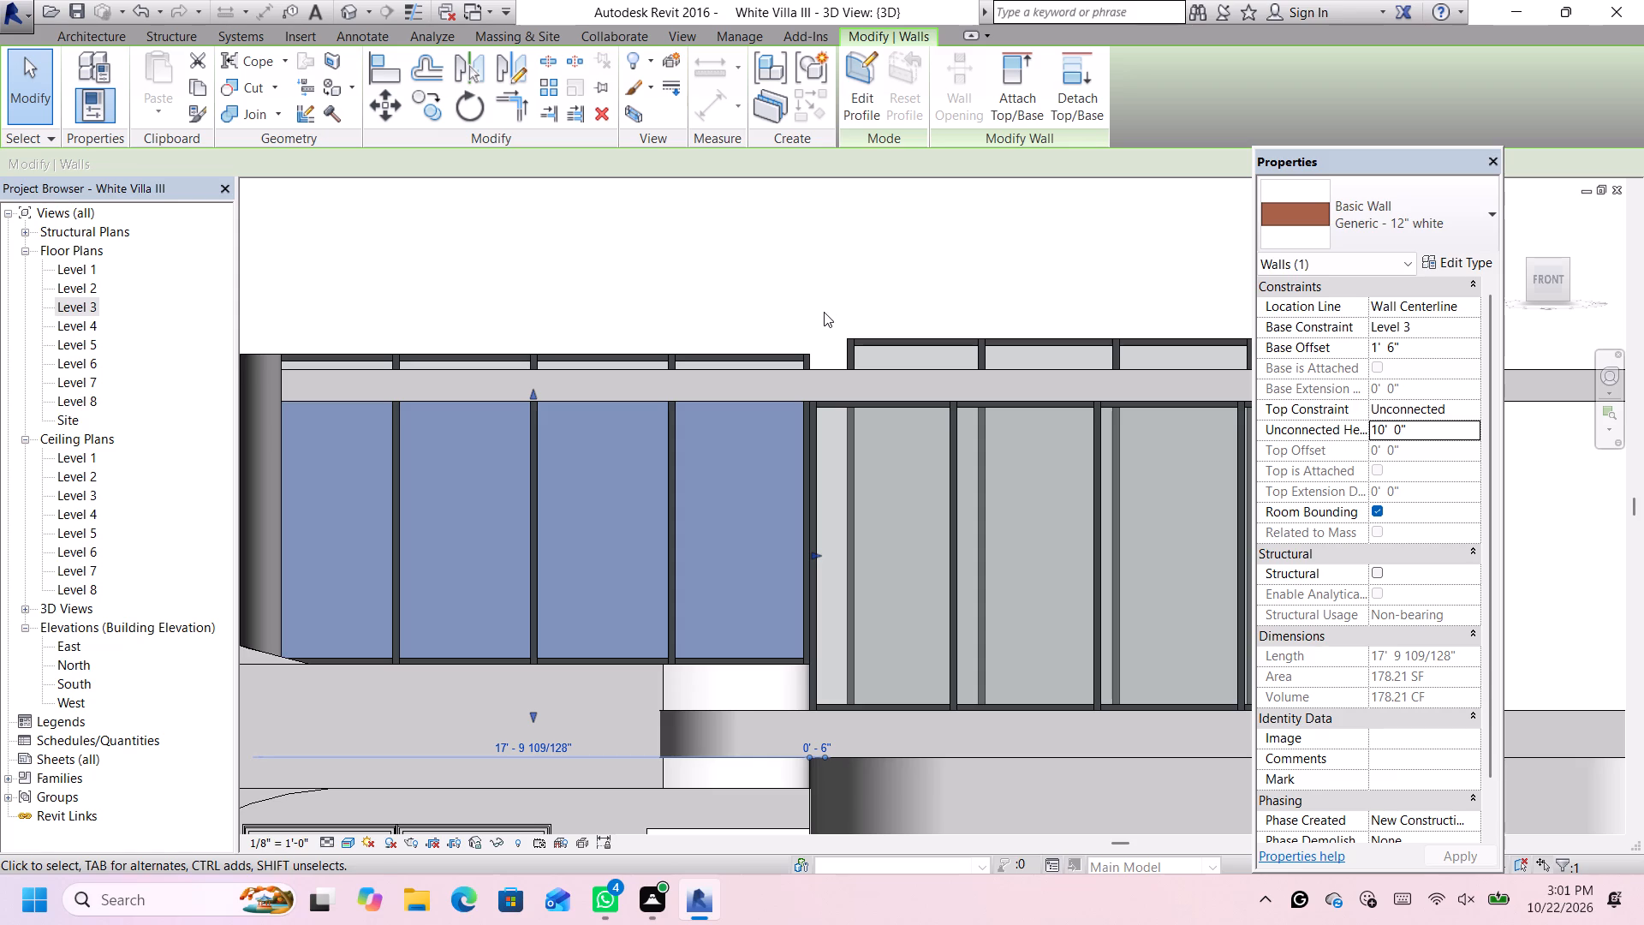
Set the same north white wall's base offset to 3' 0".
scroll(860, 320, "down", 2)
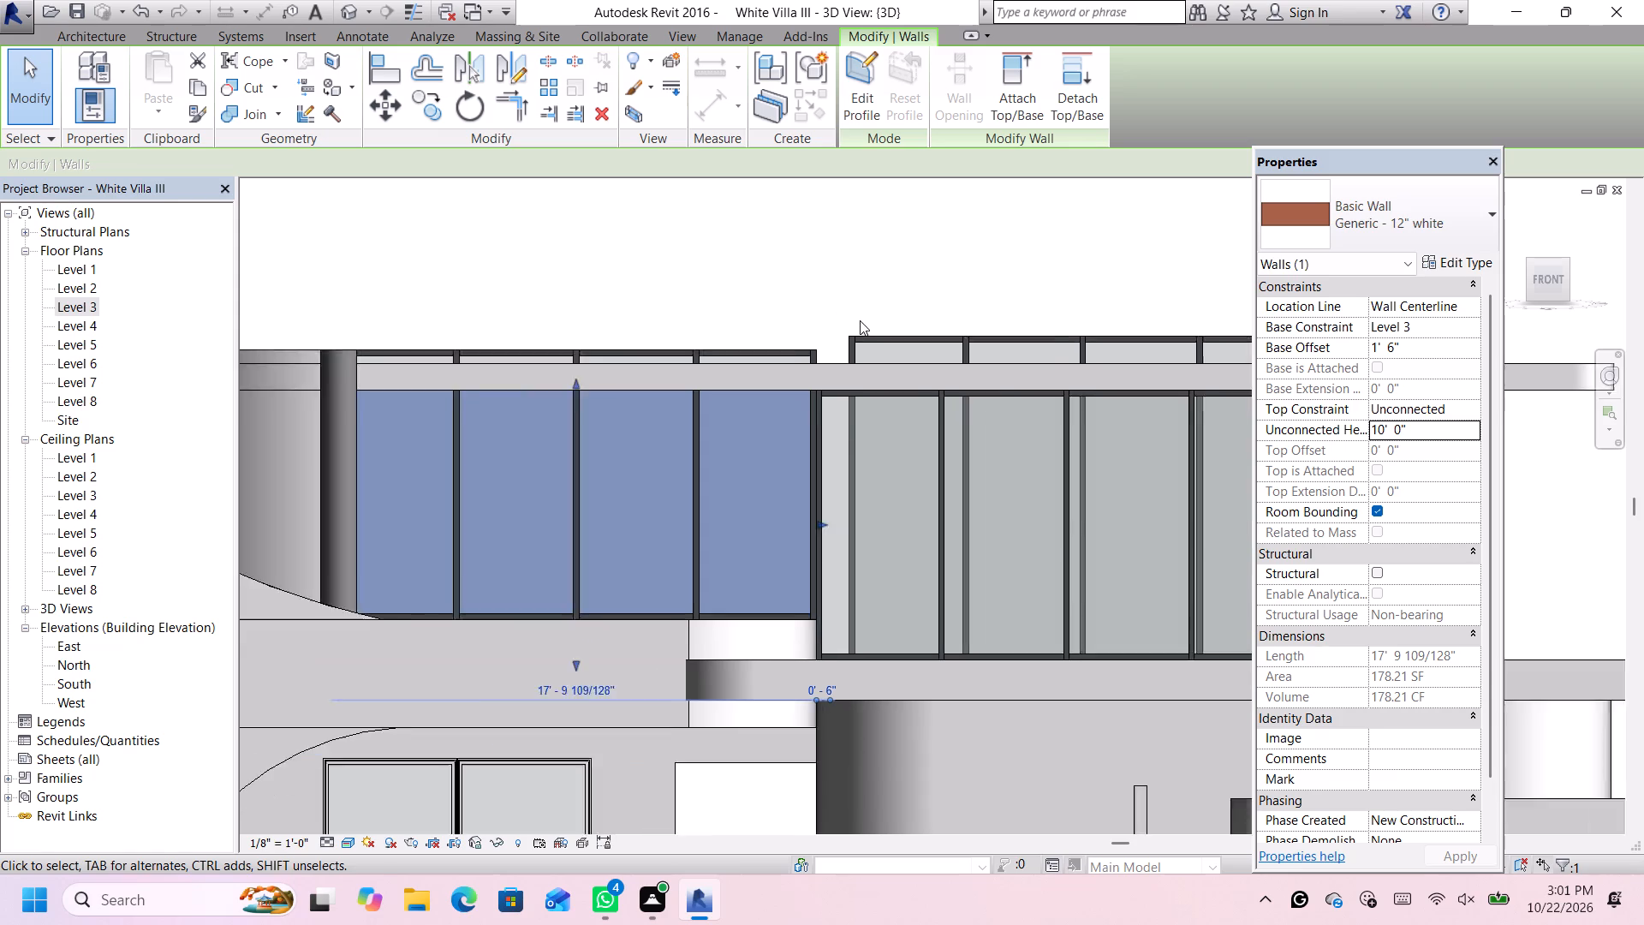
scroll(860, 320, "down", 1)
left_click(1531, 261)
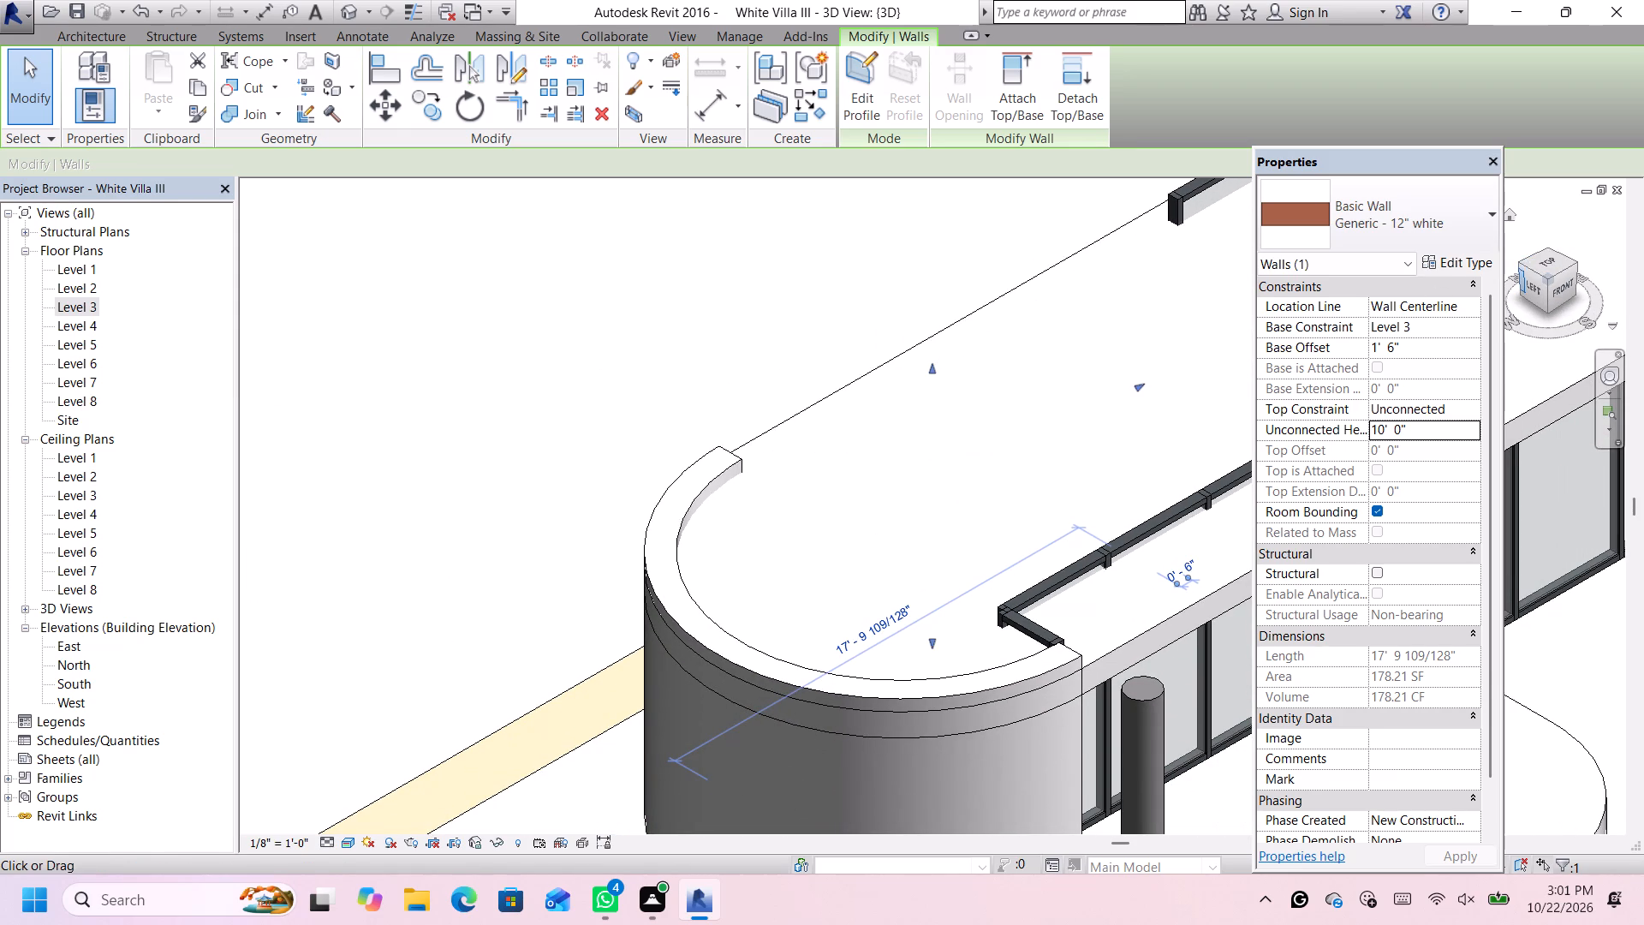
left_click(1431, 354)
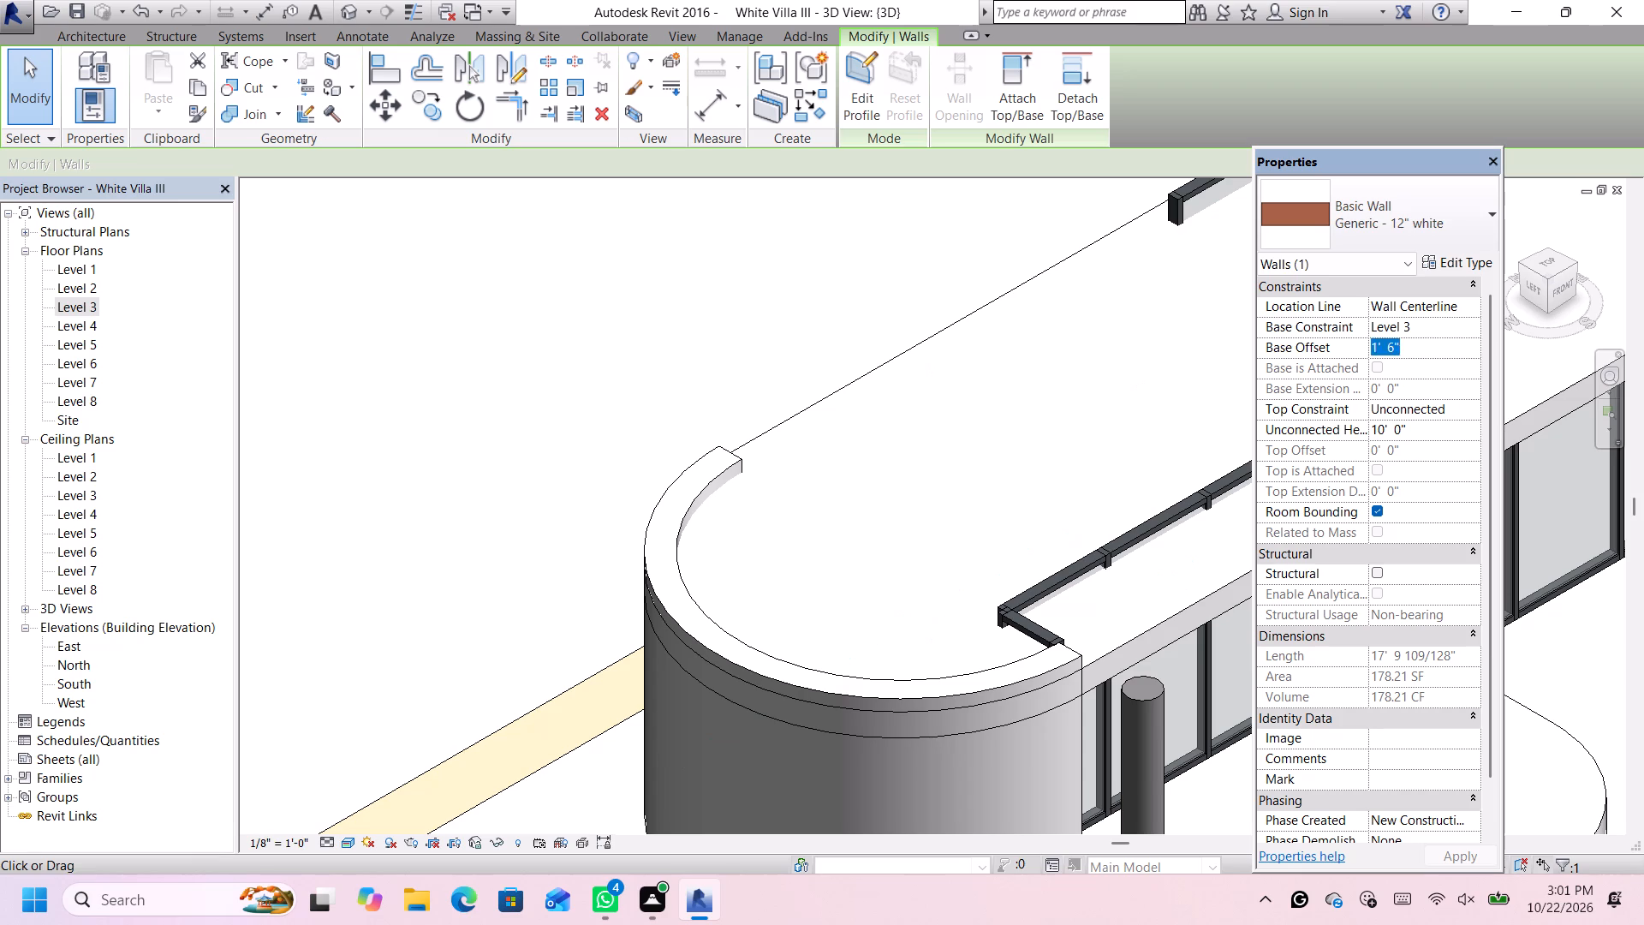
key("BackSpace")
type("3'")
key("Return")
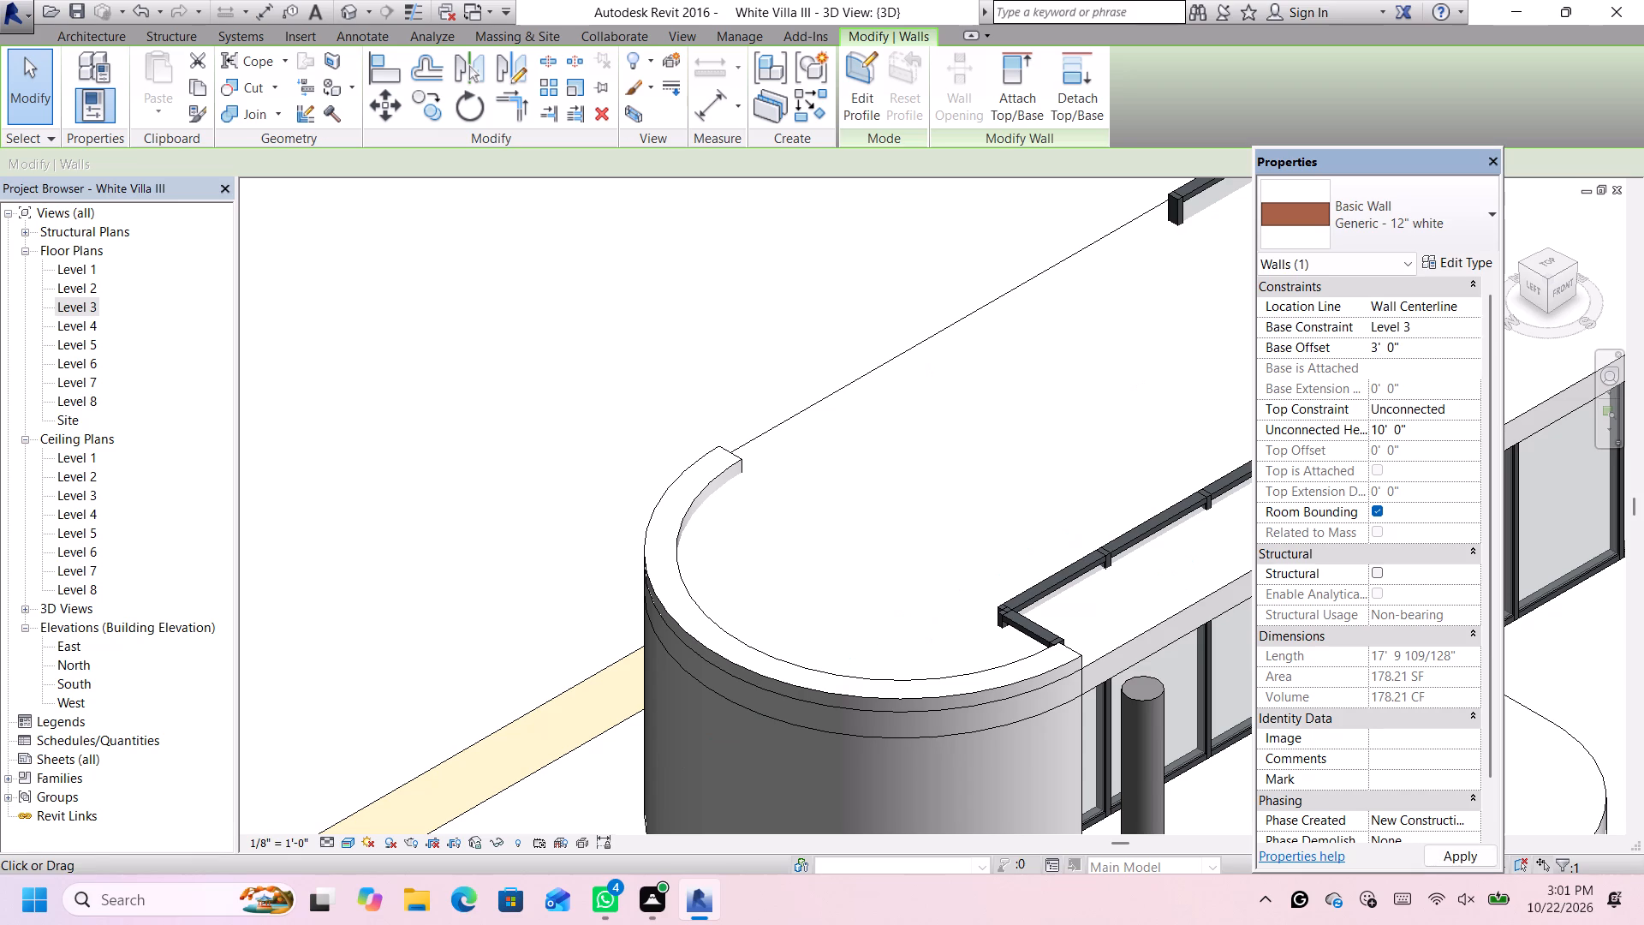
scroll(980, 354, "down", 8)
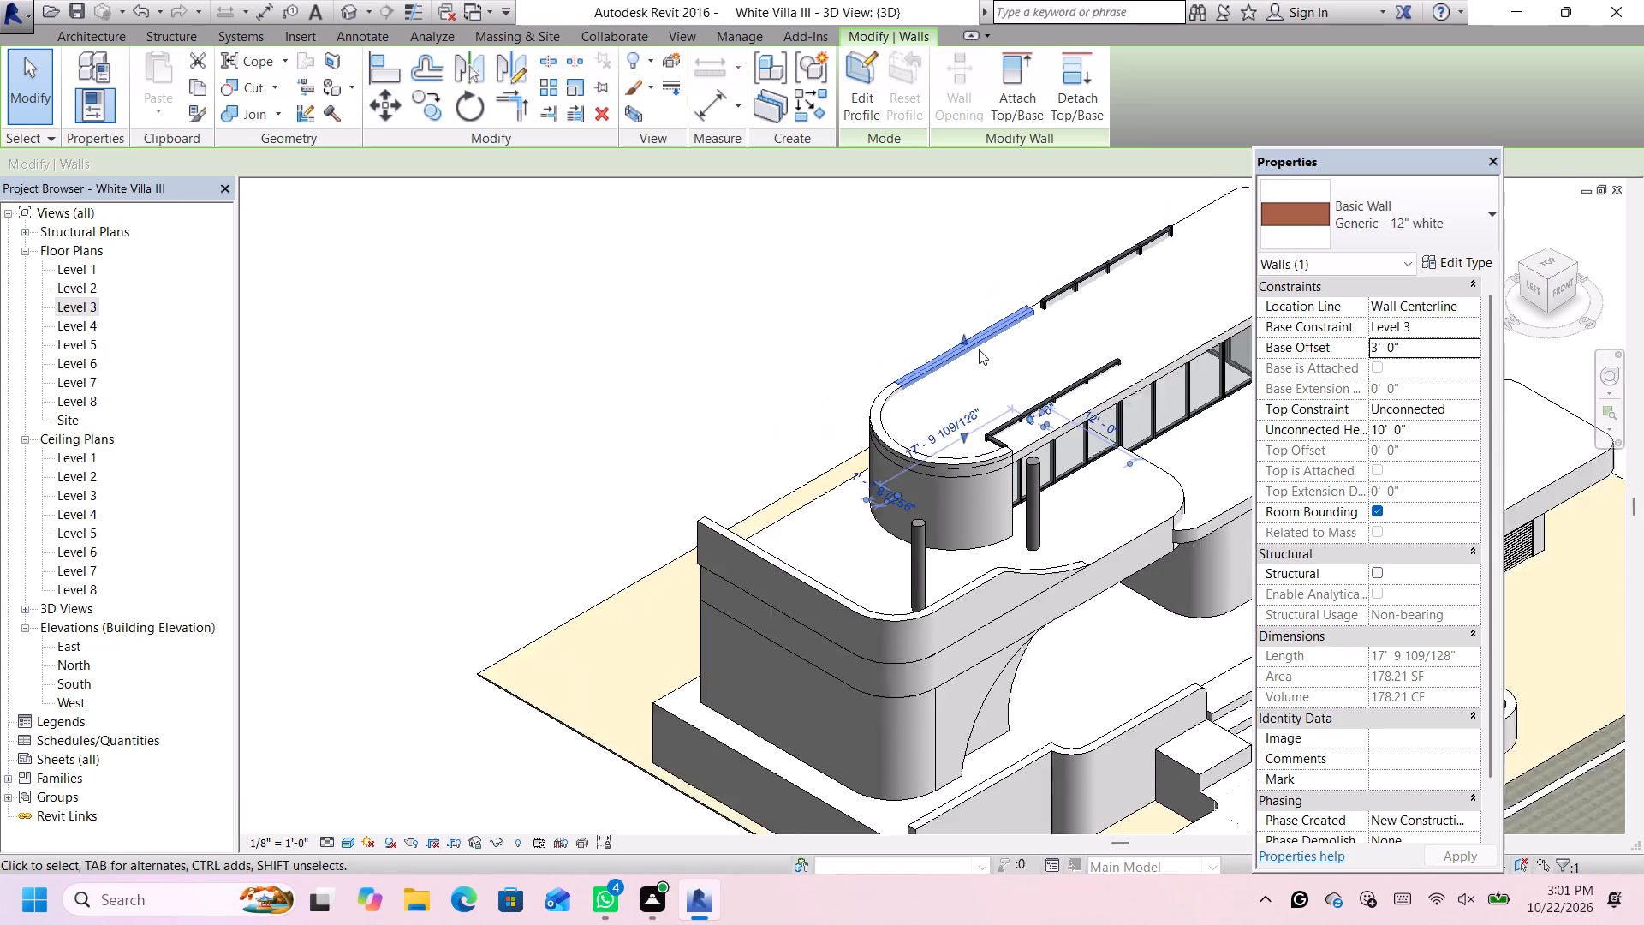
Set the north Storefront curtain wall's unconnected height to 10' 0".
scroll(979, 349, "down", 1)
scroll(1083, 250, "up", 4)
left_click(1120, 228)
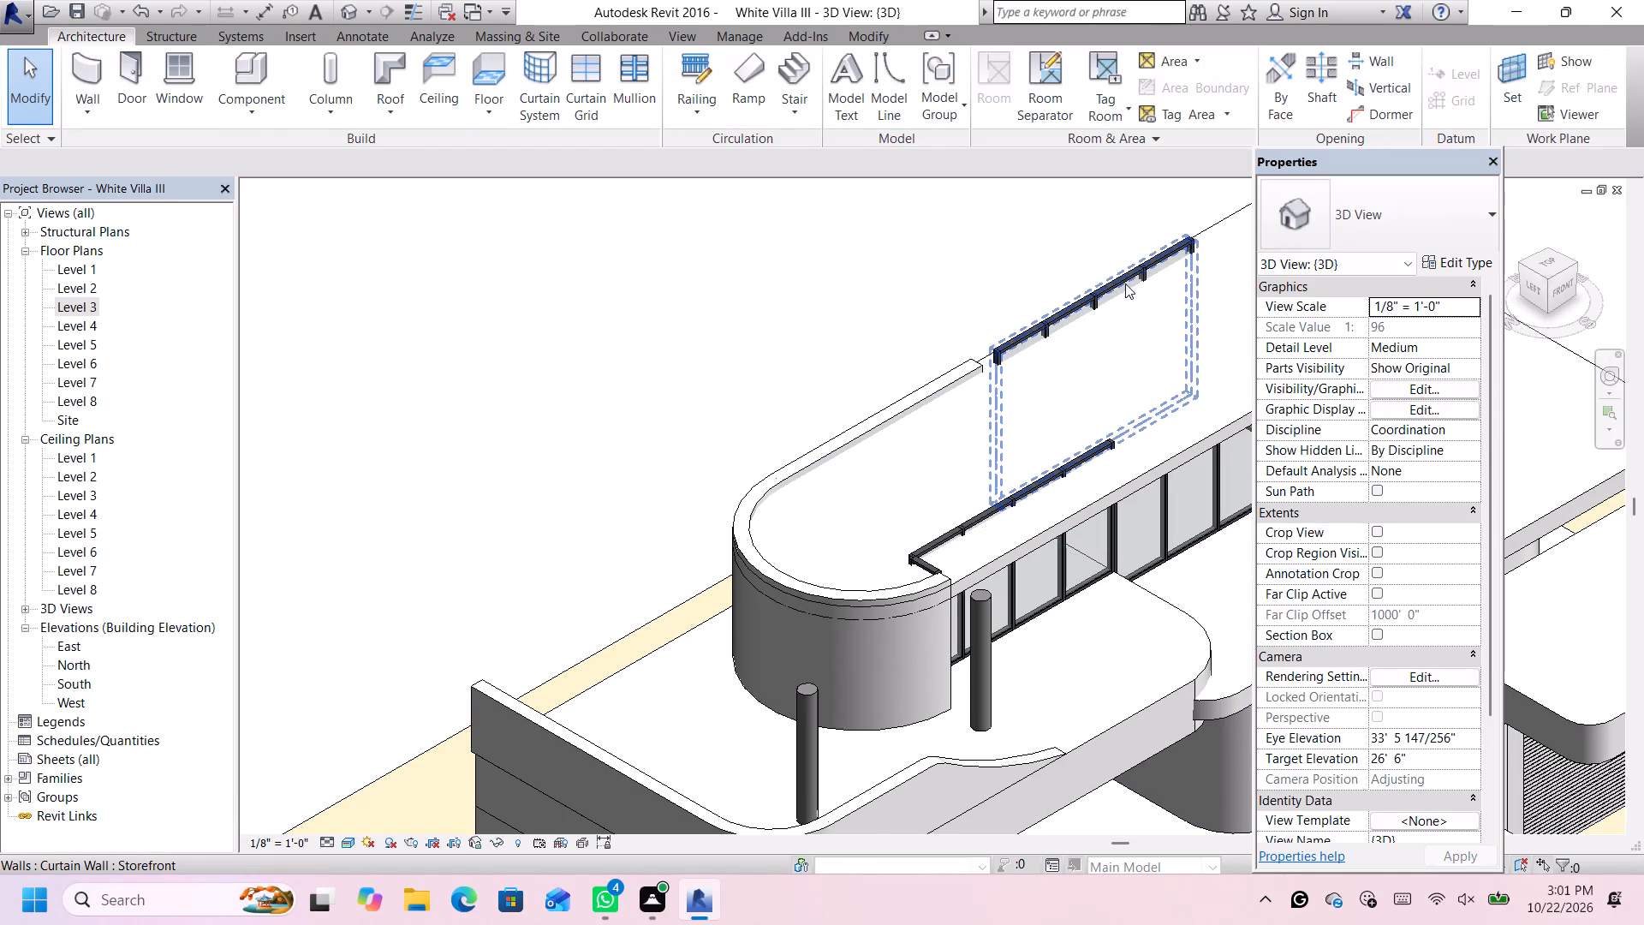
left_click(1125, 283)
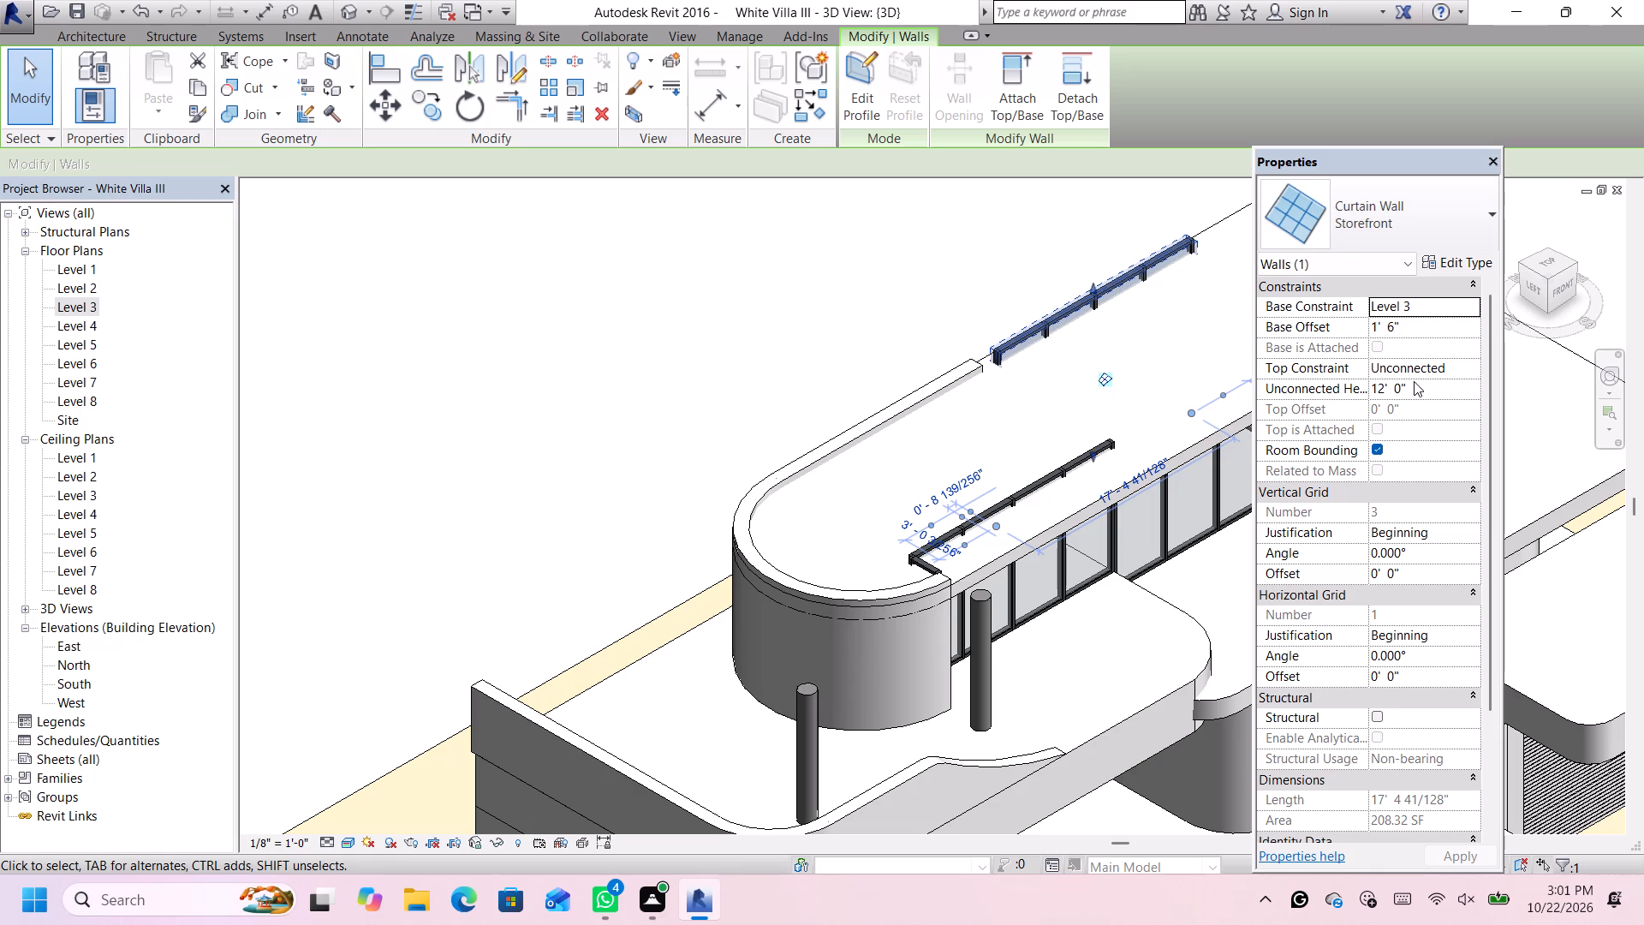
left_click(1415, 389)
key("BackSpace")
type("10'")
key("Return")
scroll(1094, 343, "down", 1)
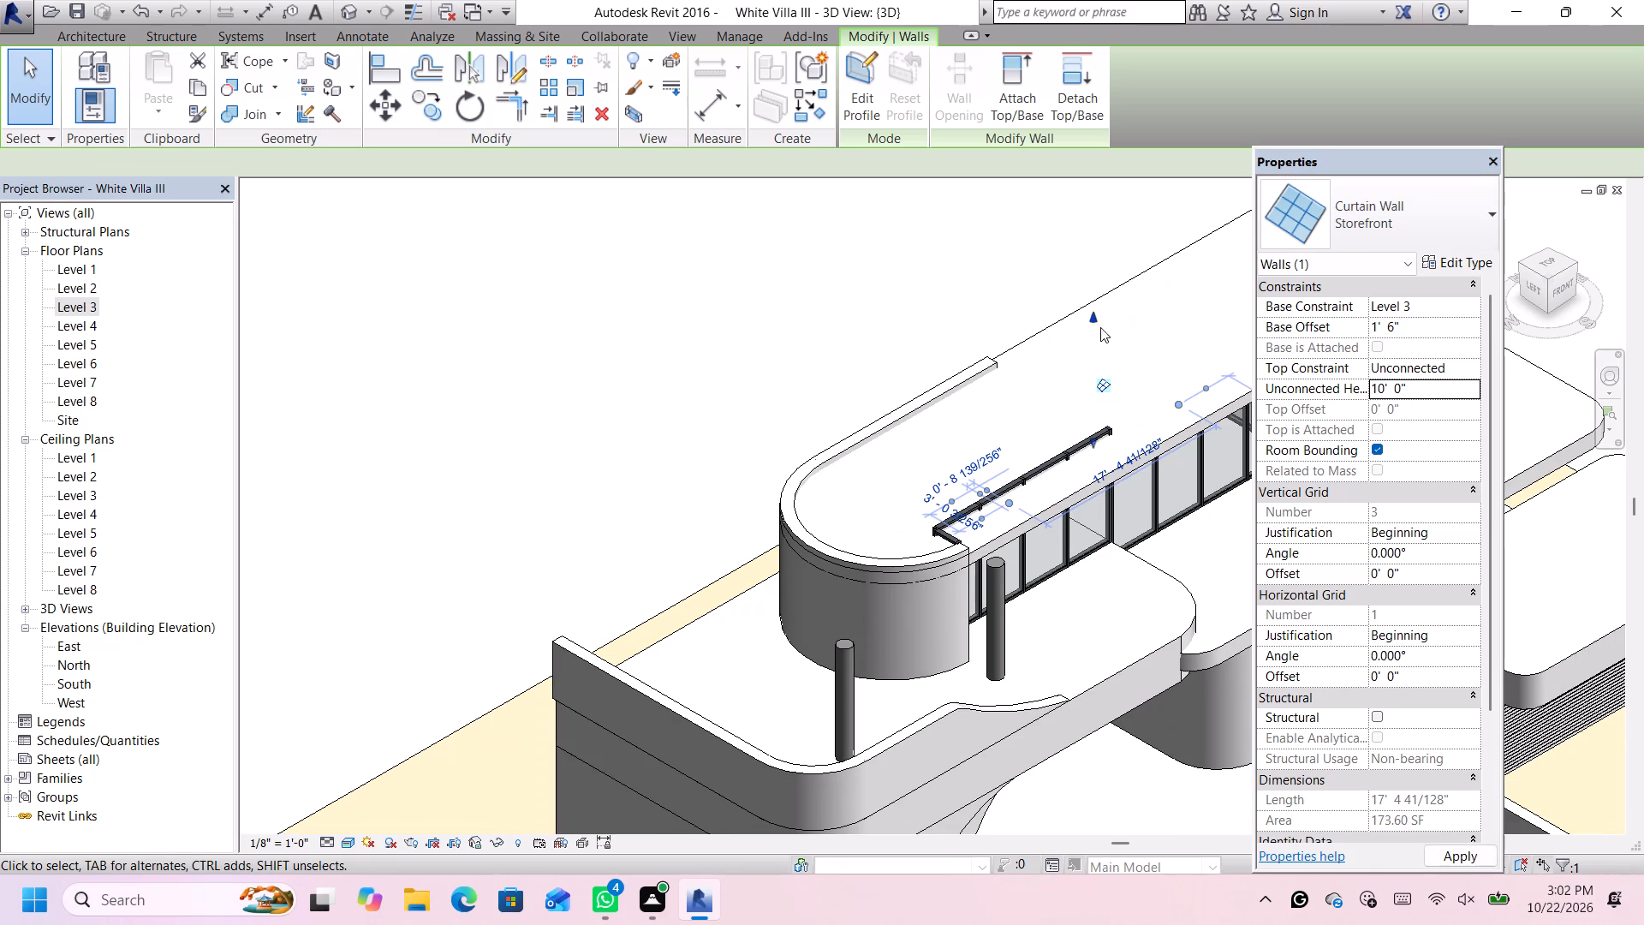
scroll(1057, 391, "down", 5)
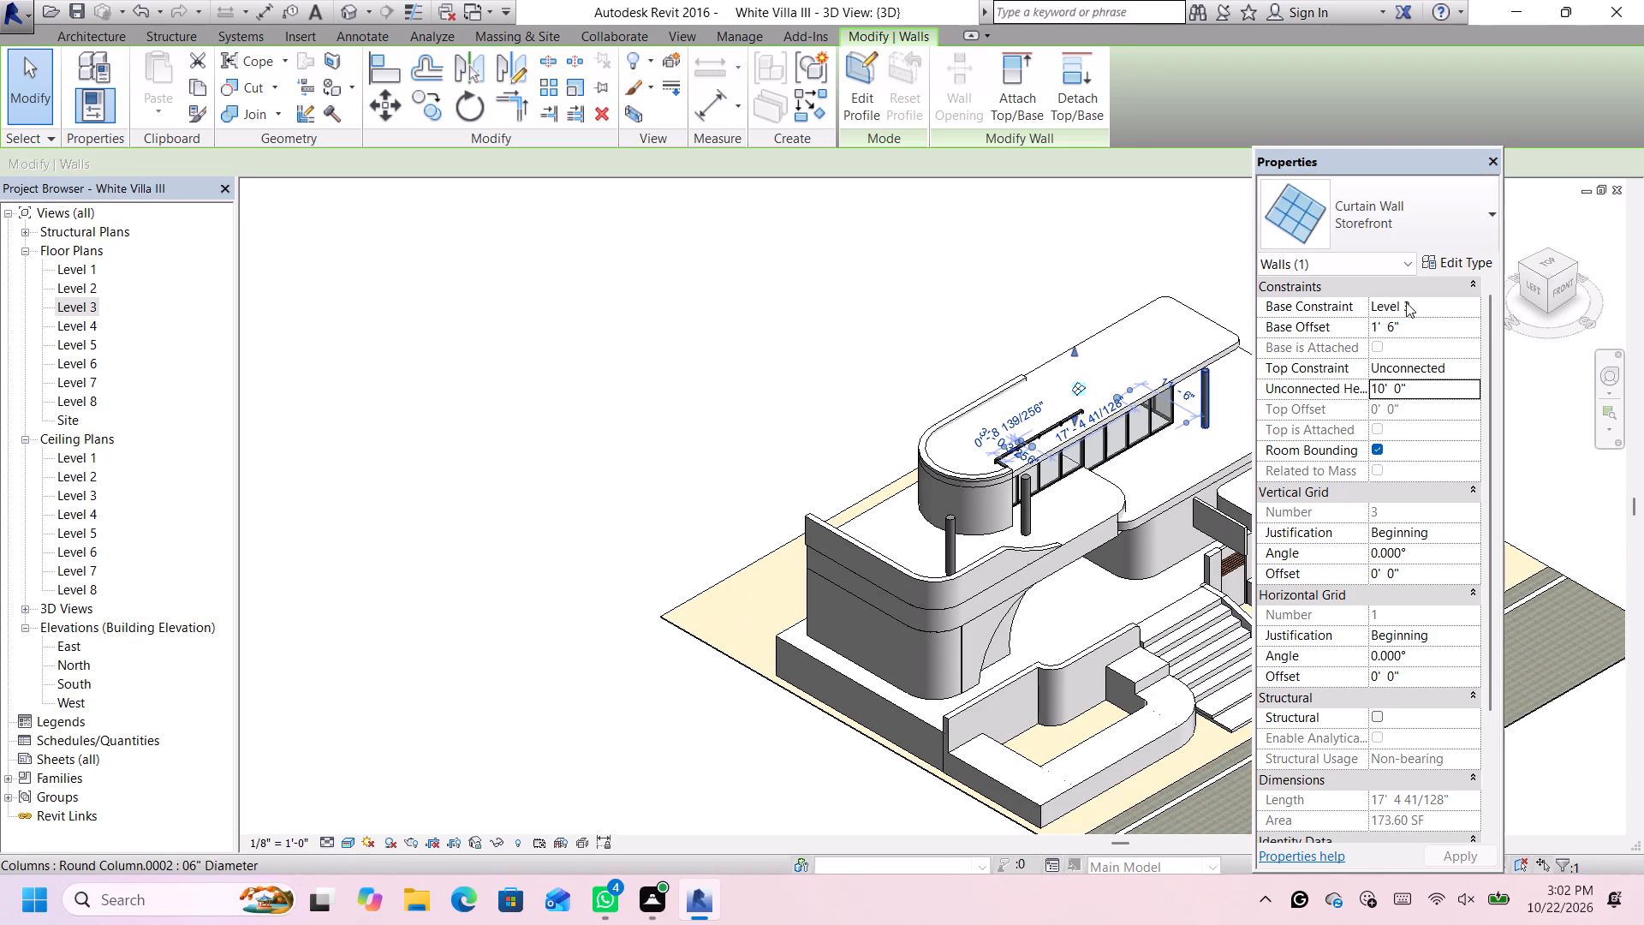
Nudge the 06" Diameter round column near the curtain wall's southeast corner slightly east and northward, under the upper slab.
left_click(1570, 262)
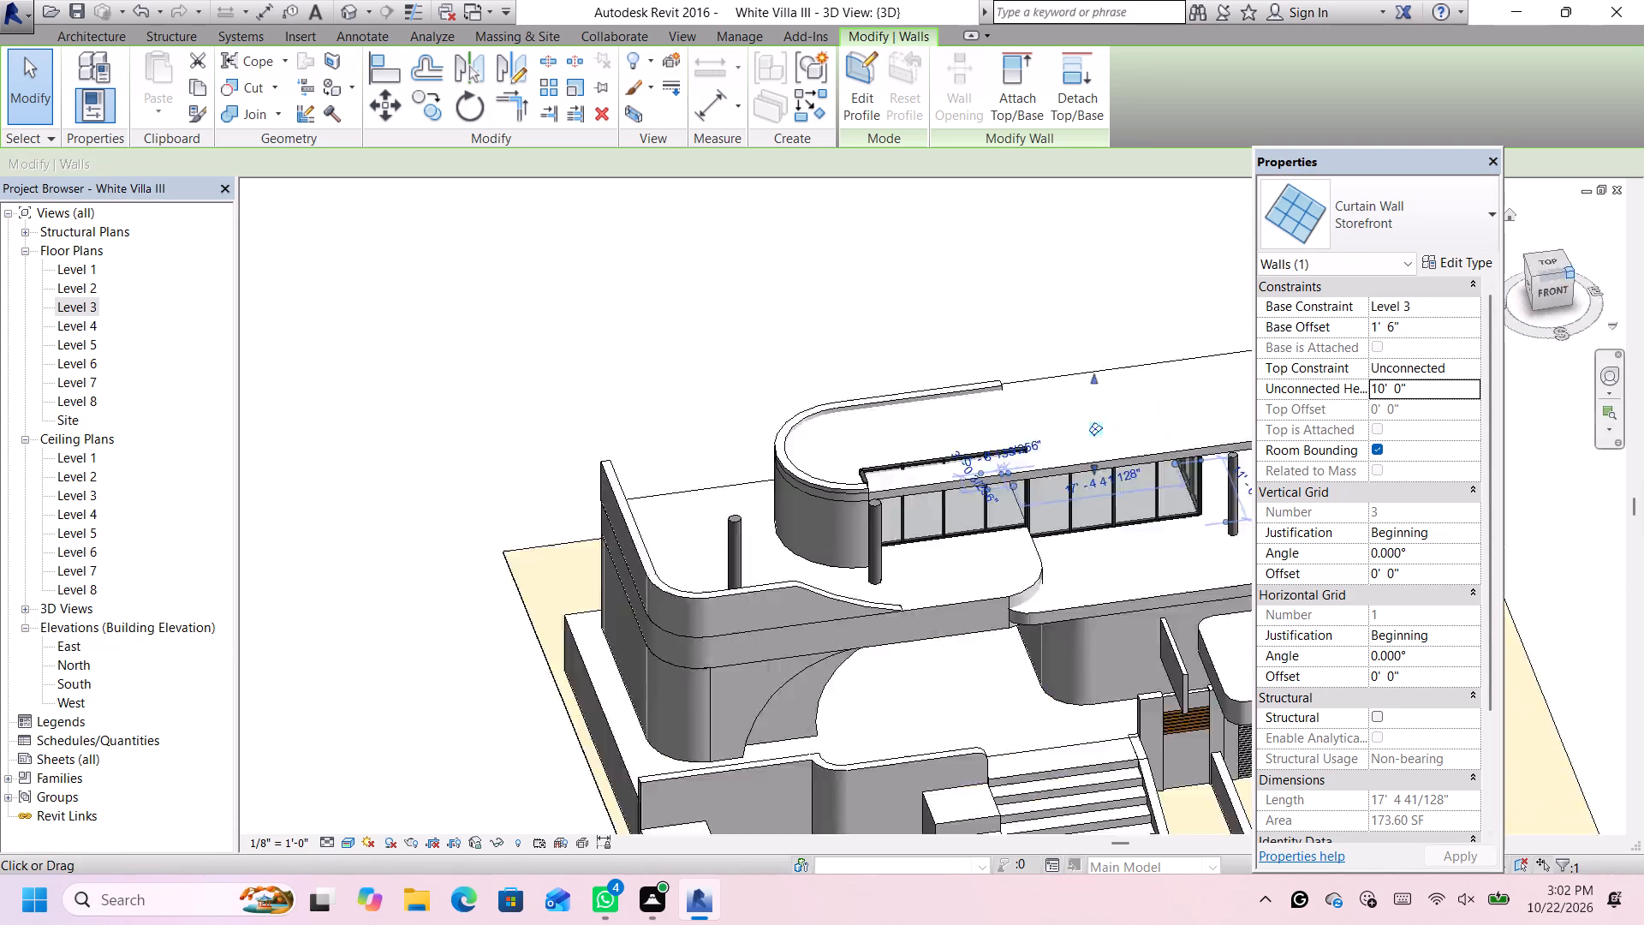
scroll(995, 421, "down", 4)
left_click(1060, 343)
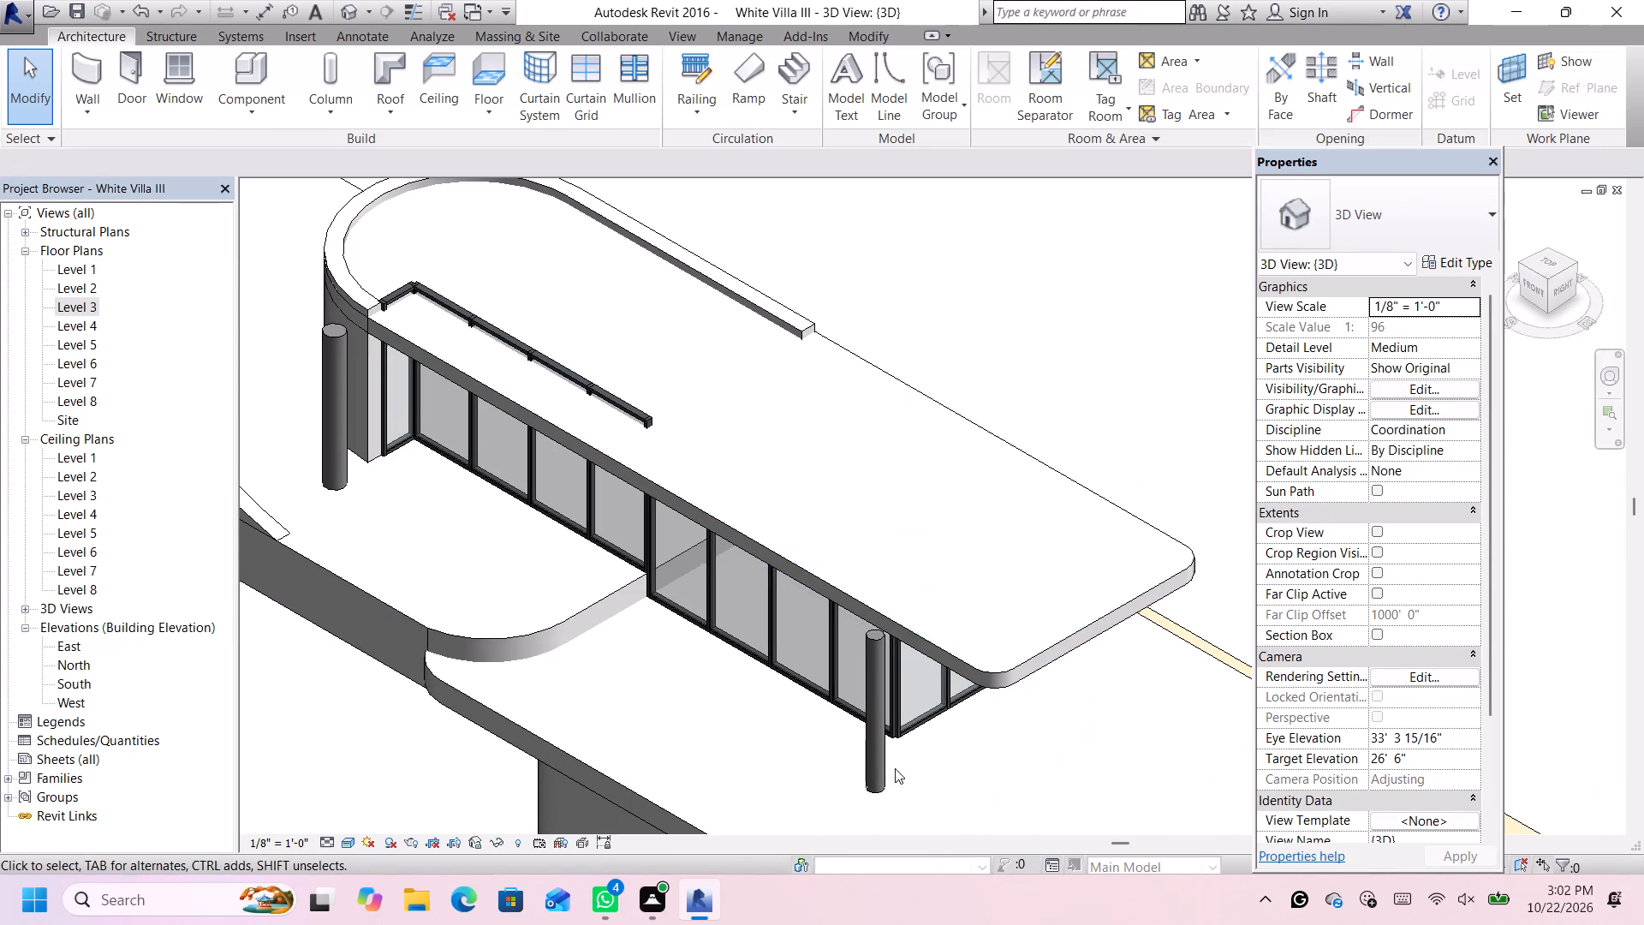
left_click(875, 776)
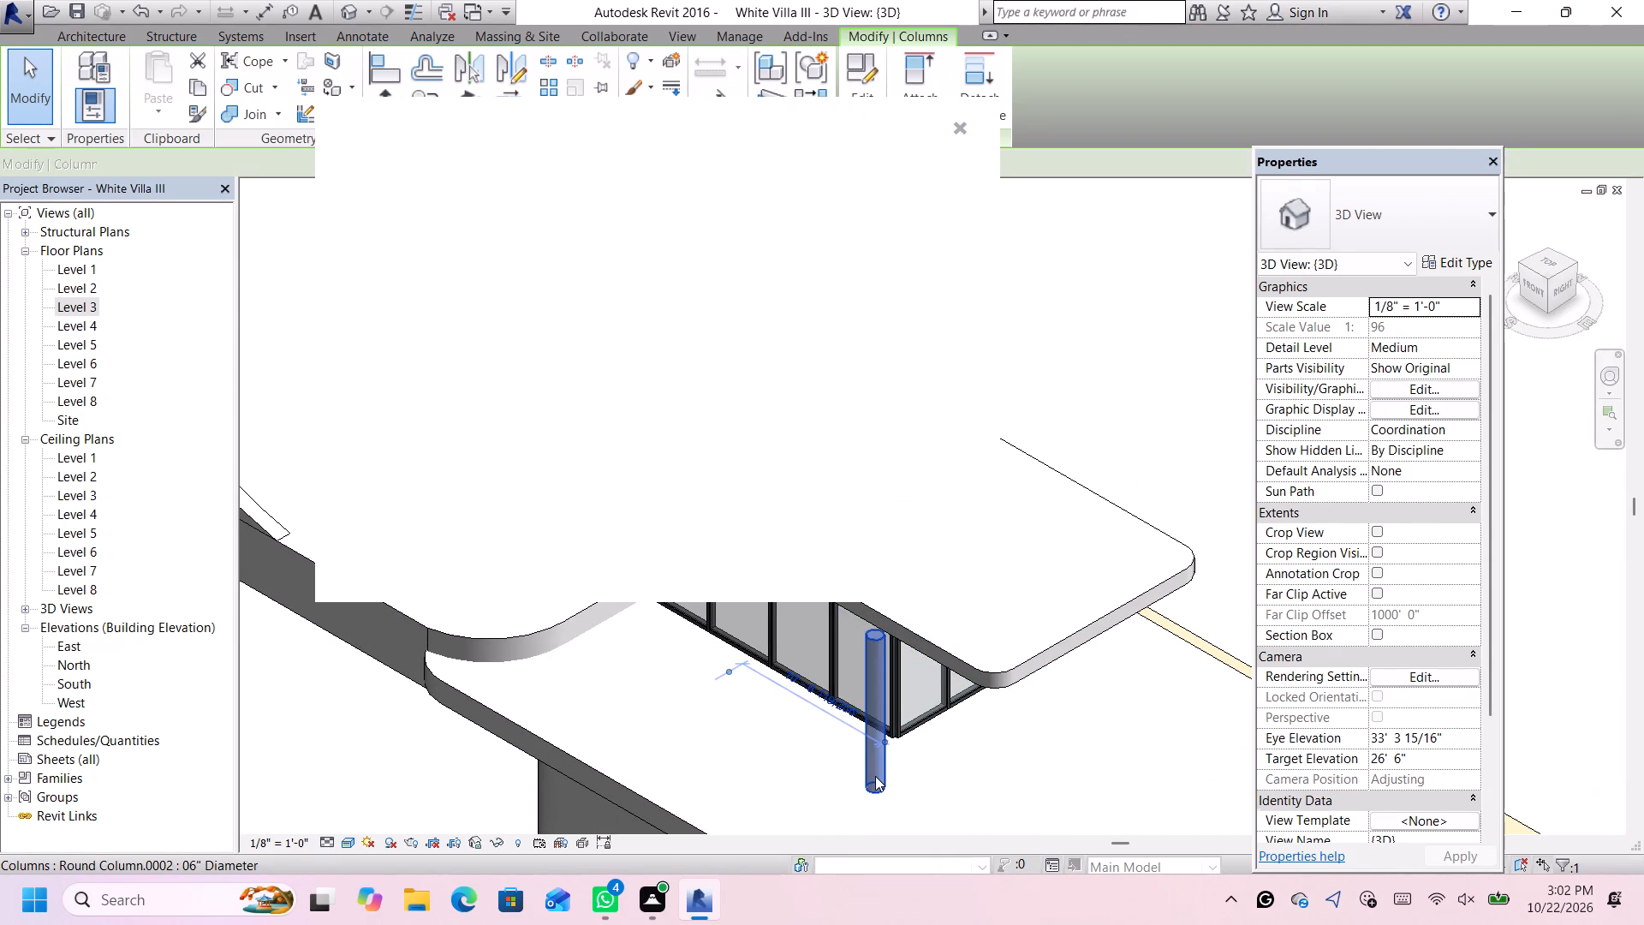
key("Right")
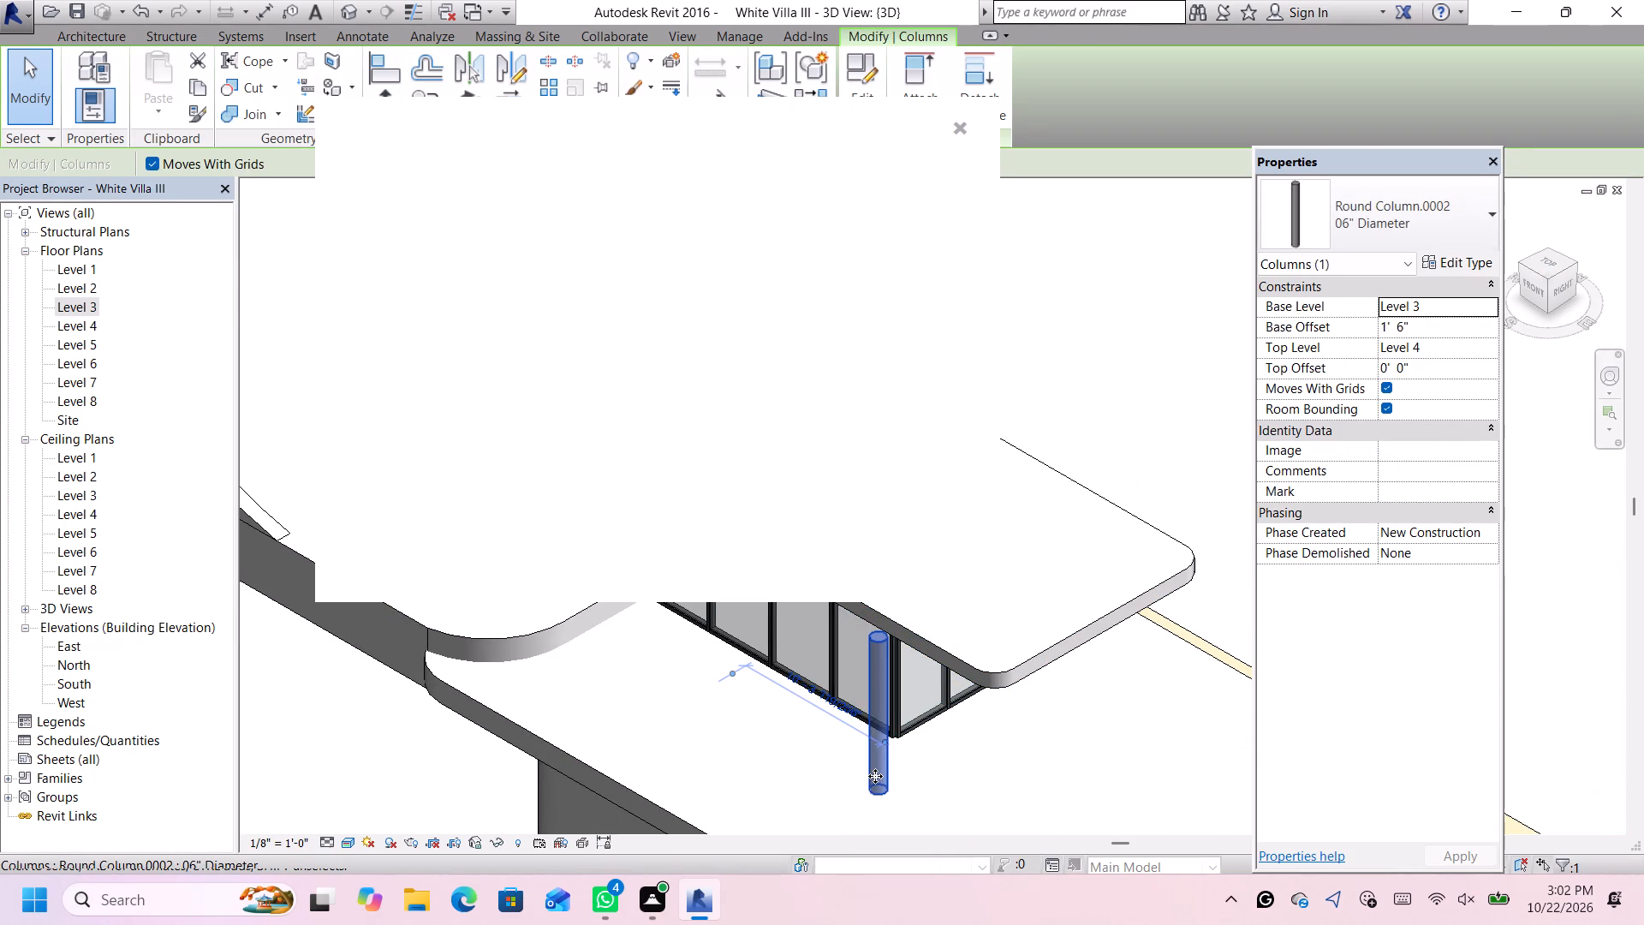
key("Up")
key("Up")
key("Up")
key("Up")
key("Up")
key("Up")
key("Up")
key("Up")
key("Up")
key("Up")
key("Up")
key("Up")
key("Up")
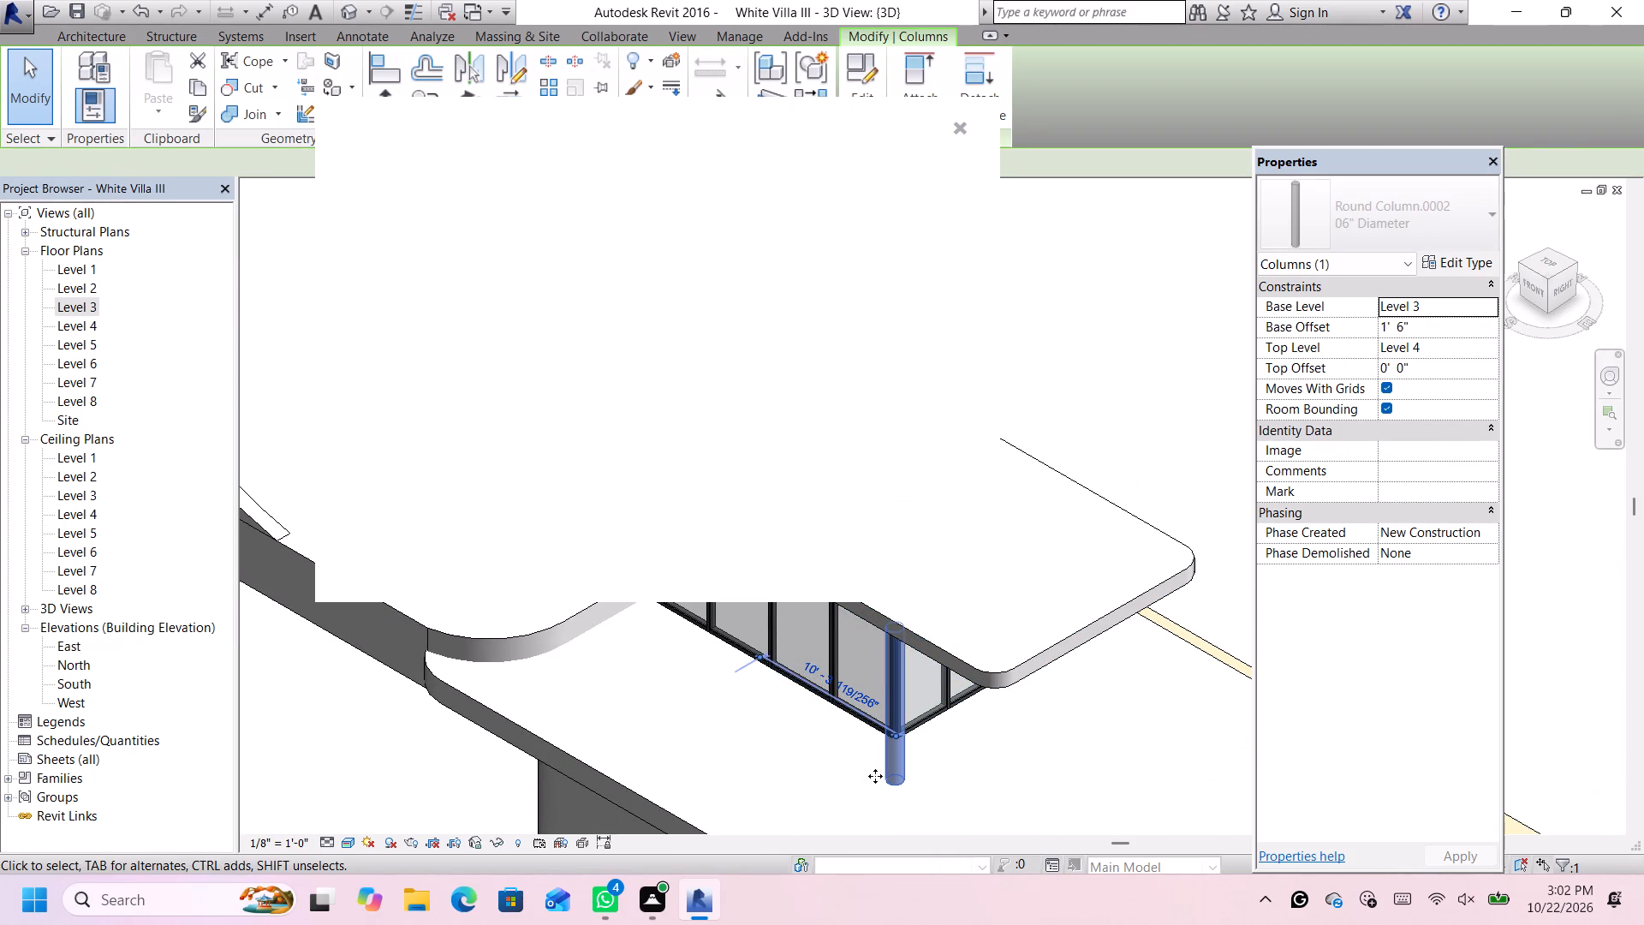
key("Up")
key("Up")
key("Up")
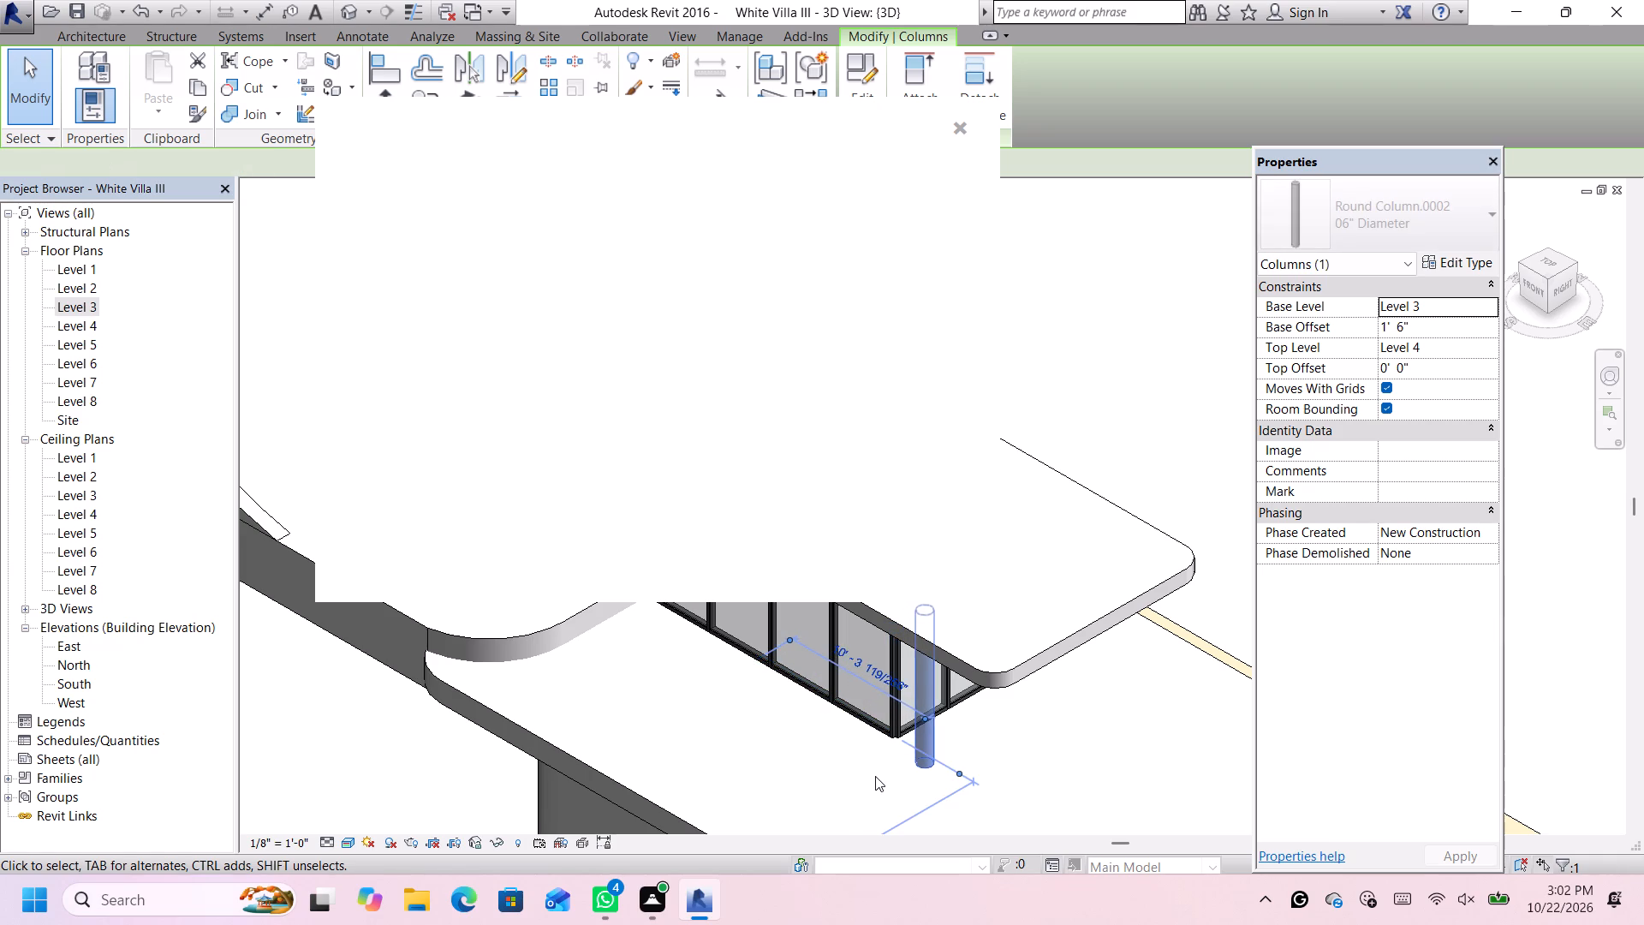
key("Up")
key("Down")
key("Down")
key("Down")
key("Down")
key("Down")
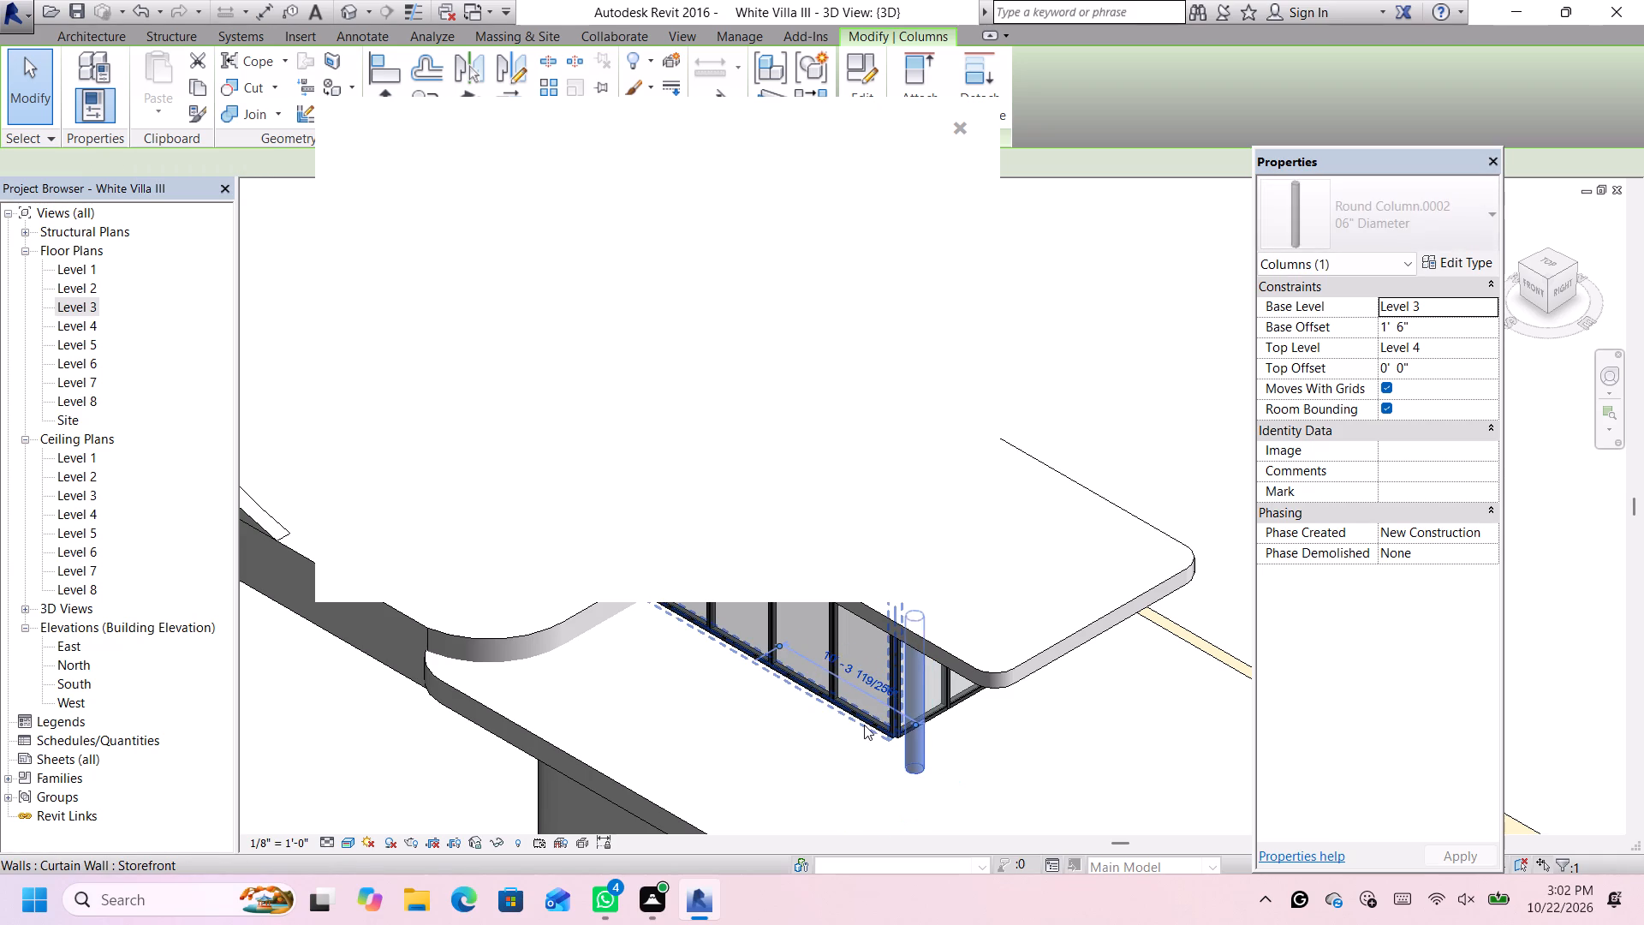
key("Down")
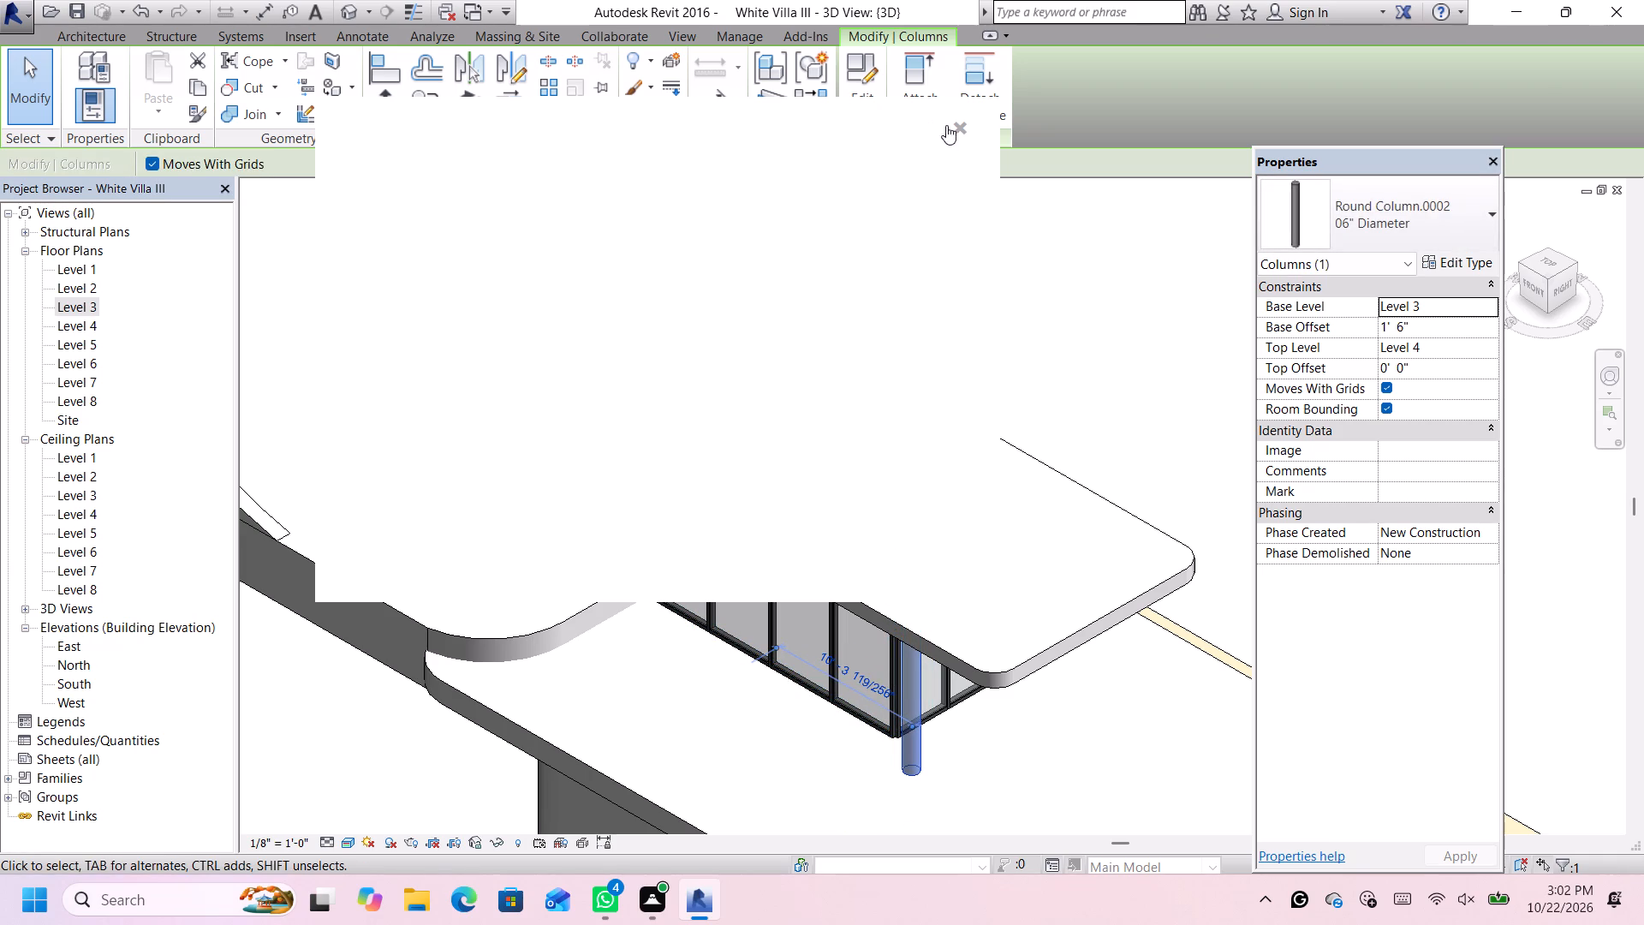
Dismiss the Autodesk notification card covering the 3D view.
left_click(962, 127)
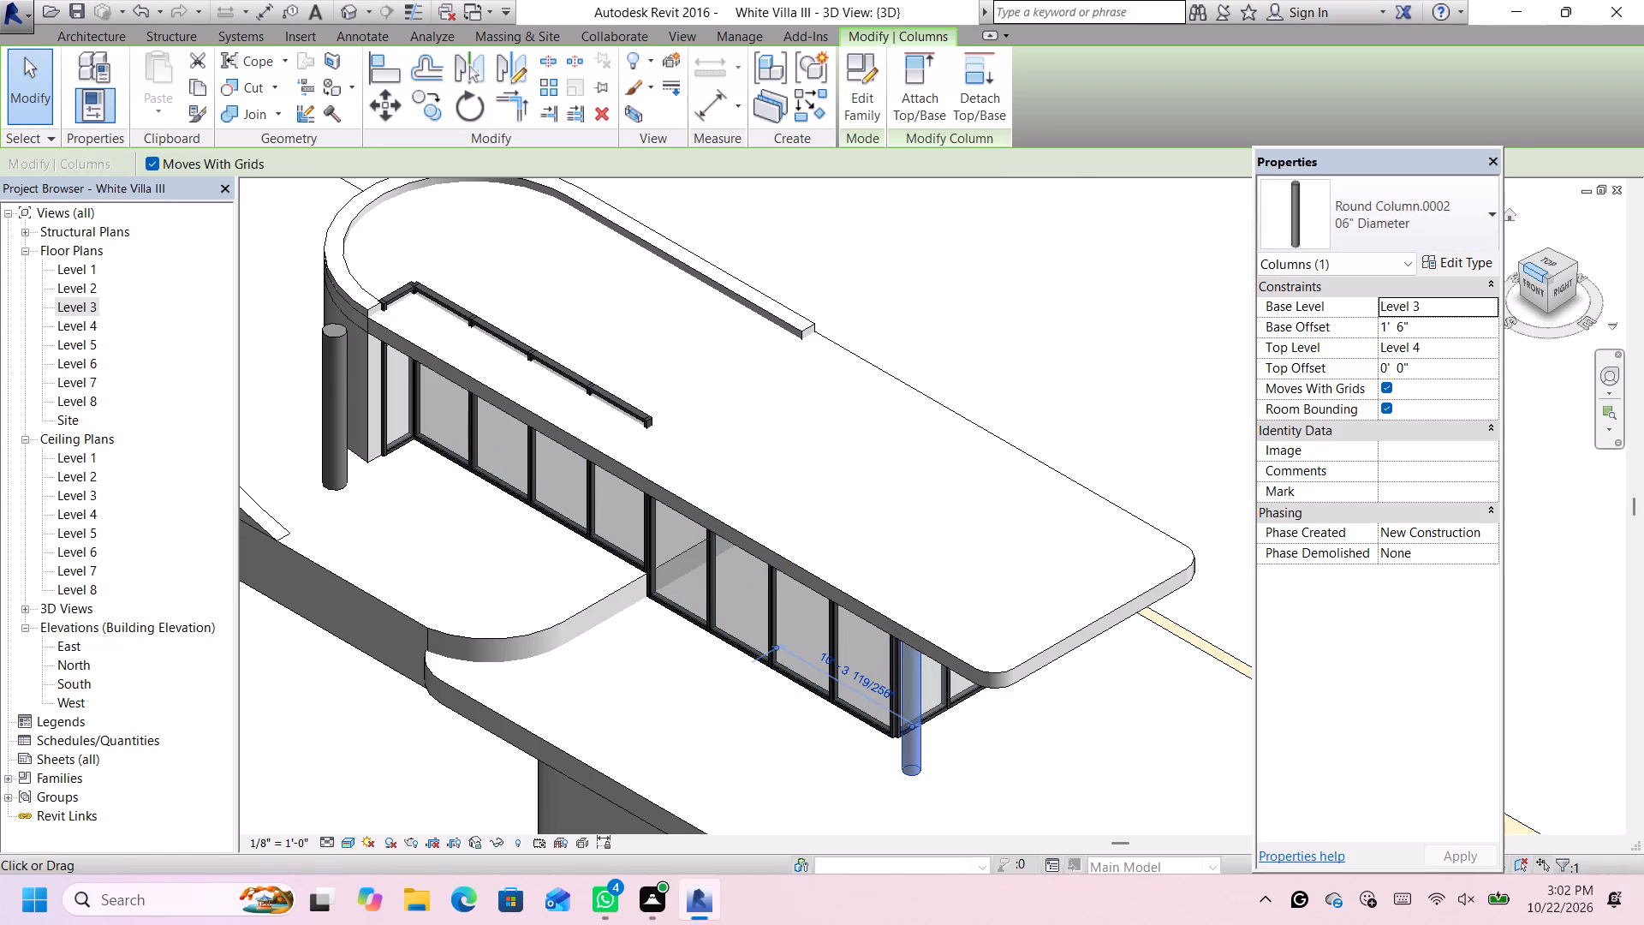
Examine the moved column and the upper level from the front and from above.
left_click(1528, 284)
scroll(1050, 343, "down", 2)
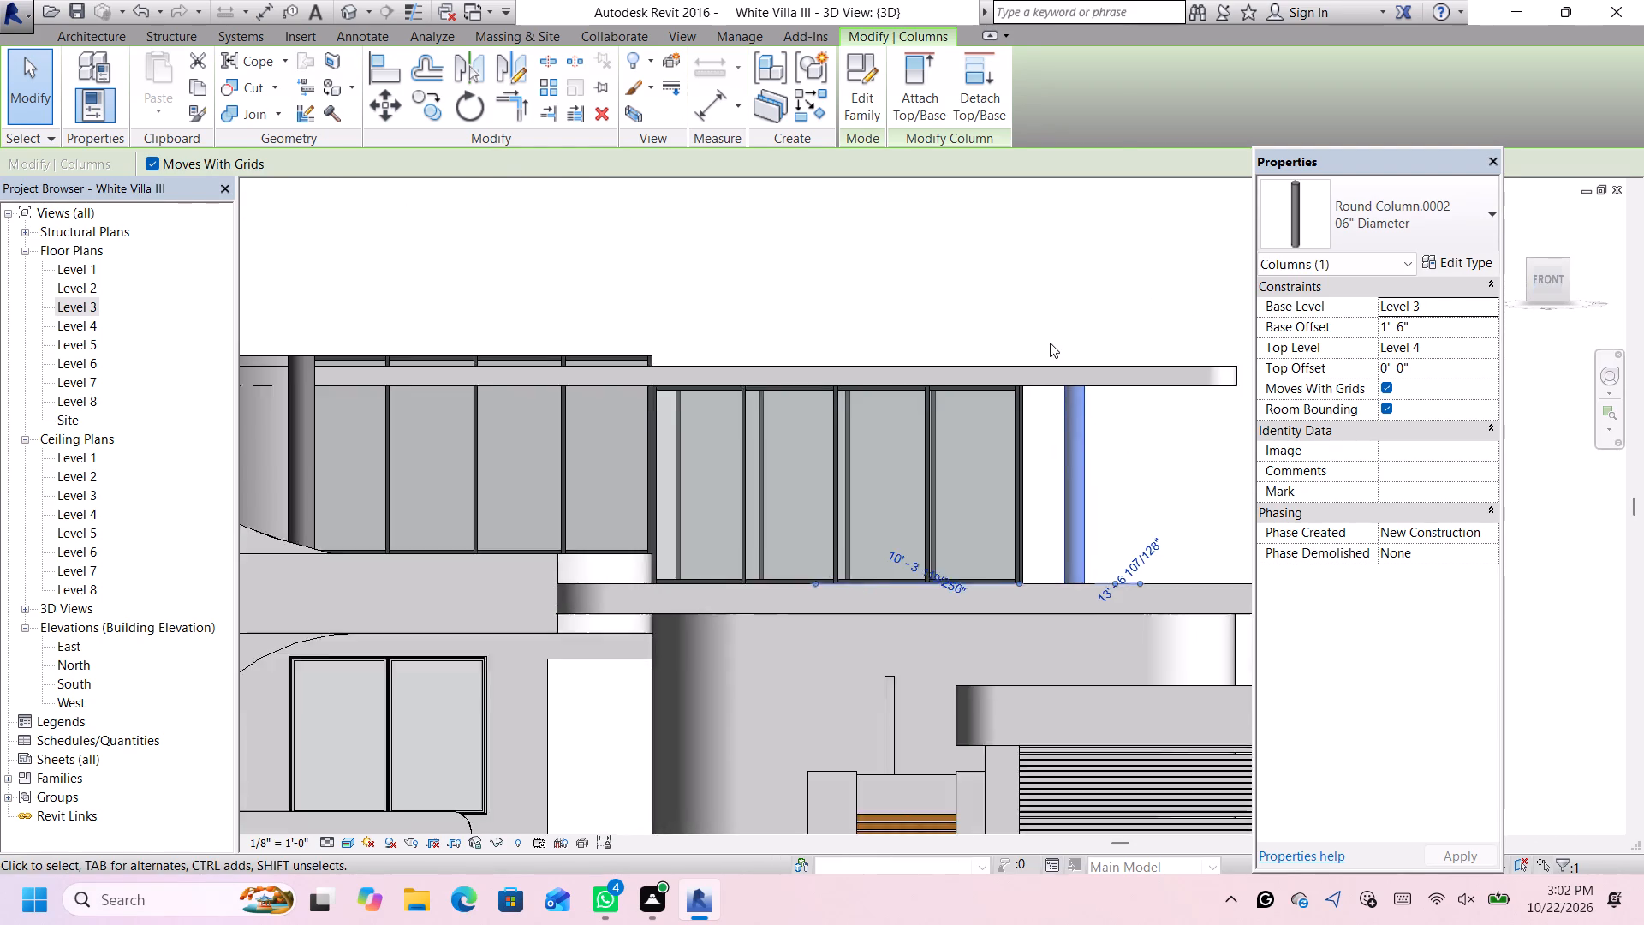
scroll(1050, 343, "down", 4)
left_click(1074, 289)
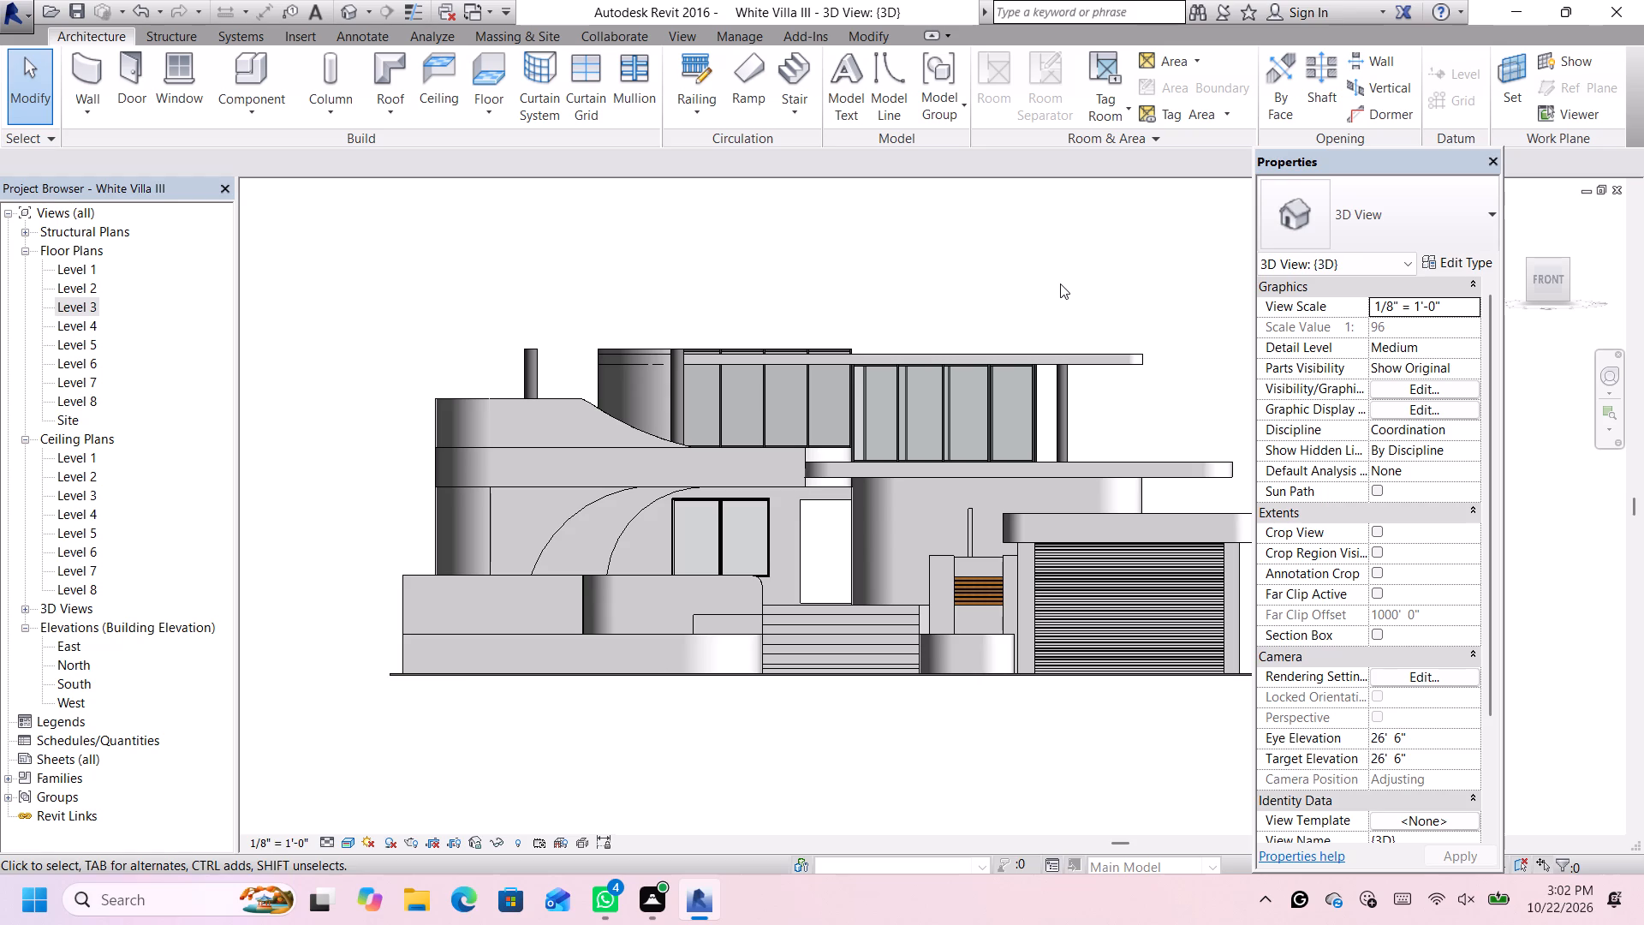
scroll(776, 269, "up", 2)
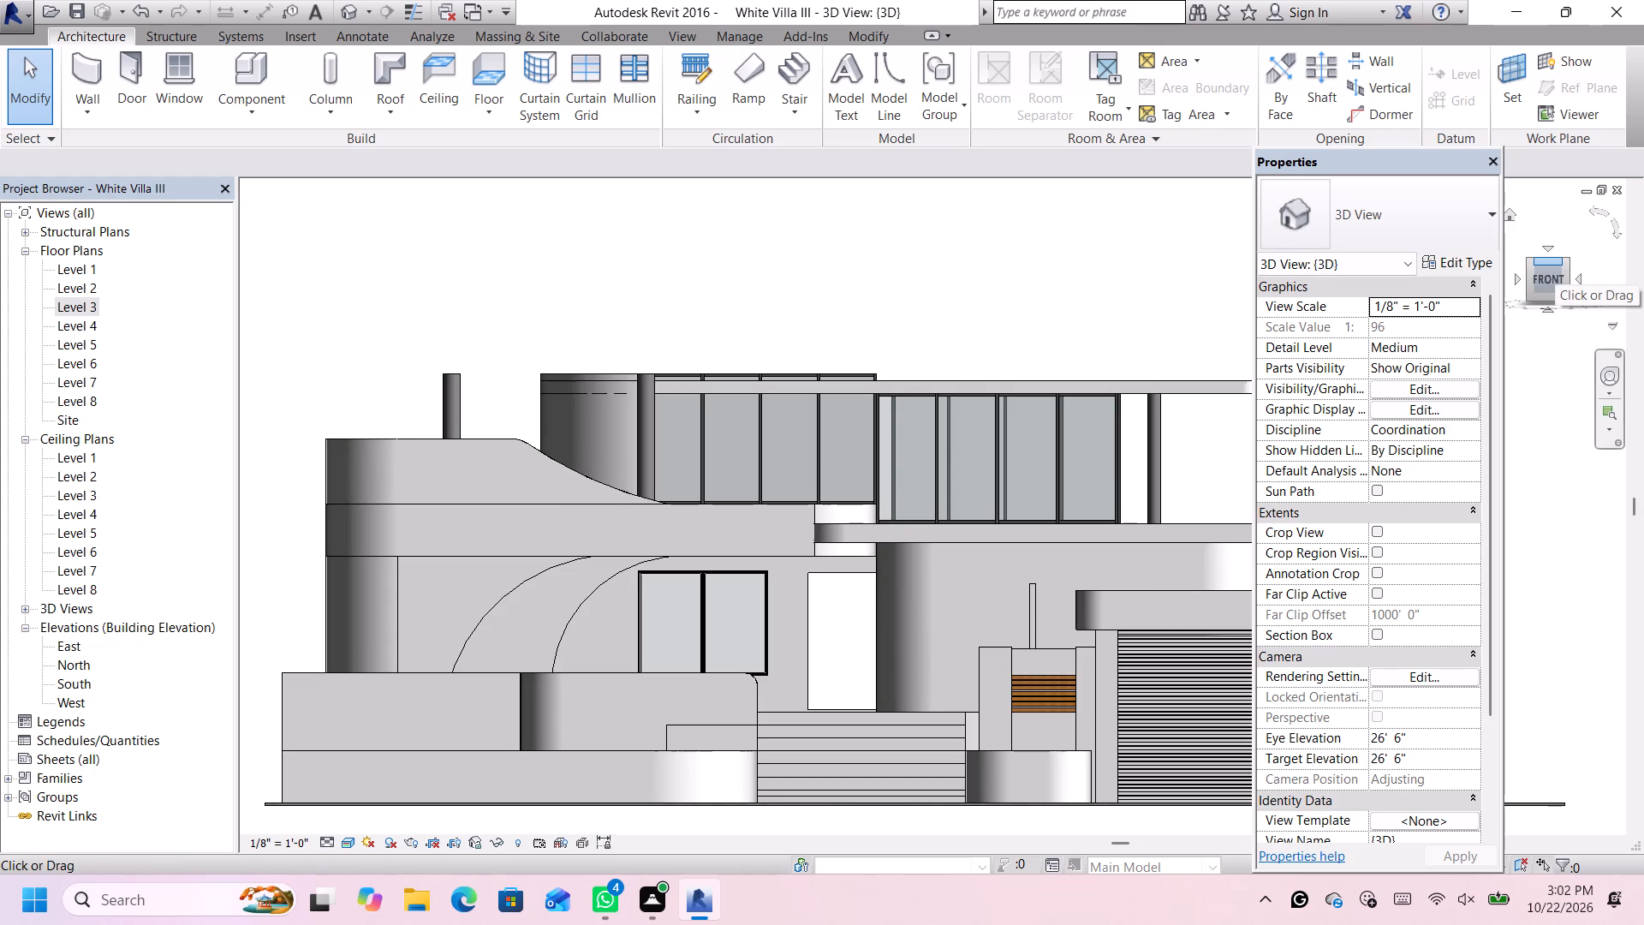
left_click(1555, 258)
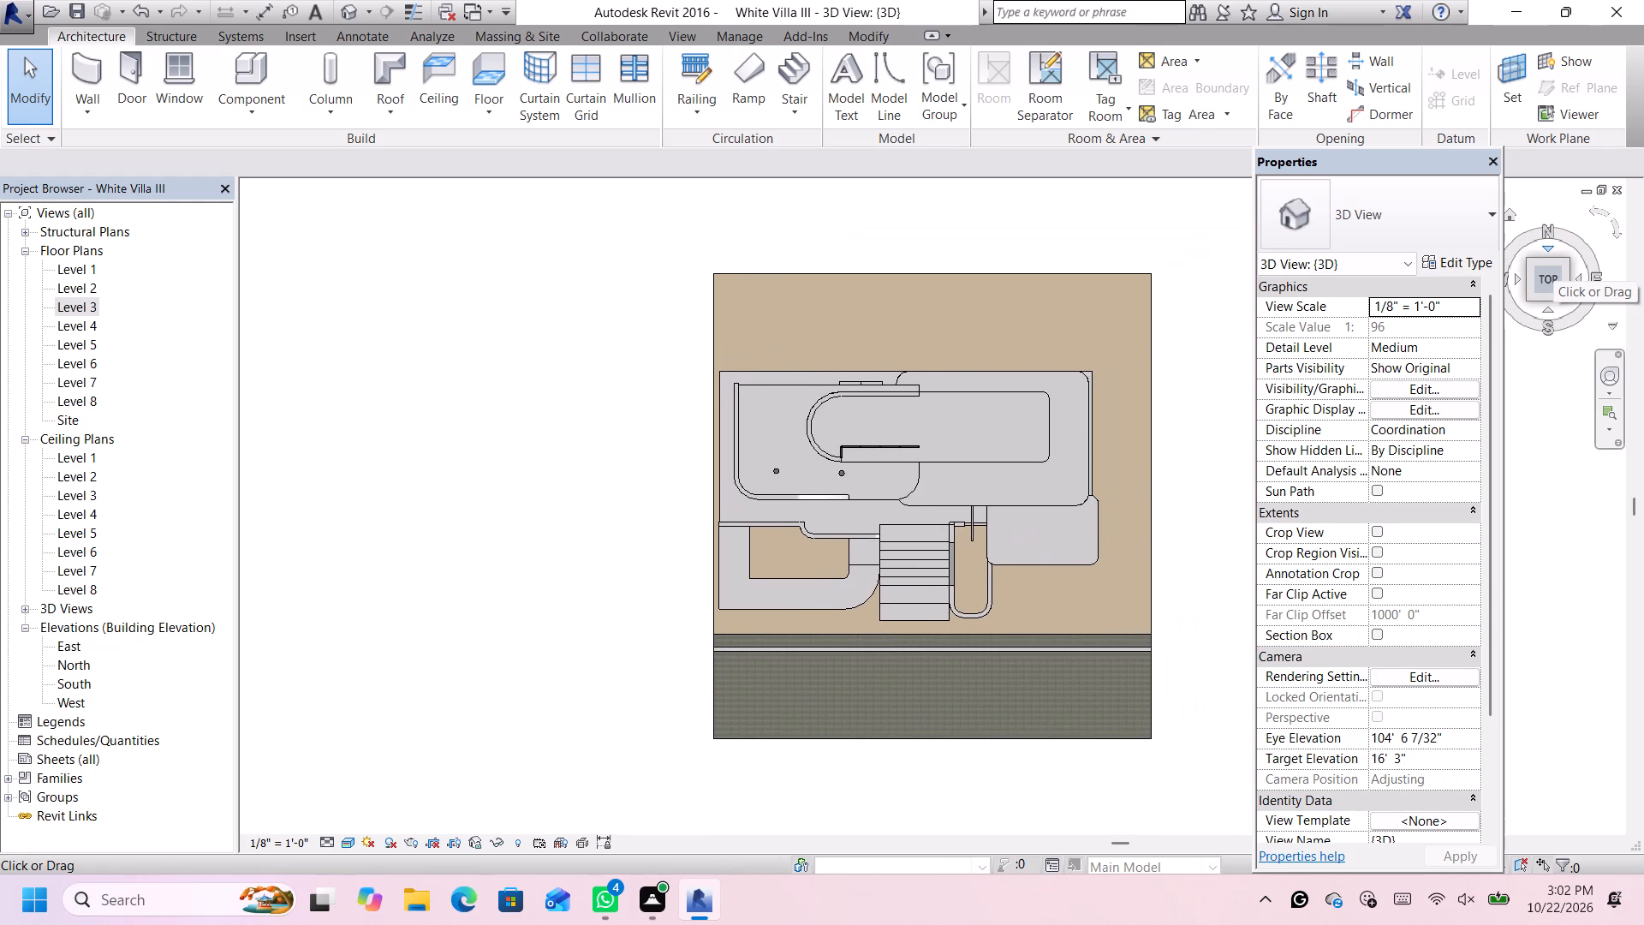
scroll(750, 449, "up", 2)
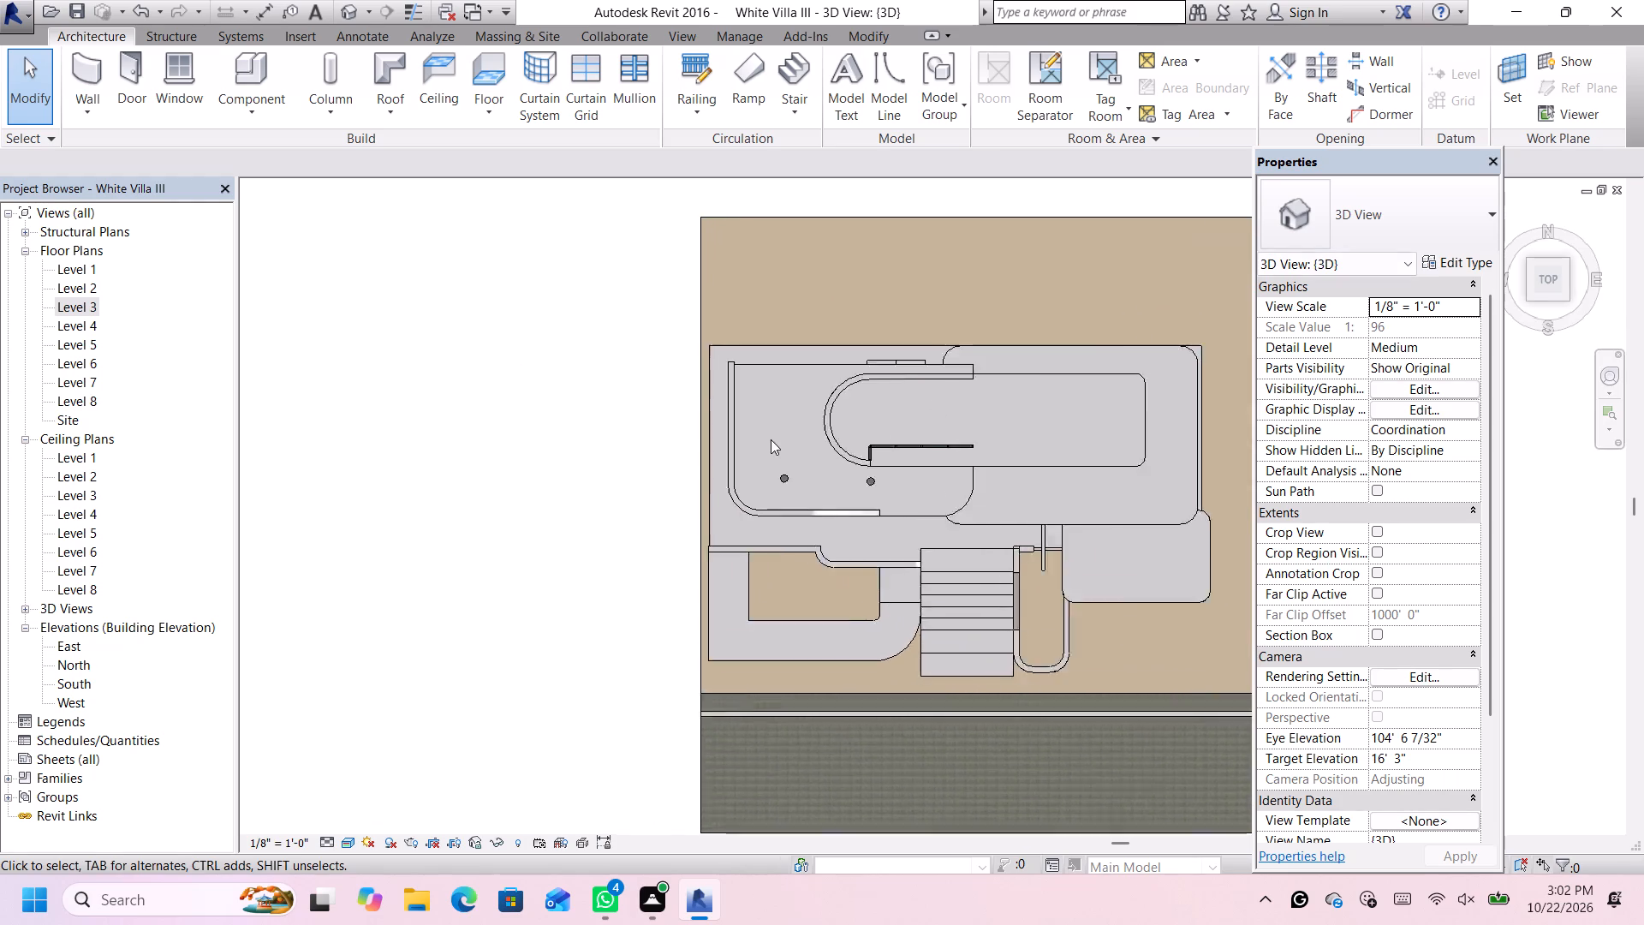
Delete the semicircular Generic - 12" white wall at the west end of the upper slab.
scroll(771, 439, "up", 2)
left_click(846, 403)
scroll(846, 403, "down", 4)
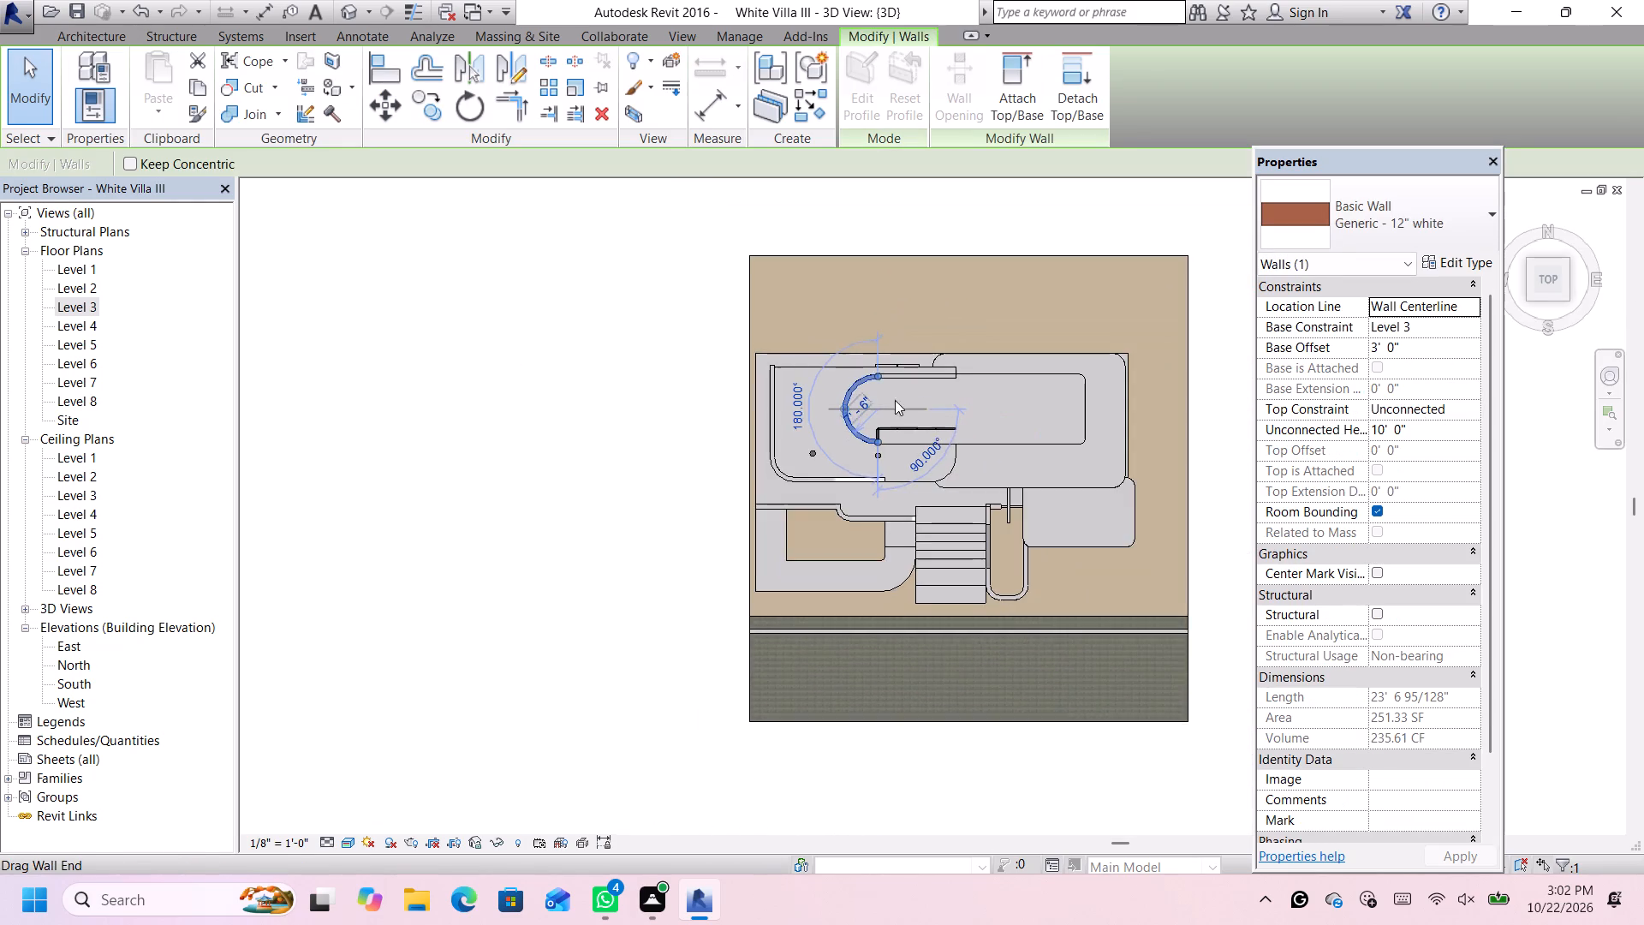
scroll(926, 400, "up", 2)
key("Delete")
scroll(900, 417, "up", 8)
scroll(898, 417, "down", 3)
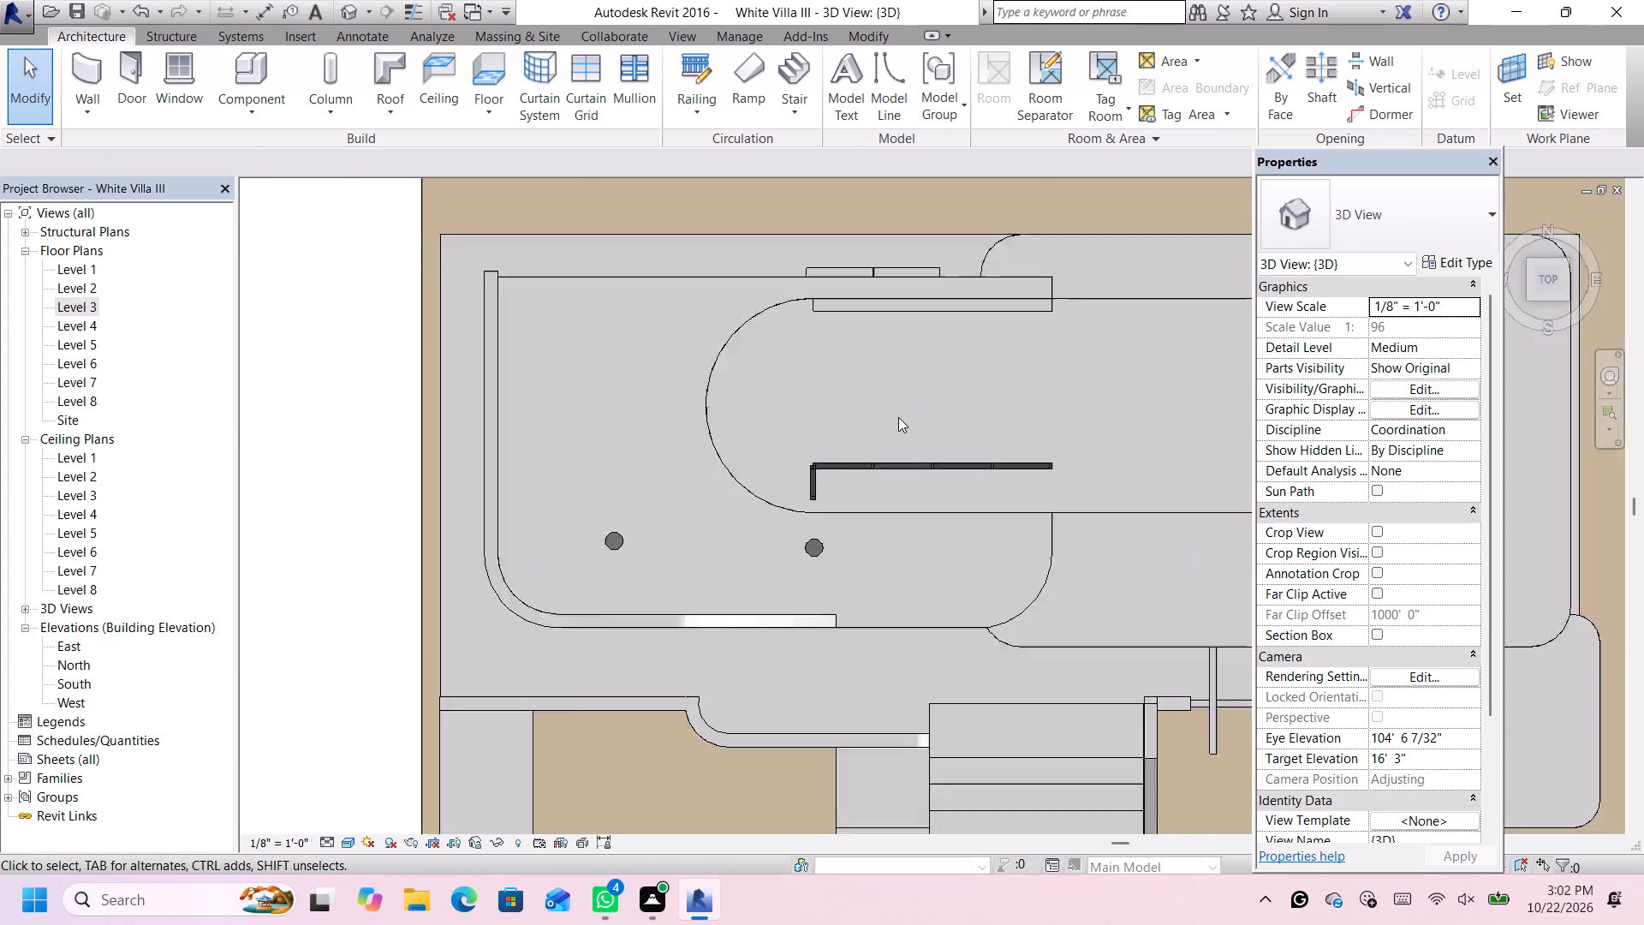
scroll(898, 417, "down", 2)
scroll(986, 410, "down", 2)
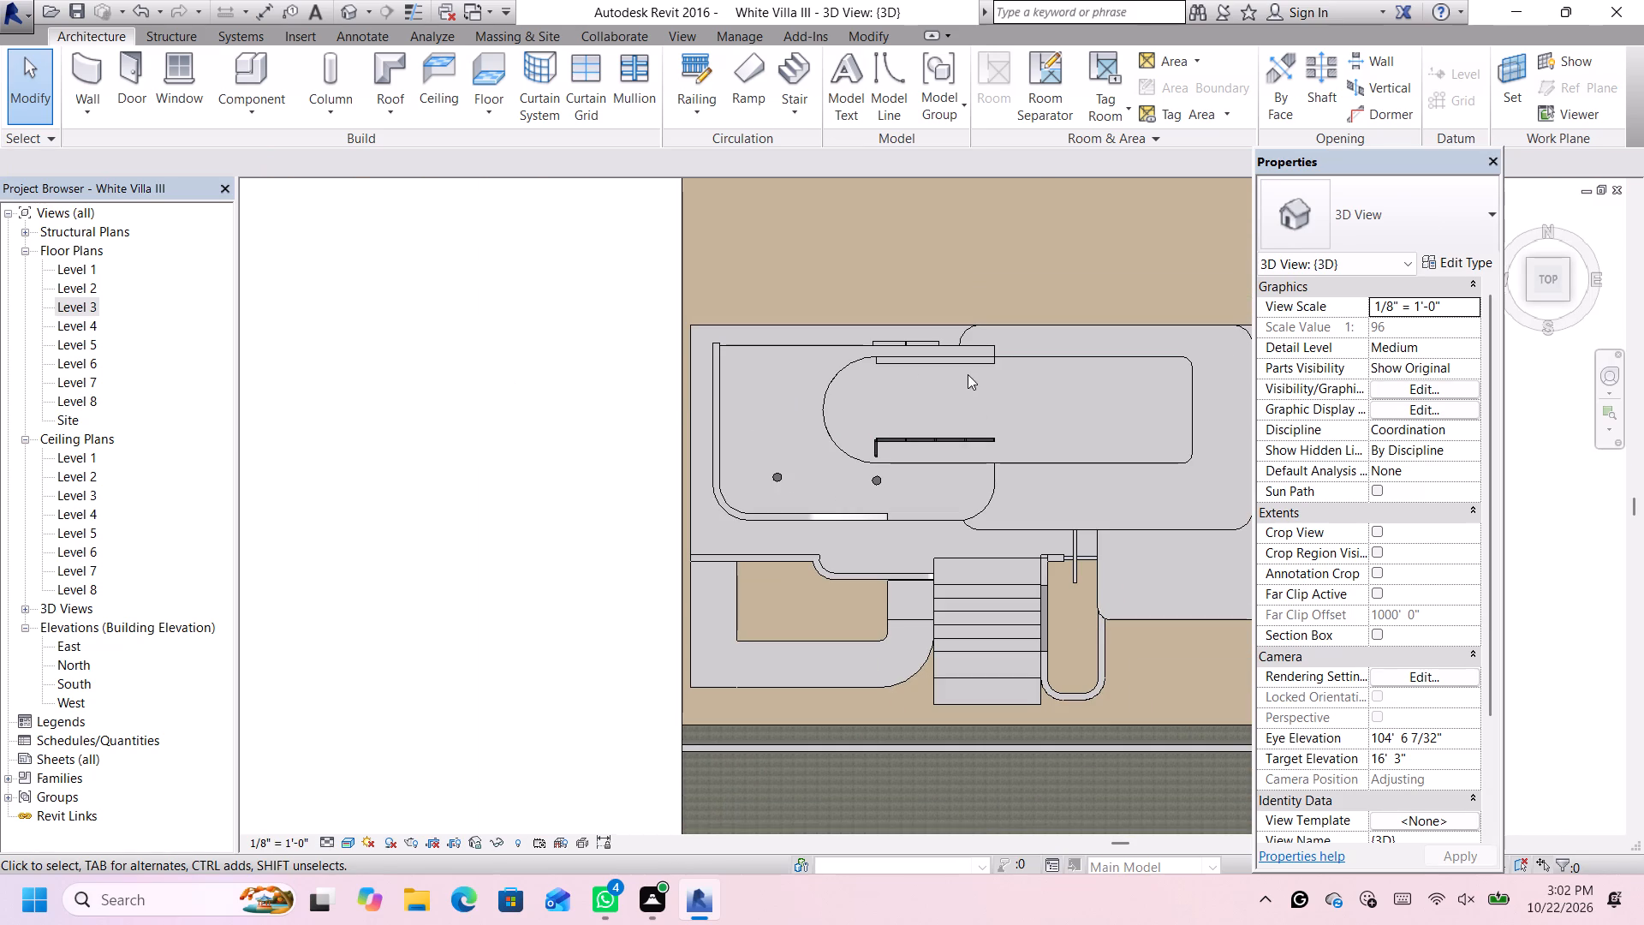
In the Level 3 floor plan, choose Basic Wall Generic - 12" white as the type for new walls.
double_click(67, 307)
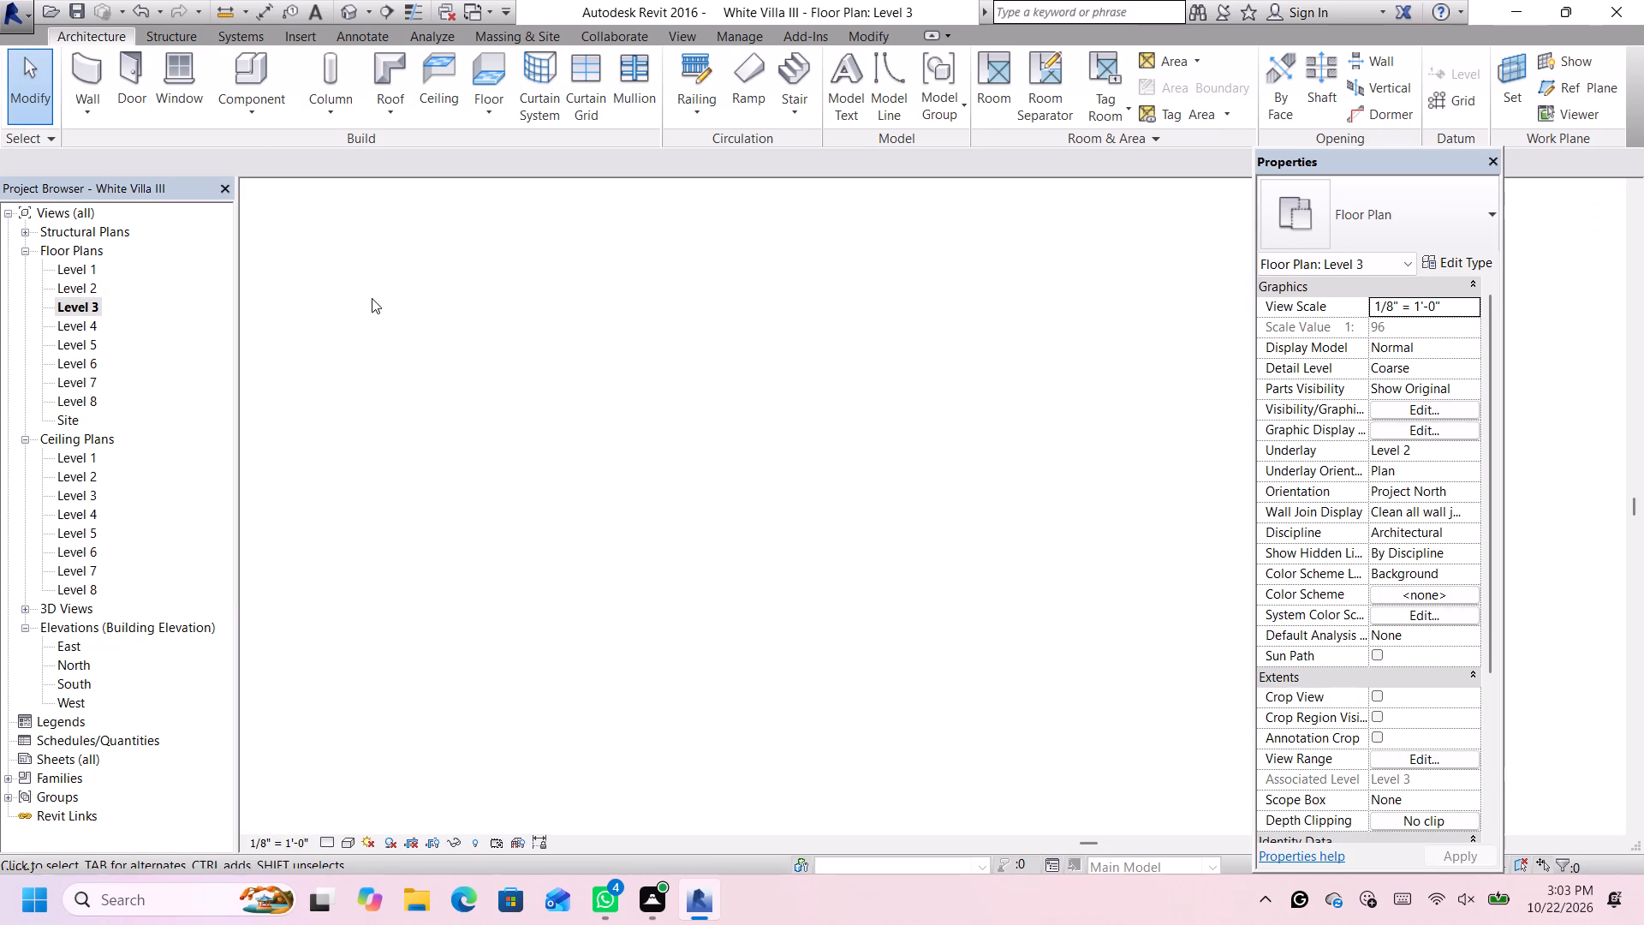
left_click(86, 63)
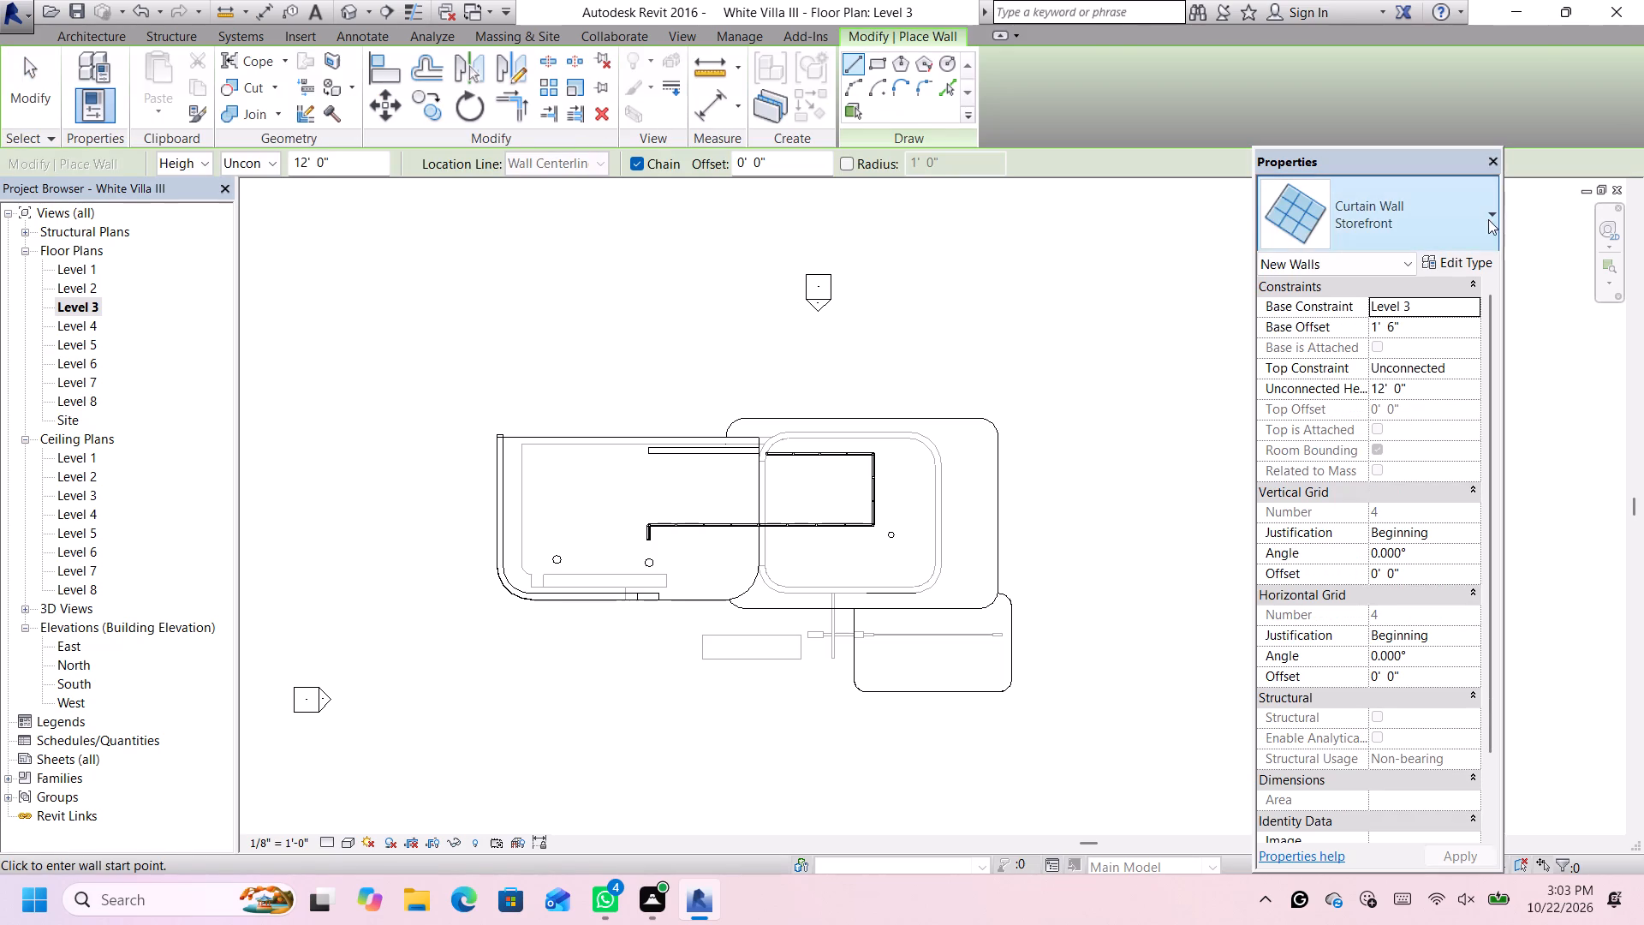
left_click(1326, 206)
scroll(1359, 434, "up", 2)
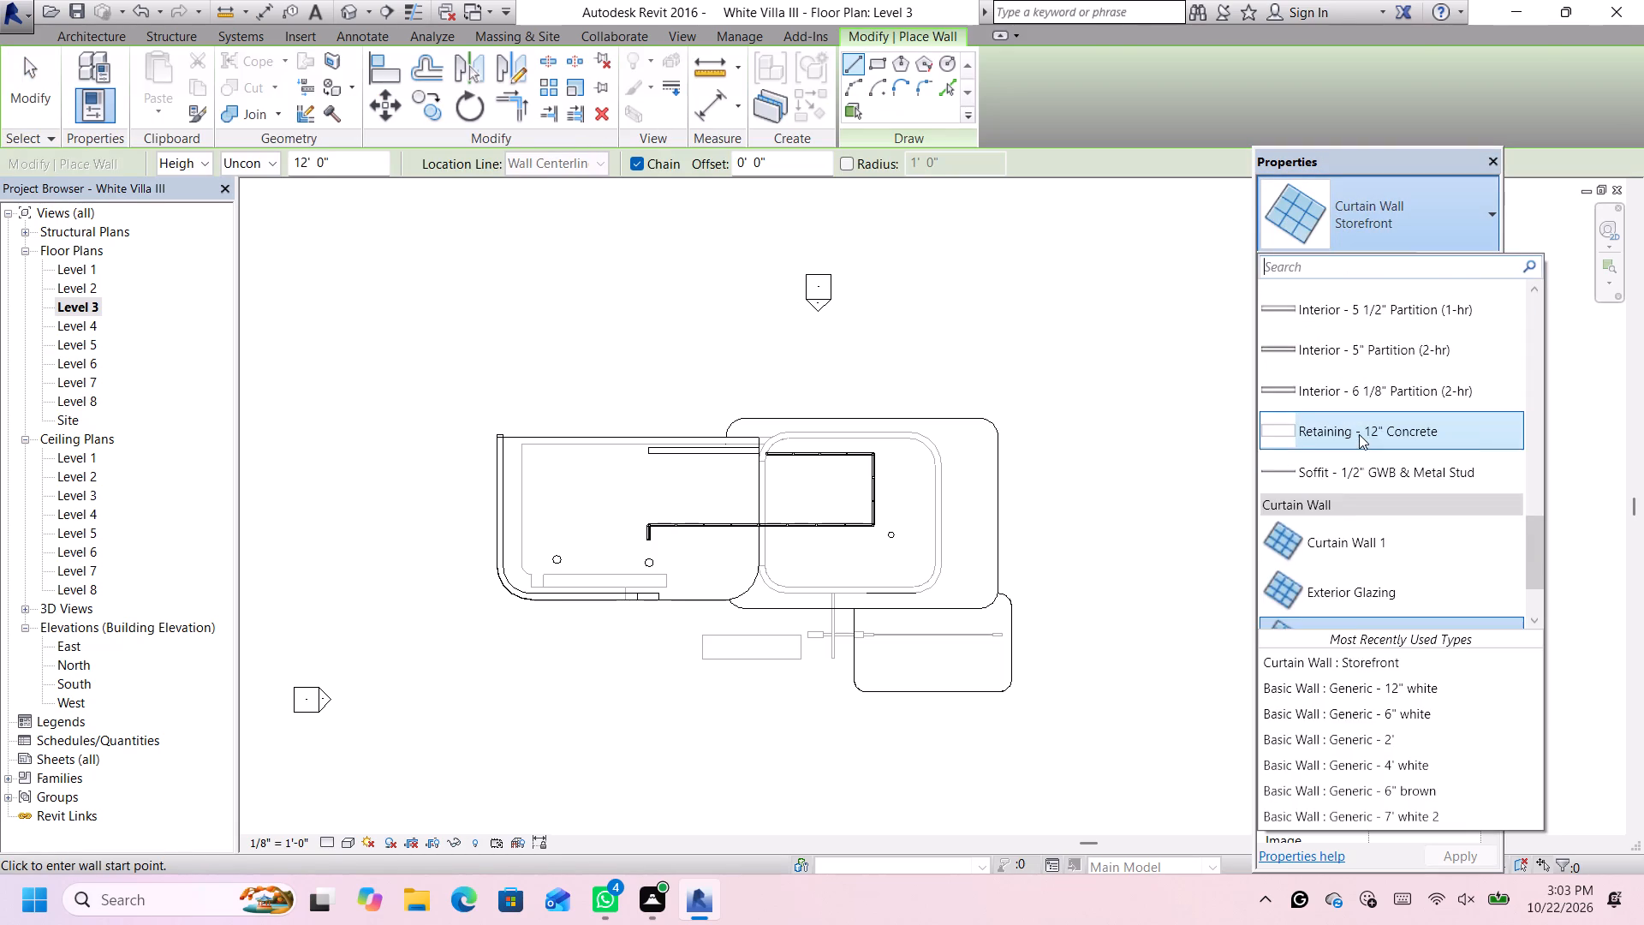
scroll(1359, 434, "up", 2)
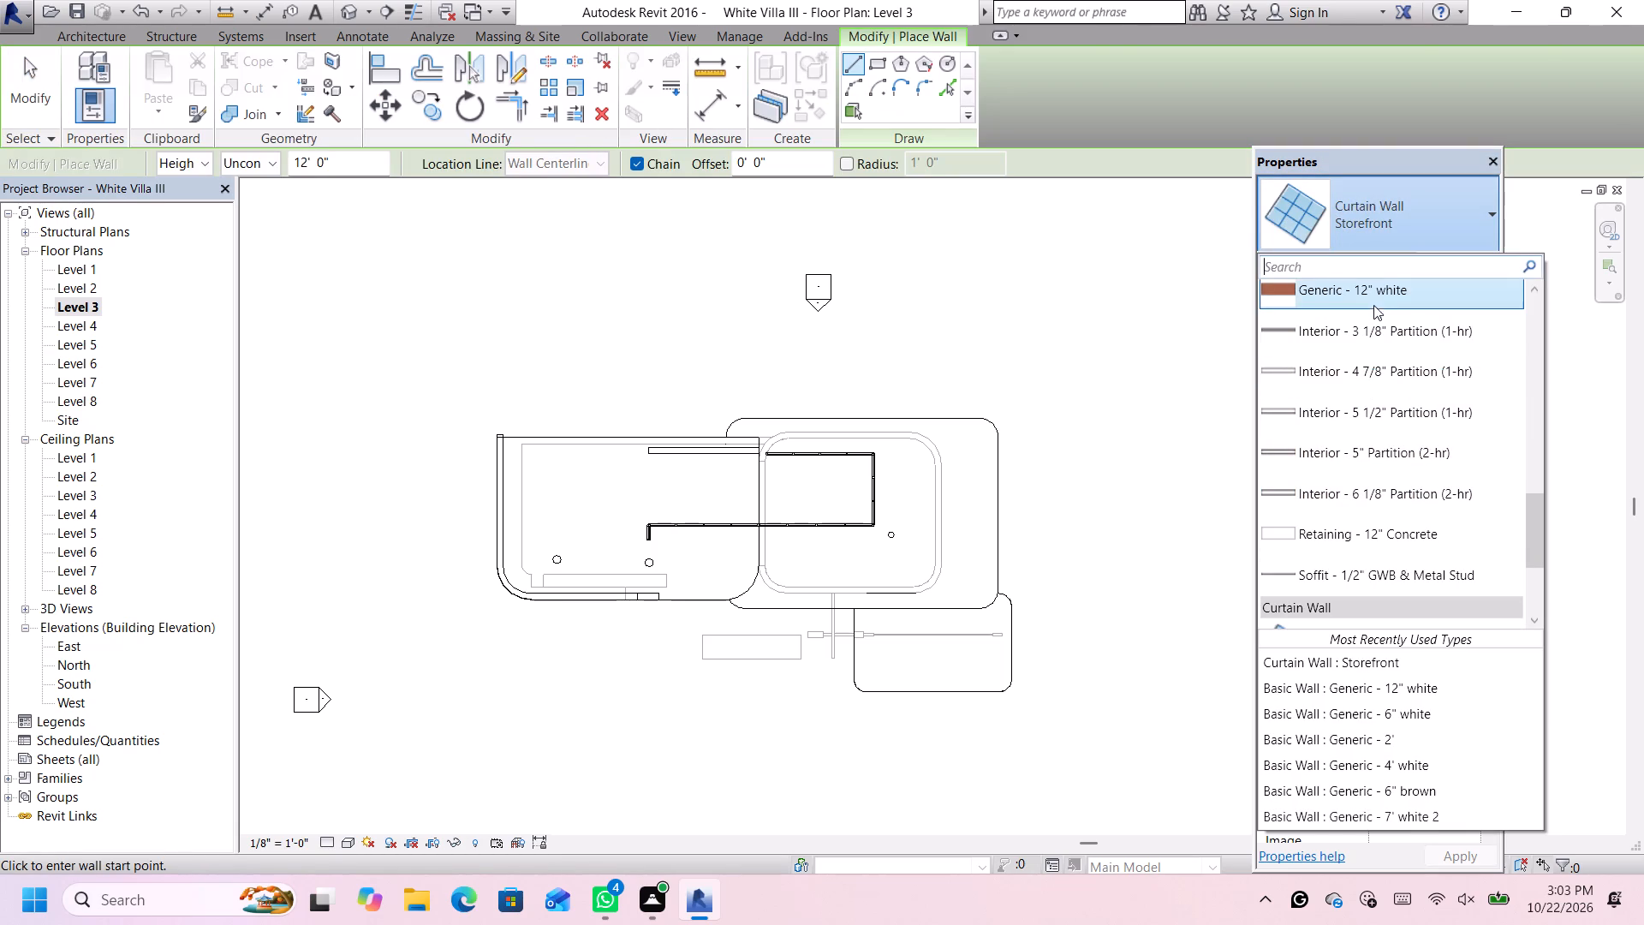
left_click(1373, 299)
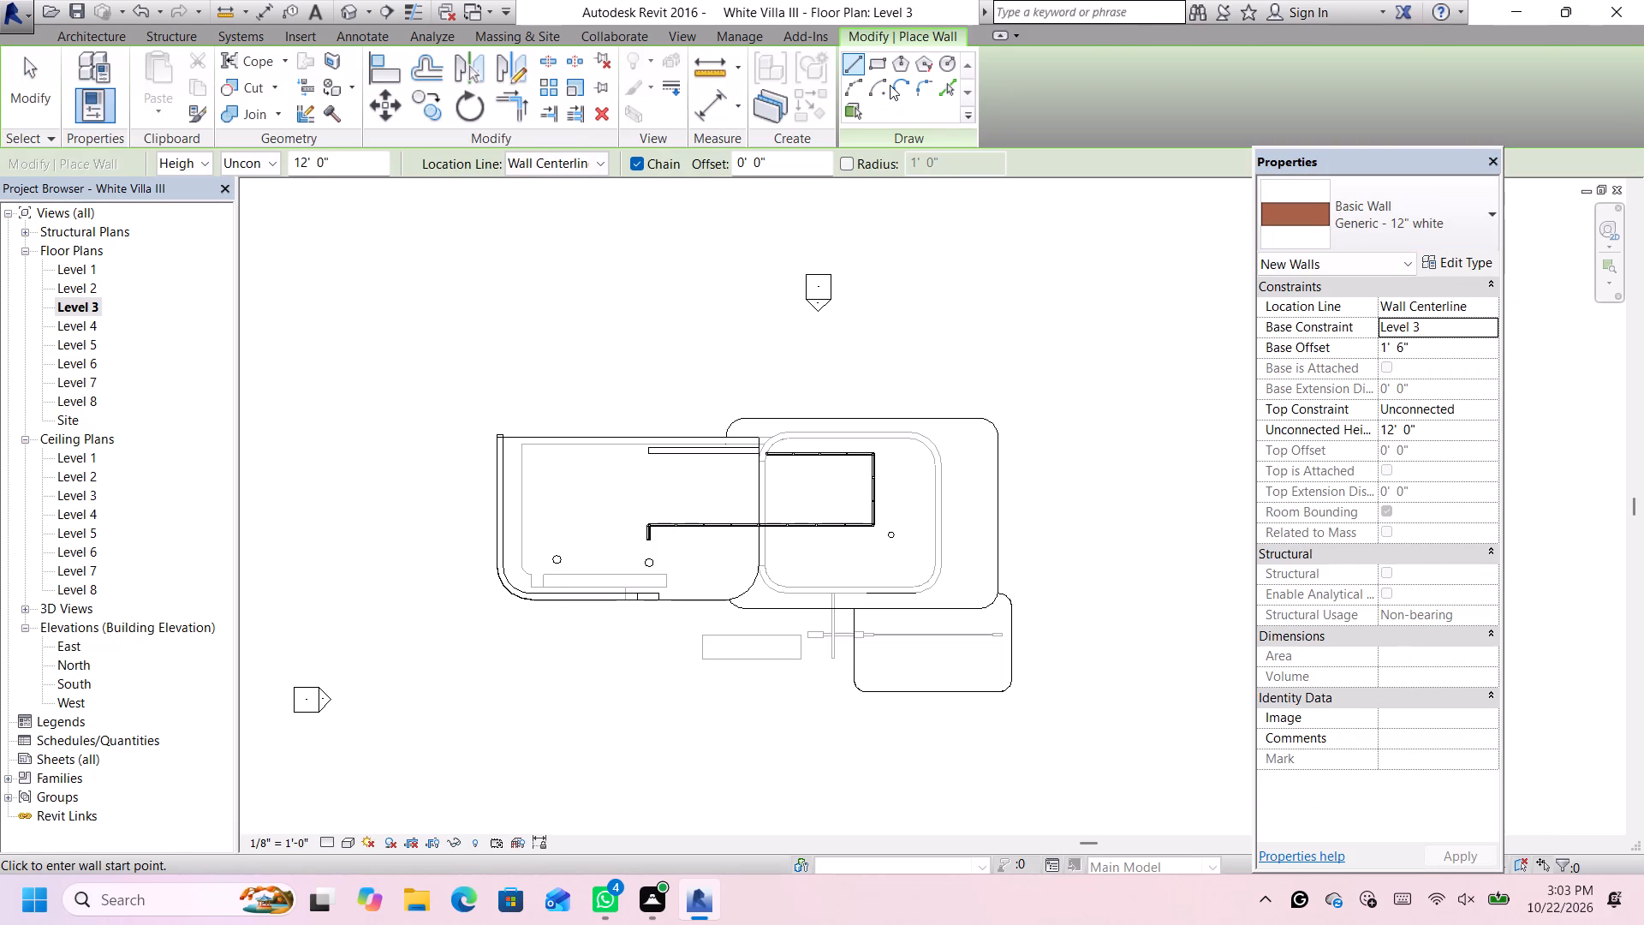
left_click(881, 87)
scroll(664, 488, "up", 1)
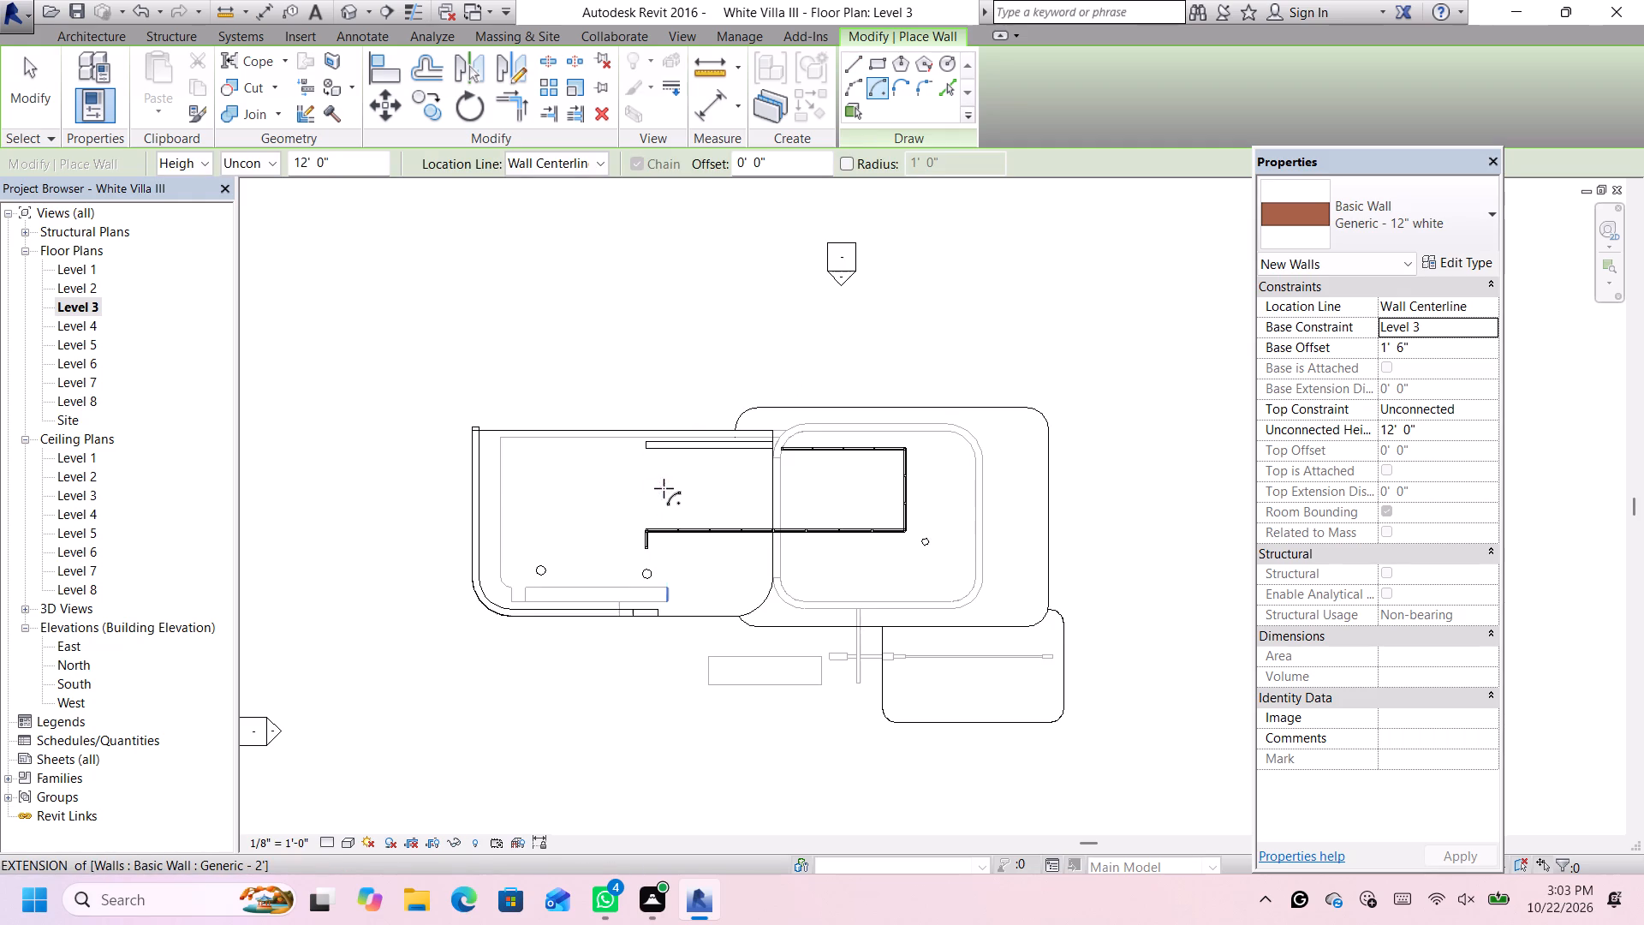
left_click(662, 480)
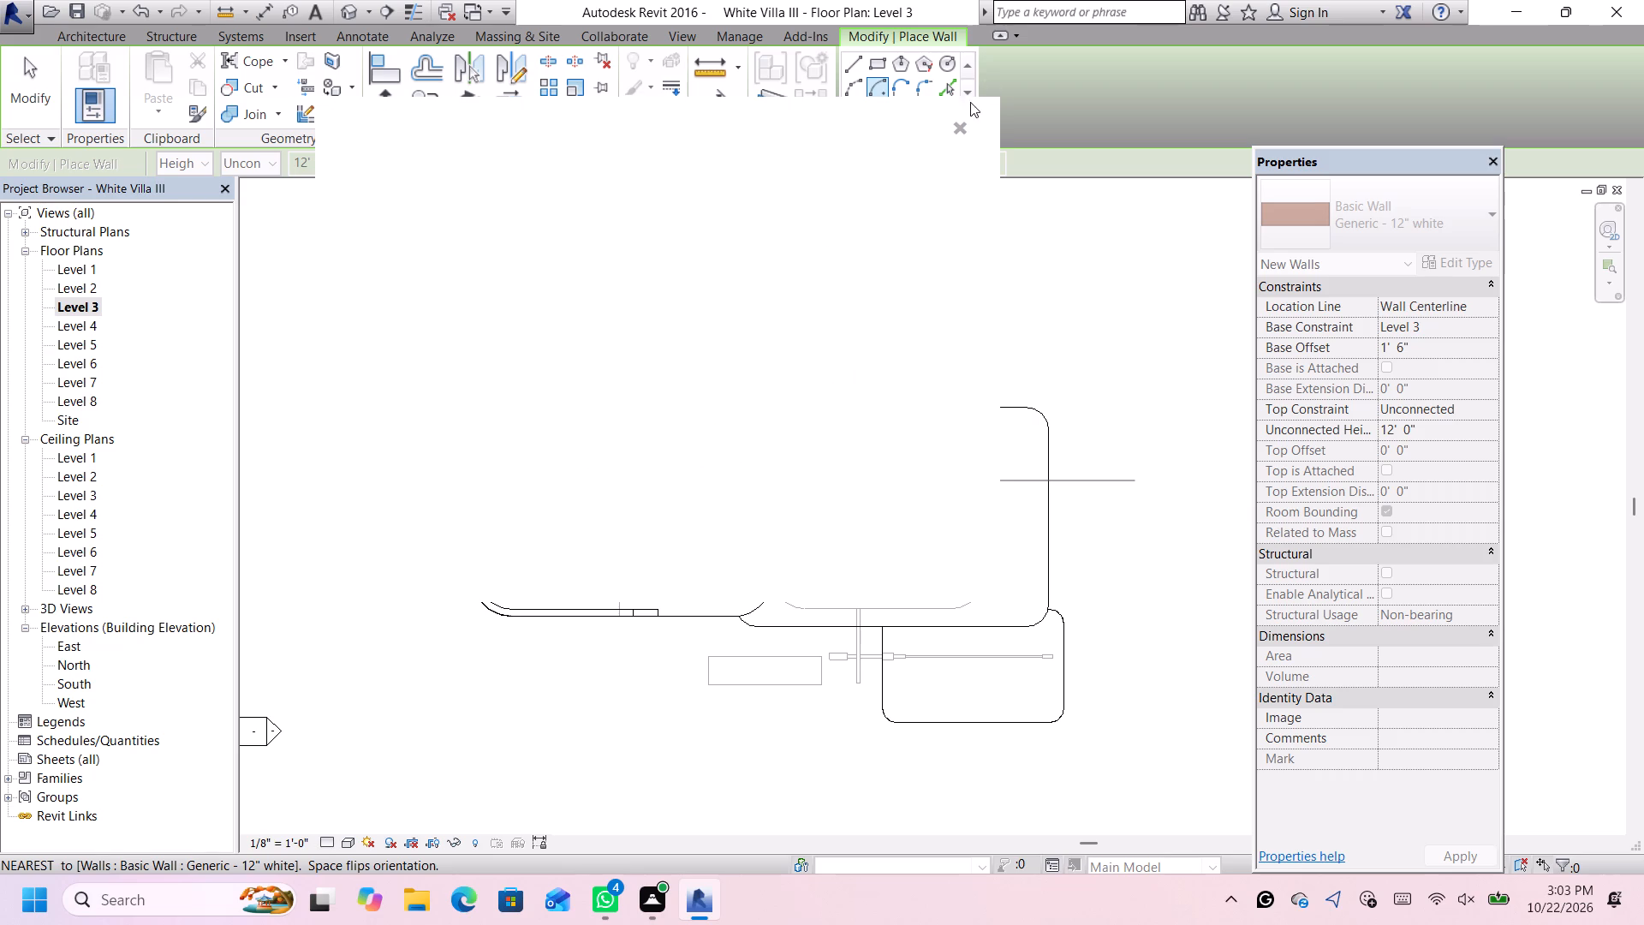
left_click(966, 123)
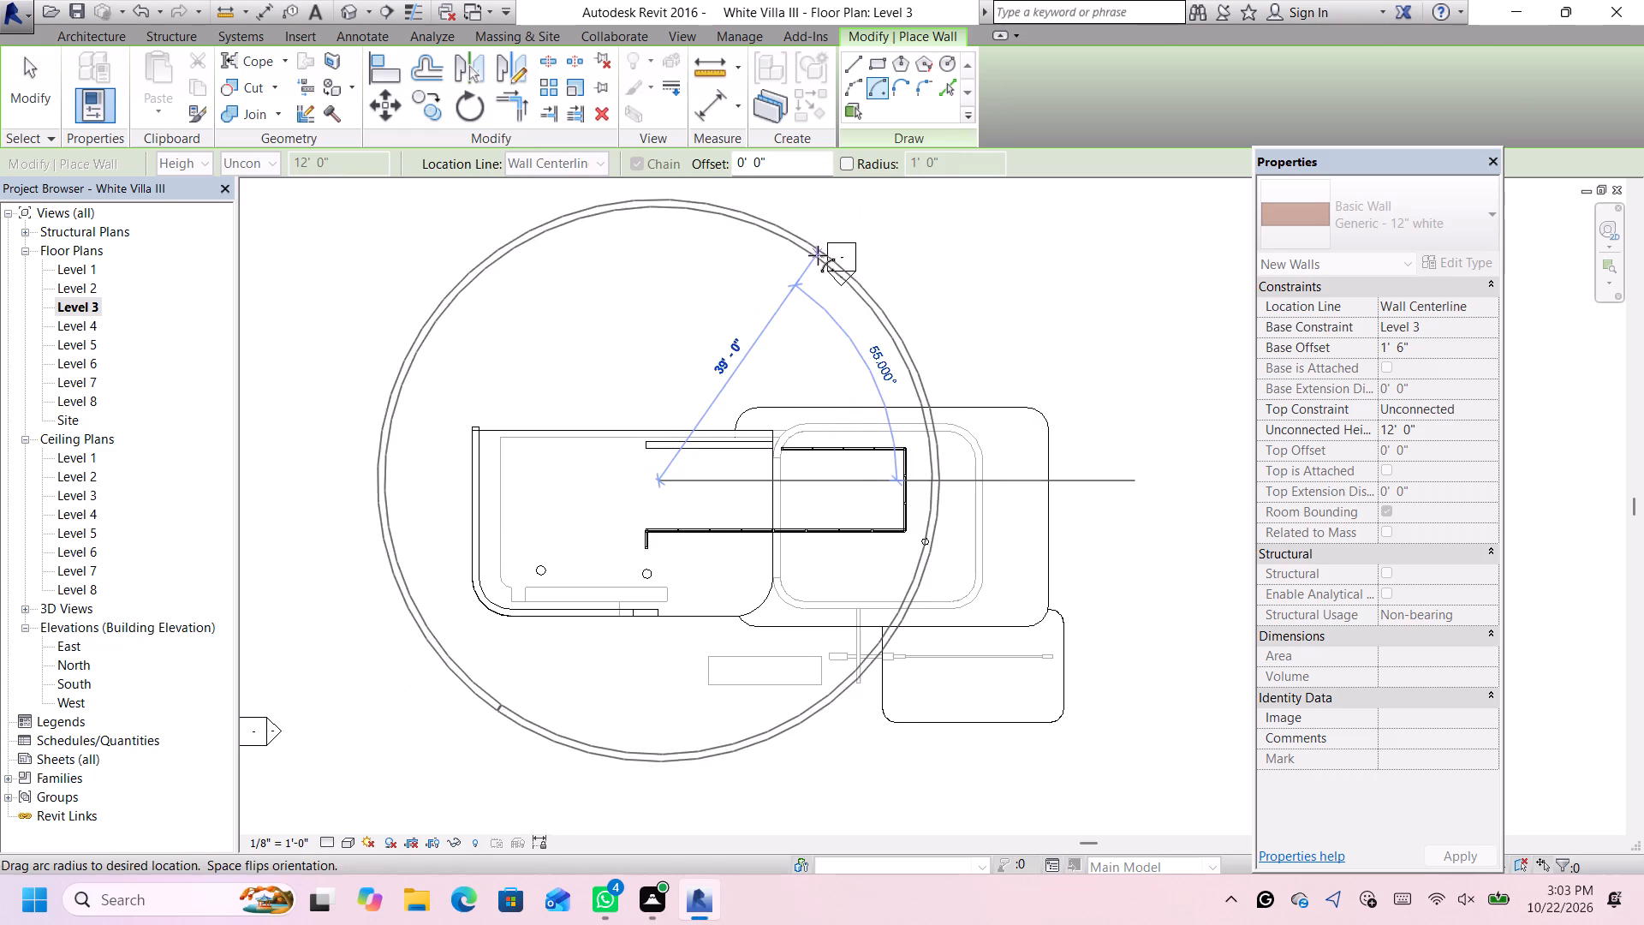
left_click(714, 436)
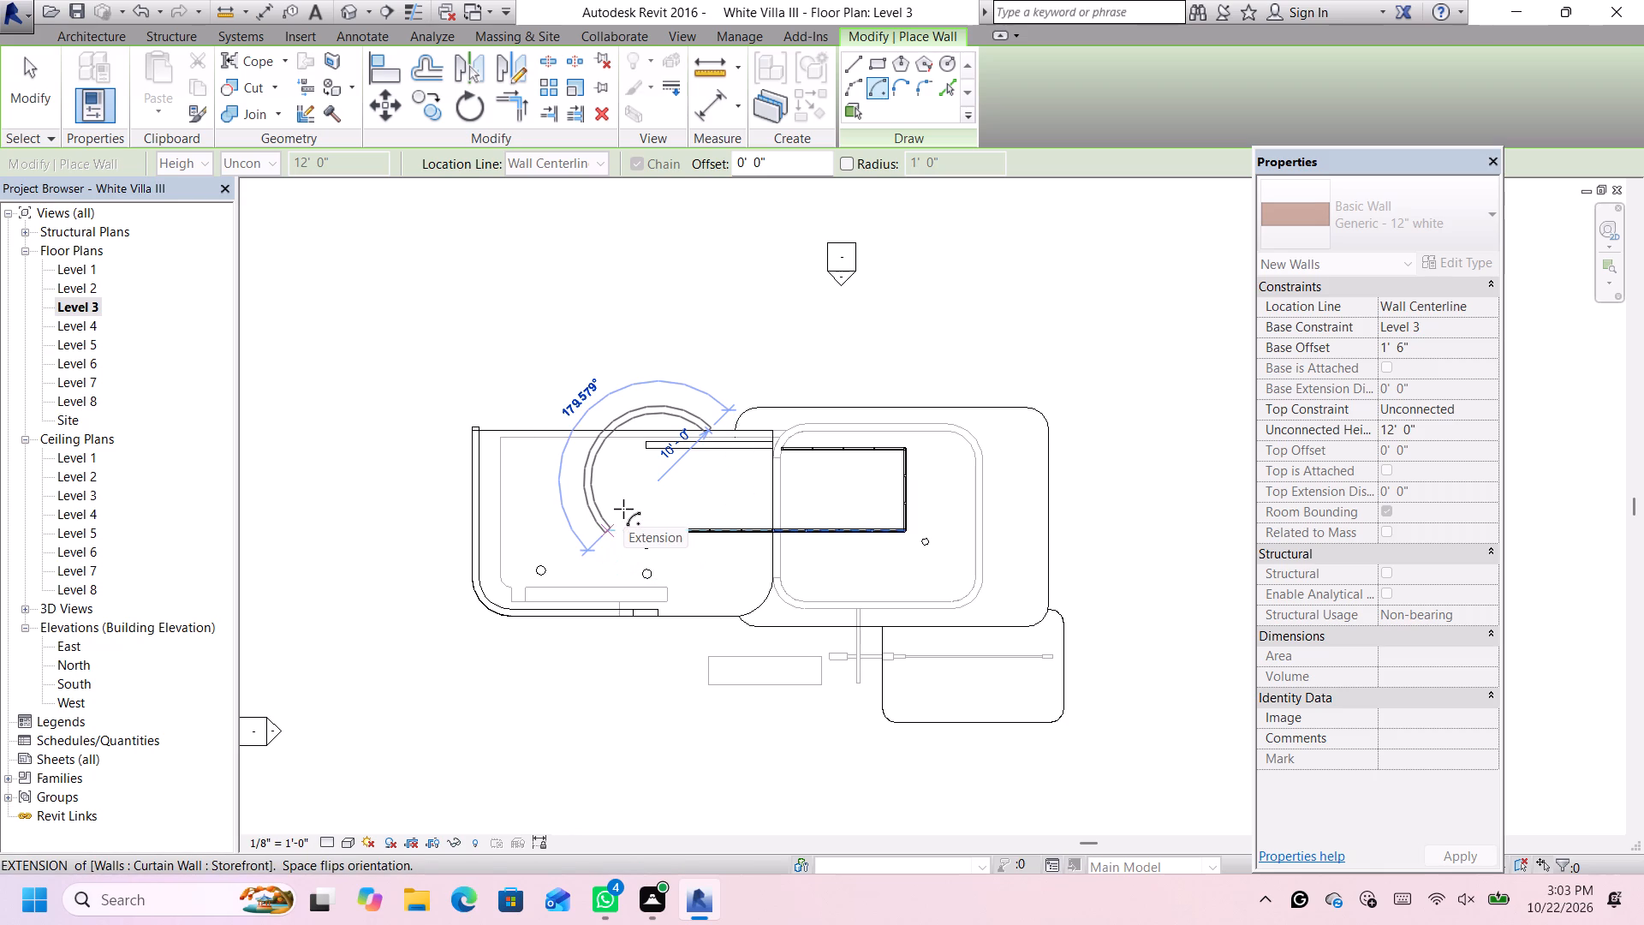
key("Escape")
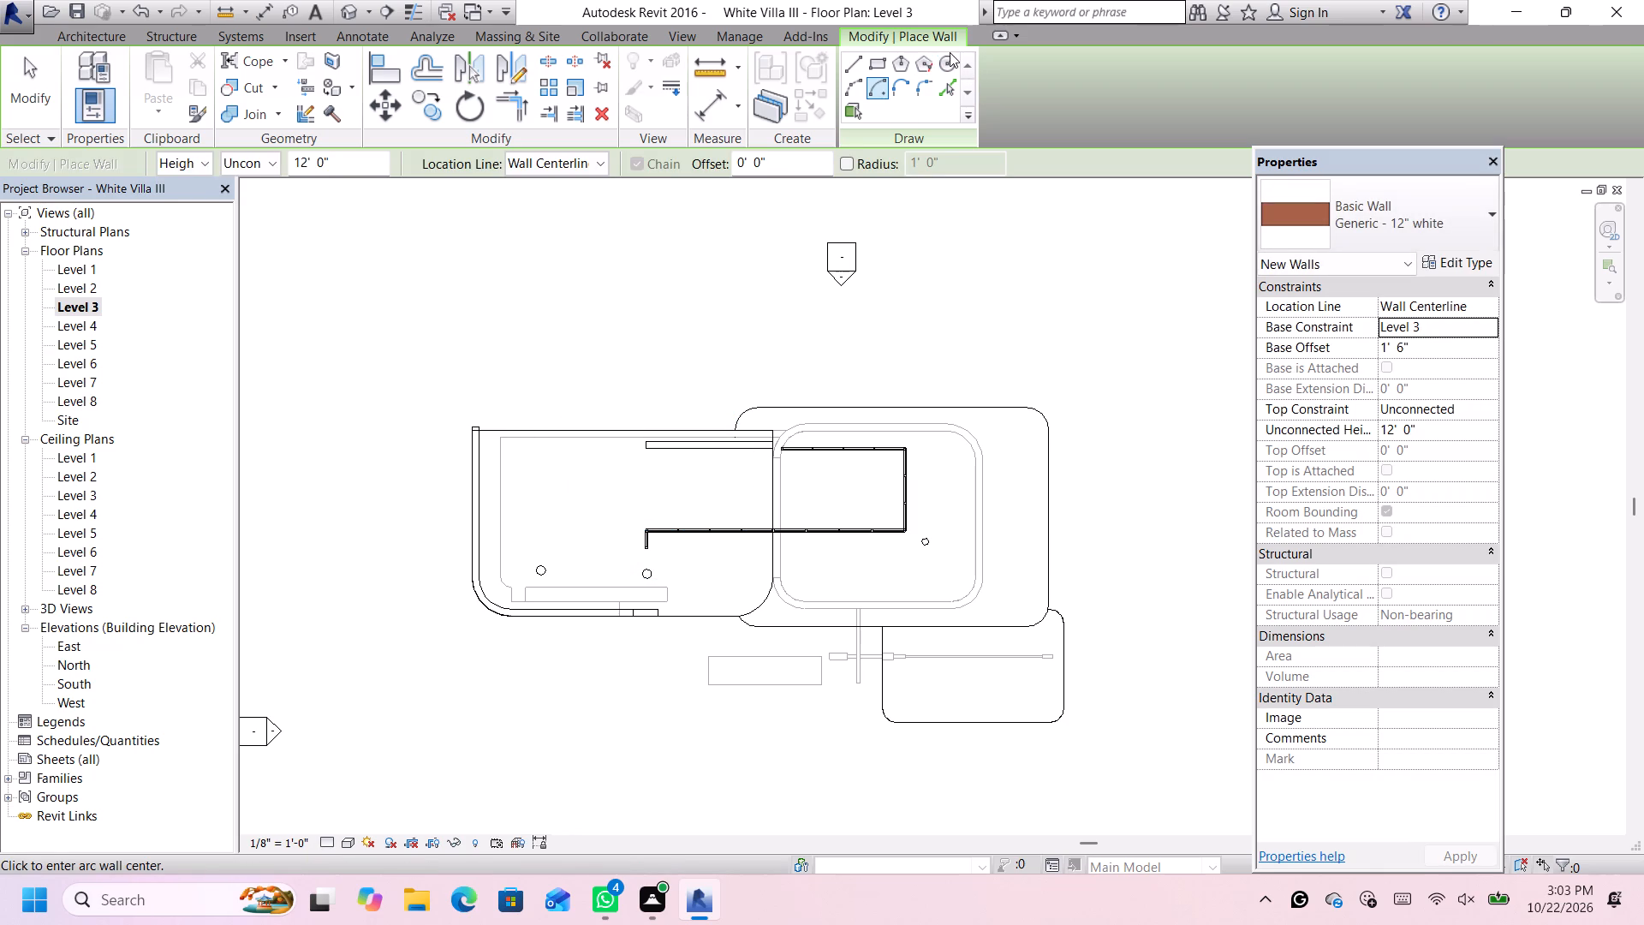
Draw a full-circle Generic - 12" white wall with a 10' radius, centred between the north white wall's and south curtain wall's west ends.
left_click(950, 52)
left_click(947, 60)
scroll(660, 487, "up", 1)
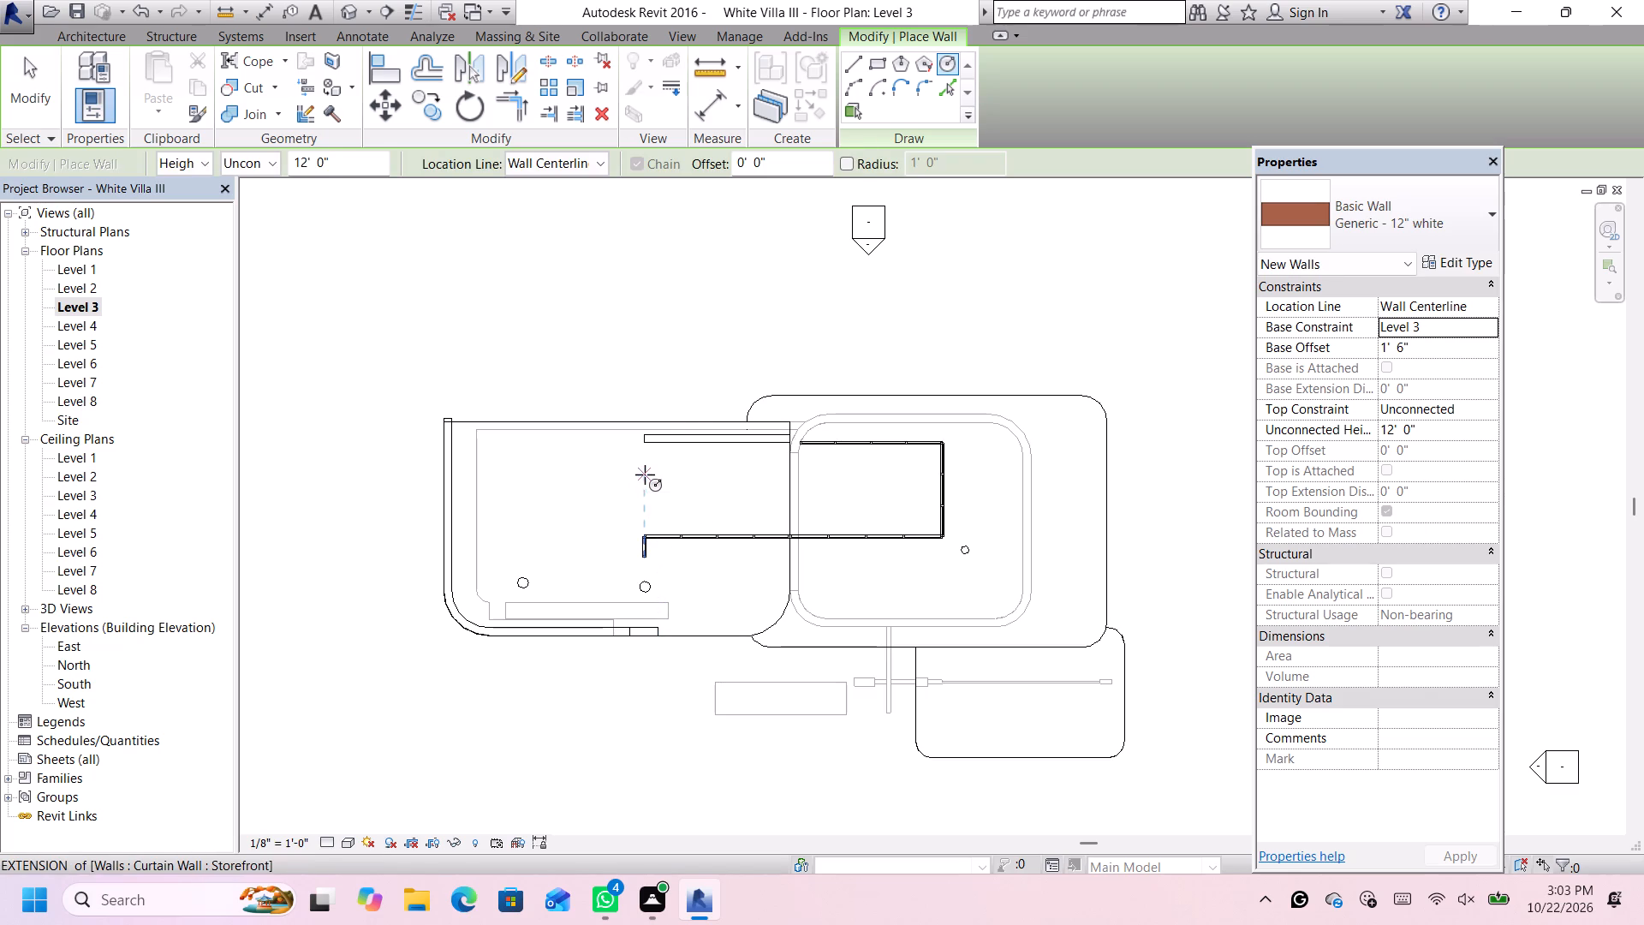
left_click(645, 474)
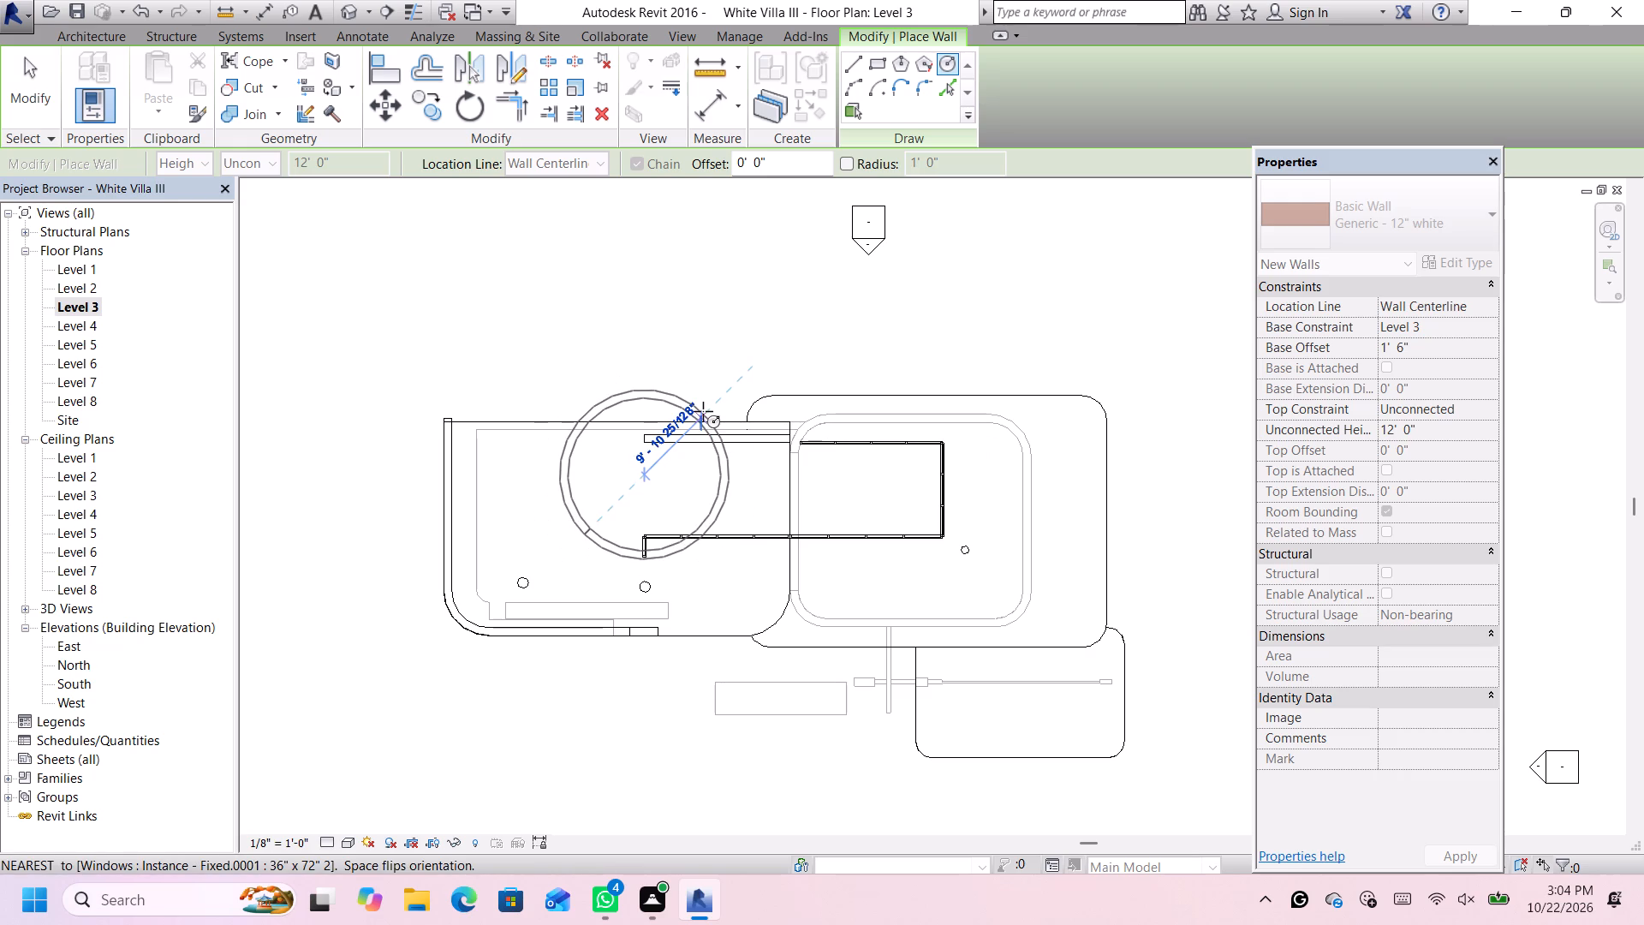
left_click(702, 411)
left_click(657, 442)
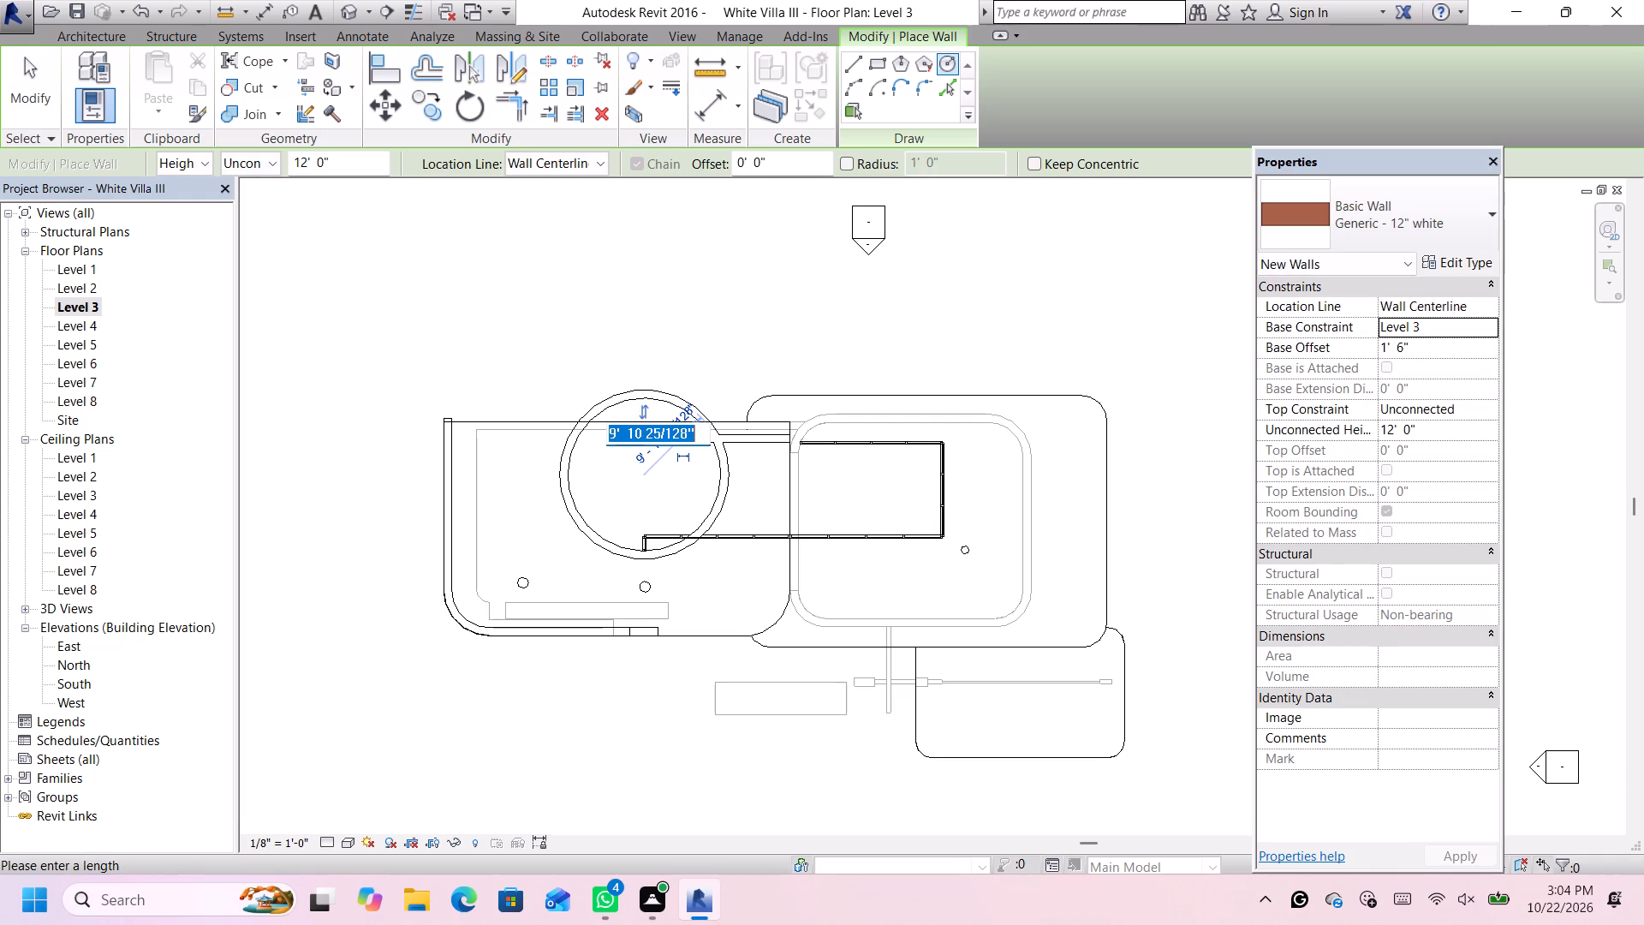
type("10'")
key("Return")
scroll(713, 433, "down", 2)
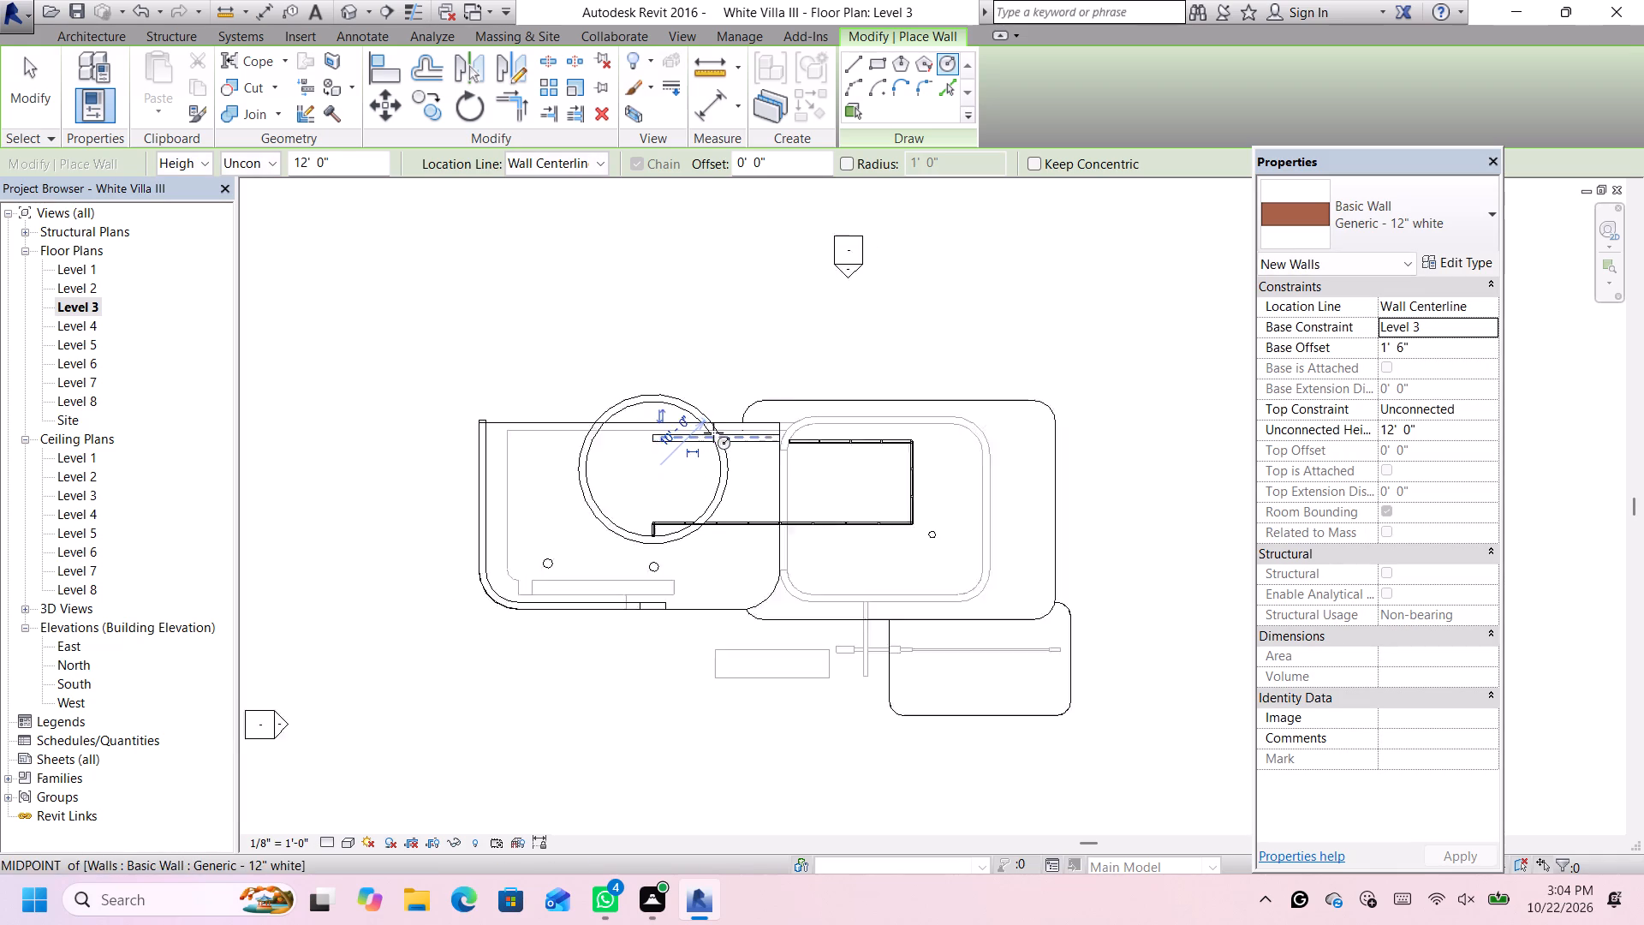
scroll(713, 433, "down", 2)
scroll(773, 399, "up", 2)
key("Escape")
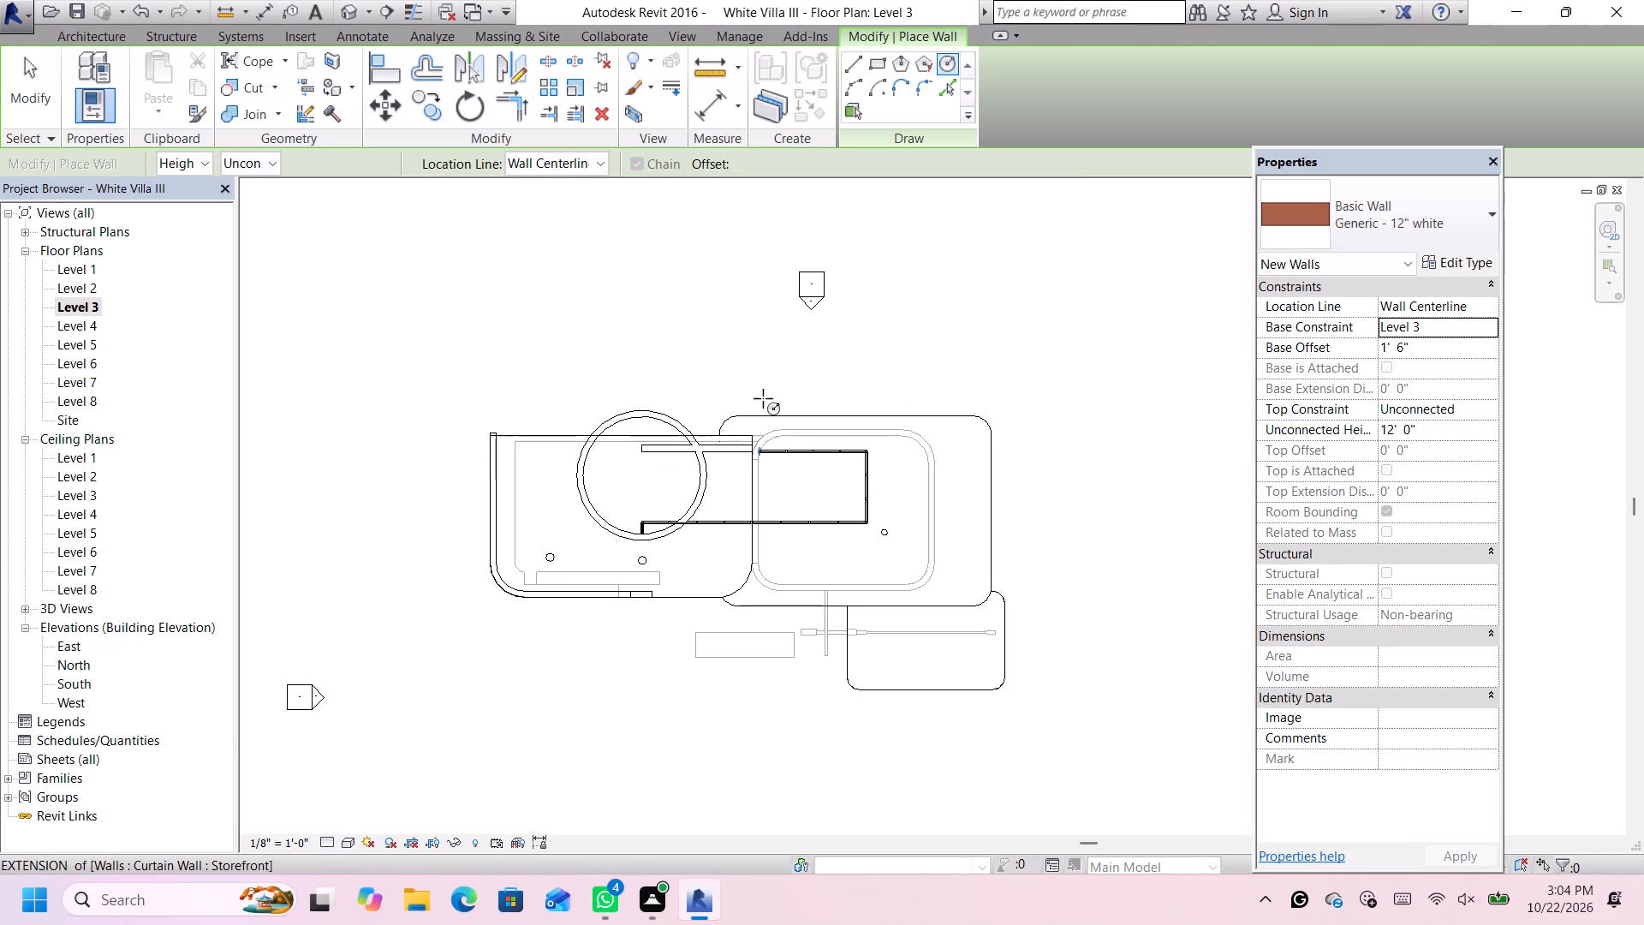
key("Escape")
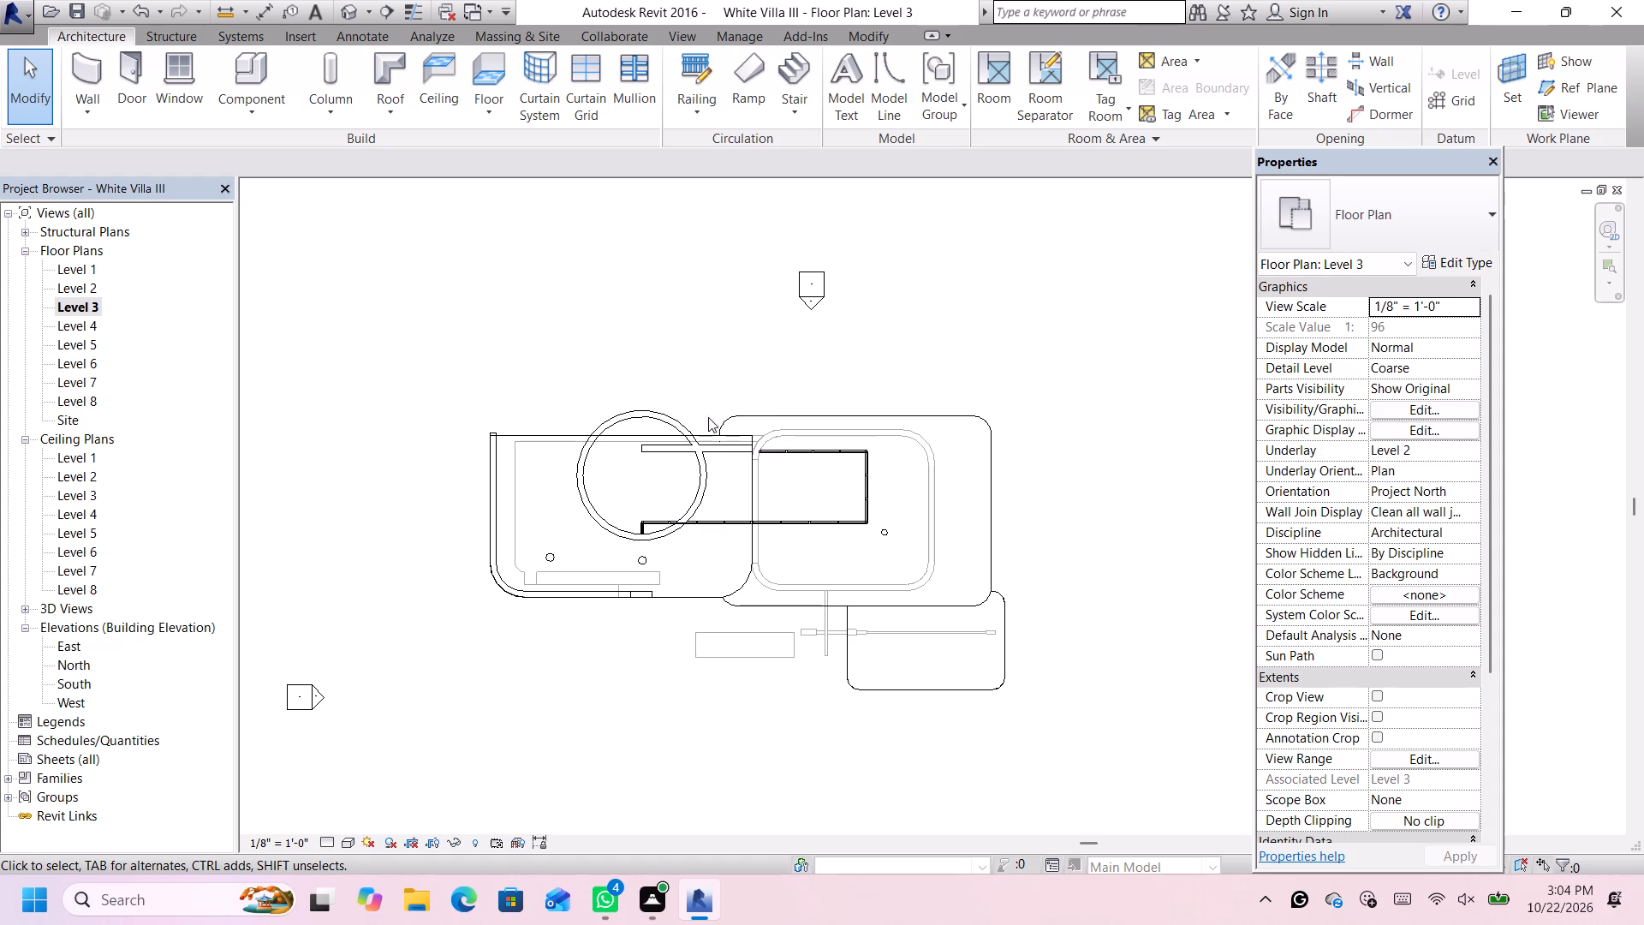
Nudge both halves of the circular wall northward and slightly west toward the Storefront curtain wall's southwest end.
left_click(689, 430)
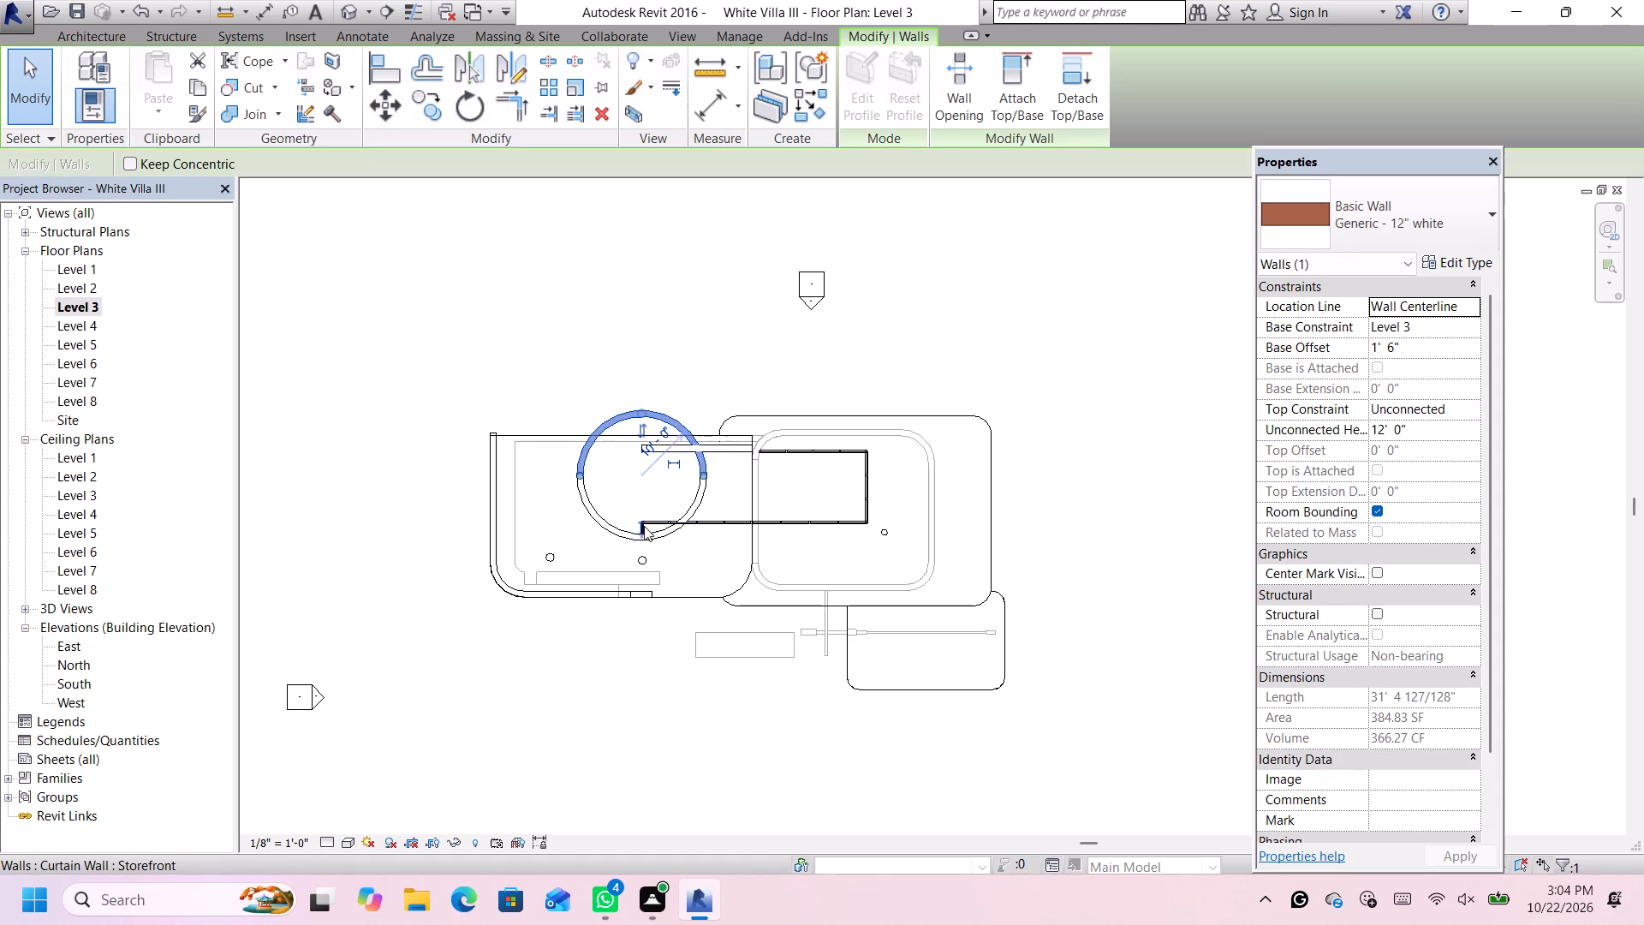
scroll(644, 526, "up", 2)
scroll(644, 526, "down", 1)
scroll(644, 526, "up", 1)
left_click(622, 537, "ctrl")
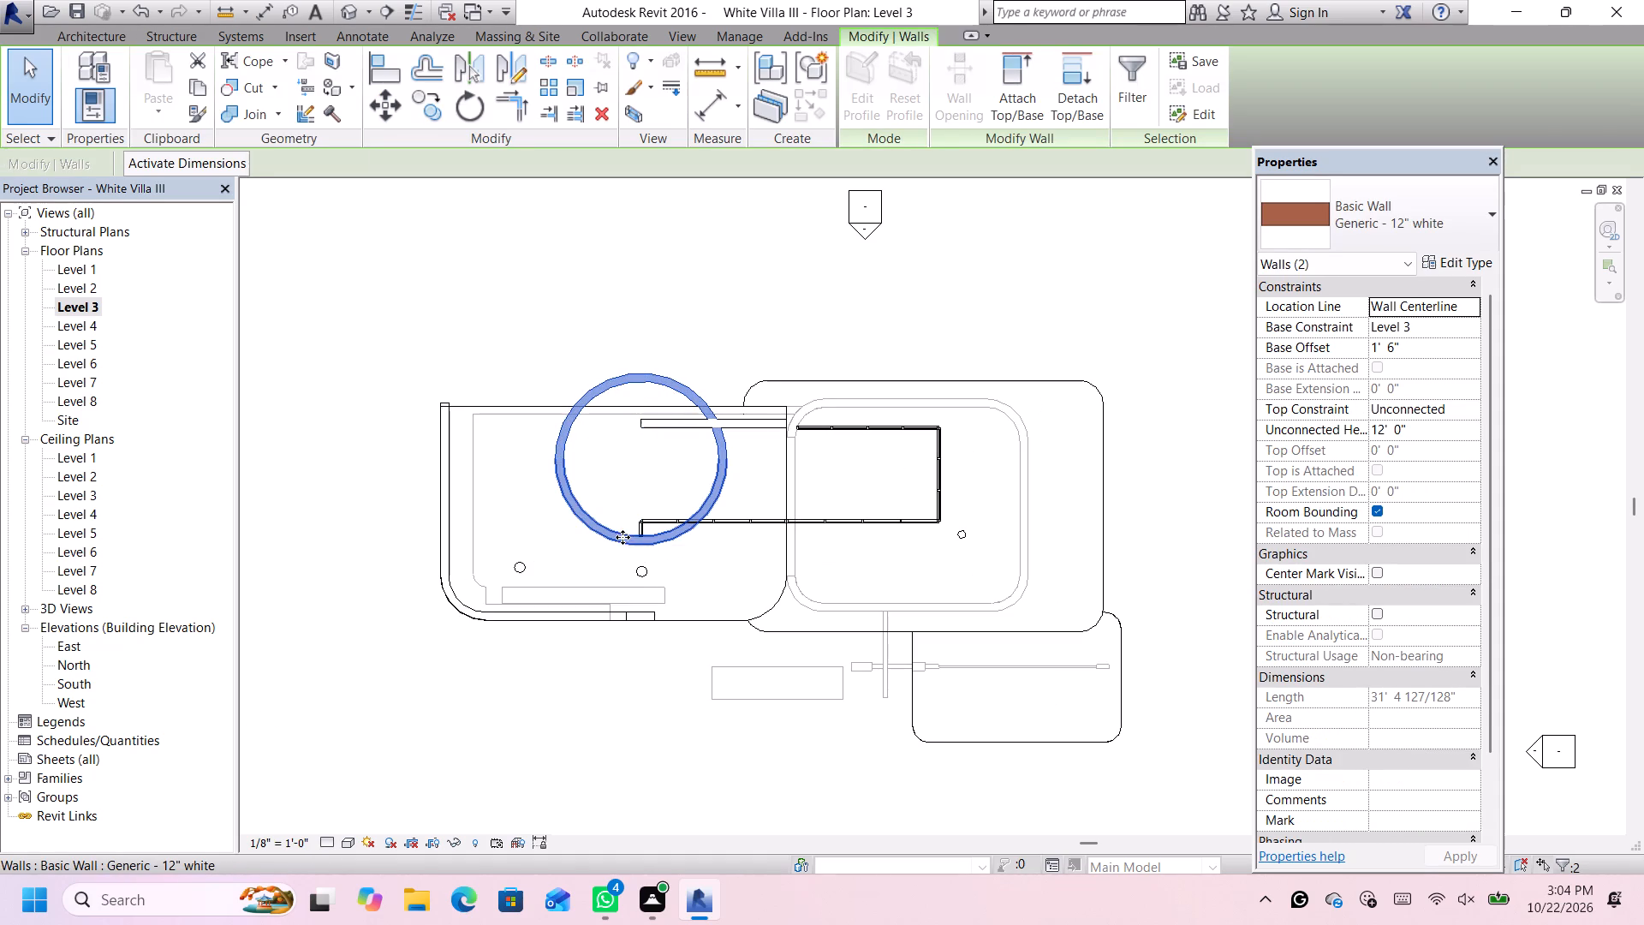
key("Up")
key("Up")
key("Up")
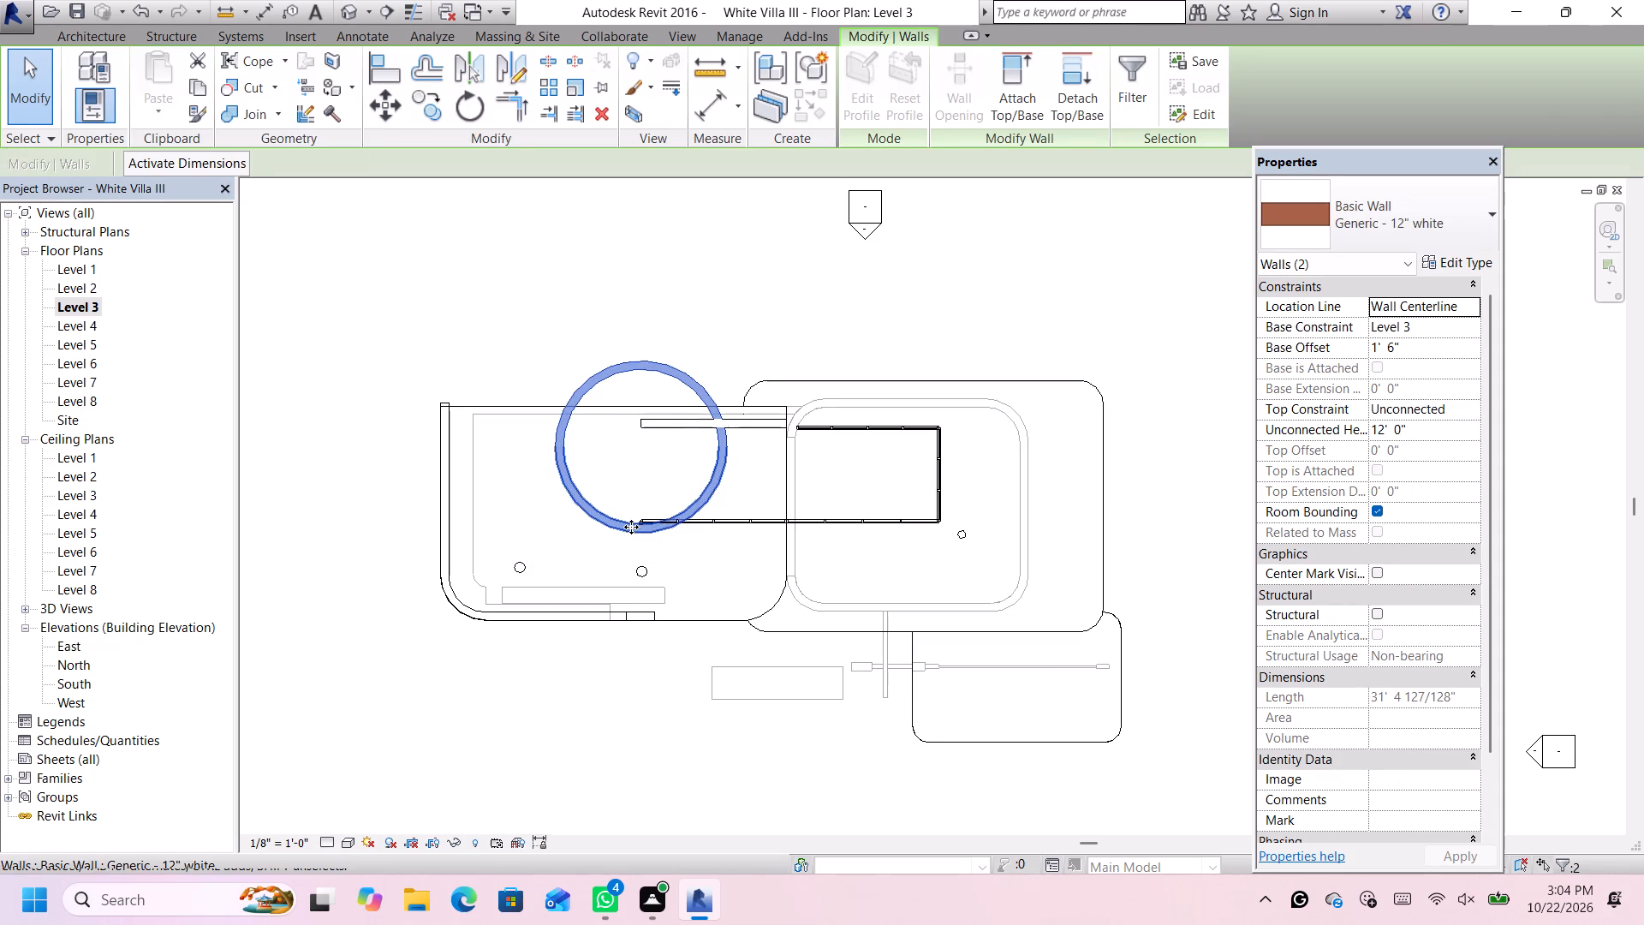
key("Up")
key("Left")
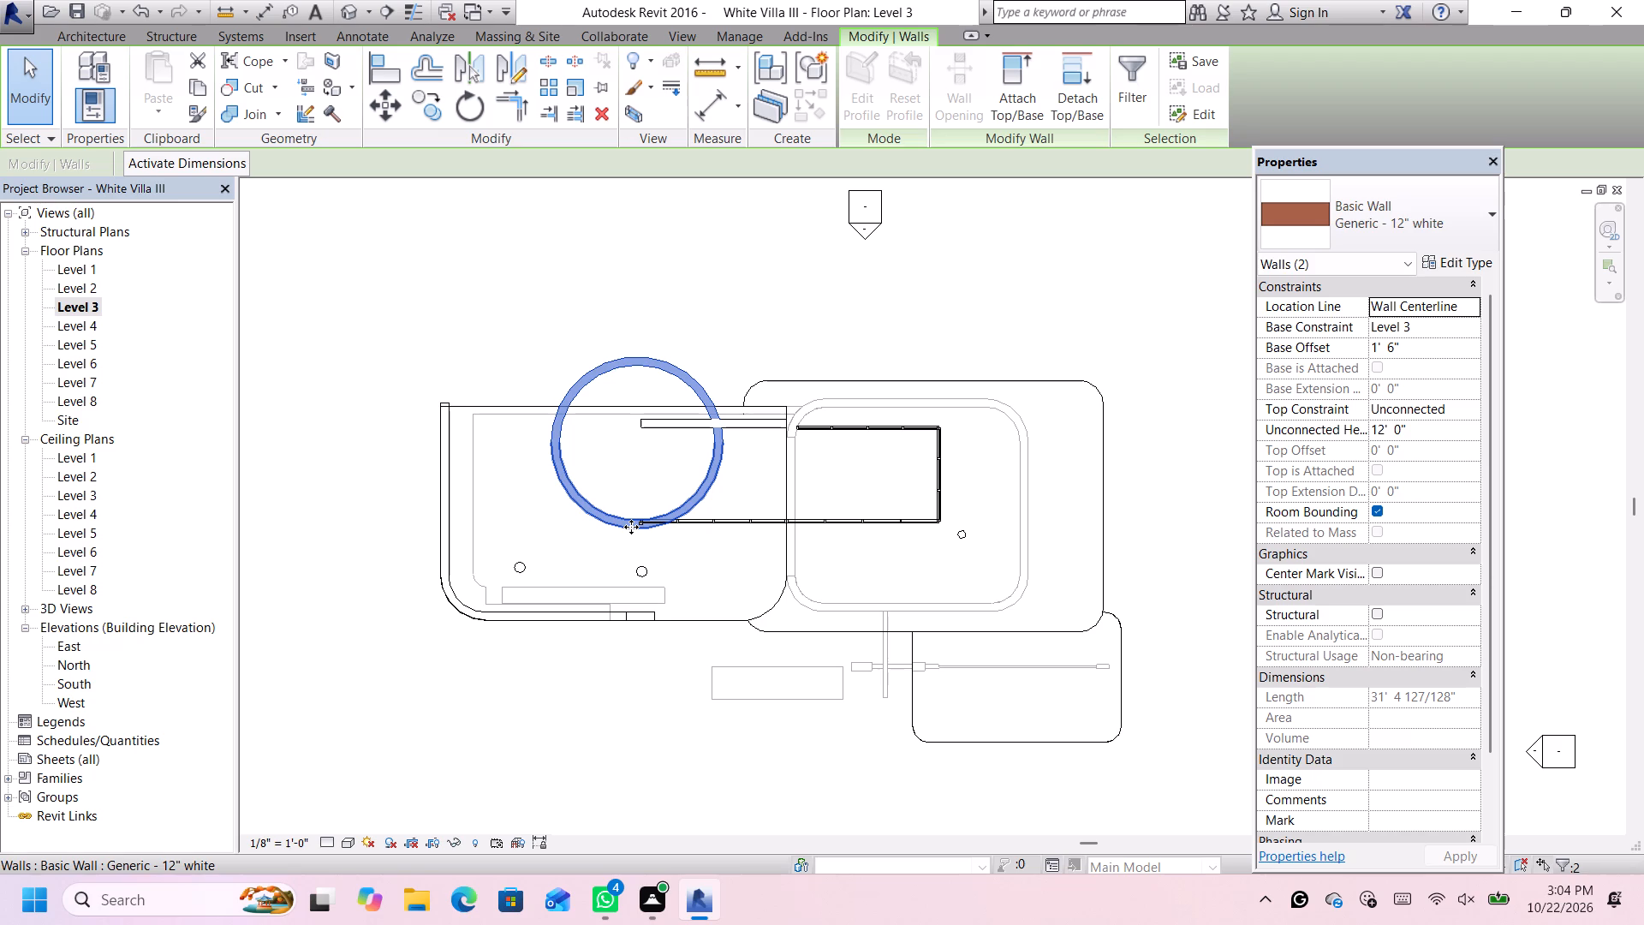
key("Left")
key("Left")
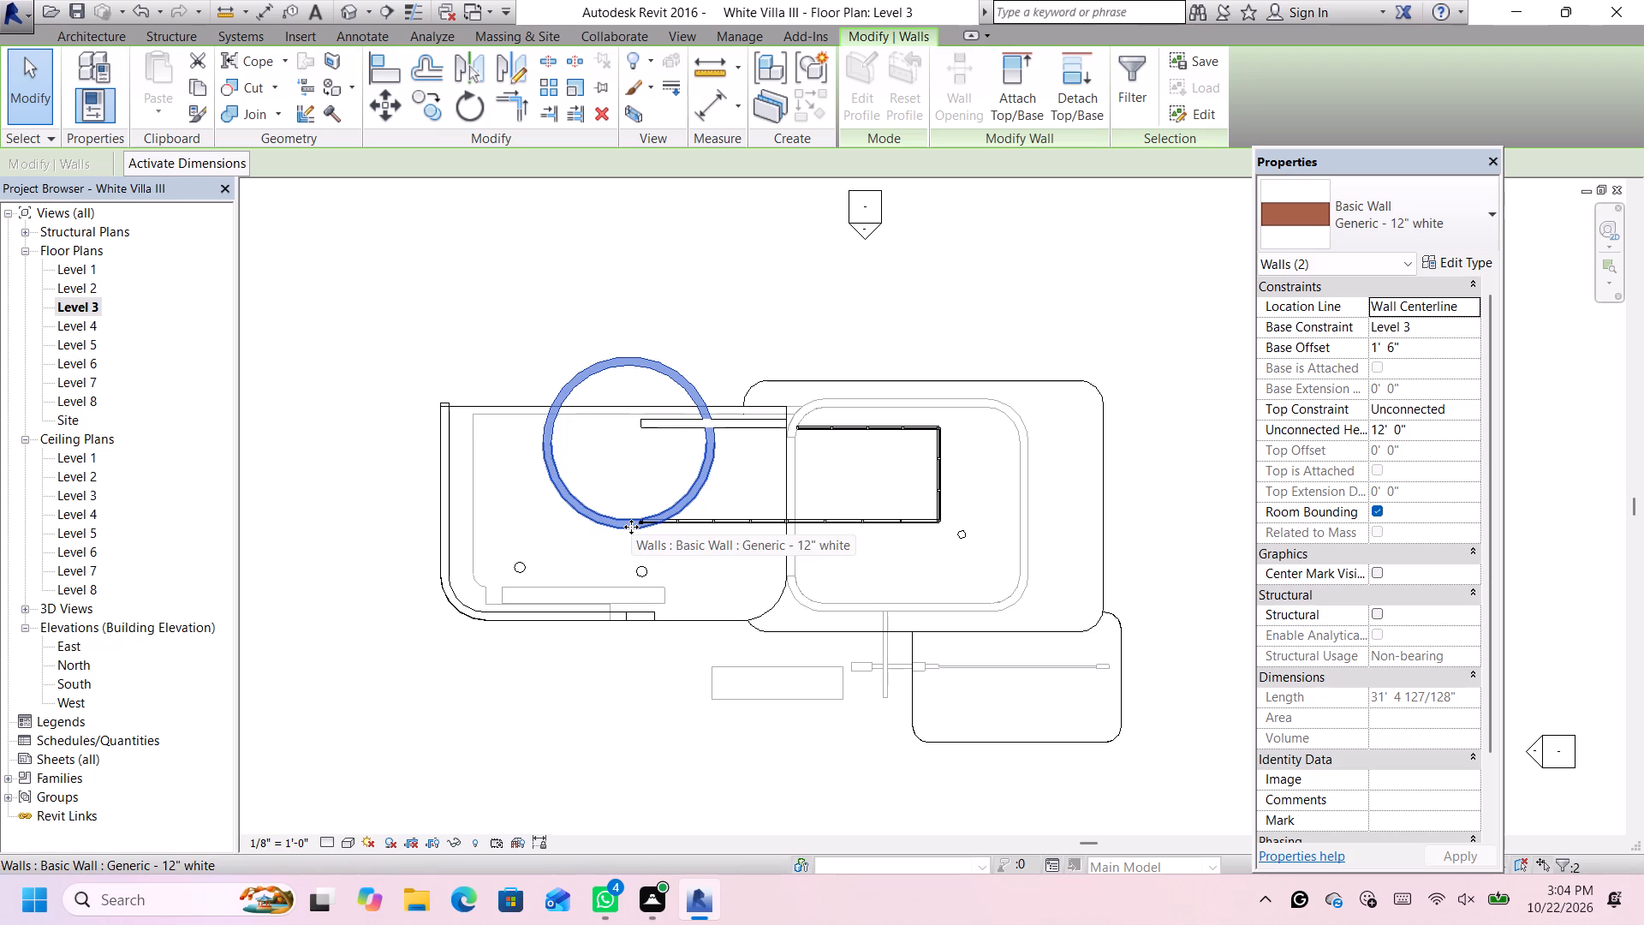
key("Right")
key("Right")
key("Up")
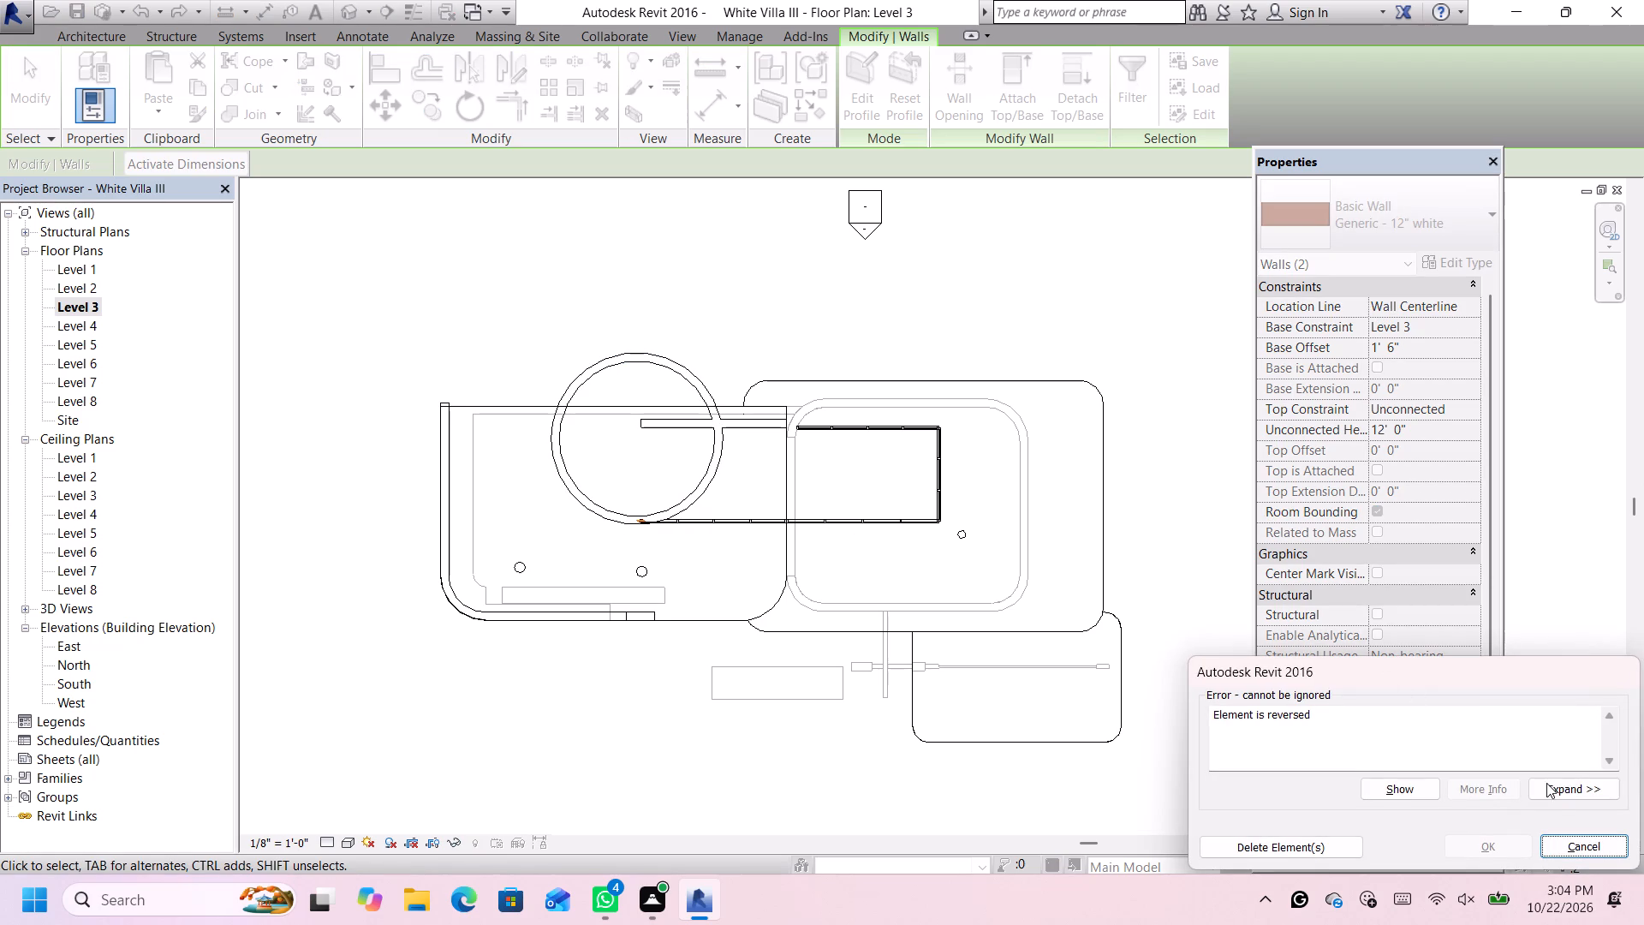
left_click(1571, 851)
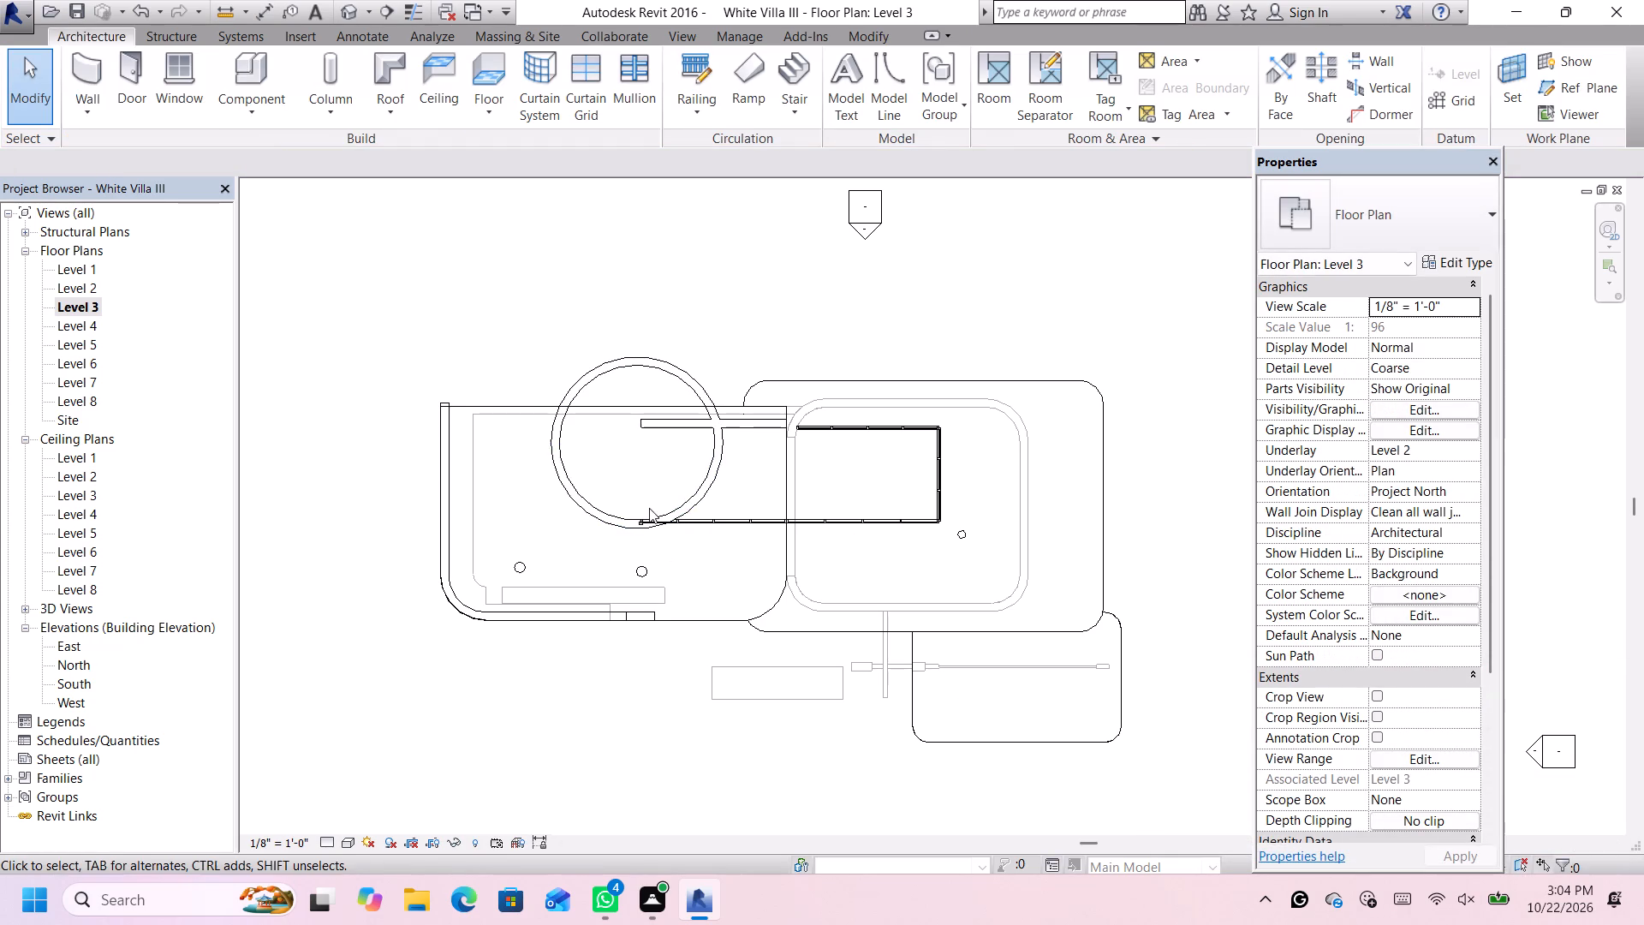
Dismiss the Autodesk notification card covering the floor plan.
scroll(650, 507, "up", 1)
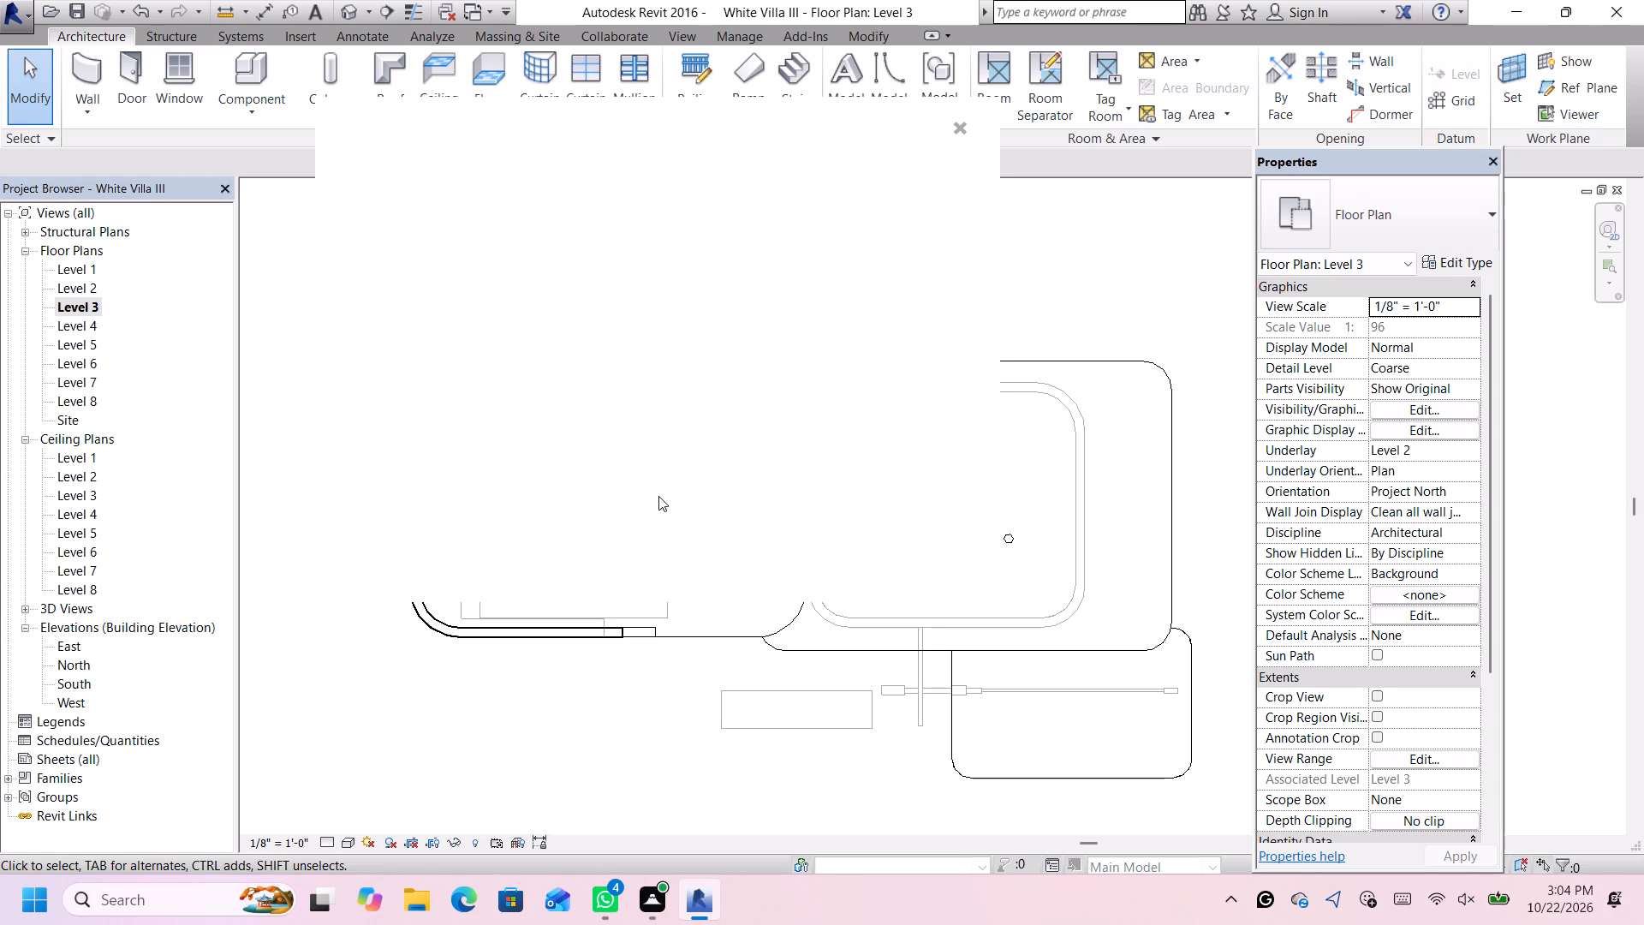
left_click(962, 129)
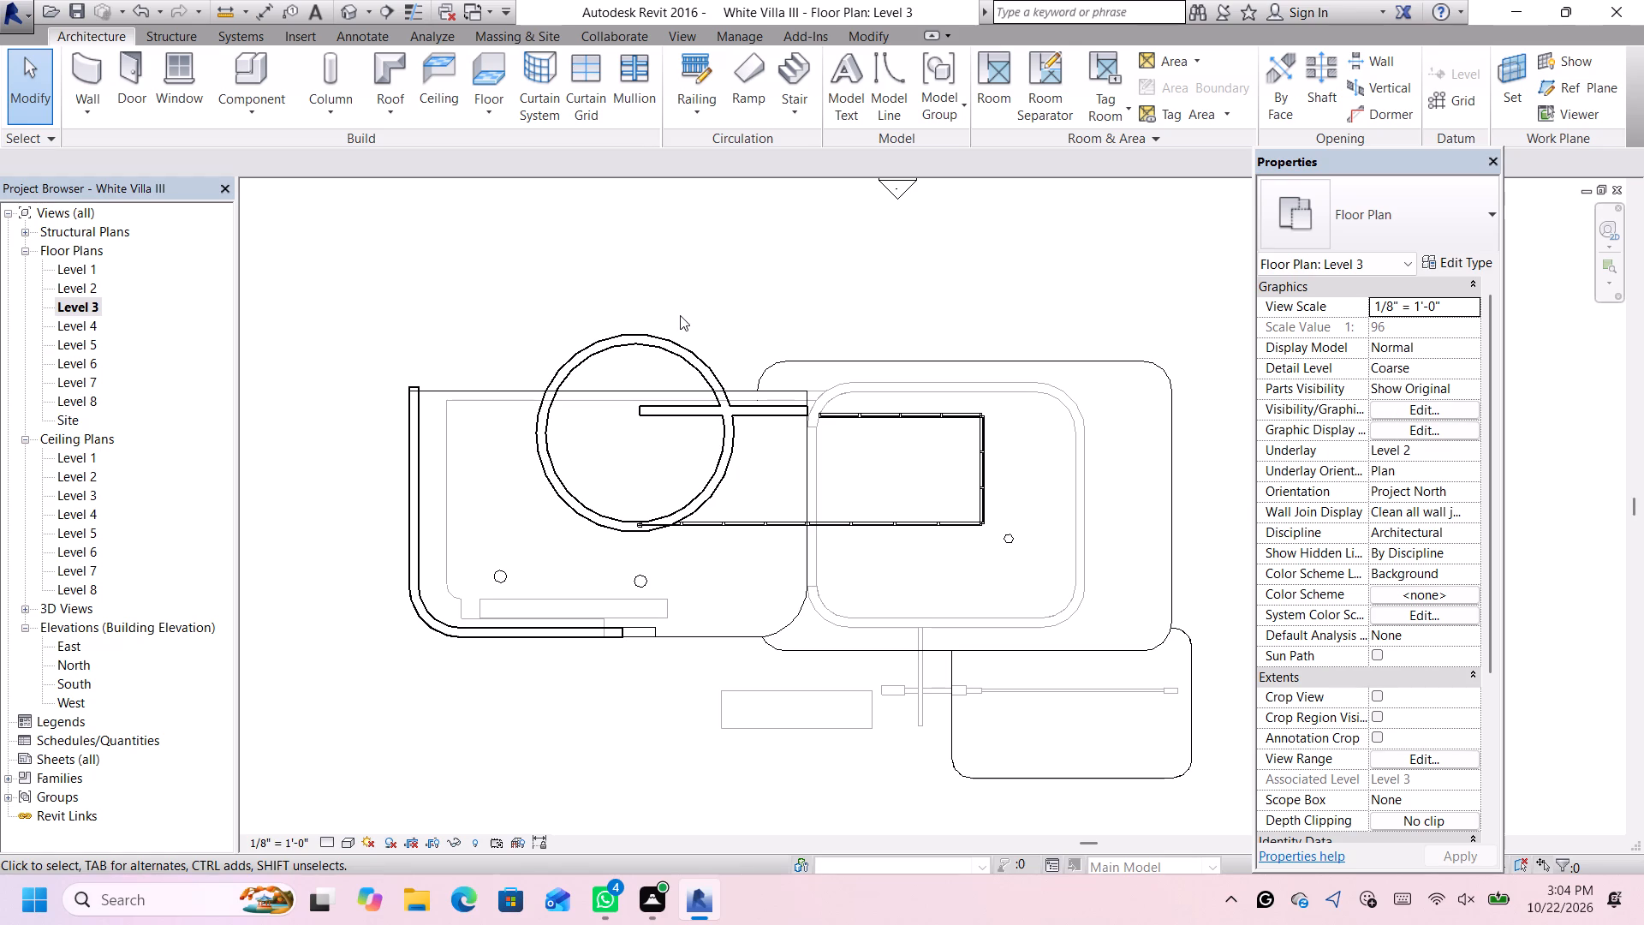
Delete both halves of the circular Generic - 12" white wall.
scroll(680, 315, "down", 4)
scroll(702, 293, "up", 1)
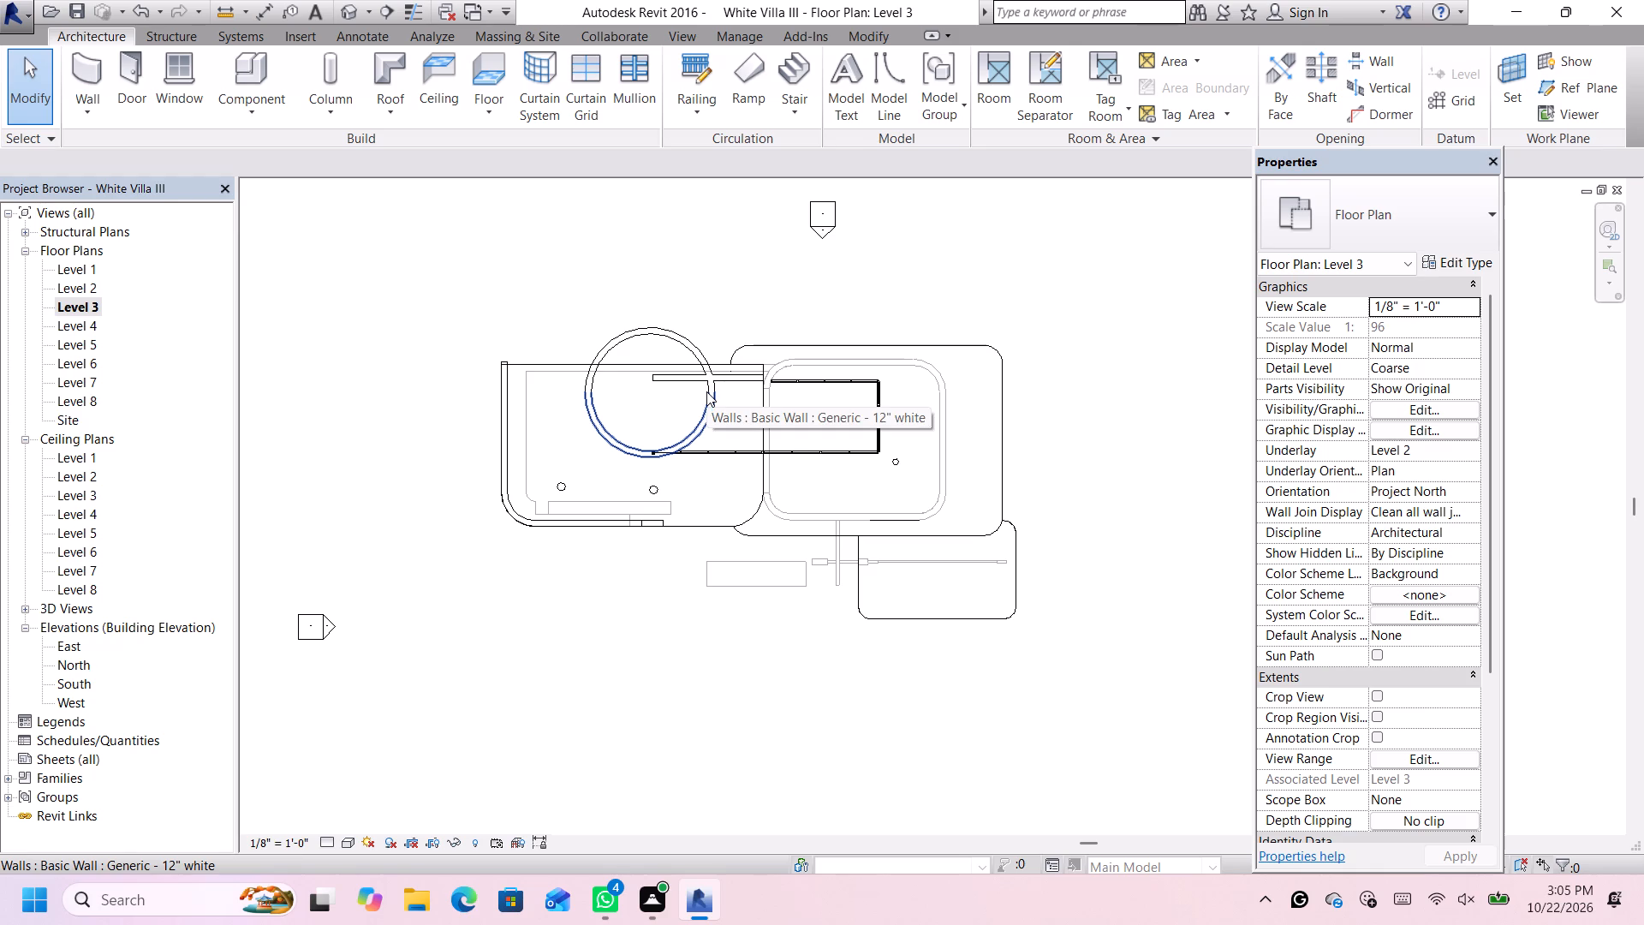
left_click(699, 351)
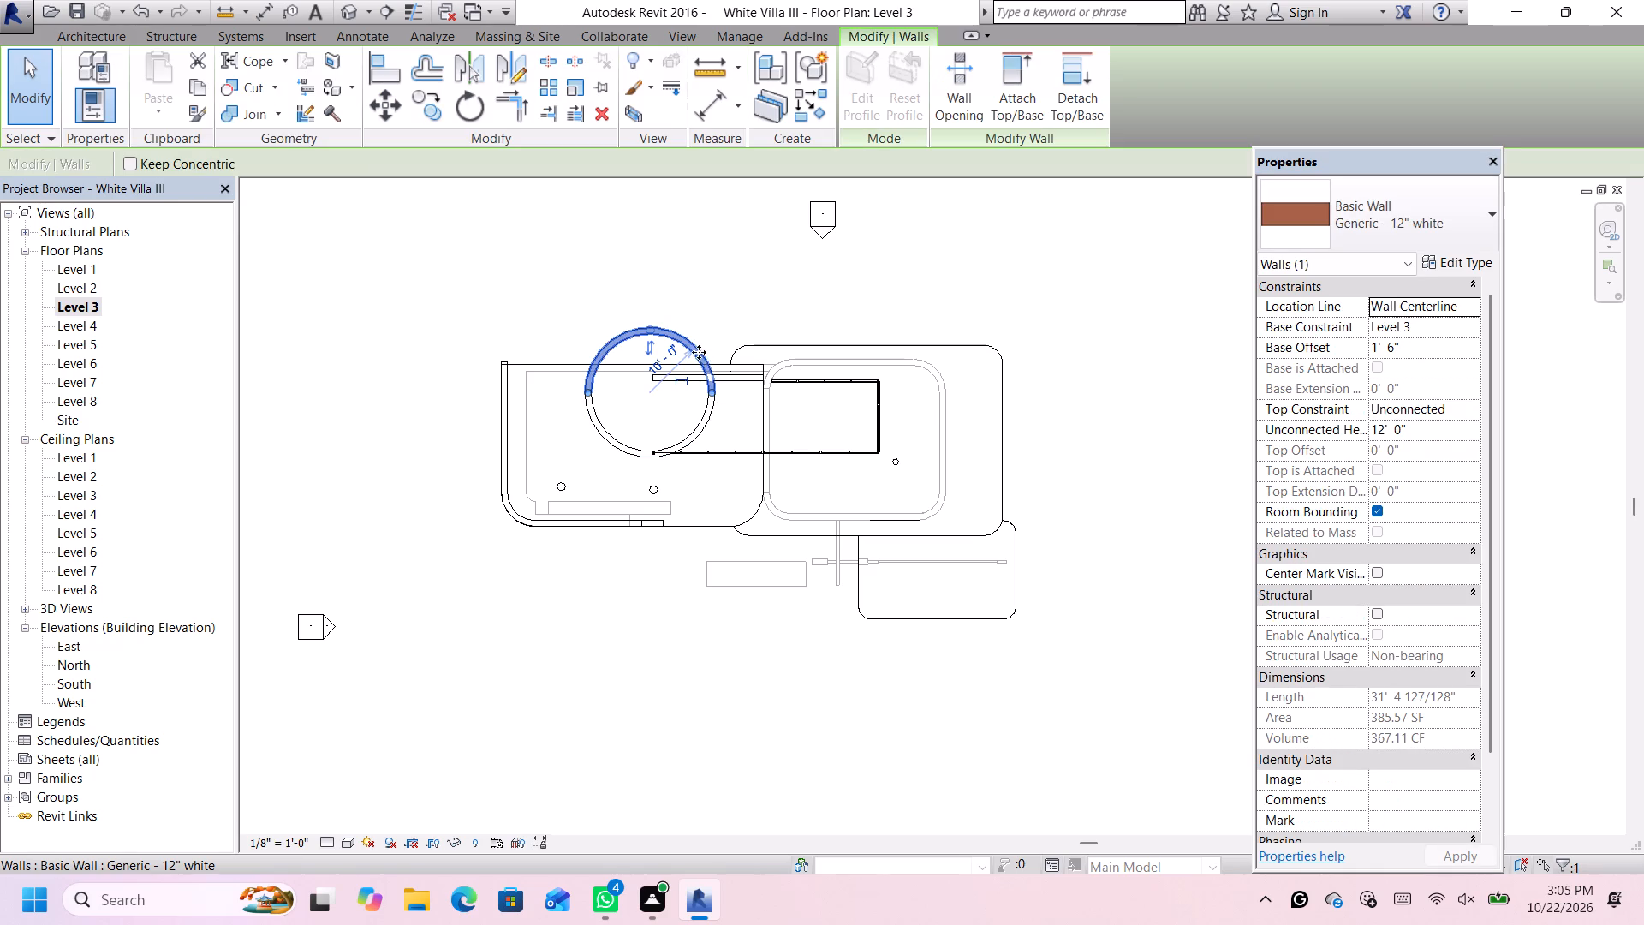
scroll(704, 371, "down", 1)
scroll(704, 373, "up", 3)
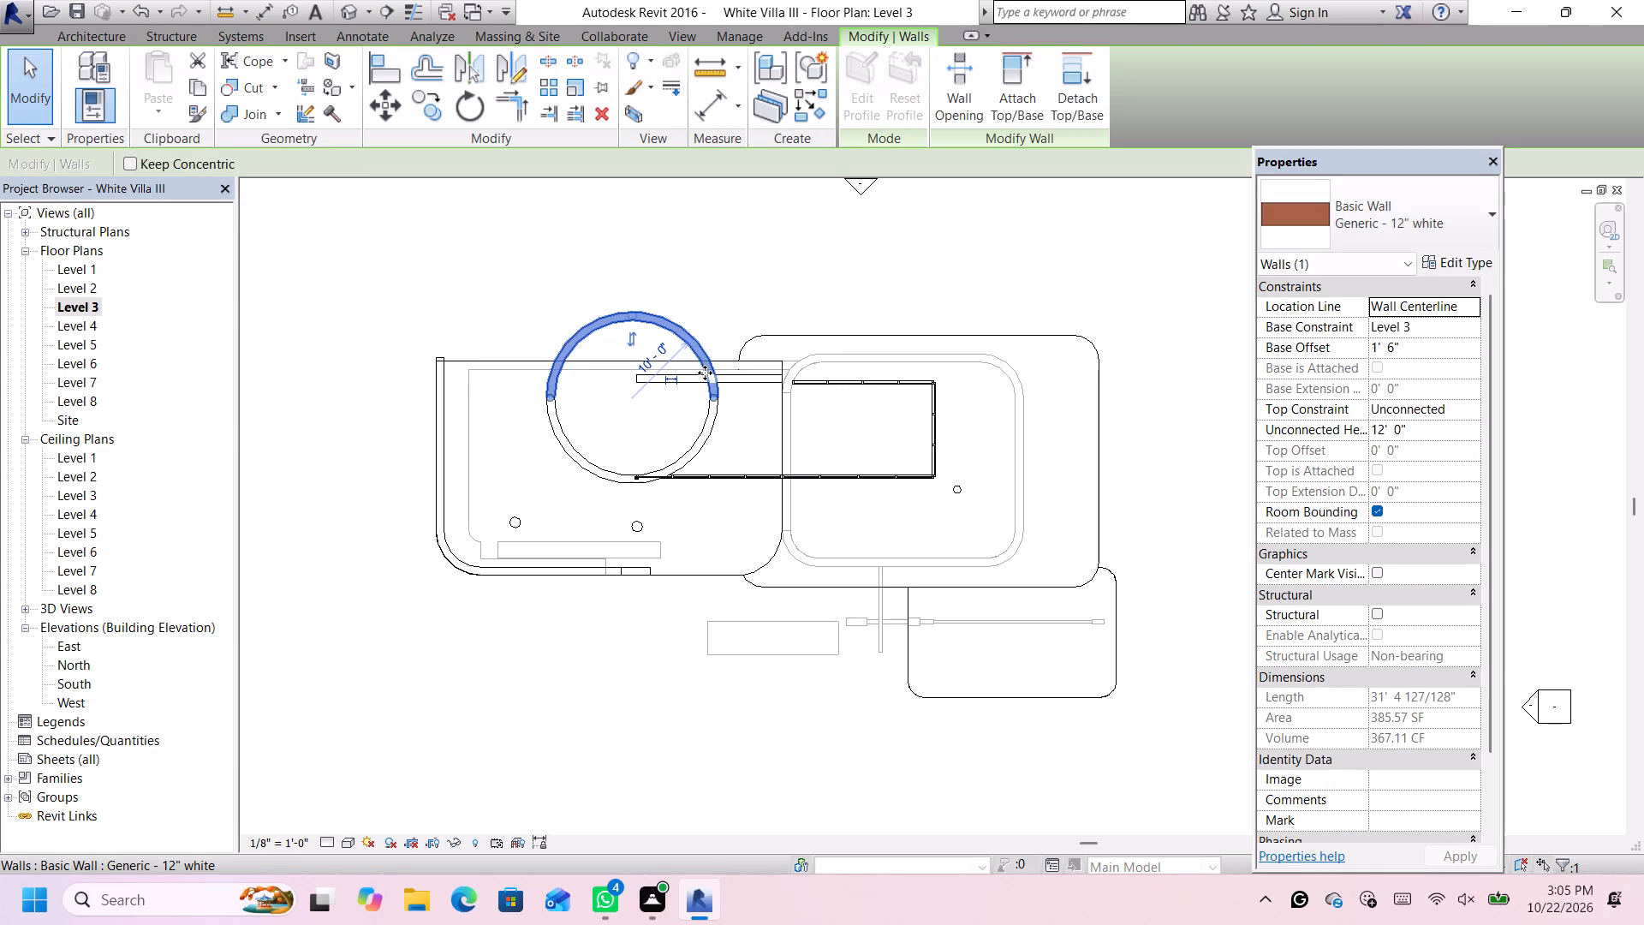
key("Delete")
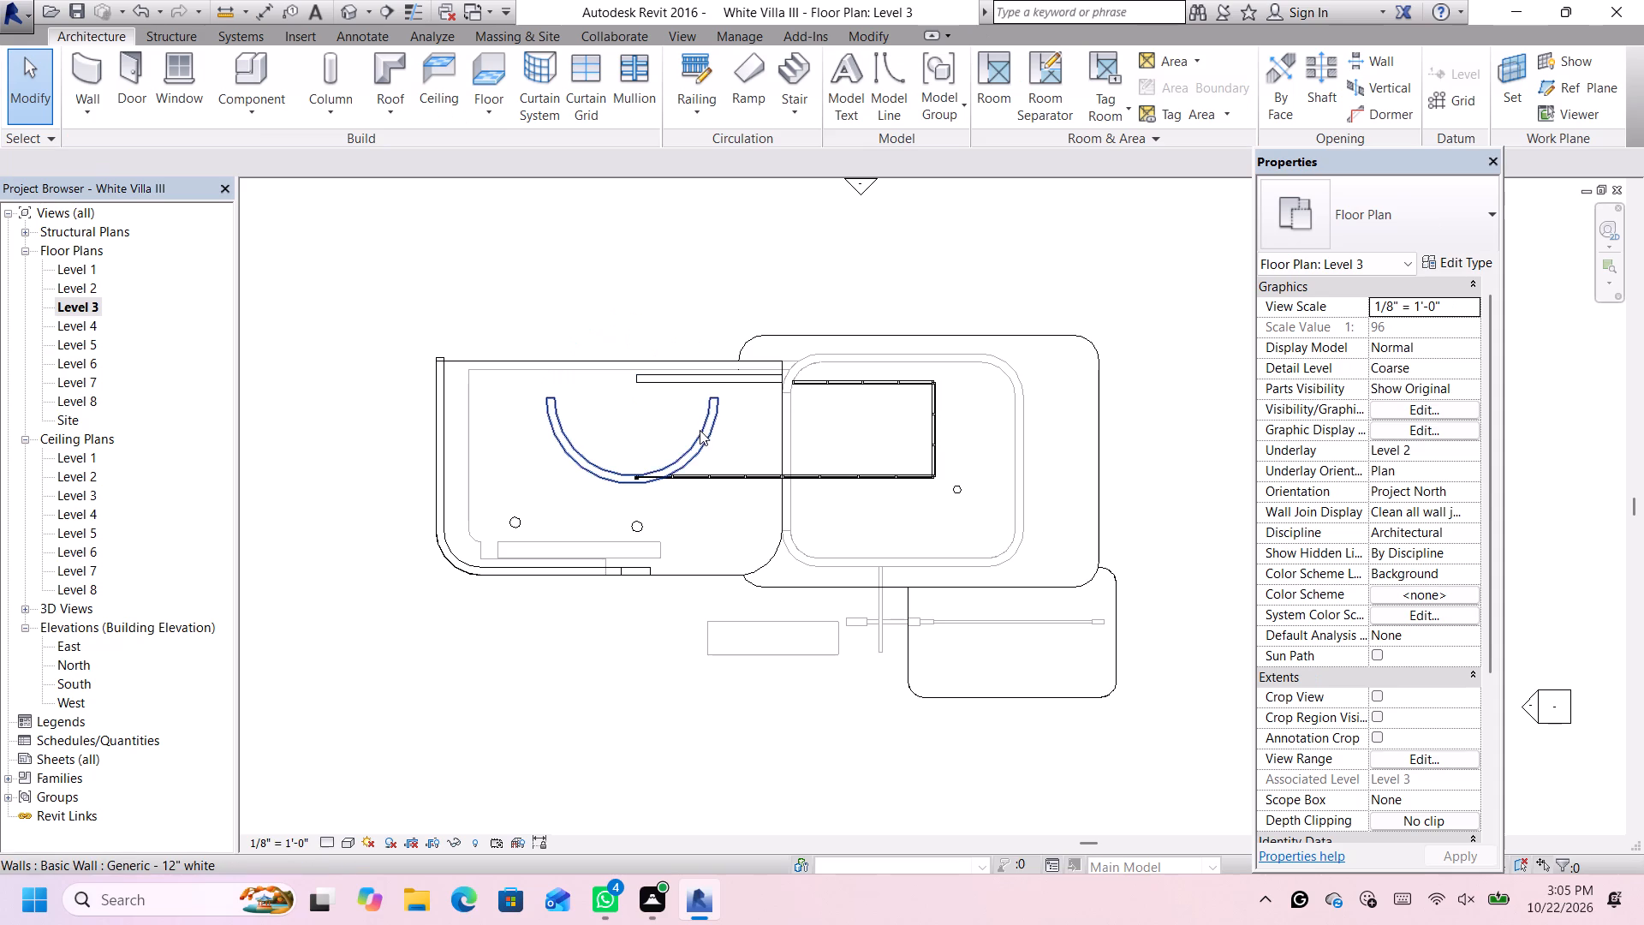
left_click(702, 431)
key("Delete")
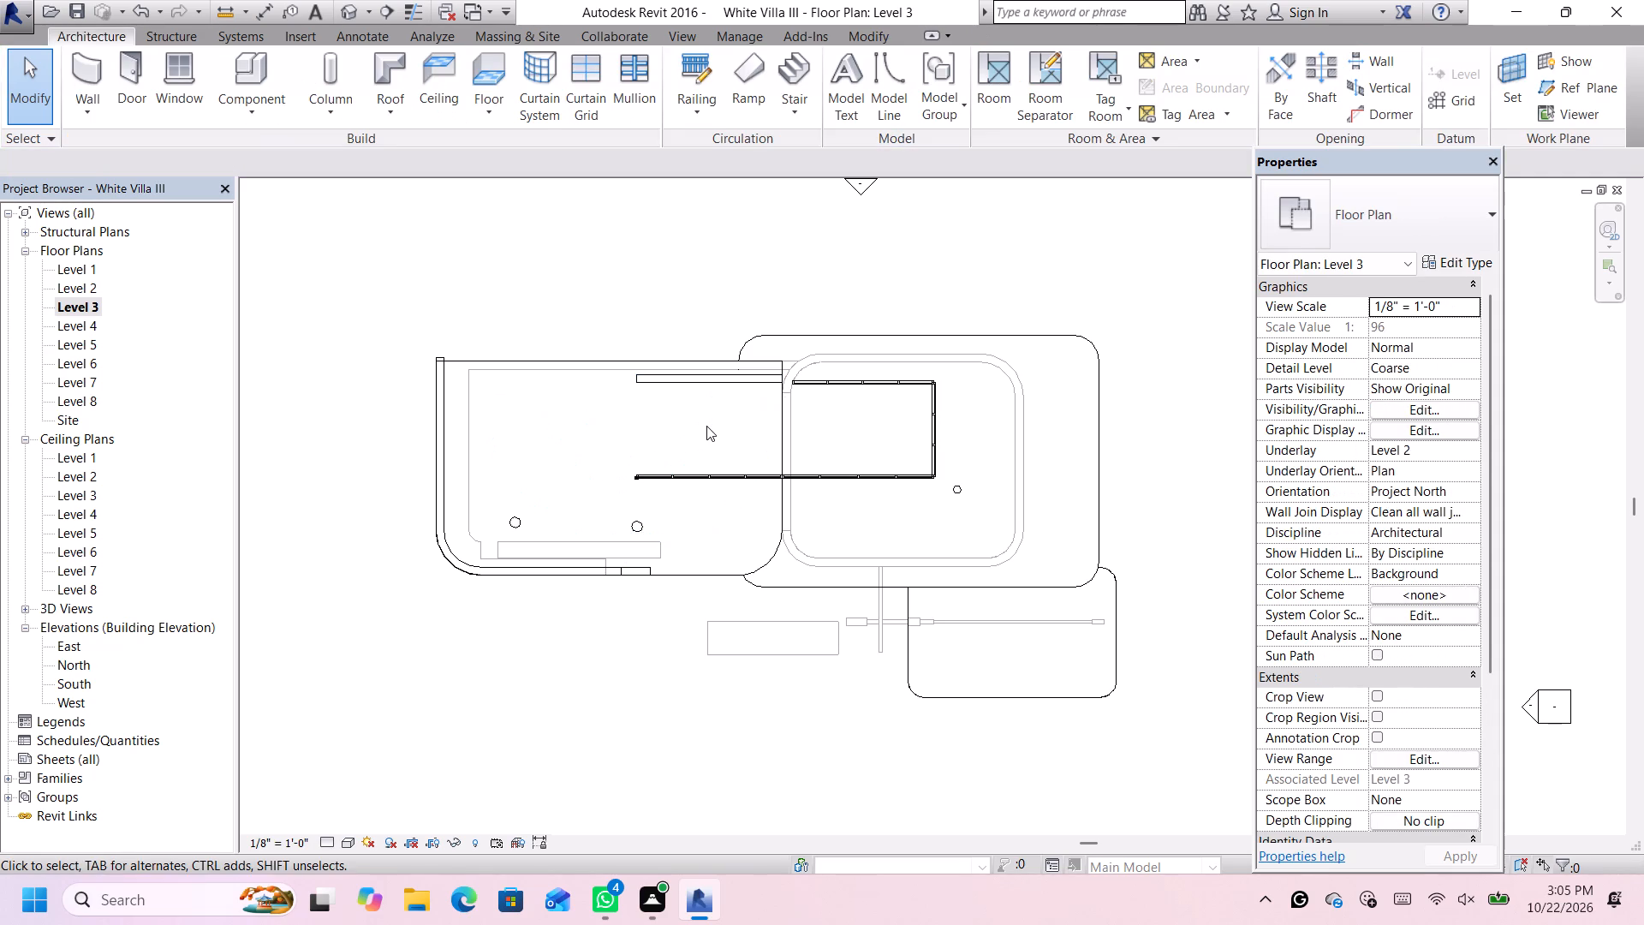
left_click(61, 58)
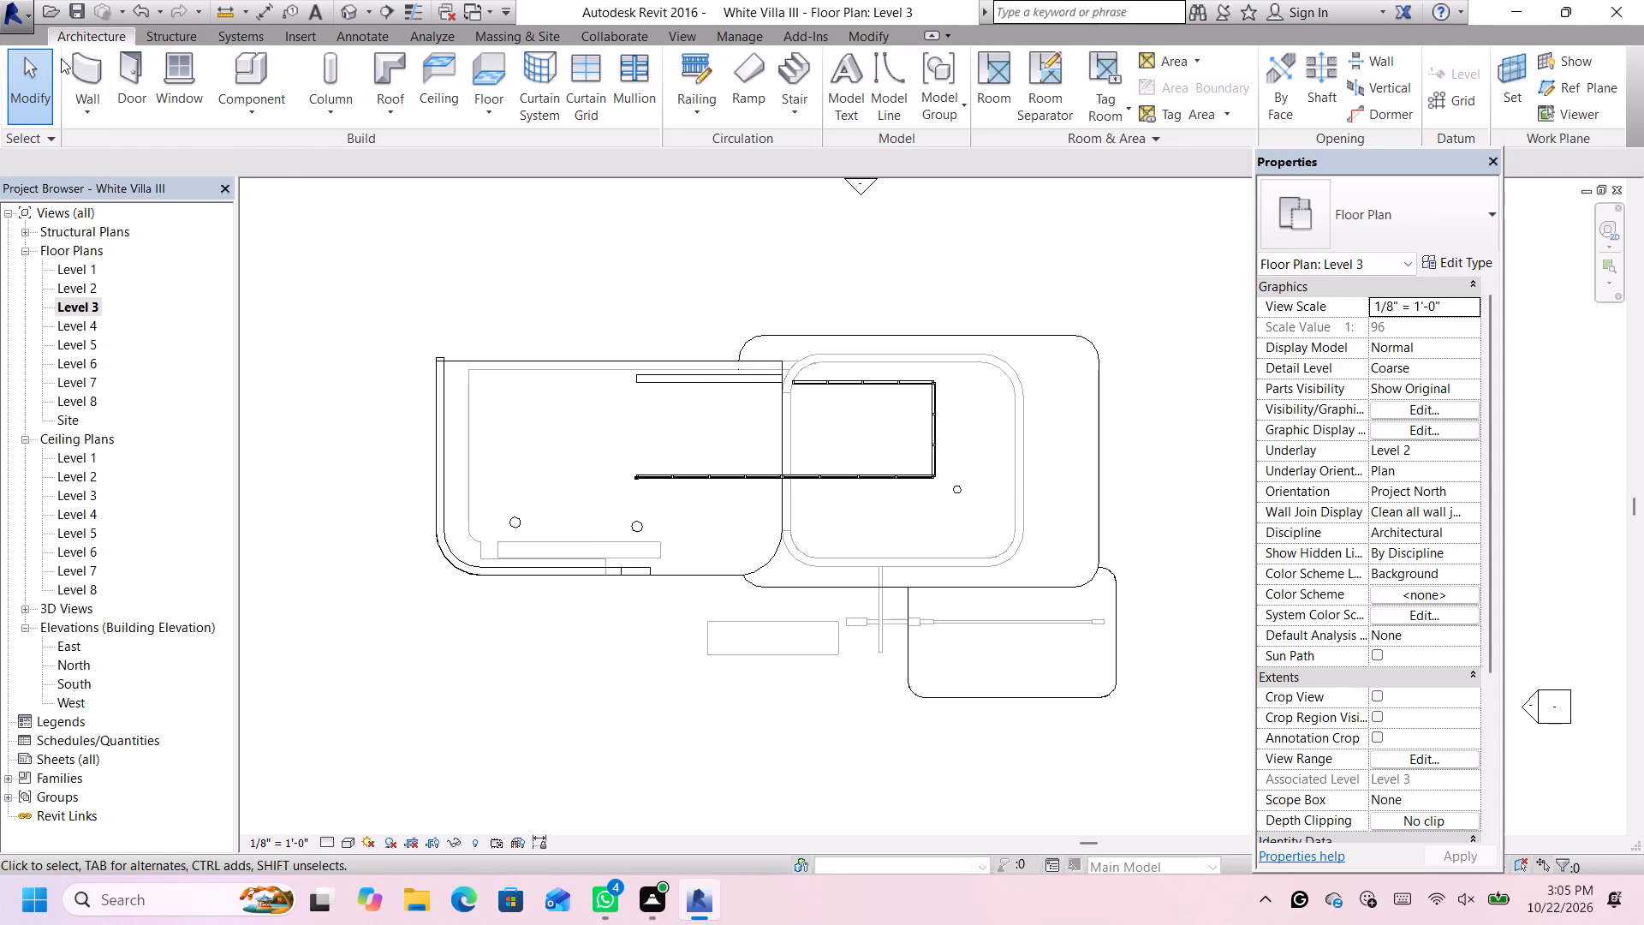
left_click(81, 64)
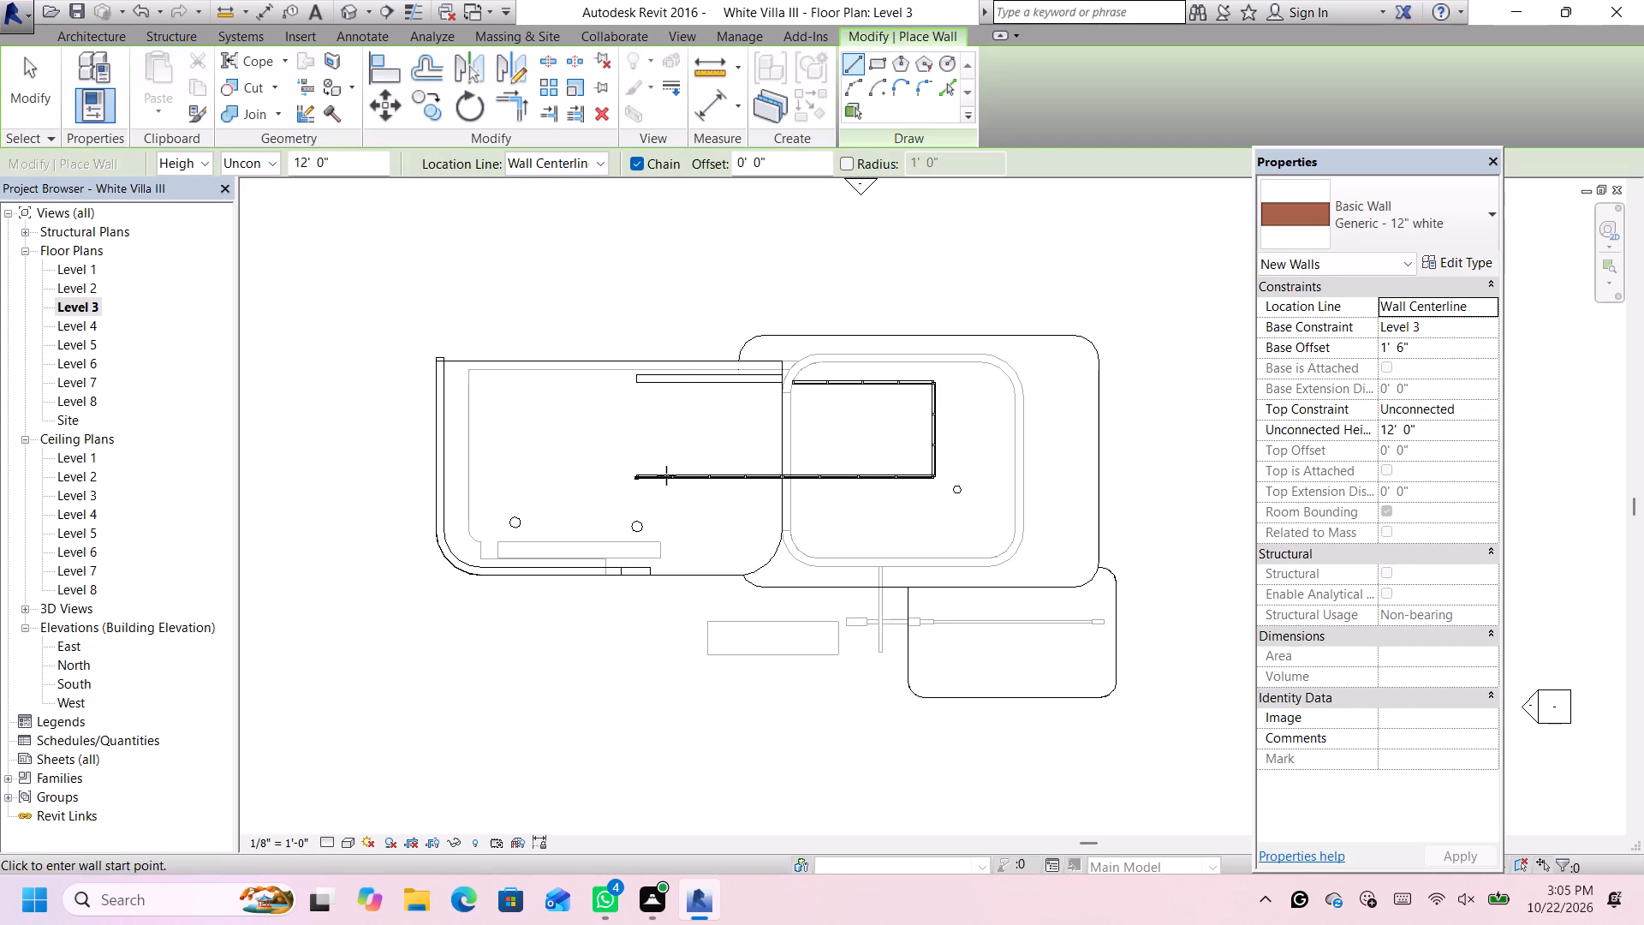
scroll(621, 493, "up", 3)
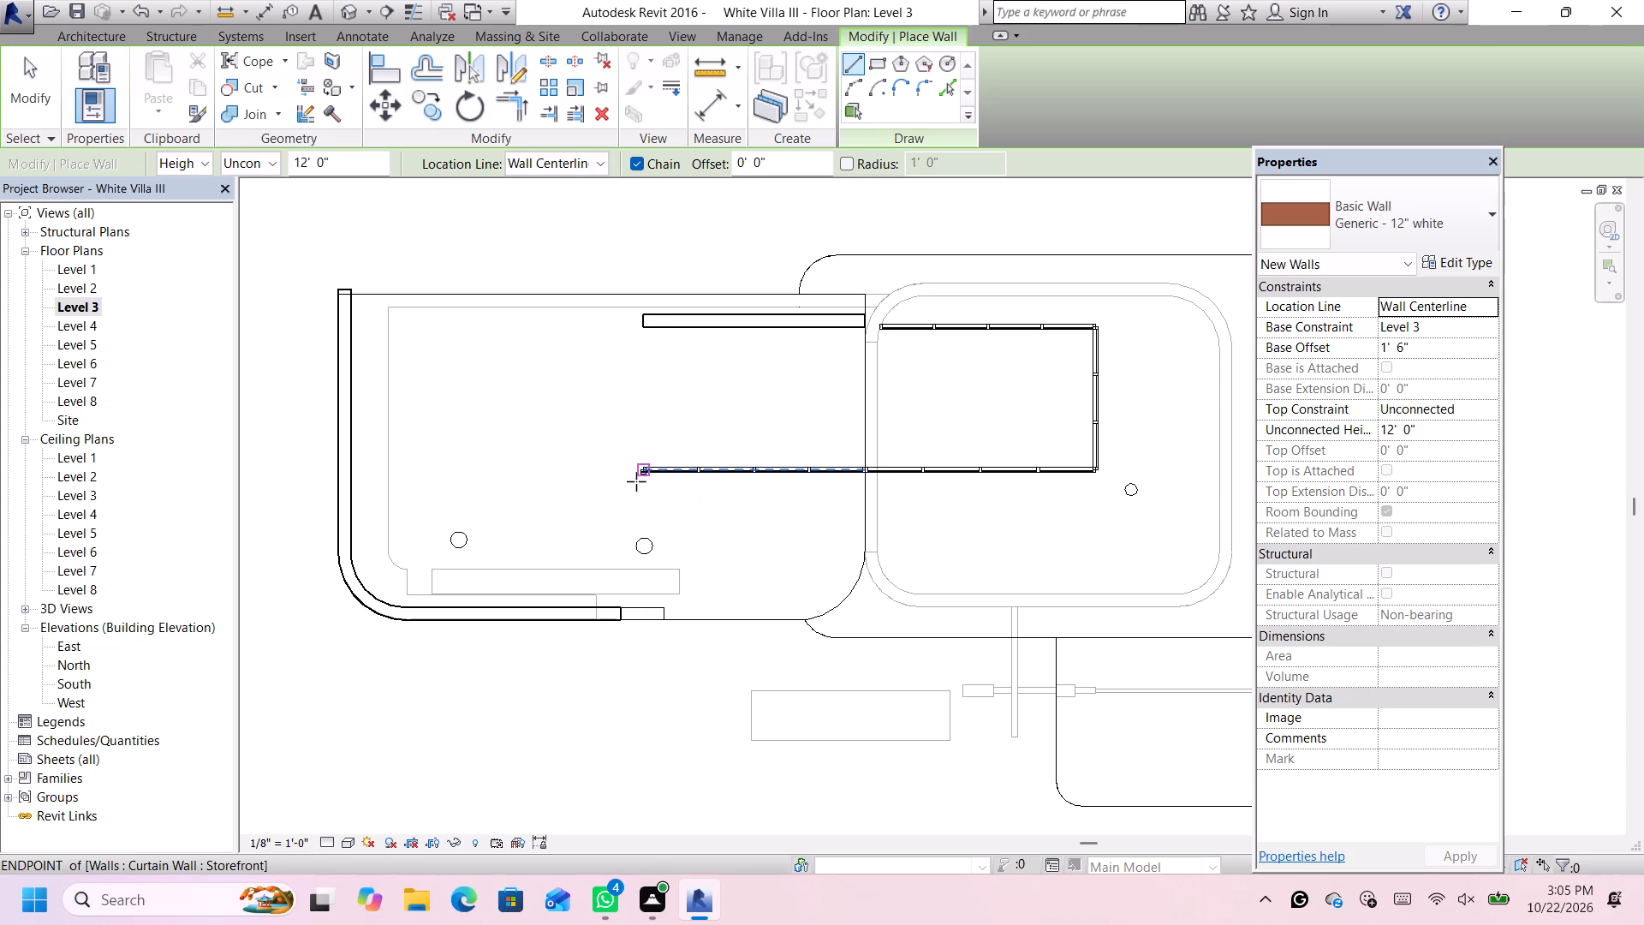
Undo the recent Level 3 wall edits back to the semicircular Generic - 12" white wall at the west end.
key("ctrl+z")
key("ctrl+z")
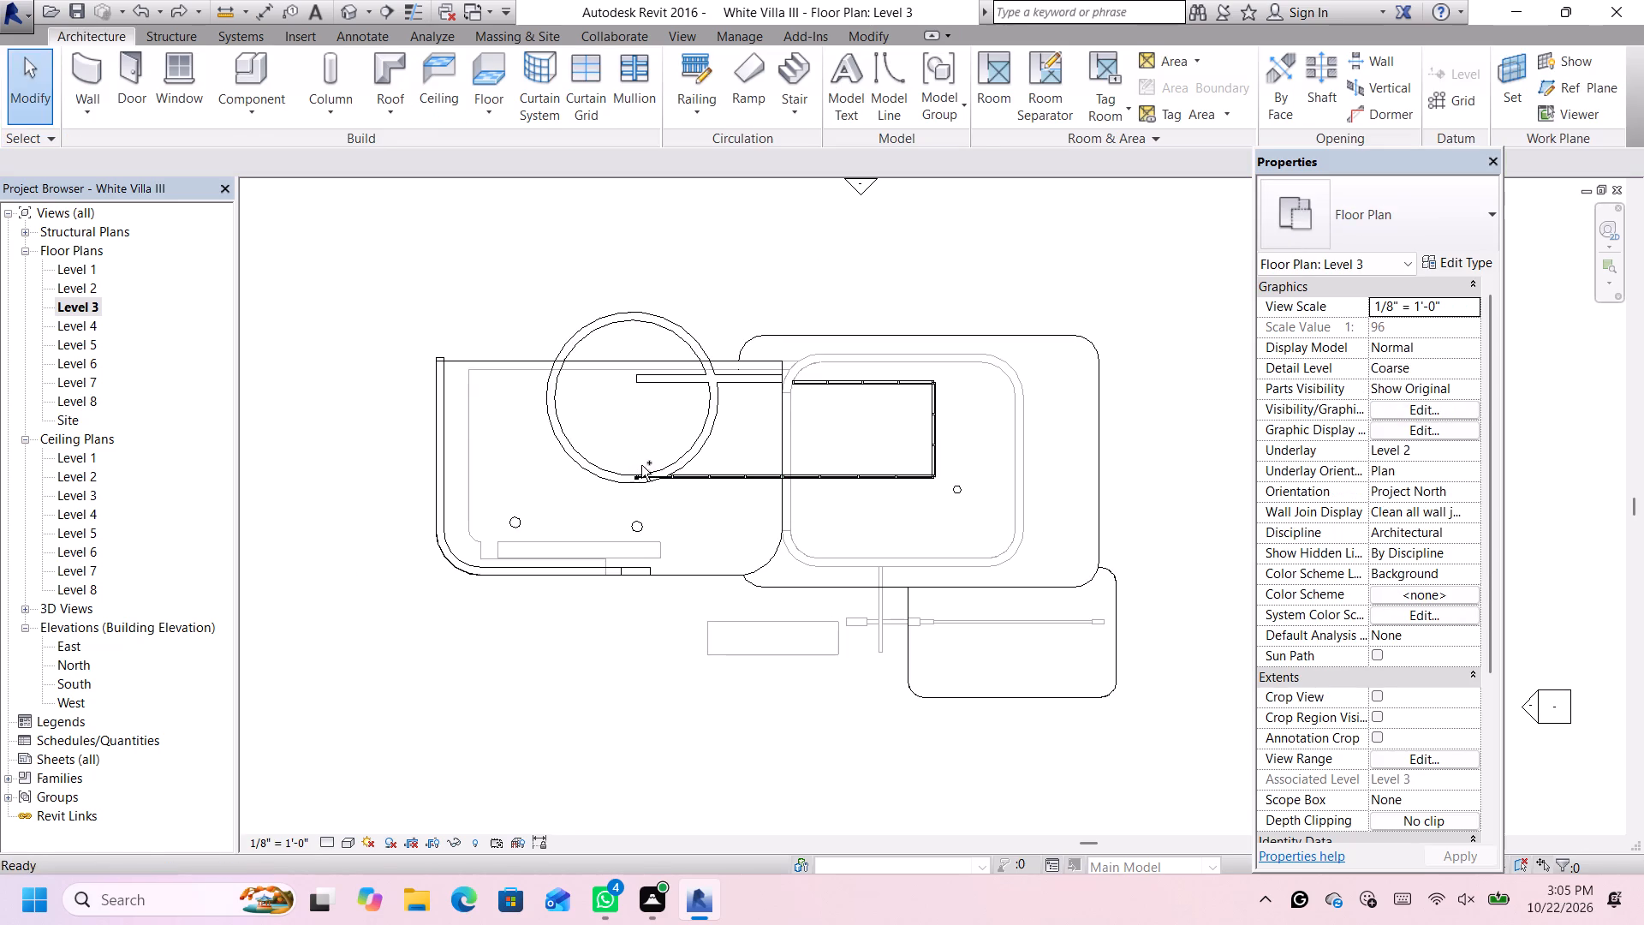
key("ctrl+z")
key("ctrl+z")
key("ctrl+z")
key("ctrl+z")
key("ctrl+z")
key("ctrl+z")
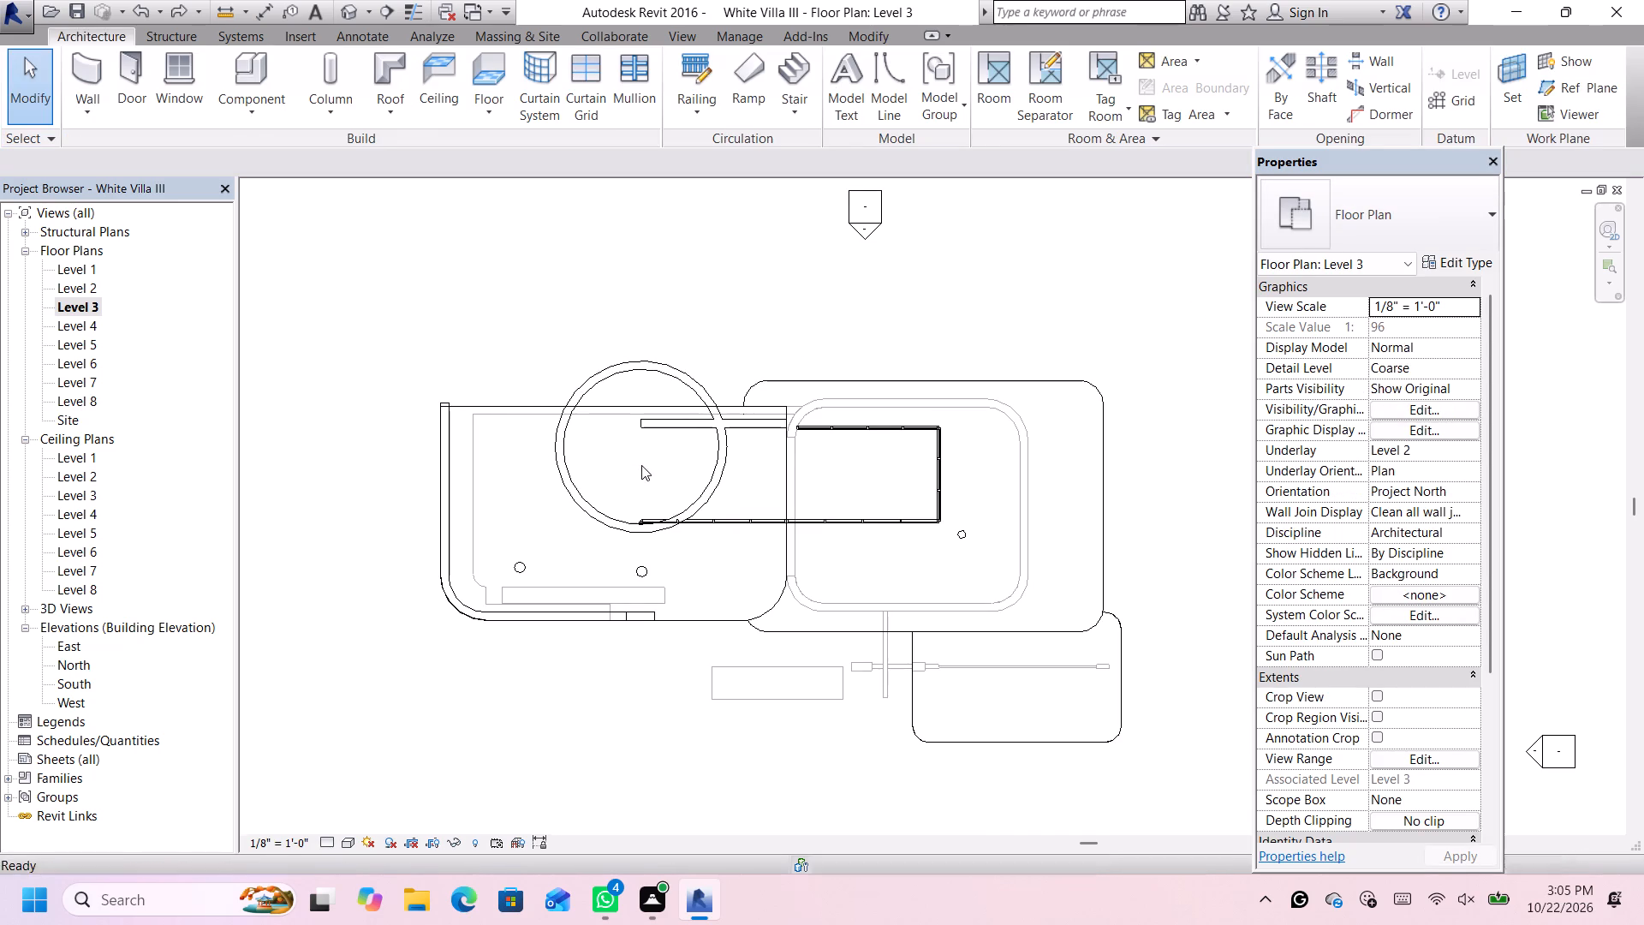
key("ctrl+z")
key("ctrl+z")
key("ctrl+z")
key("ctrl+z")
key("ctrl+z")
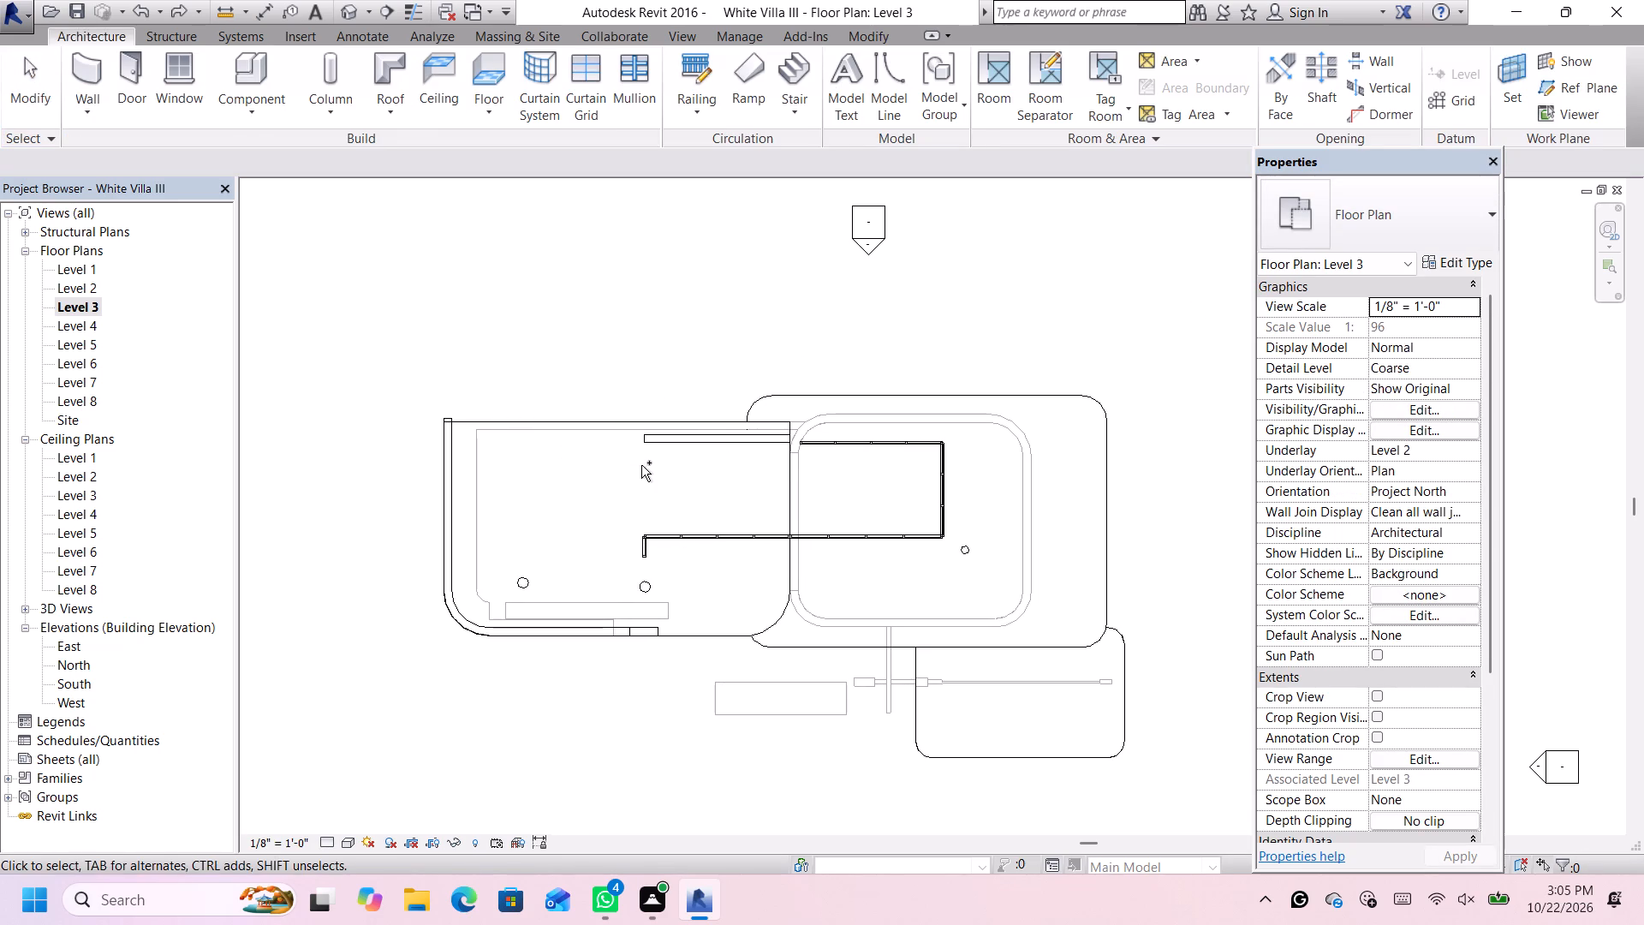
key("ctrl+z")
key("ctrl+z")
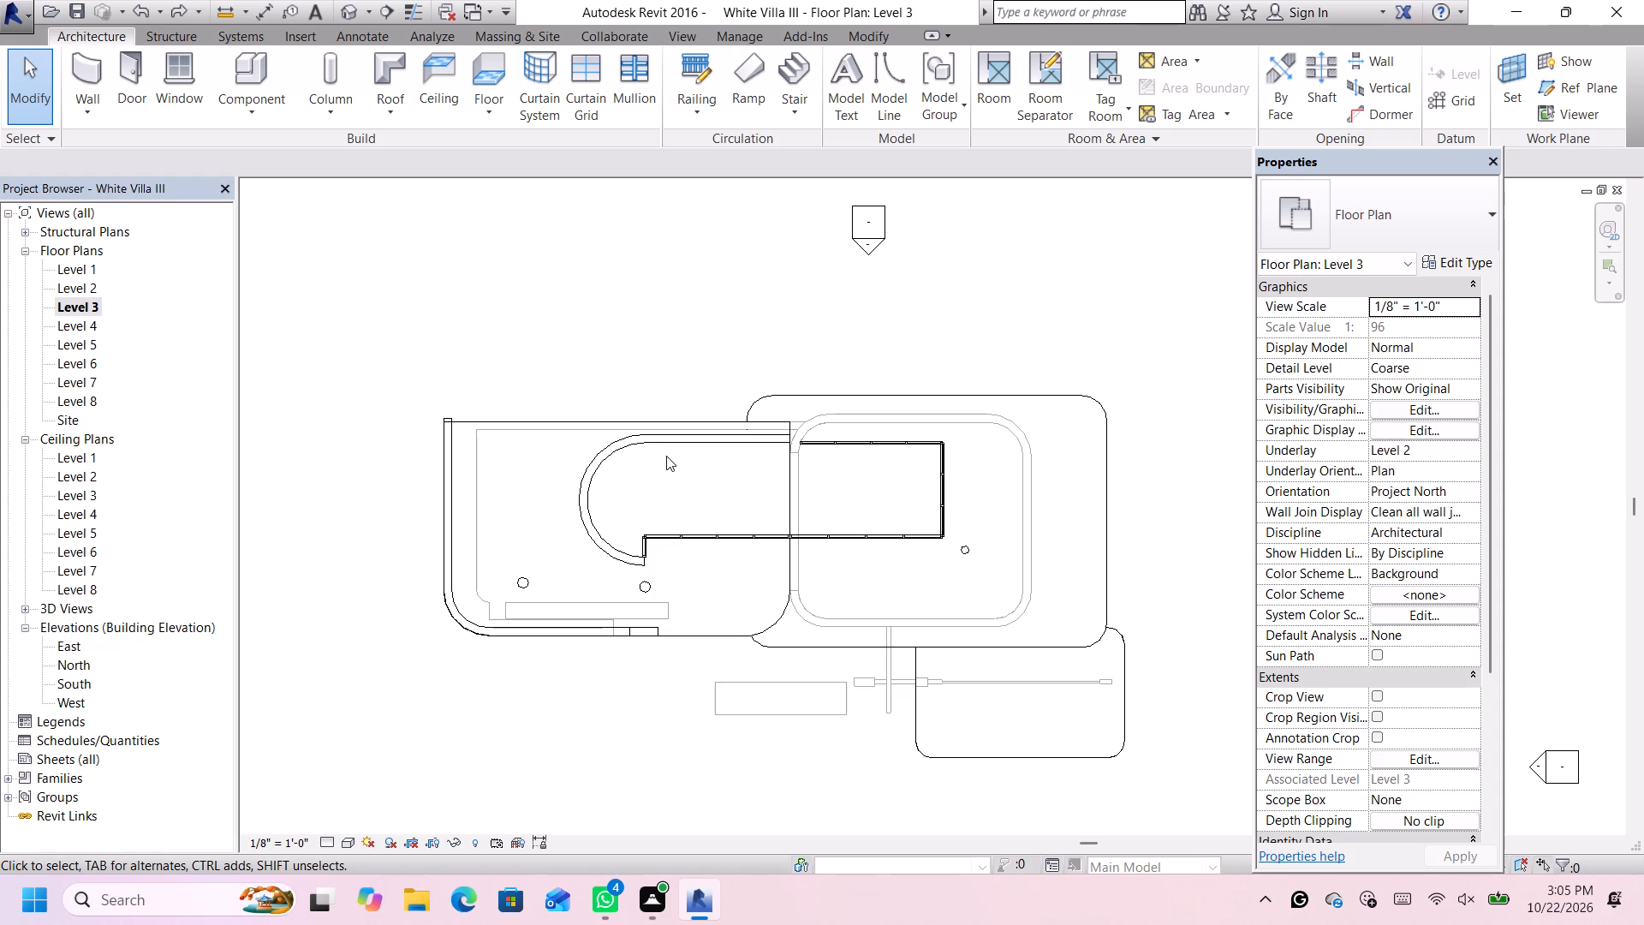
Start a new straight wall on Level 3 using the Generic - 6" brown type.
scroll(692, 492, "up", 1)
scroll(855, 449, "down", 2)
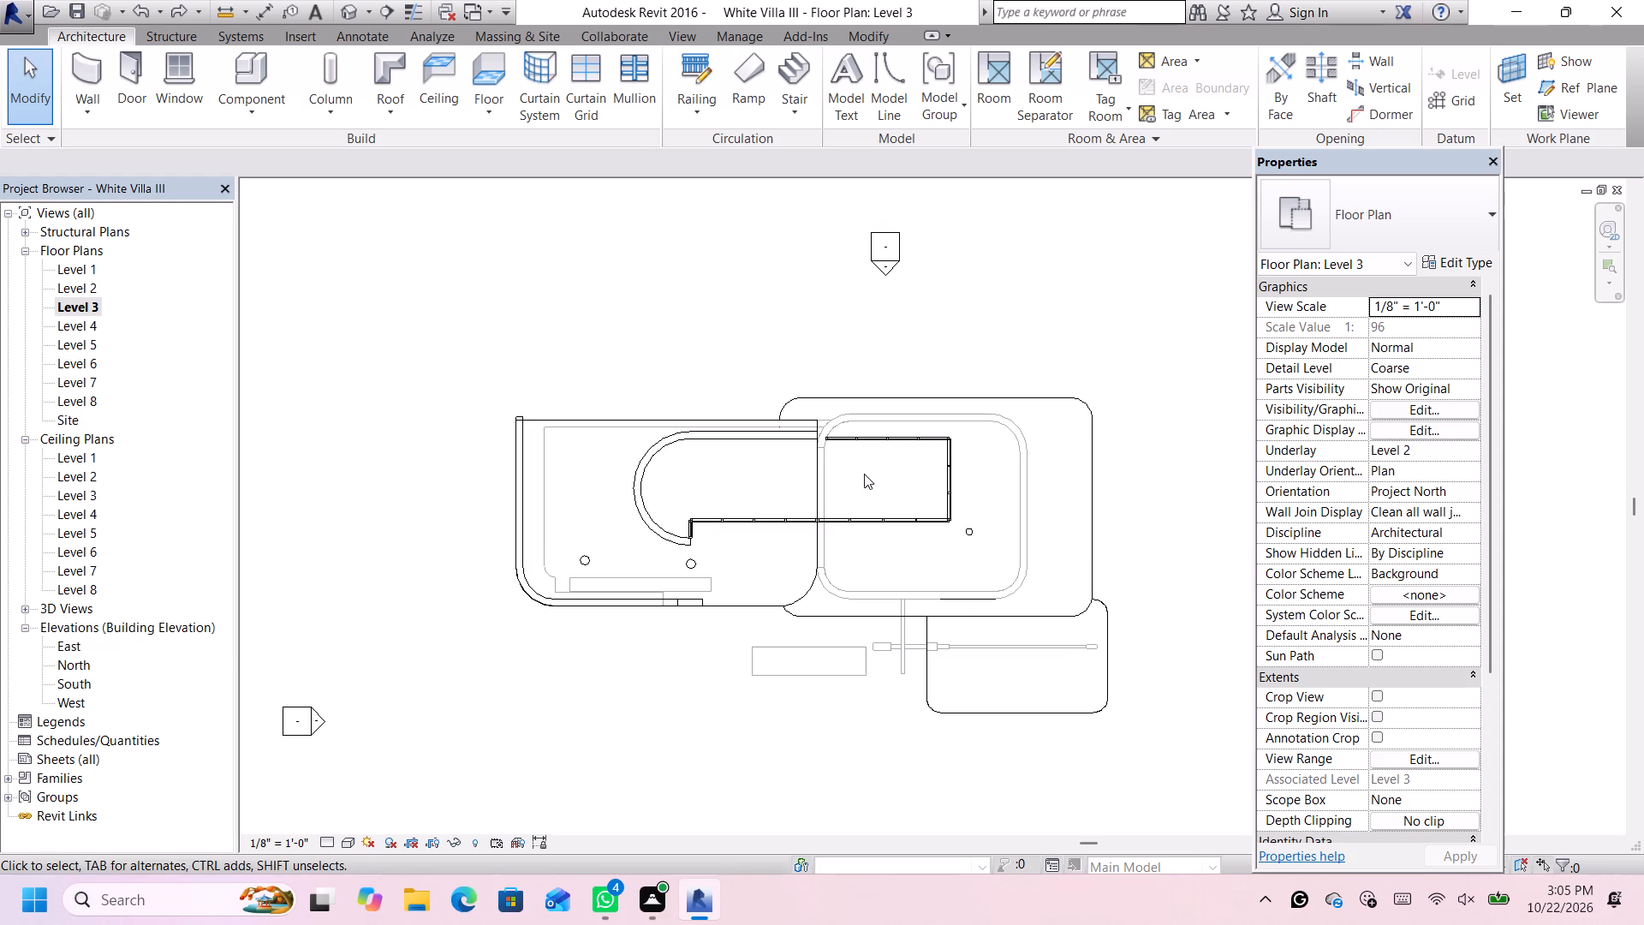
left_click(74, 65)
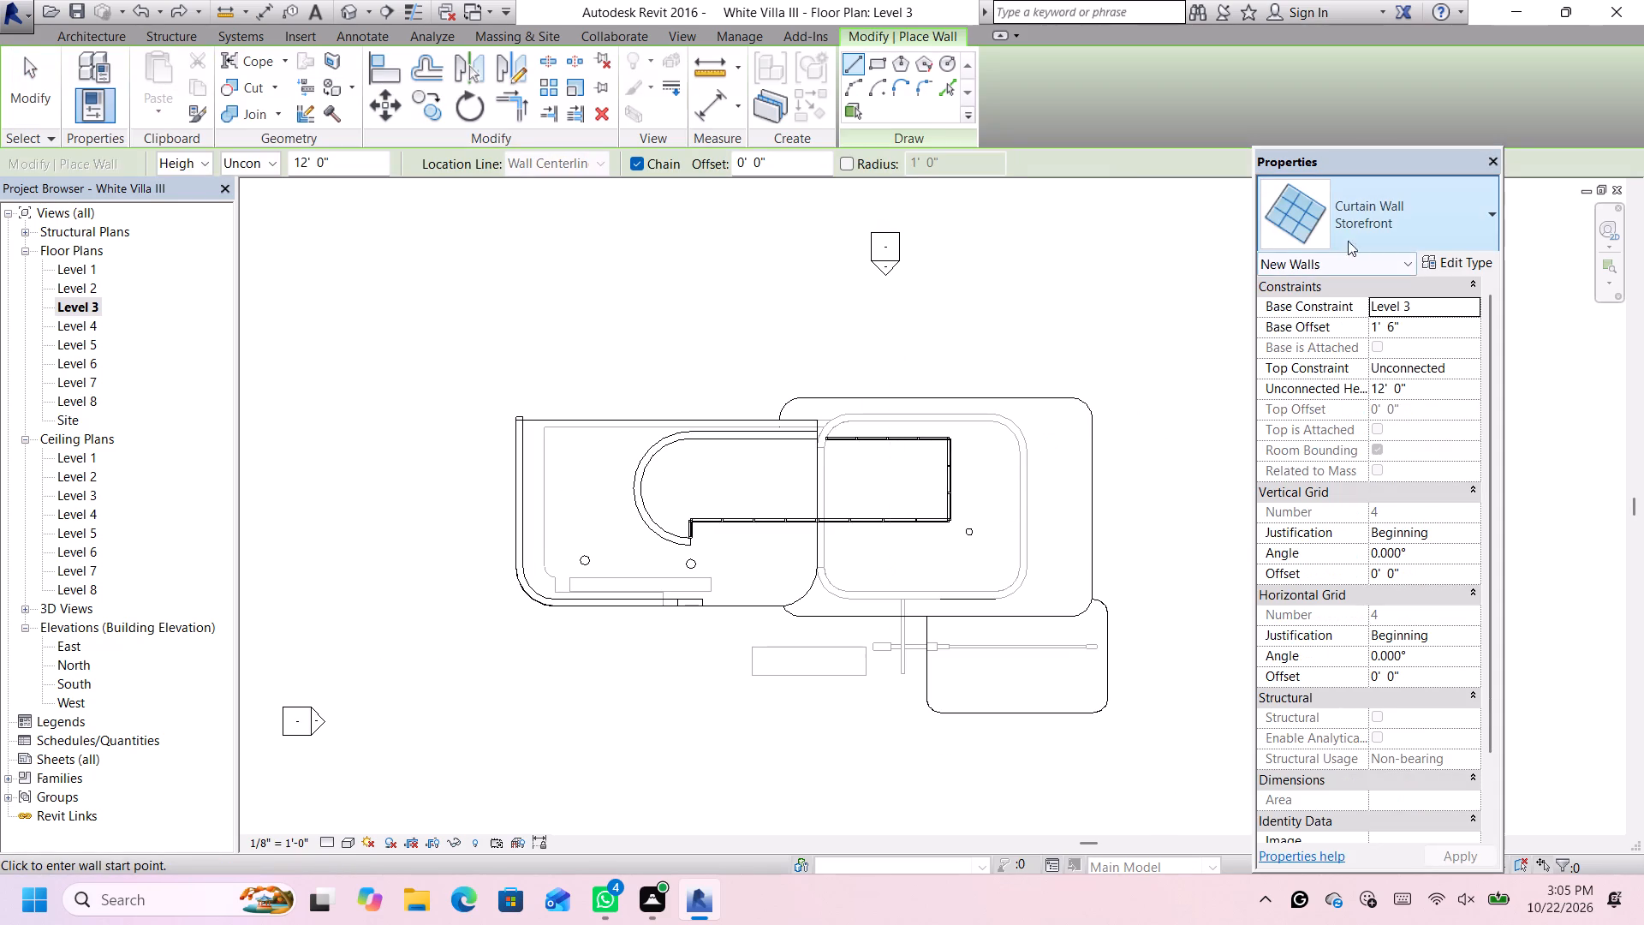
left_click(1355, 230)
scroll(1383, 471, "up", 6)
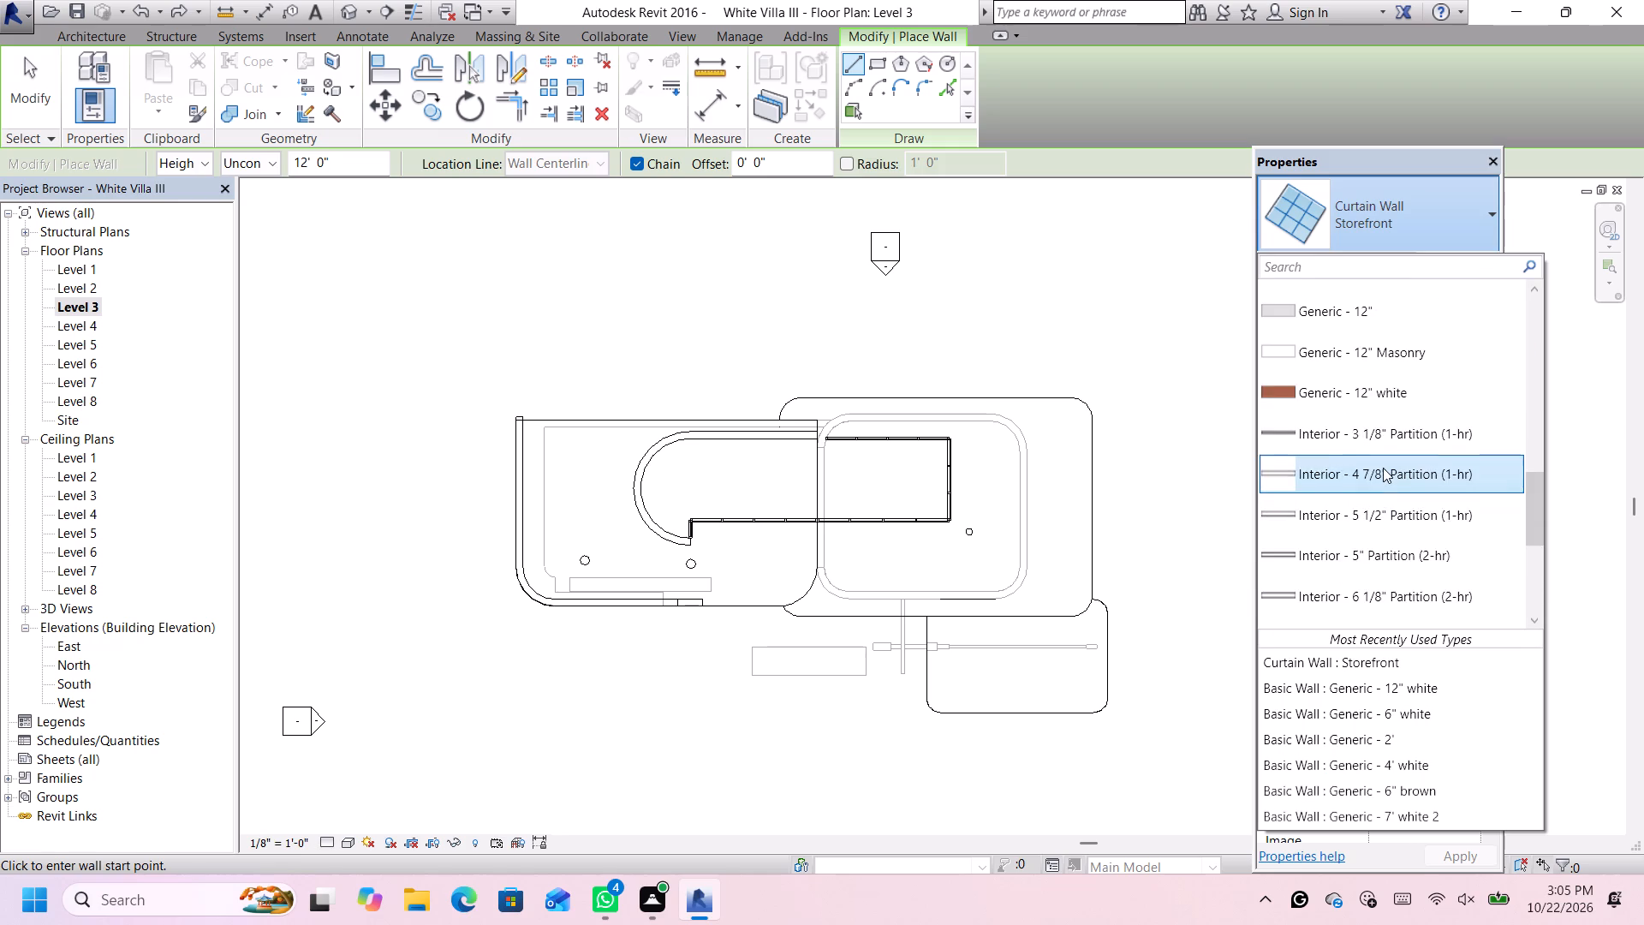
scroll(1383, 468, "up", 6)
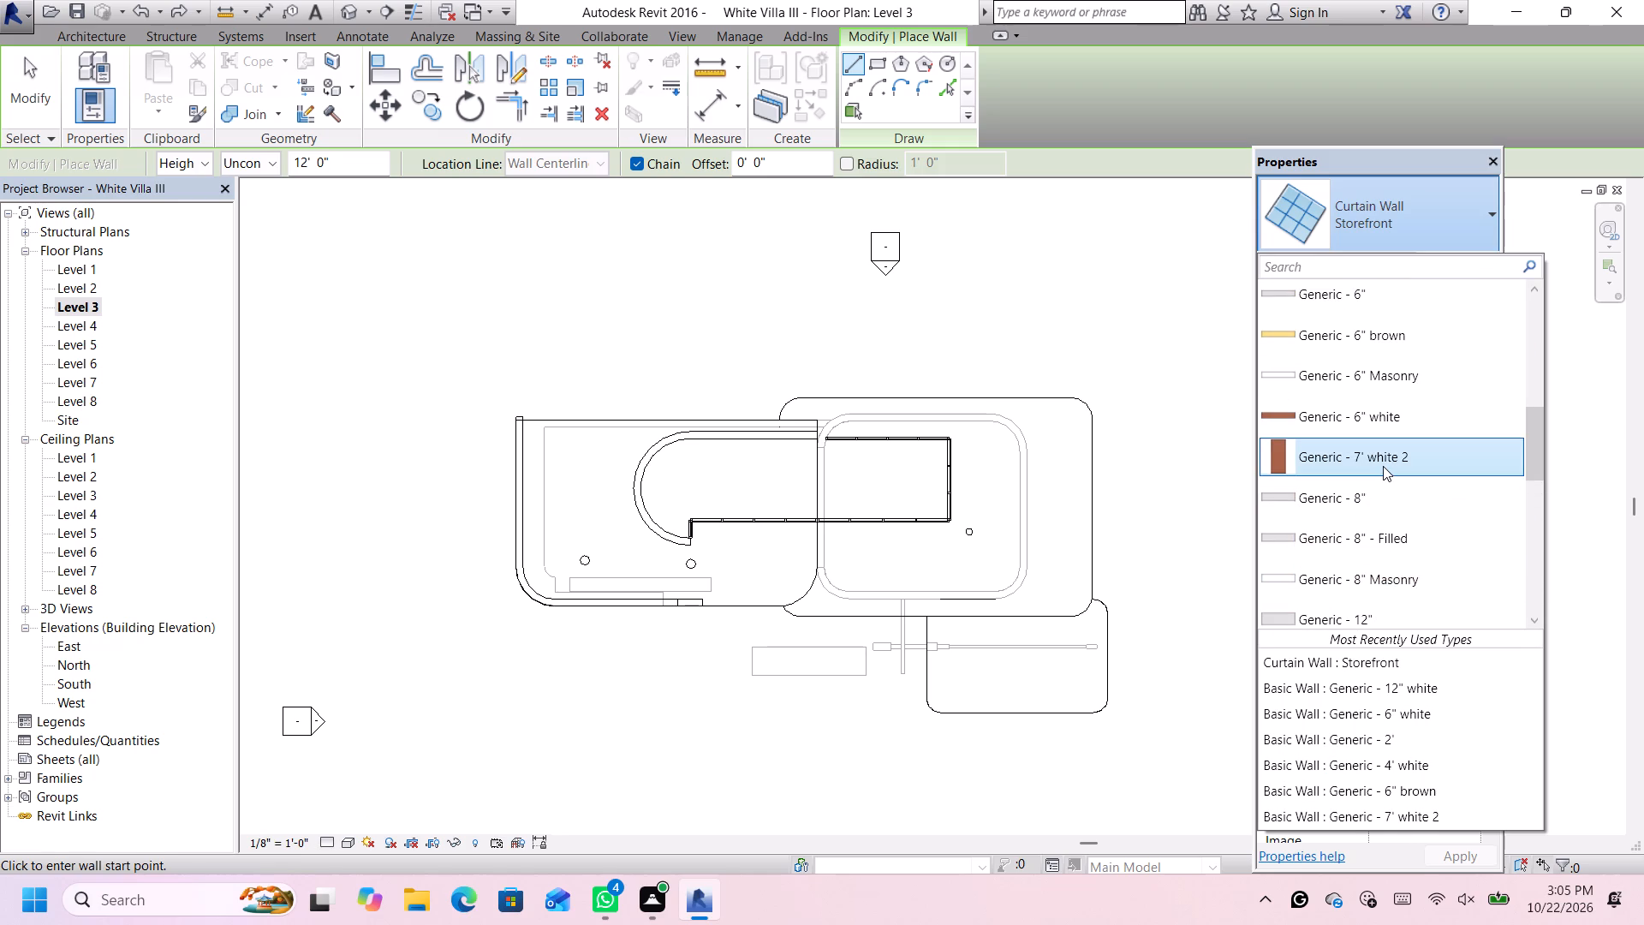
left_click(1409, 343)
Dismiss the Autodesk notification card covering the floor plan.
scroll(780, 518, "up", 2)
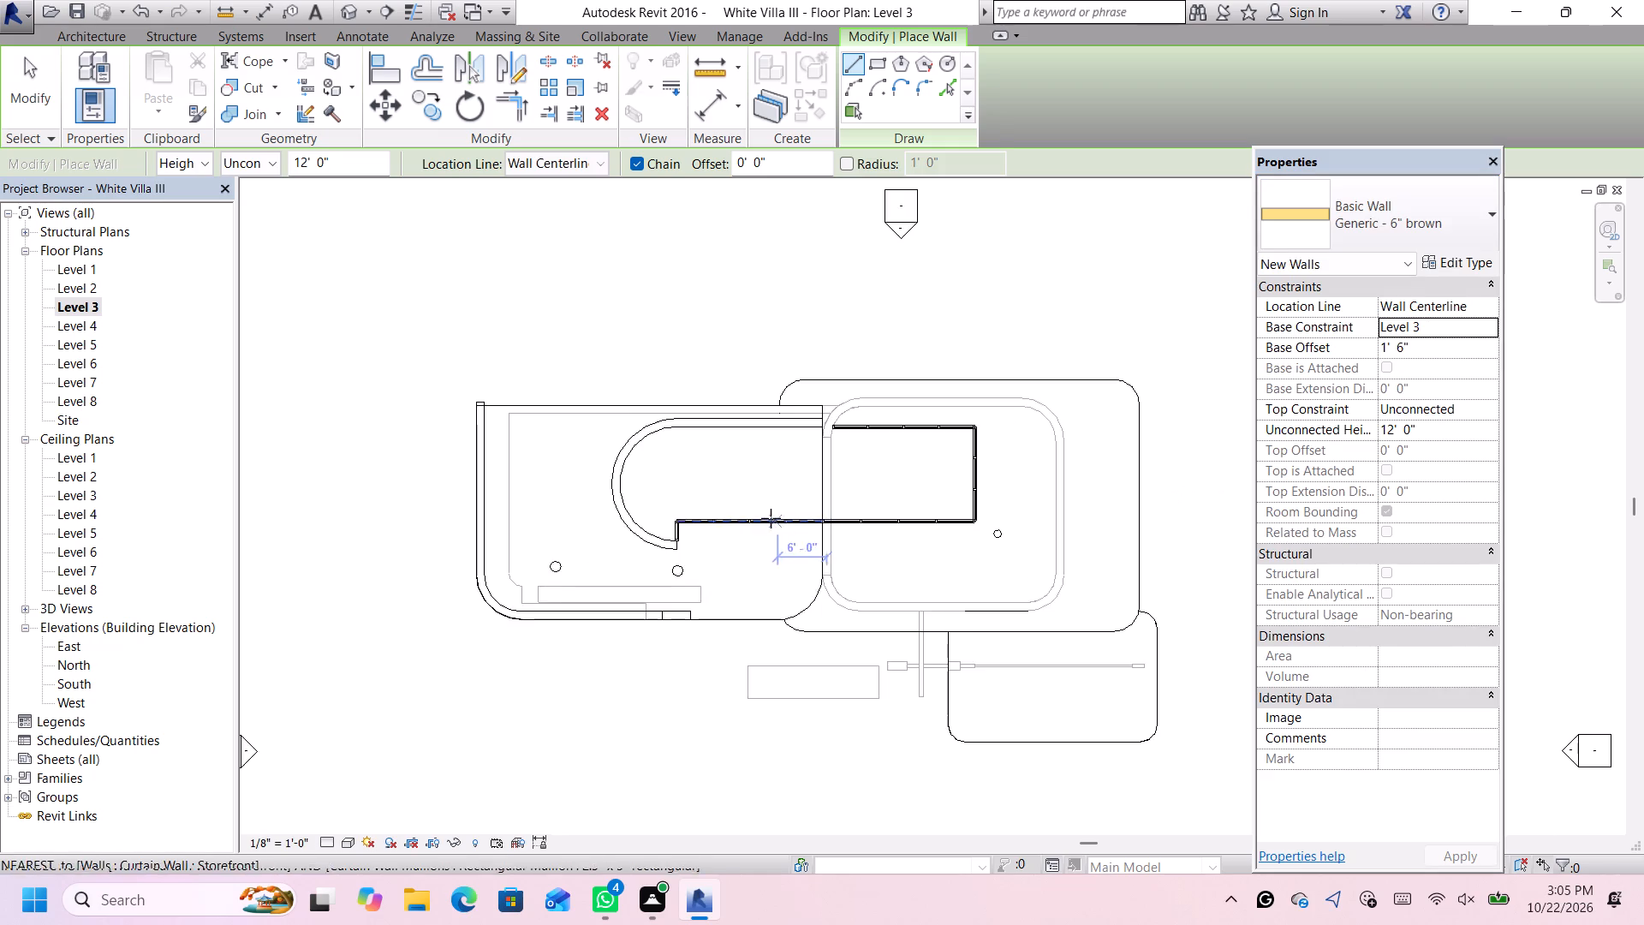
scroll(771, 518, "up", 3)
left_click(965, 134)
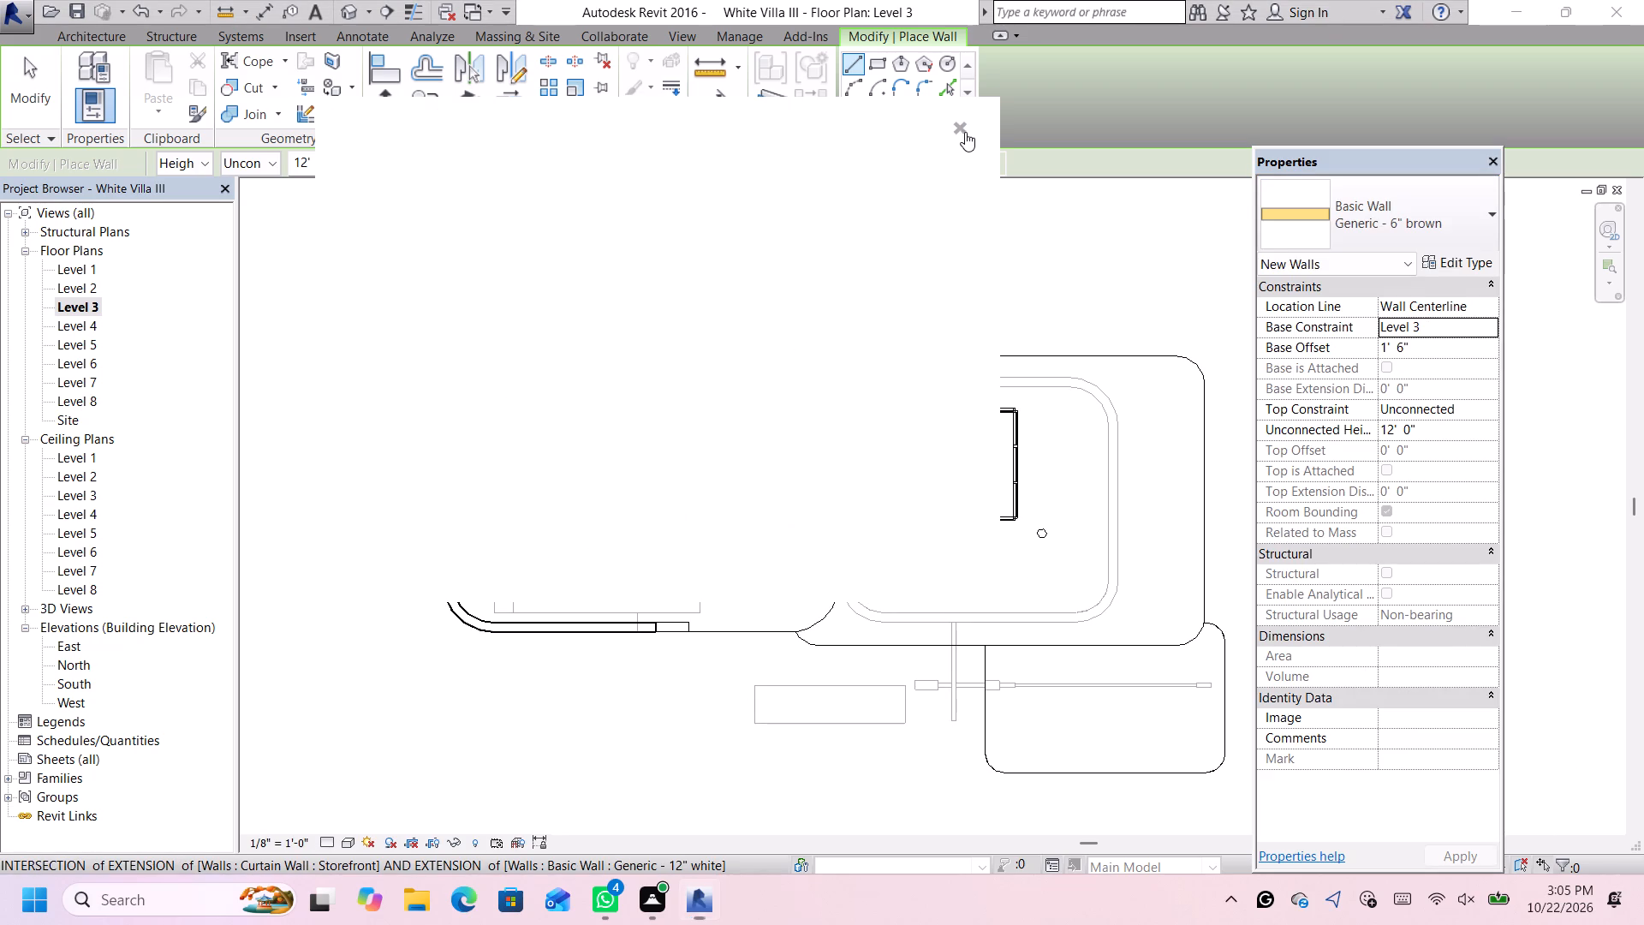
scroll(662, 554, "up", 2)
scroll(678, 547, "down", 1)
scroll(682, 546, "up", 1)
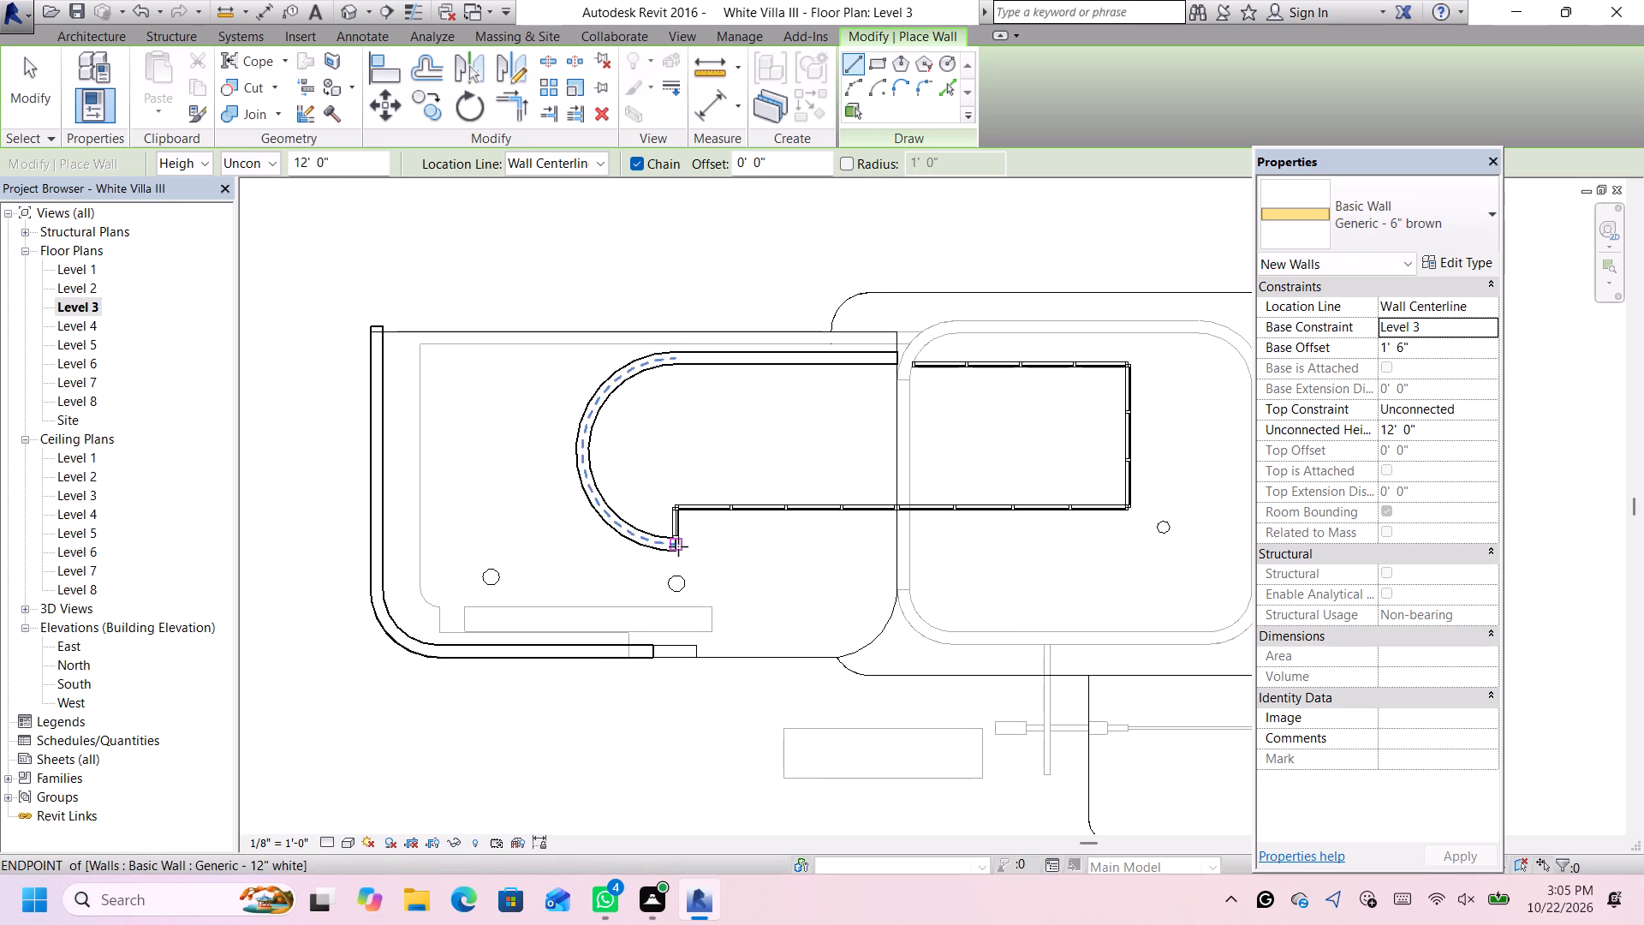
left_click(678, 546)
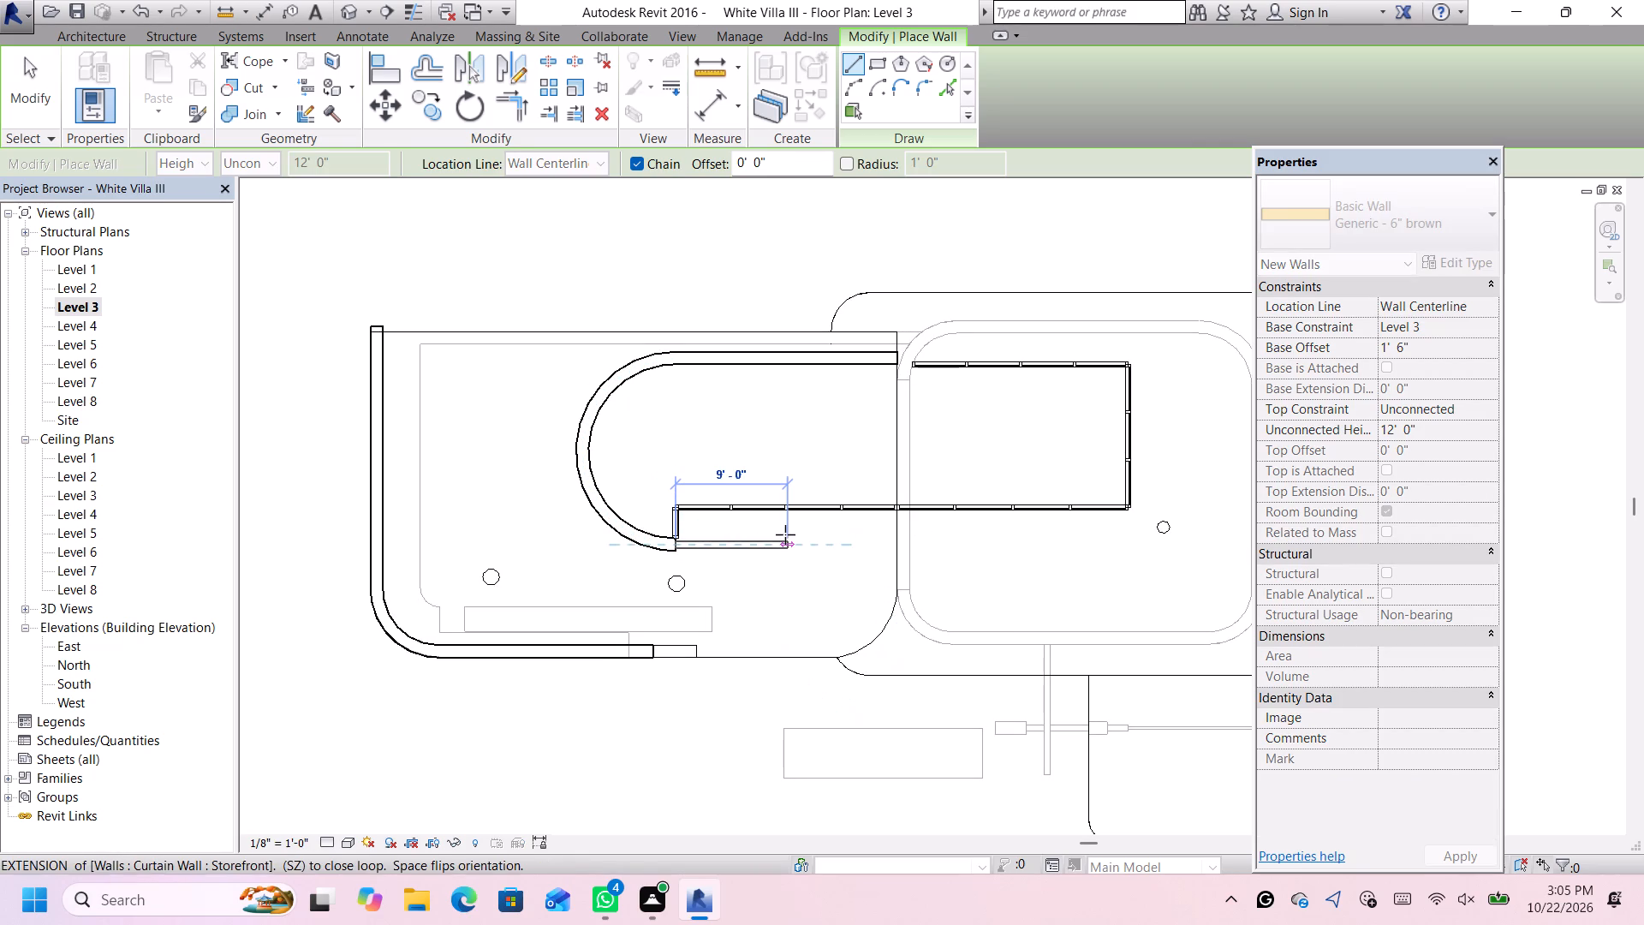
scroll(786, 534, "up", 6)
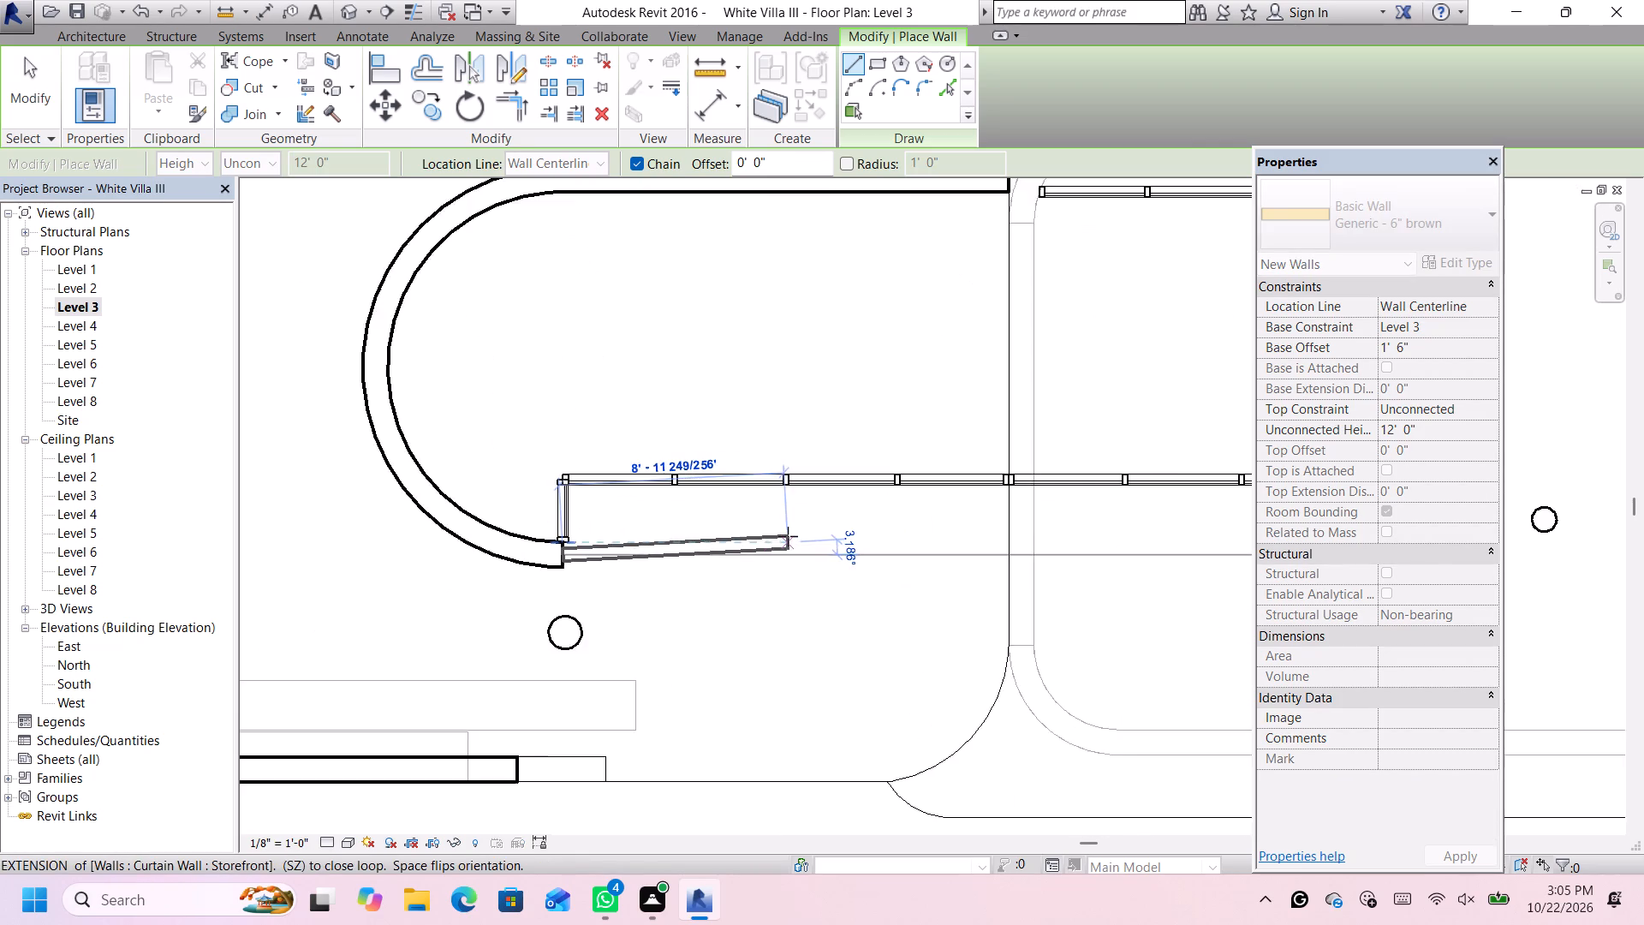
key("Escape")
Draw a 13' horizontal Generic - 6" brown wall eastward from the outer corner of the semicircular white wall's south end.
scroll(532, 570, "up", 1)
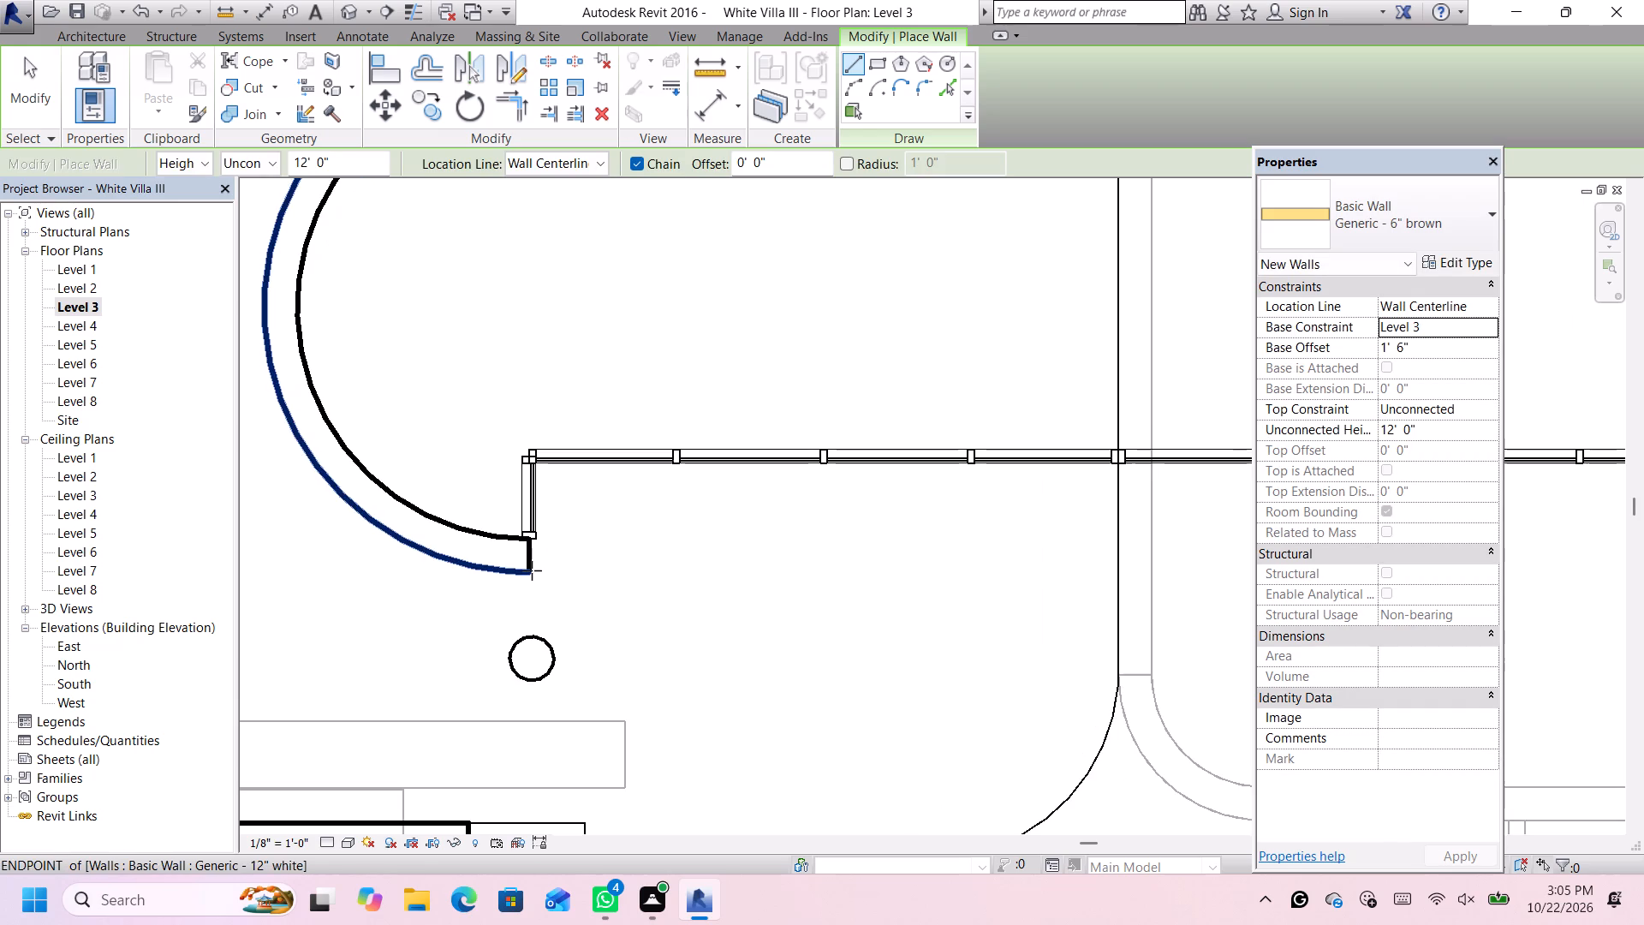
left_click(529, 572)
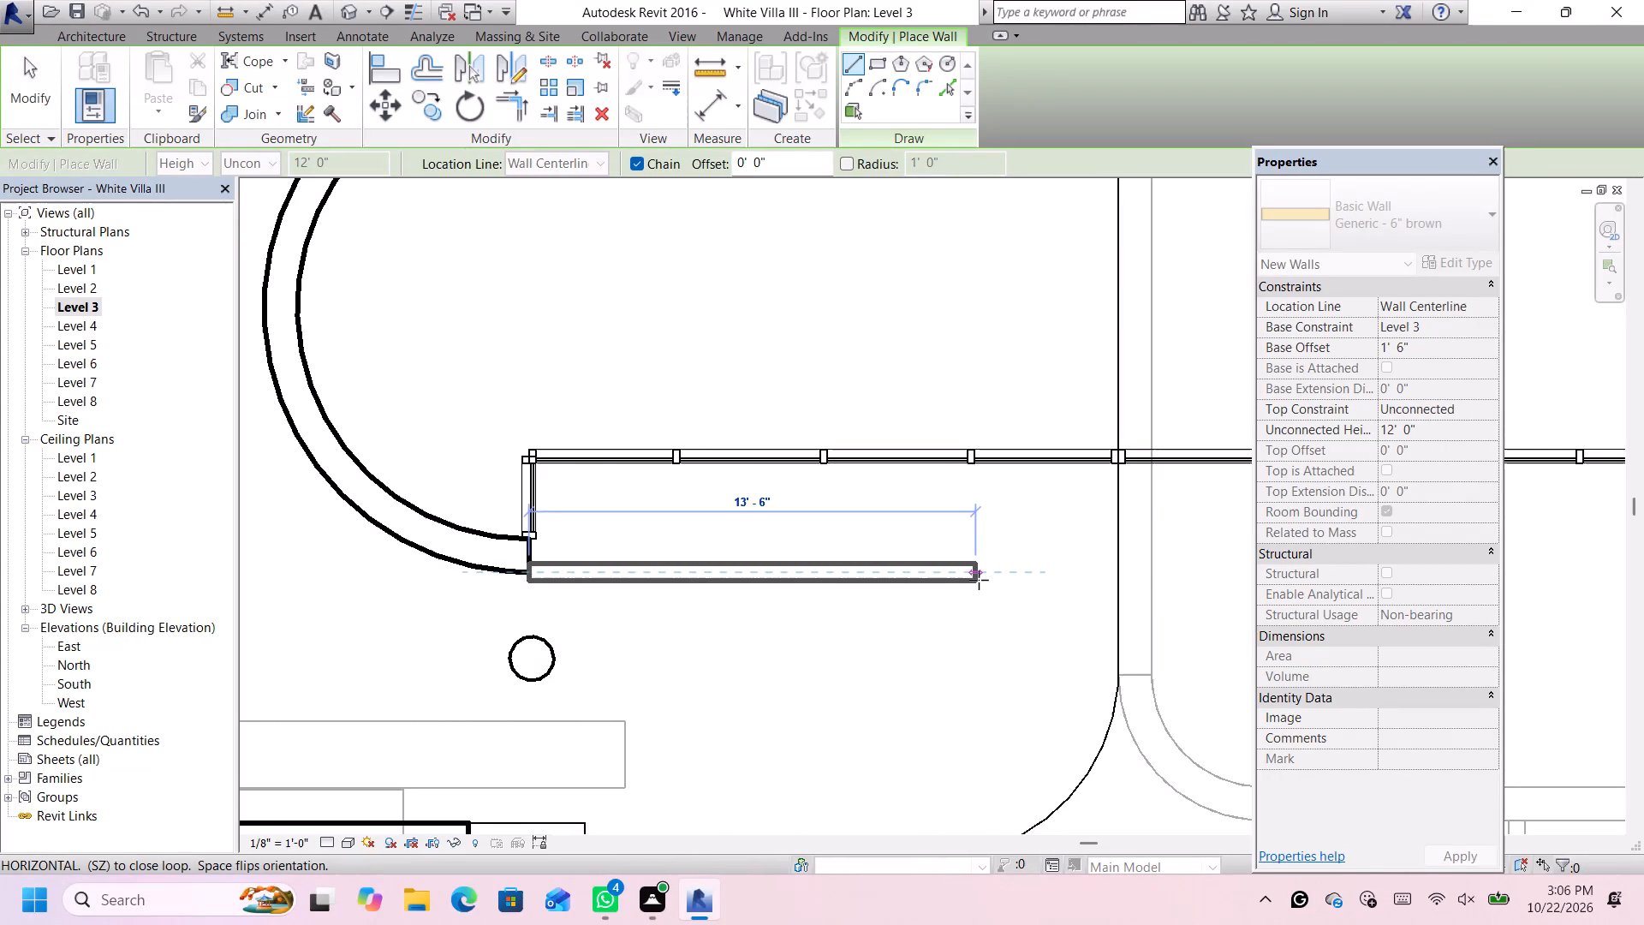
scroll(979, 578, "down", 3)
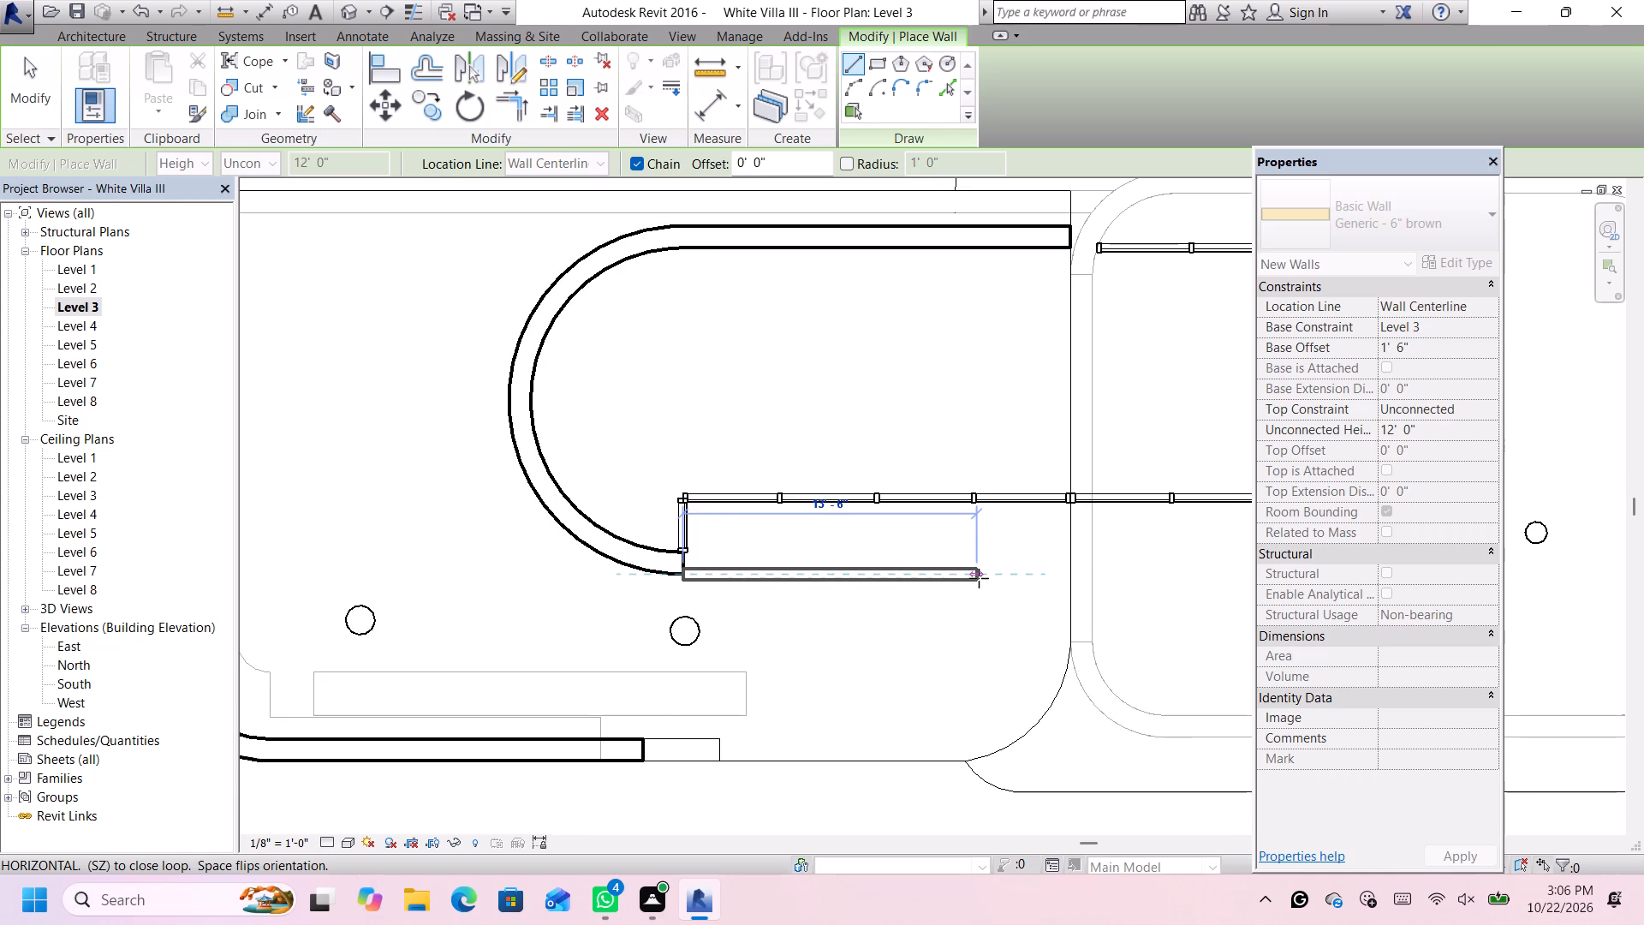
scroll(979, 578, "down", 1)
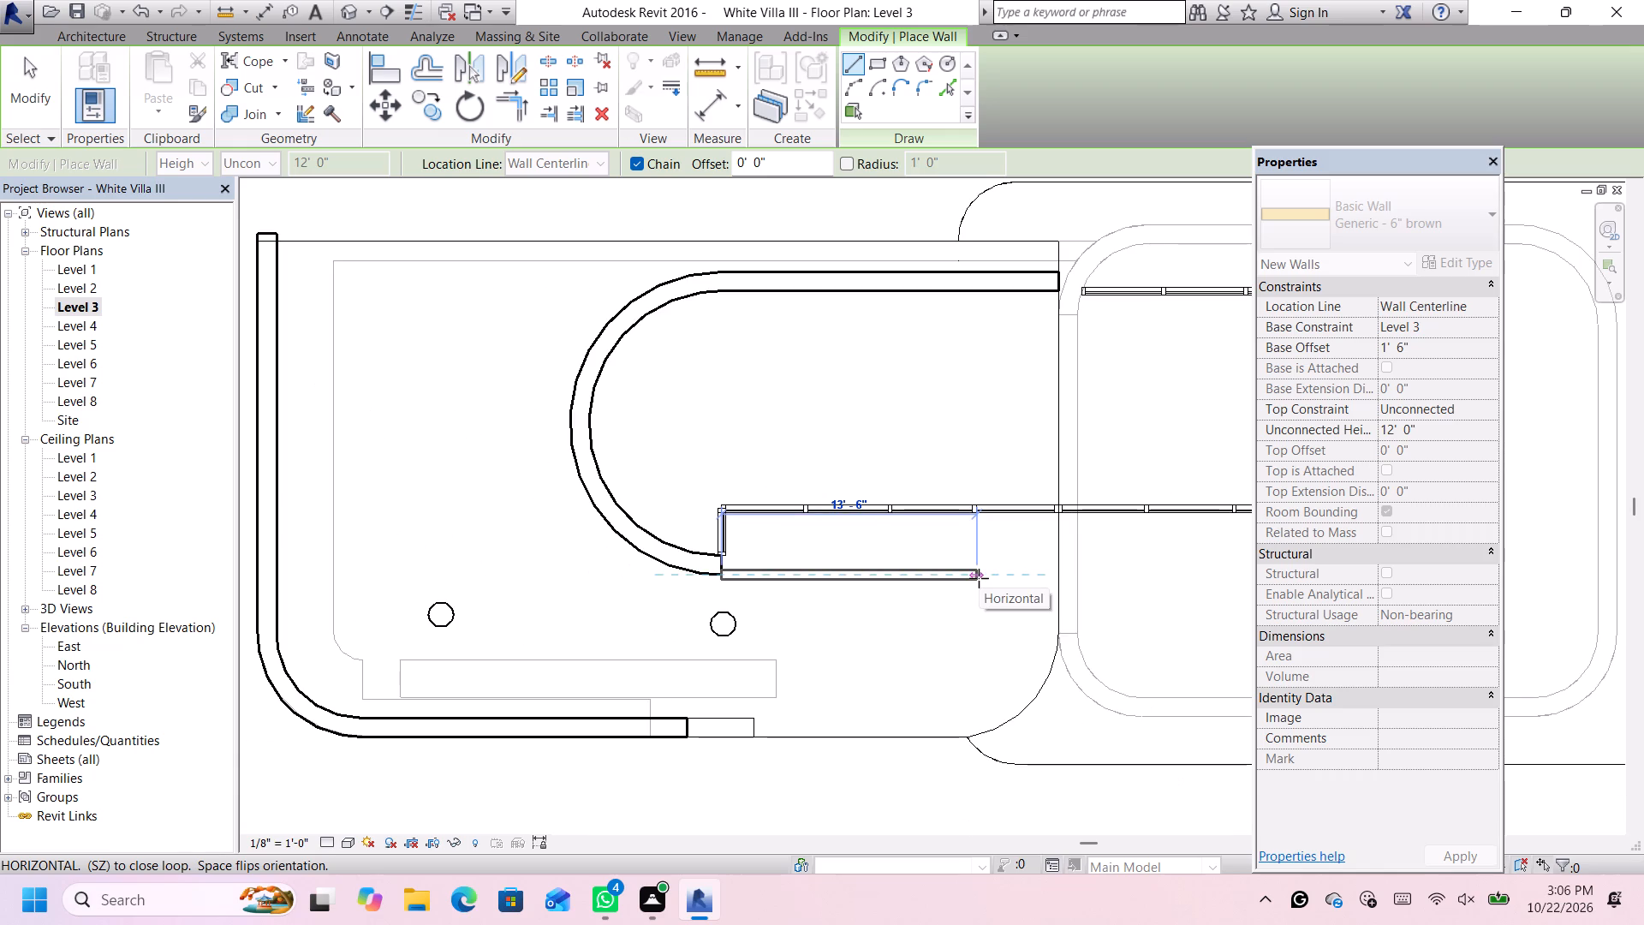
scroll(979, 578, "up", 1)
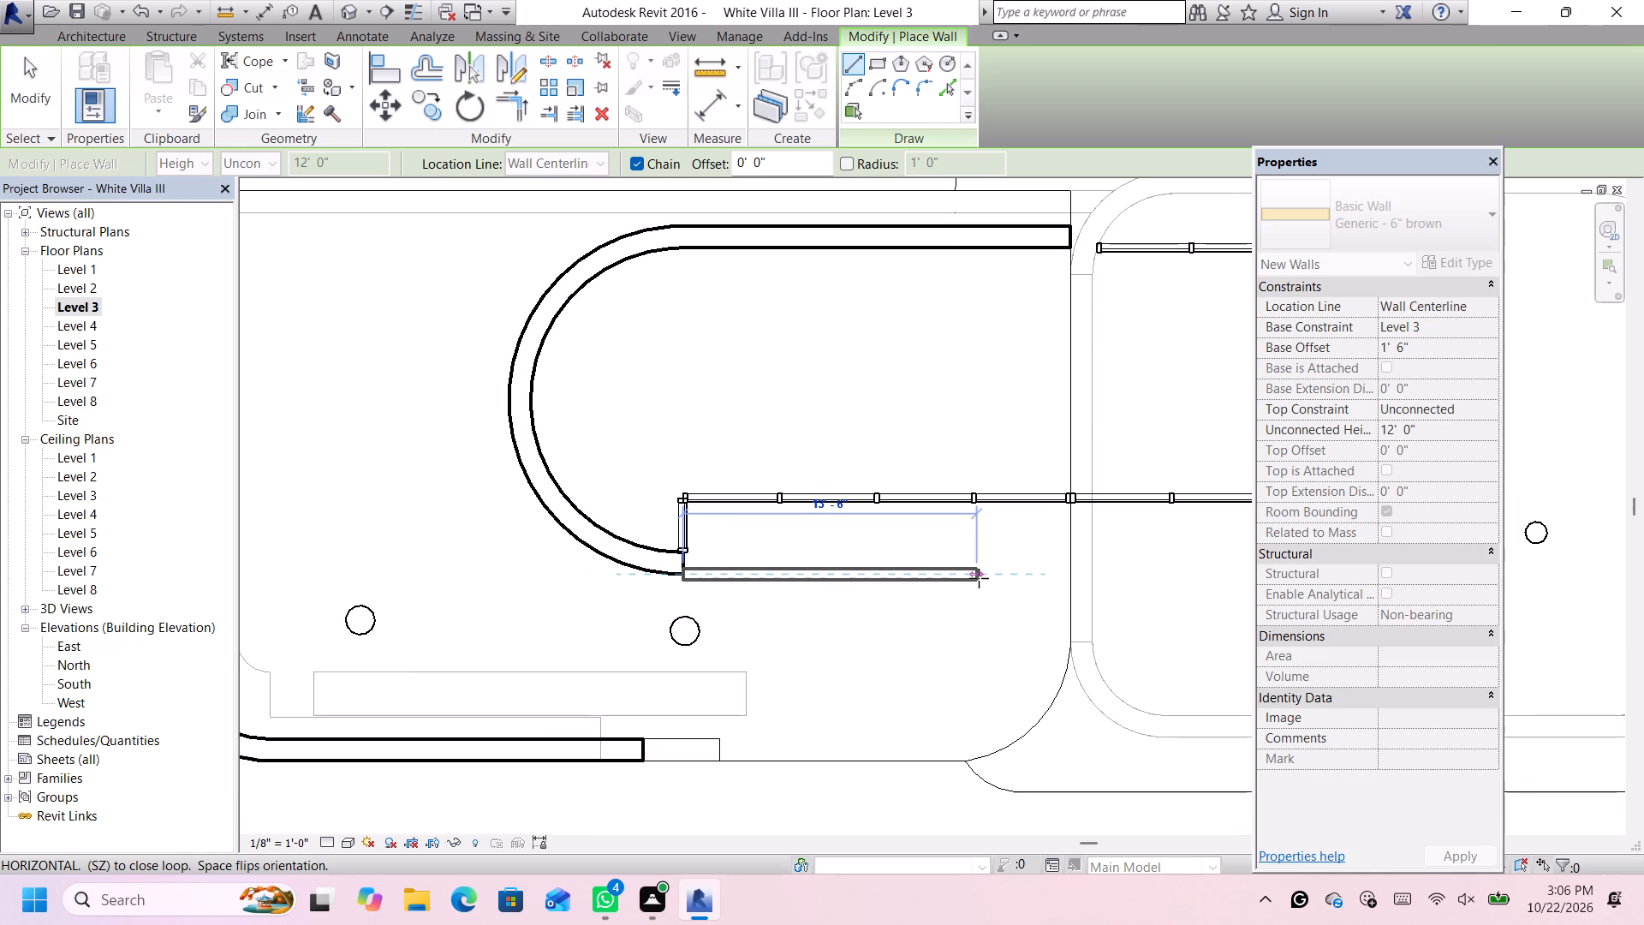
scroll(979, 578, "up", 3)
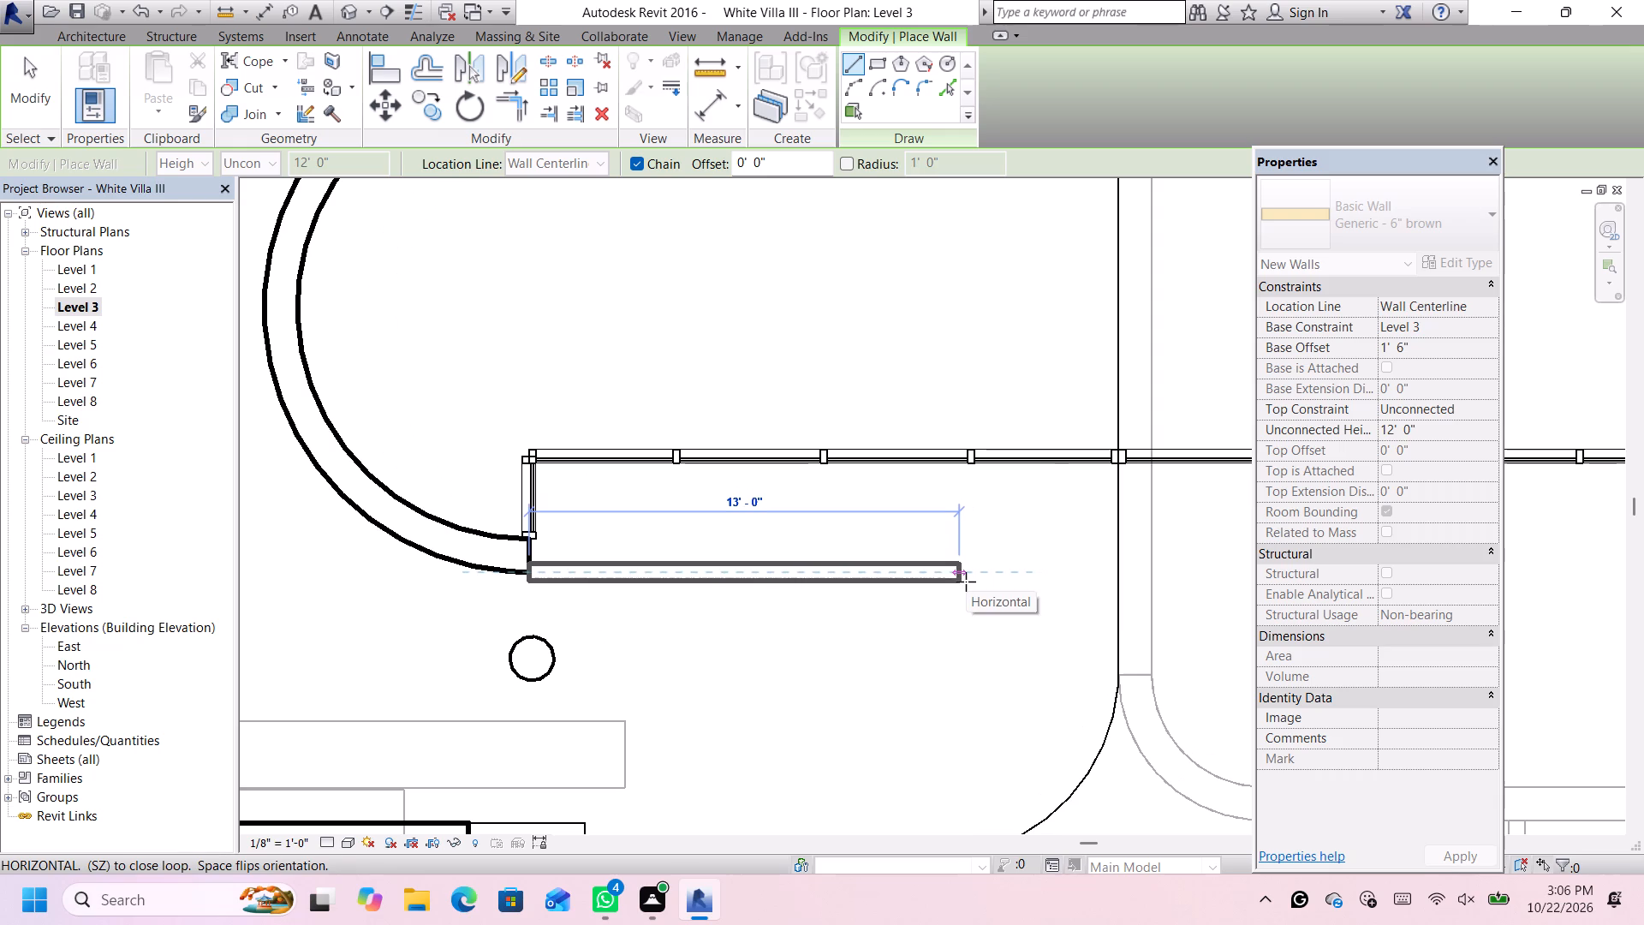
left_click(966, 582)
key("Escape")
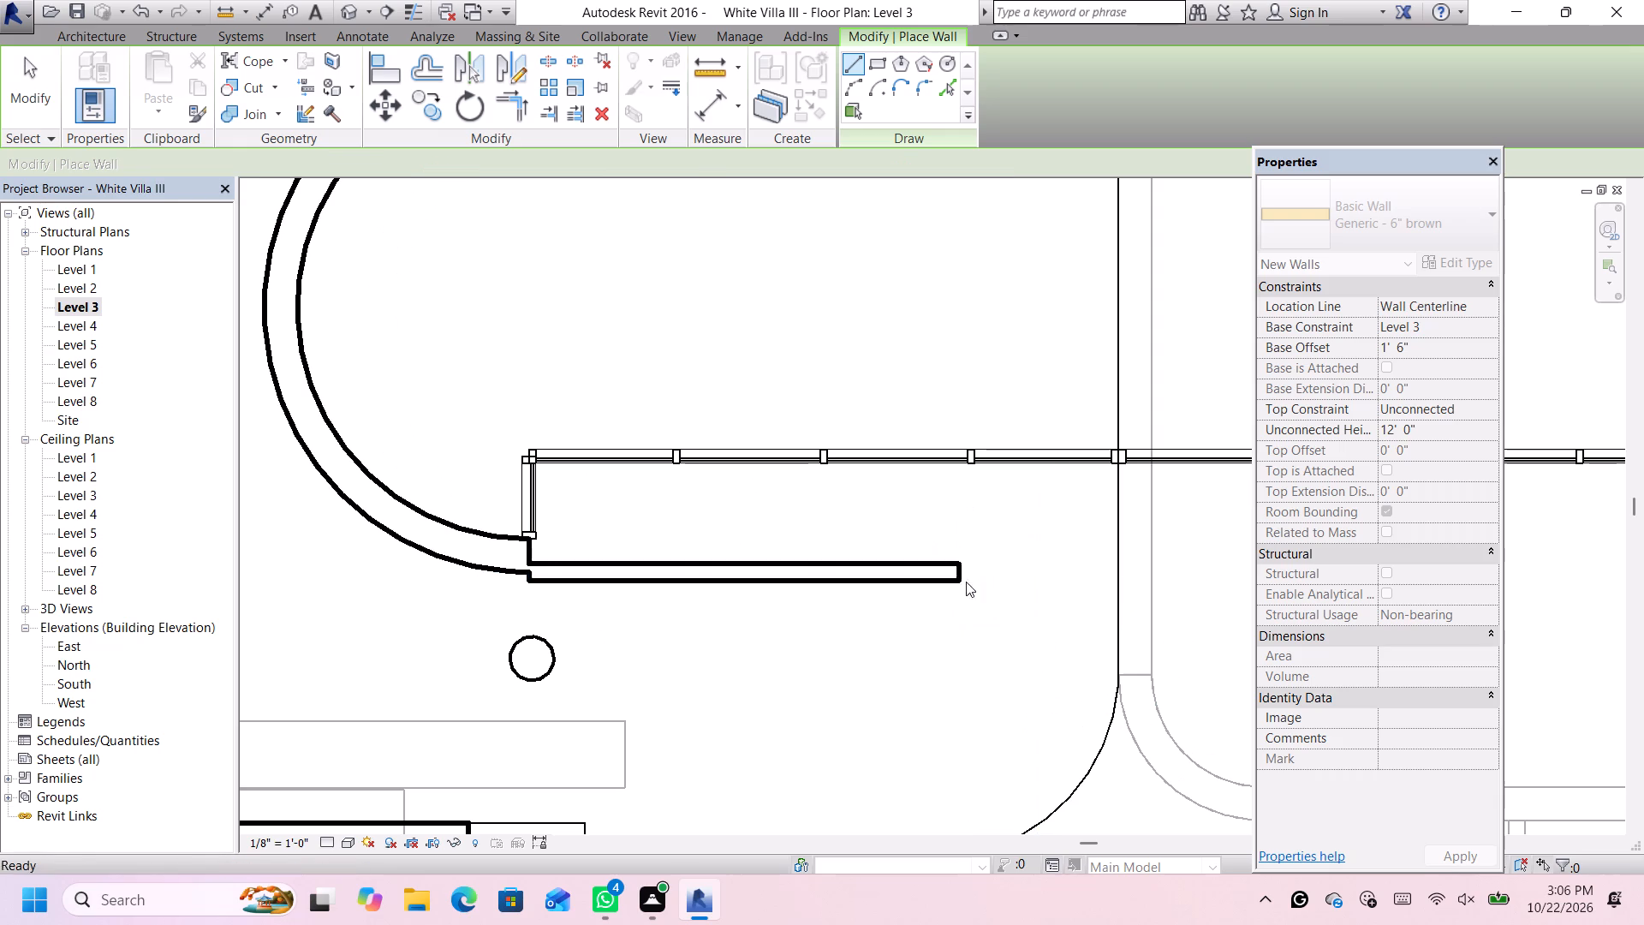
key("Escape")
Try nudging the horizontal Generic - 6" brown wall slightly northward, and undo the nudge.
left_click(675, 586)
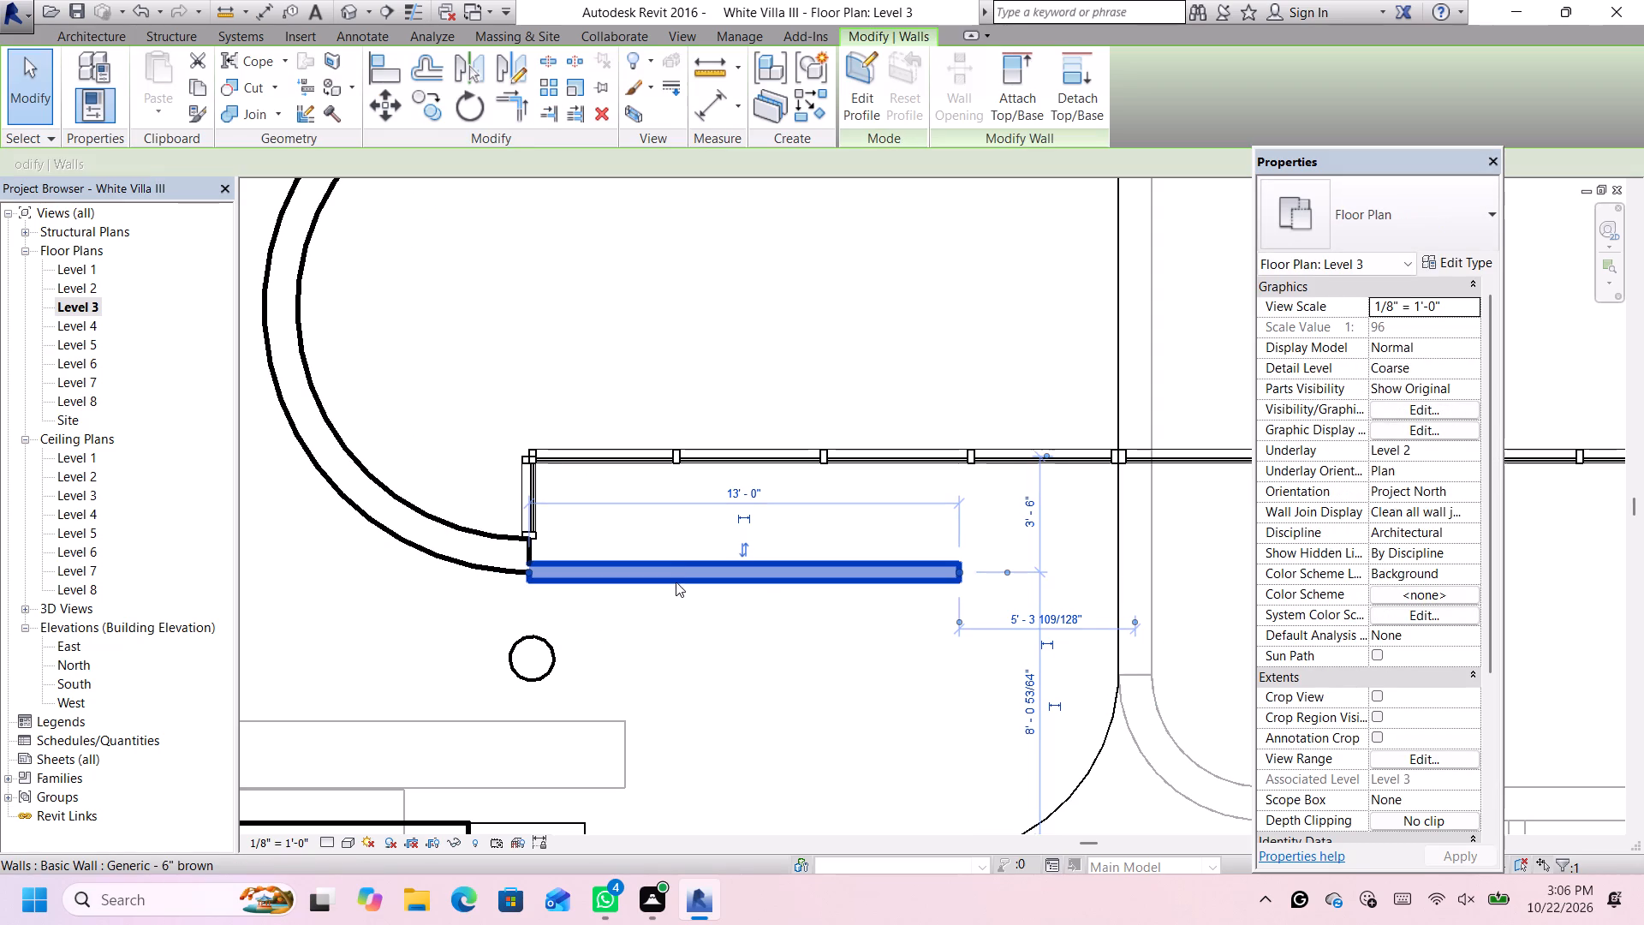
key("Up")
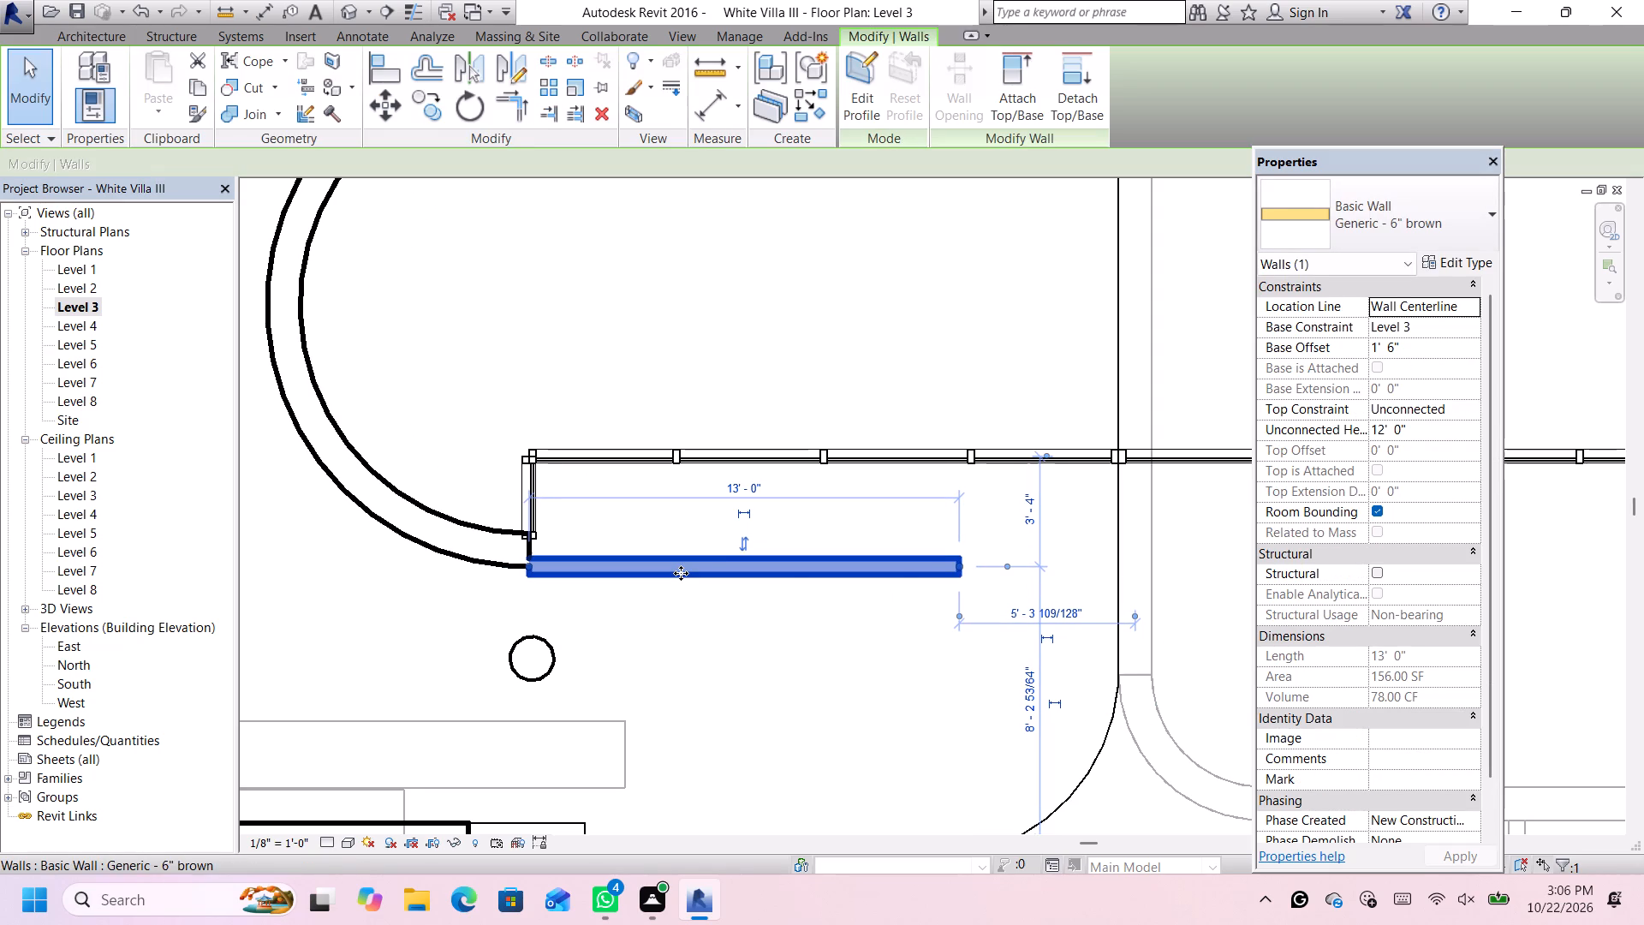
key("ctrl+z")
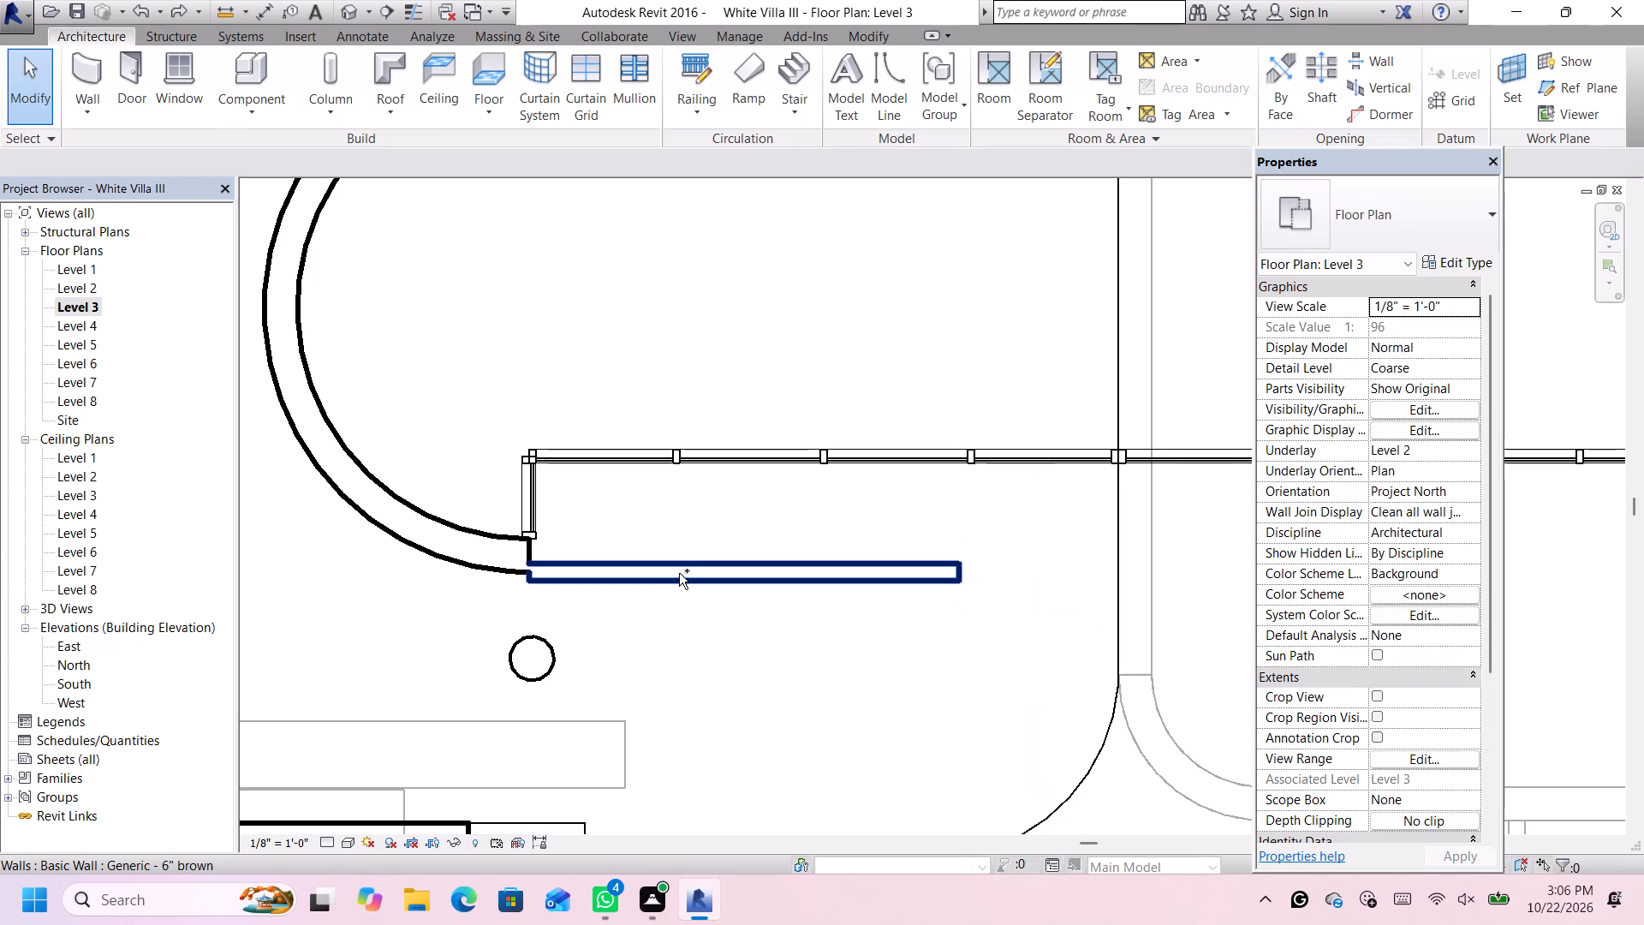
Split the Generic - 6" brown wall about 1" from its west end, leaving a 12'-11" segment to the east.
left_click(669, 576)
scroll(555, 574, "up", 4)
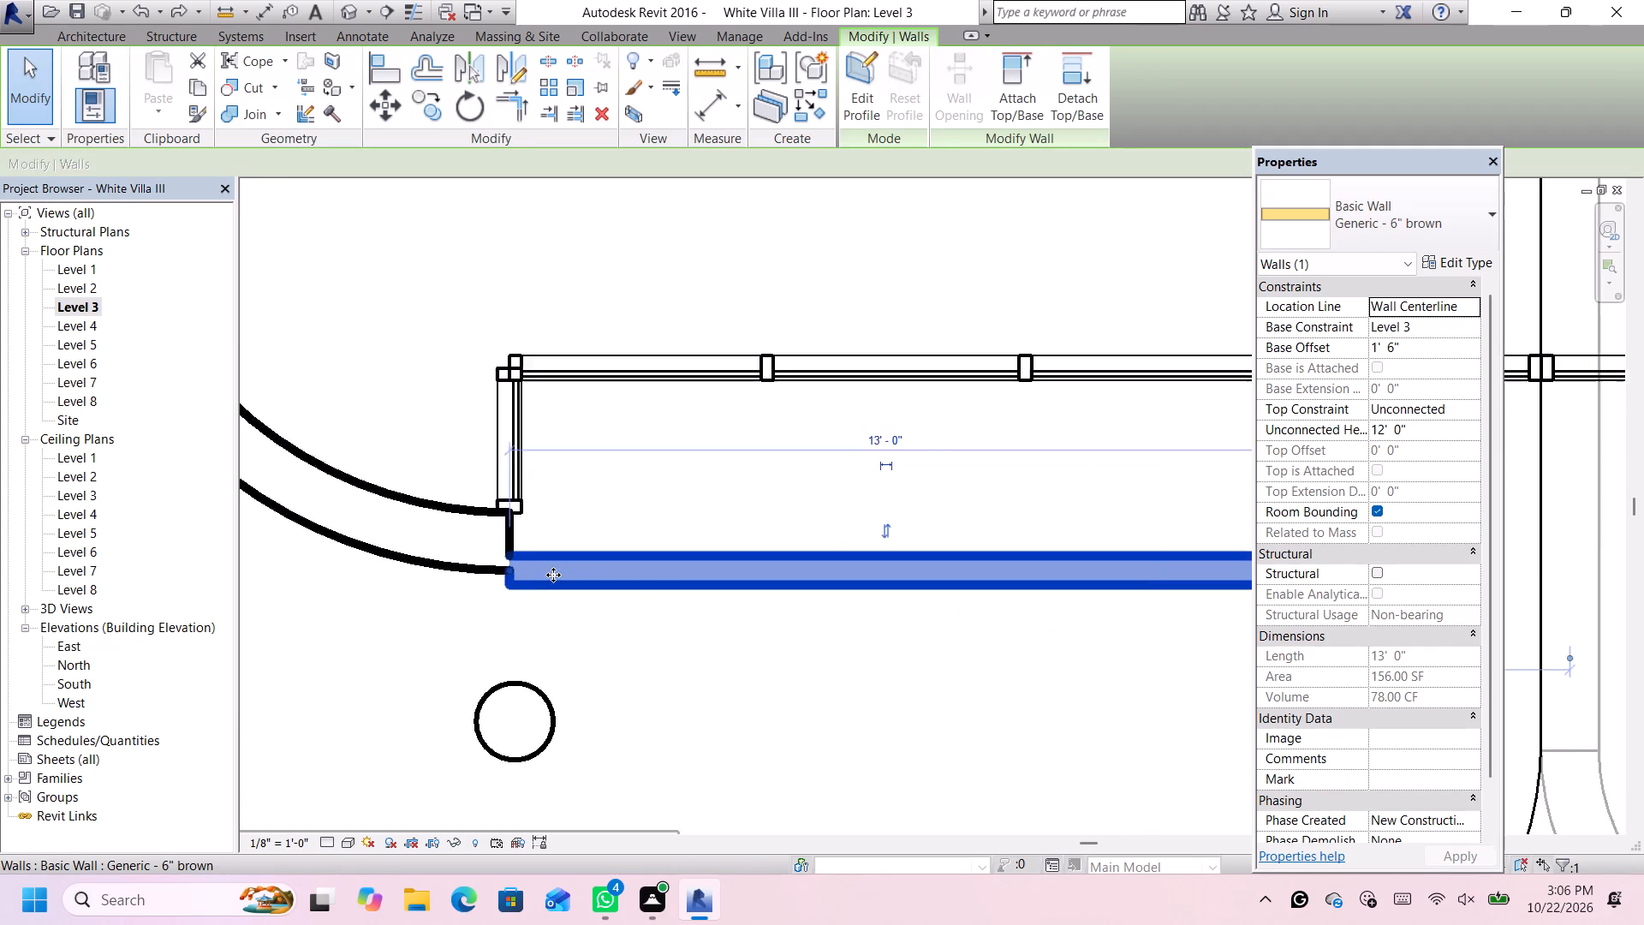
scroll(553, 575, "up", 4)
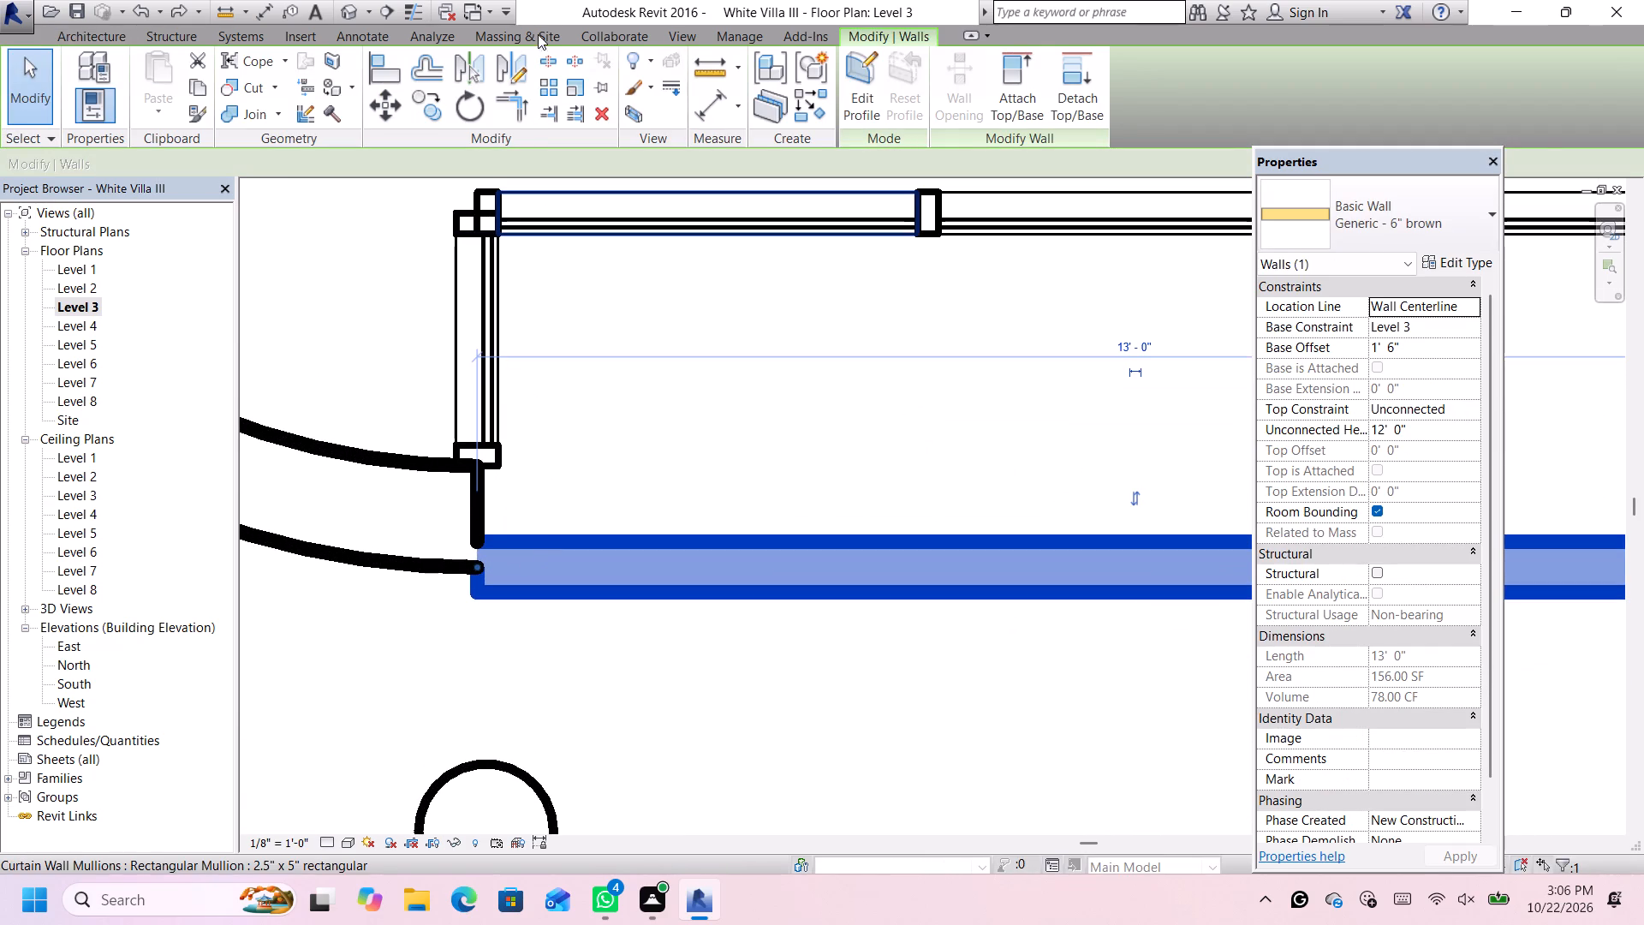
left_click(548, 59)
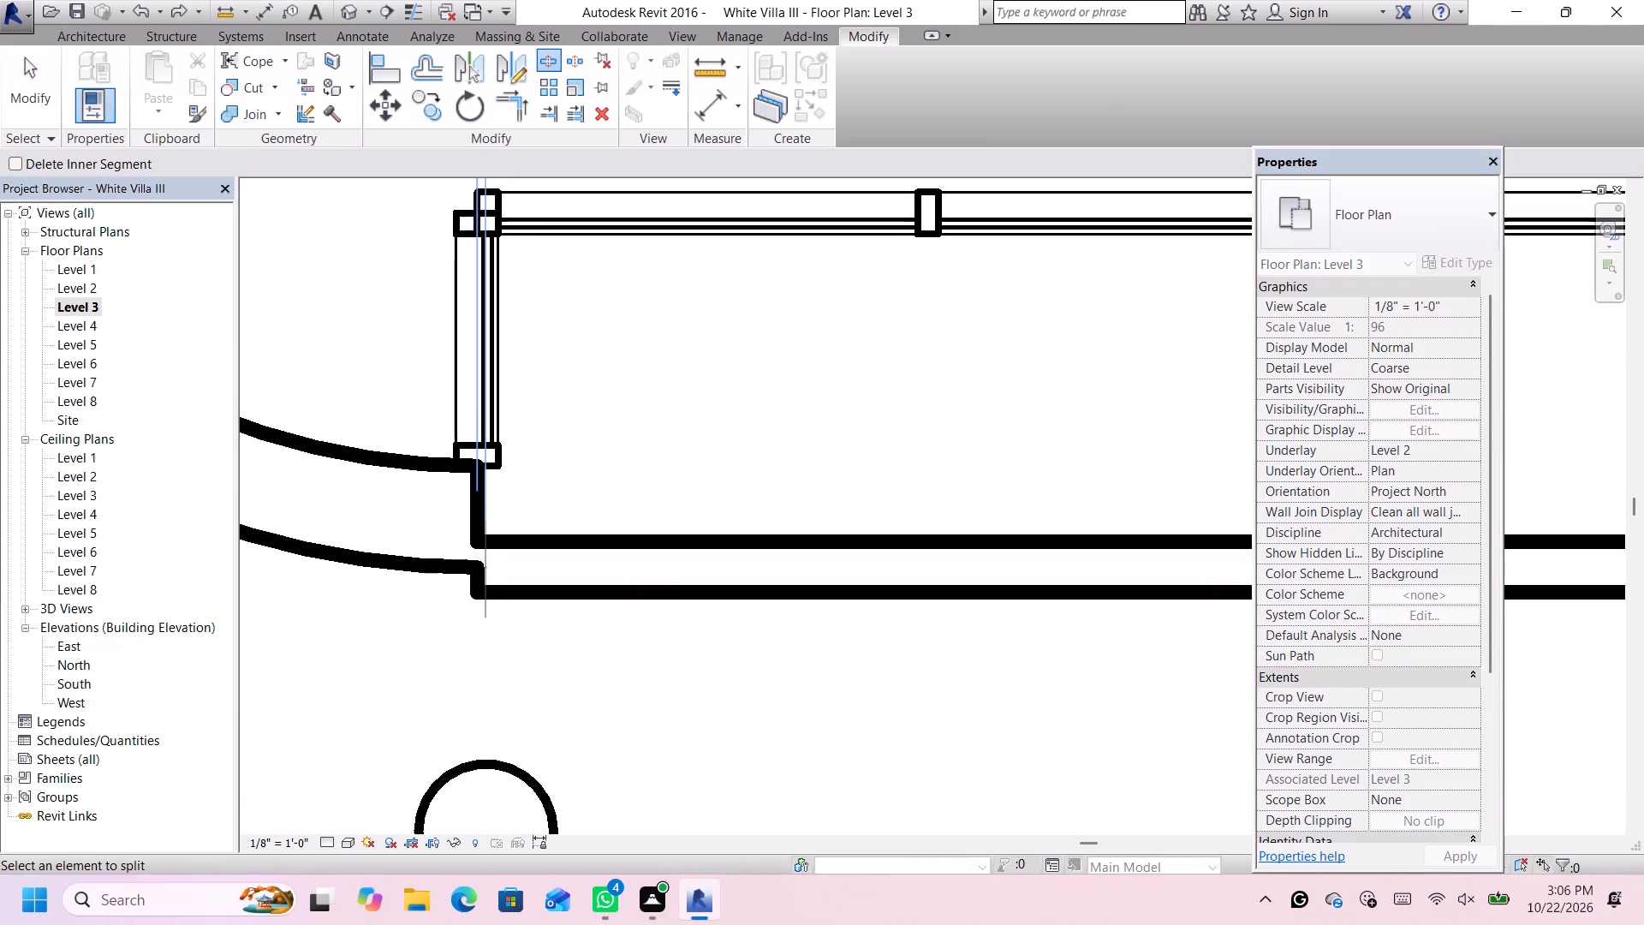
left_click(488, 546)
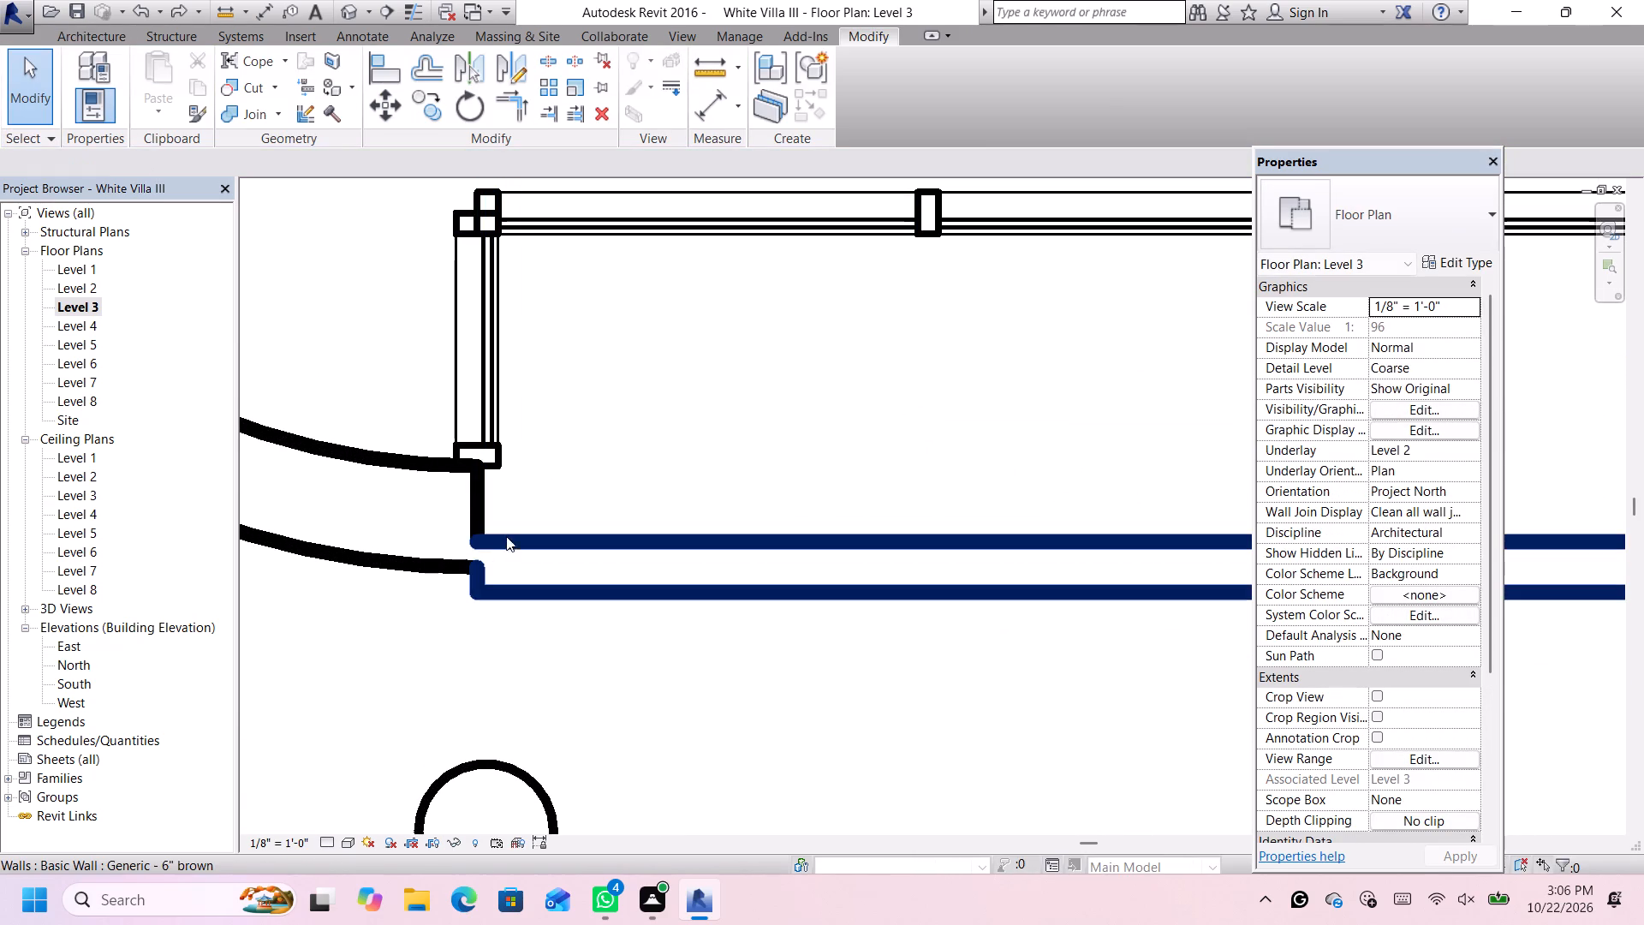
scroll(496, 540, "up", 1)
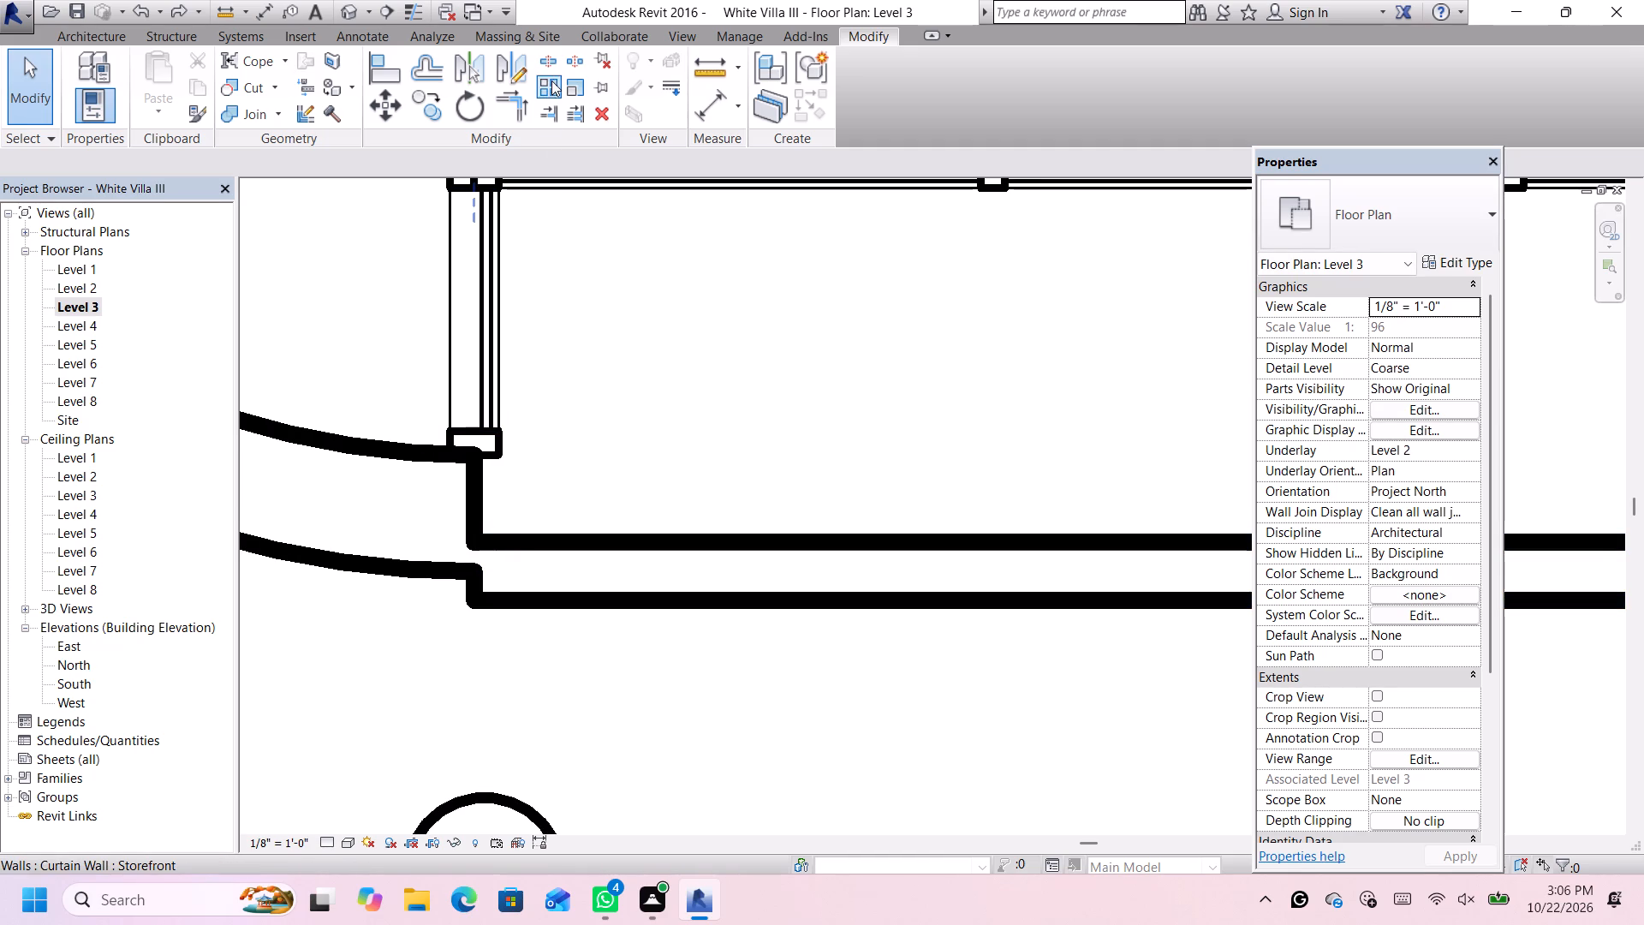
left_click(553, 63)
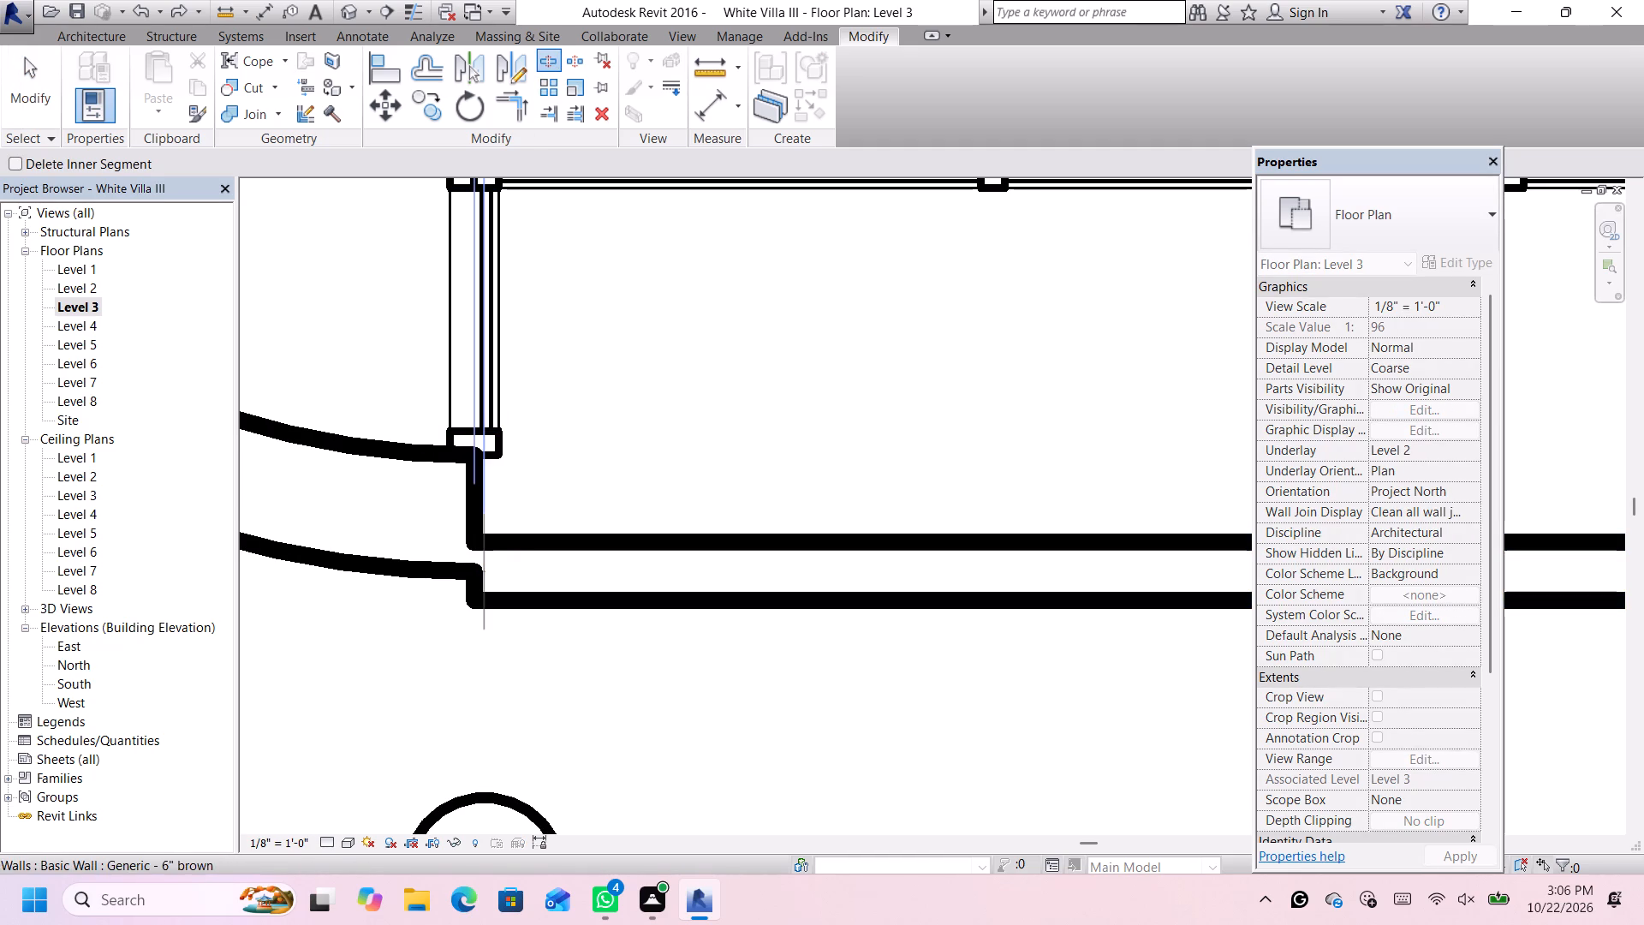
left_click(485, 546)
scroll(502, 531, "down", 6)
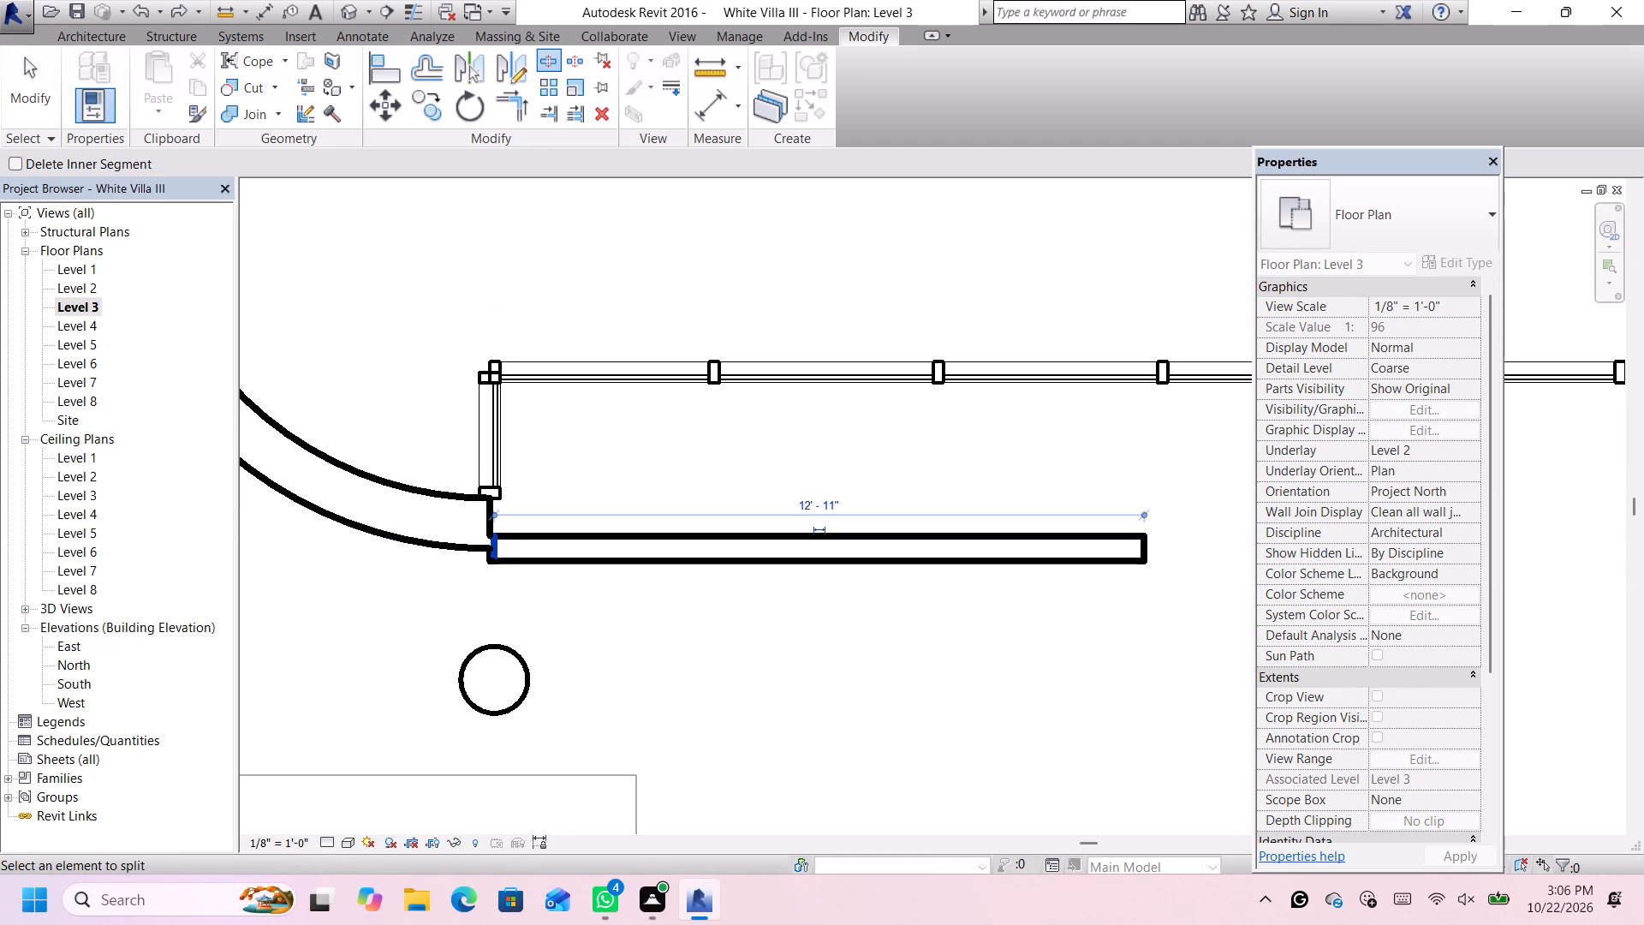
key("Escape")
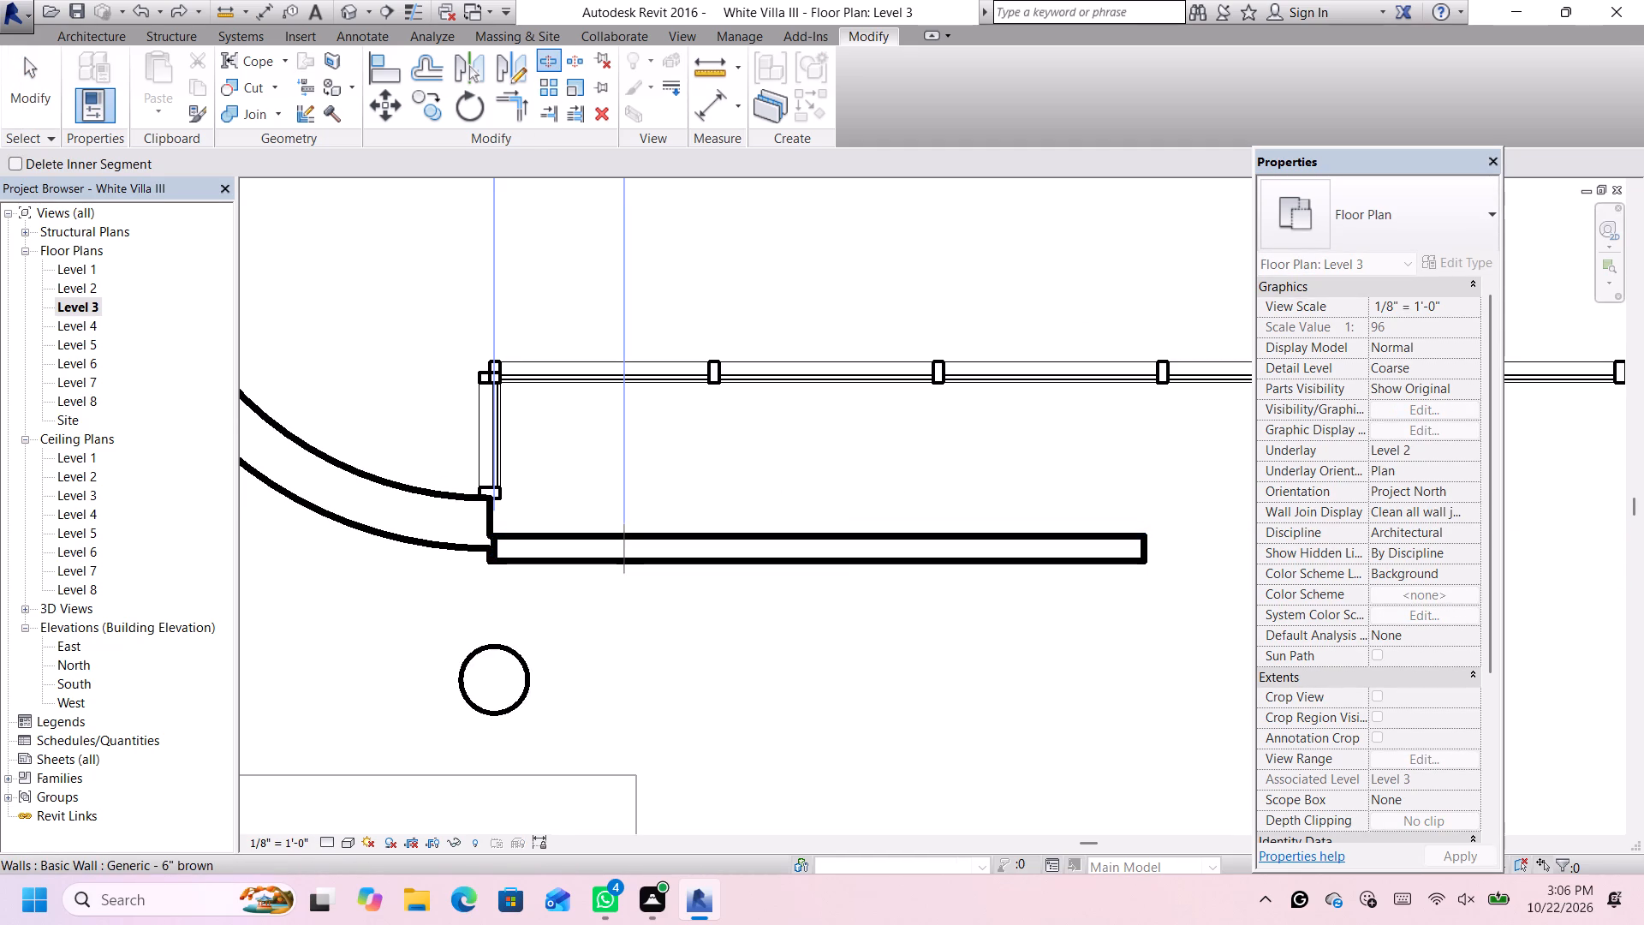
key("Escape")
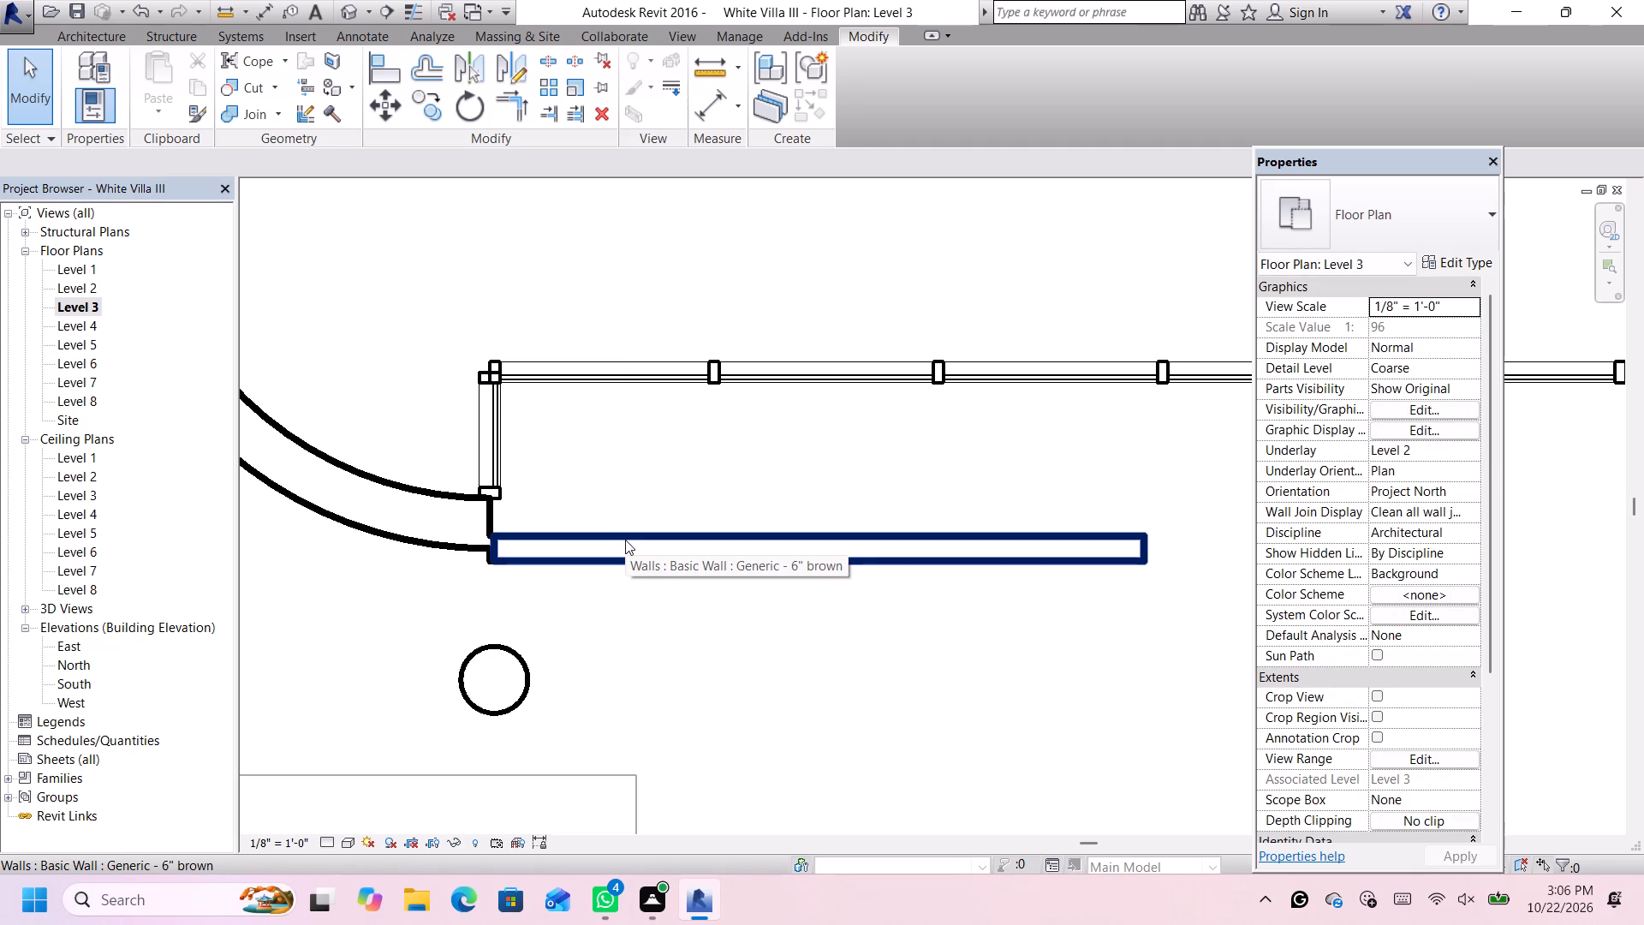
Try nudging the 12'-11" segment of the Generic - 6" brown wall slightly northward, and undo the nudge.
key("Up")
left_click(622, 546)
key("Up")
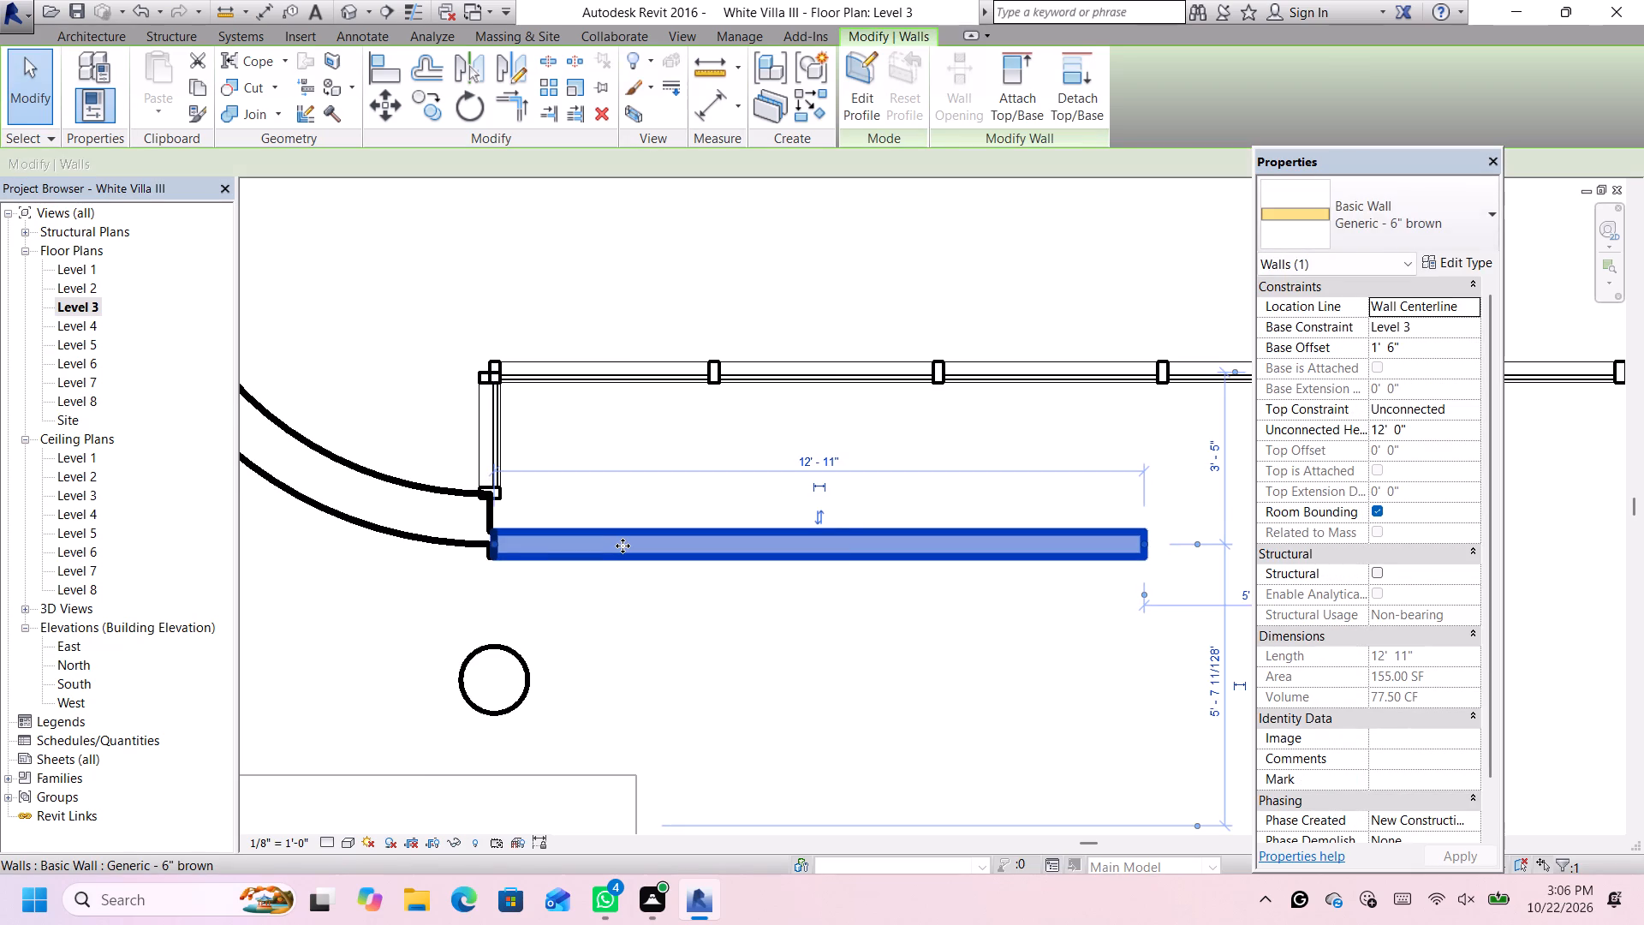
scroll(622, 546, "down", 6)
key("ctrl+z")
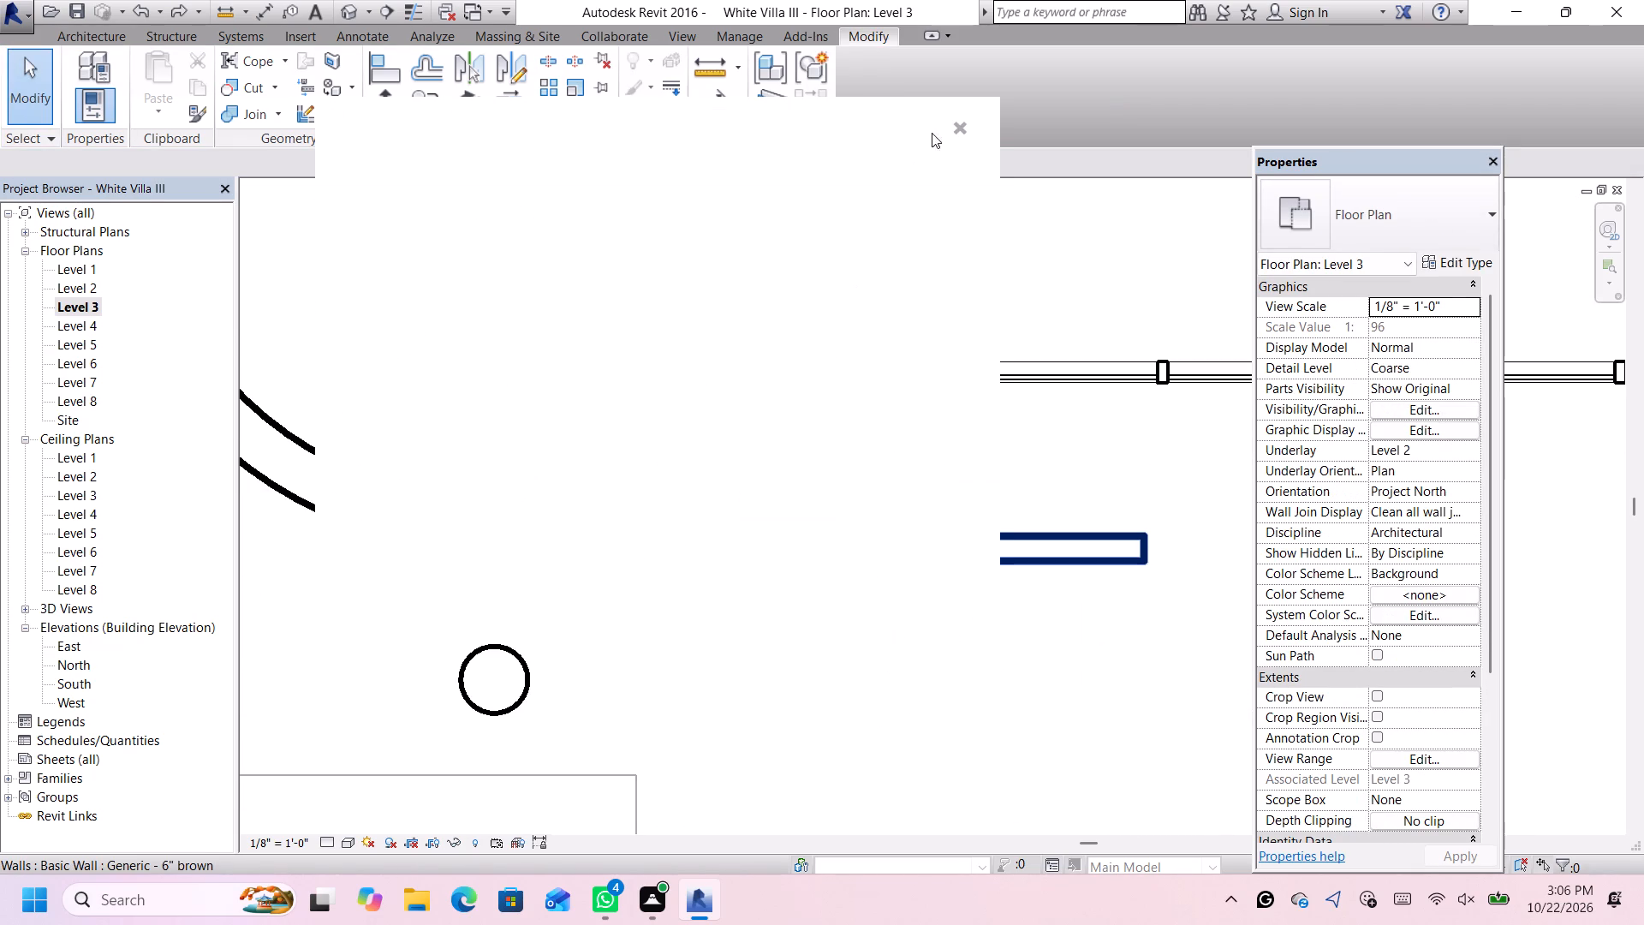
Dismiss the Autodesk notification card covering the floor plan.
left_click(956, 129)
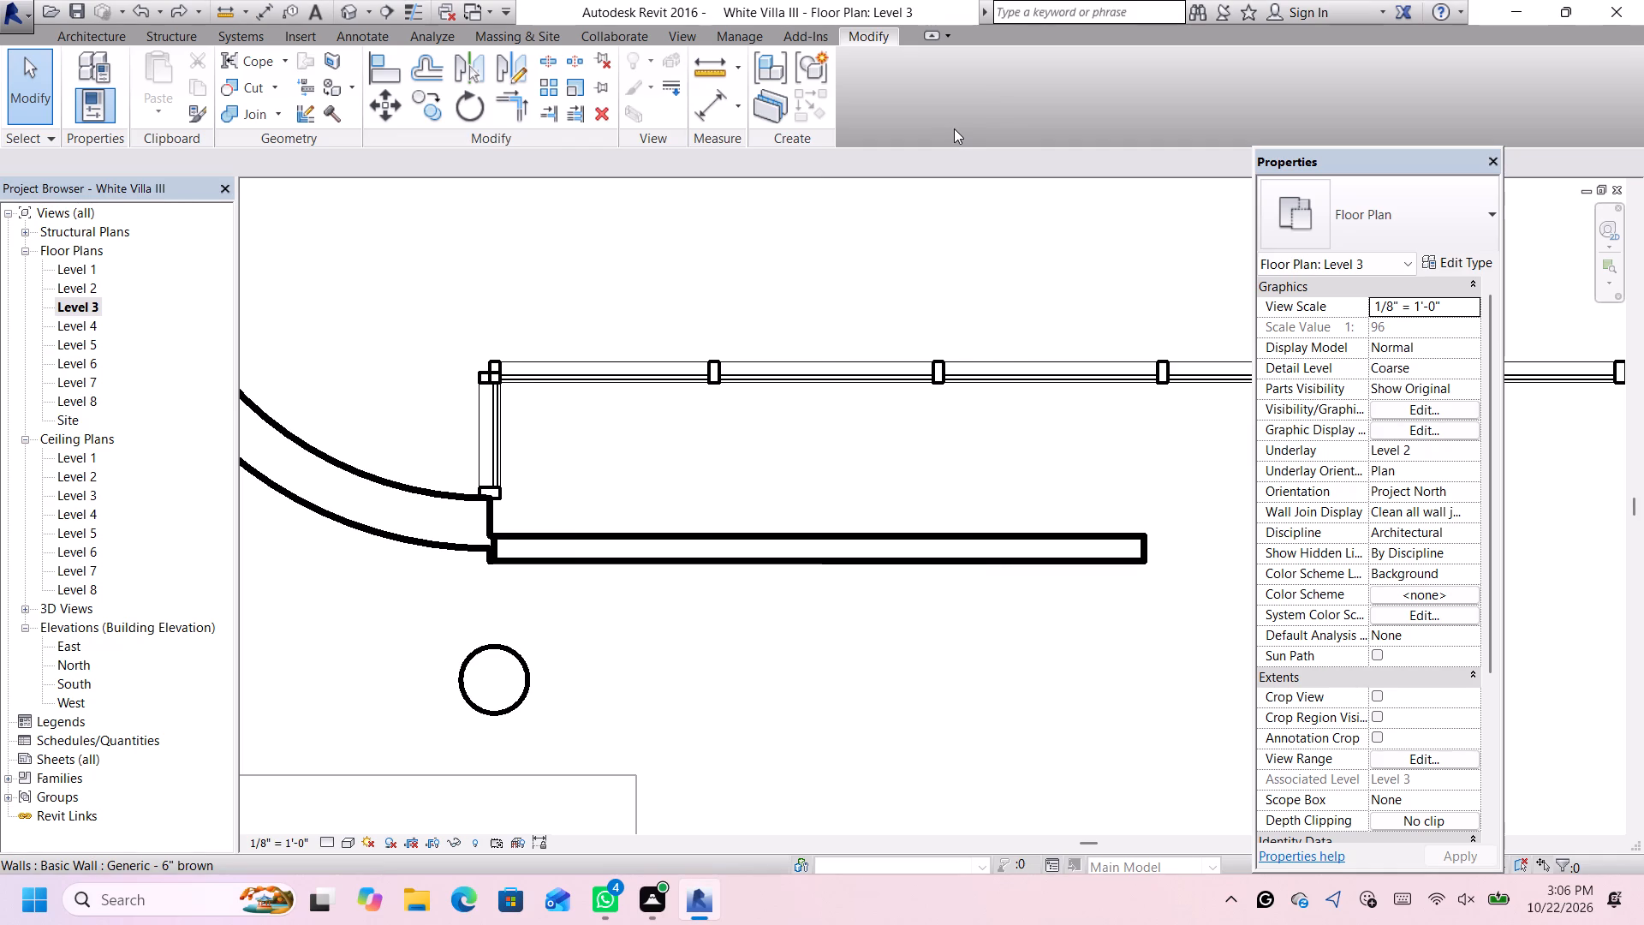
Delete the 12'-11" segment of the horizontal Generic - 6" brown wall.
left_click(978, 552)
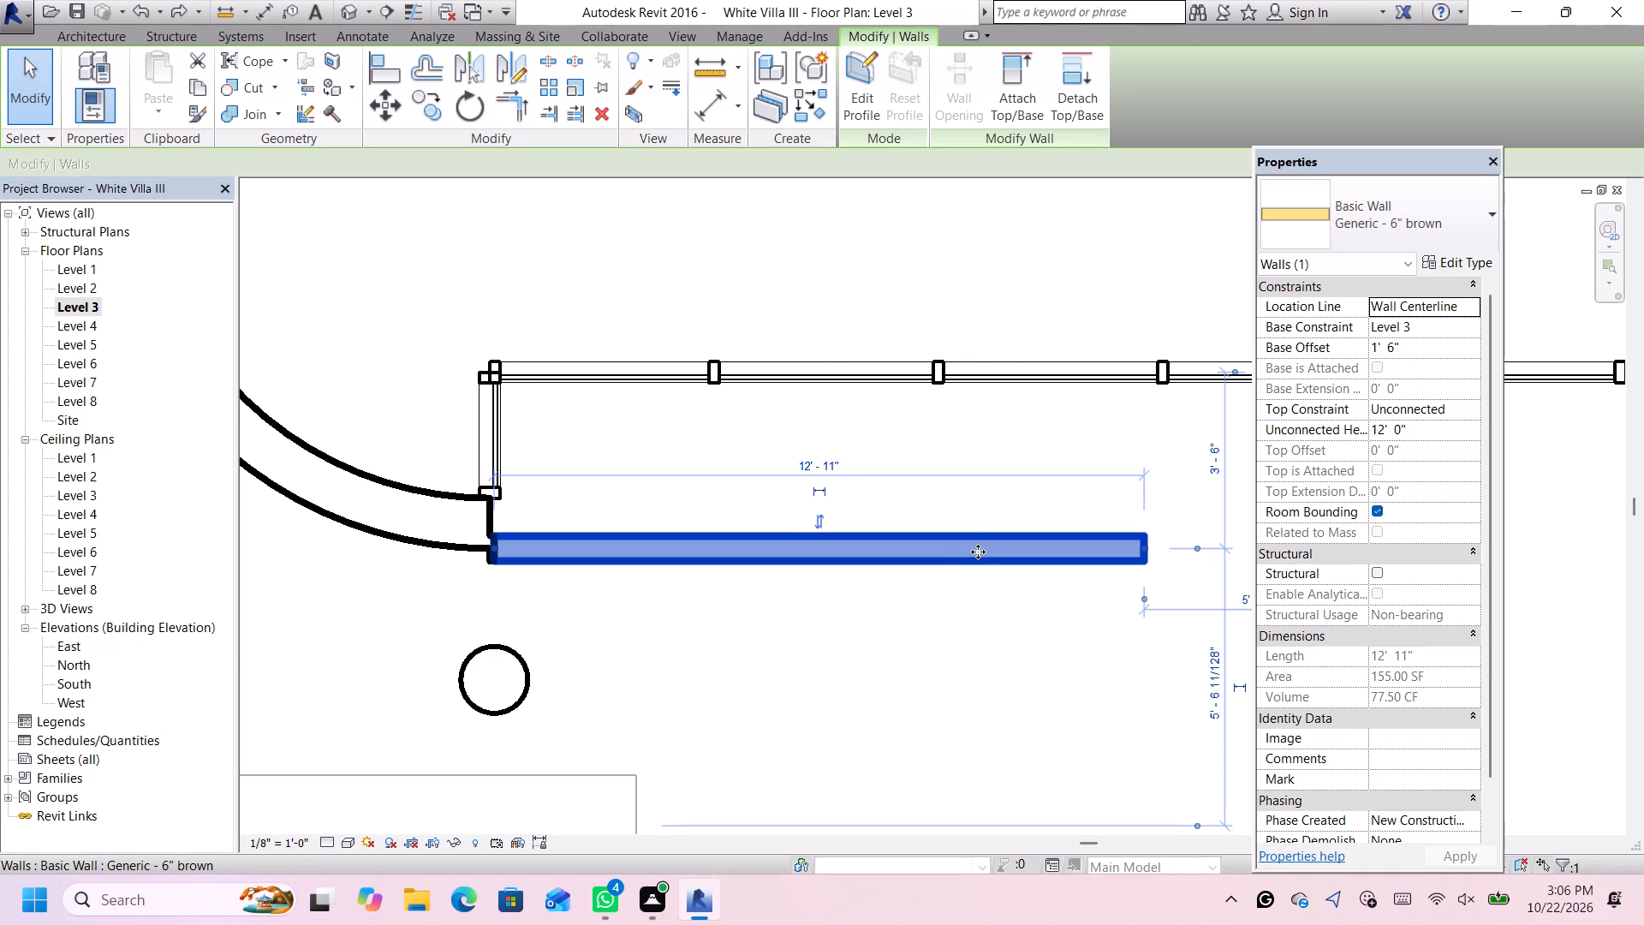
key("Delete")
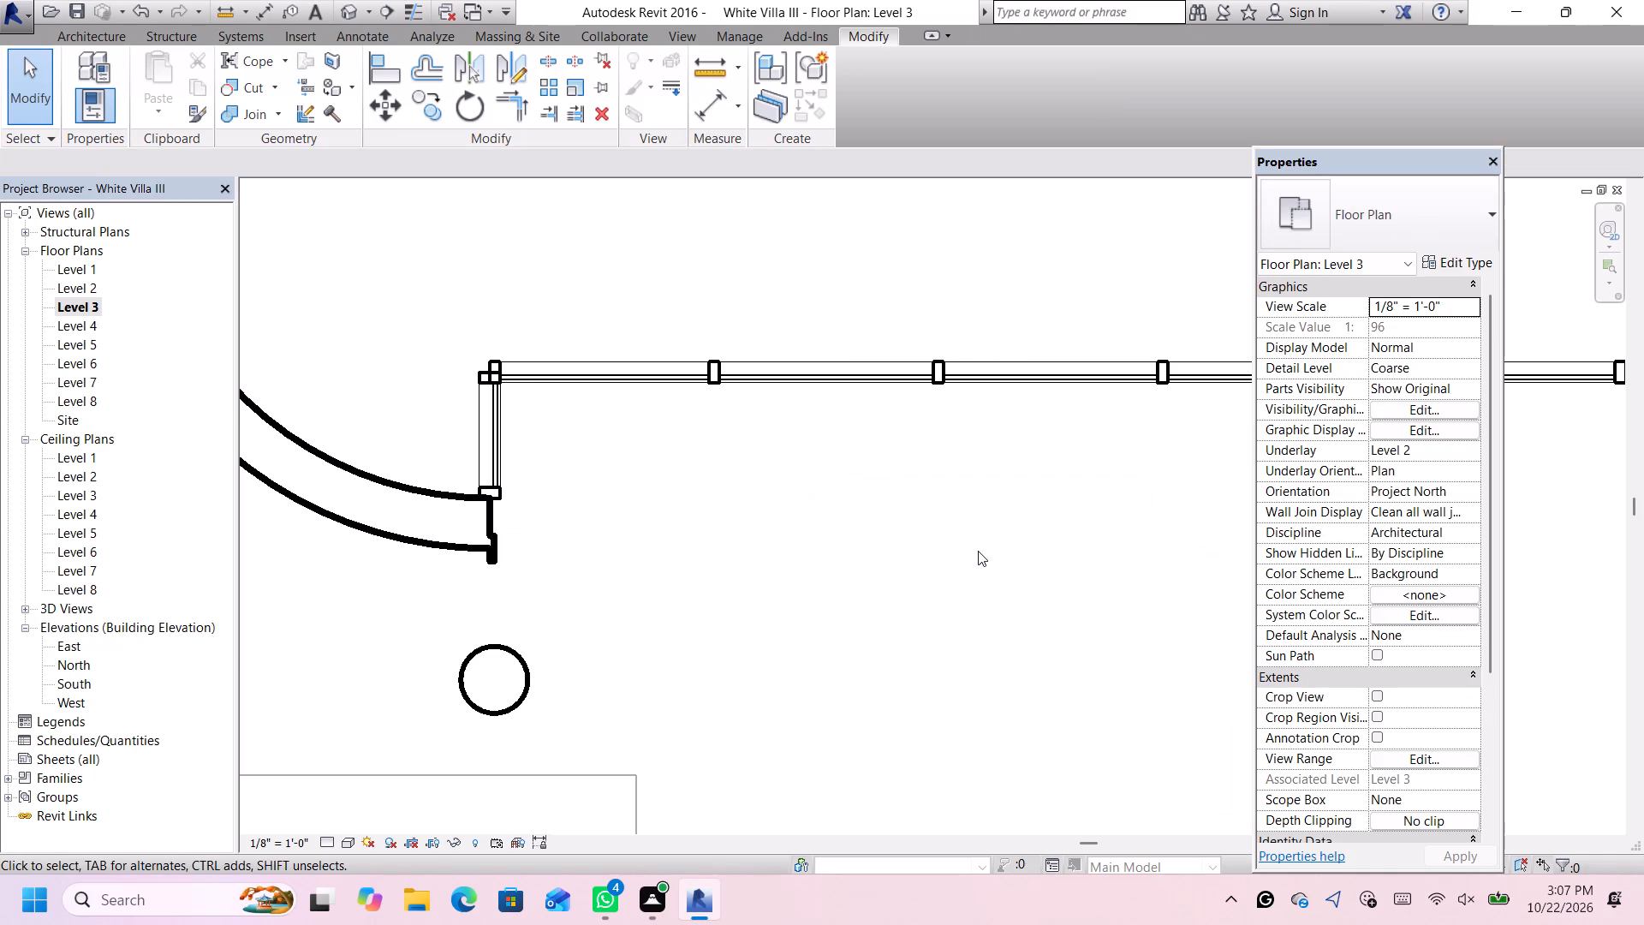
Undo the segment deletion, the split and the drawing of the 13' Generic - 6" brown wall.
key("ctrl+z")
key("ctrl+z")
key("ctrl+z")
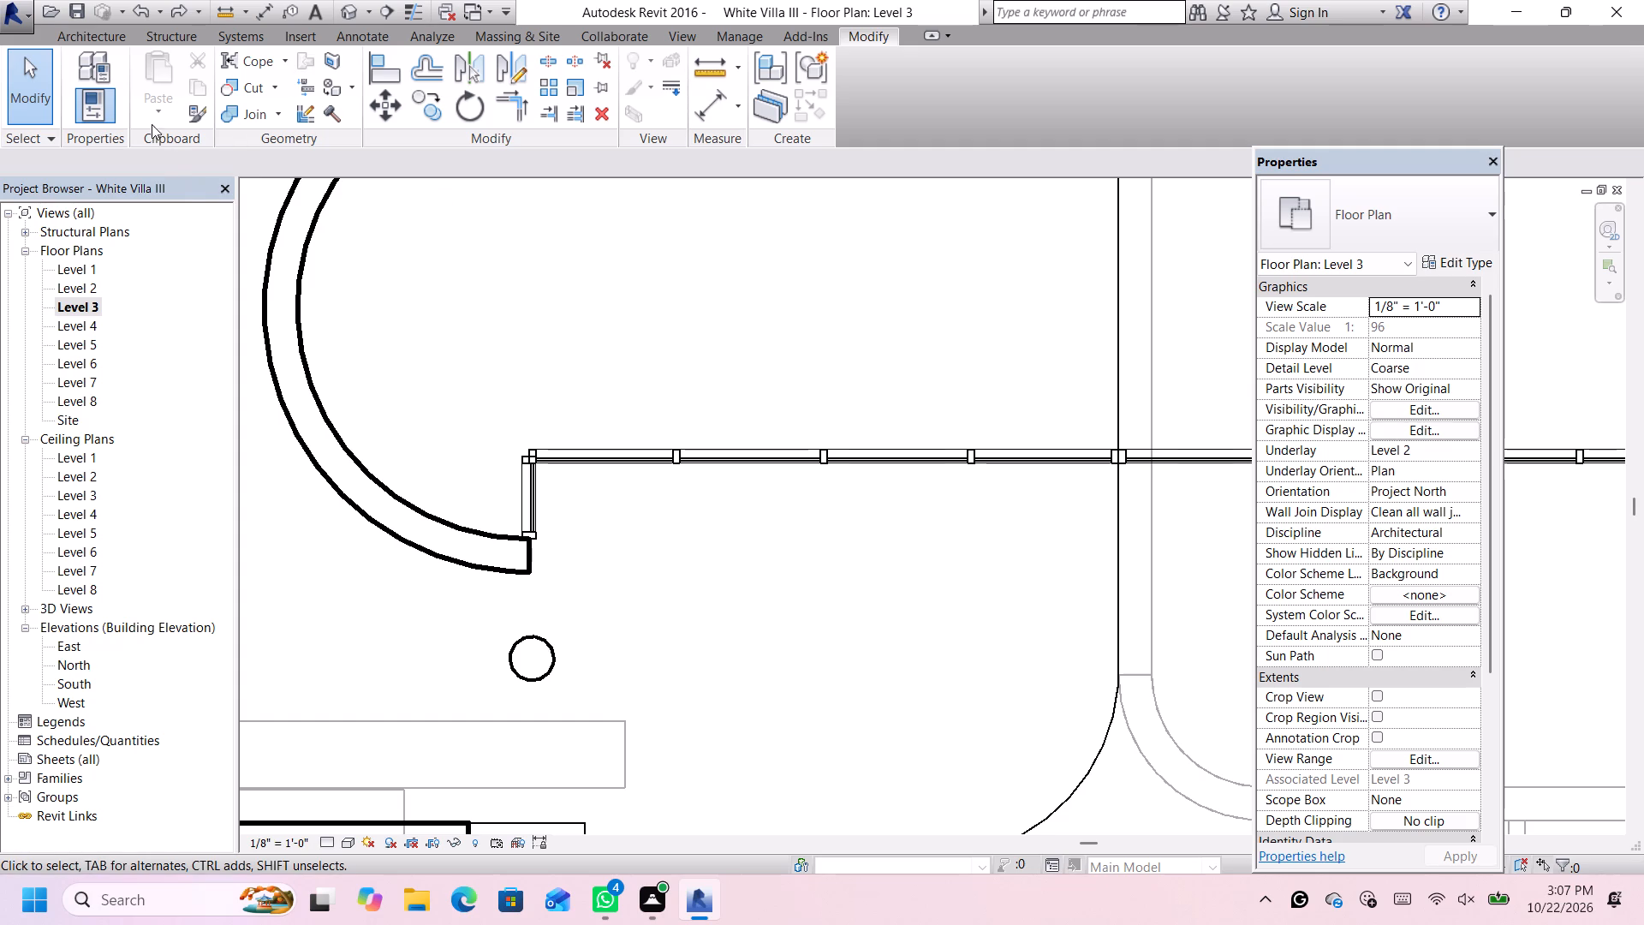
Draw a 13' horizontal Generic - 6" brown wall eastward from the end face of the curved white wall's south end, near its outer corner.
left_click(95, 39)
left_click(91, 73)
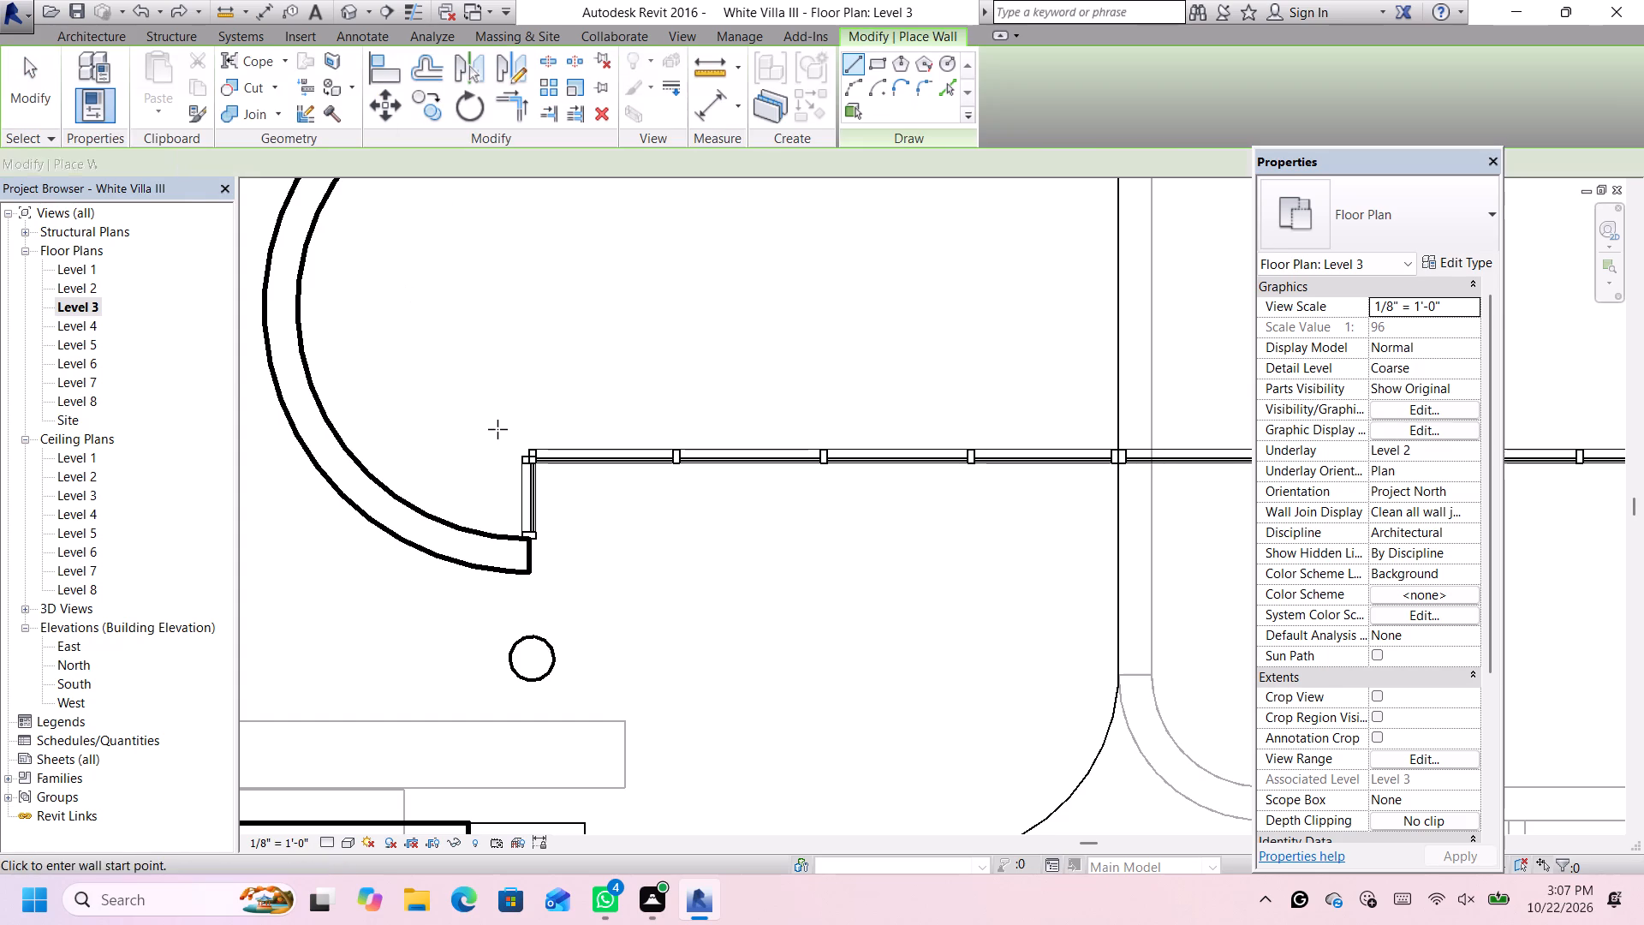
scroll(508, 489, "up", 1)
scroll(562, 589, "up", 8)
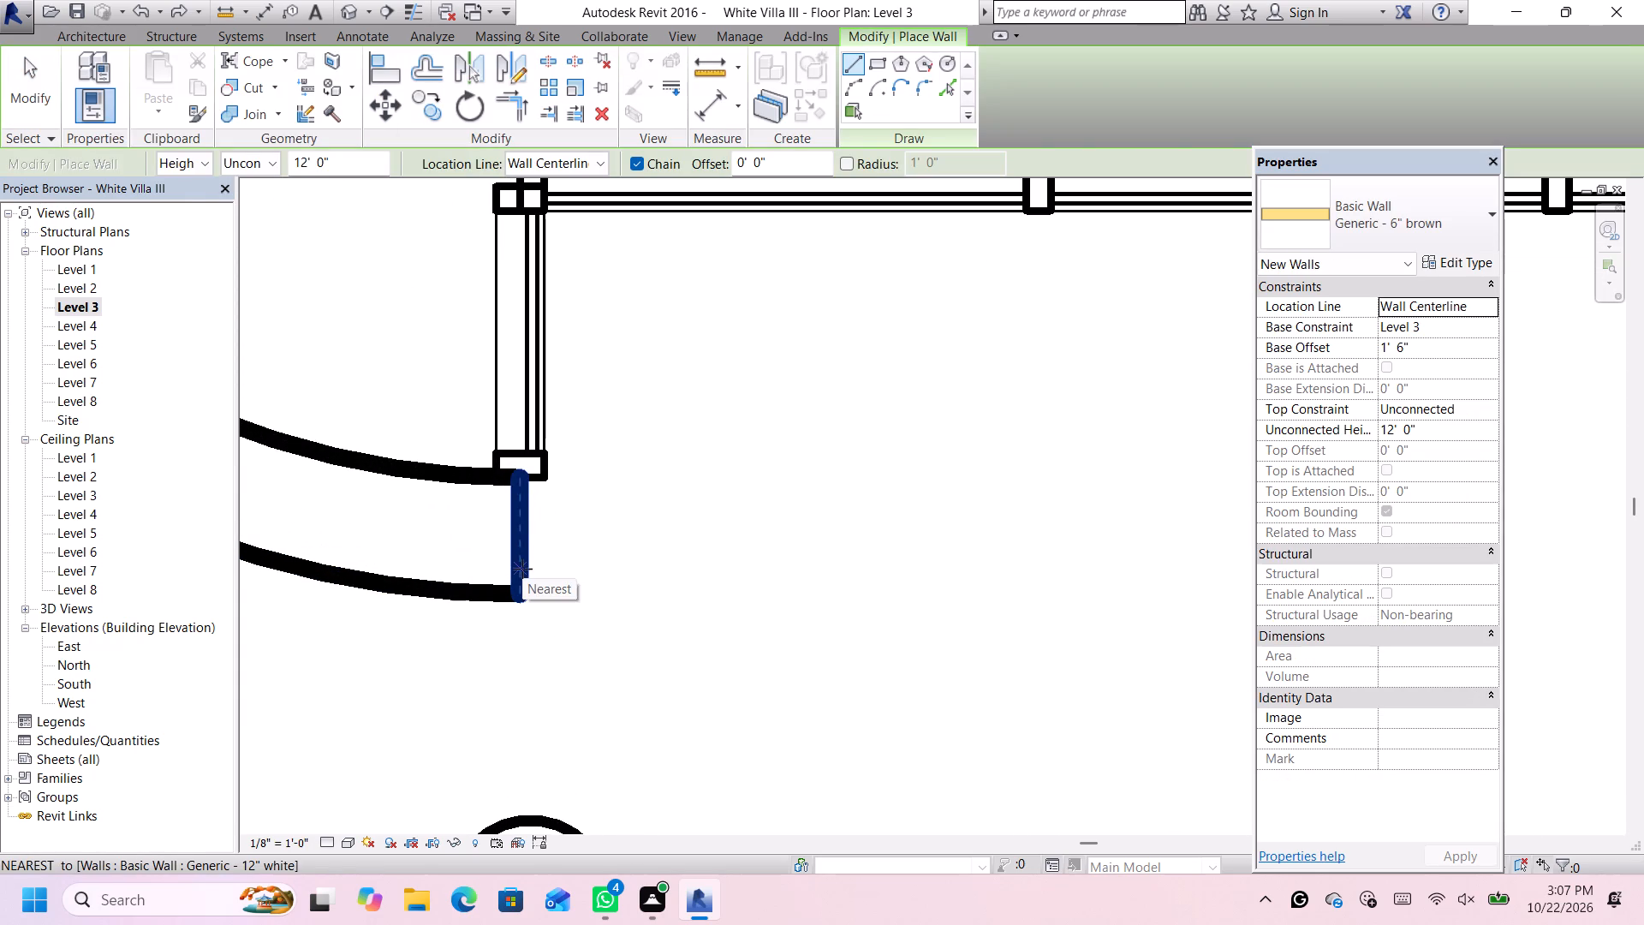
left_click(522, 569)
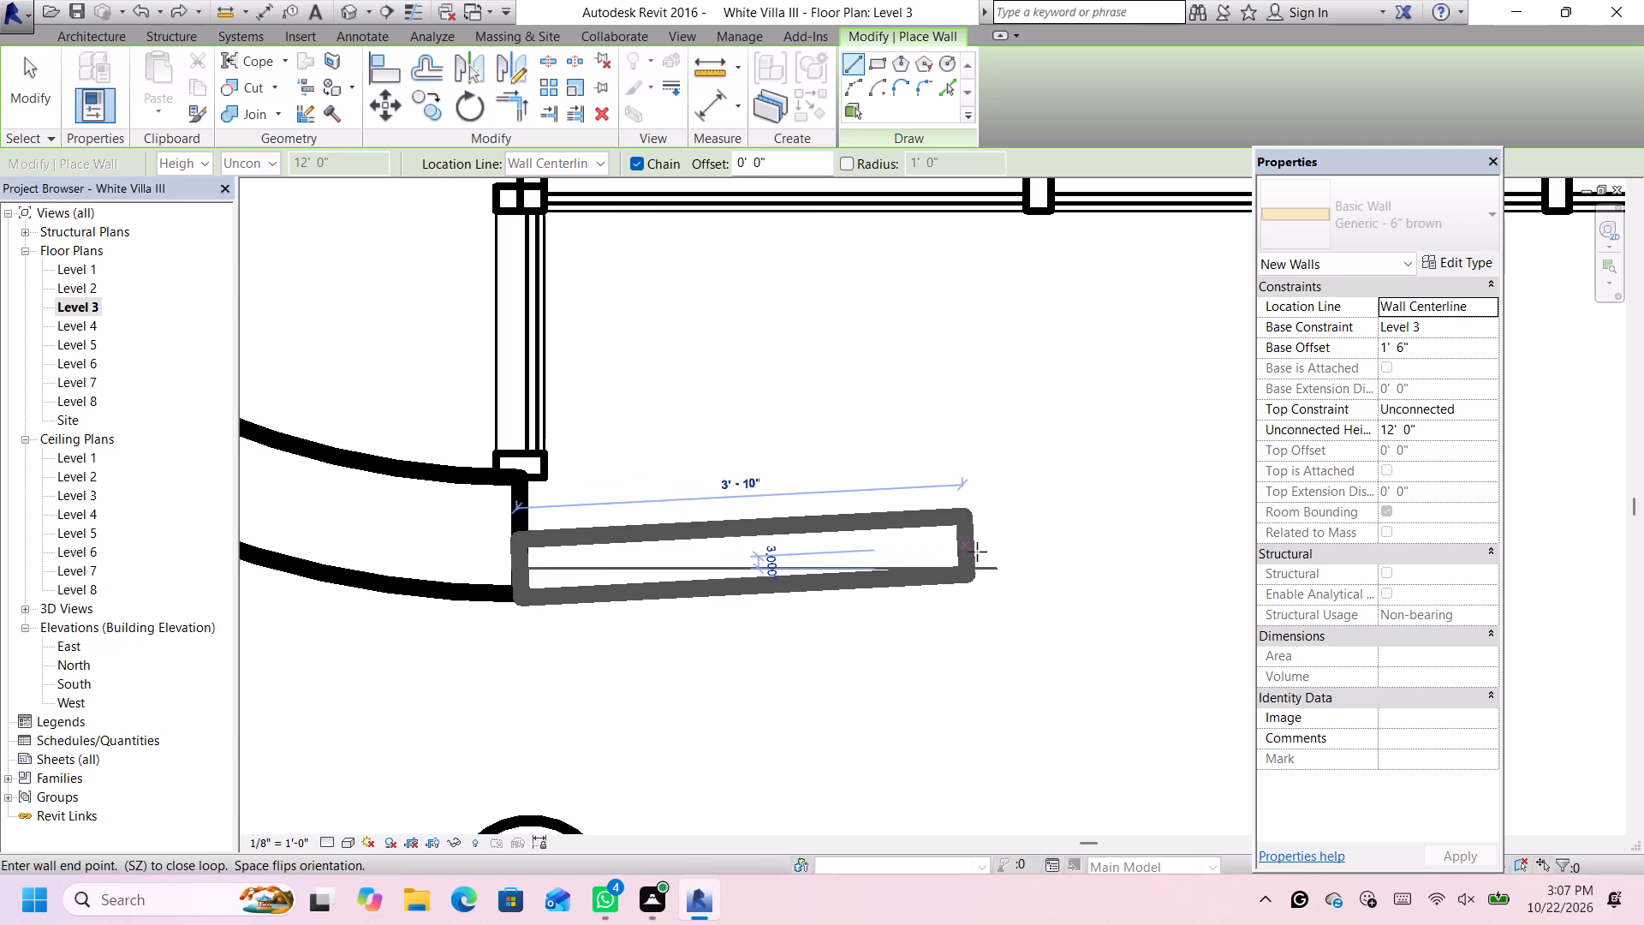
scroll(1103, 564, "down", 16)
scroll(1102, 562, "down", 6)
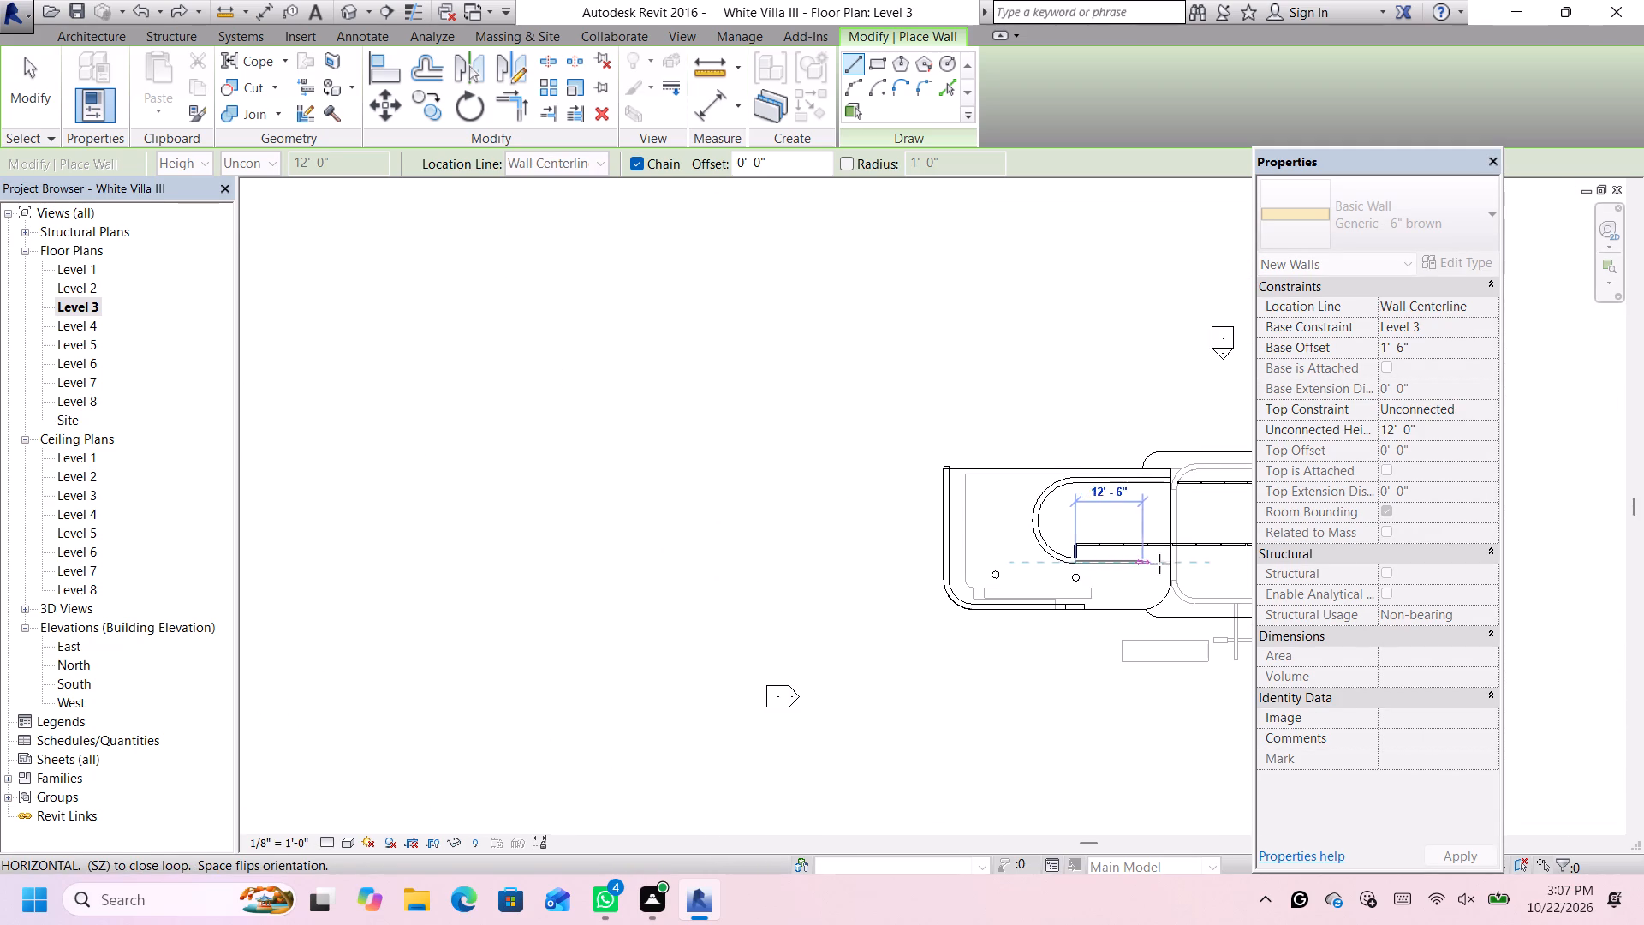
scroll(1162, 564, "up", 1)
scroll(1153, 564, "down", 3)
scroll(1153, 564, "up", 3)
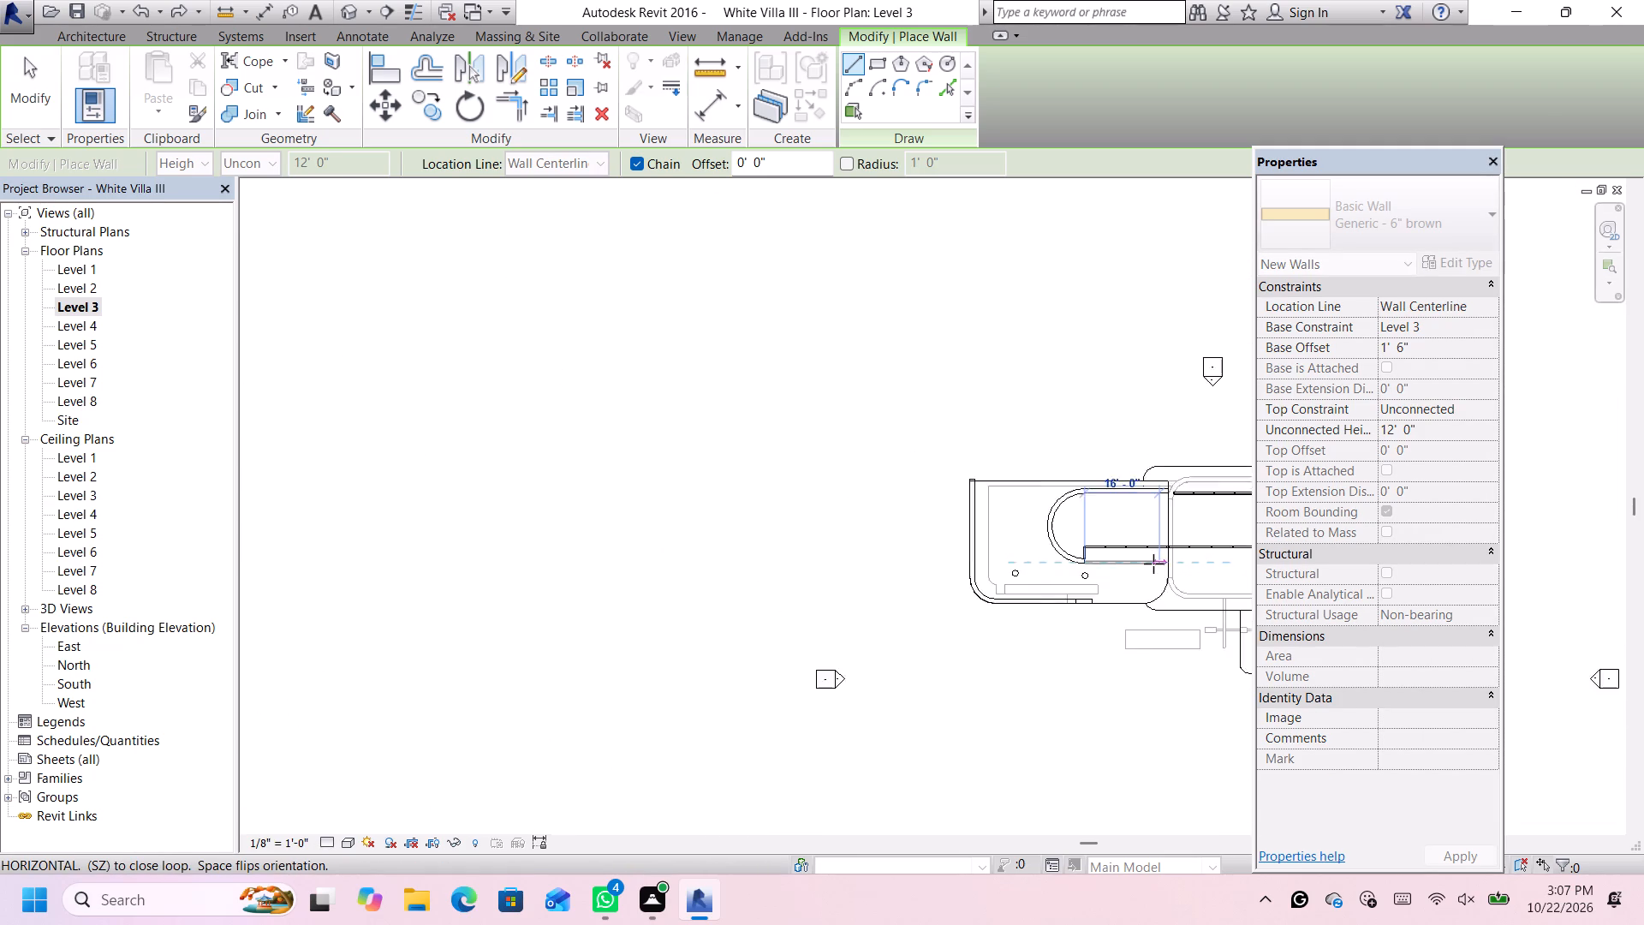
scroll(1153, 564, "up", 10)
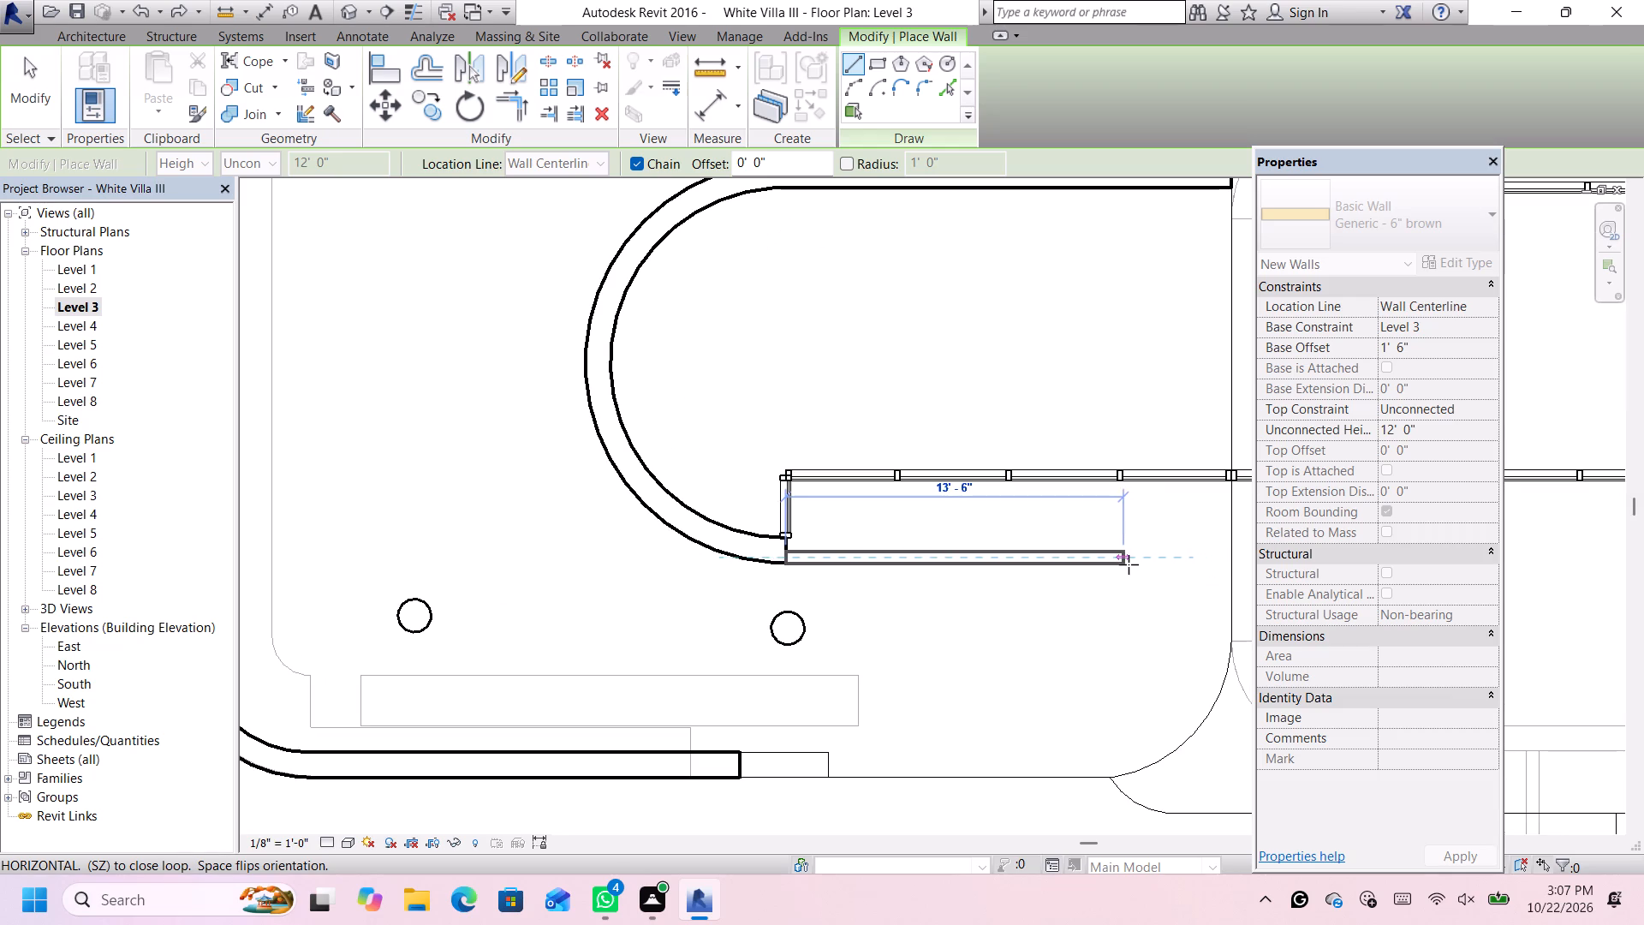
scroll(1118, 564, "up", 3)
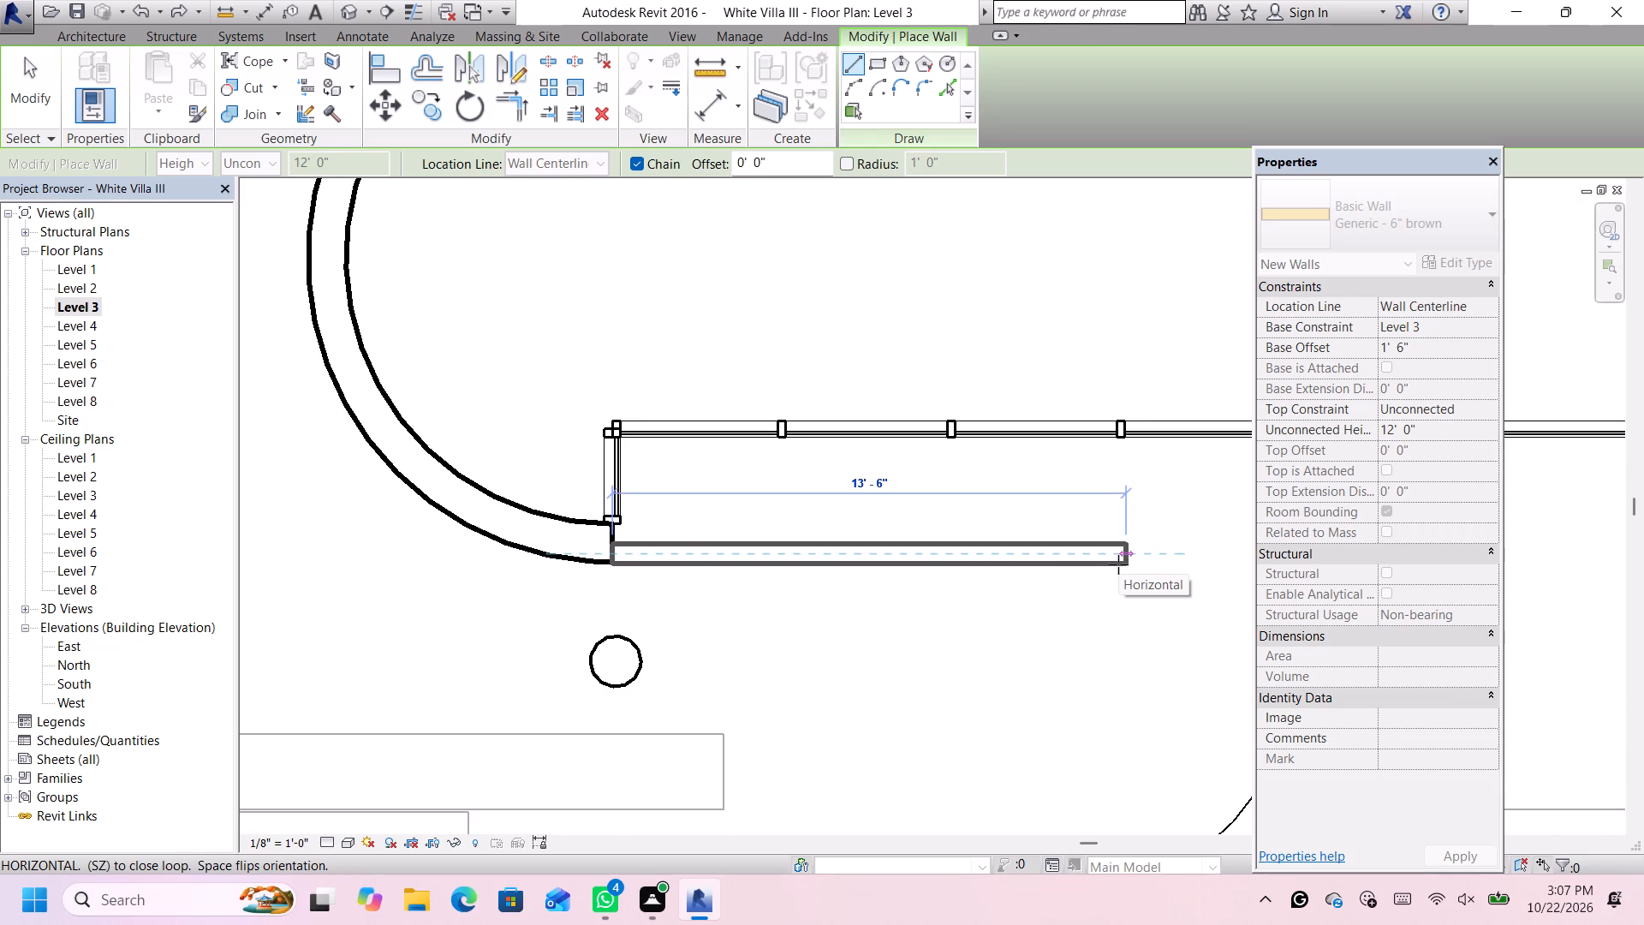
scroll(1118, 564, "down", 5)
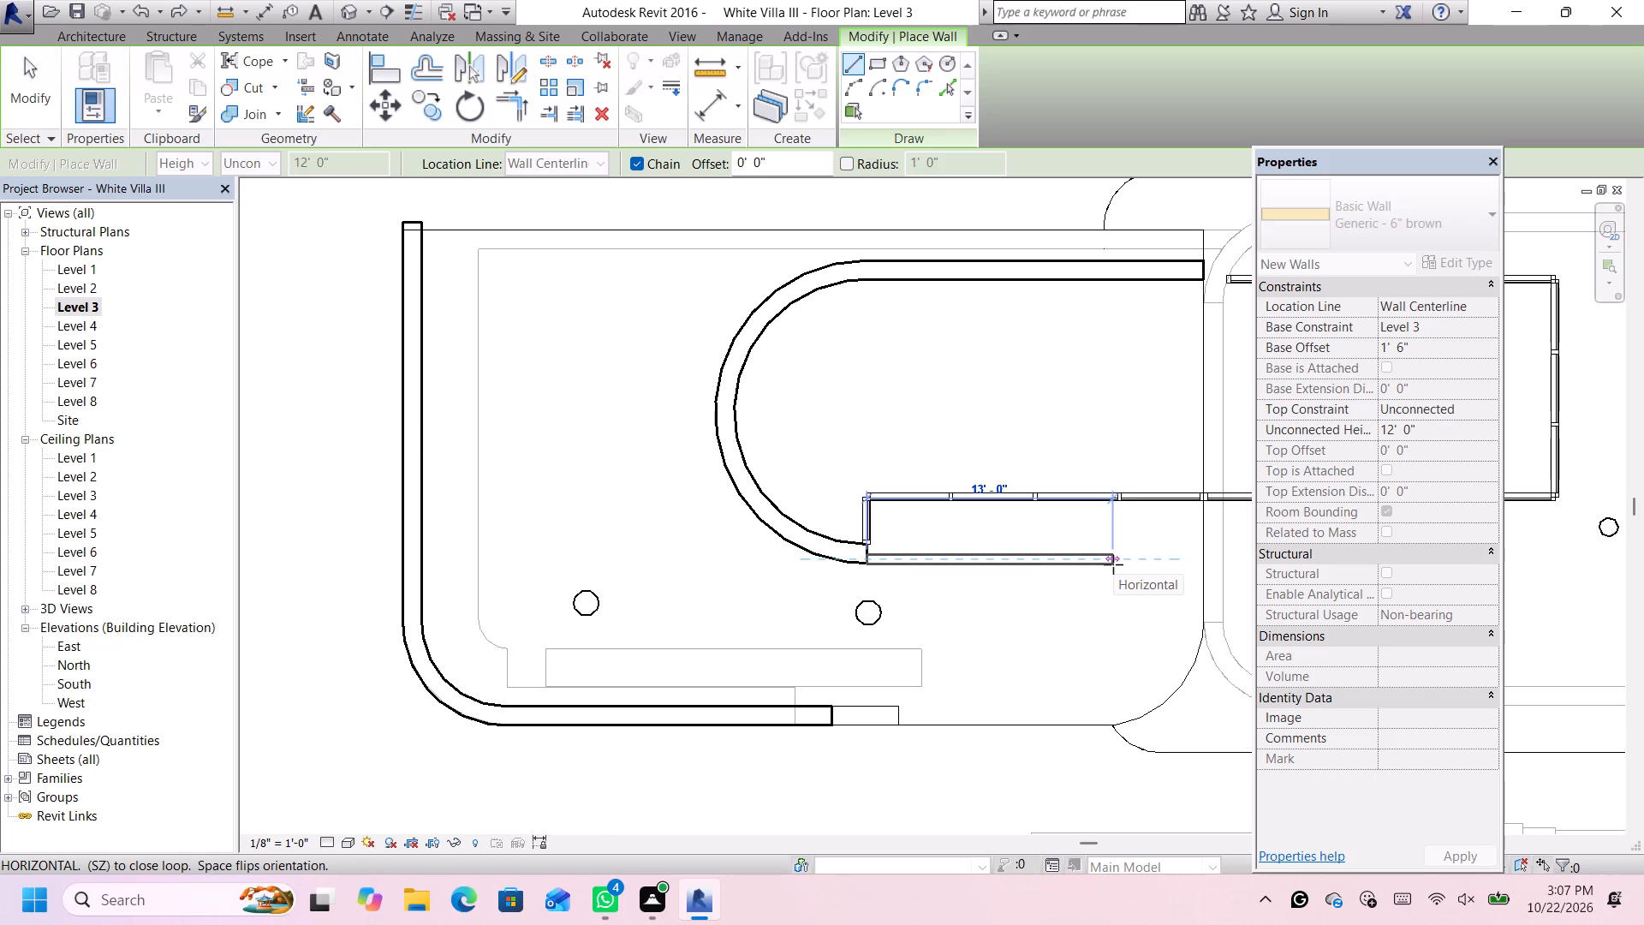
left_click(1113, 564)
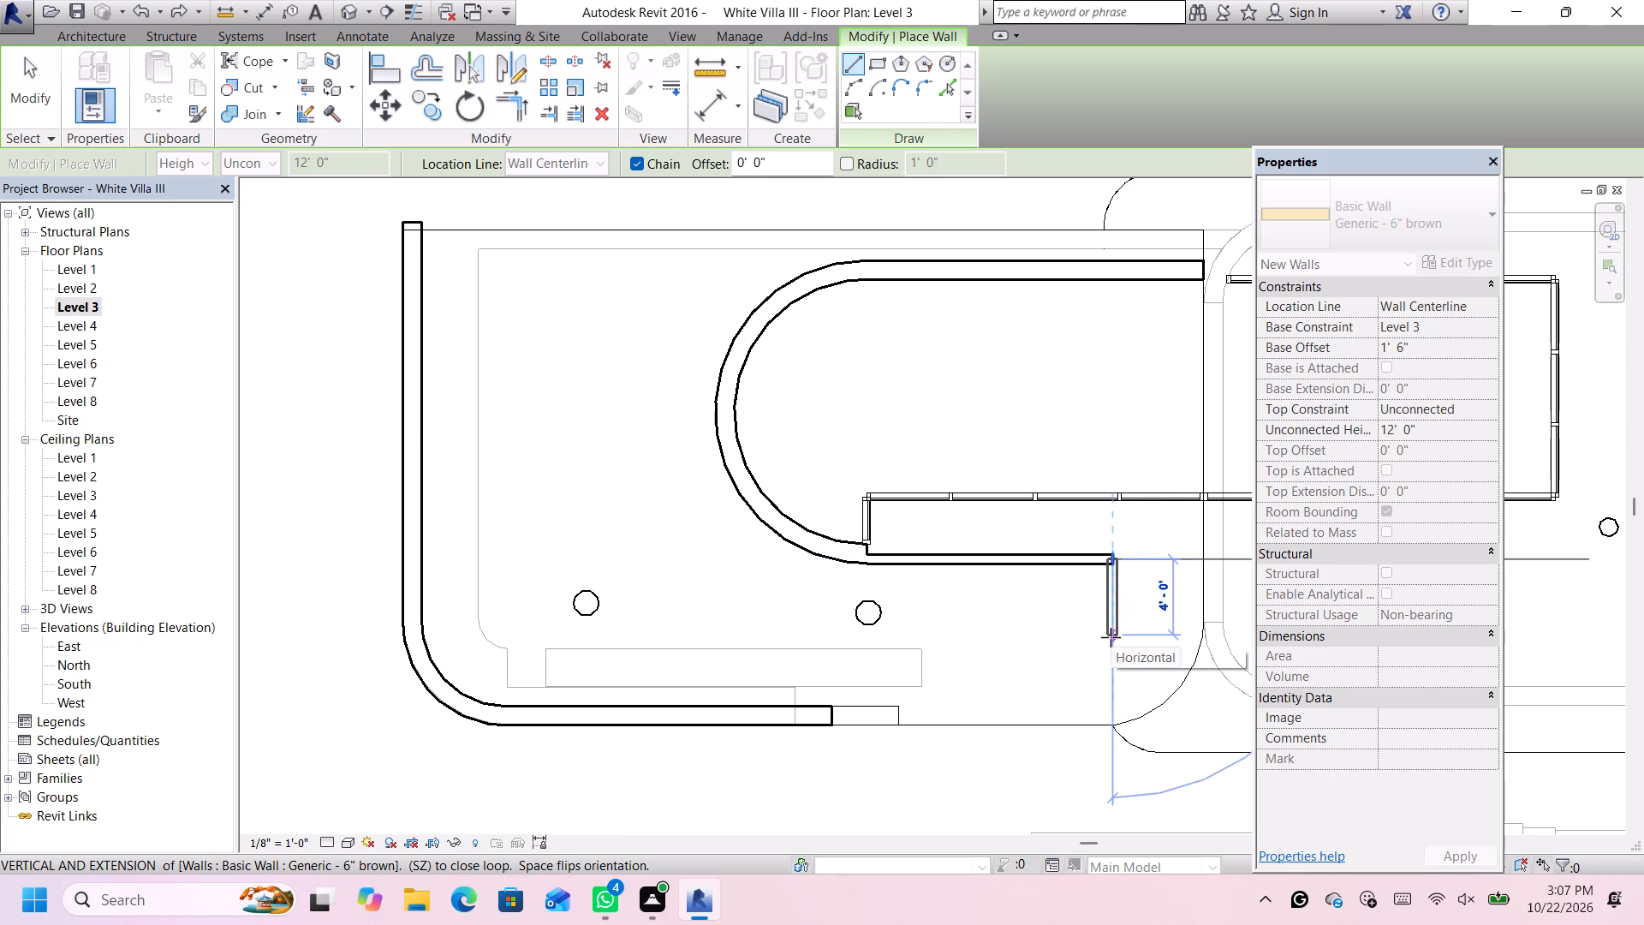
key("Escape")
key("Escape")
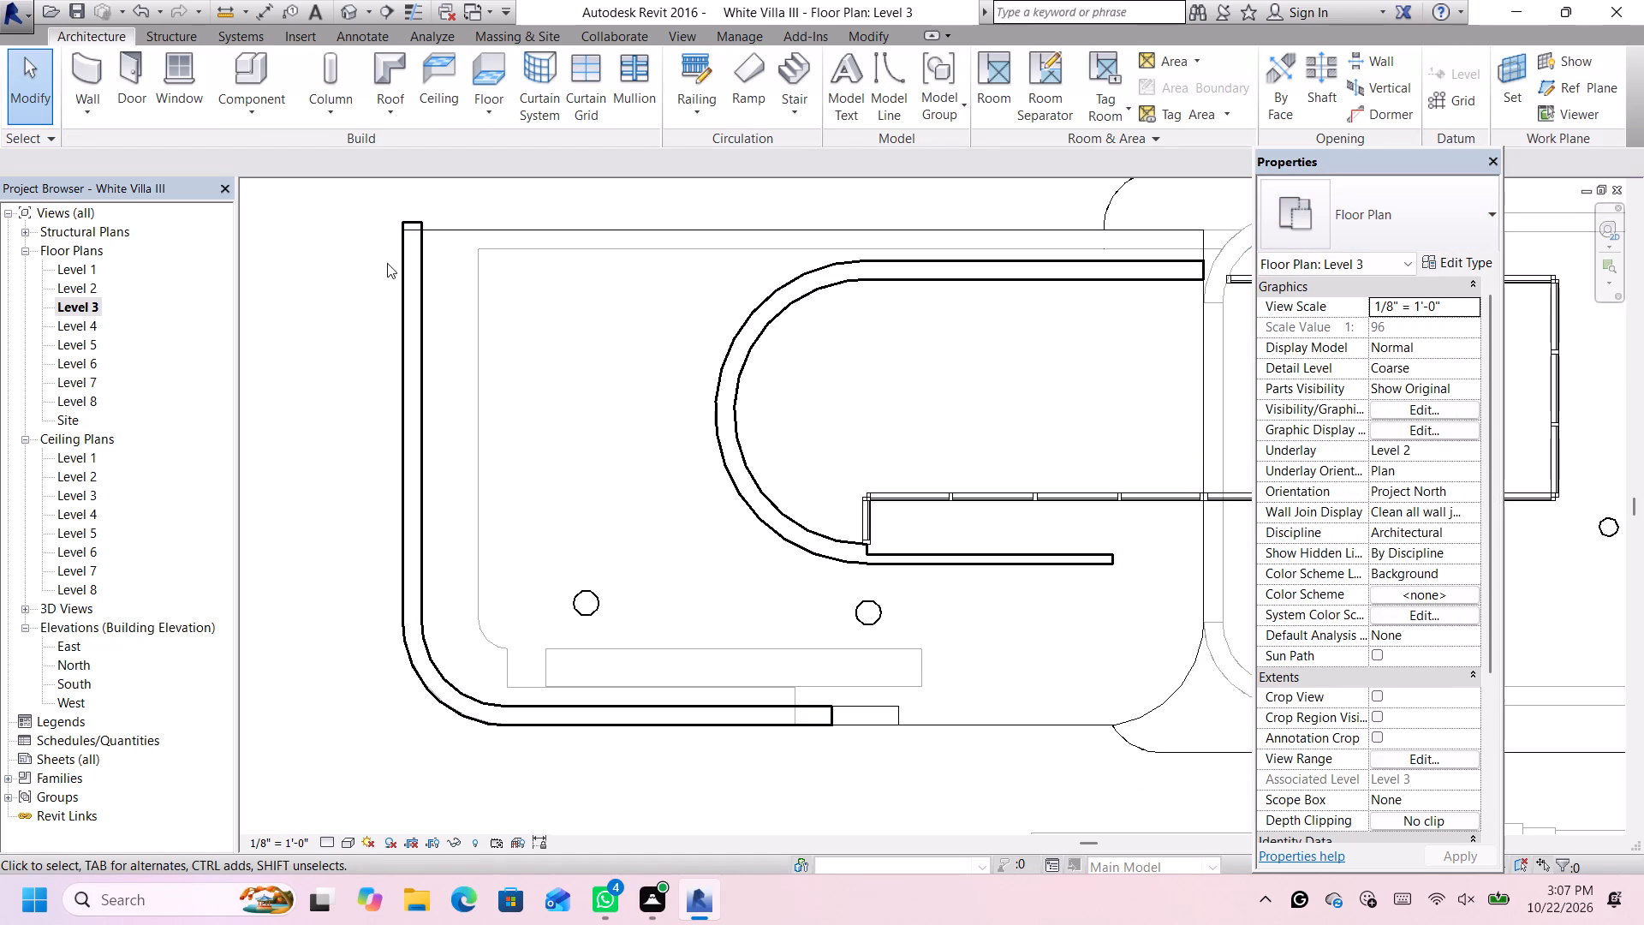
Examine the new brown wall and its junction with the curved white wall in the isometric 3D view.
left_click(348, 14)
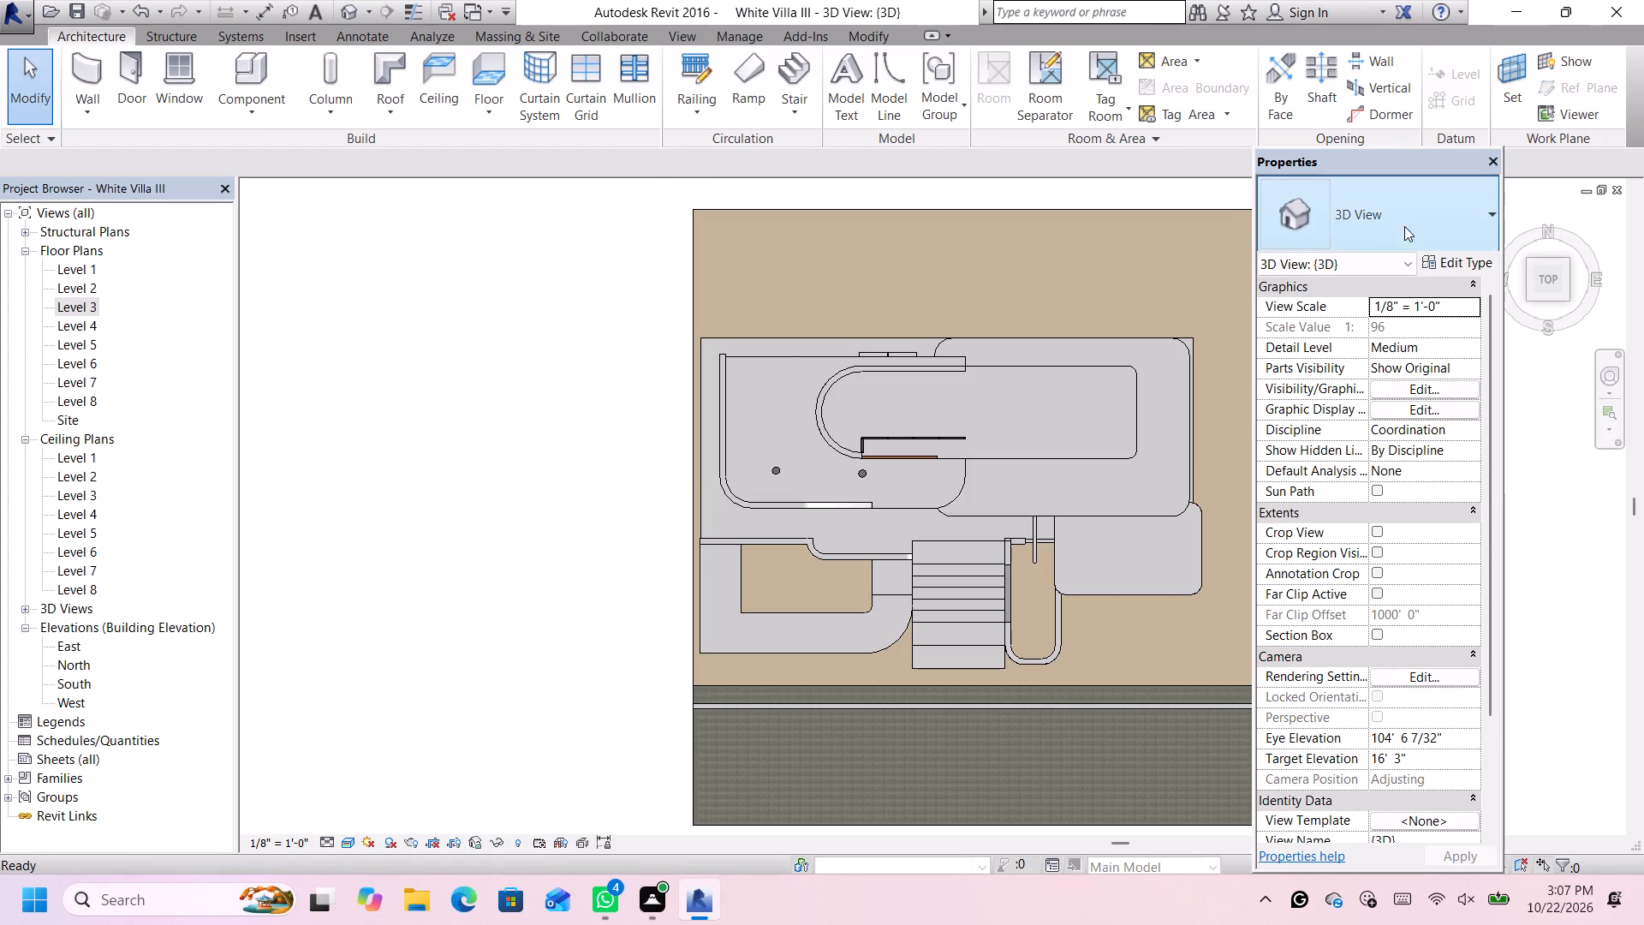
left_click(1528, 295)
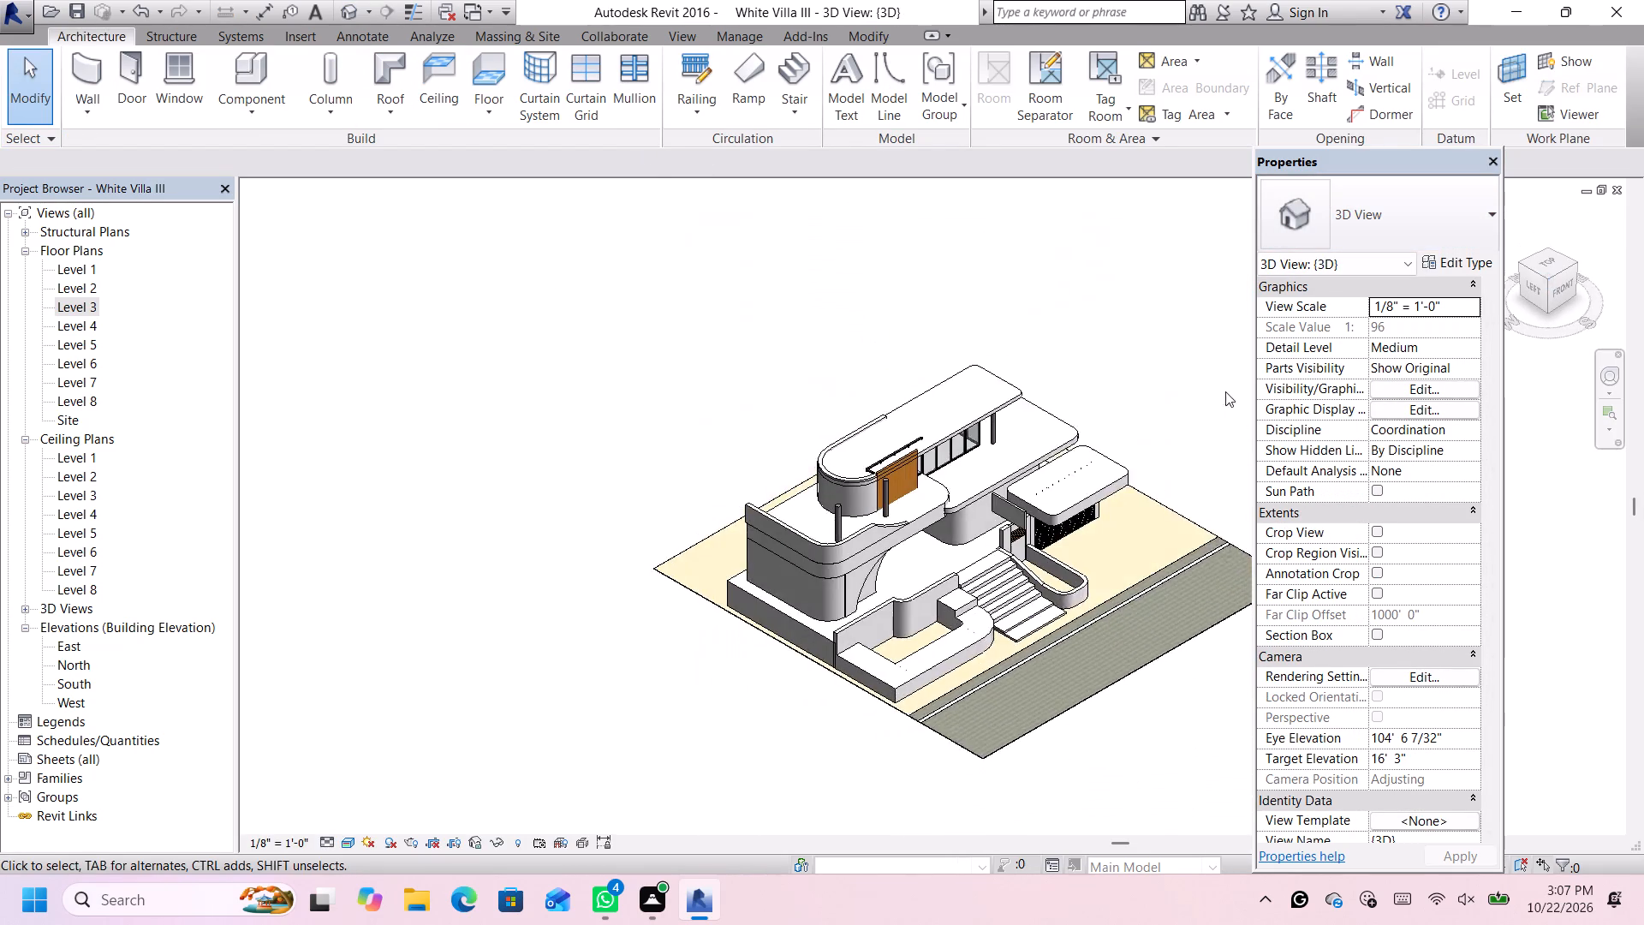
scroll(876, 485, "up", 4)
scroll(943, 400, "up", 3)
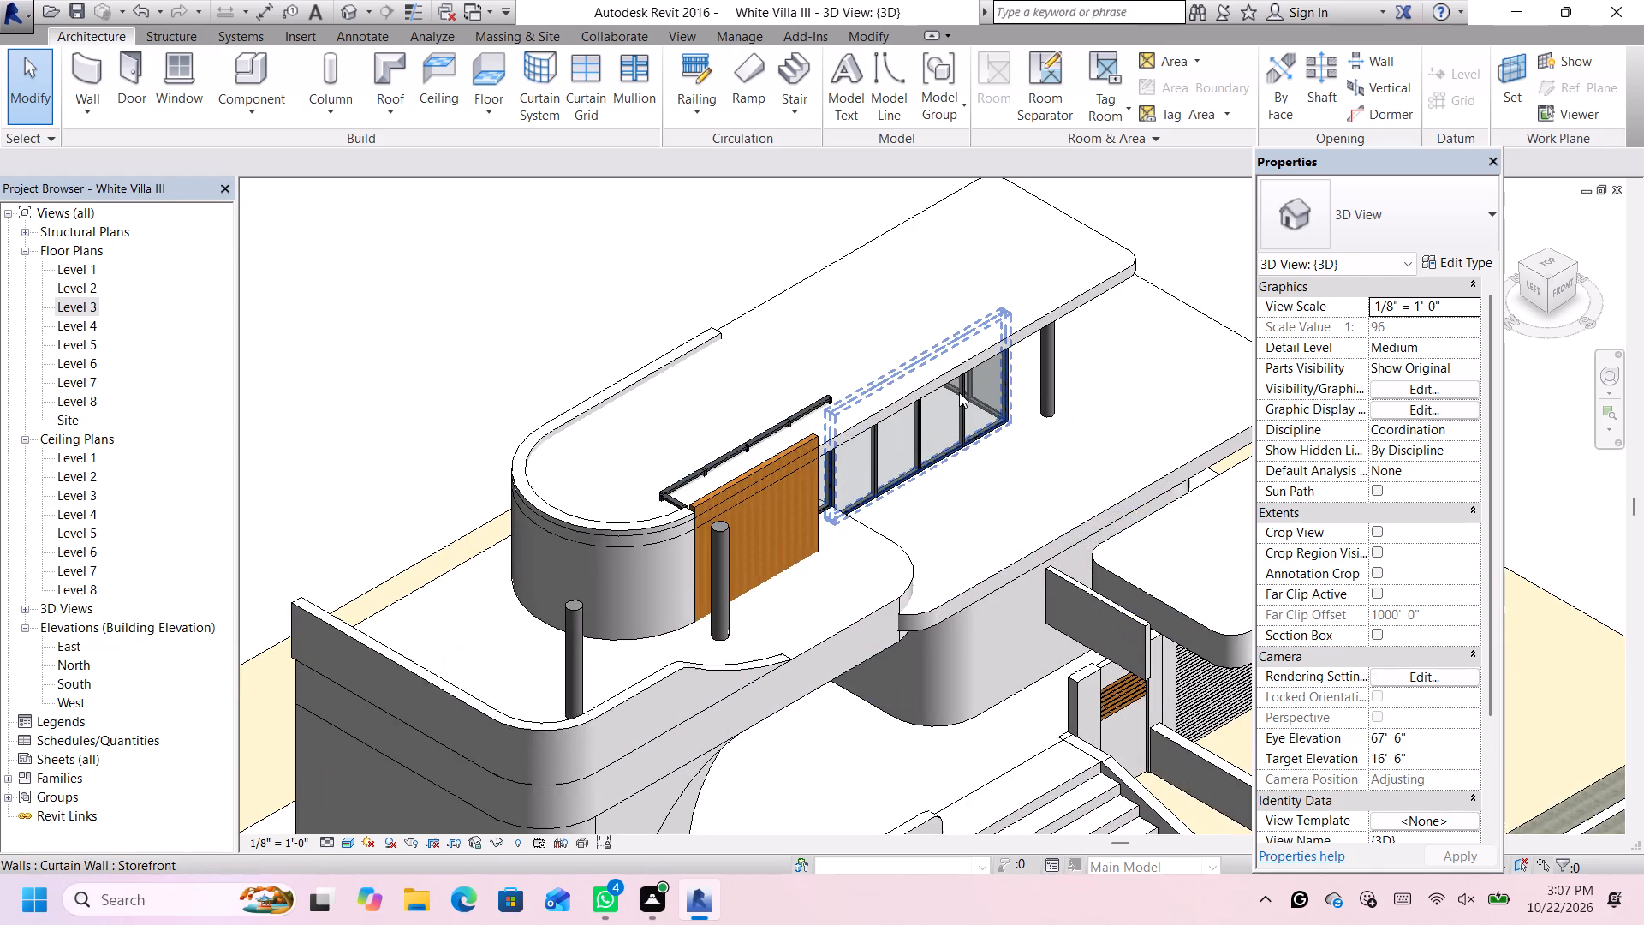
scroll(959, 392, "up", 2)
scroll(781, 433, "up", 4)
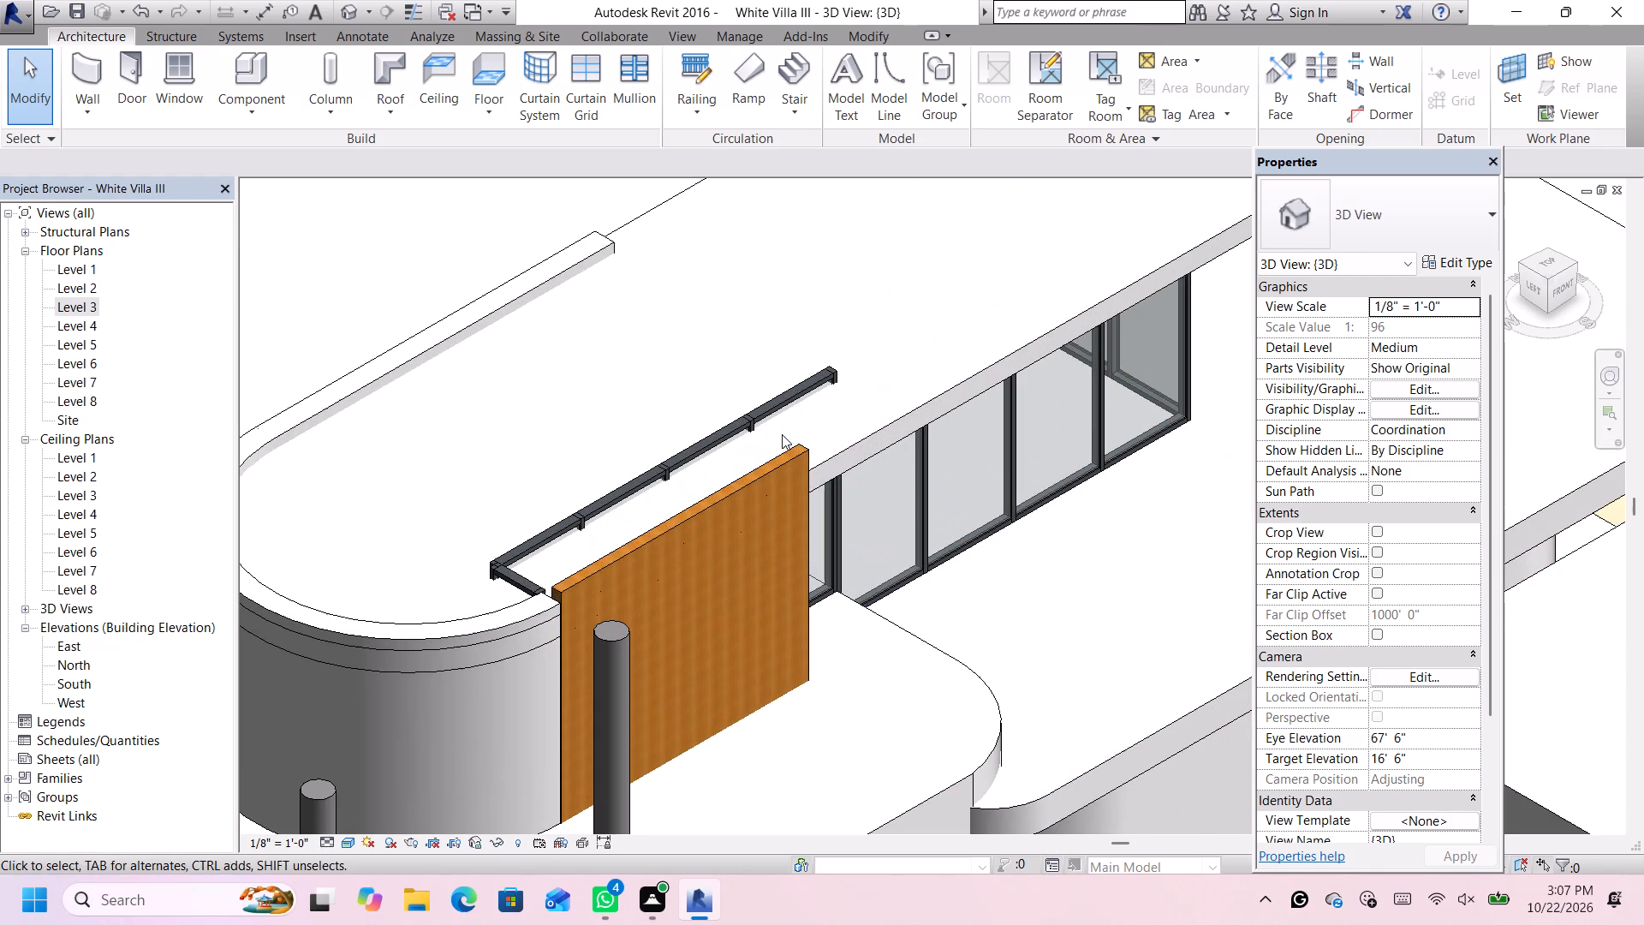
scroll(582, 574, "up", 1)
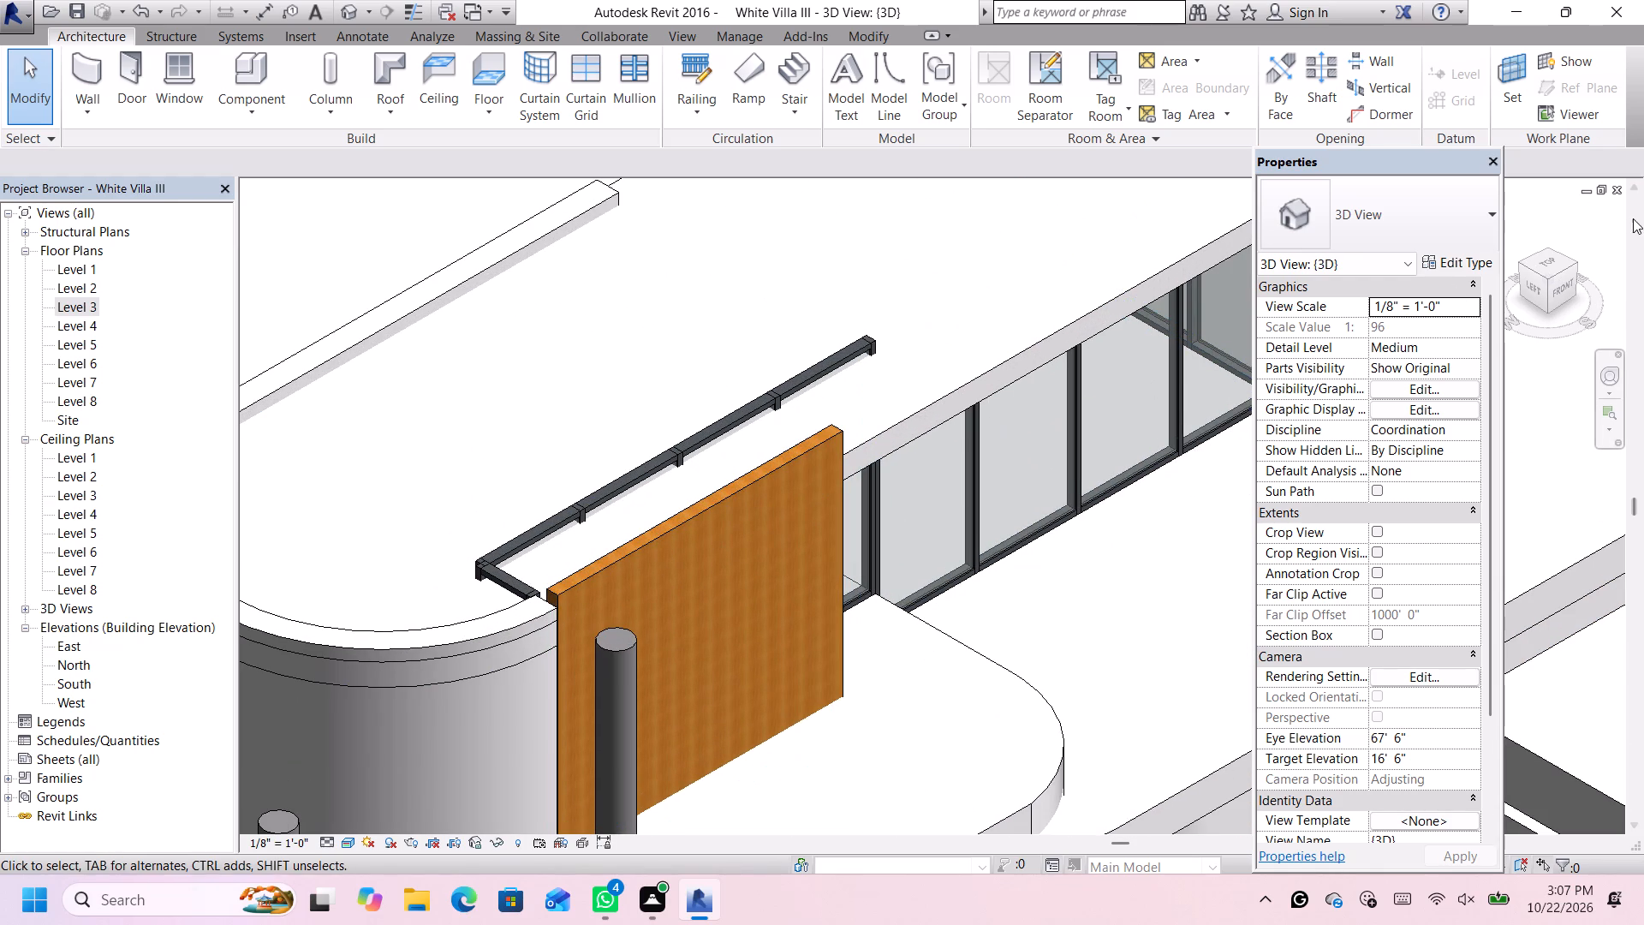
From the front of the 3D model, set the upper-level 6" brown wall's unconnected height to 11'.
left_click(1559, 292)
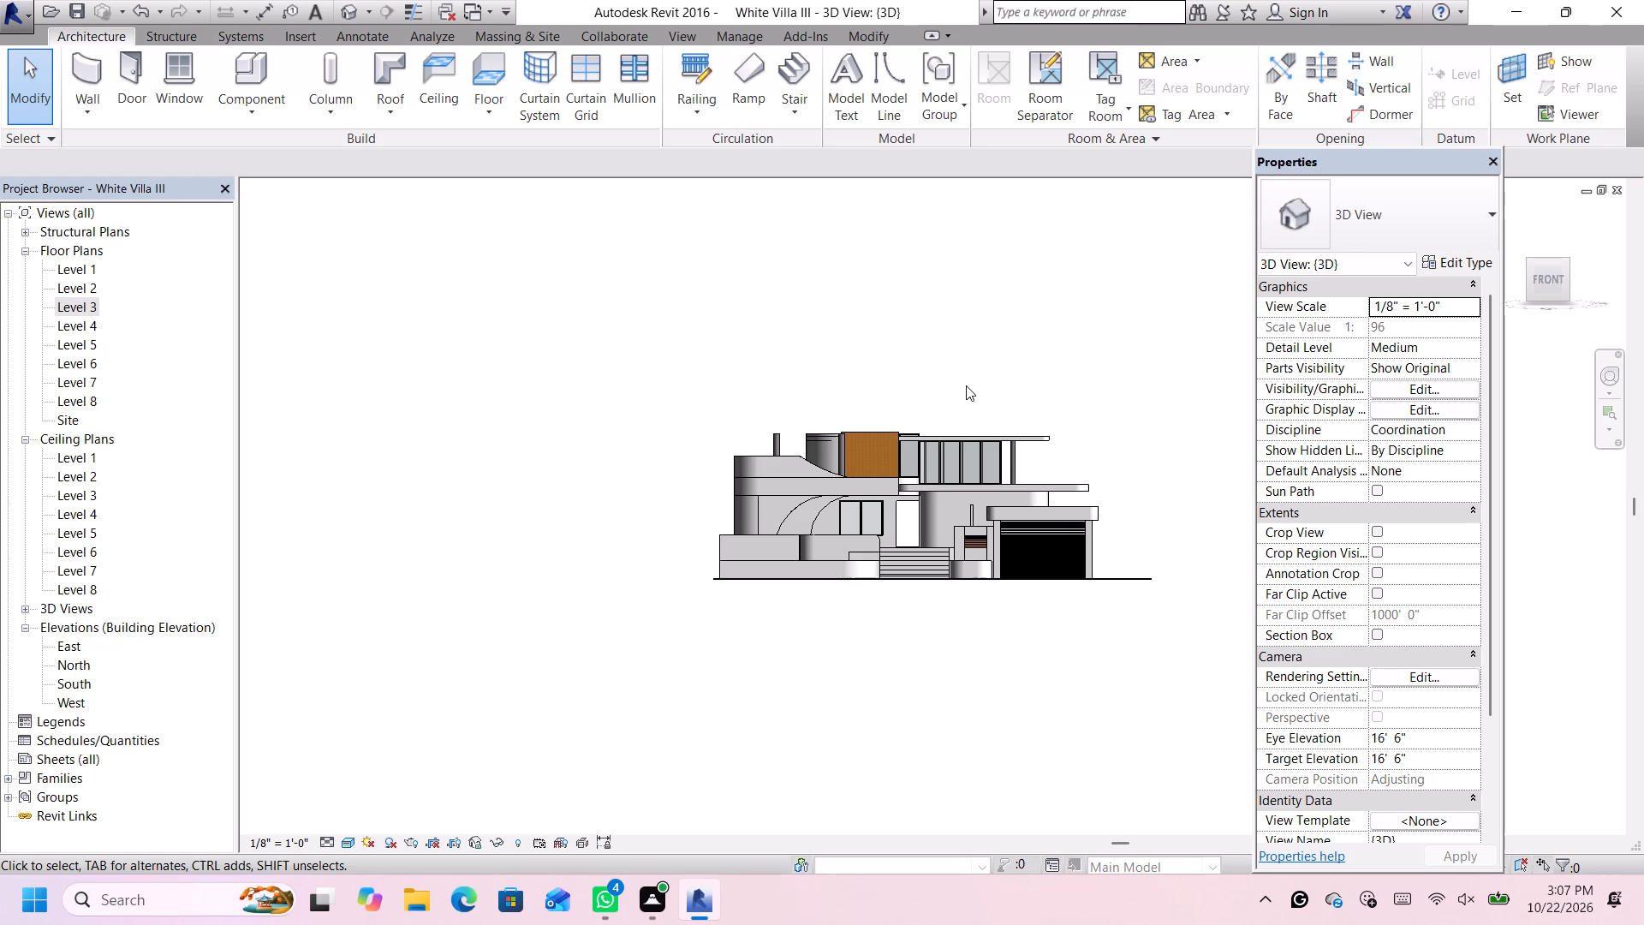
scroll(957, 393, "up", 2)
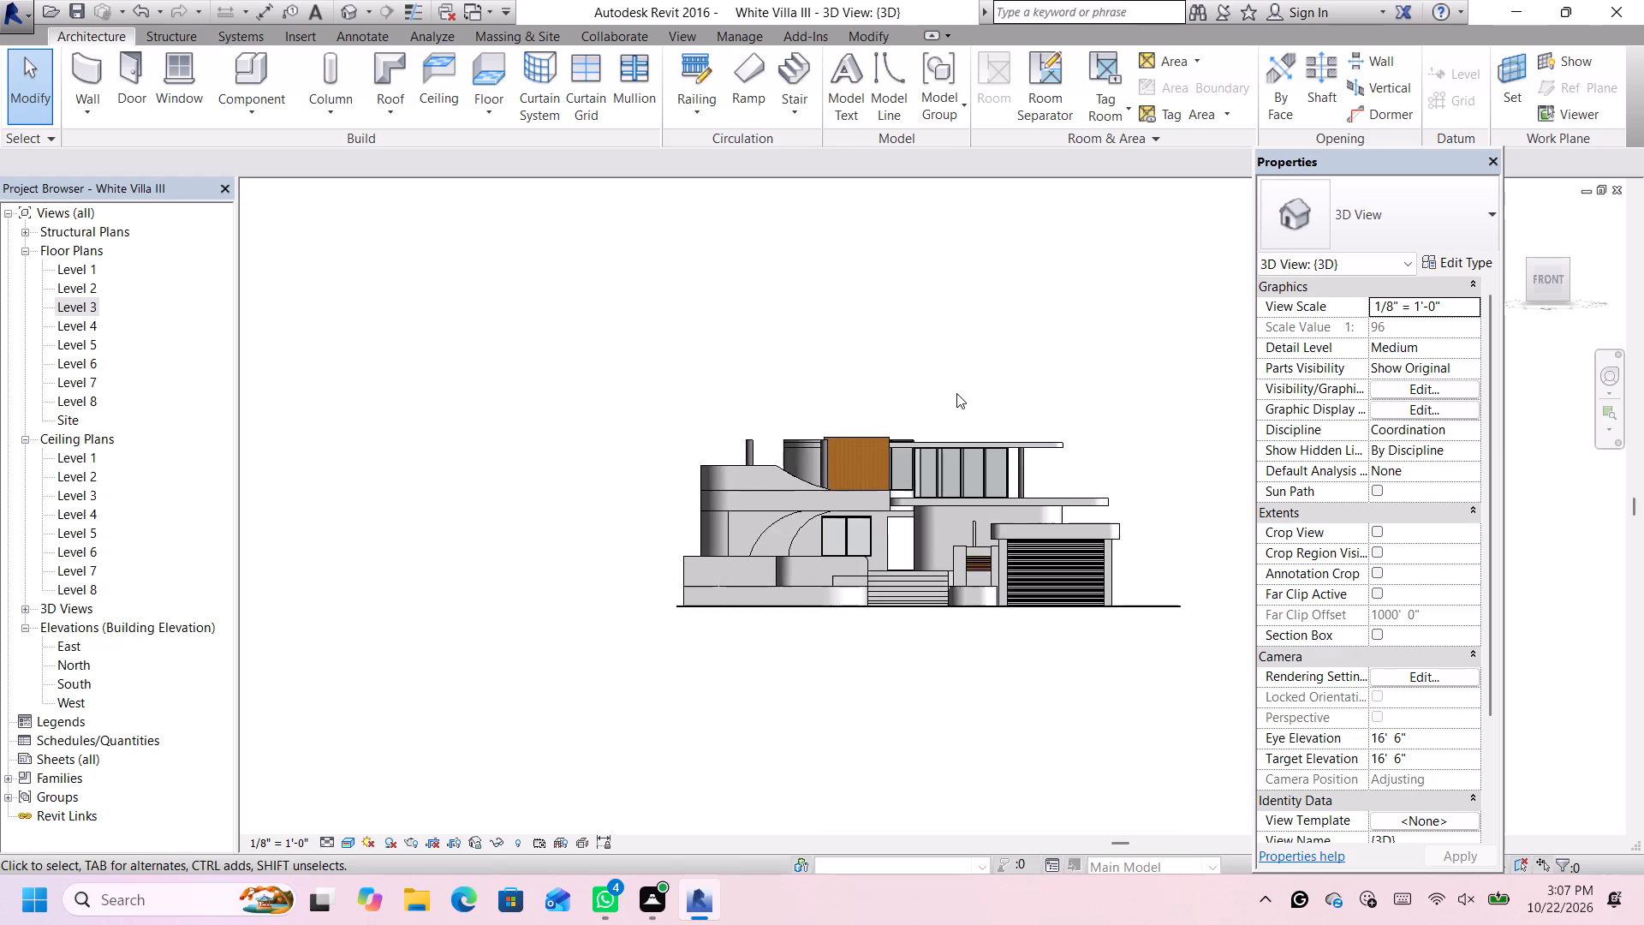
scroll(956, 393, "up", 2)
scroll(867, 457, "up", 3)
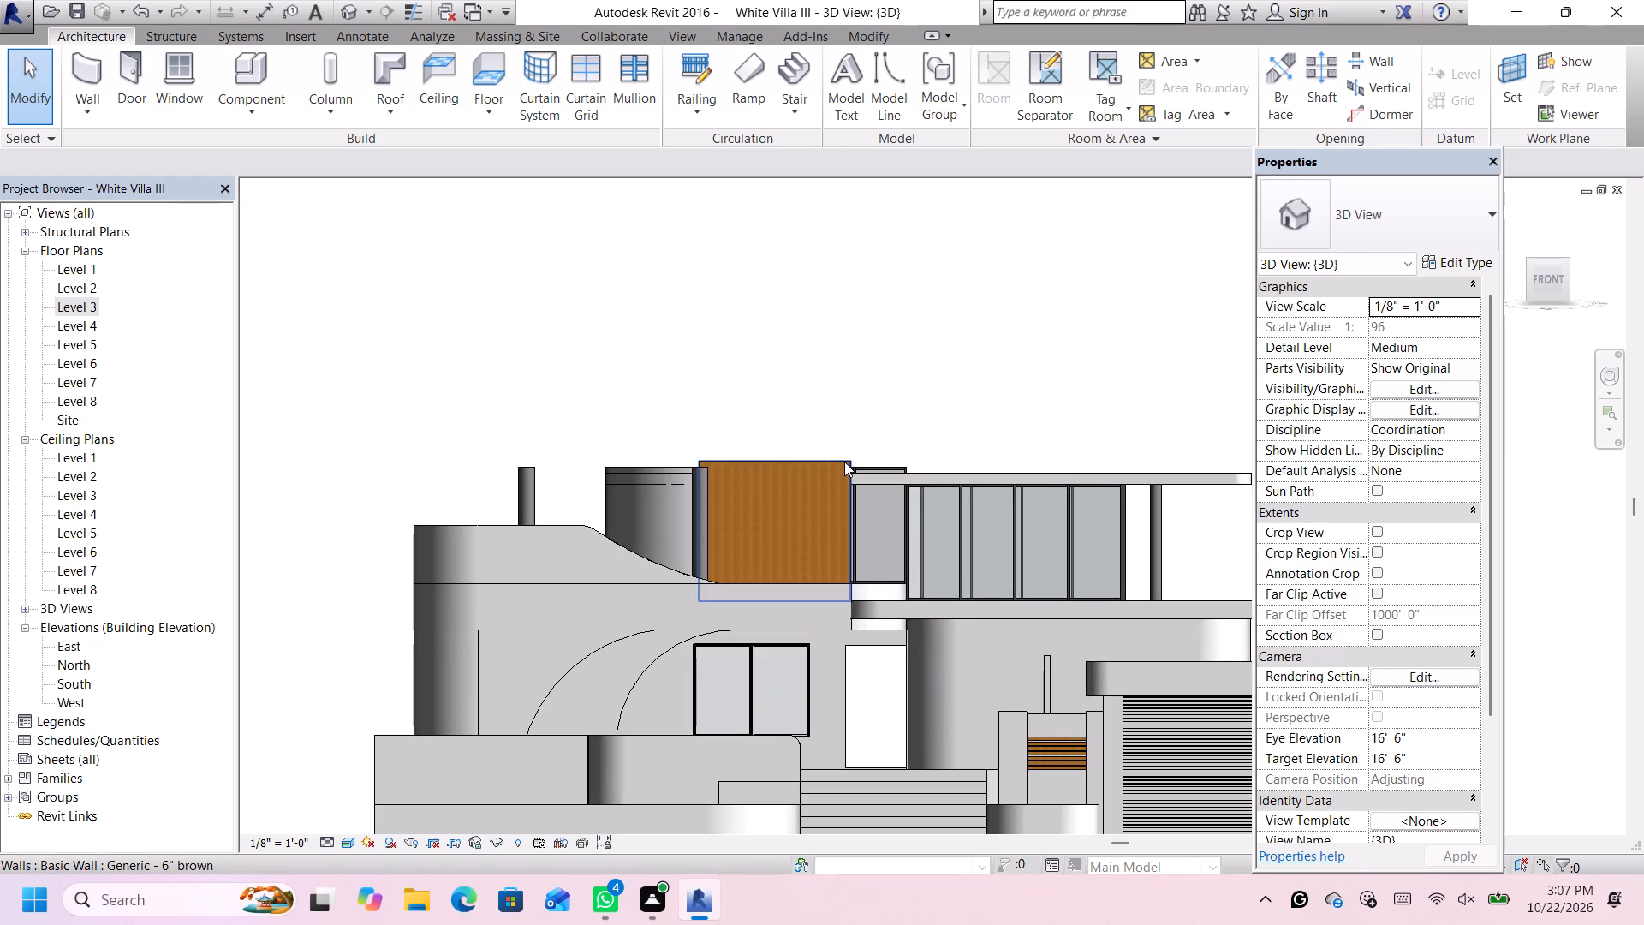
left_click(844, 462)
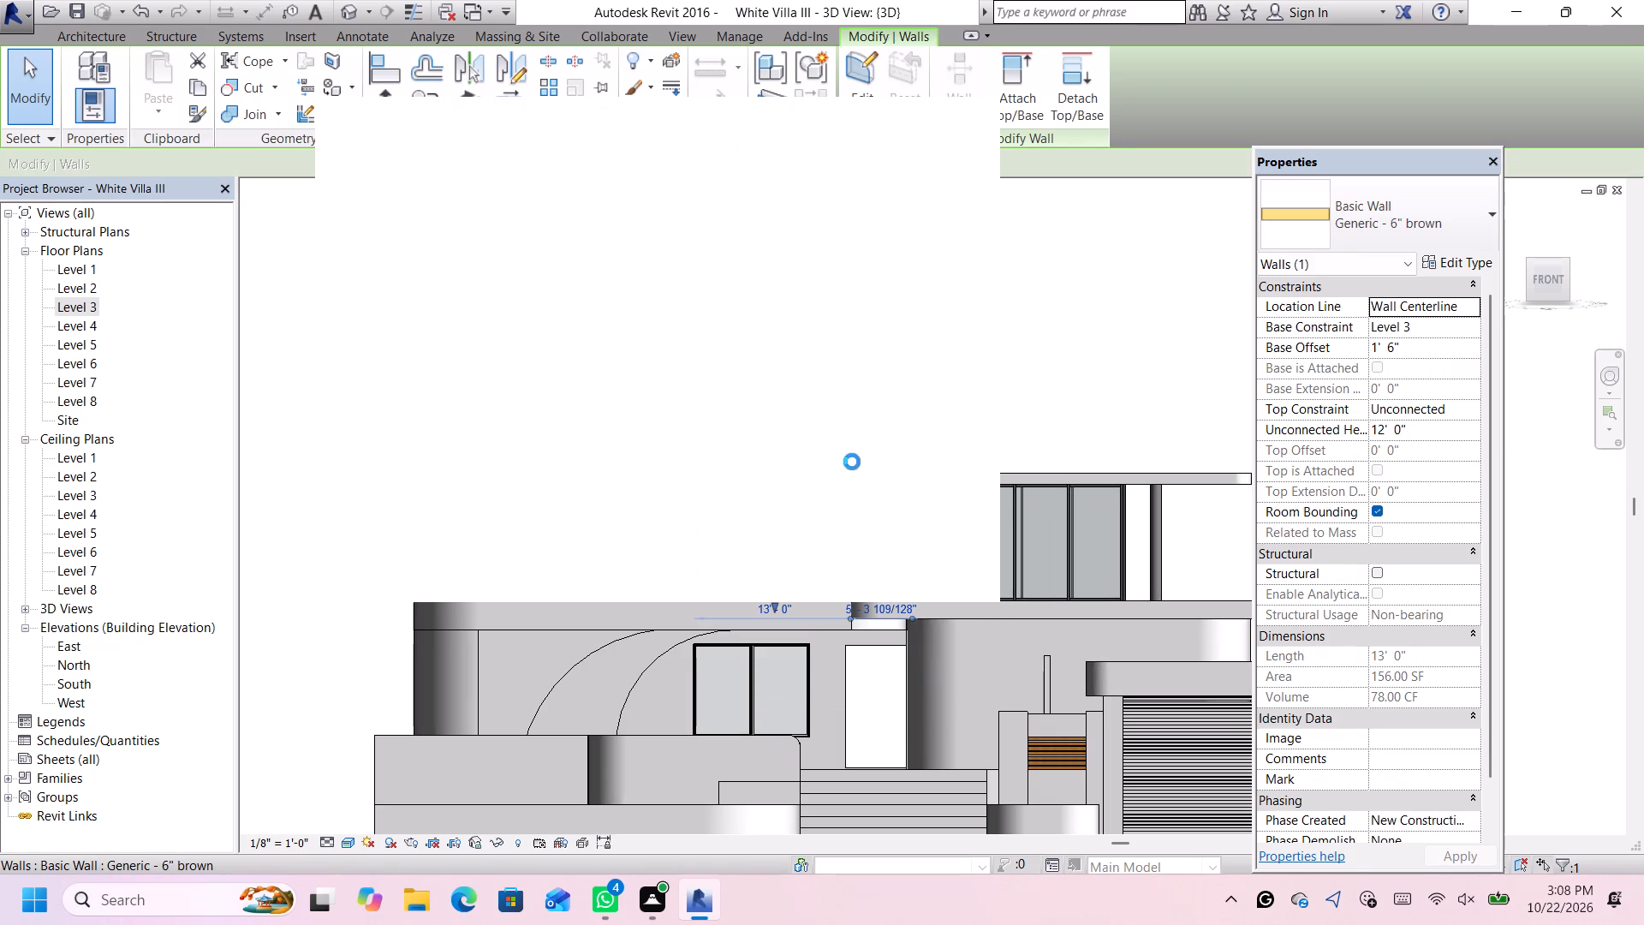
left_click(962, 128)
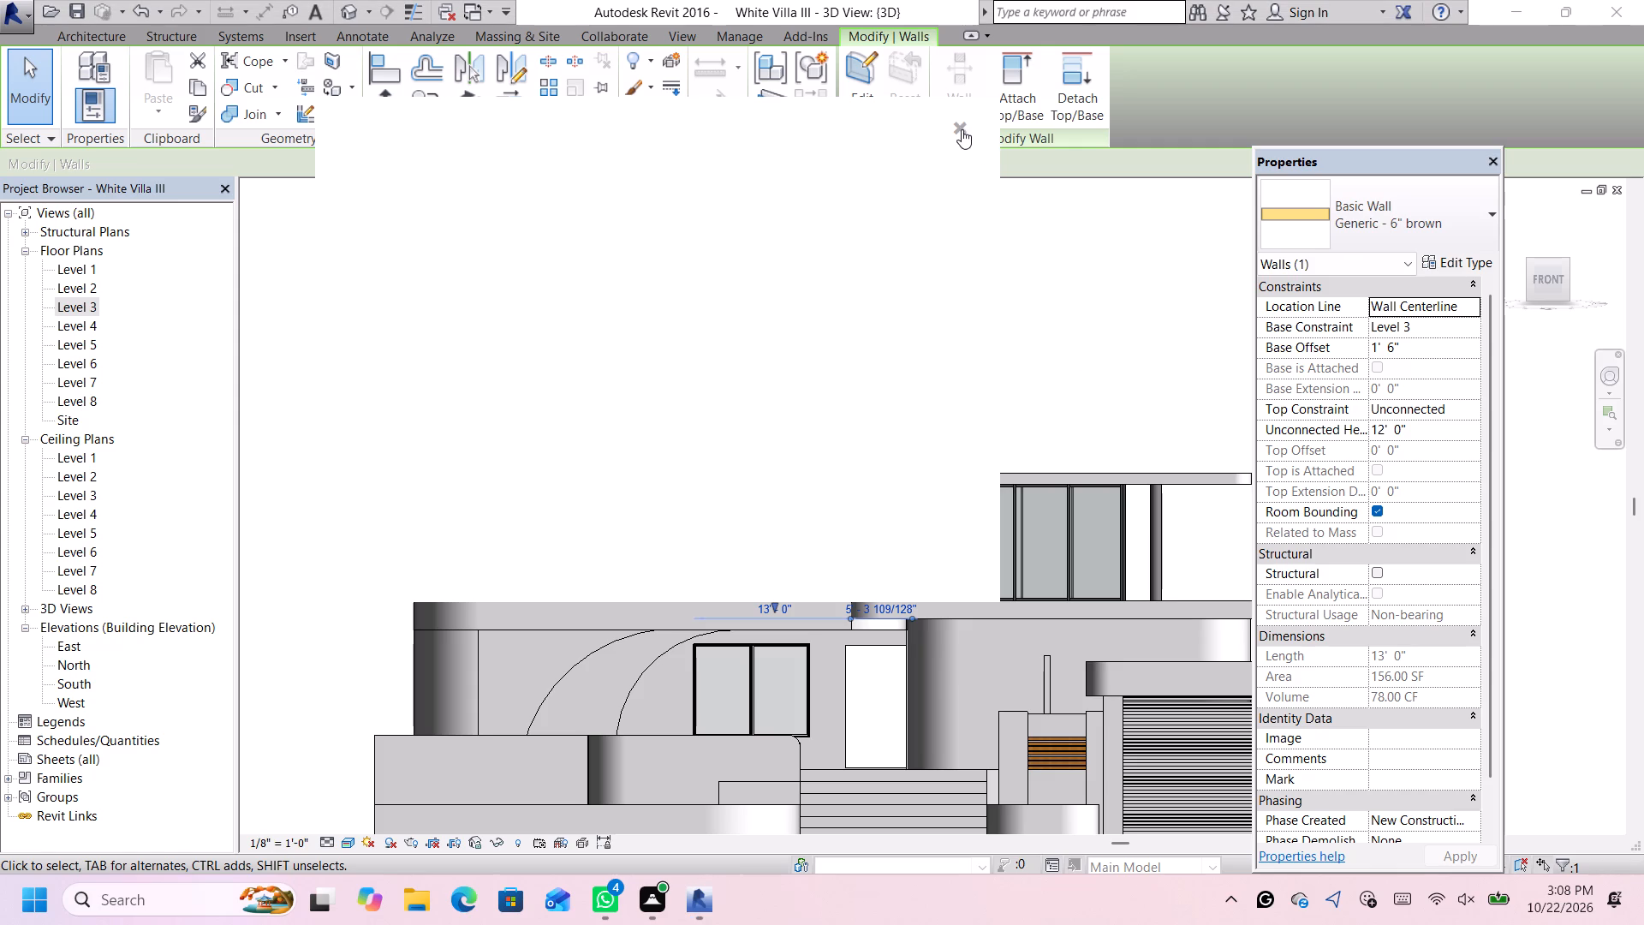
scroll(1423, 433, "up", 1)
left_click(1421, 433)
key("BackSpace")
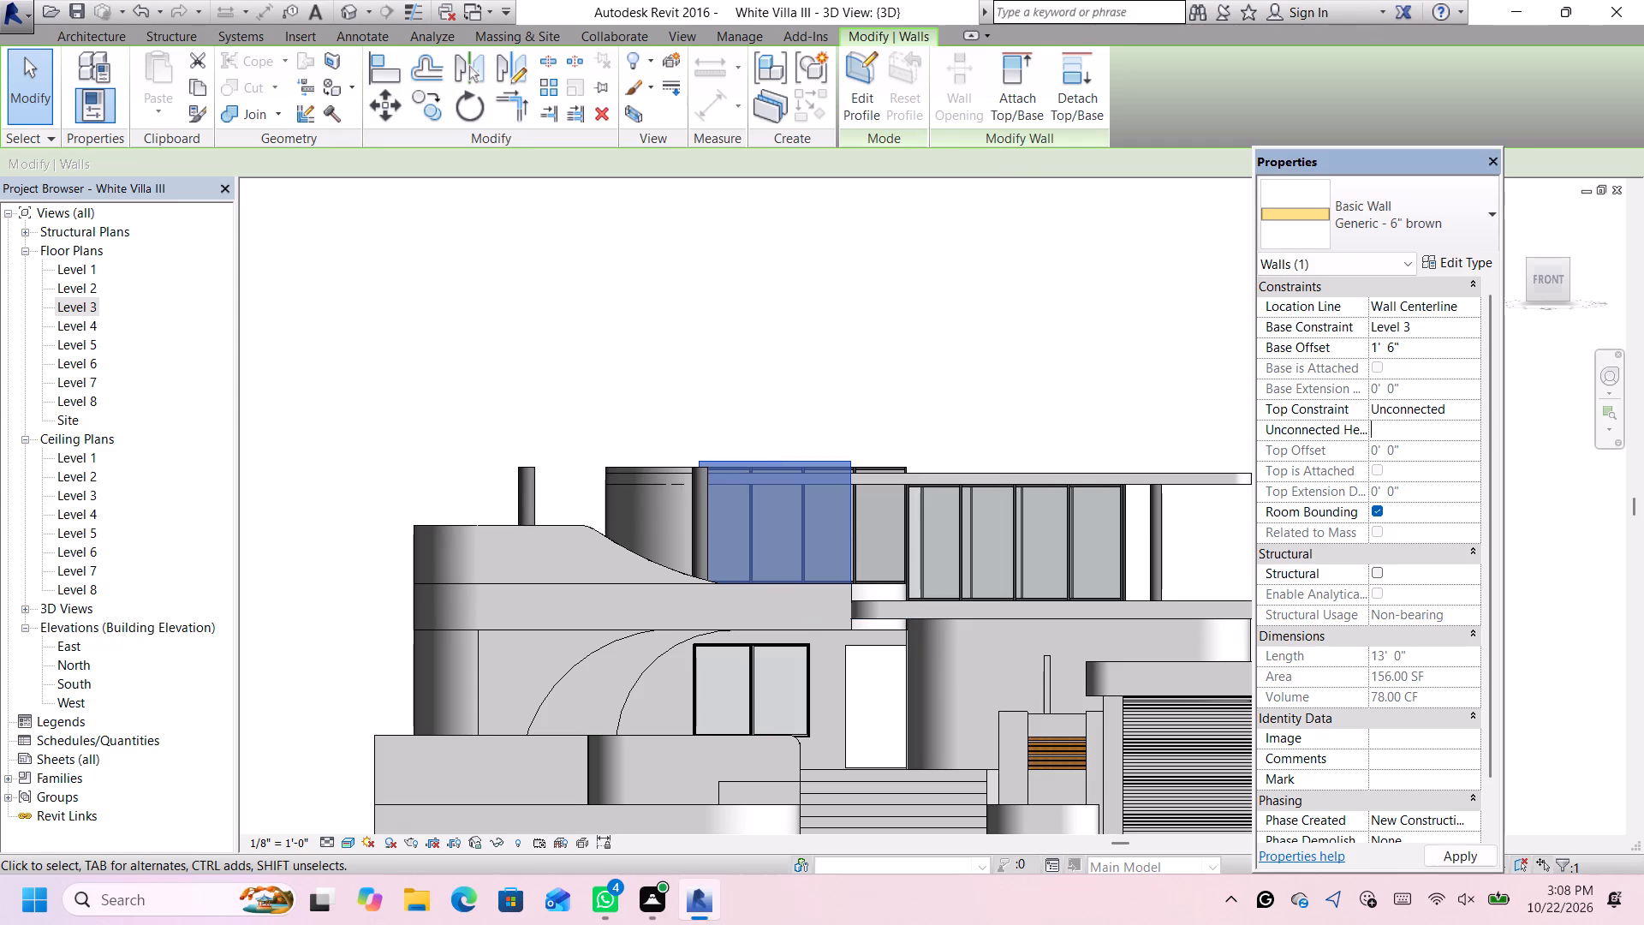
type("11'")
key("Return")
key("Return")
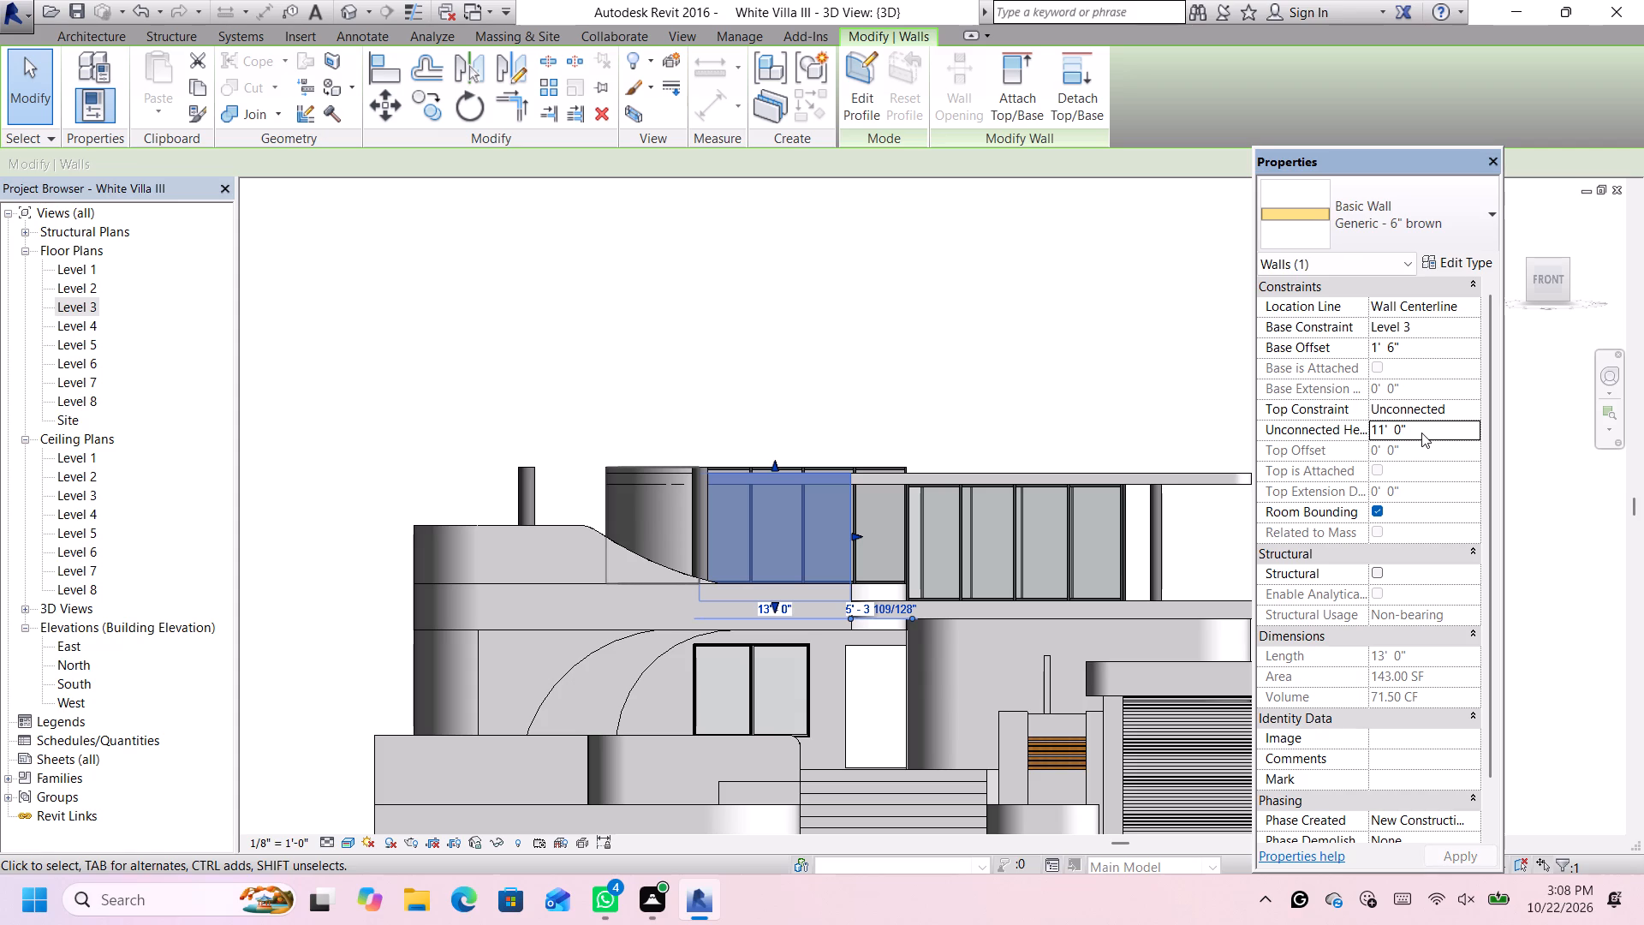
left_click(973, 408)
Inspect the brown wall's top edge against the roof slab and the curved wall in the front 3D view.
scroll(919, 478, "up", 1)
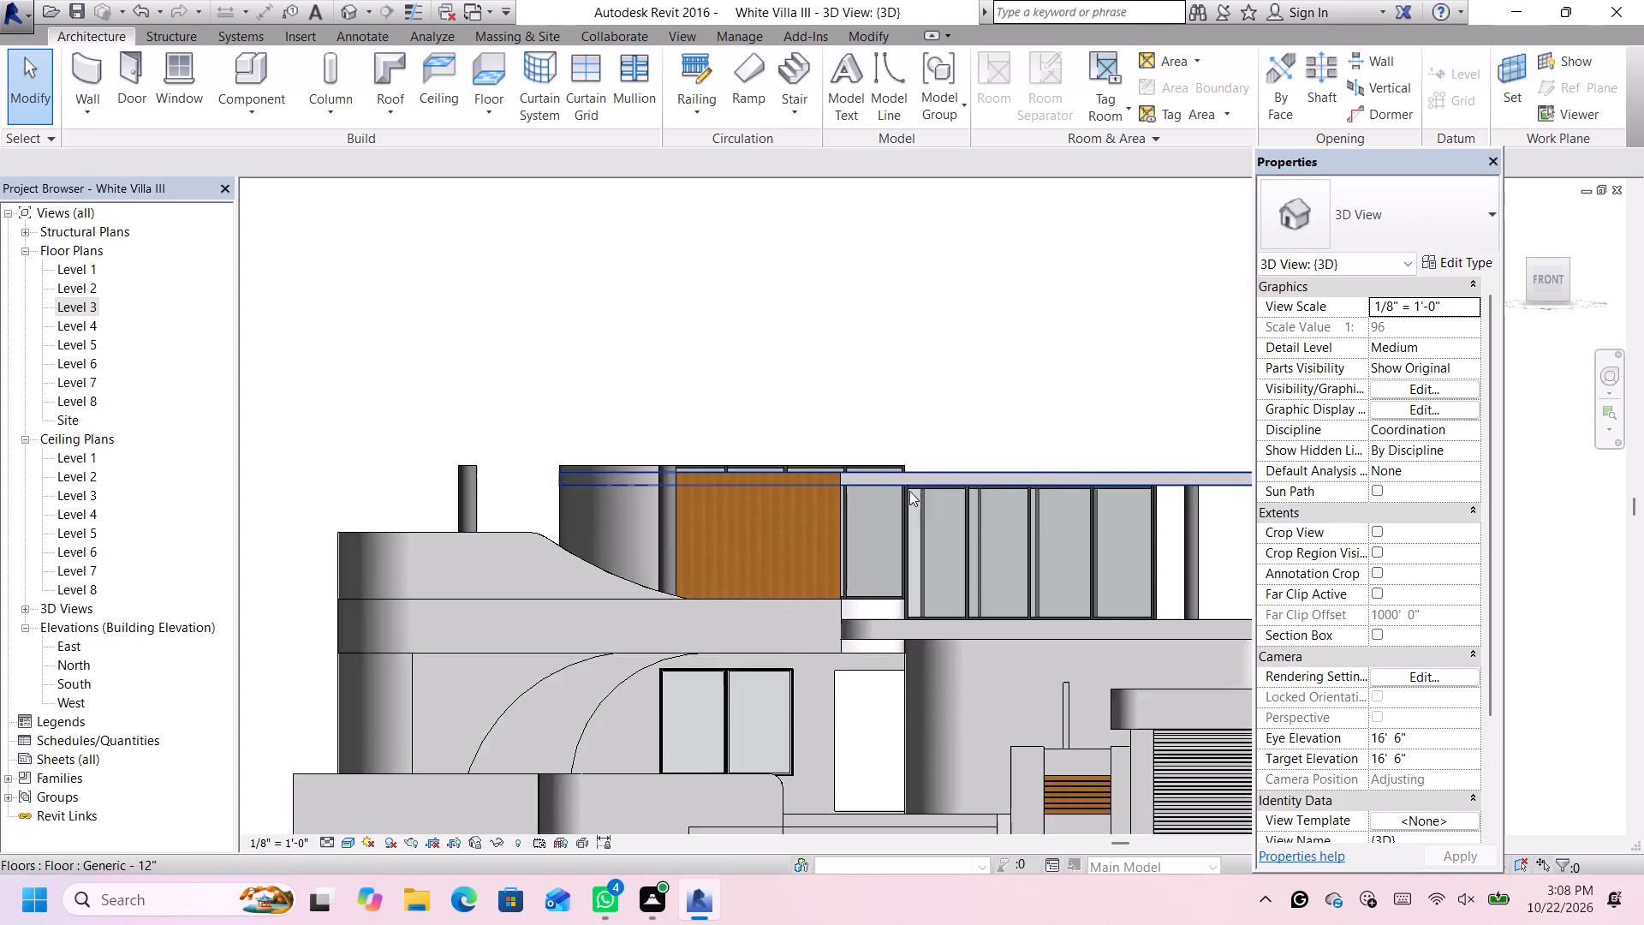
scroll(826, 530, "up", 3)
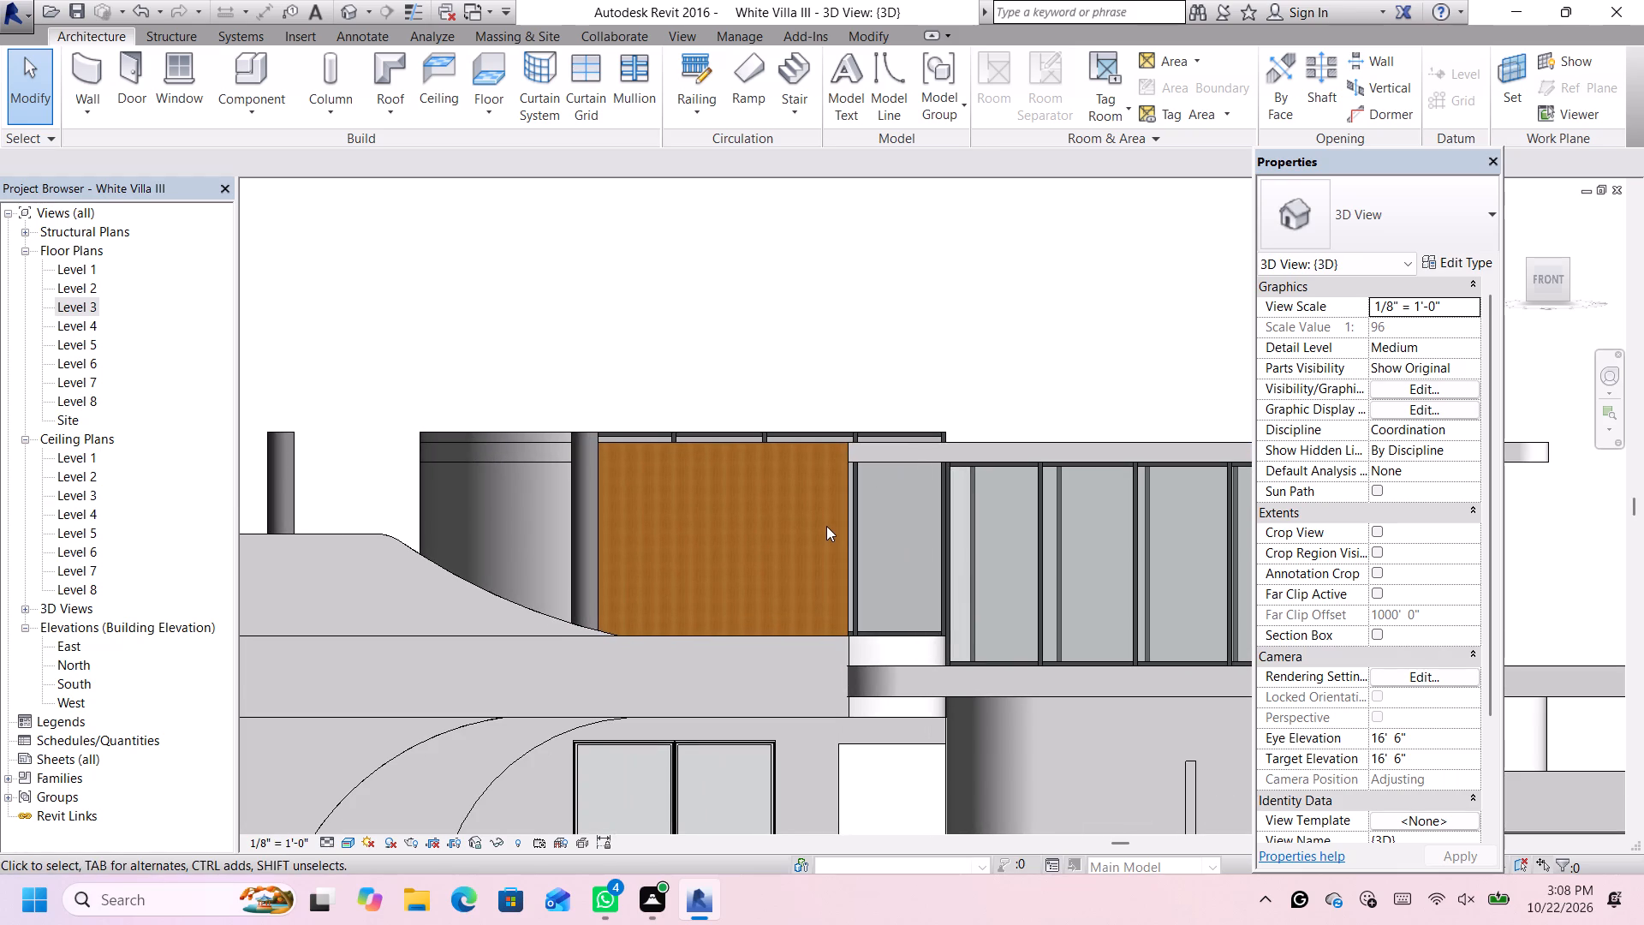
scroll(826, 526, "down", 8)
scroll(836, 527, "up", 11)
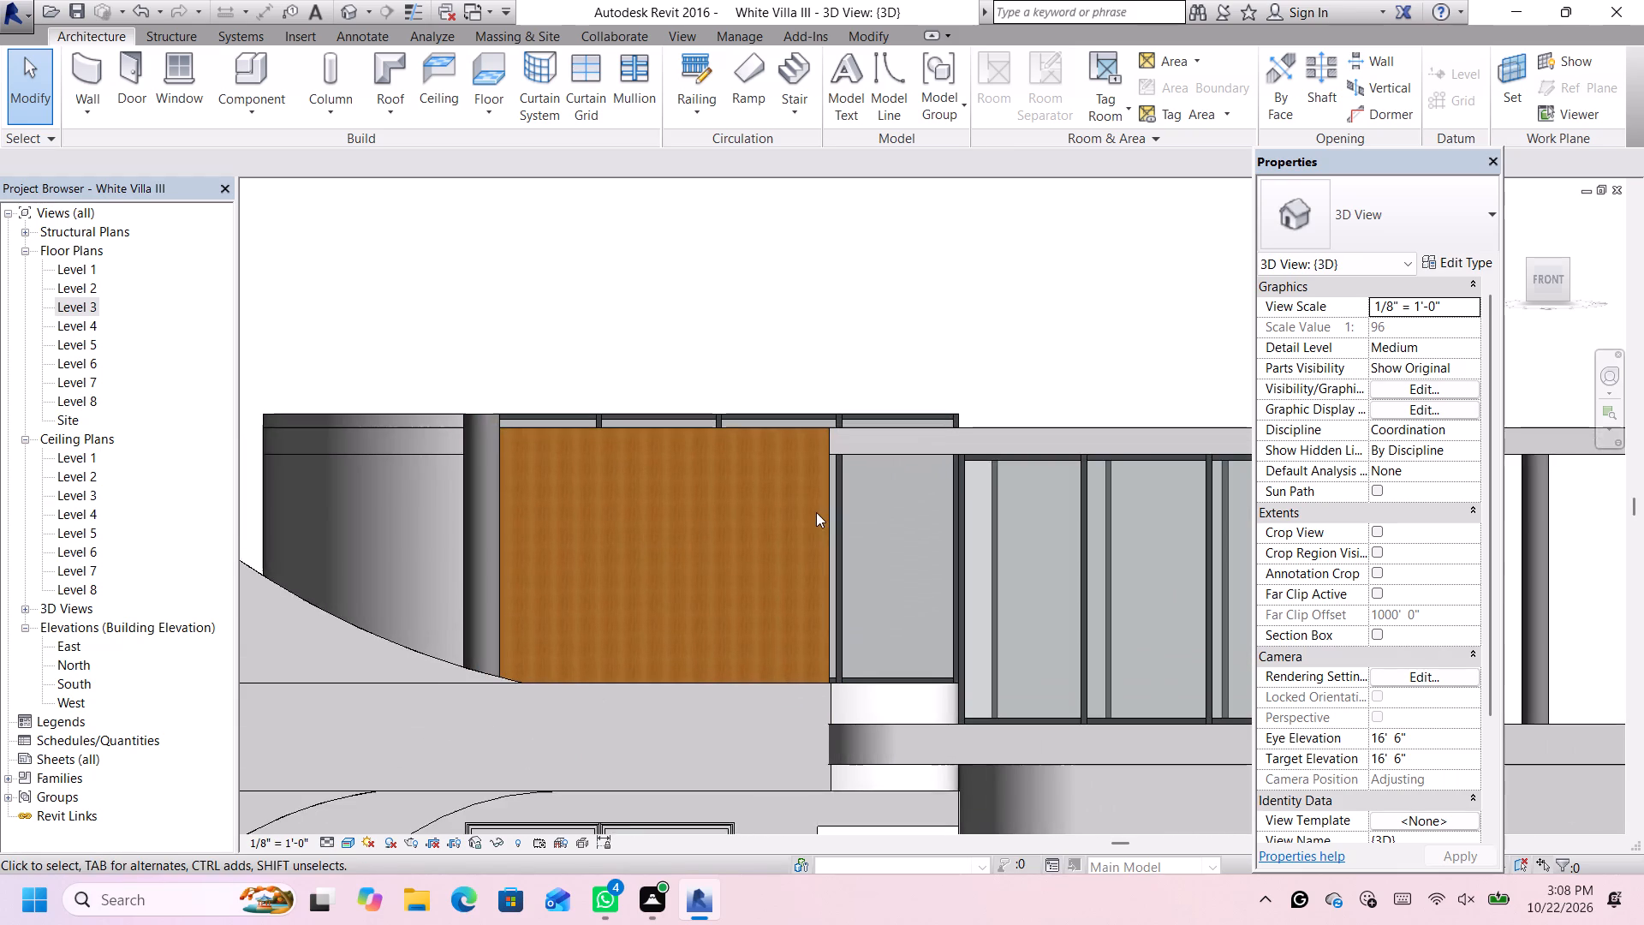
scroll(816, 510, "down", 2)
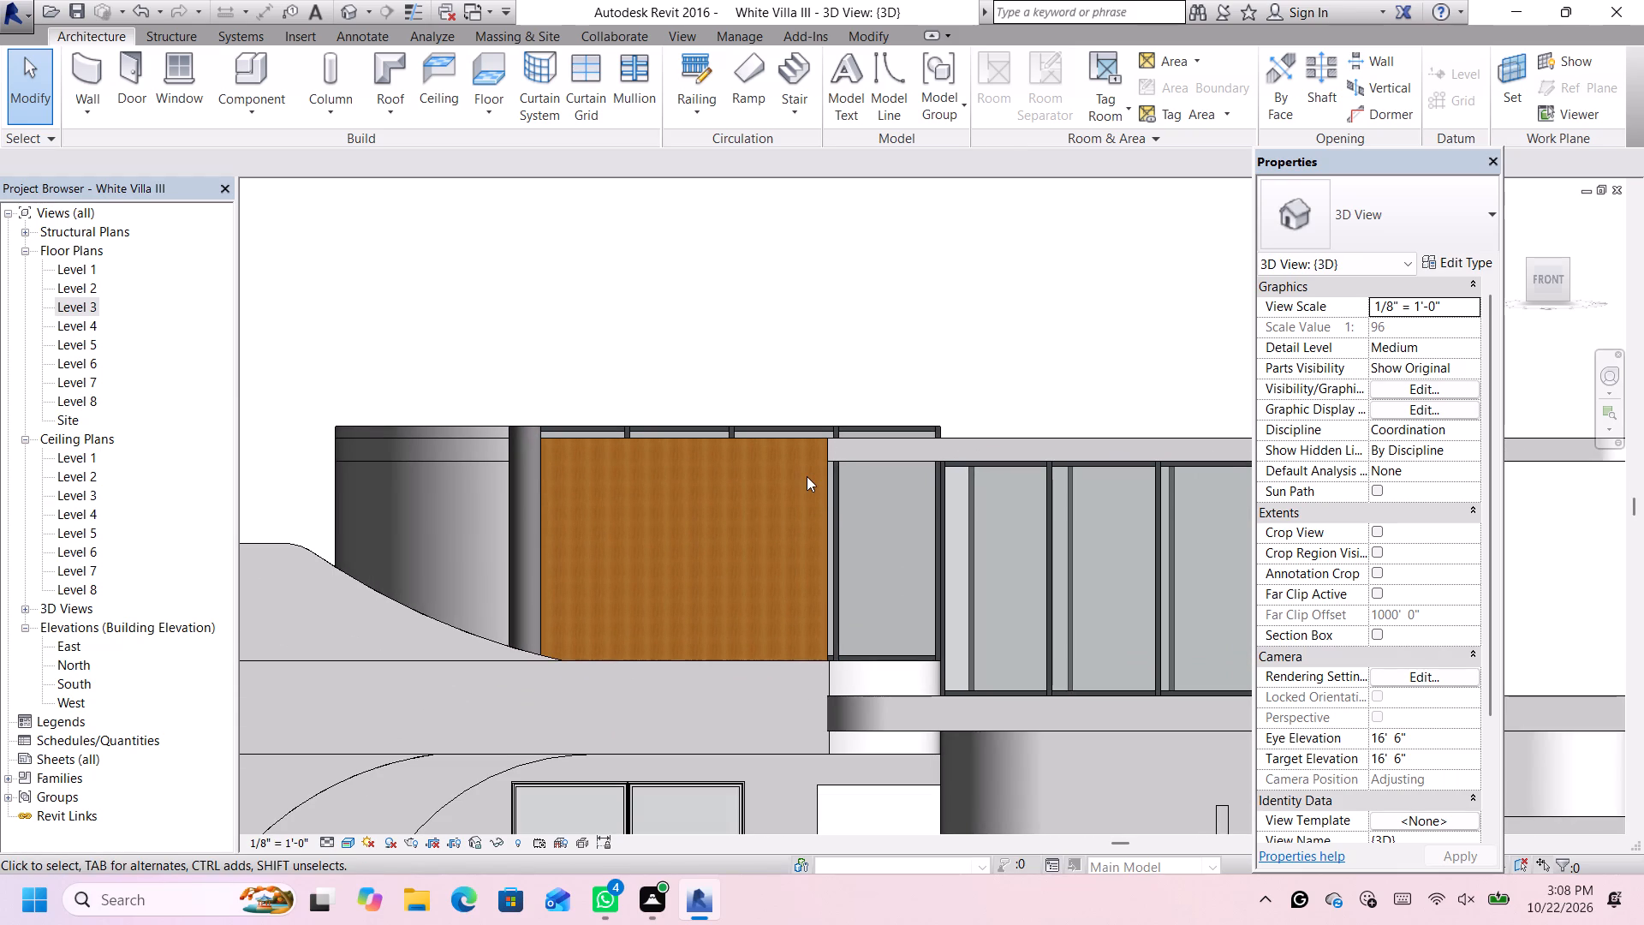
scroll(806, 477, "down", 4)
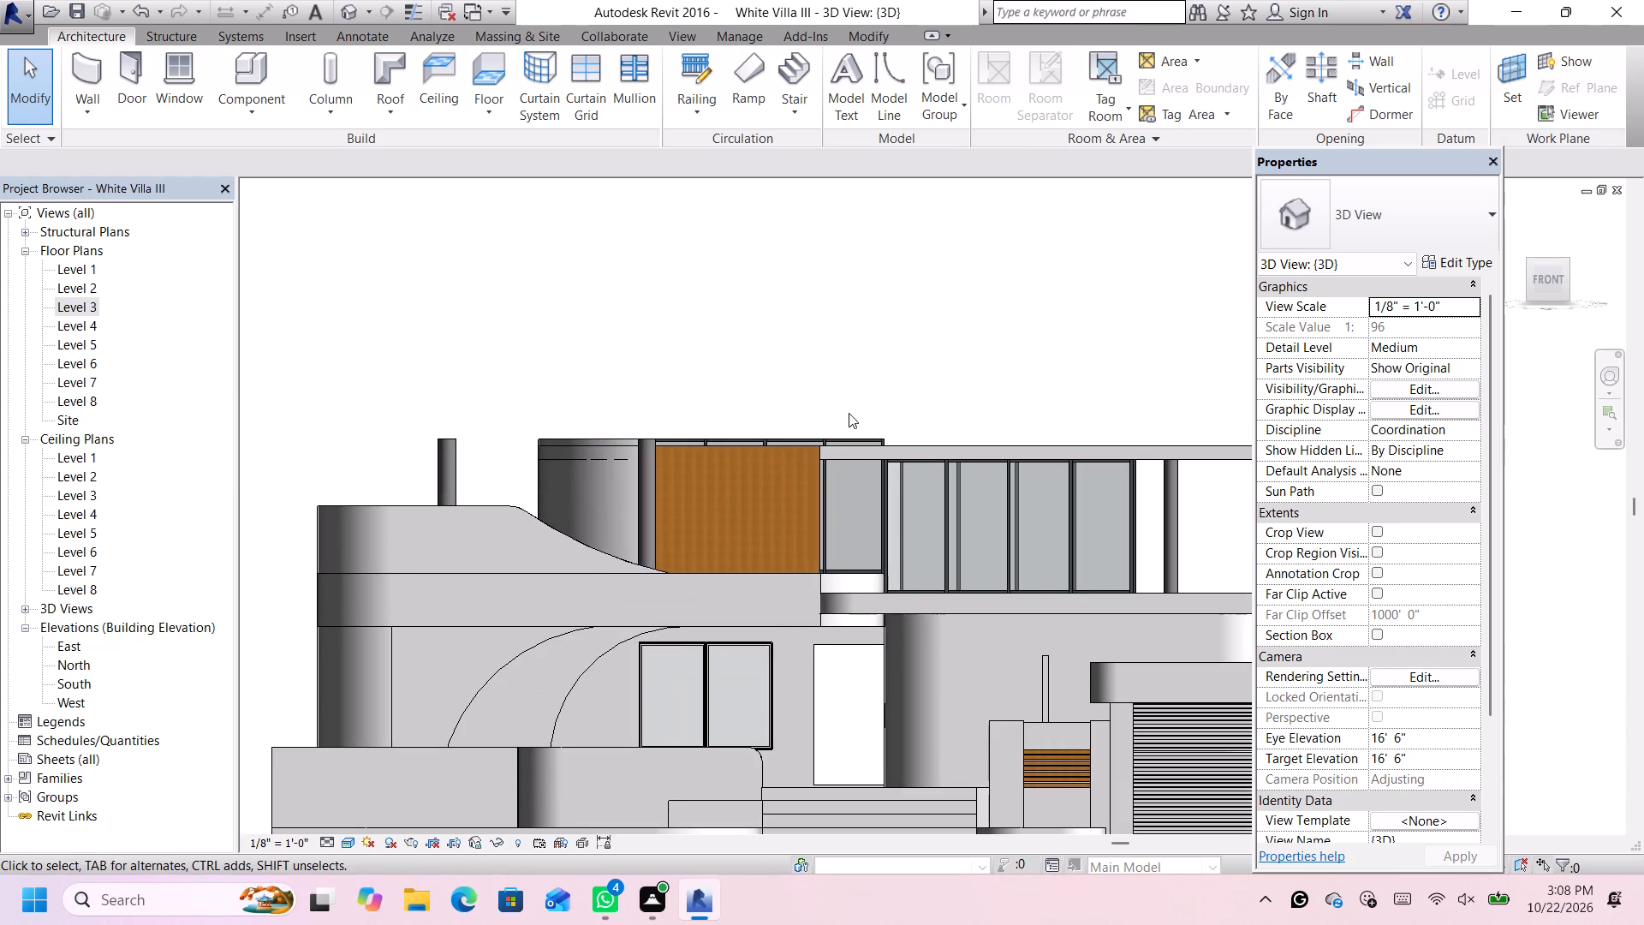
scroll(866, 403, "up", 1)
scroll(867, 402, "down", 2)
scroll(1027, 361, "down", 1)
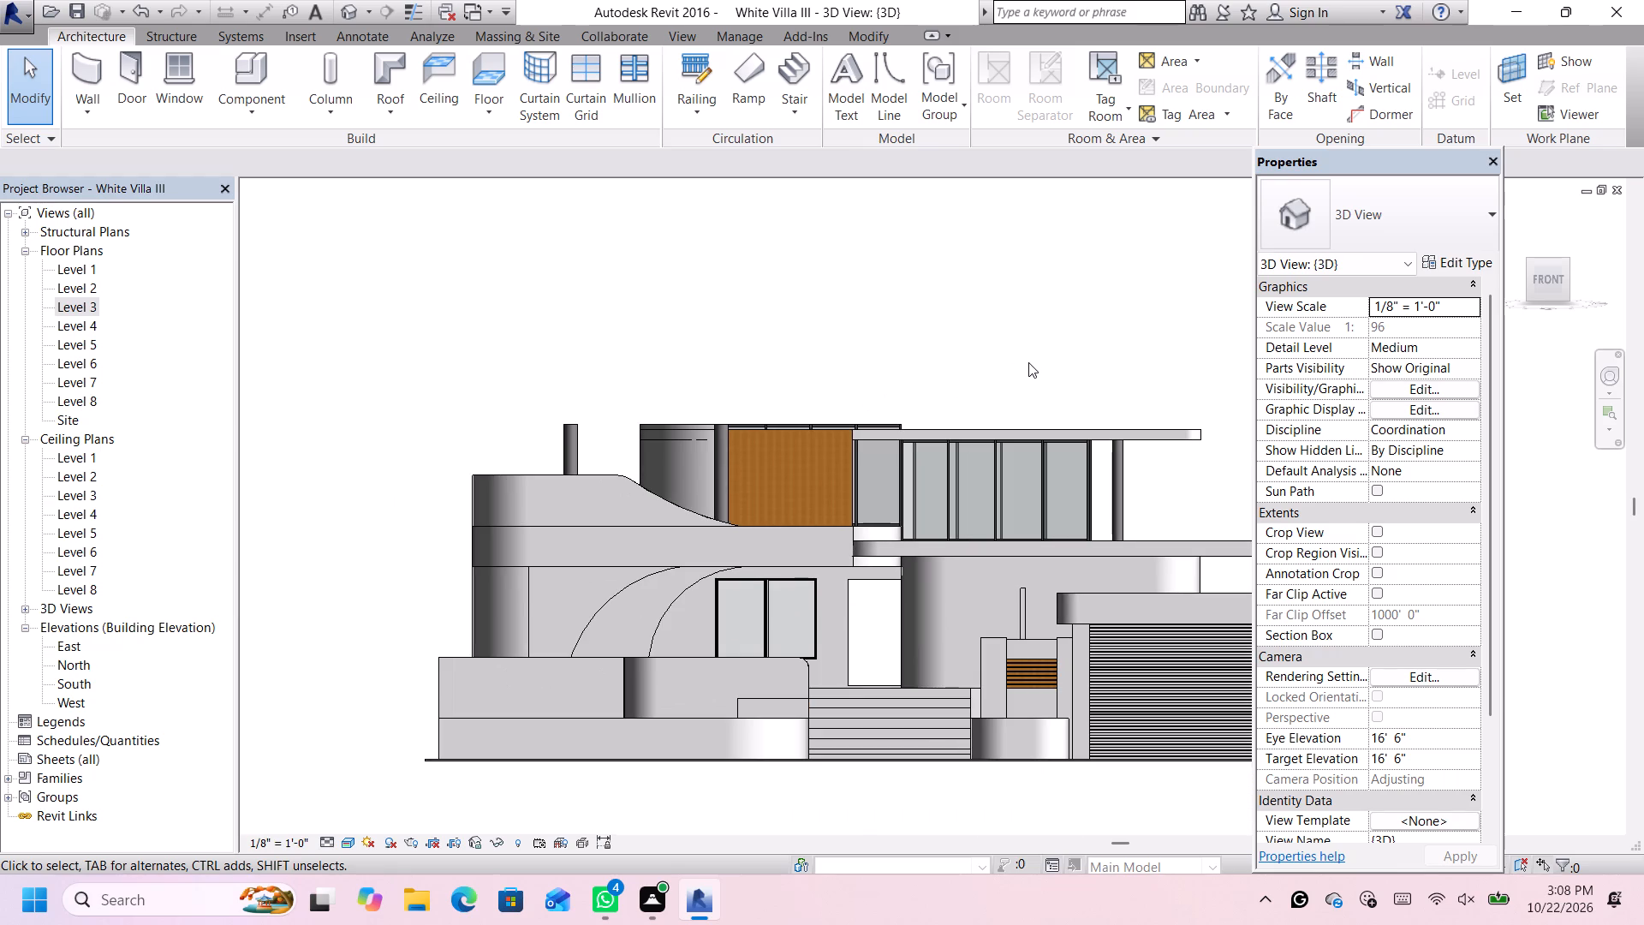
Examine the upper roof slab and the brown wall beneath it from the front and in the isometric 3D view.
scroll(1162, 391, "up", 3)
scroll(1222, 457, "up", 3)
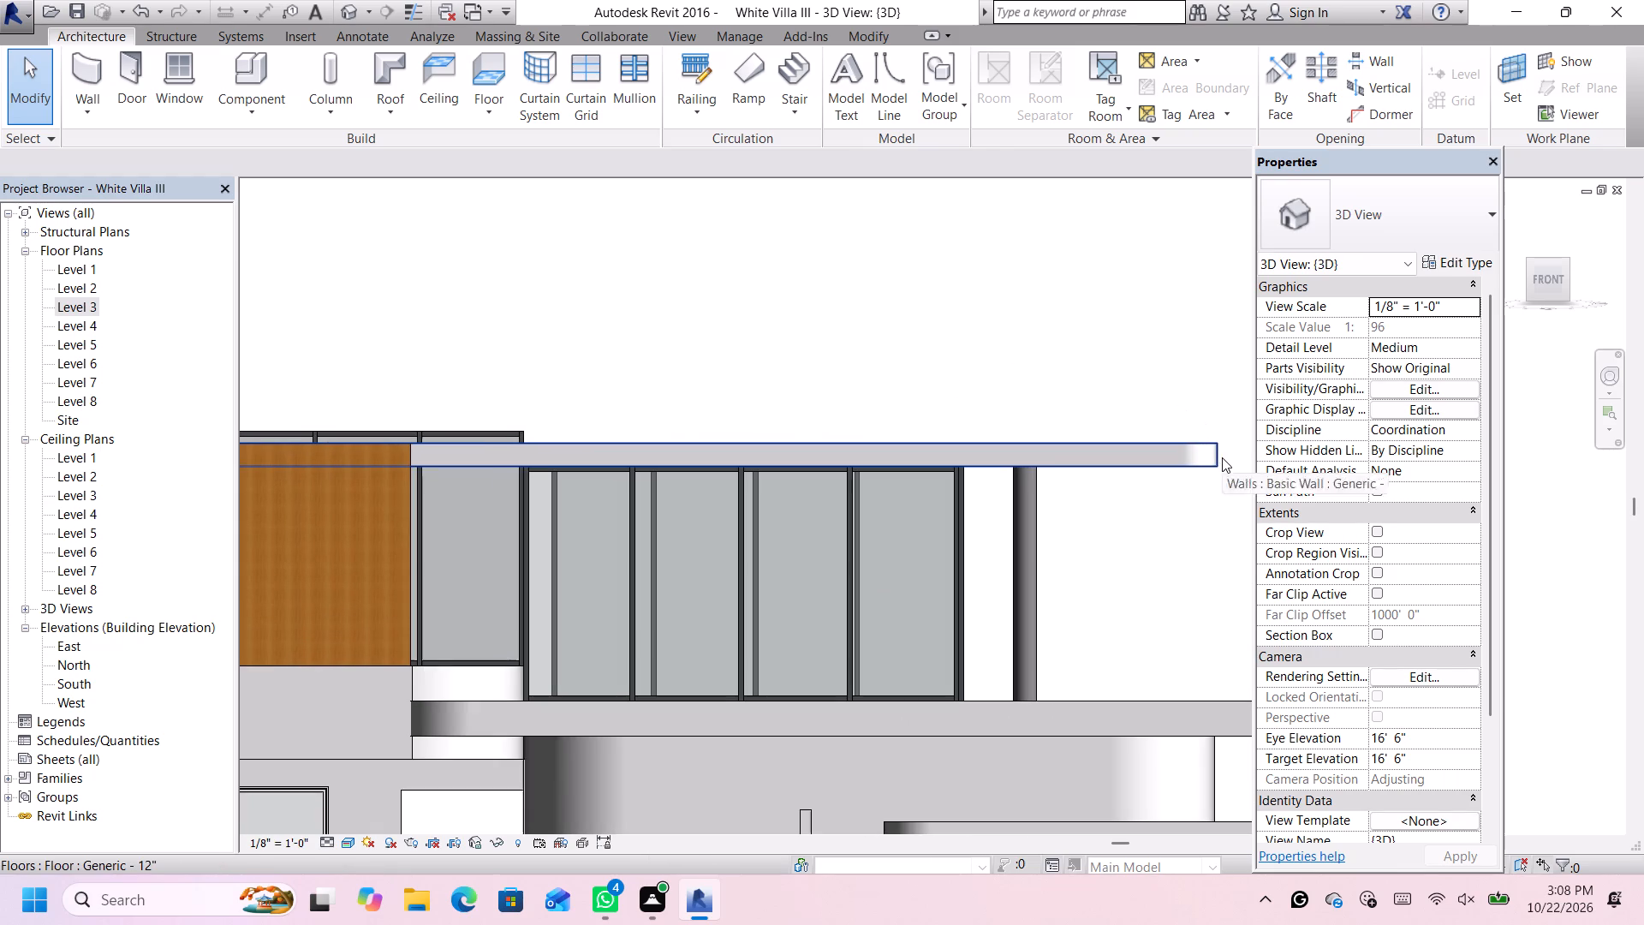
scroll(1186, 467, "down", 6)
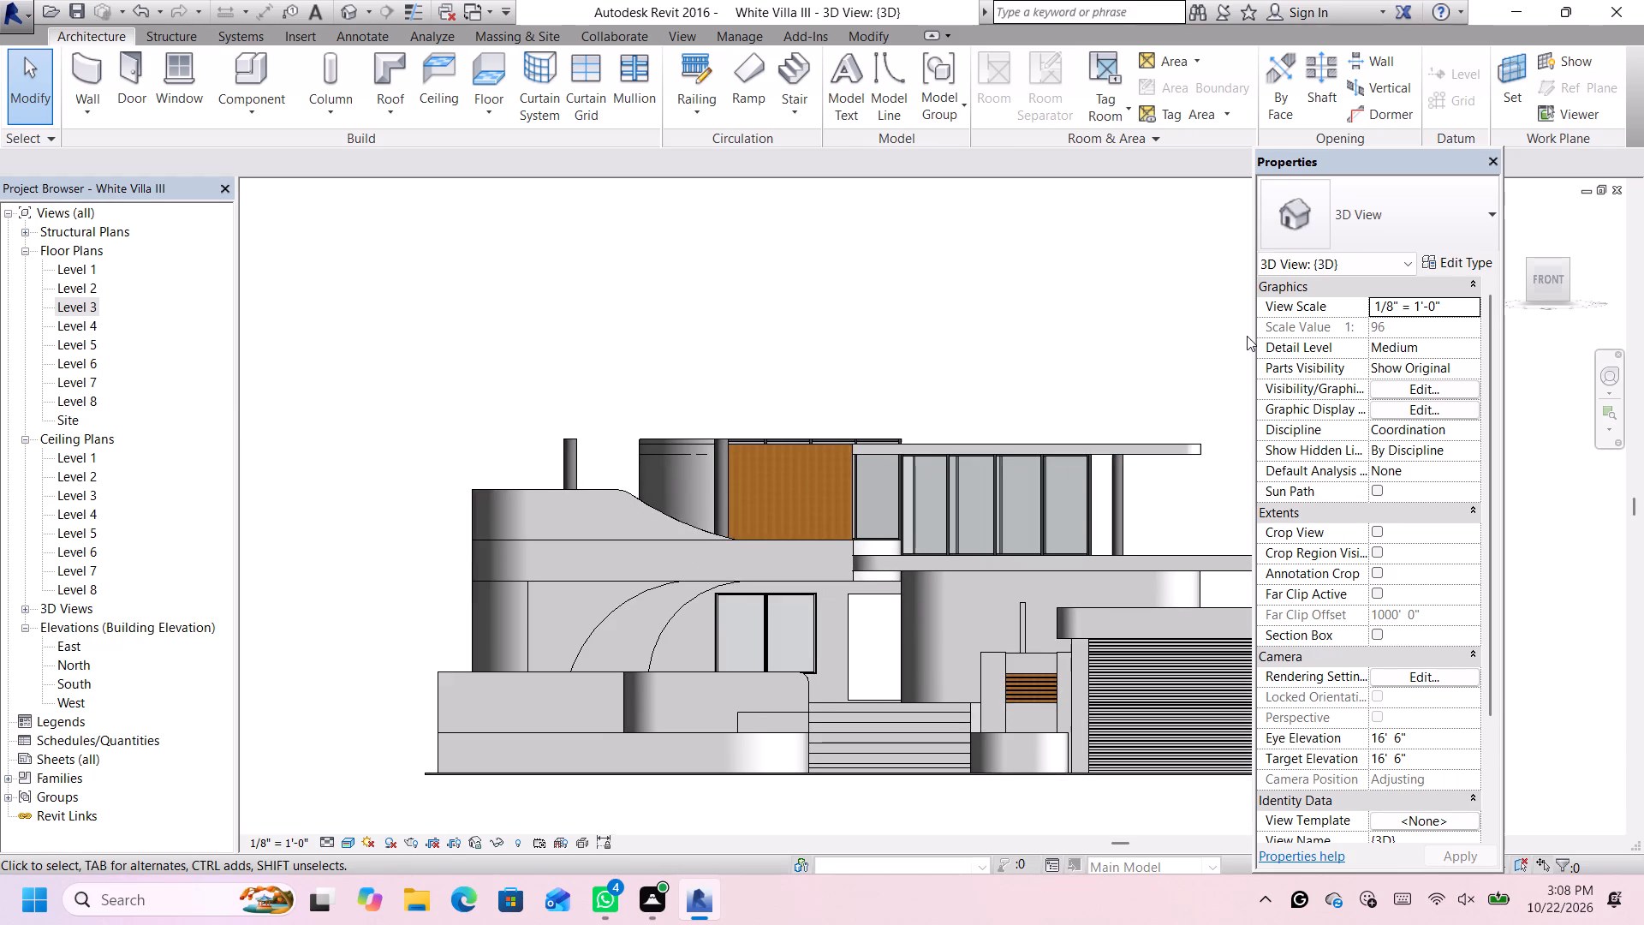
middle_click_drag(1246, 336, 1191, 404)
middle_click_drag(1186, 397, 1159, 376)
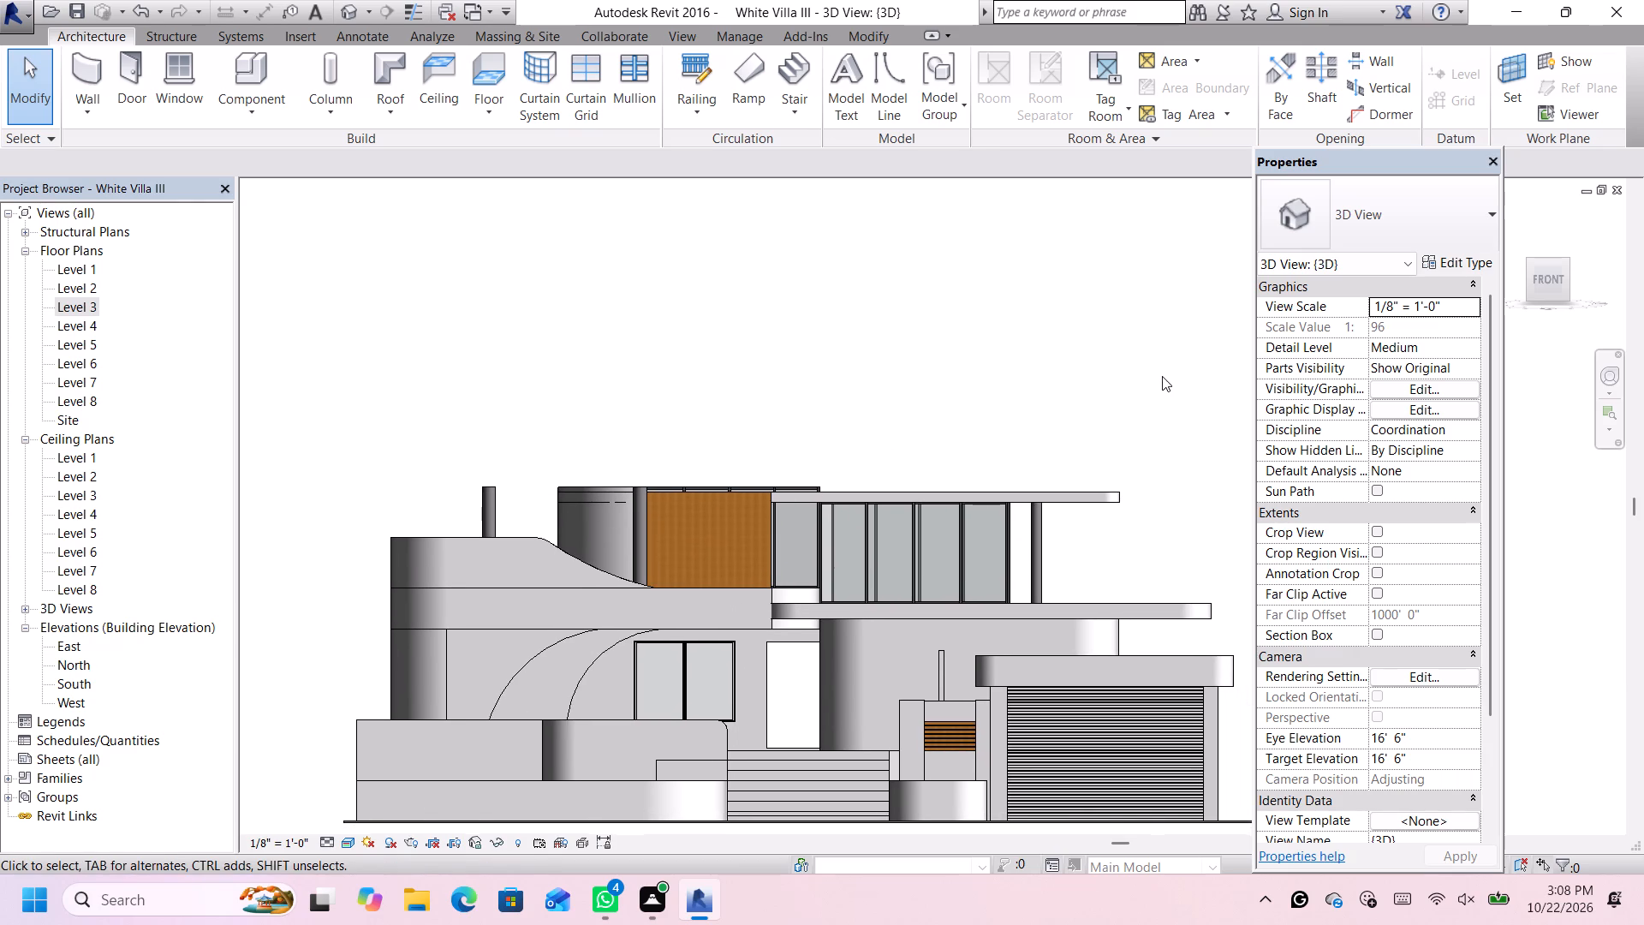
left_click(1528, 260)
scroll(1185, 477, "up", 1)
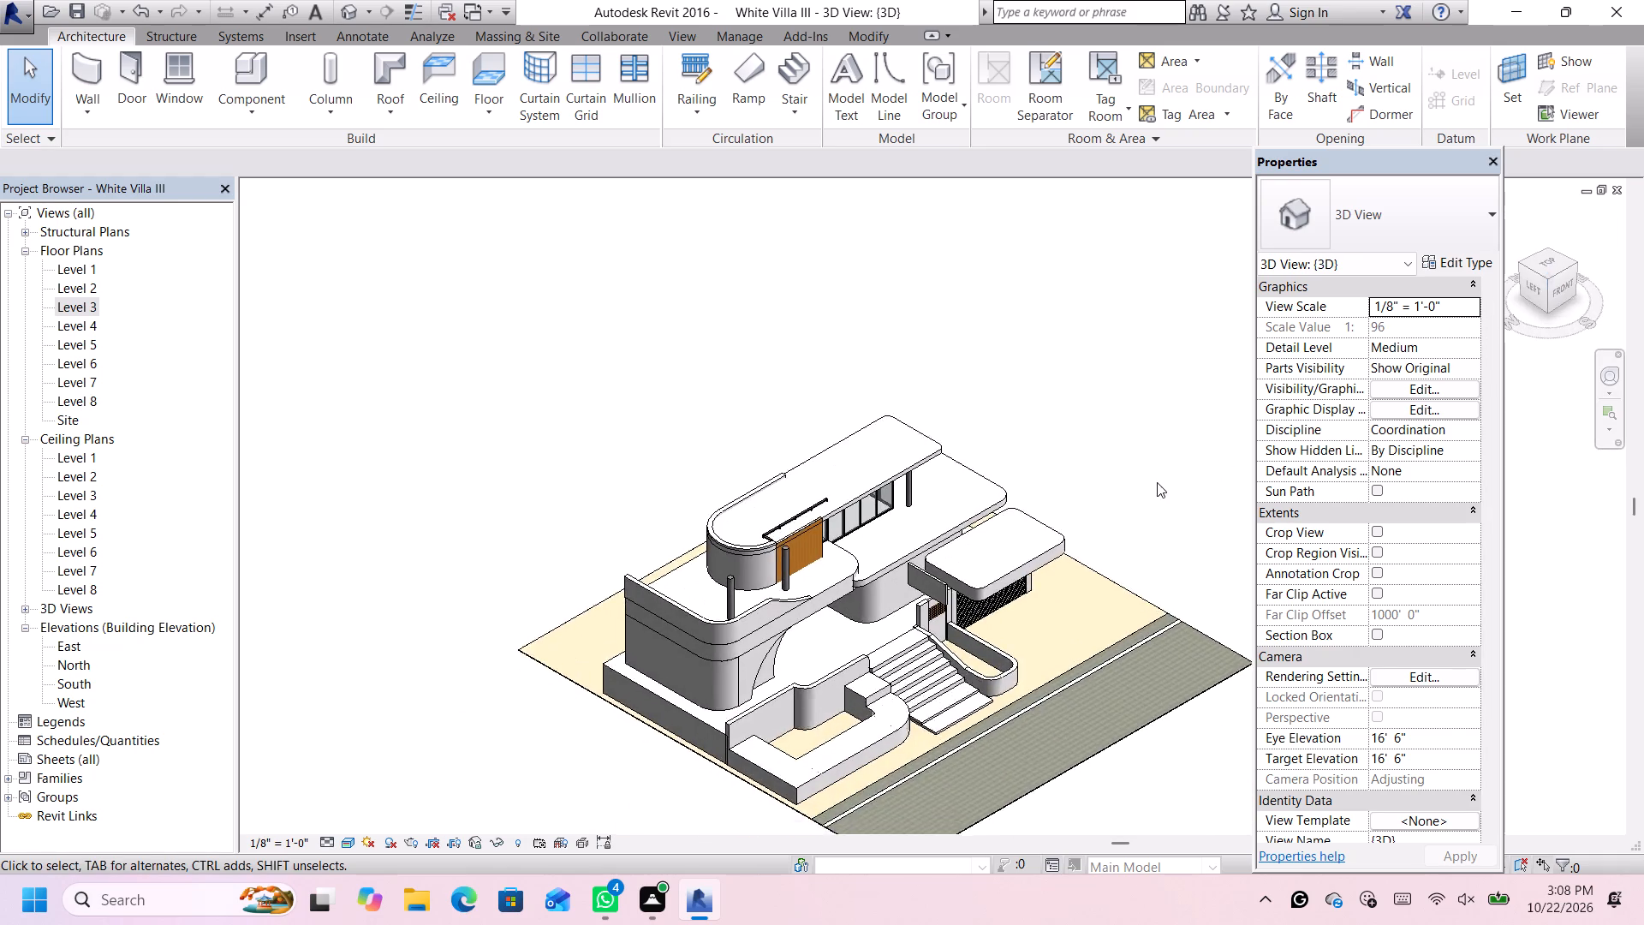
left_click(1565, 287)
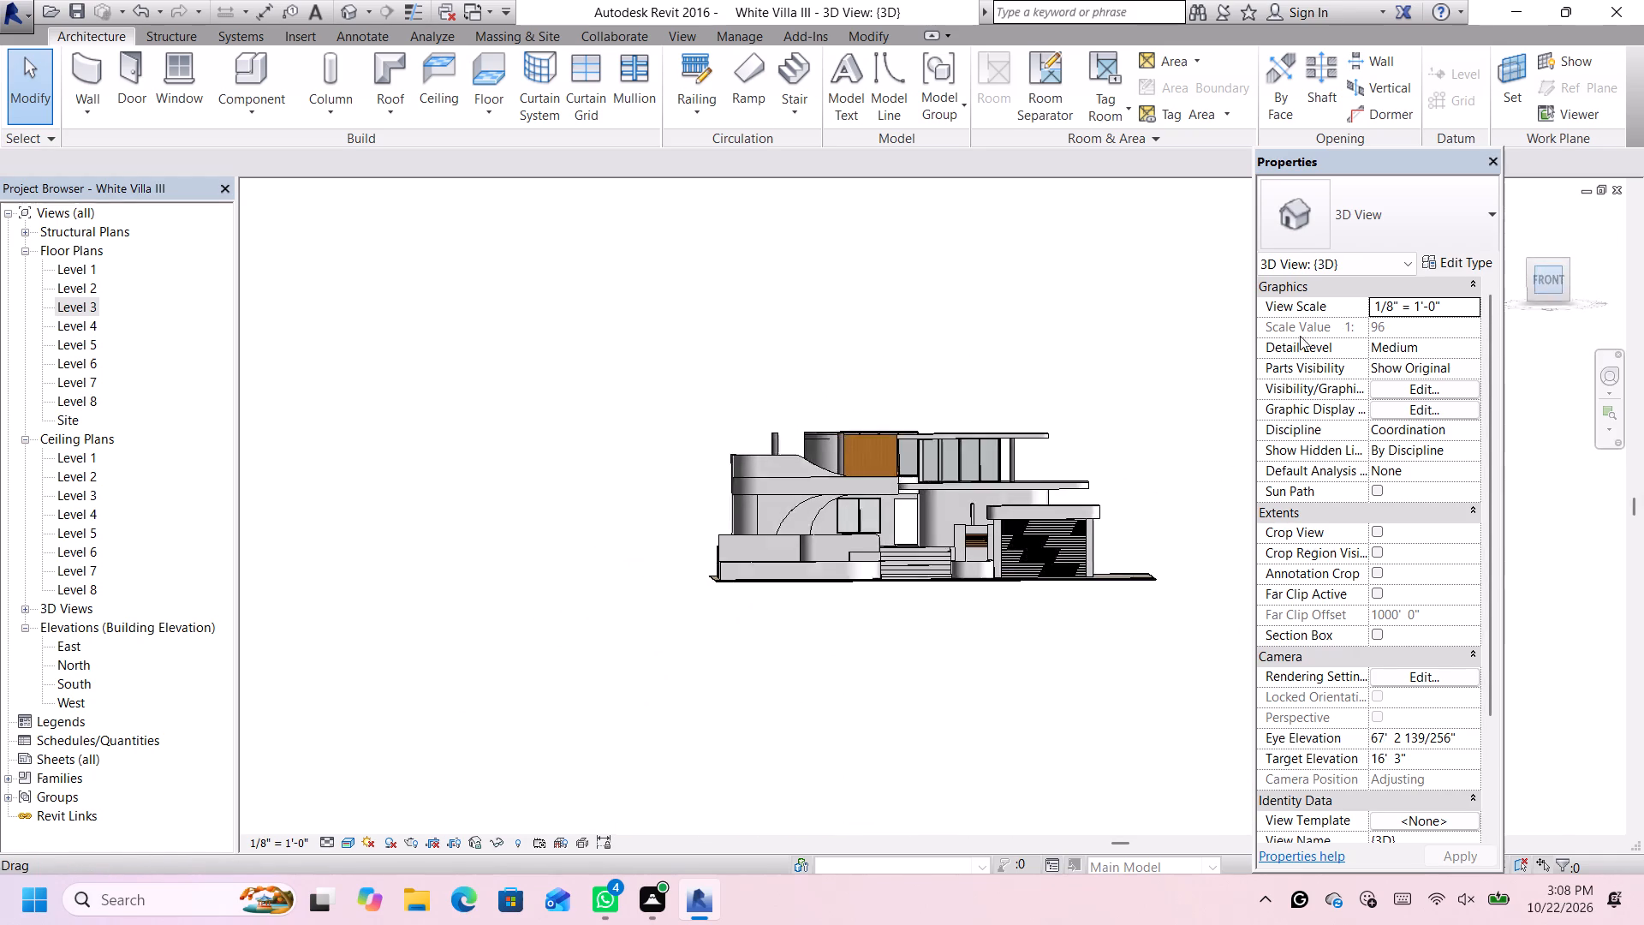
Copy the Generic - 12" upper roof slab 1' straight up so the copy rests on the original, and select the copy.
scroll(1106, 419, "up", 15)
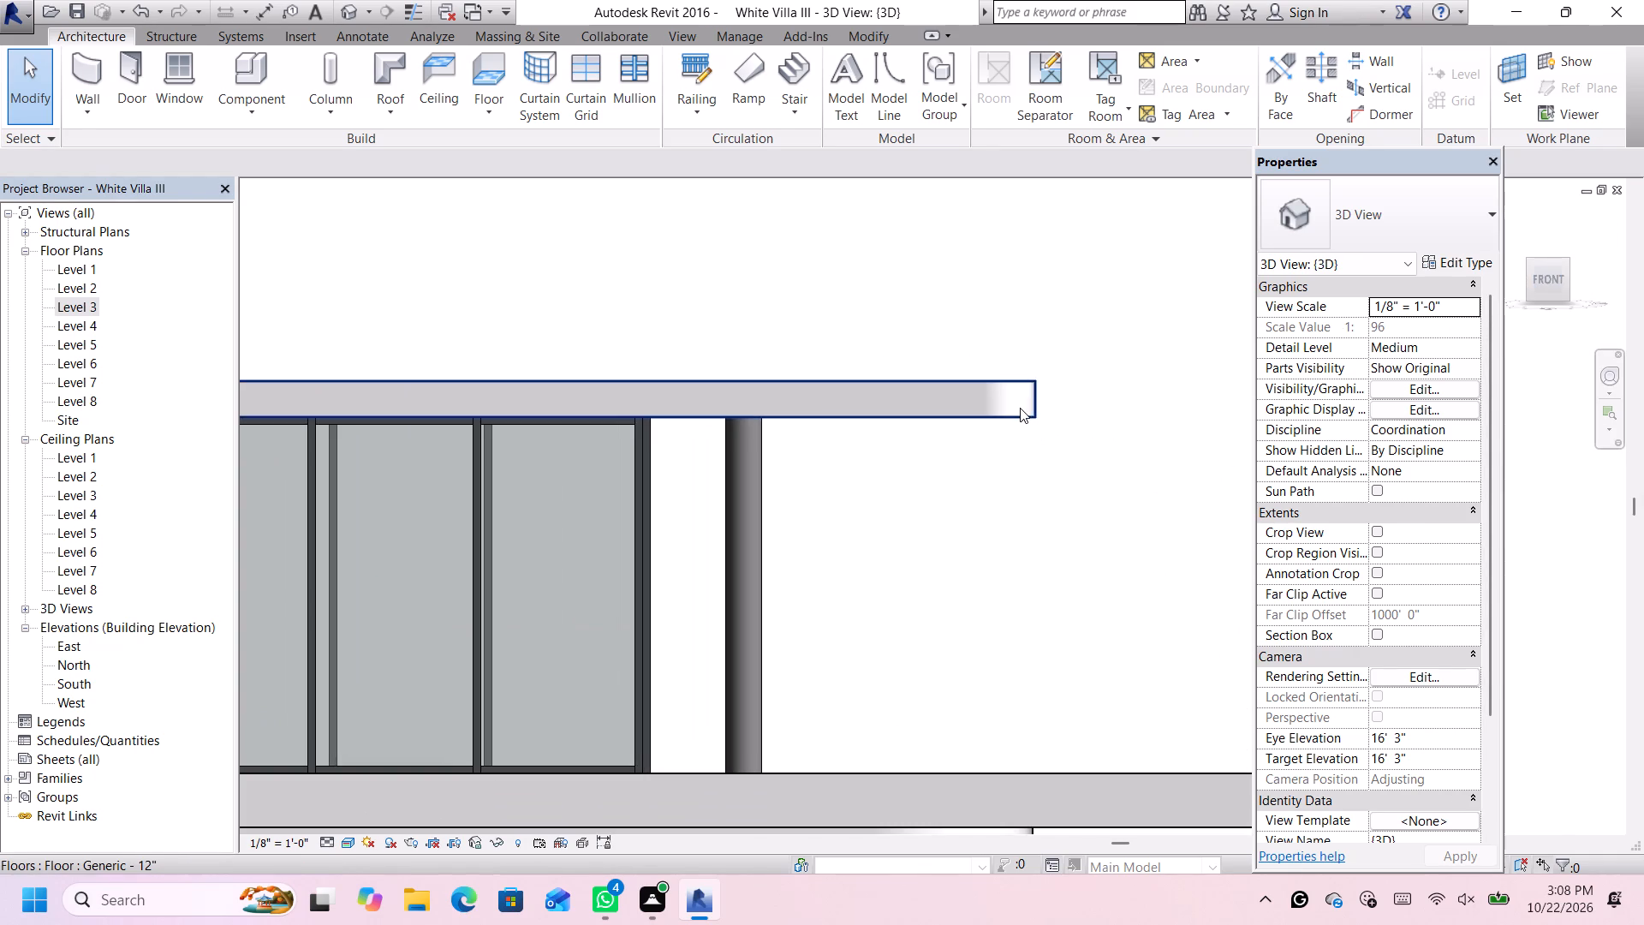
left_click(1020, 408)
left_click(428, 112)
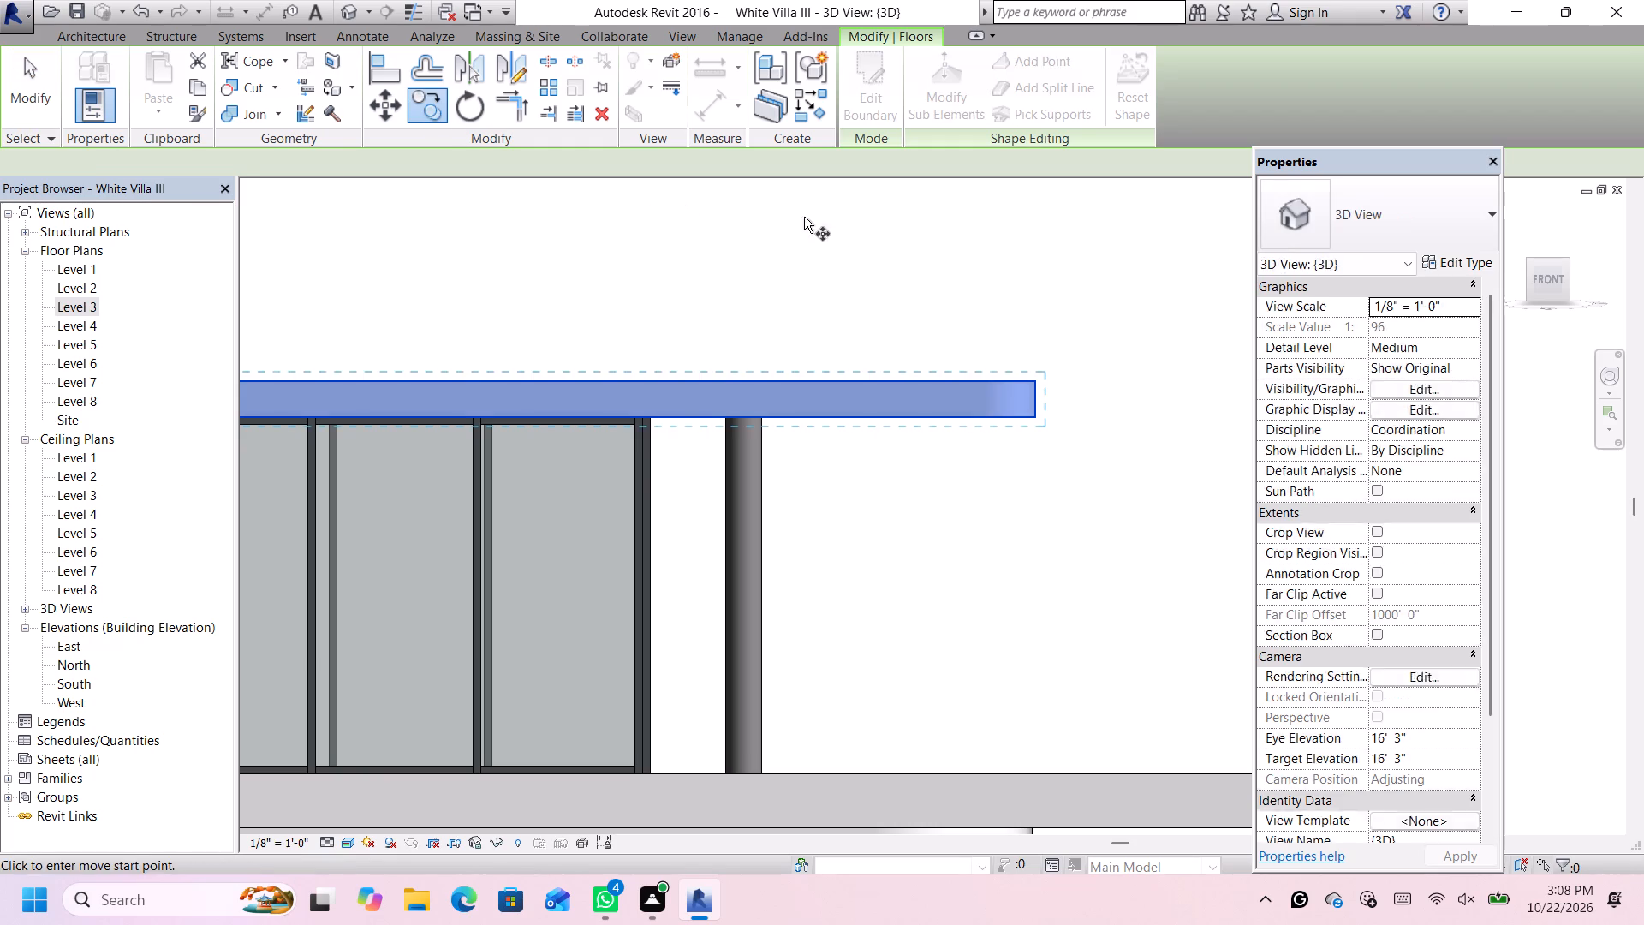
left_click(1037, 415)
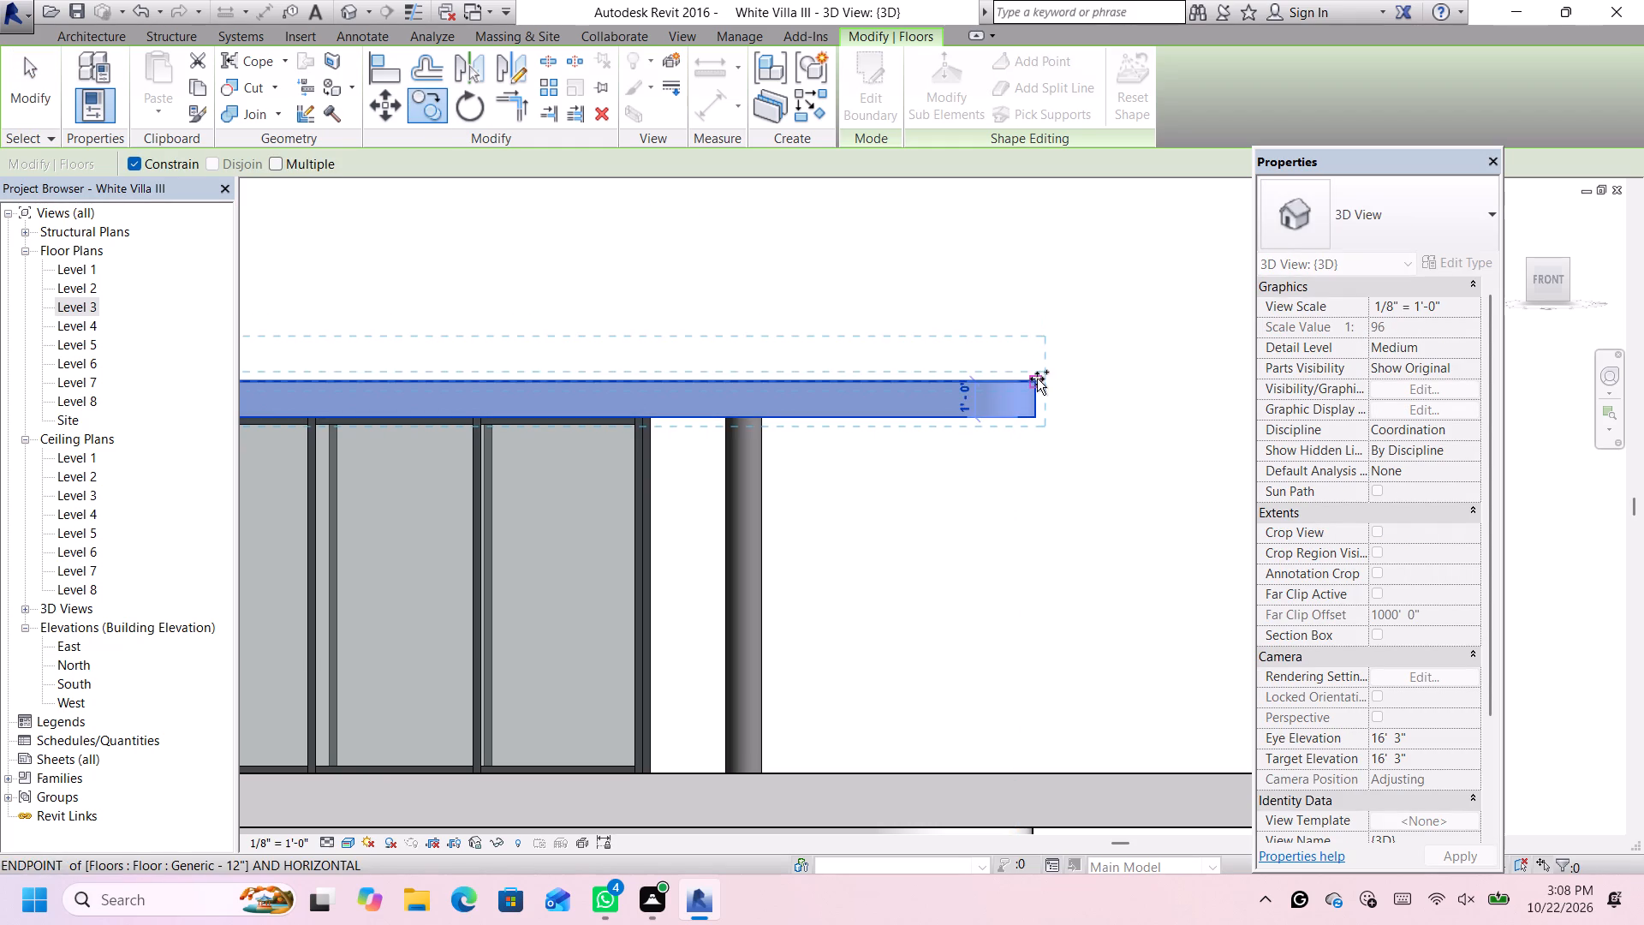
left_click(1037, 384)
scroll(1023, 363, "up", 2)
left_click(1023, 353)
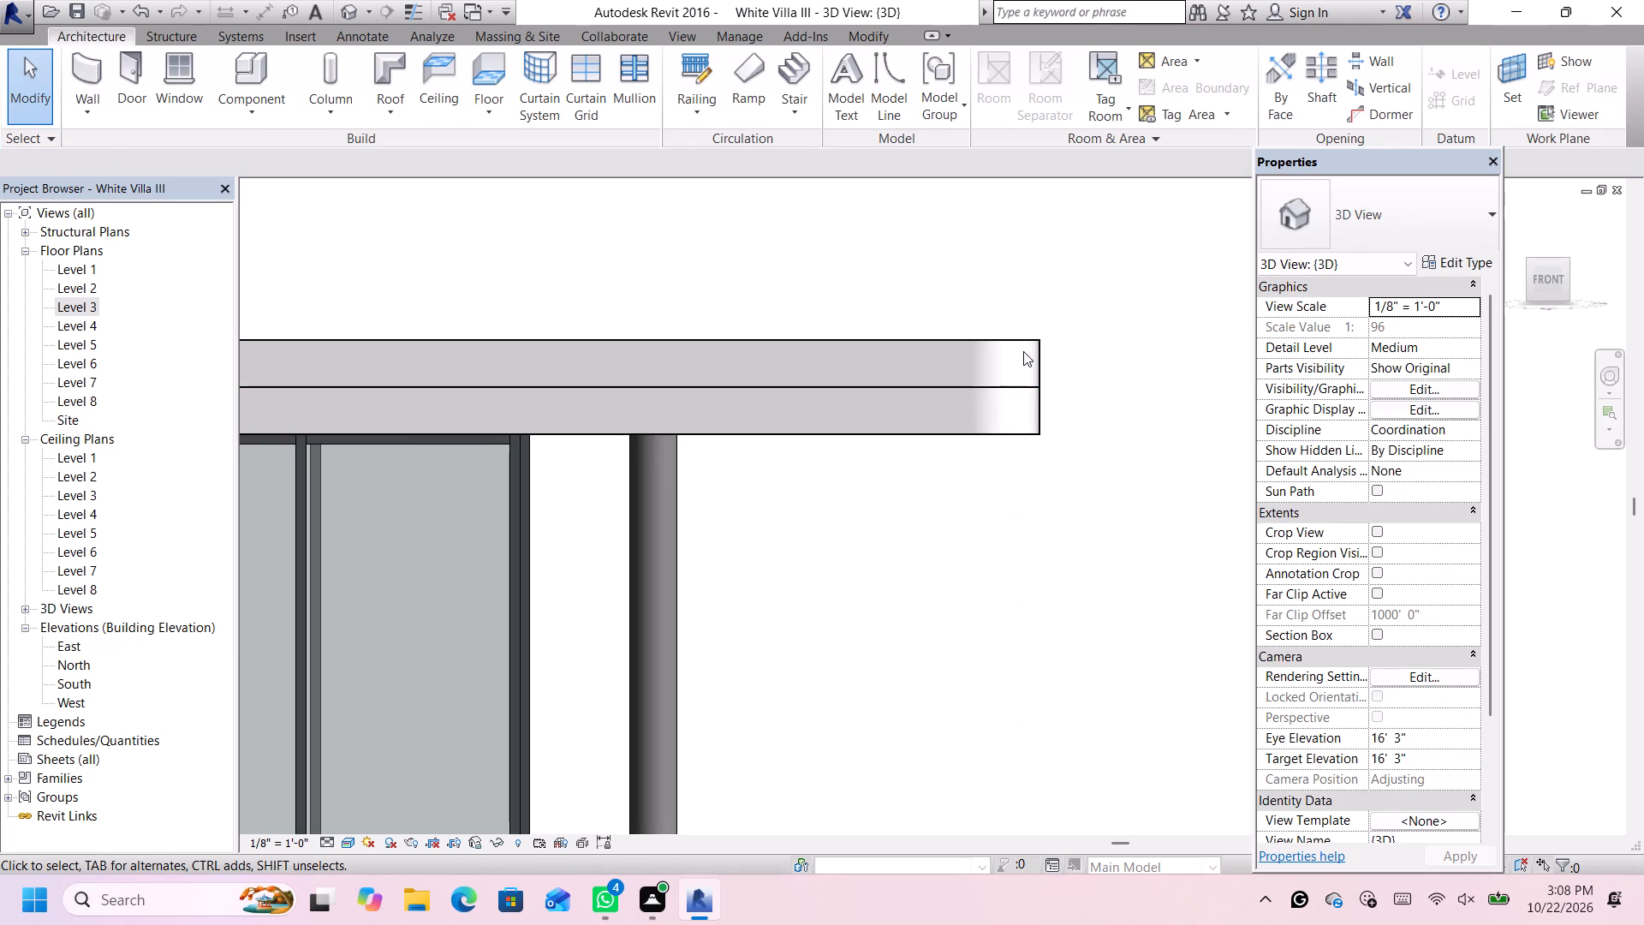
left_click(1025, 343)
scroll(1355, 343, "down", 4)
scroll(1434, 310, "down", 1)
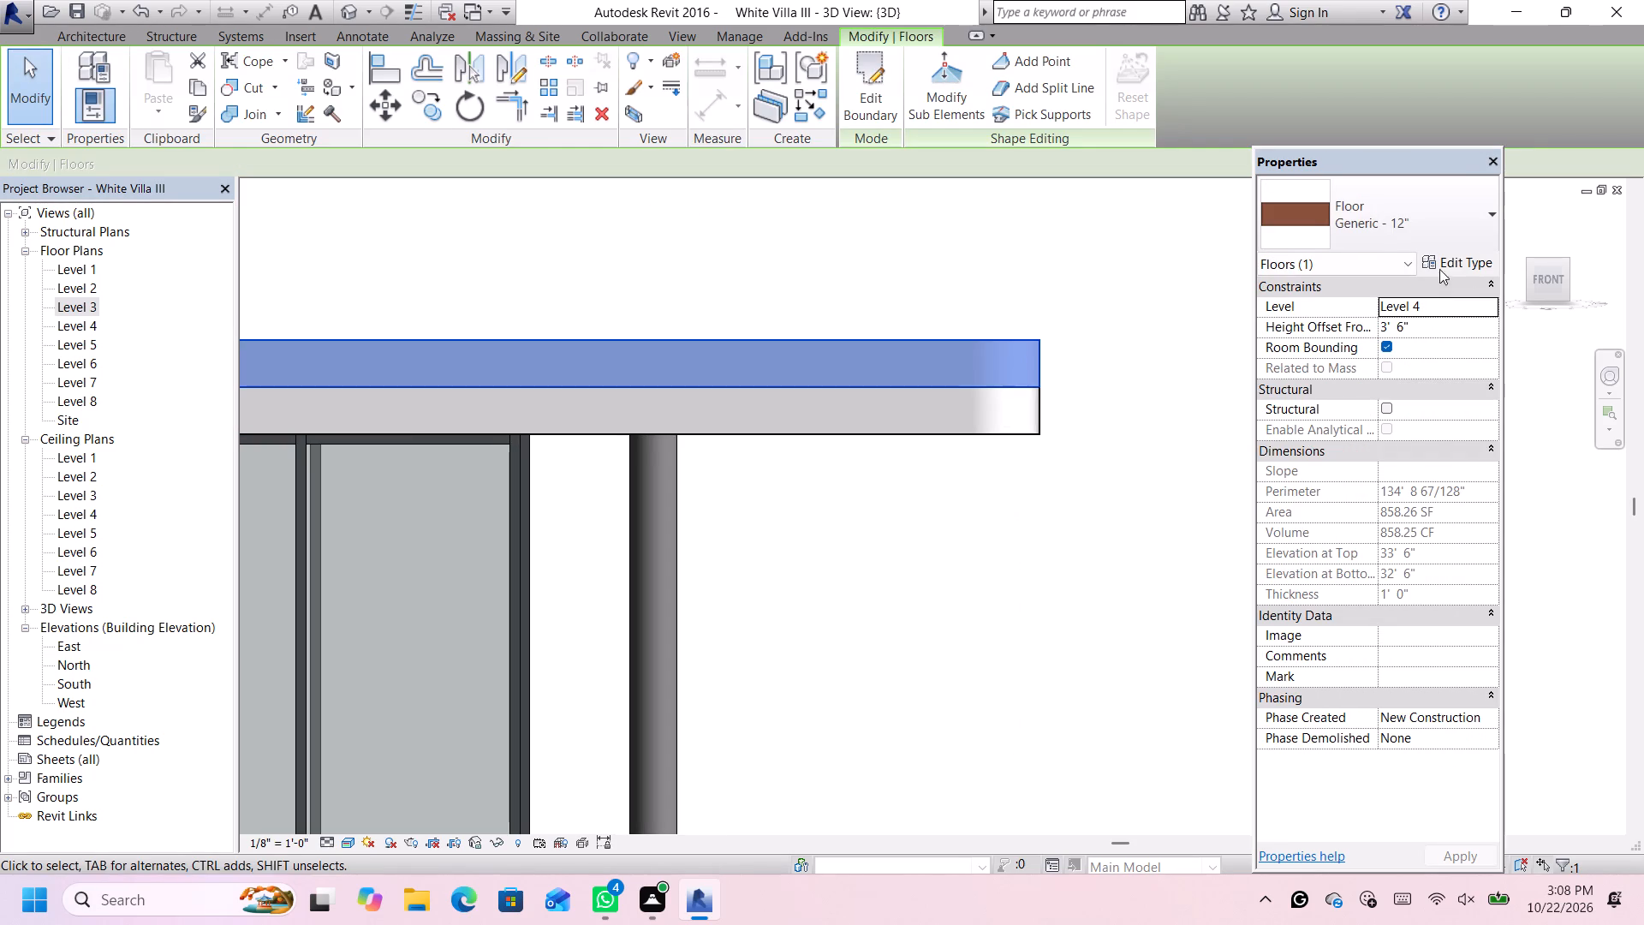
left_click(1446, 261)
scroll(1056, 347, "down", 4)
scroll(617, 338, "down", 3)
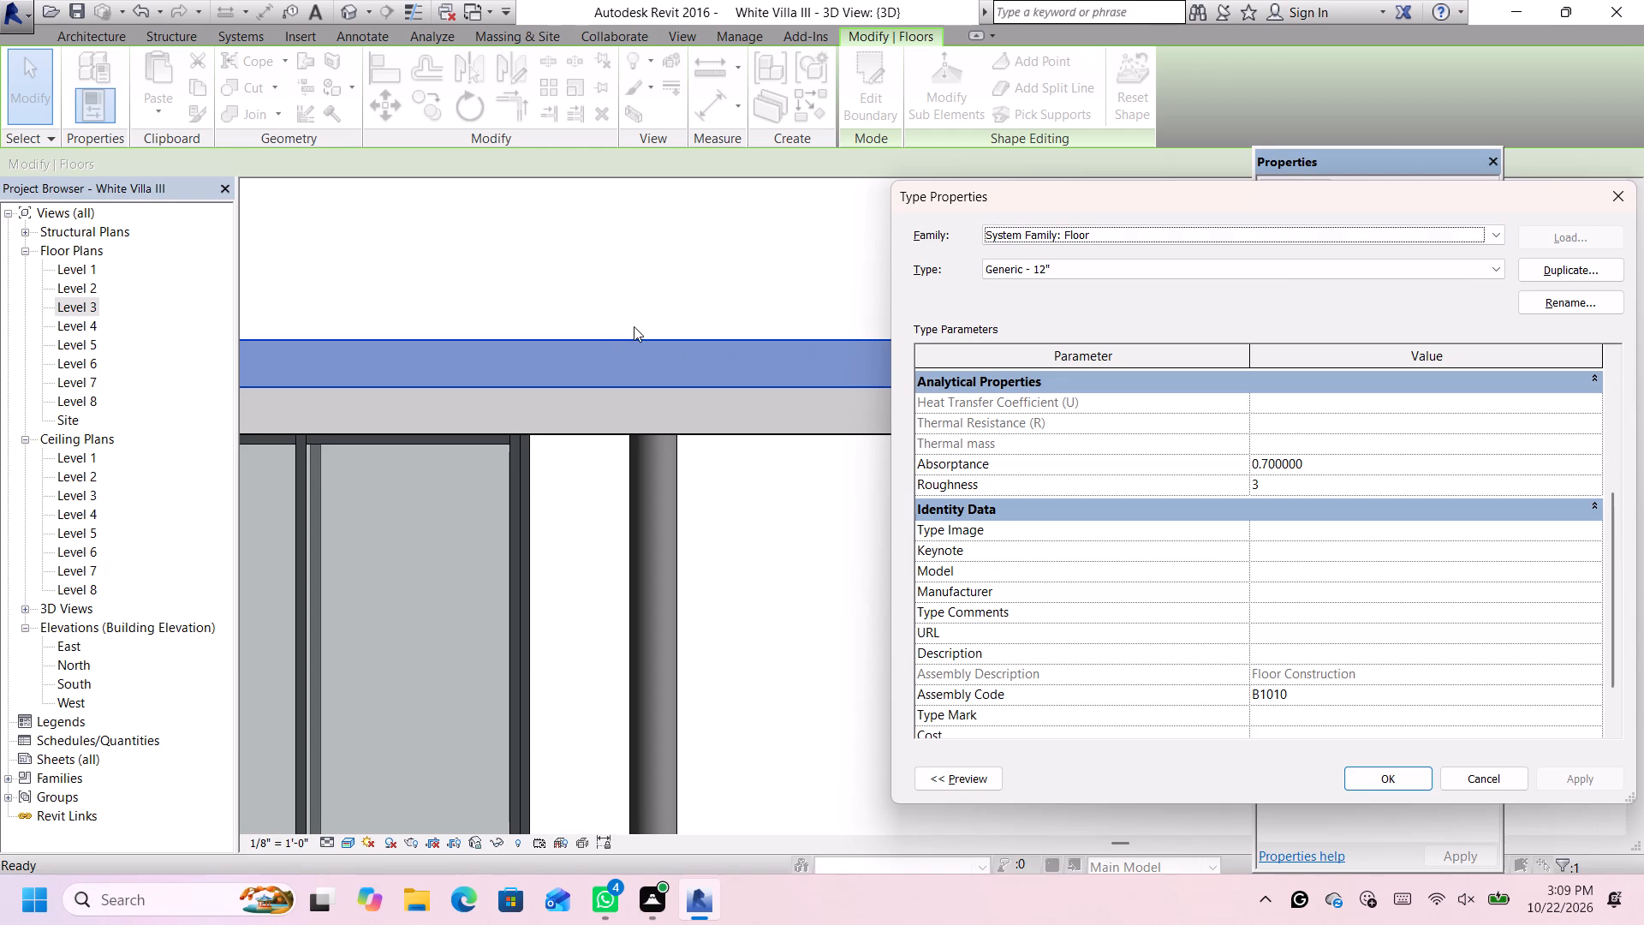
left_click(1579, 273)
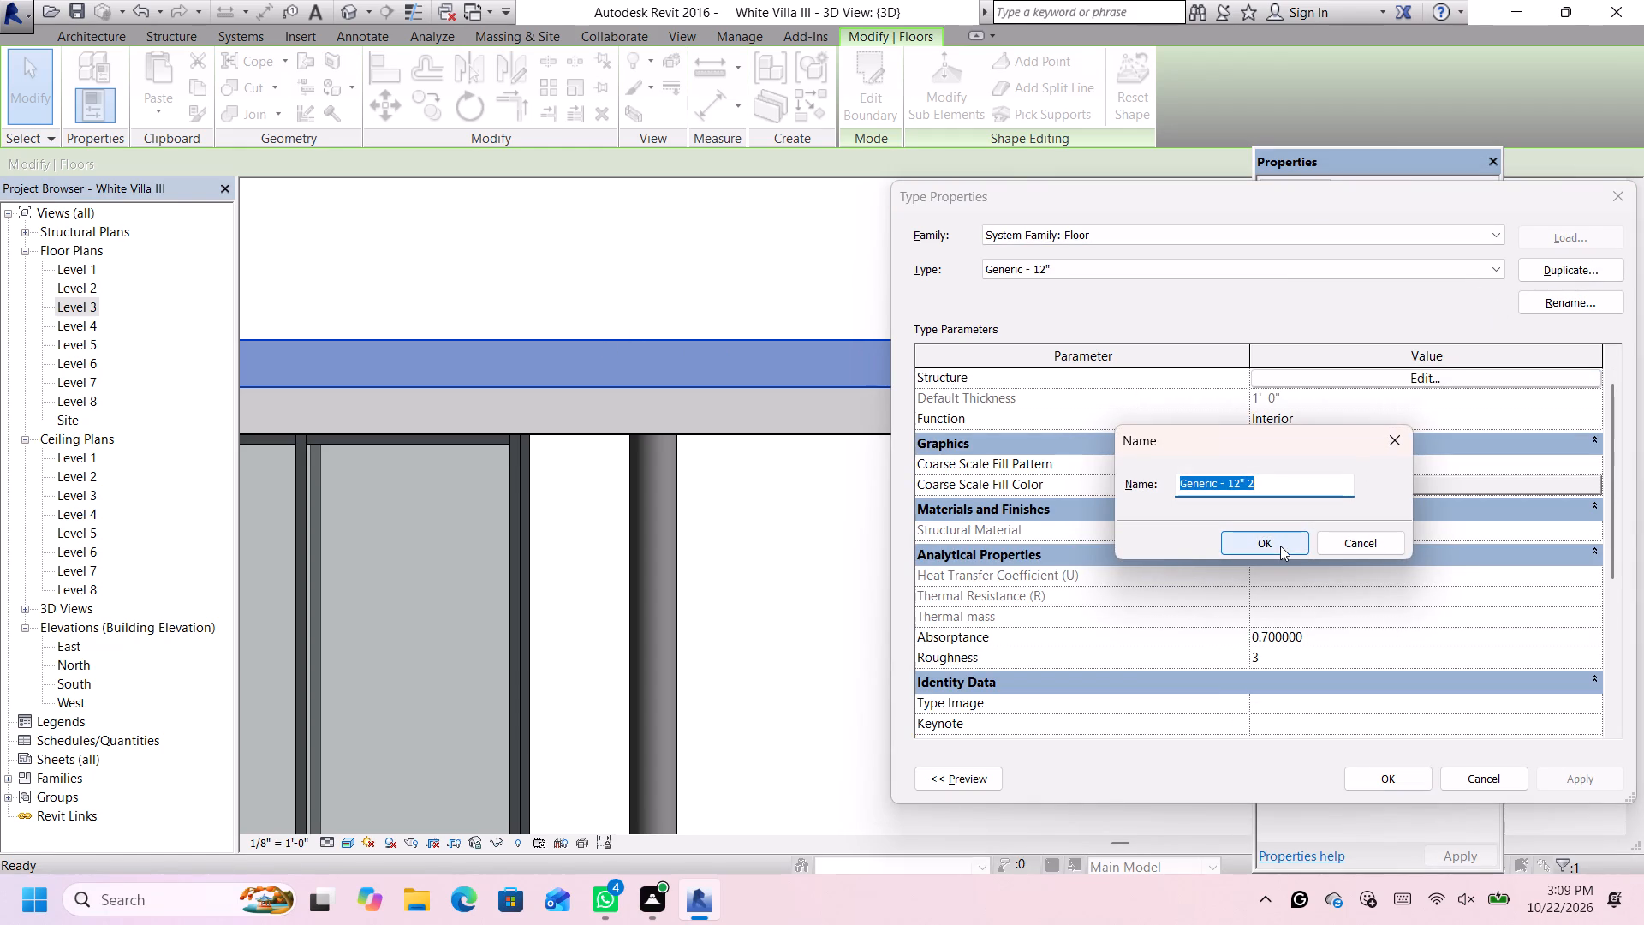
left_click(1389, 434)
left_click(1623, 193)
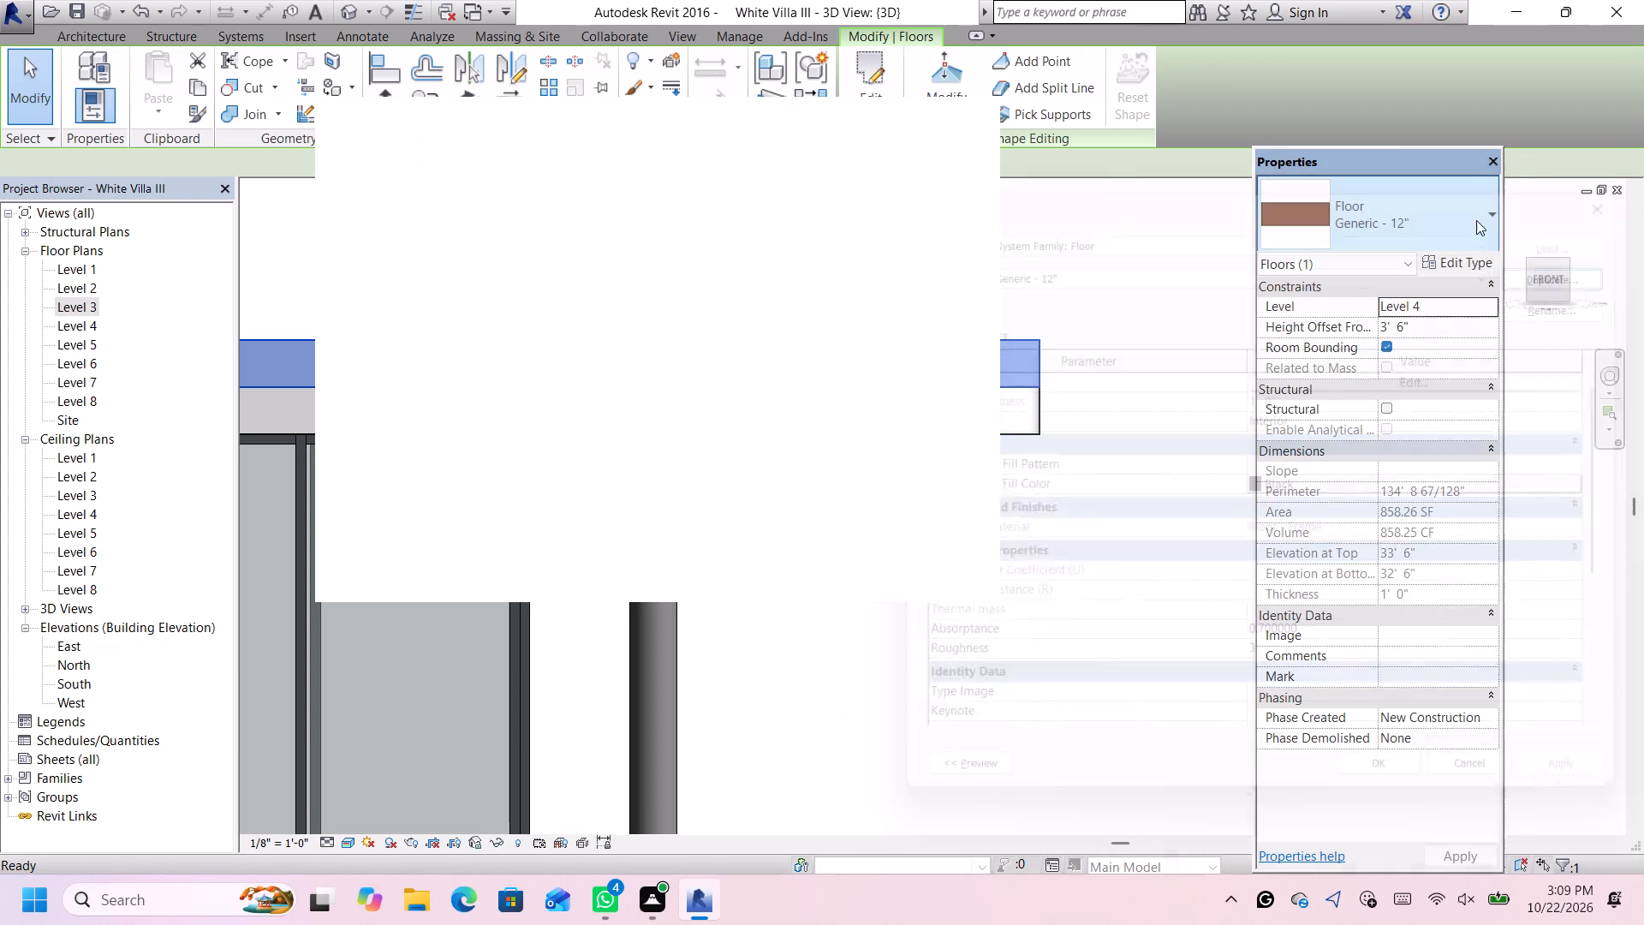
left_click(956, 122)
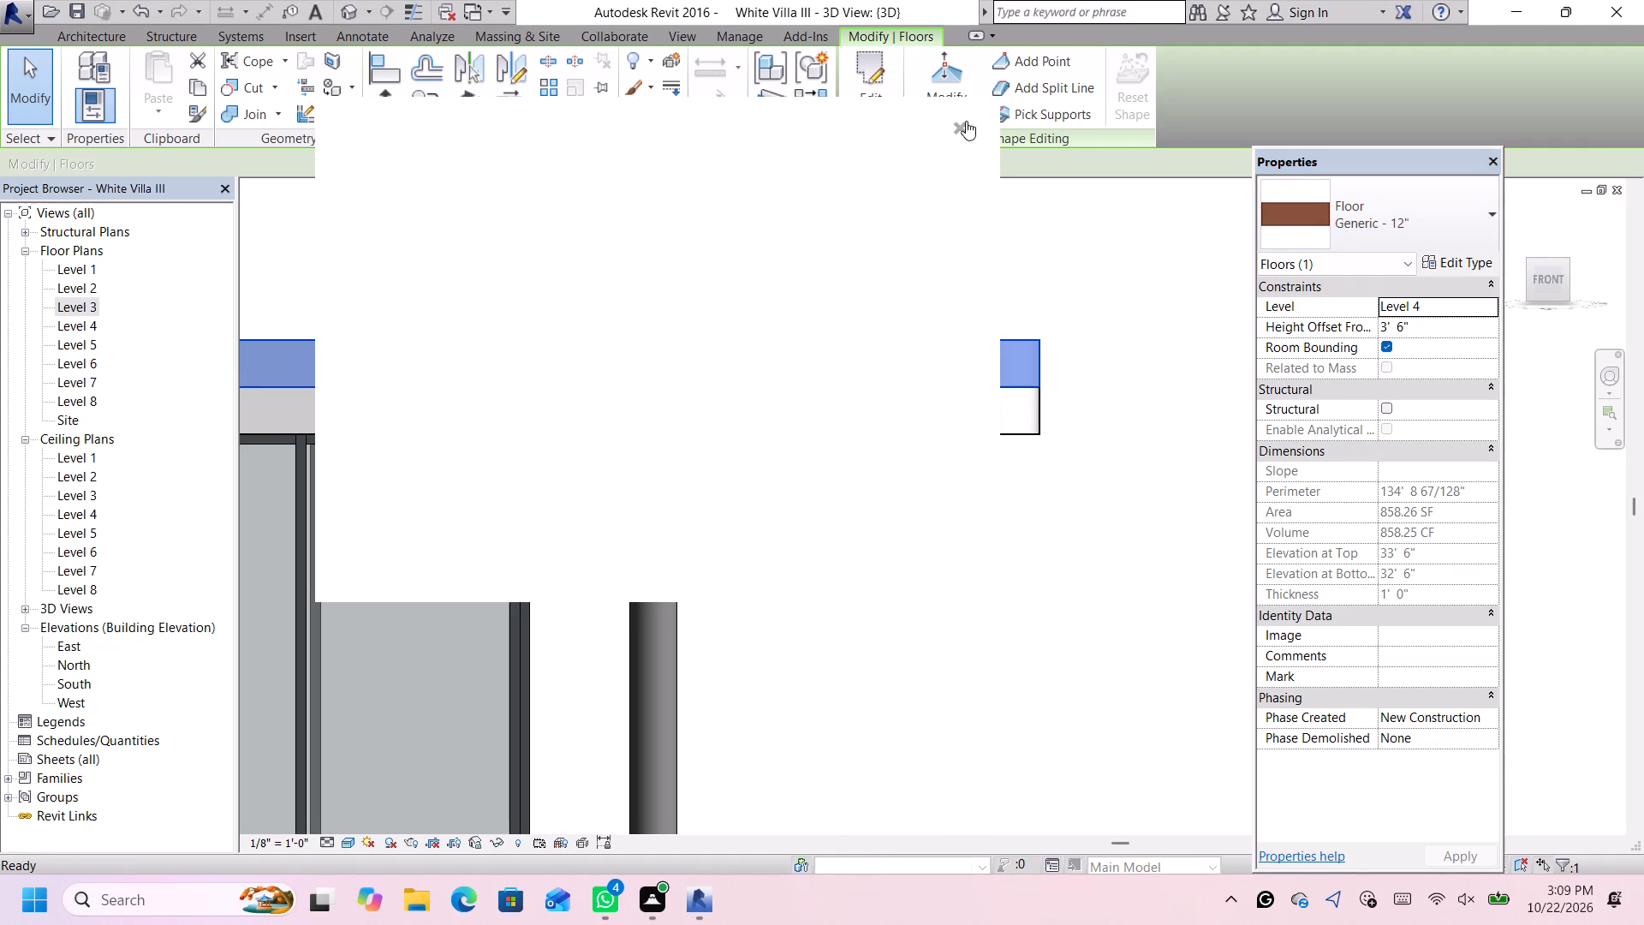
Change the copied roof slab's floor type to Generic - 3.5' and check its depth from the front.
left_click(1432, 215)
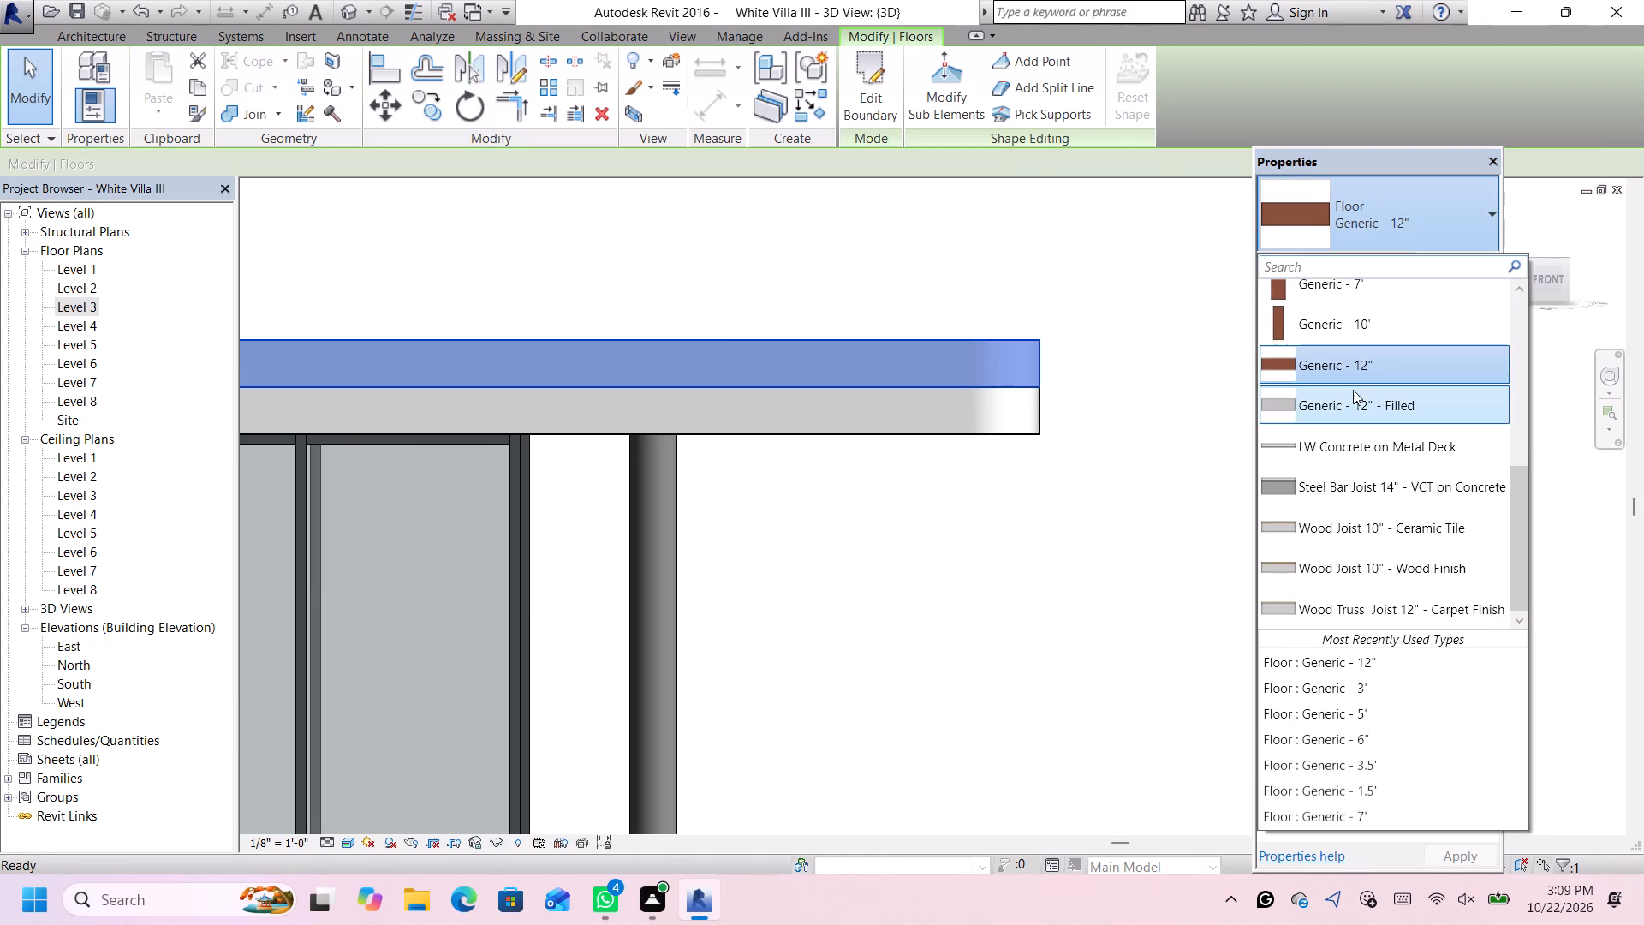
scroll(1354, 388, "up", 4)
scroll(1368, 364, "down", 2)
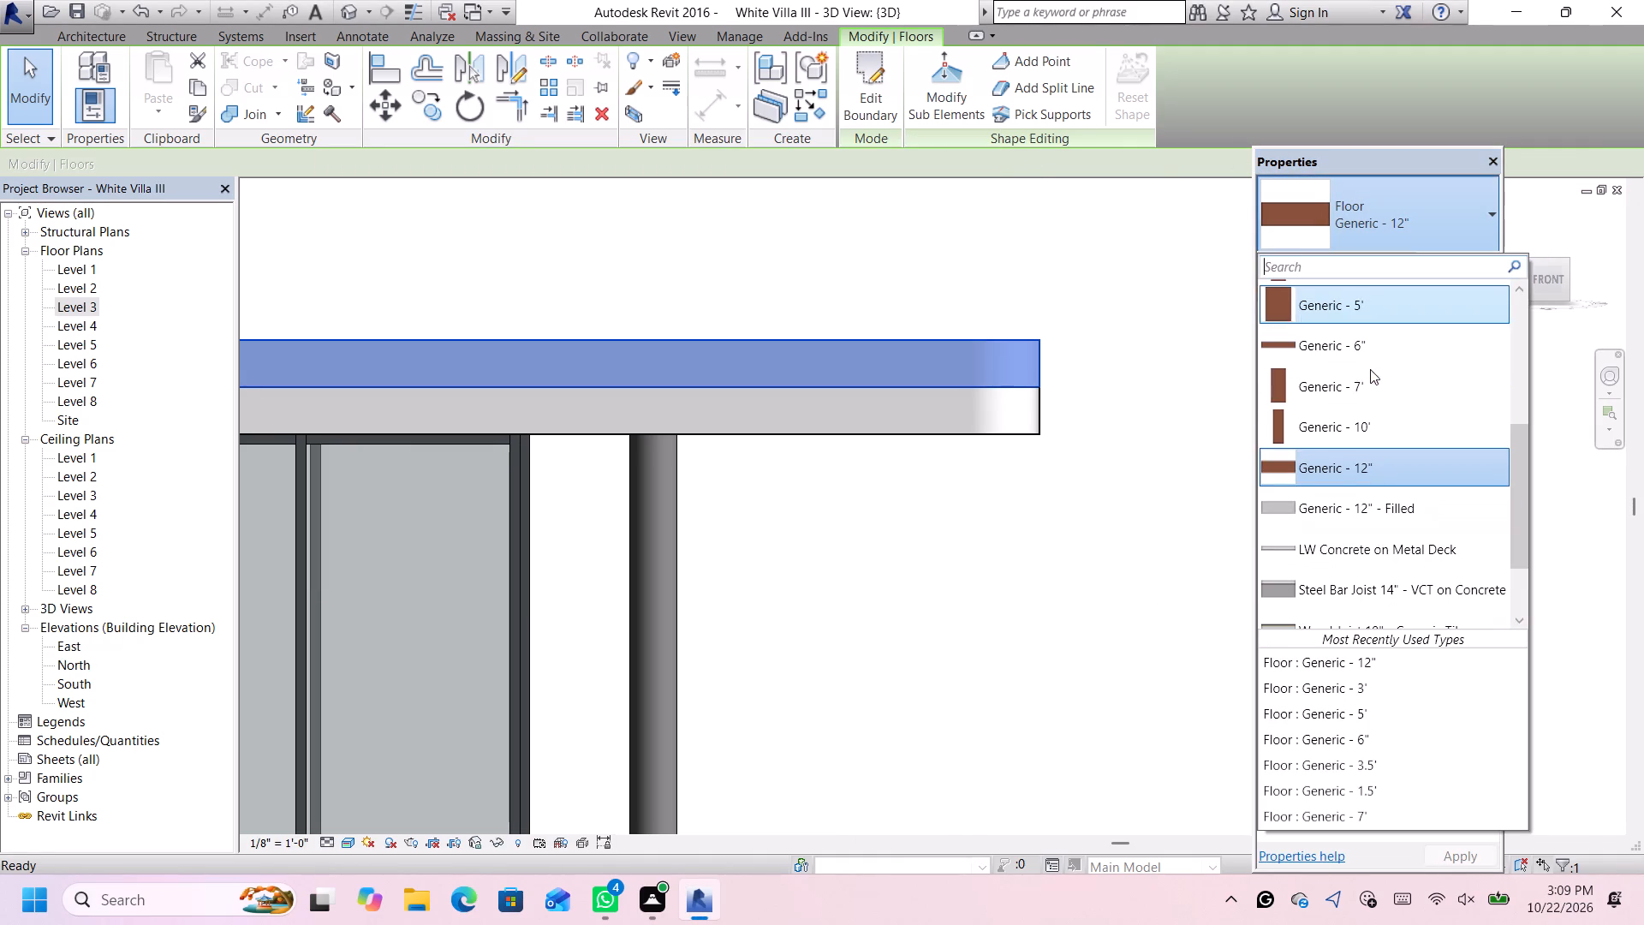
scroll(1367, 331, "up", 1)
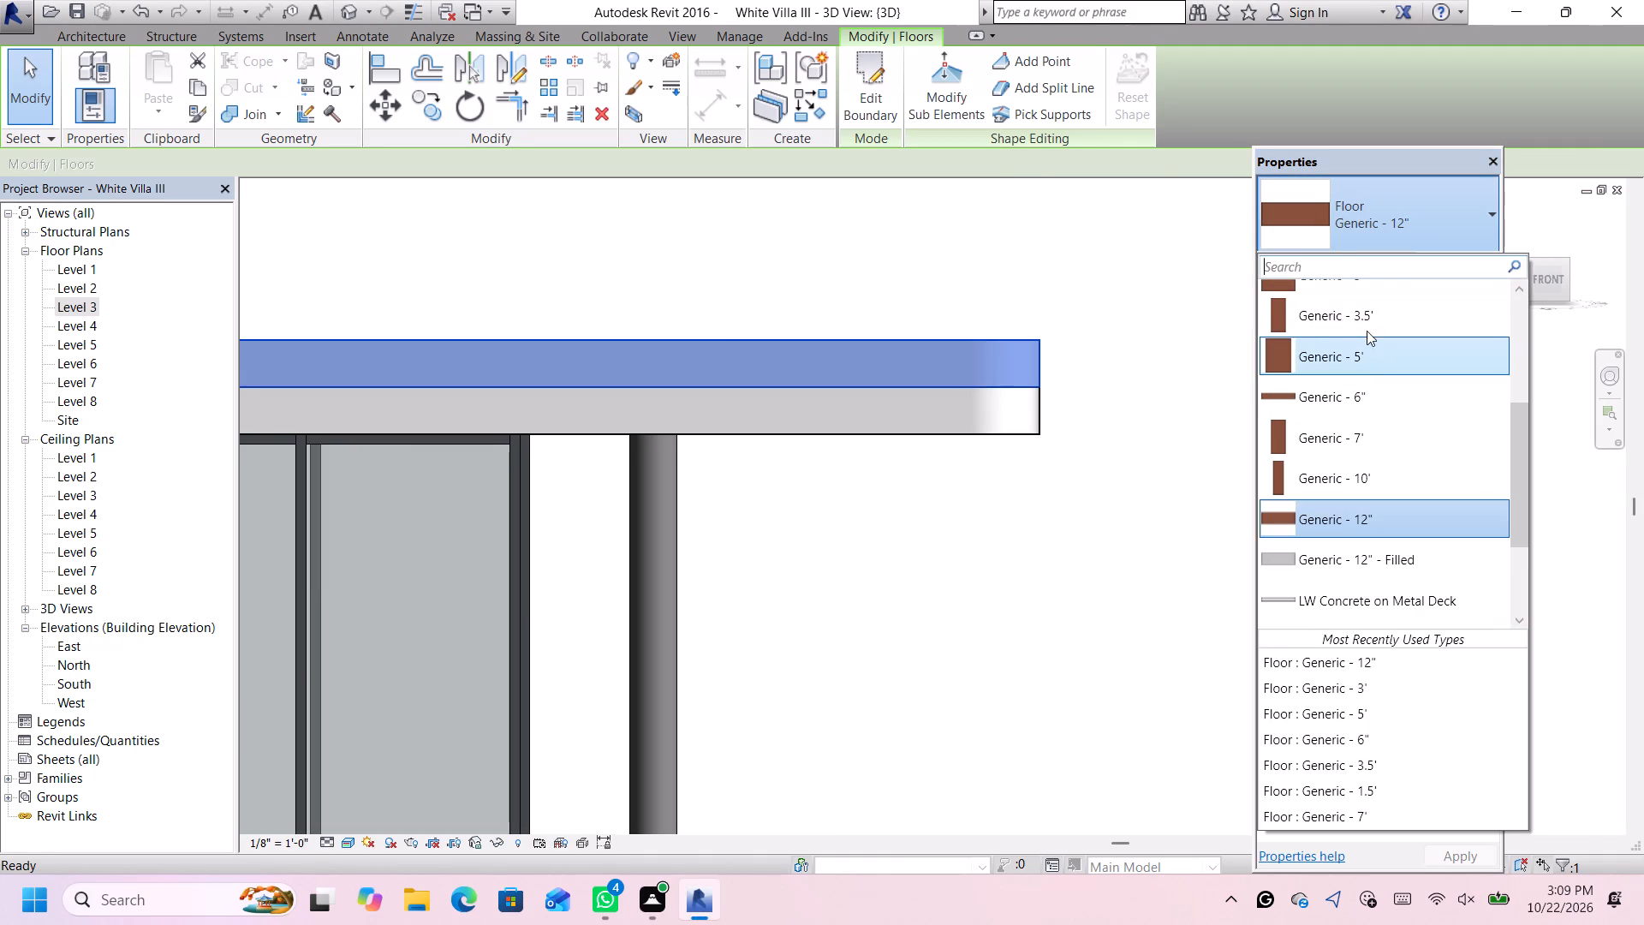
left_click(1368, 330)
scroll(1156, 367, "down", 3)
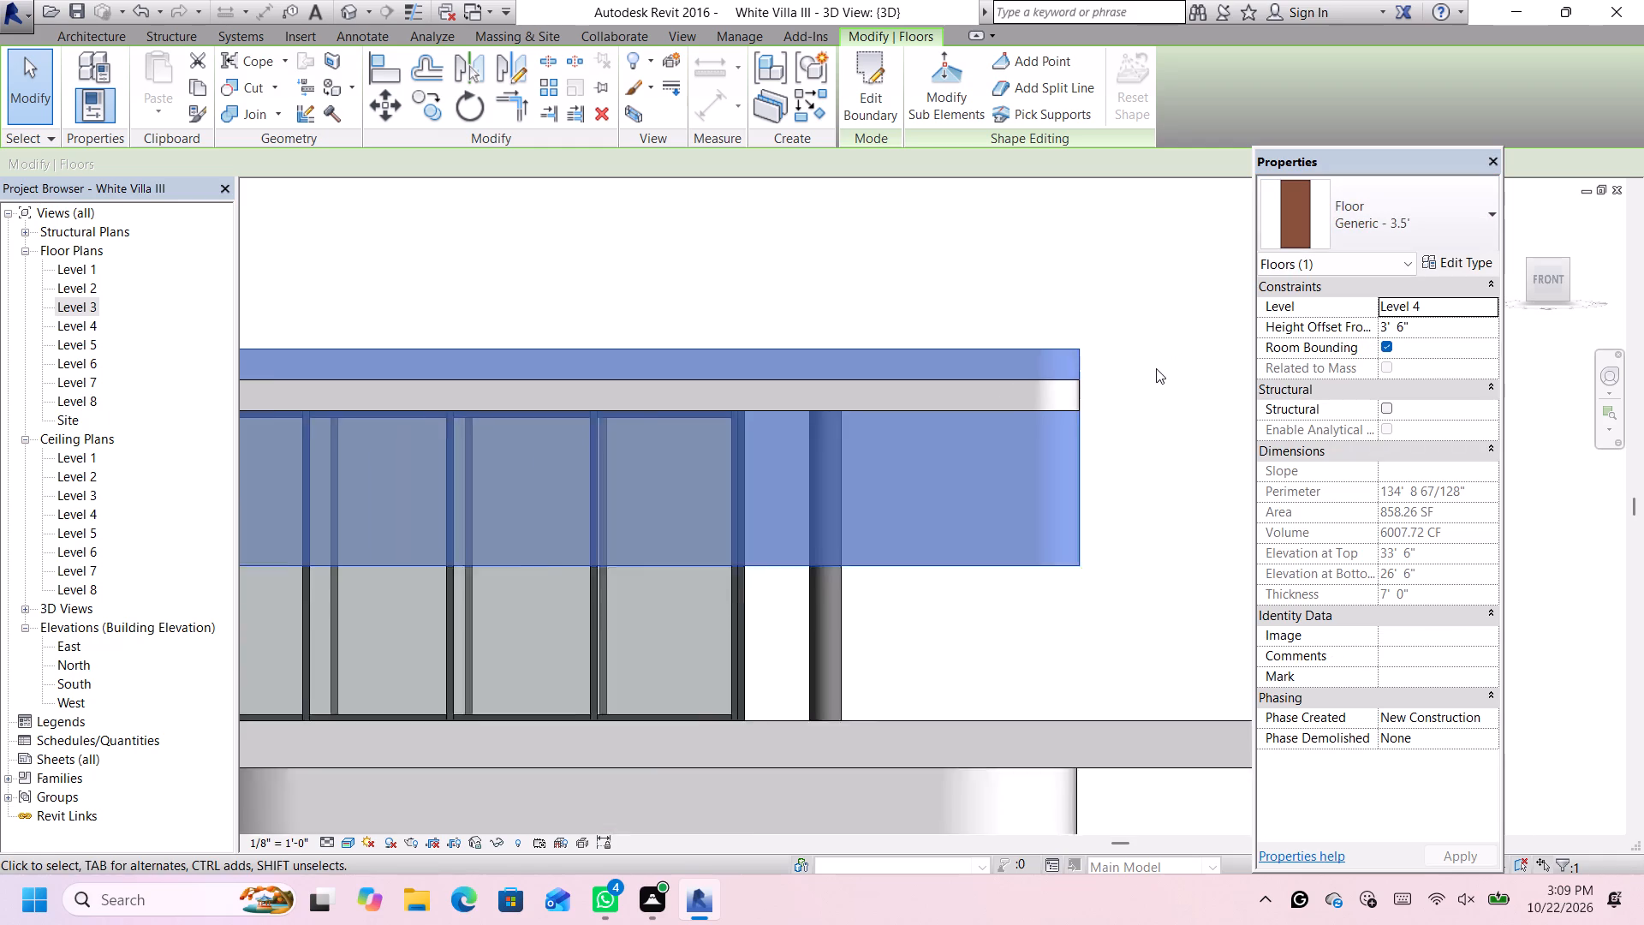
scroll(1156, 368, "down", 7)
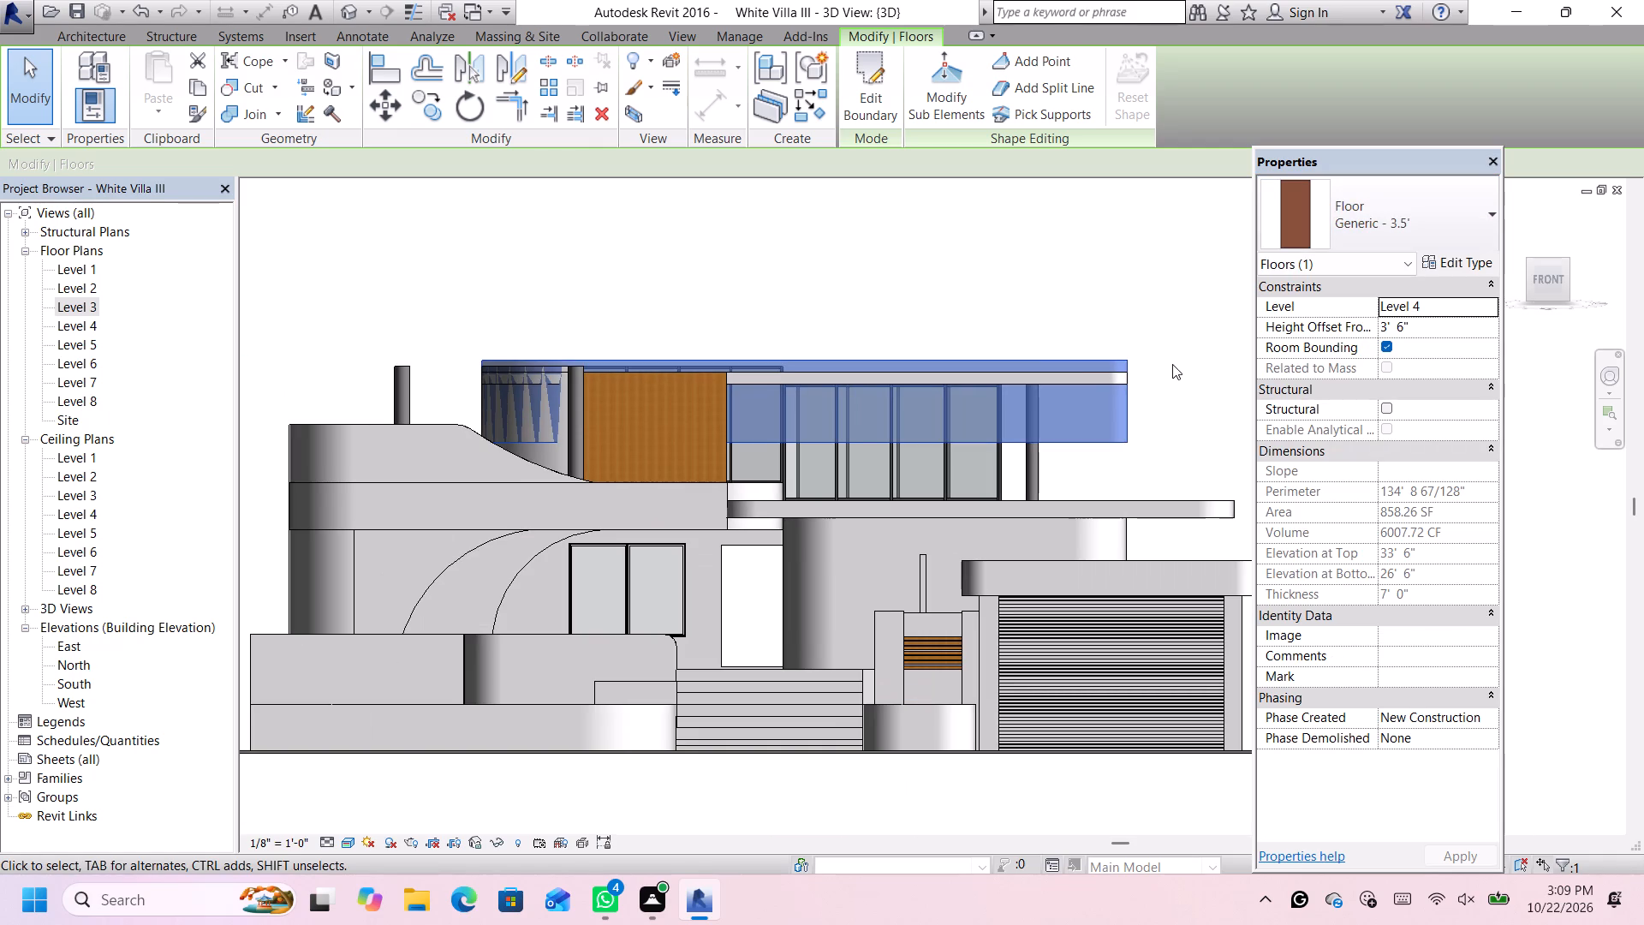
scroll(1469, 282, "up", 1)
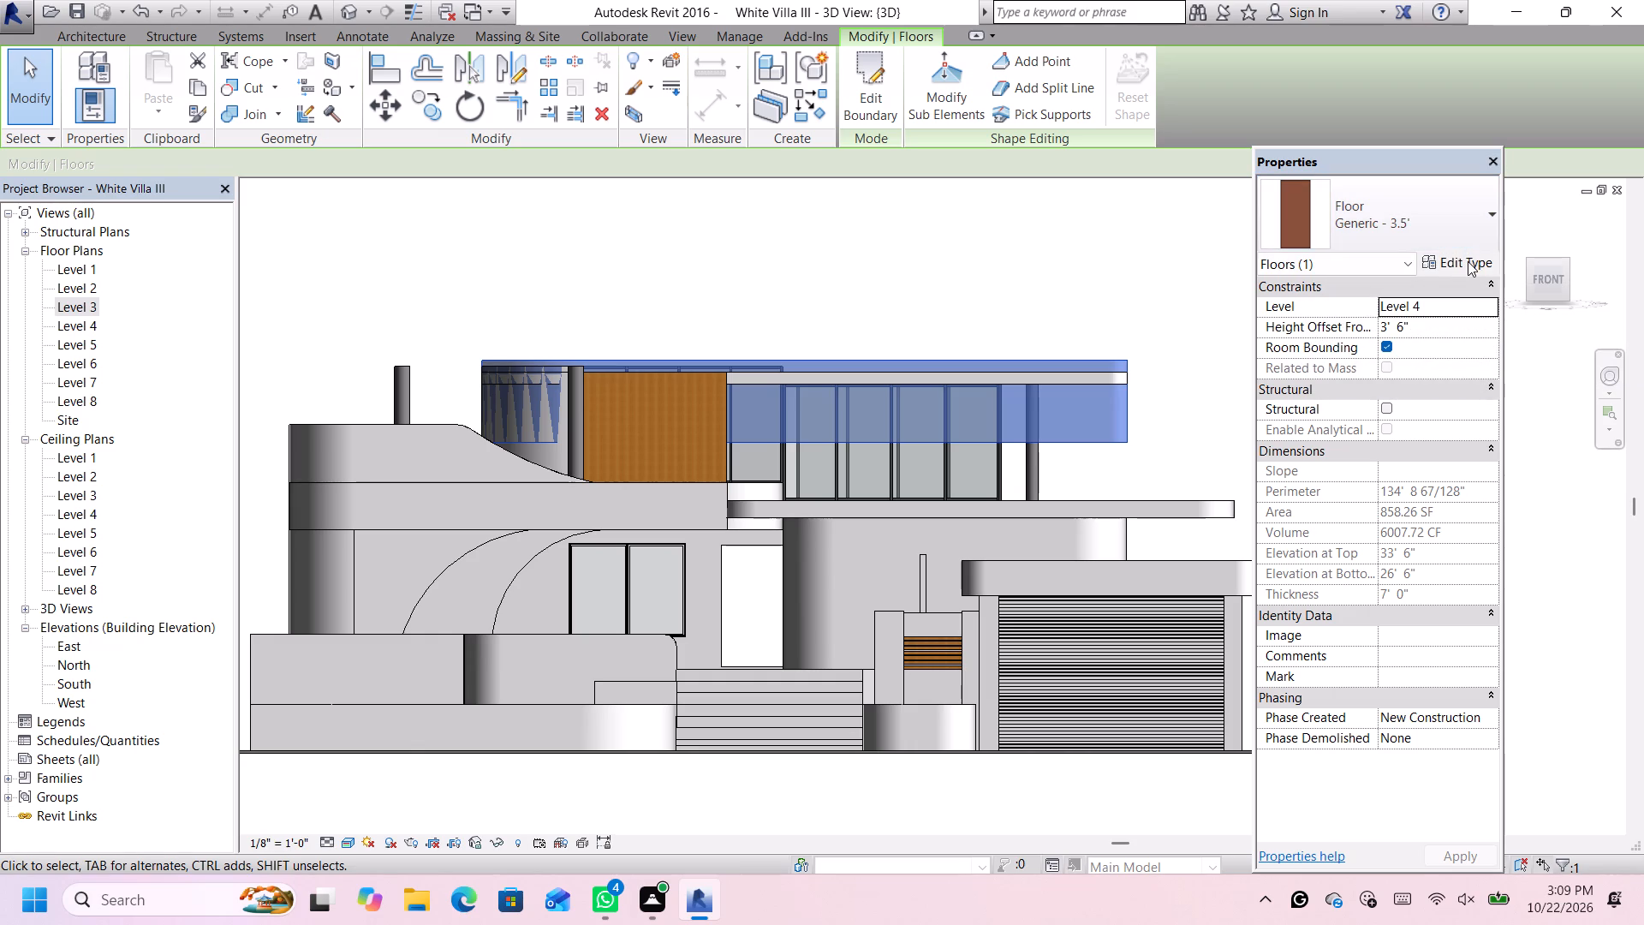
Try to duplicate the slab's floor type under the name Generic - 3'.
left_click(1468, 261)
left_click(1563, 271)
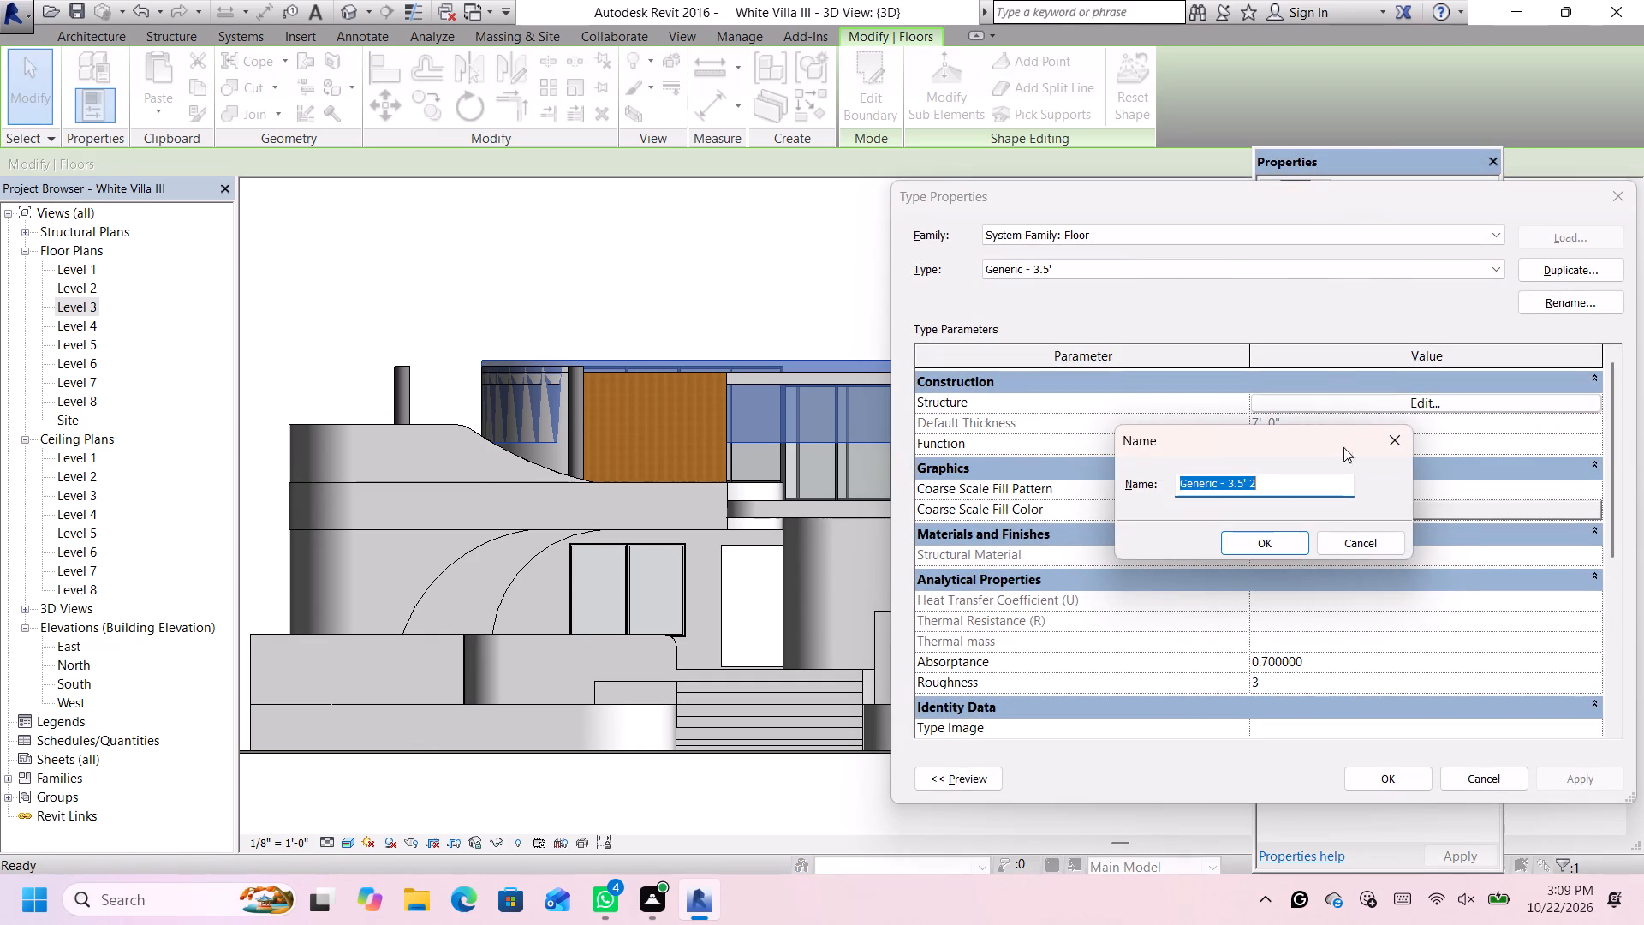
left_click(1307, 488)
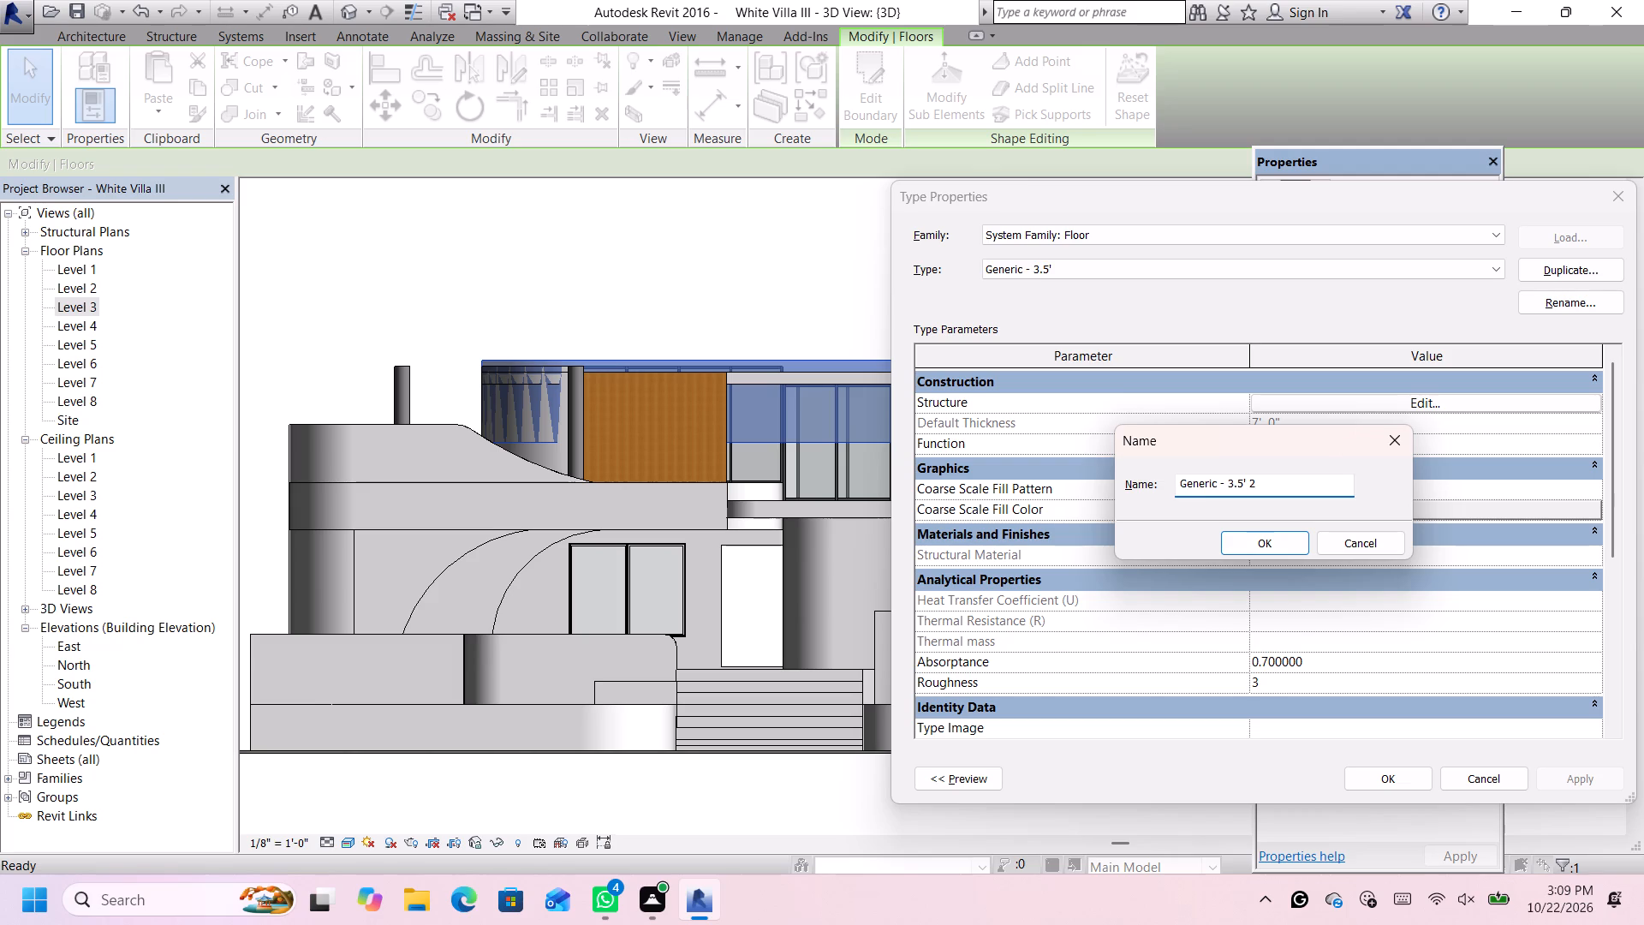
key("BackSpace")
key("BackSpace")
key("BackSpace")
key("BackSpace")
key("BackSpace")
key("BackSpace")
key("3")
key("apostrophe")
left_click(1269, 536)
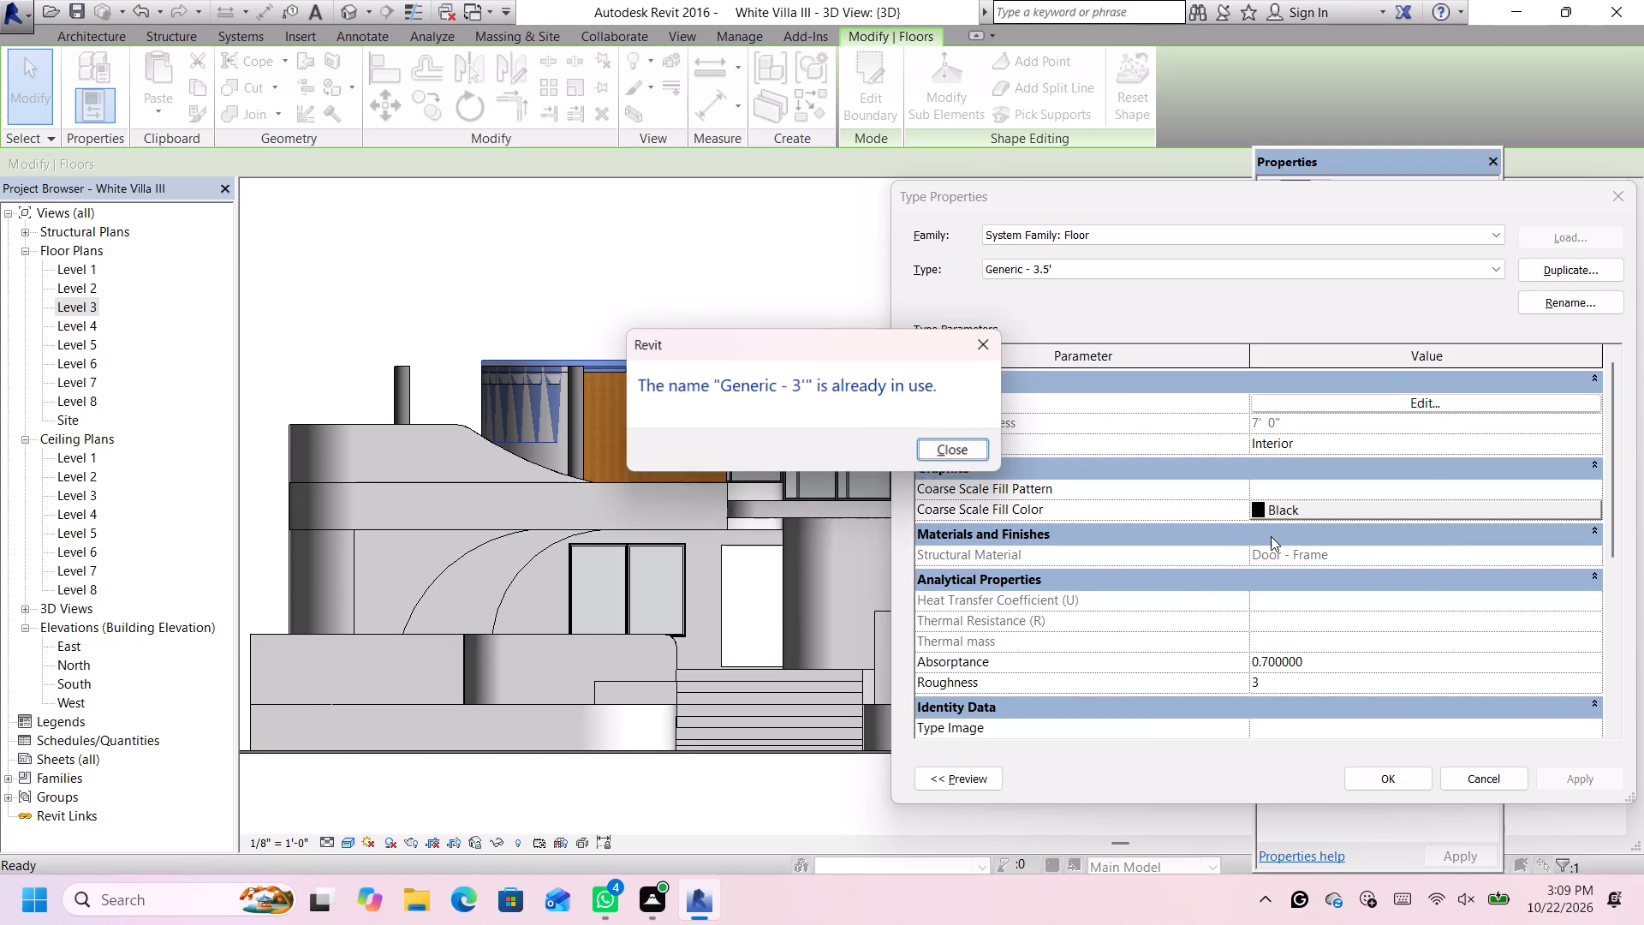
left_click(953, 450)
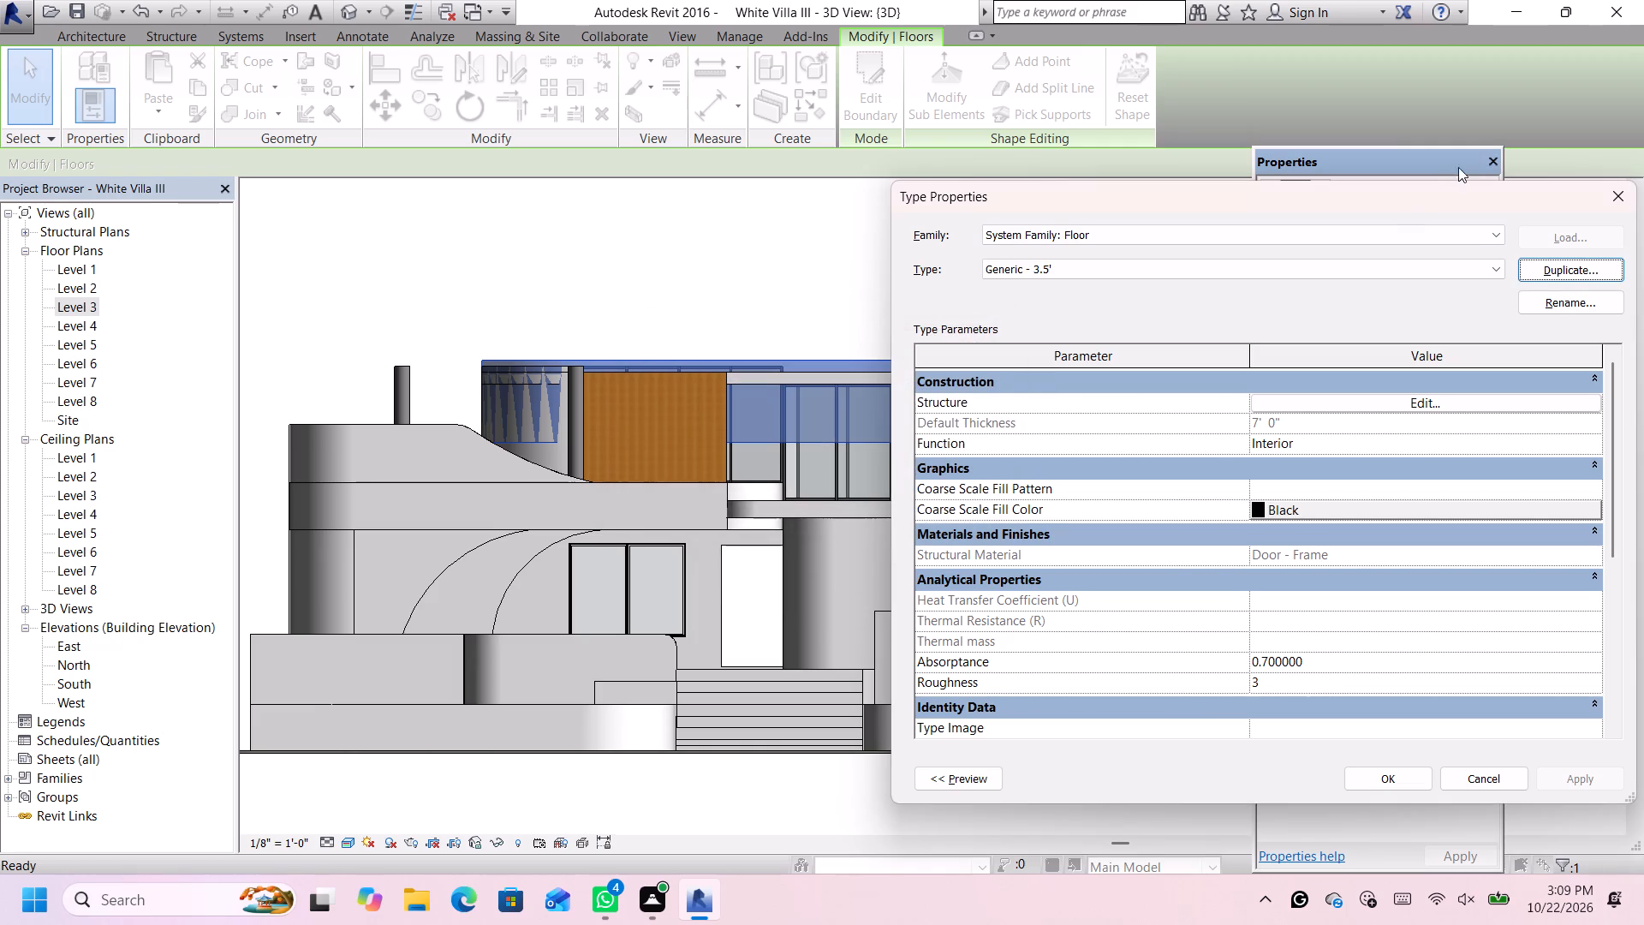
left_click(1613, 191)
Change the copied roof slab's floor type to the existing Generic - 3'.
left_click(1371, 224)
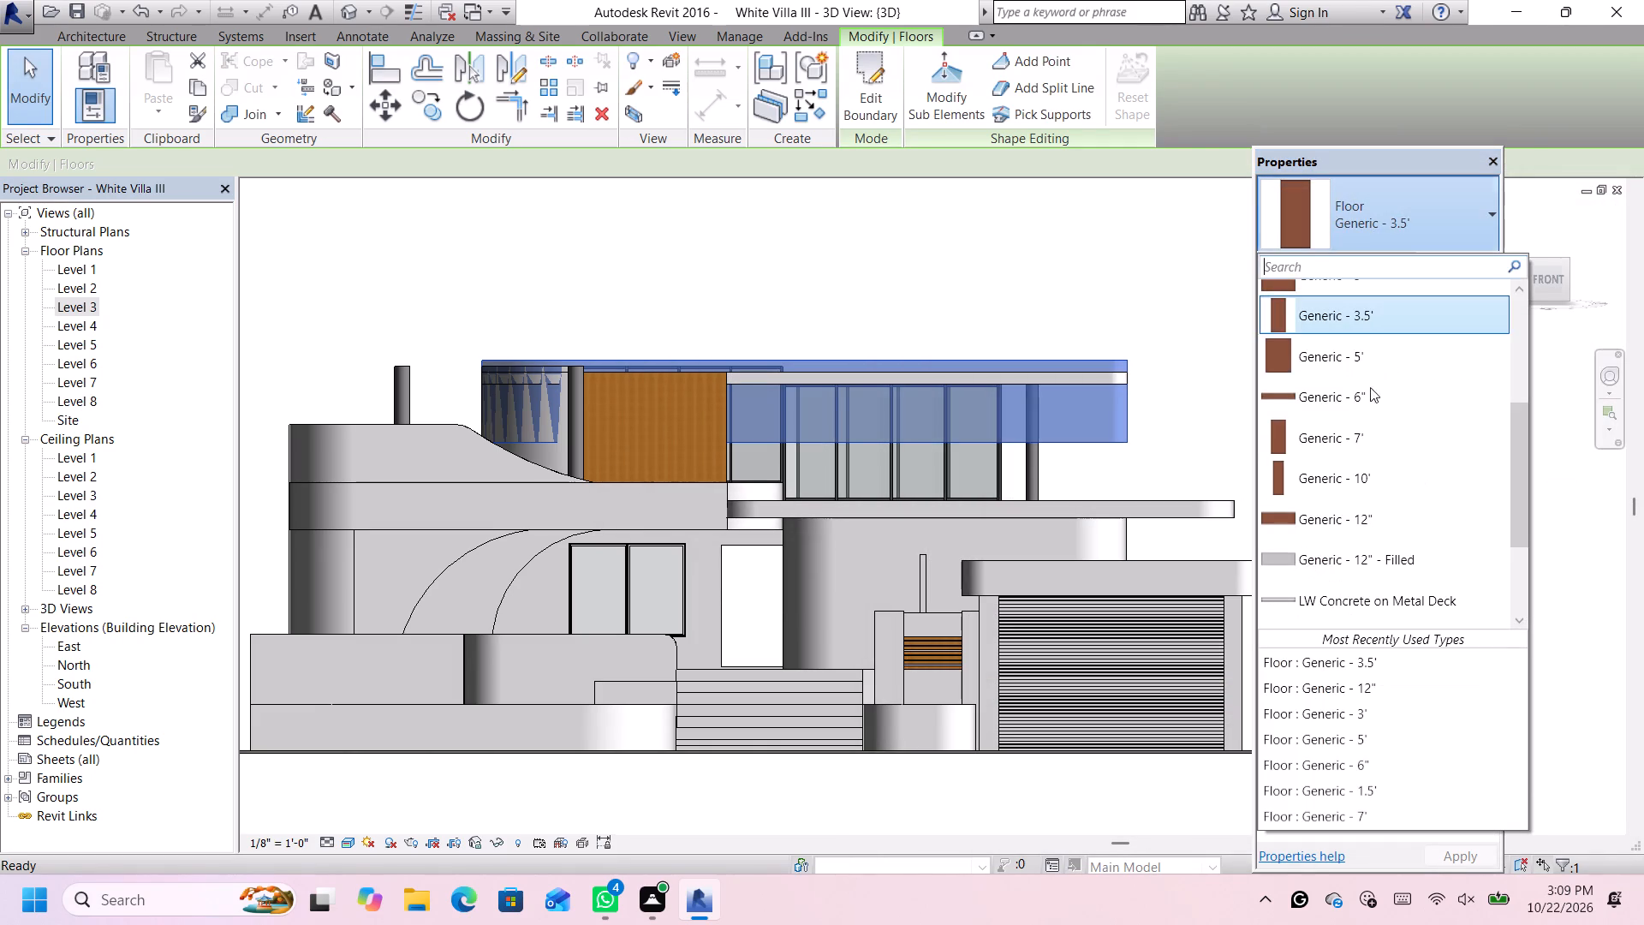
scroll(1364, 421, "up", 2)
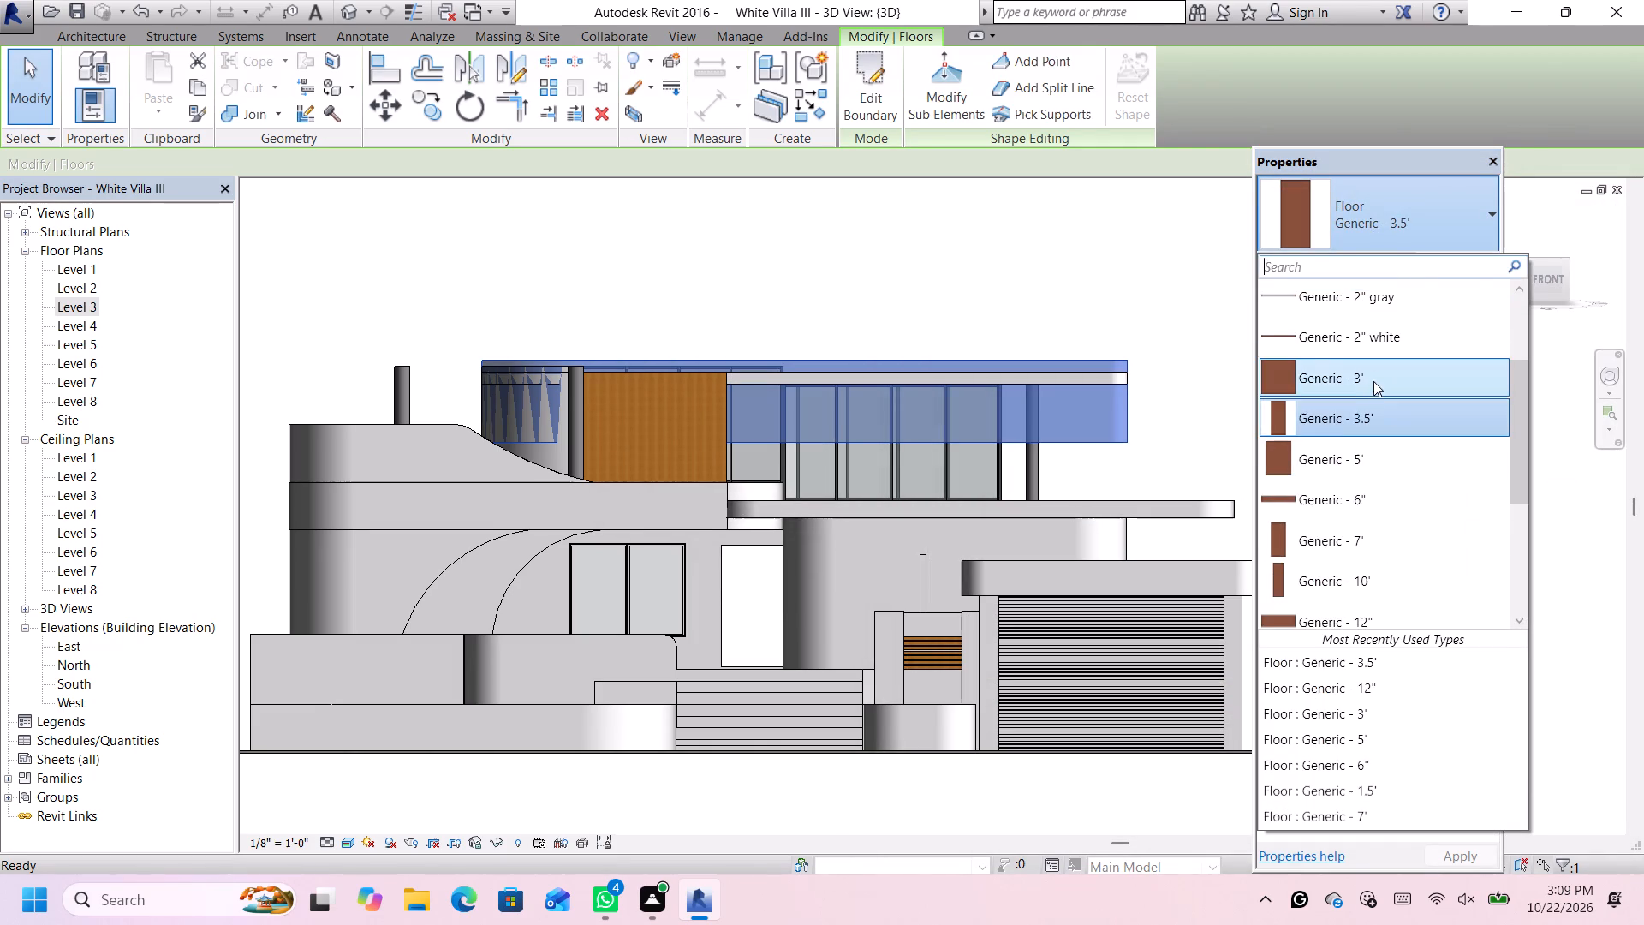
left_click(1373, 381)
scroll(1141, 359, "up", 1)
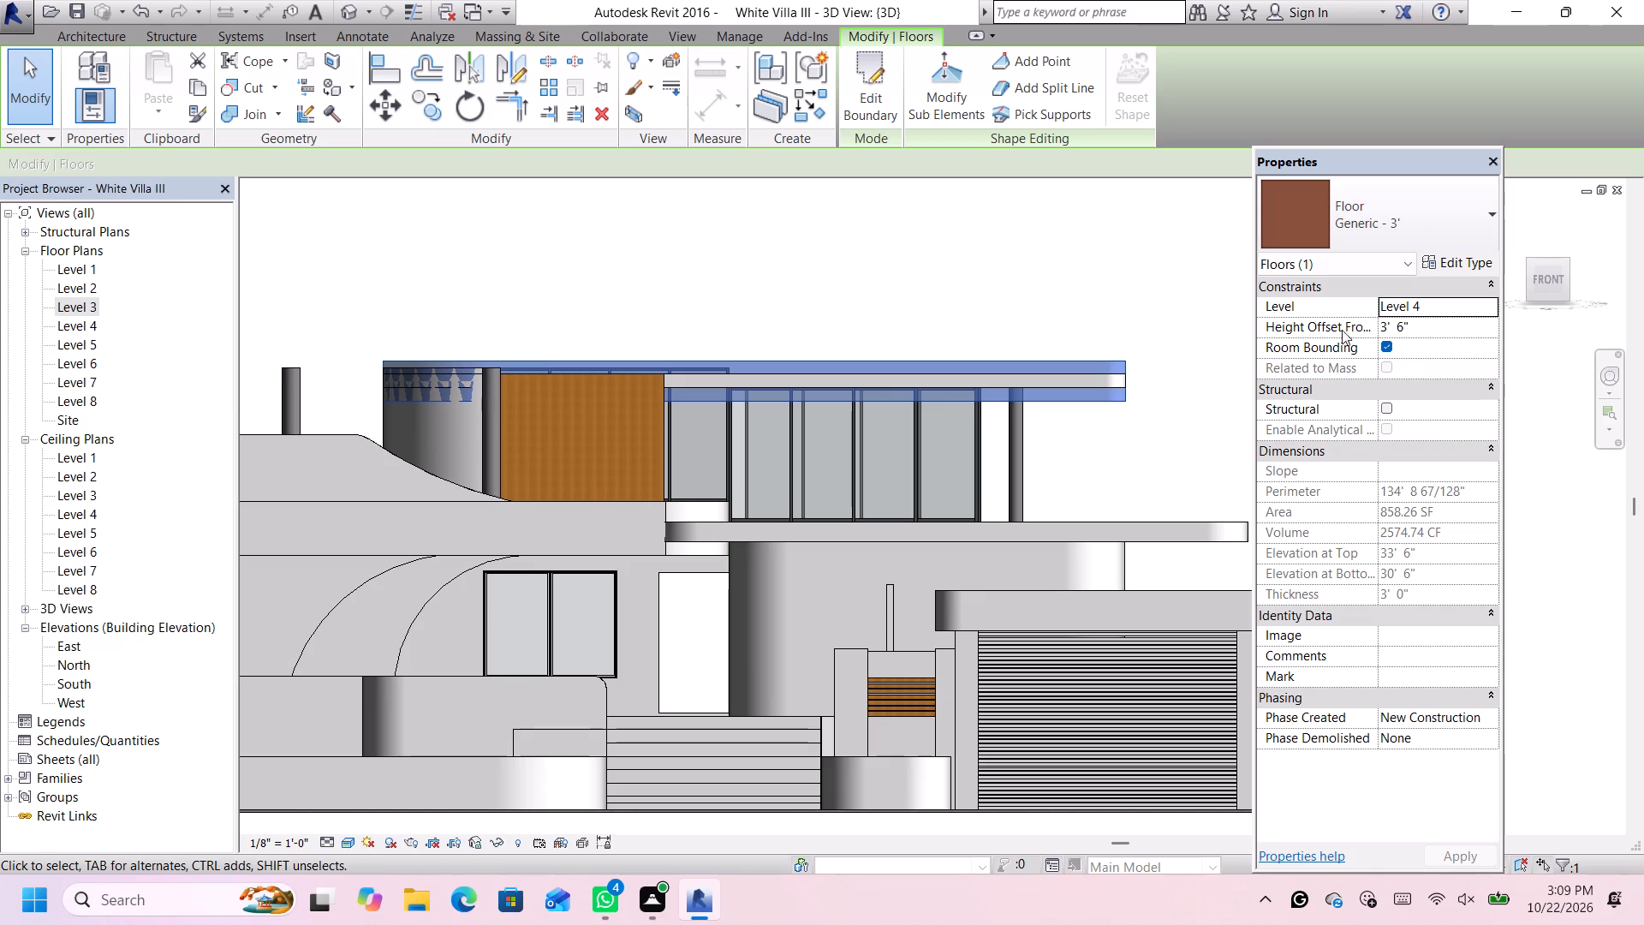
Set the copied 3' roof slab's height offset from Level 4 to 5' 6" and deselect it.
scroll(1424, 328, "up", 2)
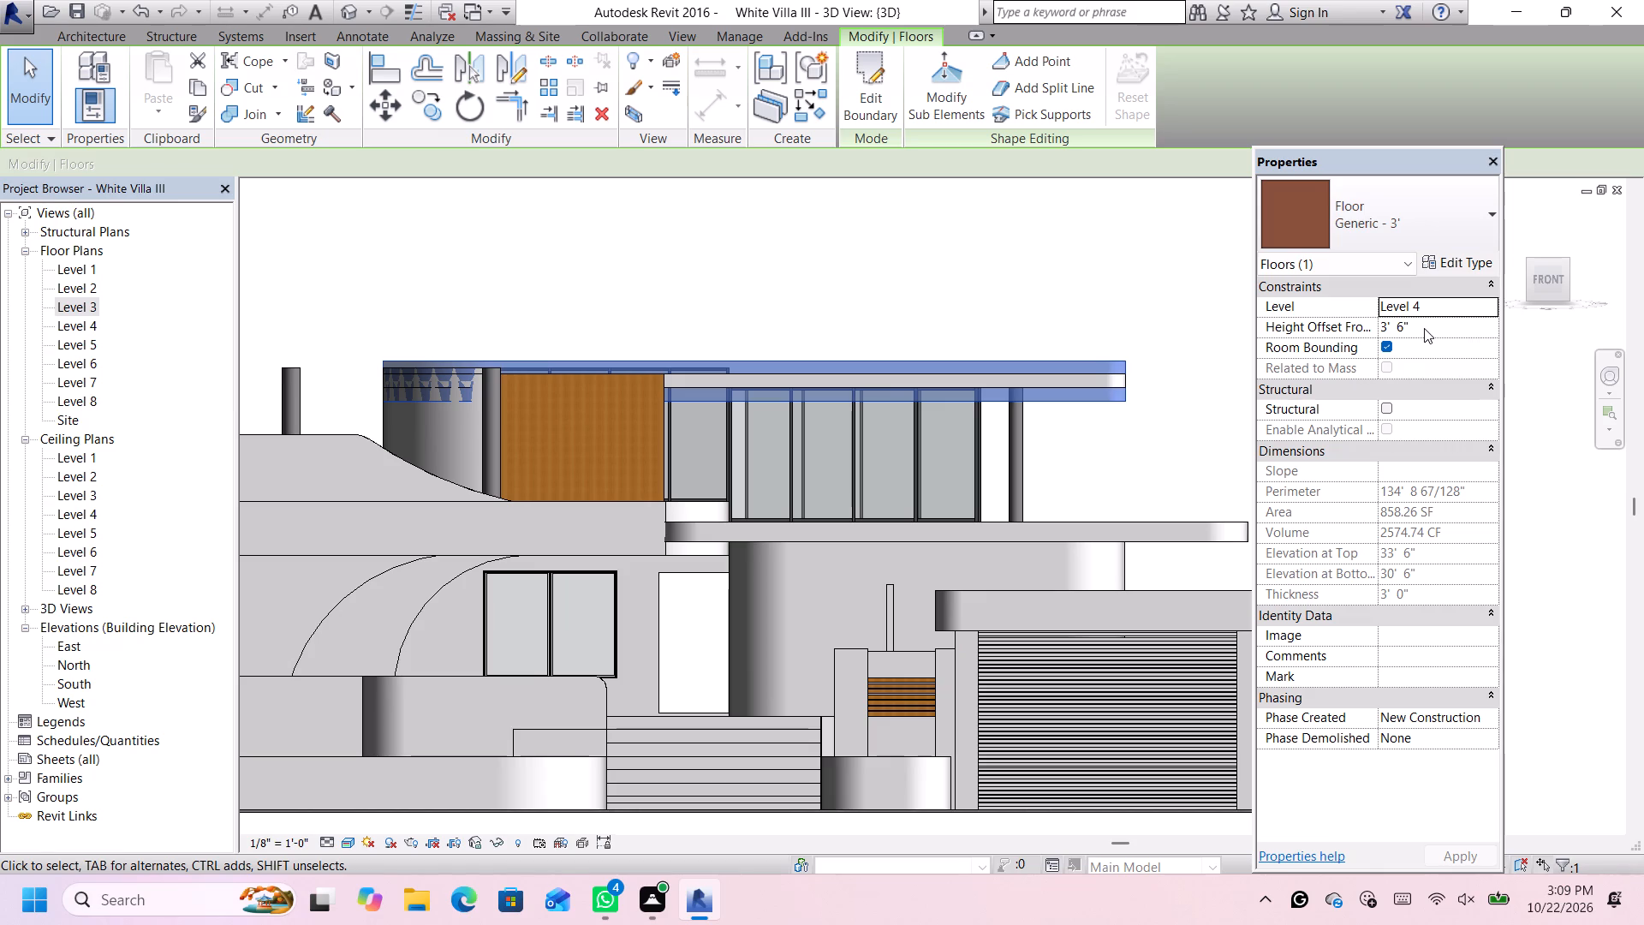
left_click(1423, 328)
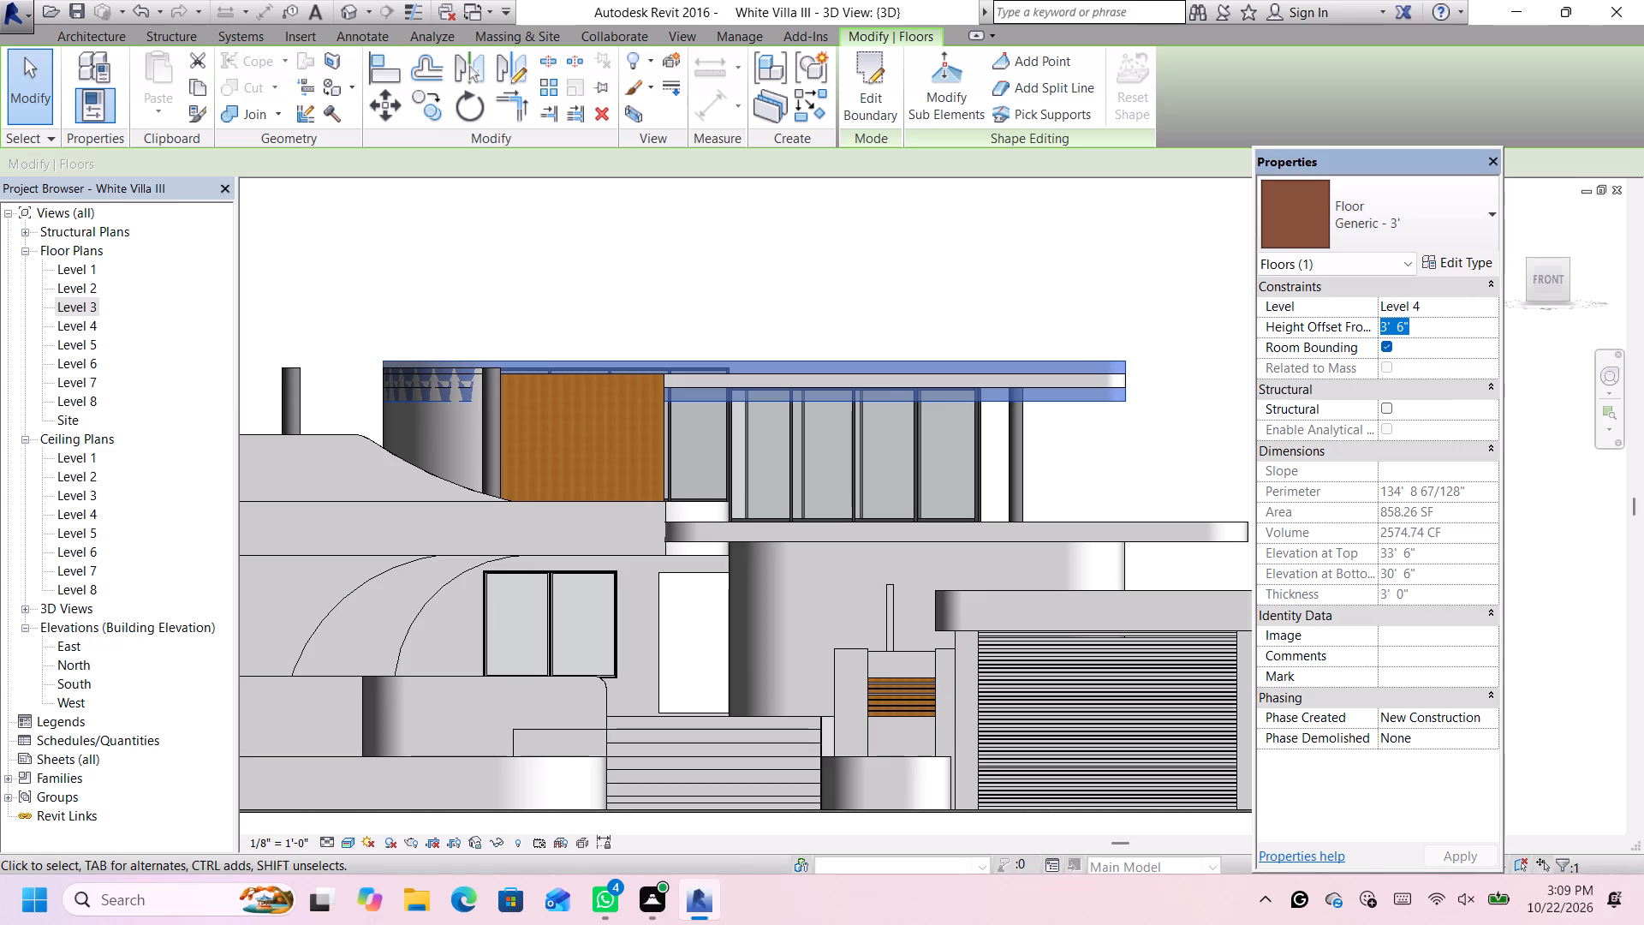
left_click(1394, 329)
left_click(1387, 329)
key("BackSpace")
key("5")
key("Return")
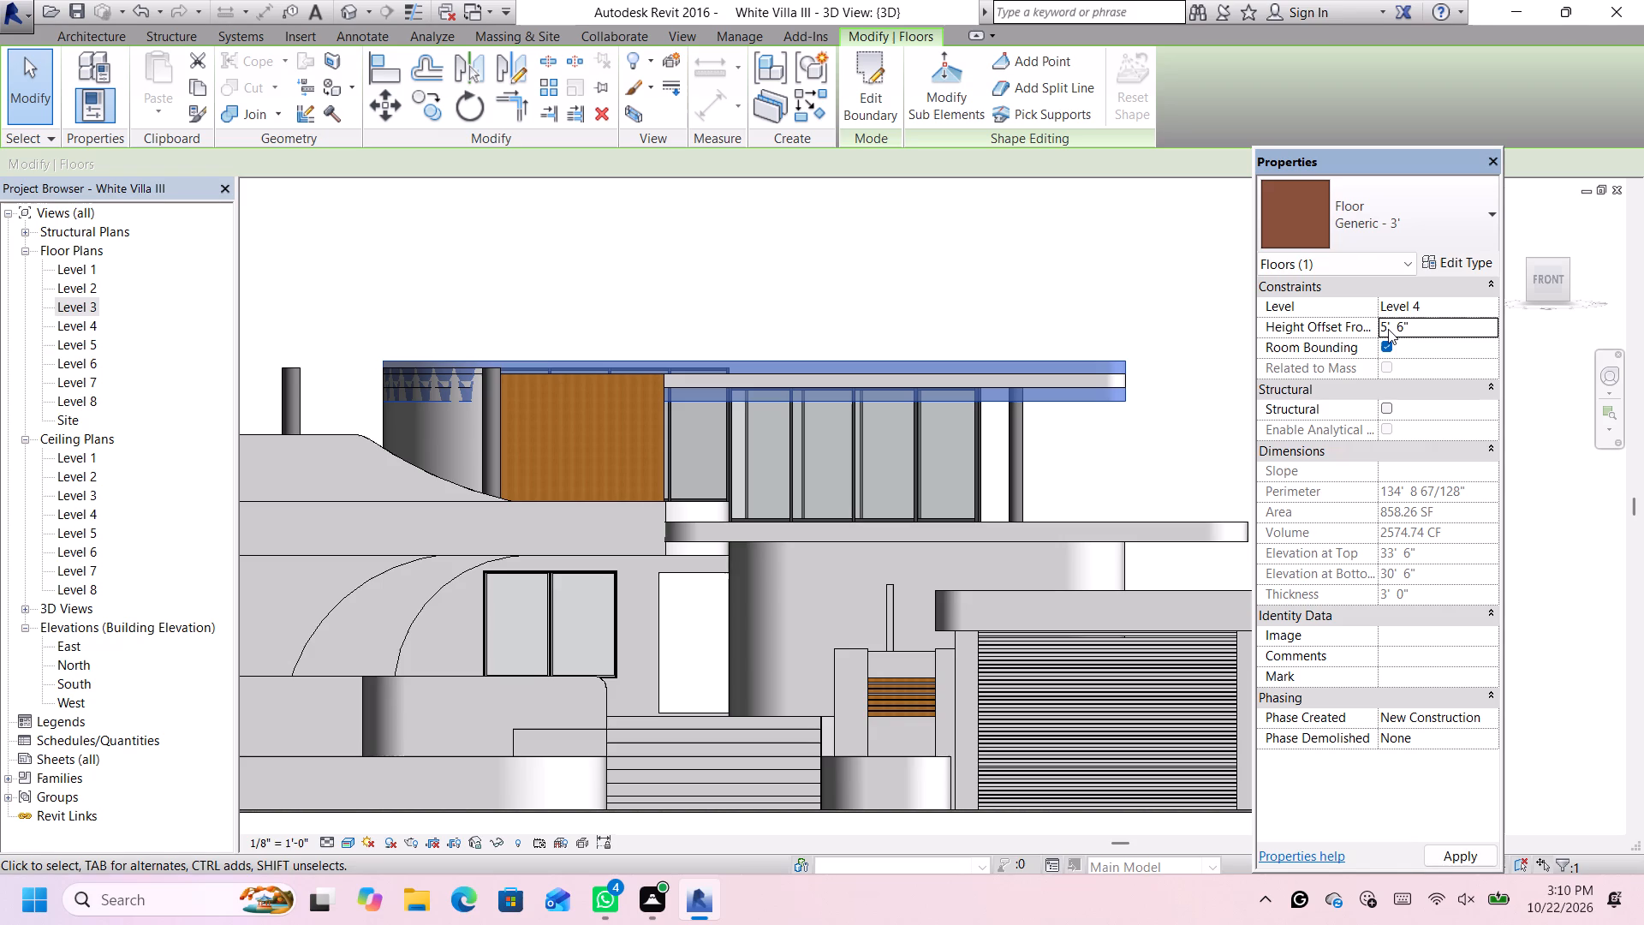
key("Return")
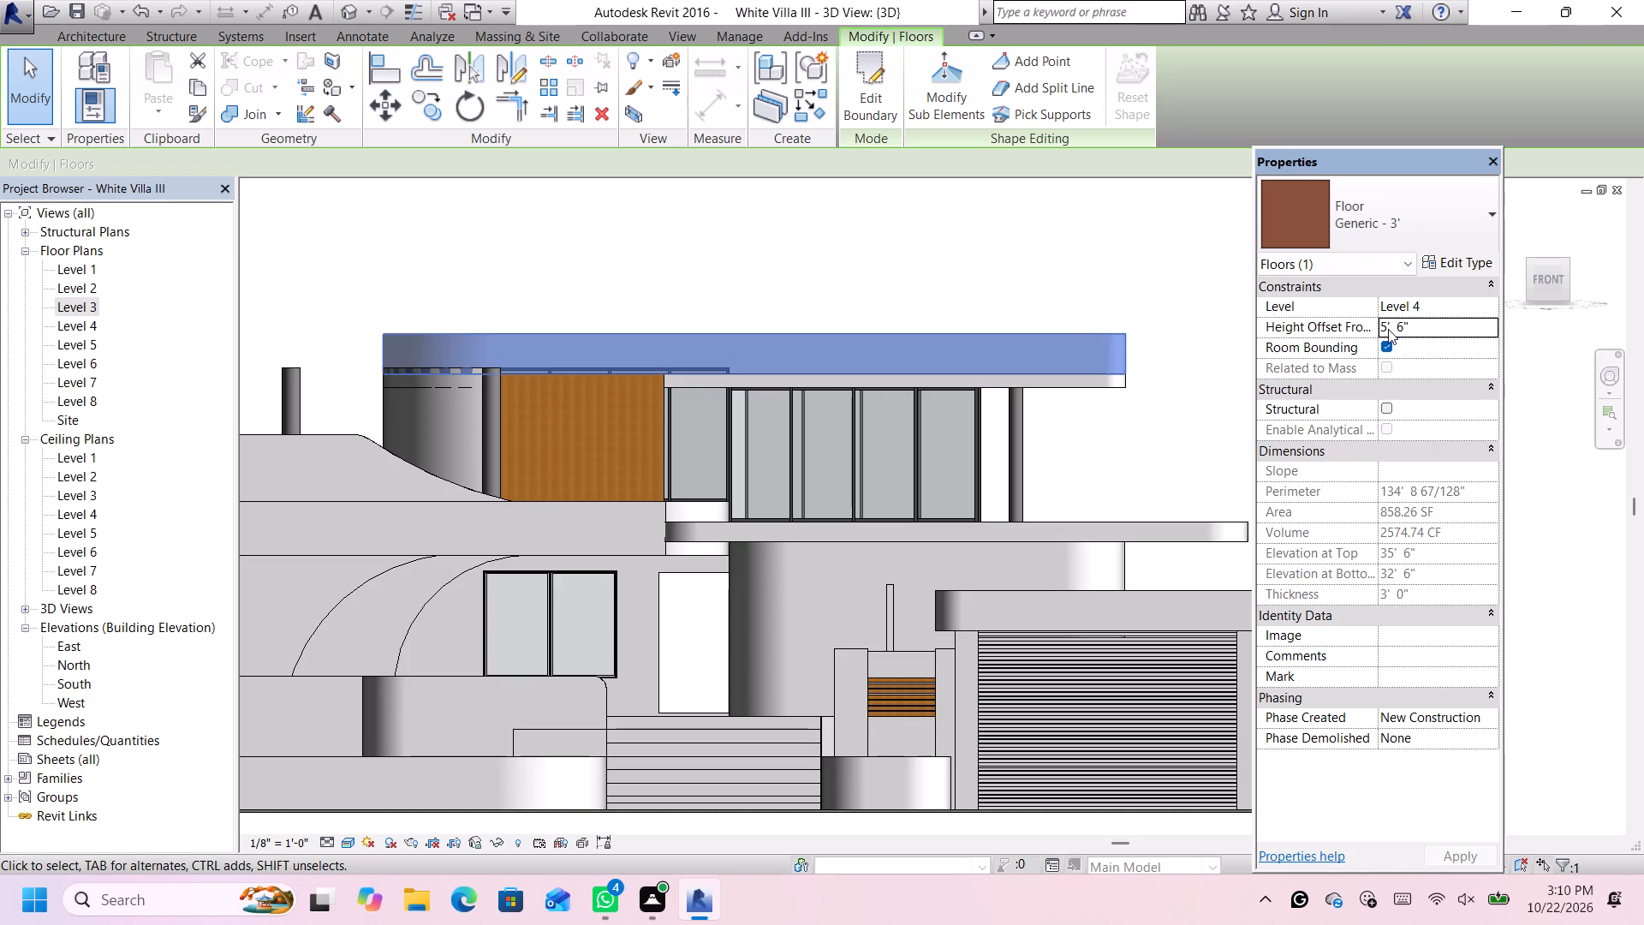
left_click(1185, 388)
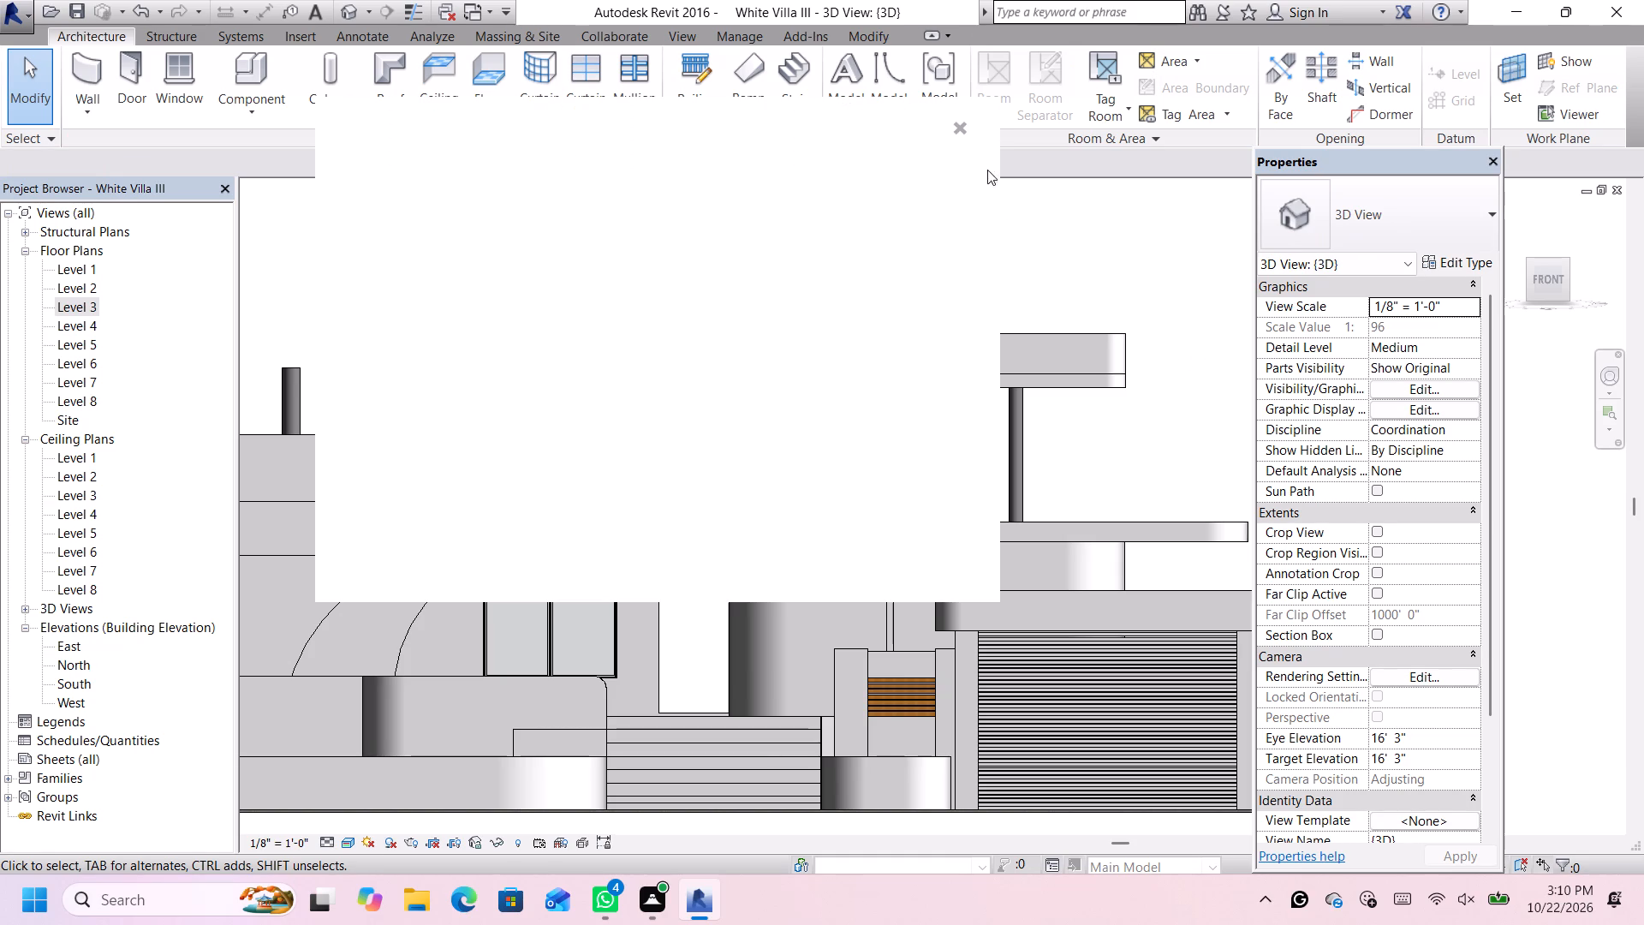
Examine the stacked roof slabs and the two free-standing round columns from the front and from above.
left_click(961, 131)
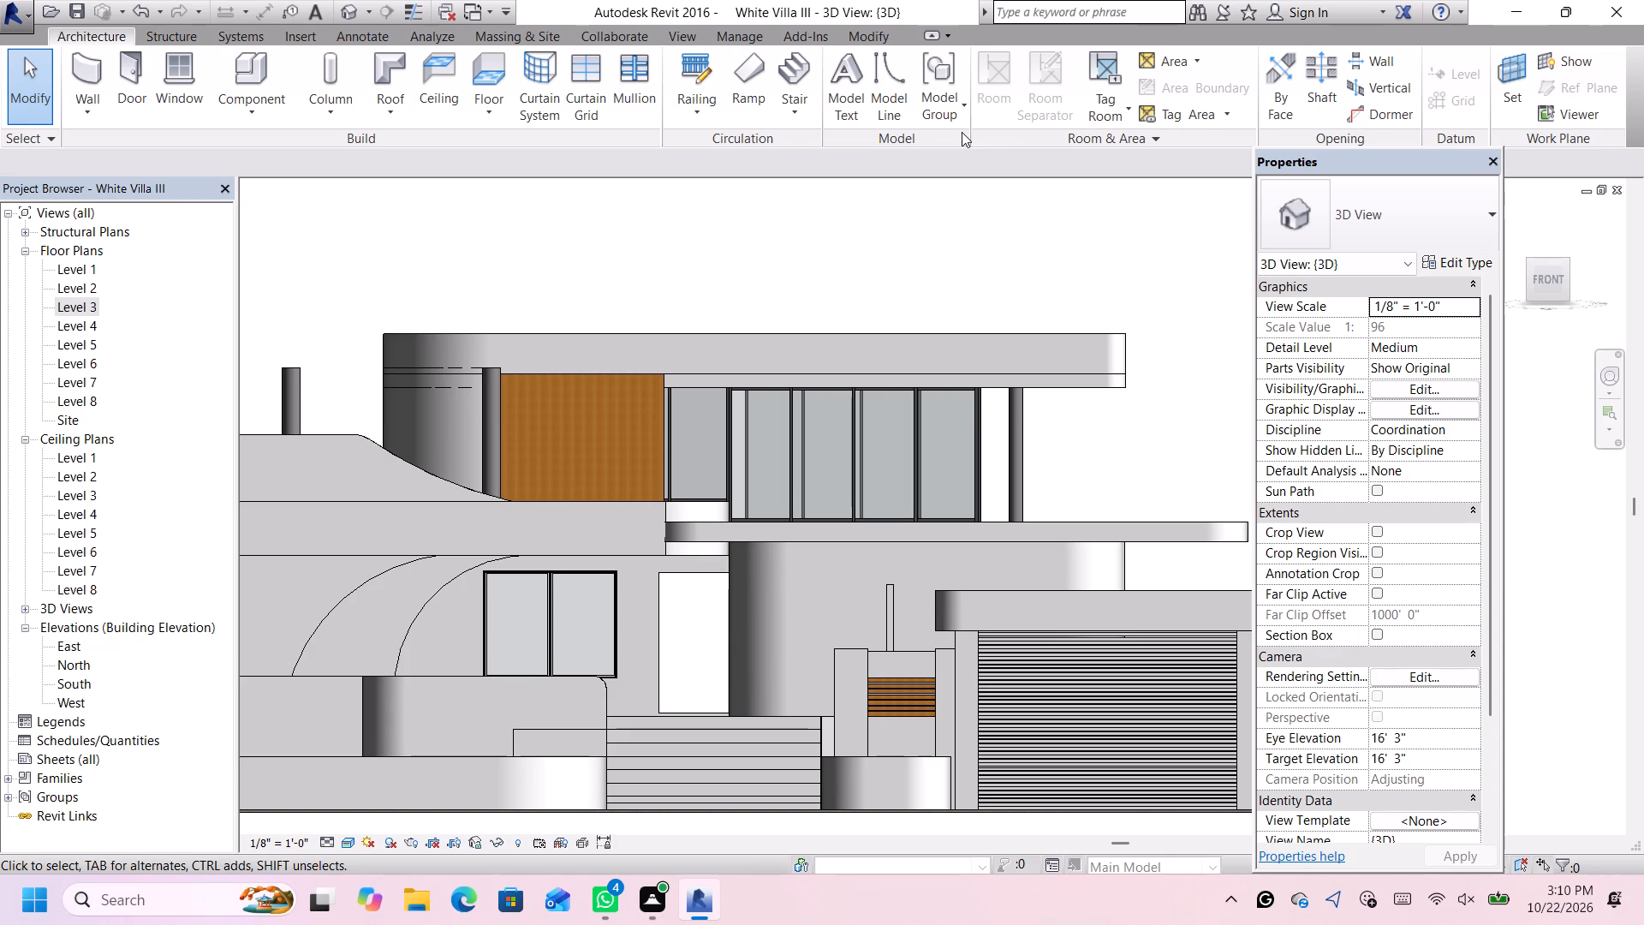
scroll(972, 149, "down", 1)
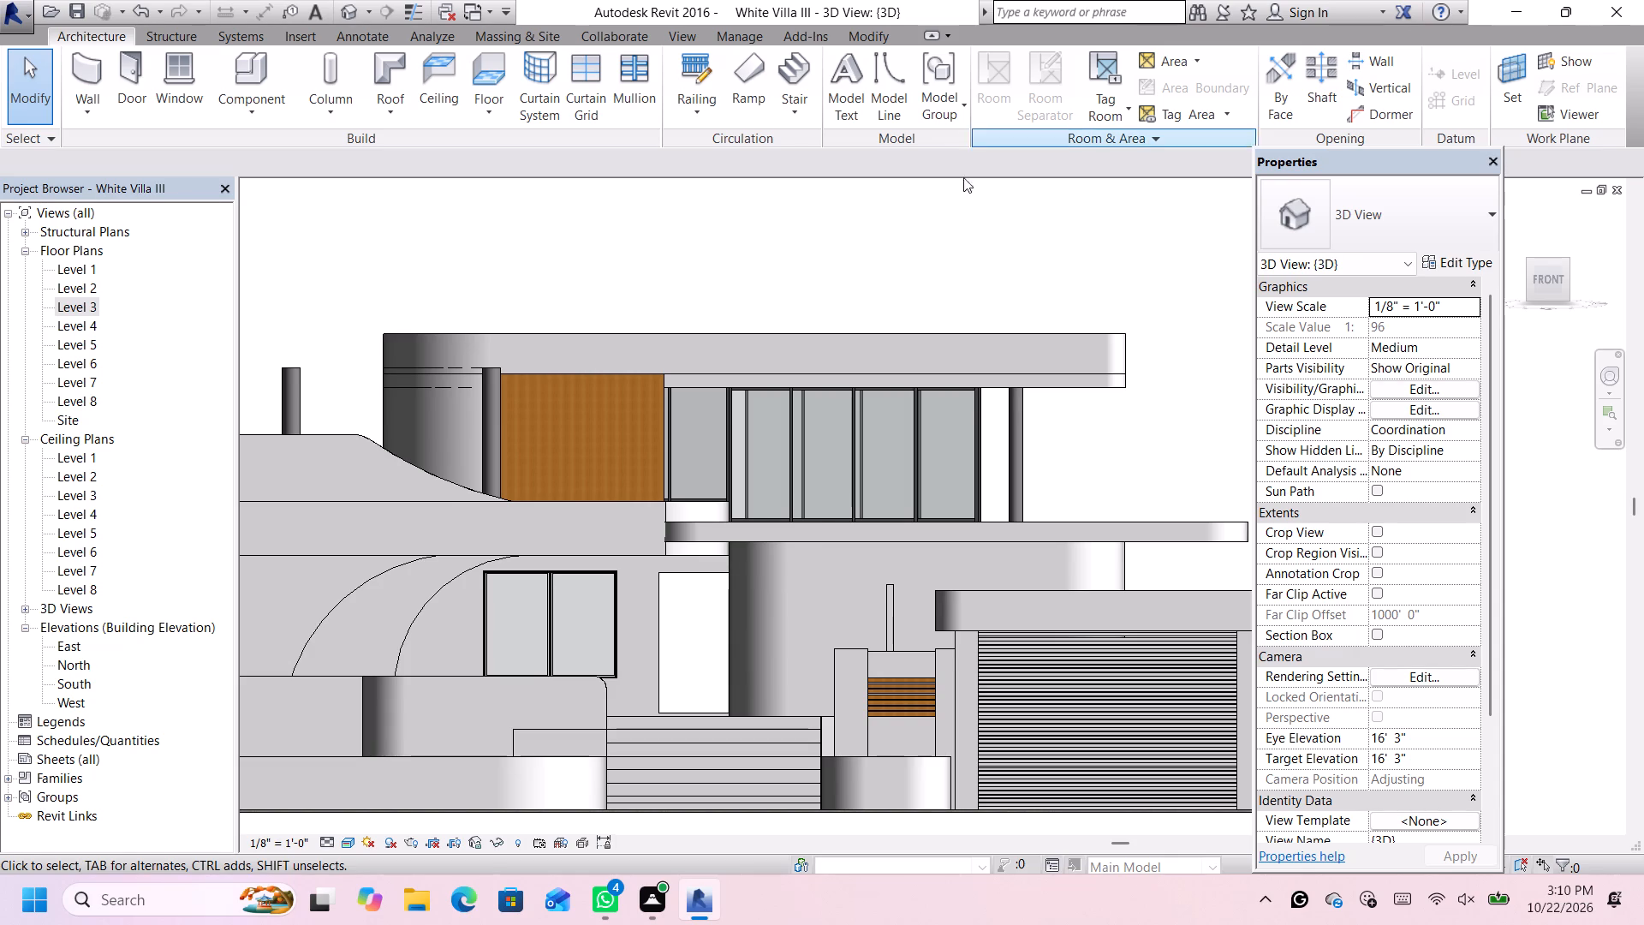
scroll(945, 259, "down", 2)
scroll(967, 254, "up", 1)
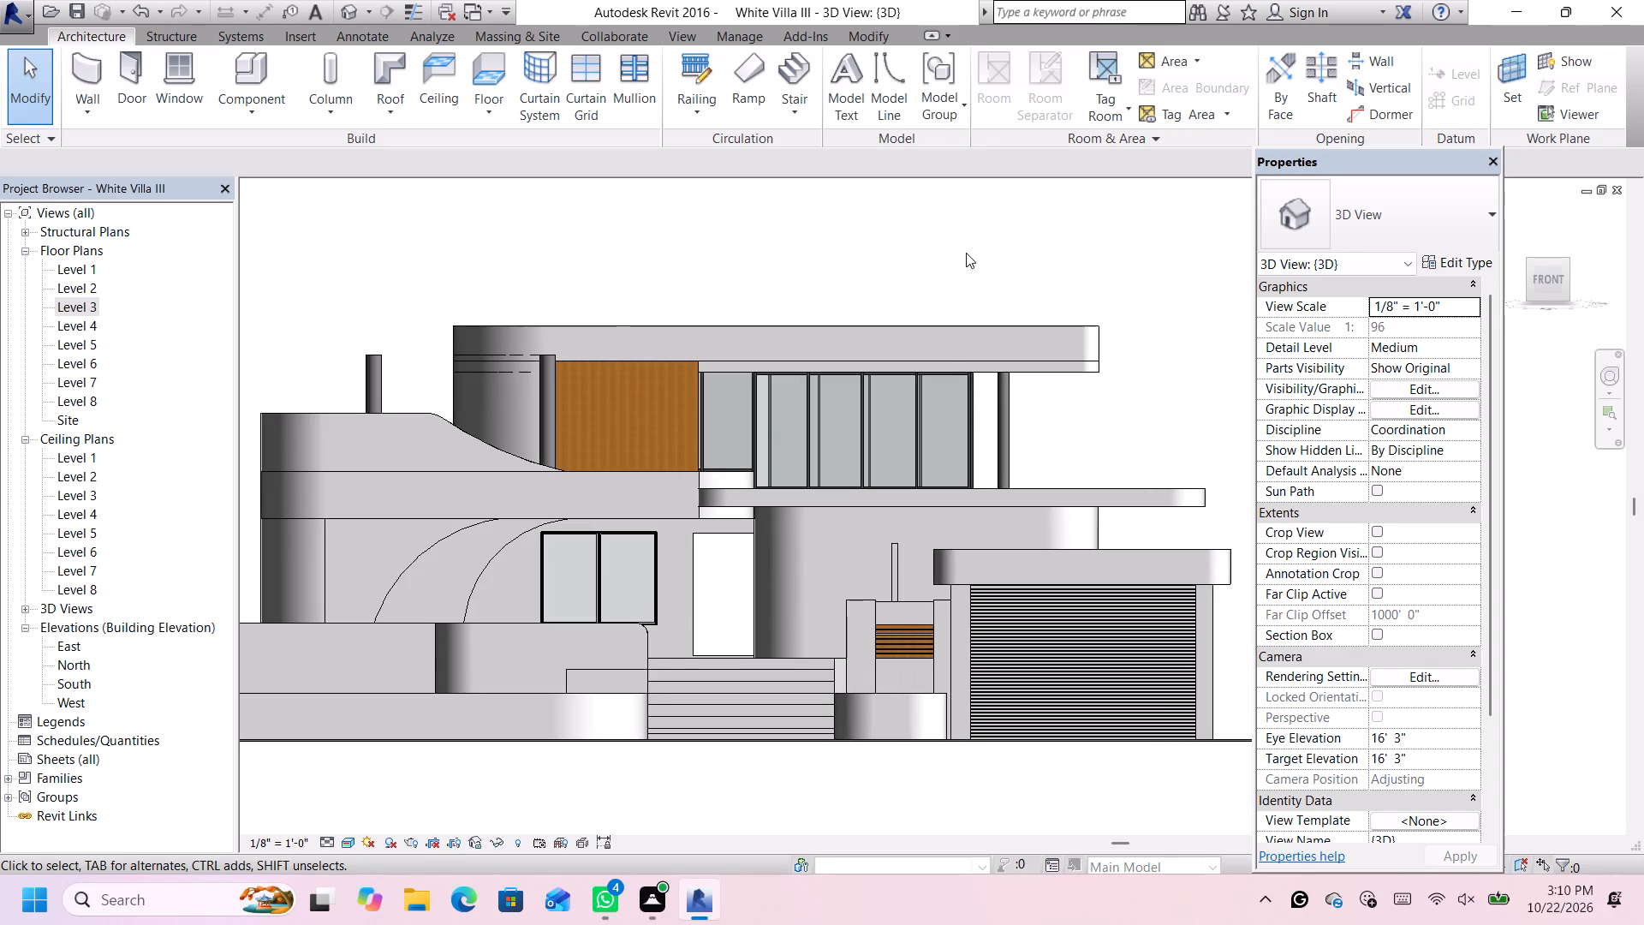
middle_click_drag(966, 253, 963, 288)
scroll(964, 287, "up", 1)
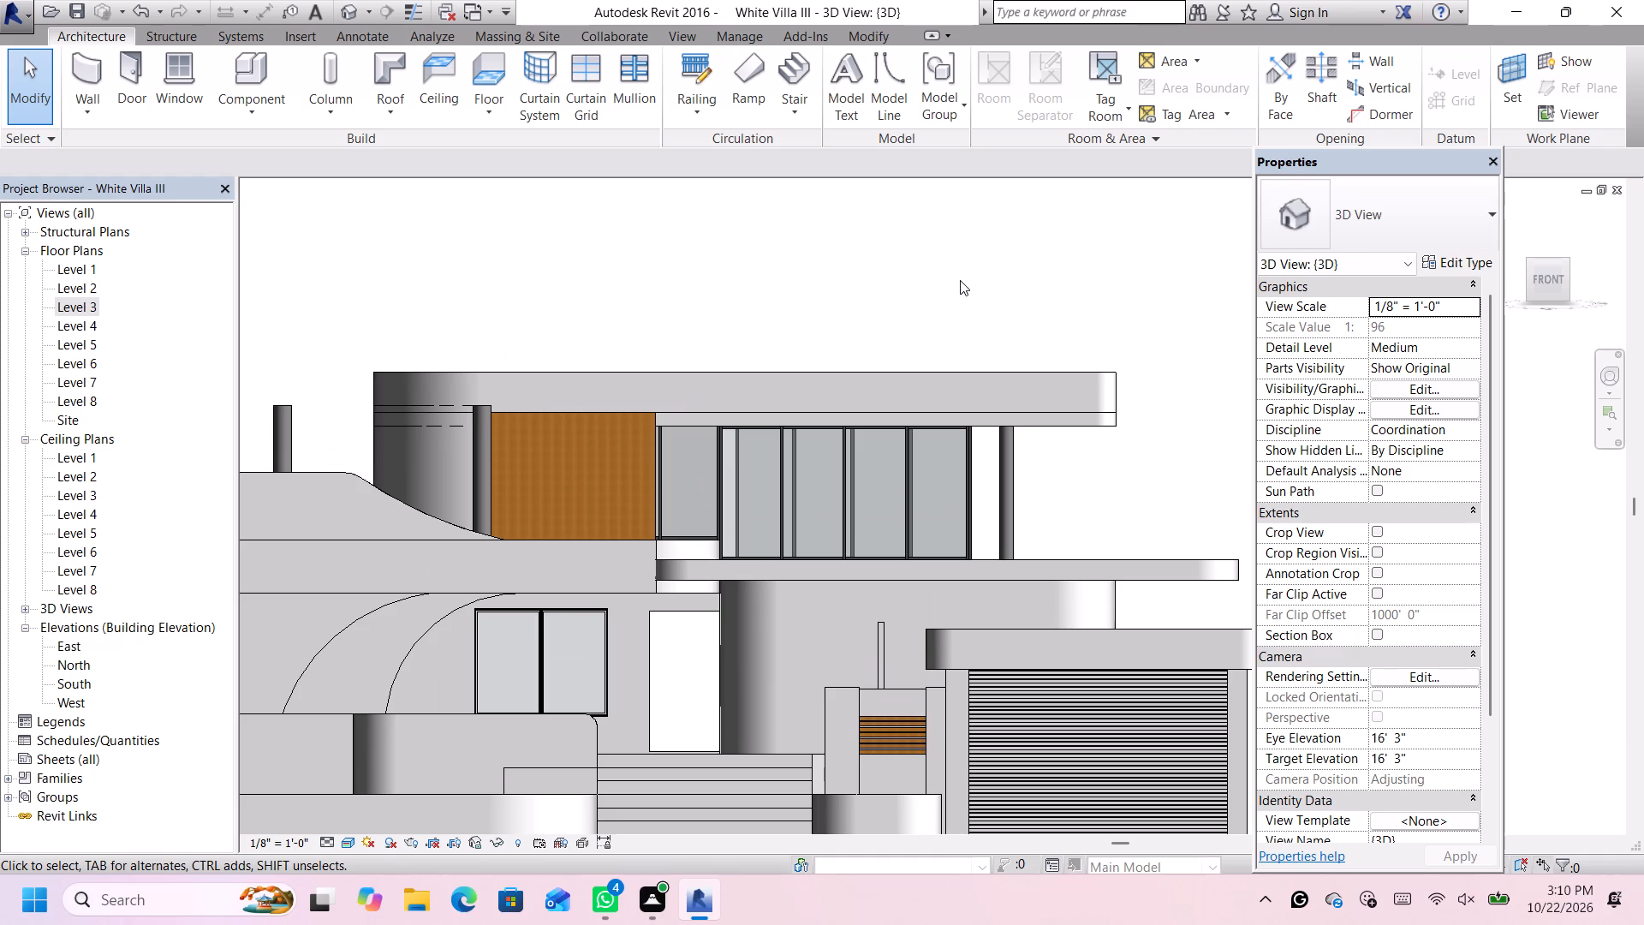
scroll(960, 280, "up", 1)
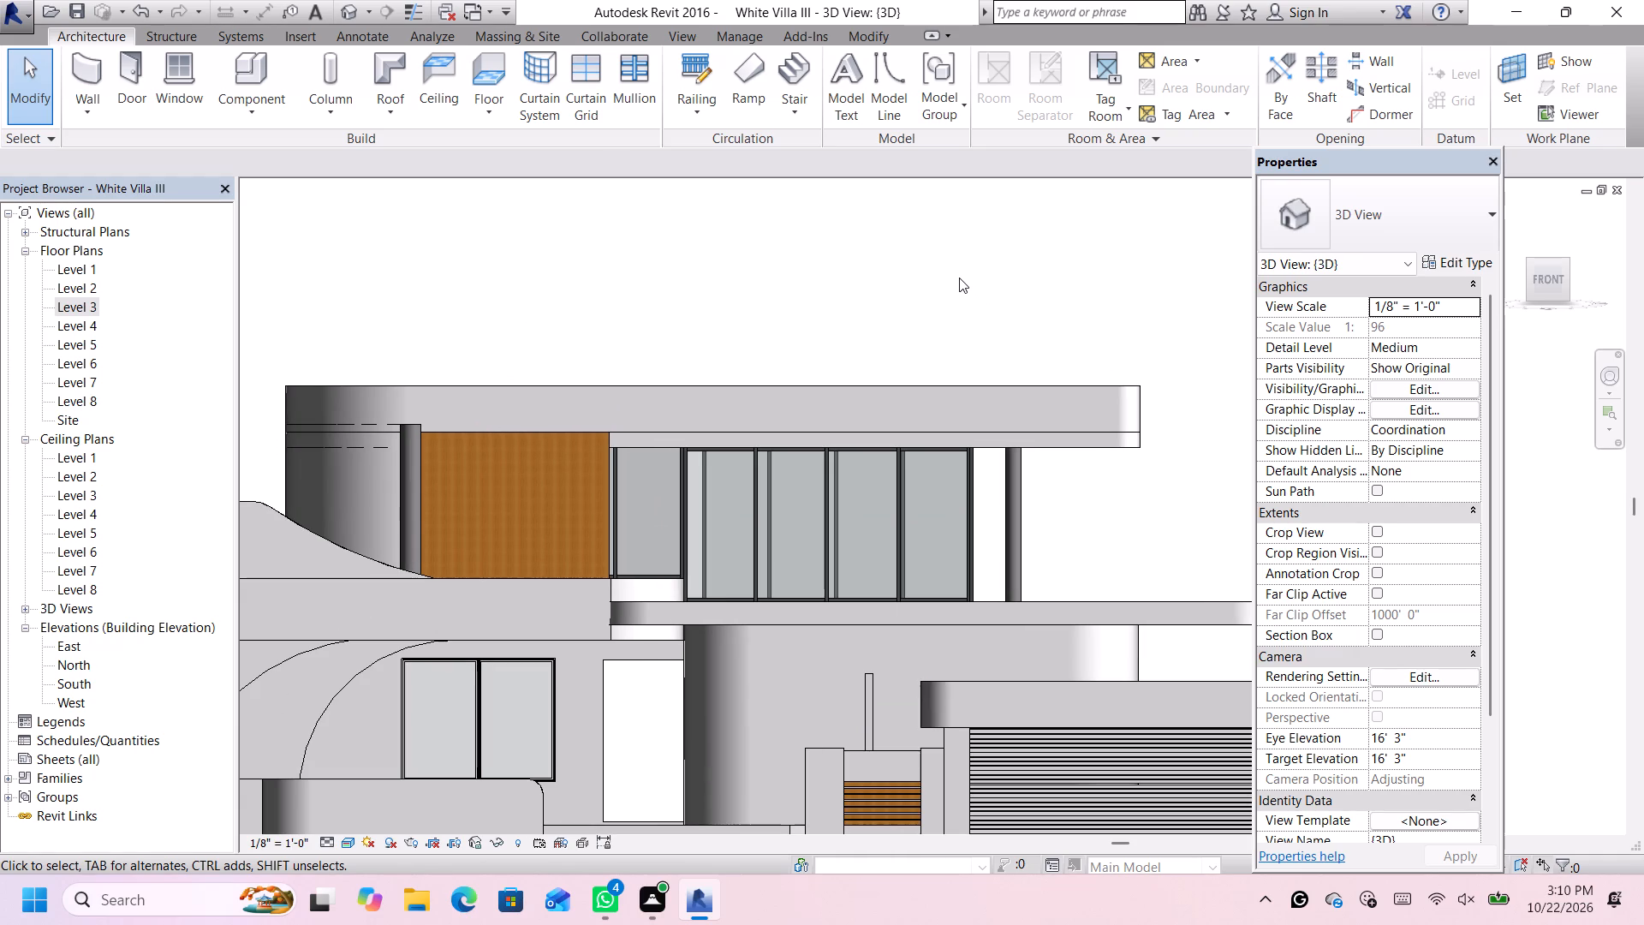
scroll(959, 275, "down", 2)
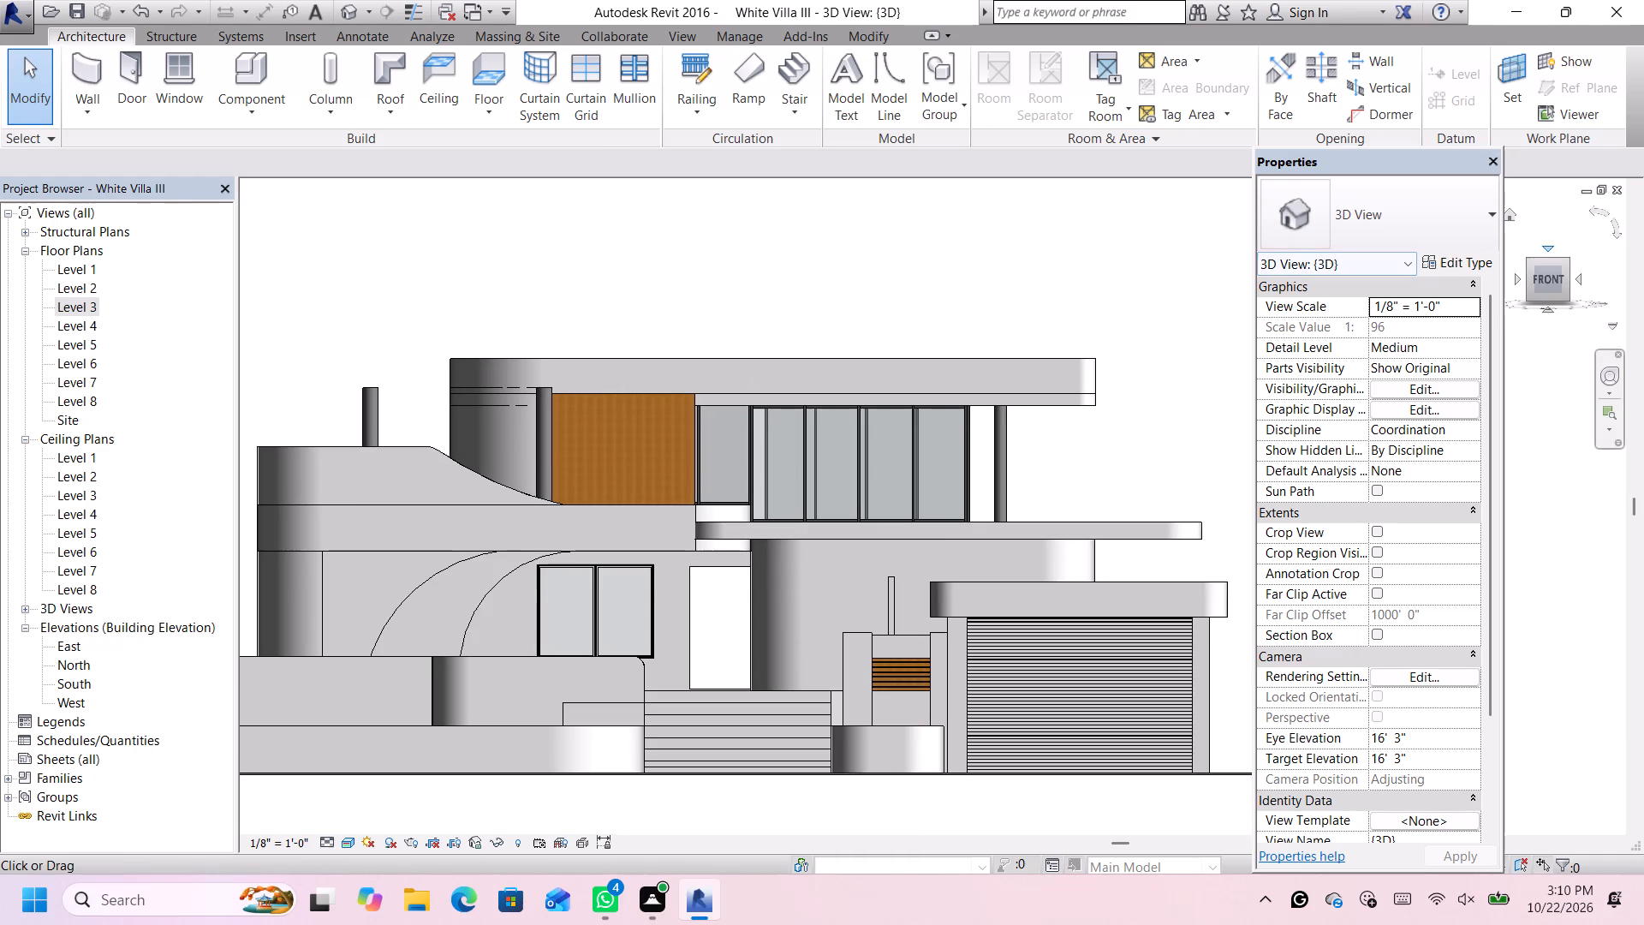
left_click(1546, 259)
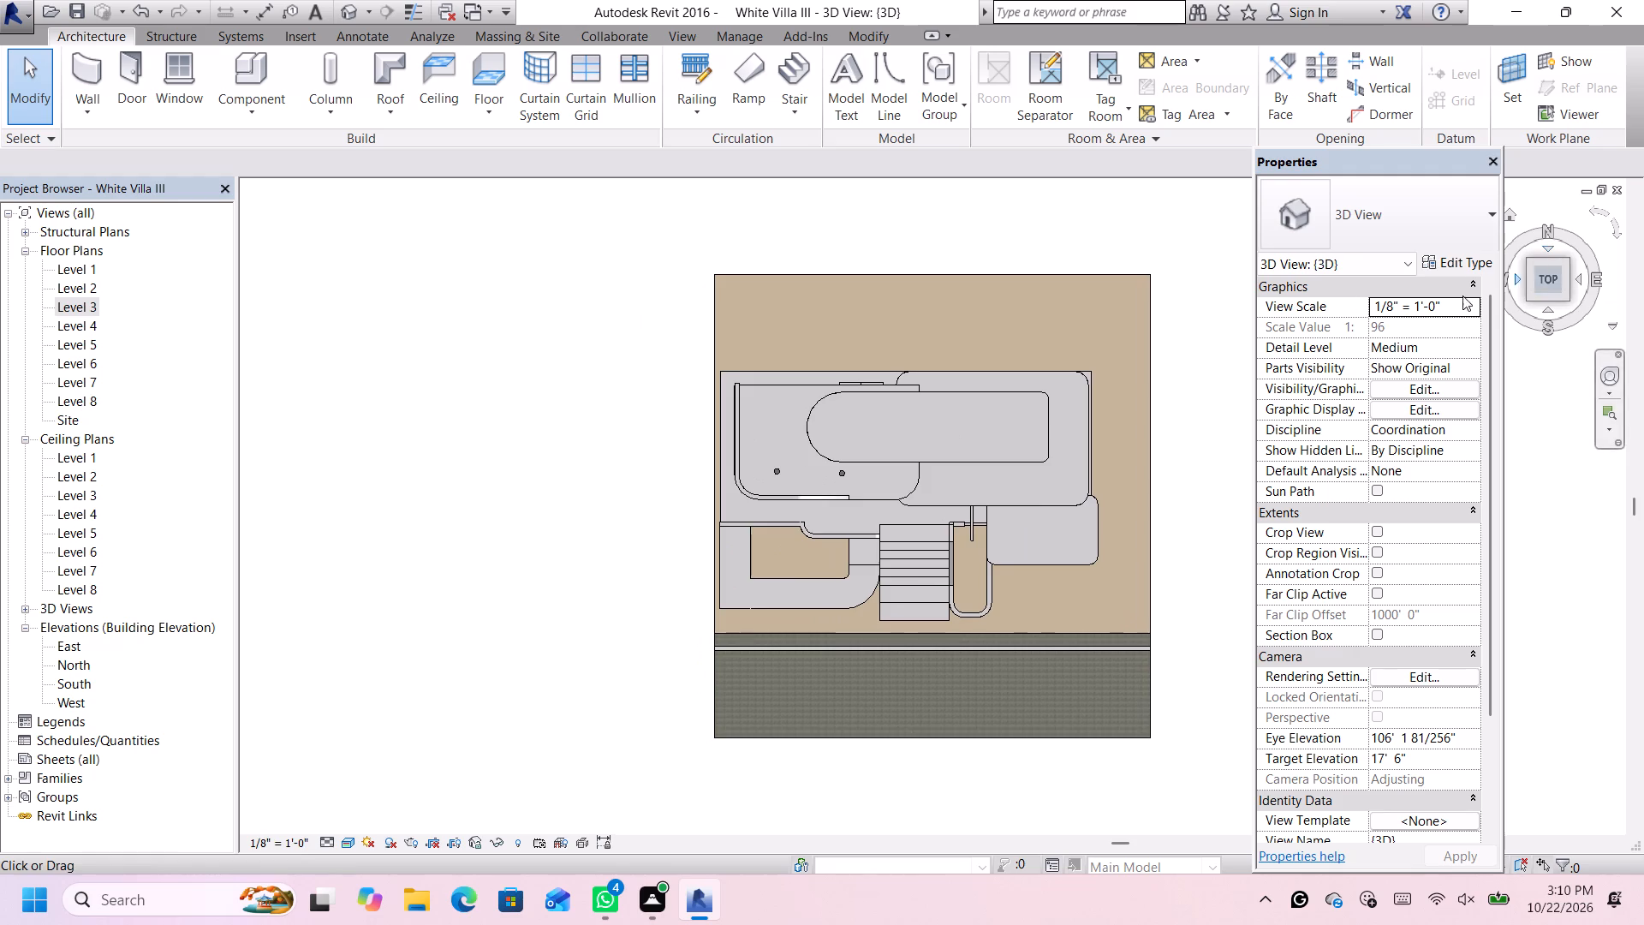
scroll(896, 397, "up", 3)
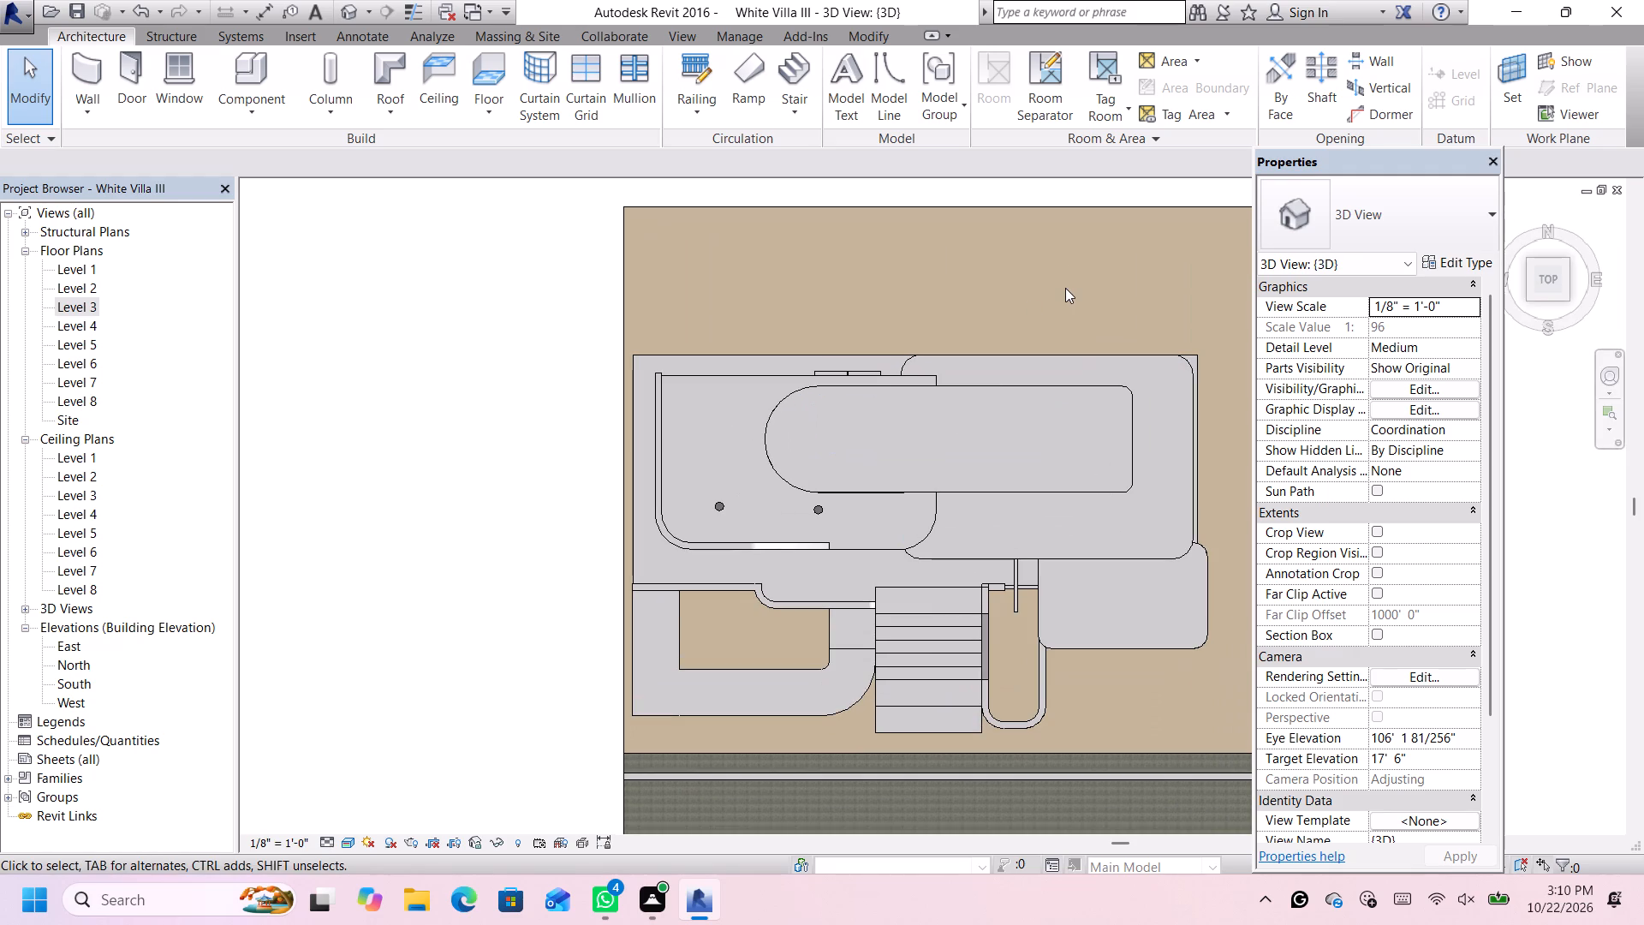
scroll(1007, 367, "up", 1)
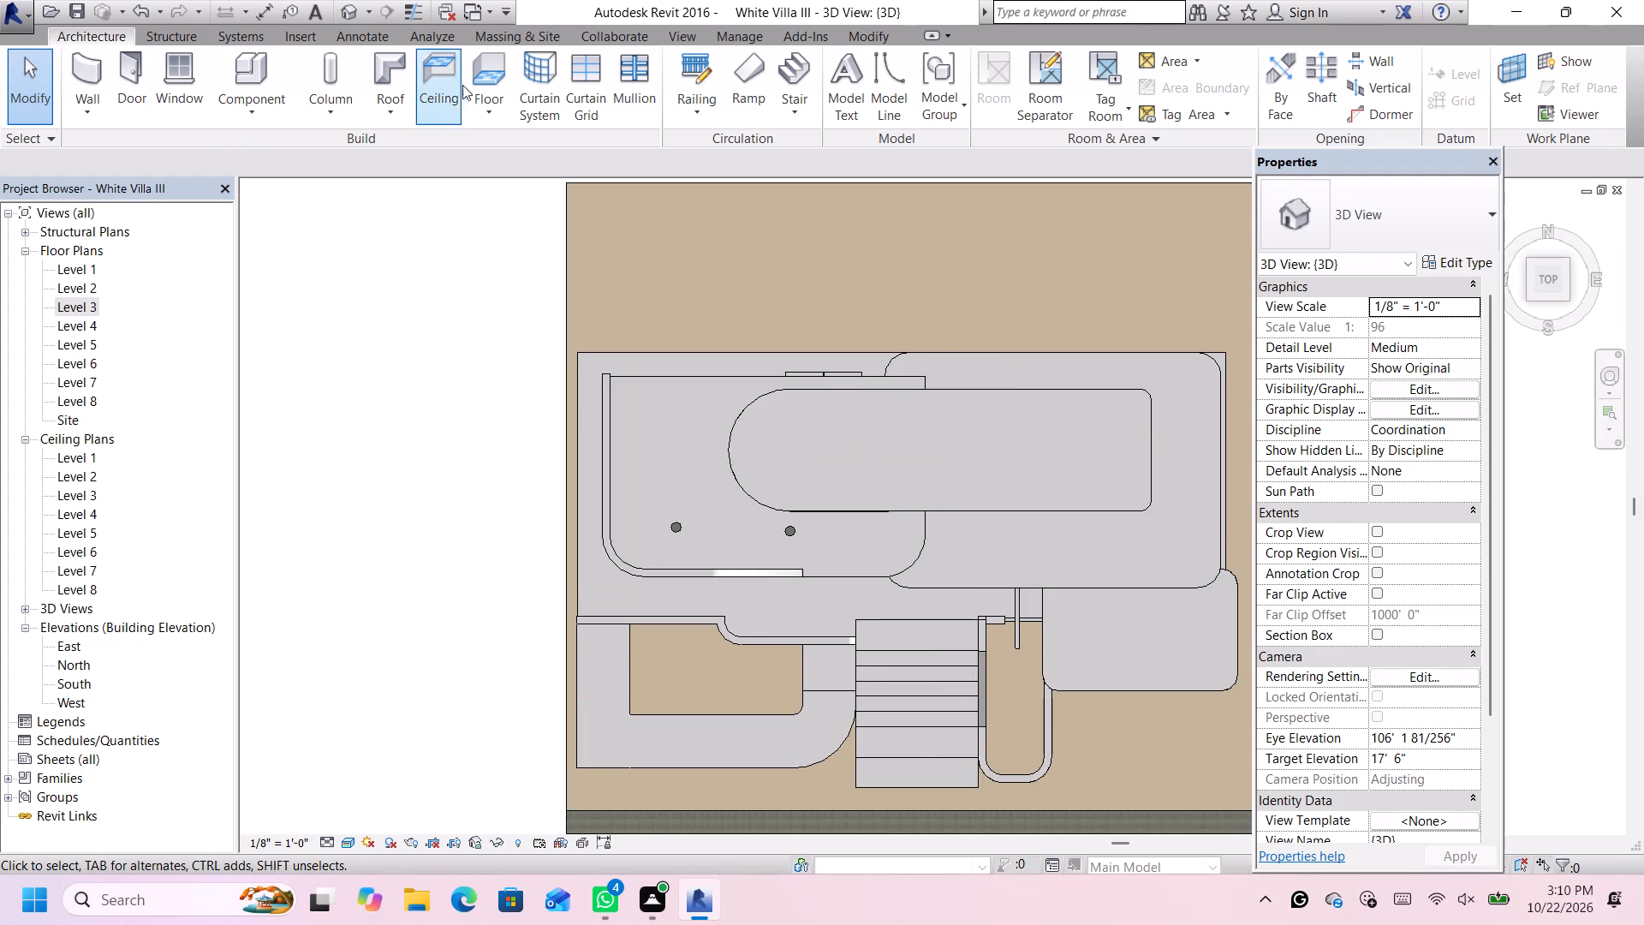
Start a new floor on the Level 4 plan and sketch a rectangular boundary about 21' by 20' 7" around the two round columns, up to the roof's north edge.
double_click(80, 326)
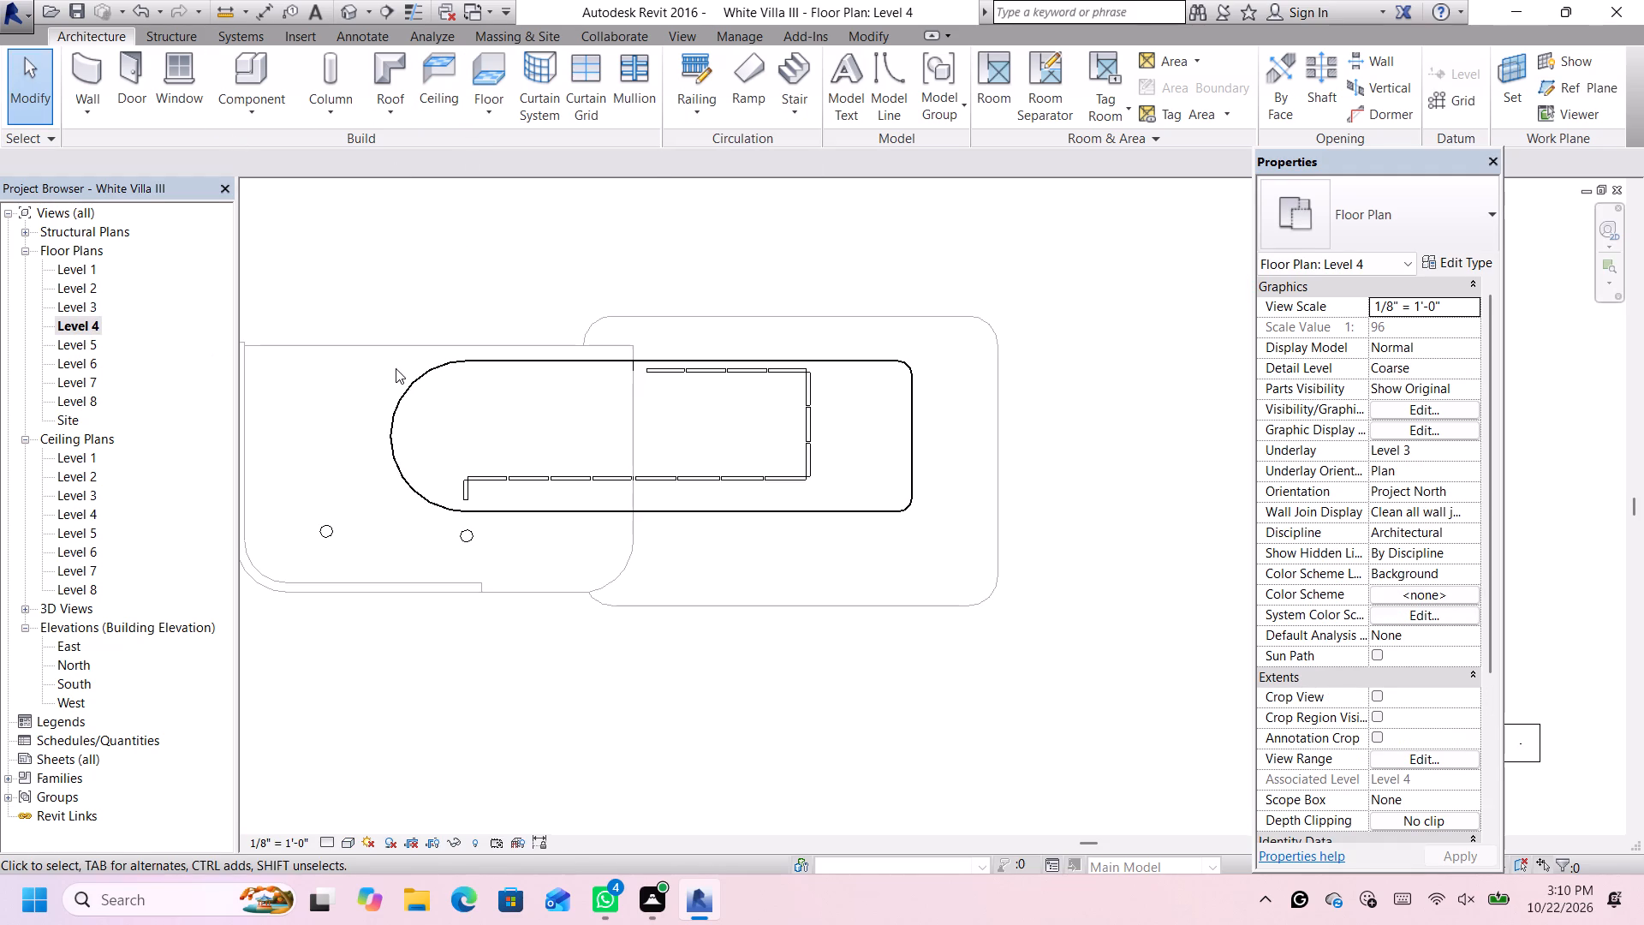
scroll(398, 371, "down", 6)
scroll(237, 339, "up", 9)
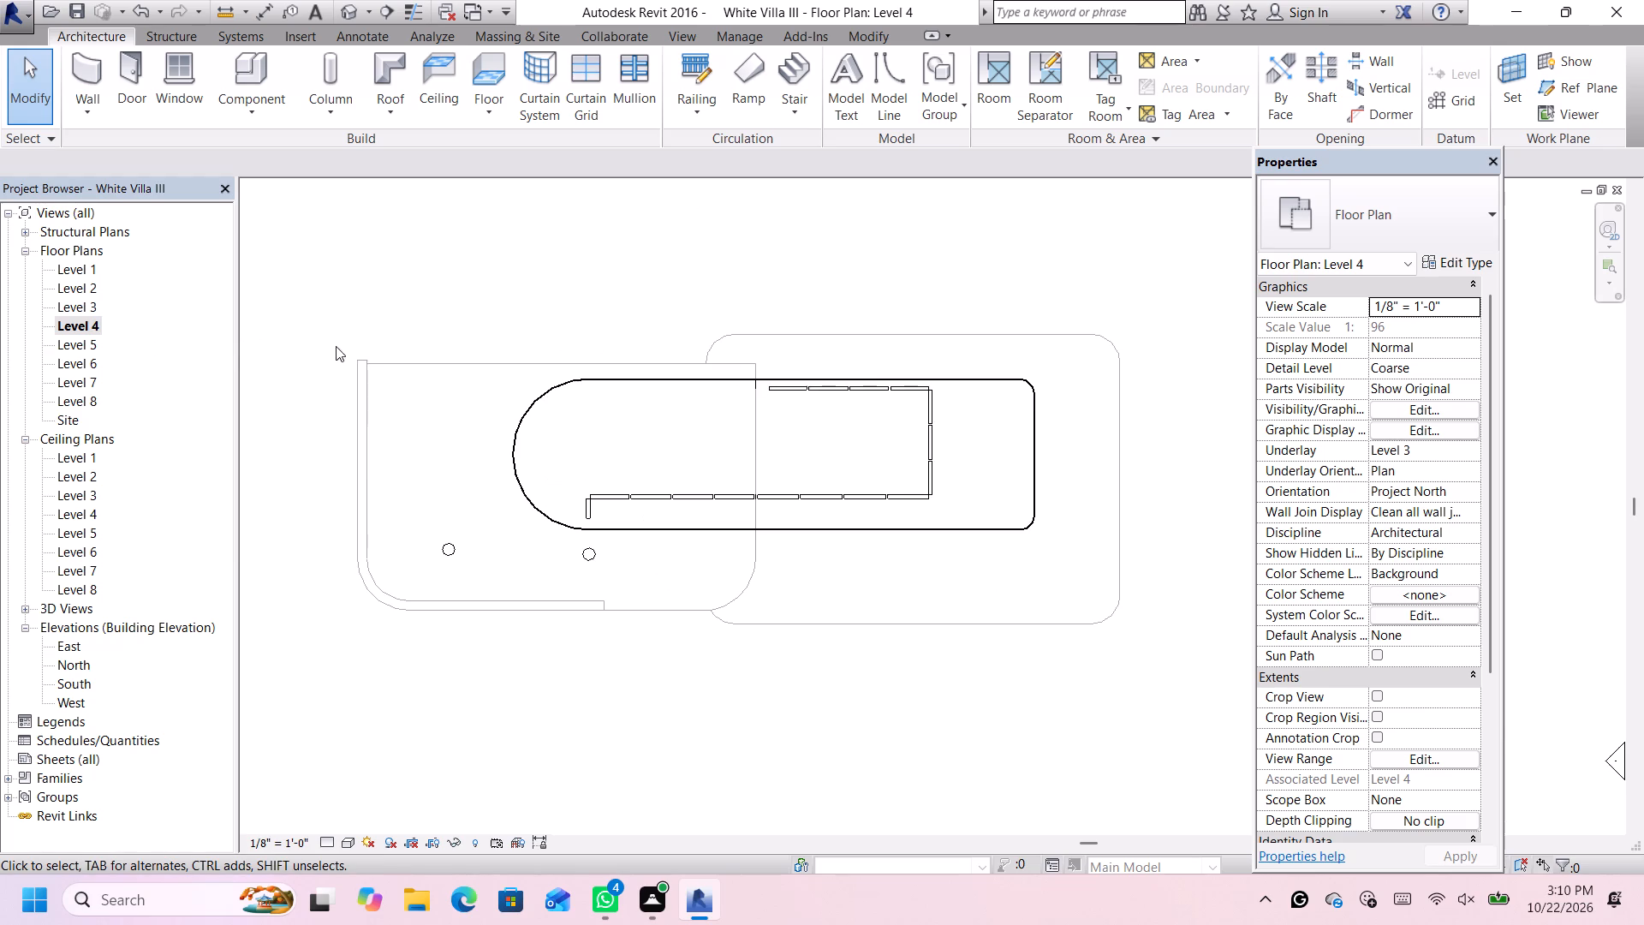
left_click(497, 78)
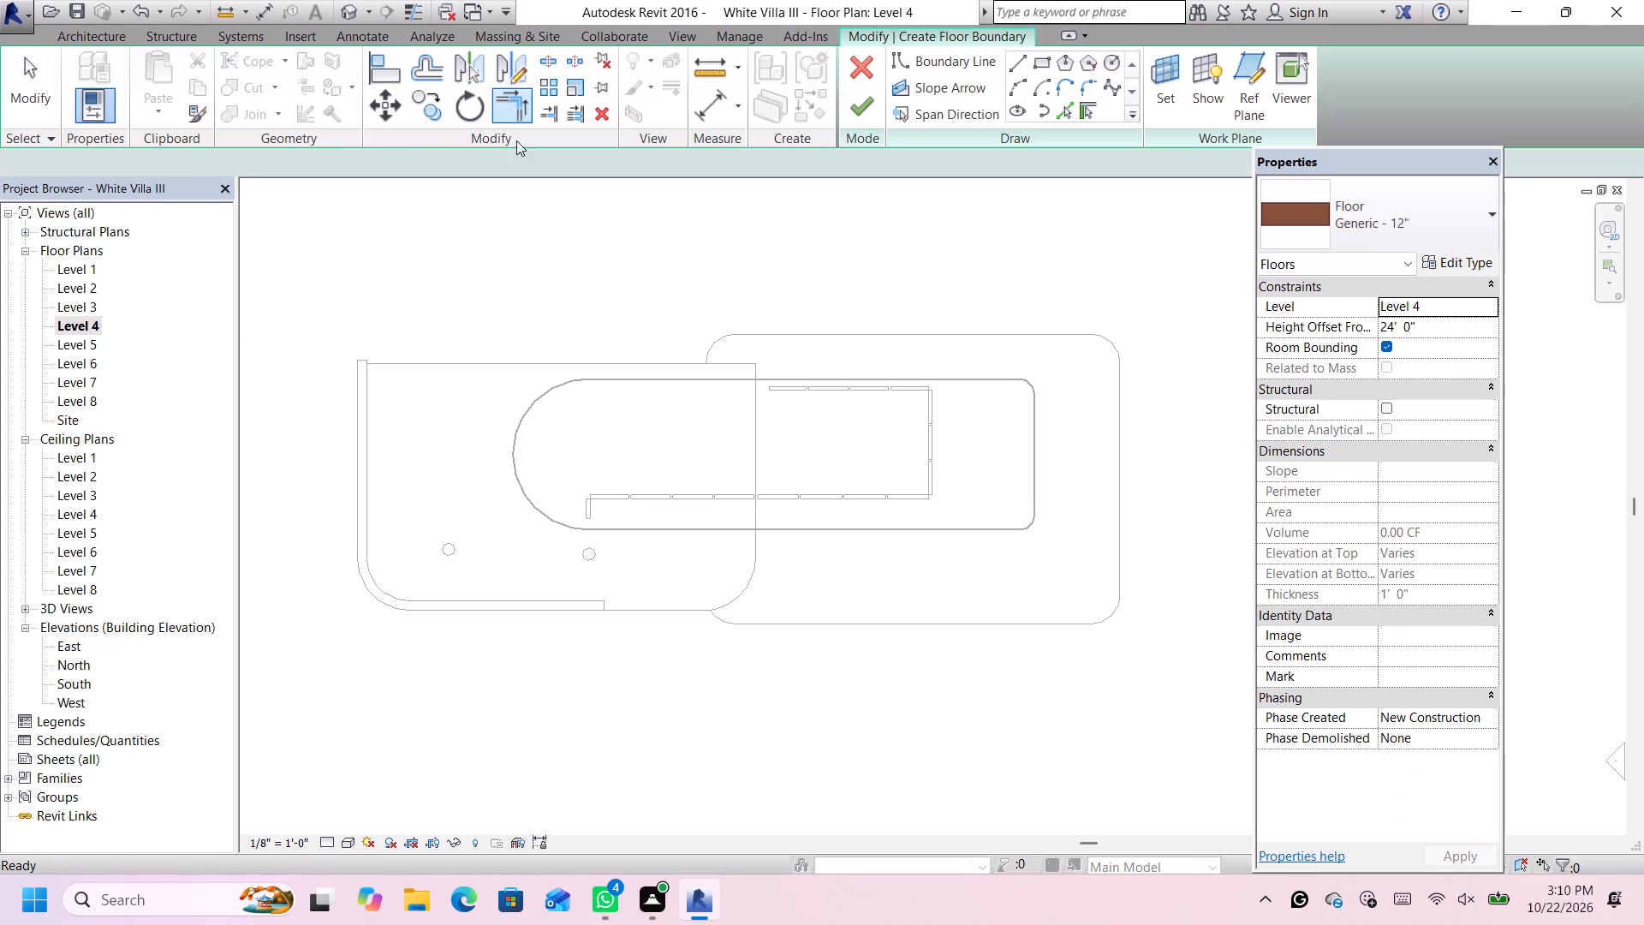
left_click(1039, 58)
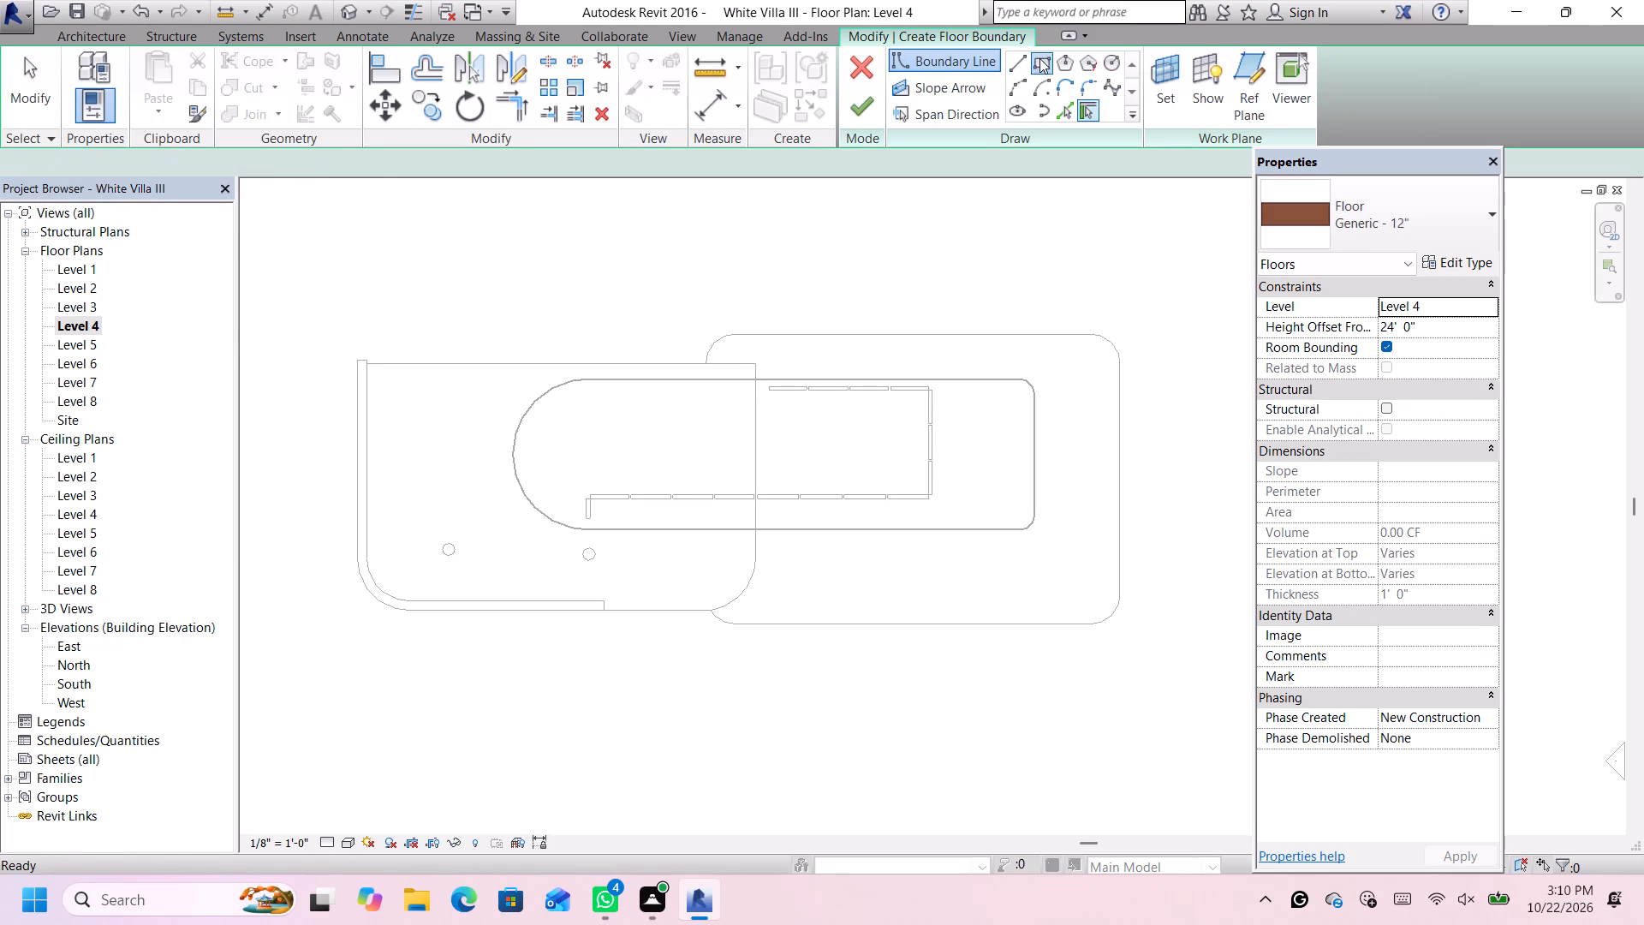
scroll(478, 562, "up", 1)
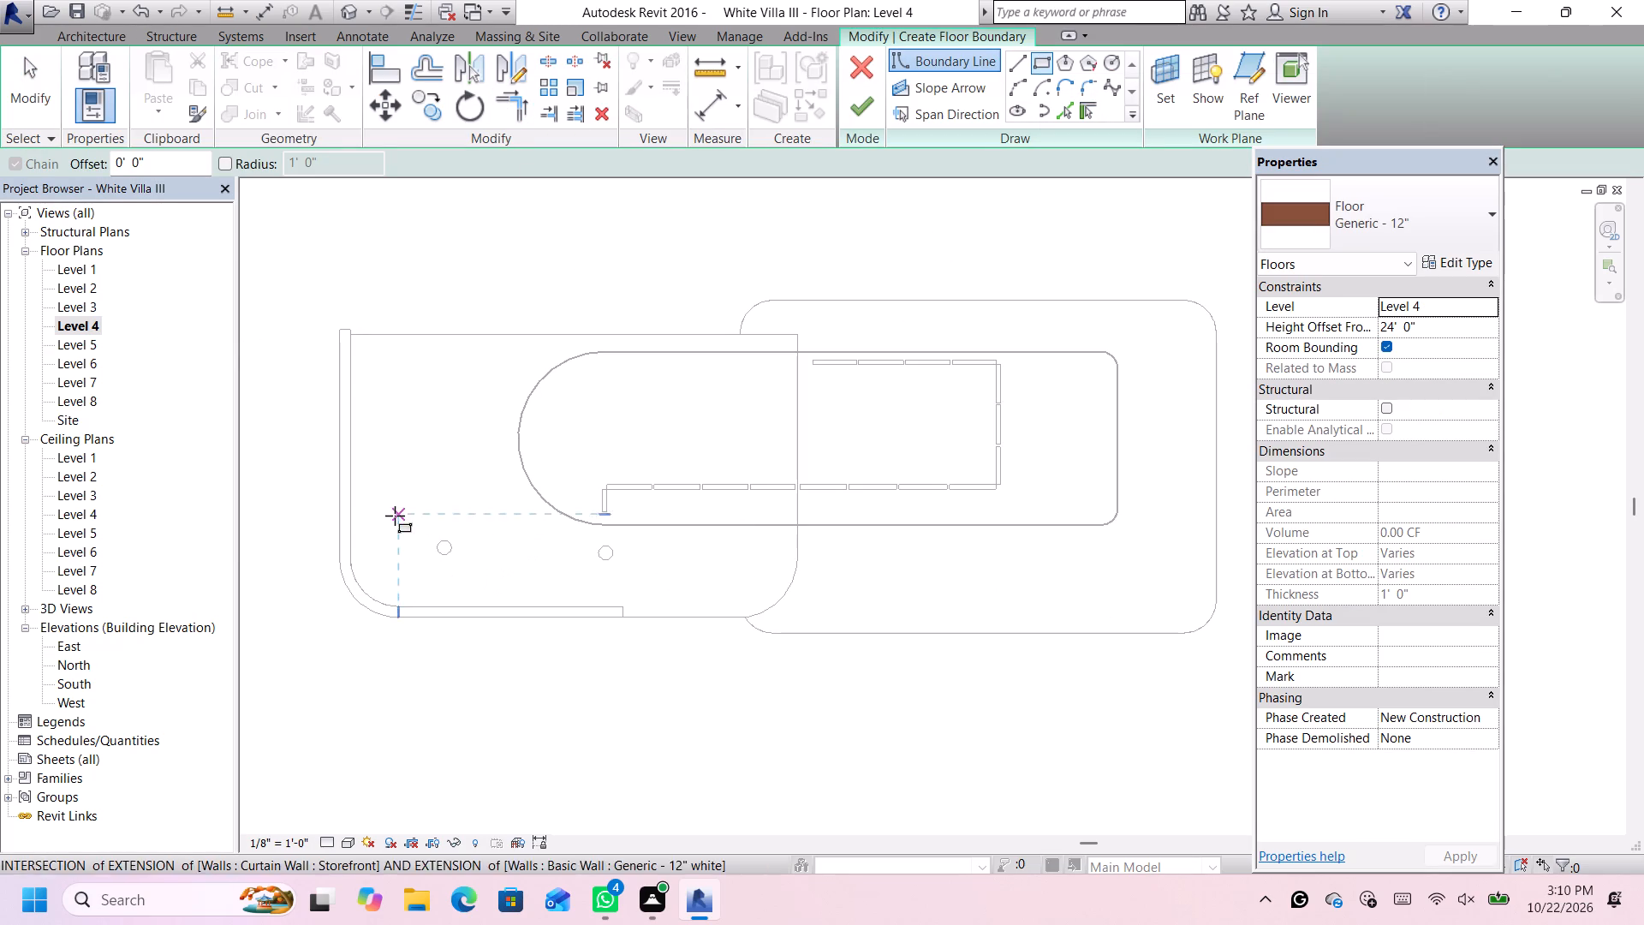
left_click(411, 575)
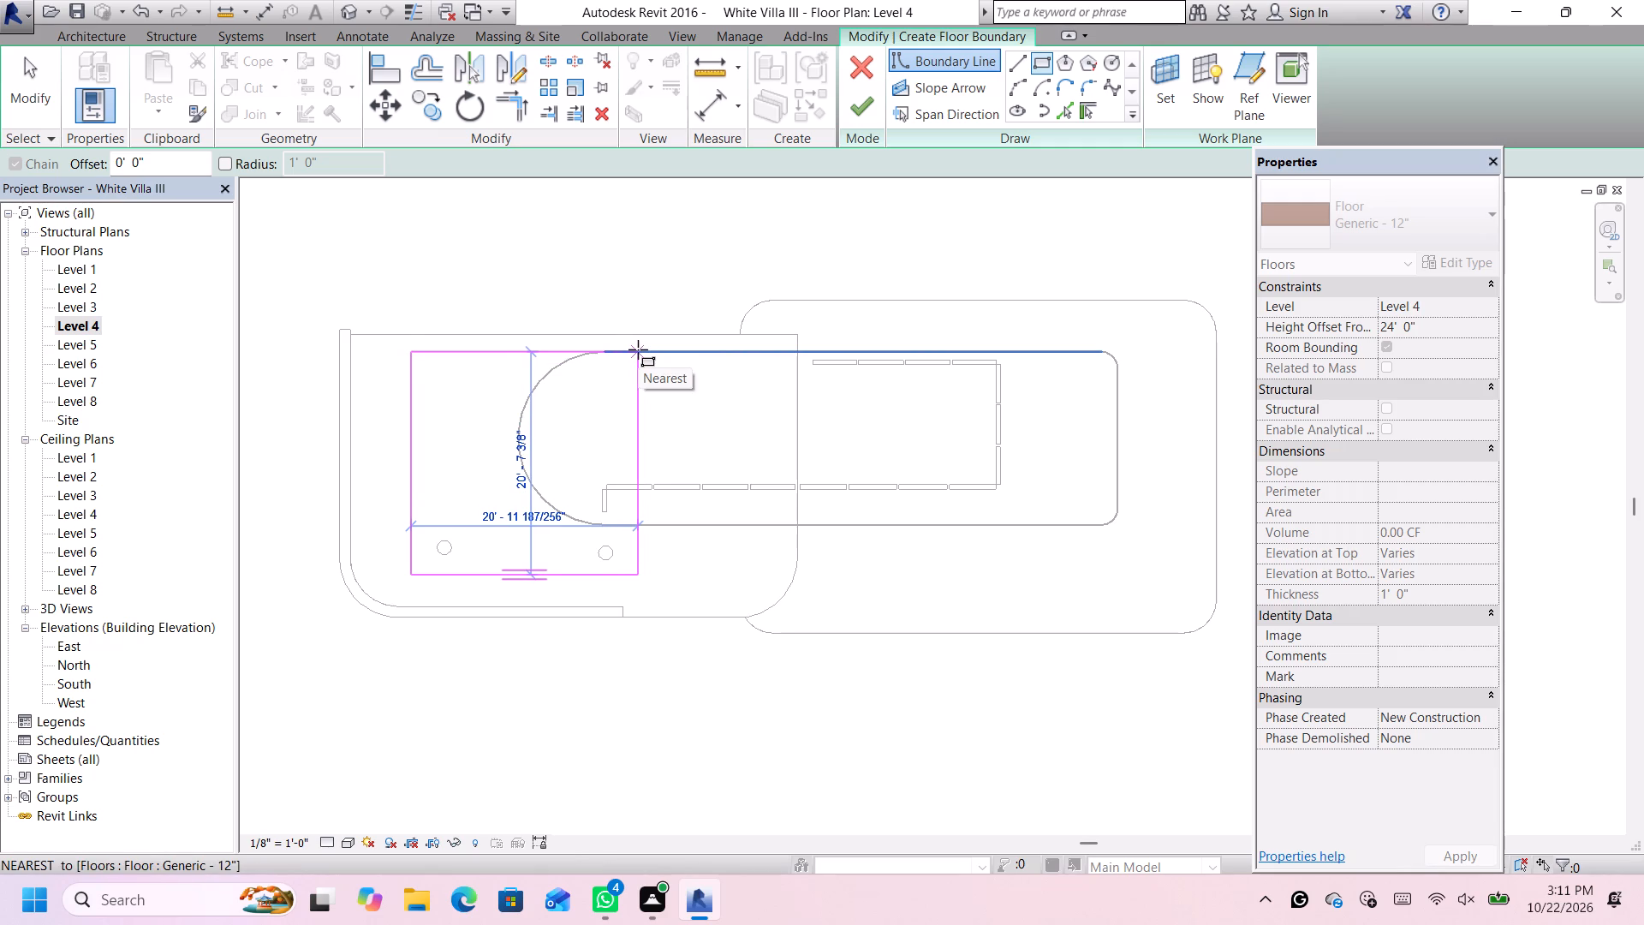
left_click(638, 349)
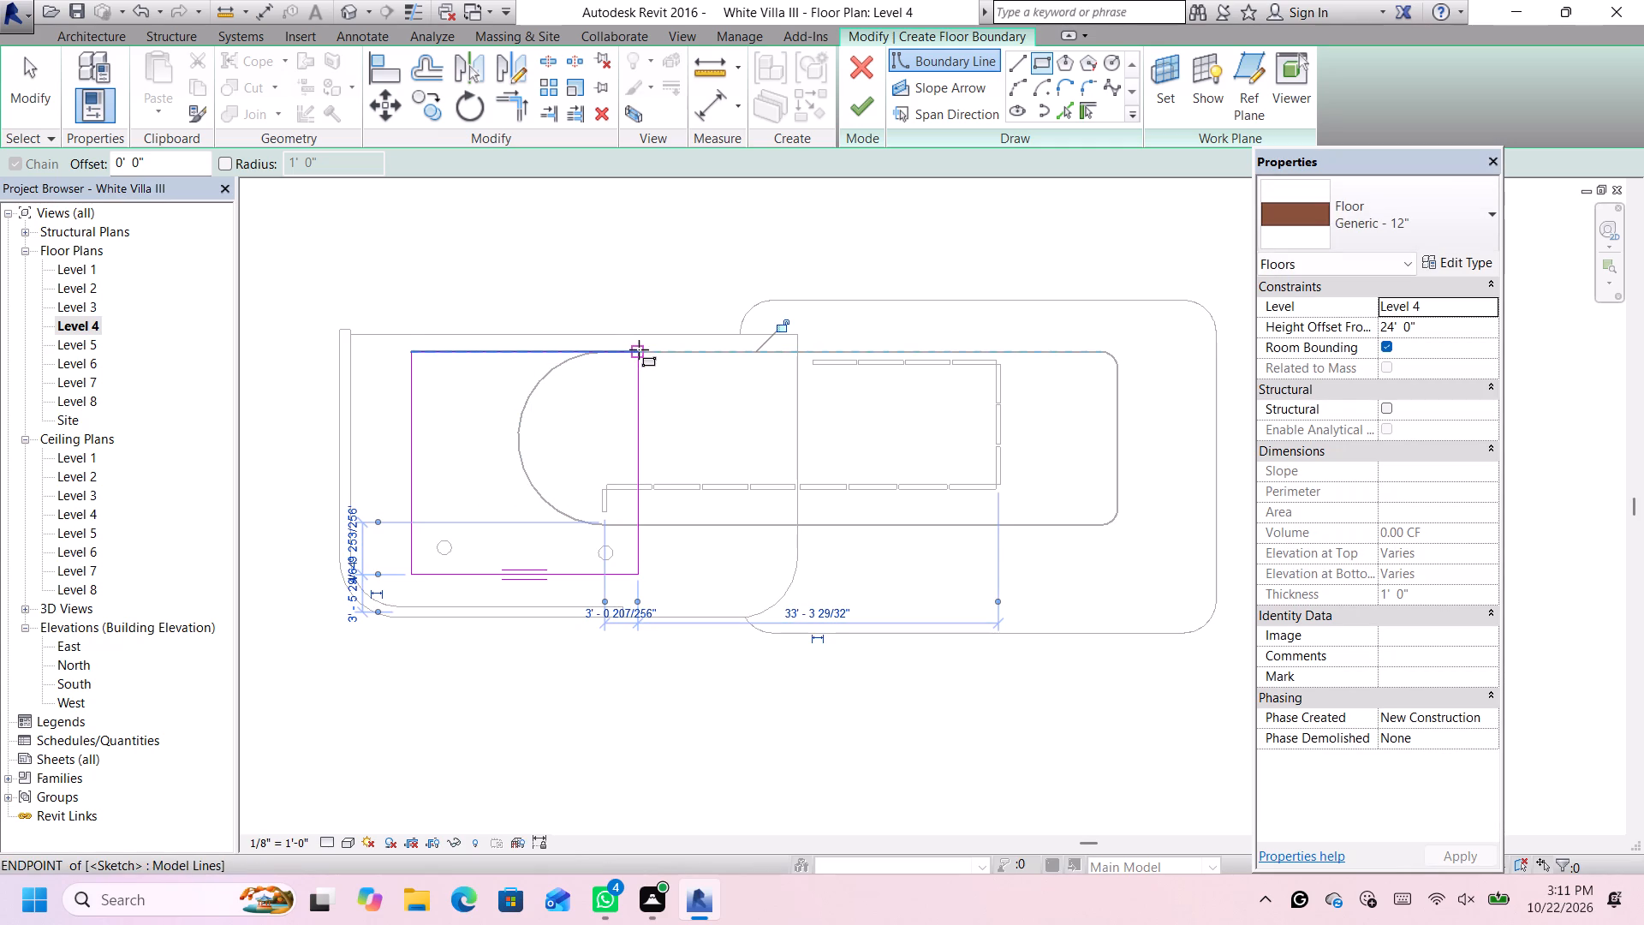
Draw a 2' radius arc across the northwest corner of the rectangular floor boundary.
left_click(1013, 86)
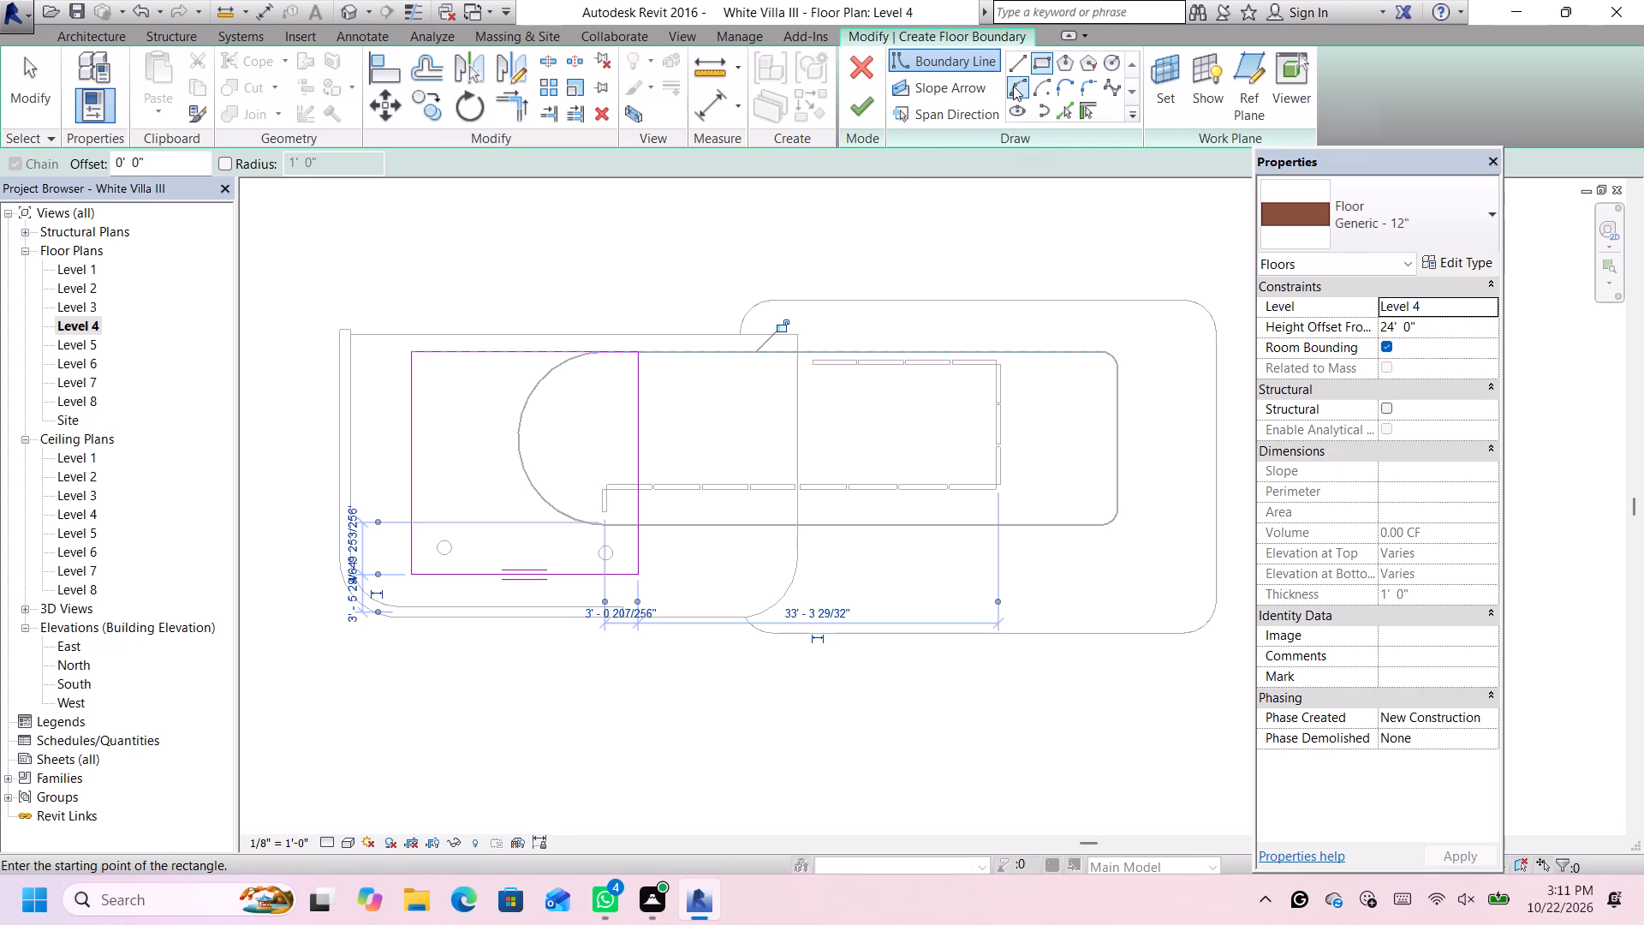
scroll(408, 376, "up", 2)
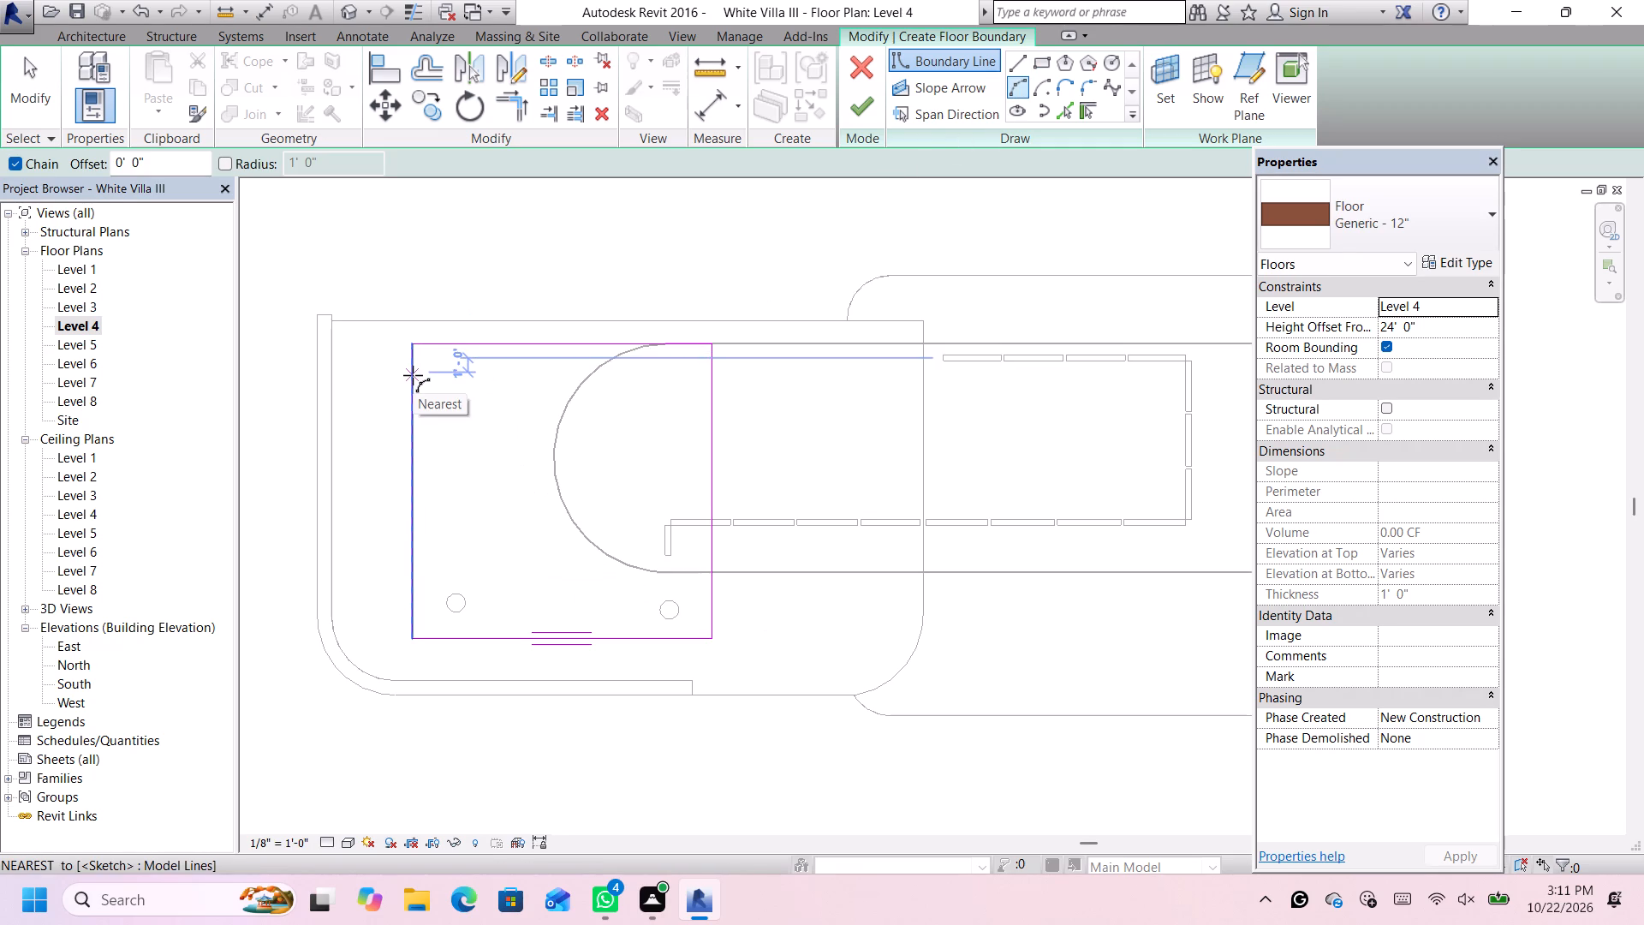
left_click(413, 375)
left_click(440, 346)
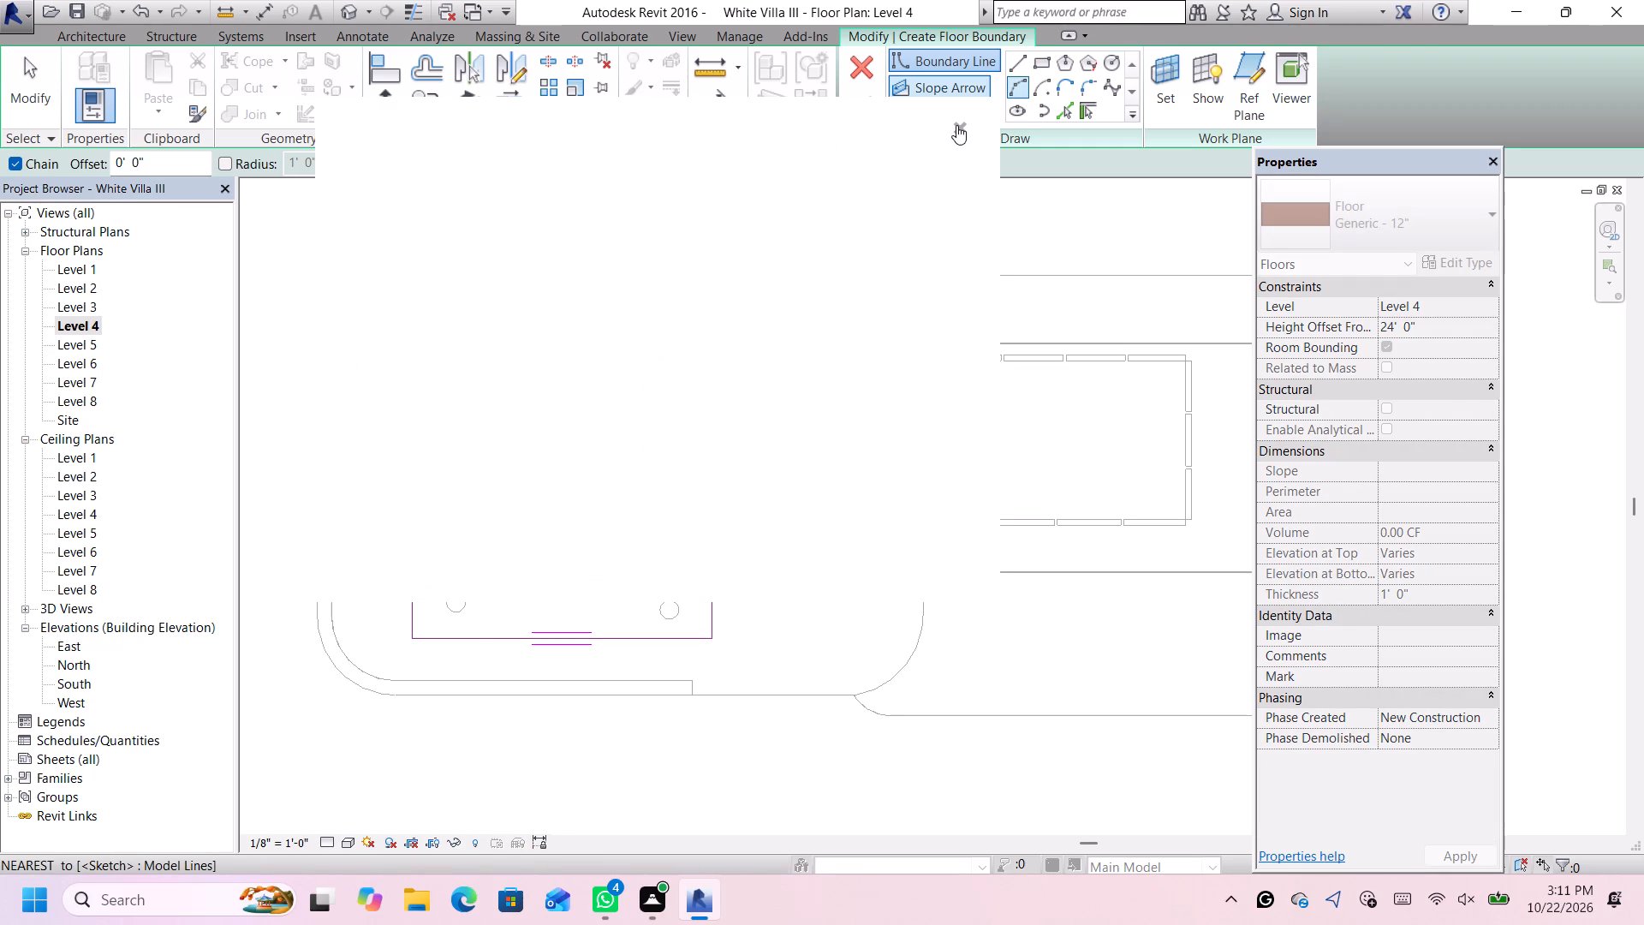
left_click(956, 125)
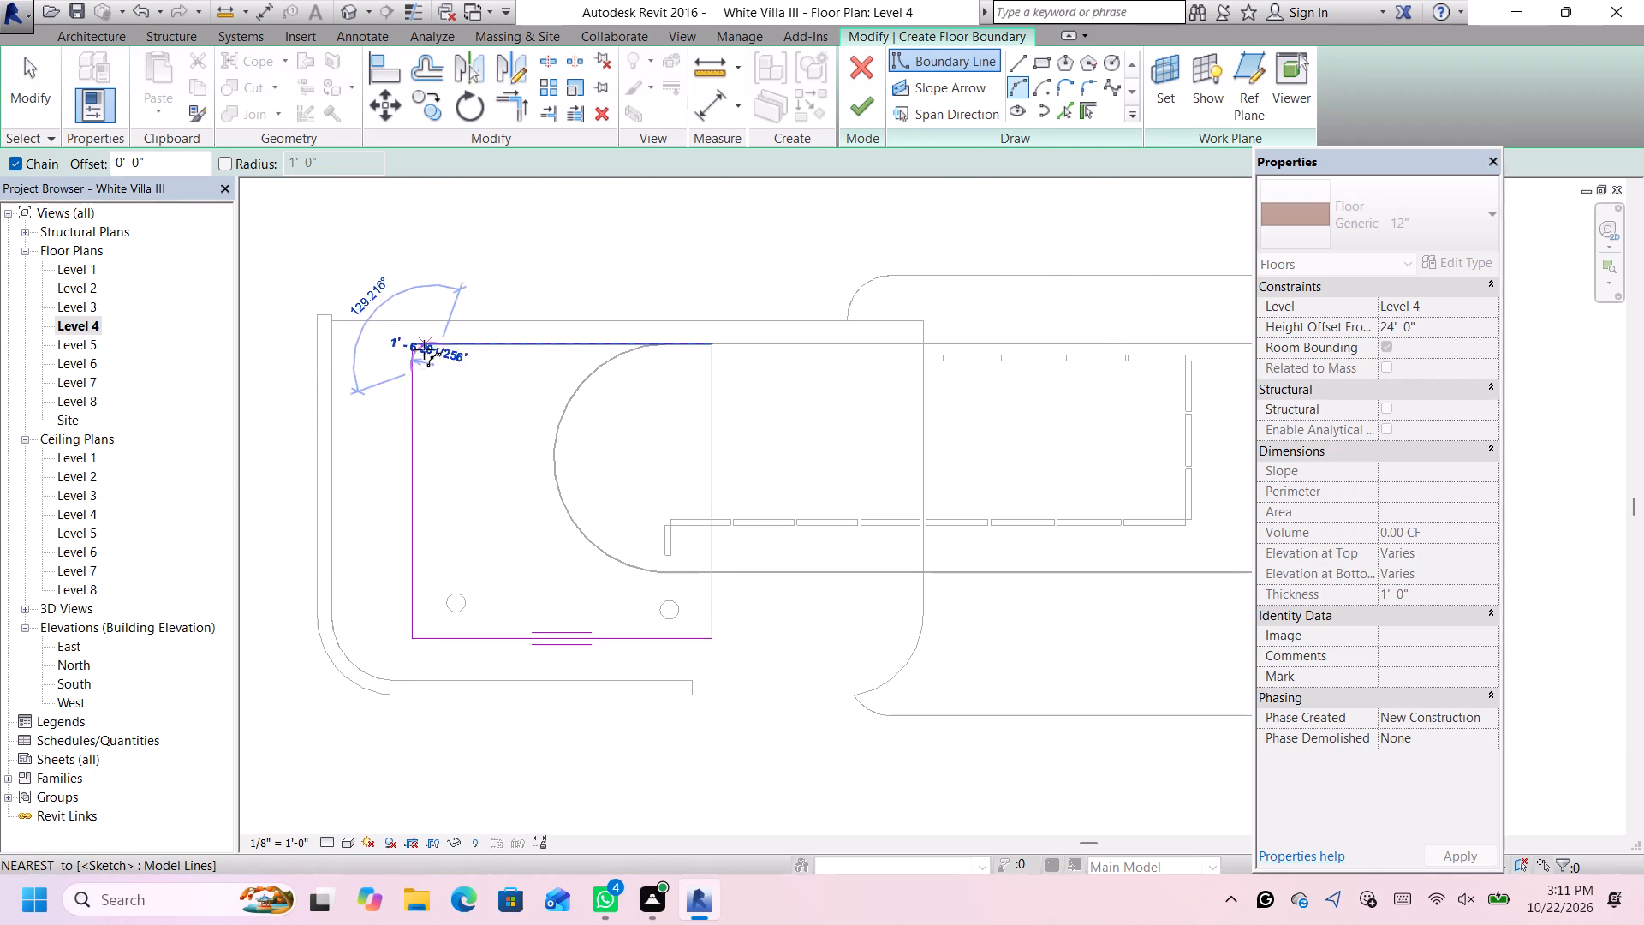
scroll(425, 344, "up", 4)
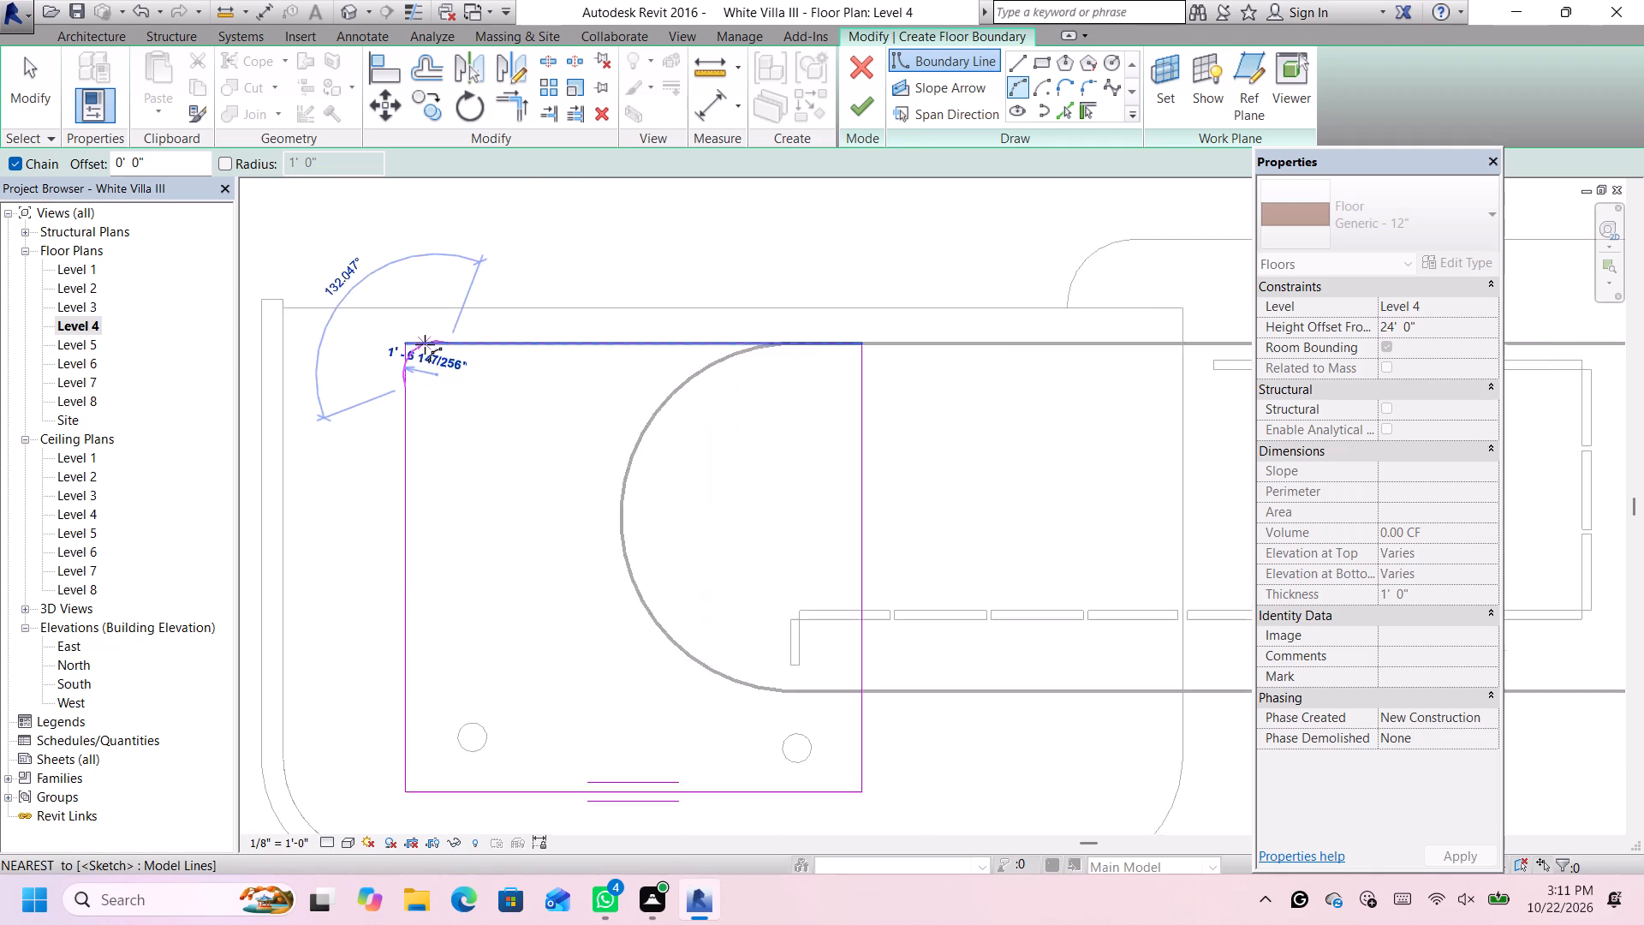
scroll(413, 344, "up", 8)
scroll(419, 355, "down", 1)
left_click(420, 355)
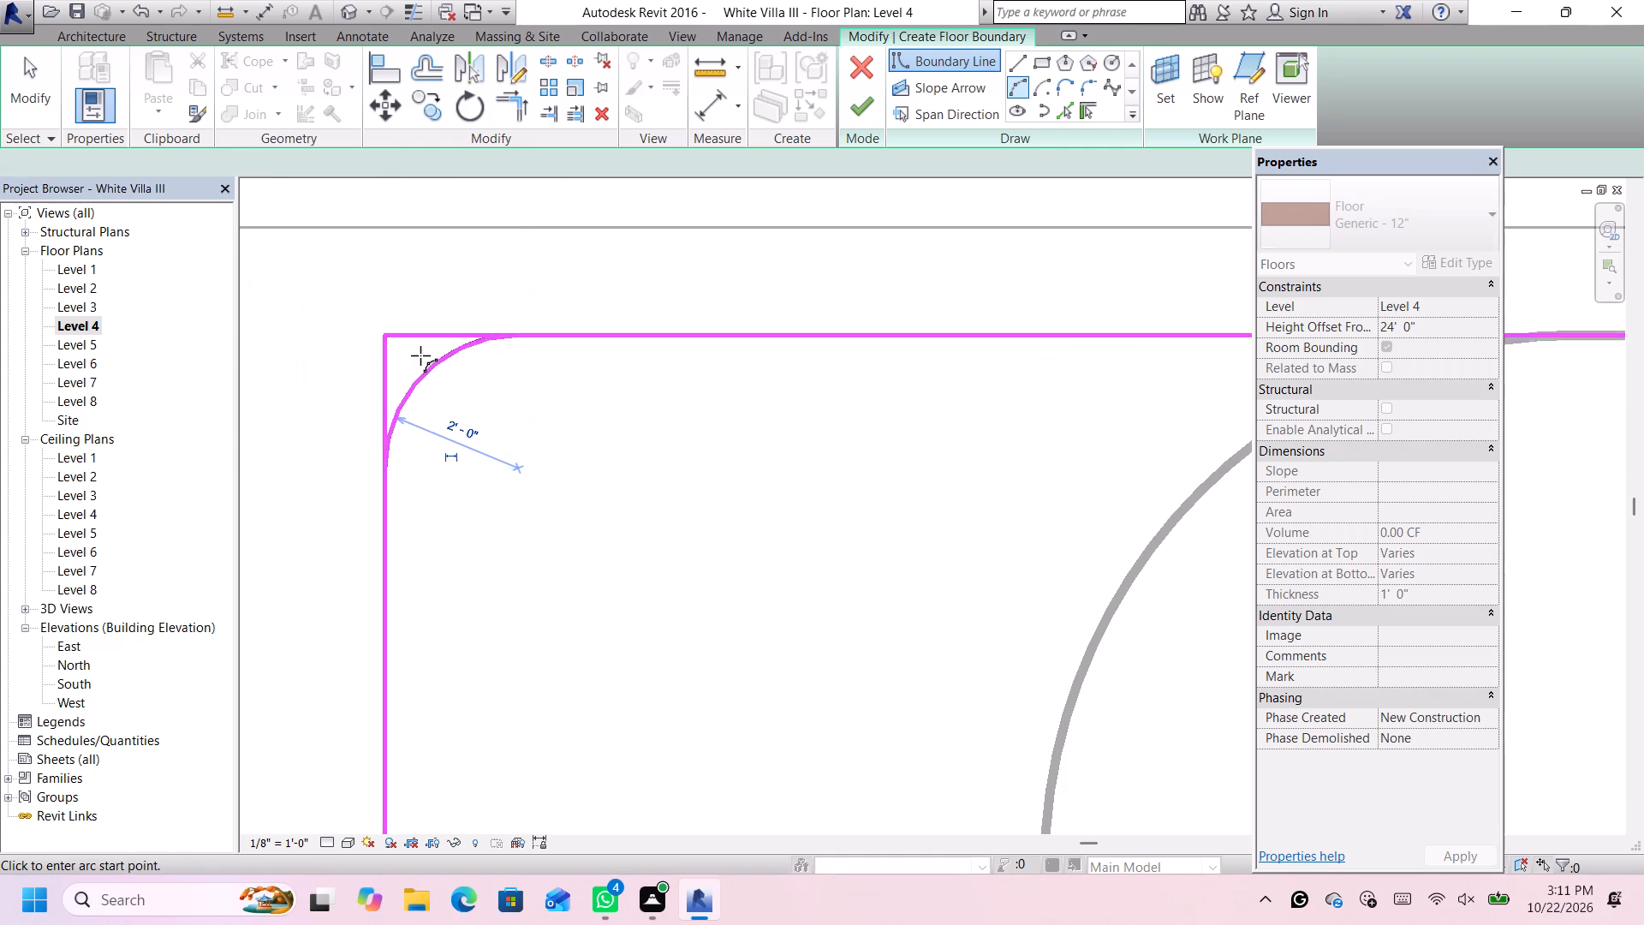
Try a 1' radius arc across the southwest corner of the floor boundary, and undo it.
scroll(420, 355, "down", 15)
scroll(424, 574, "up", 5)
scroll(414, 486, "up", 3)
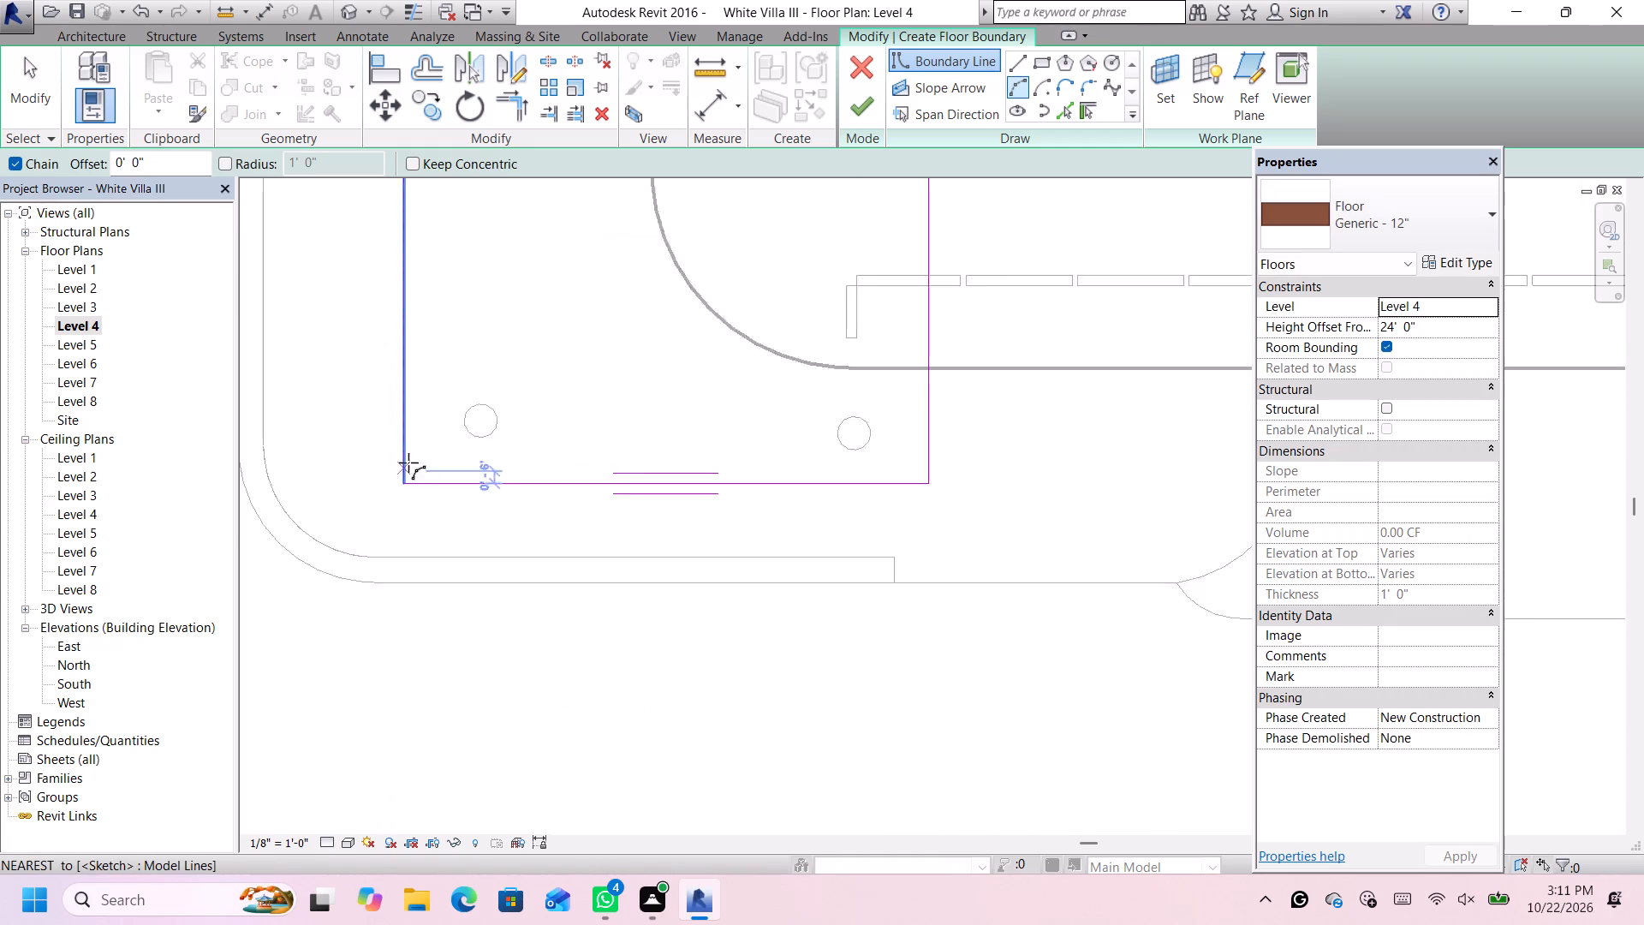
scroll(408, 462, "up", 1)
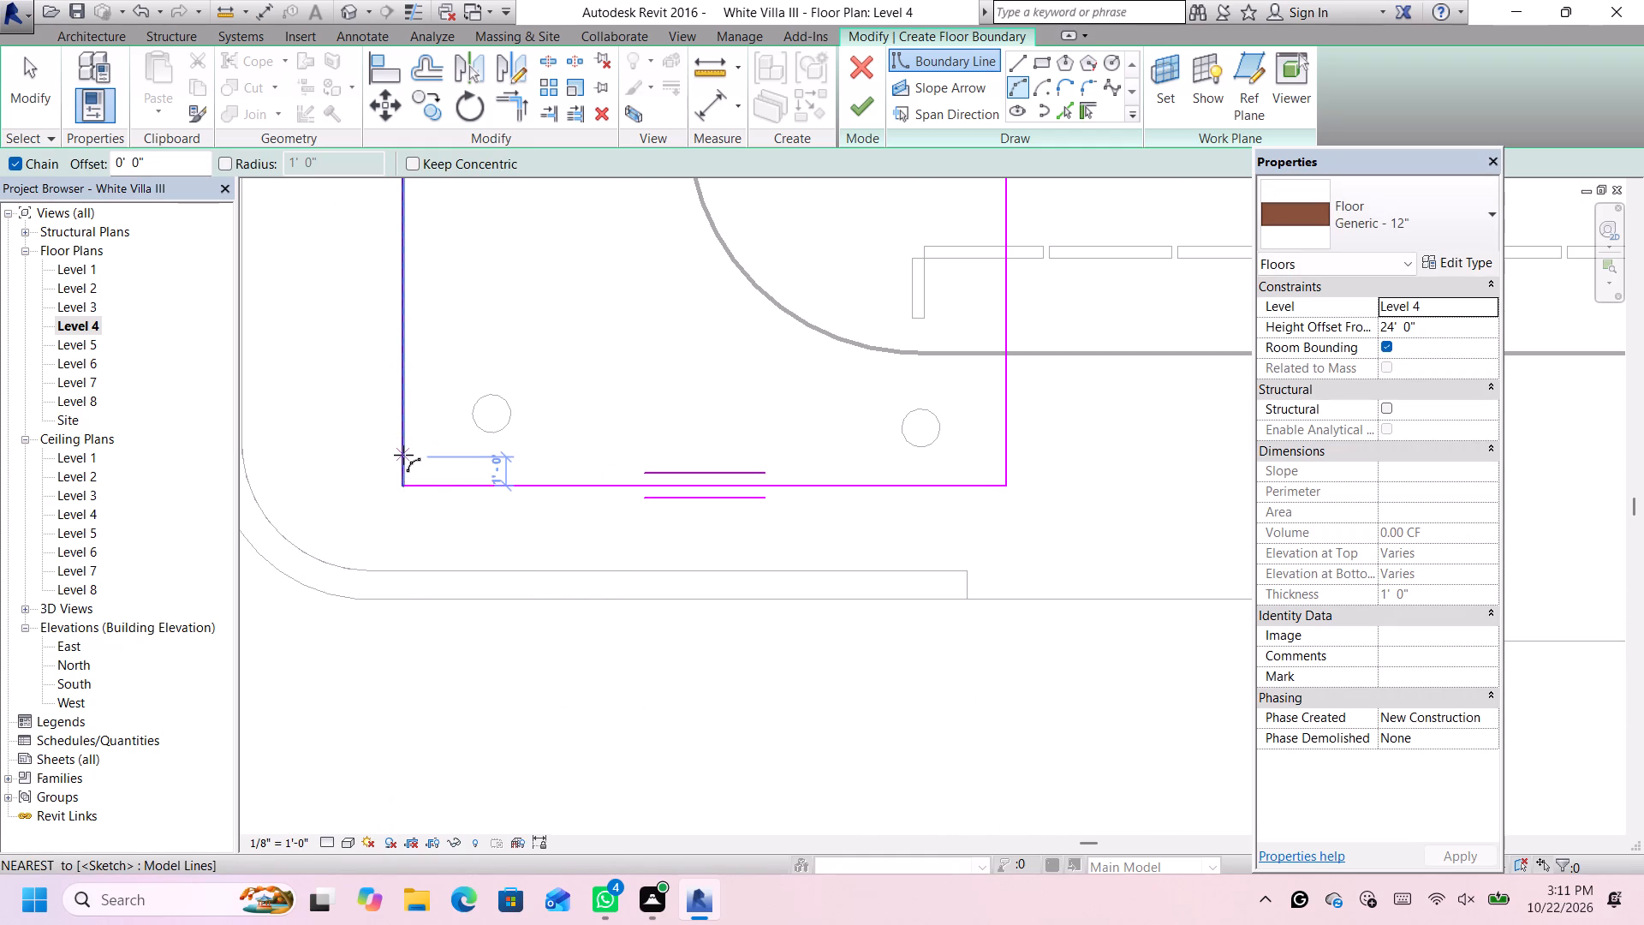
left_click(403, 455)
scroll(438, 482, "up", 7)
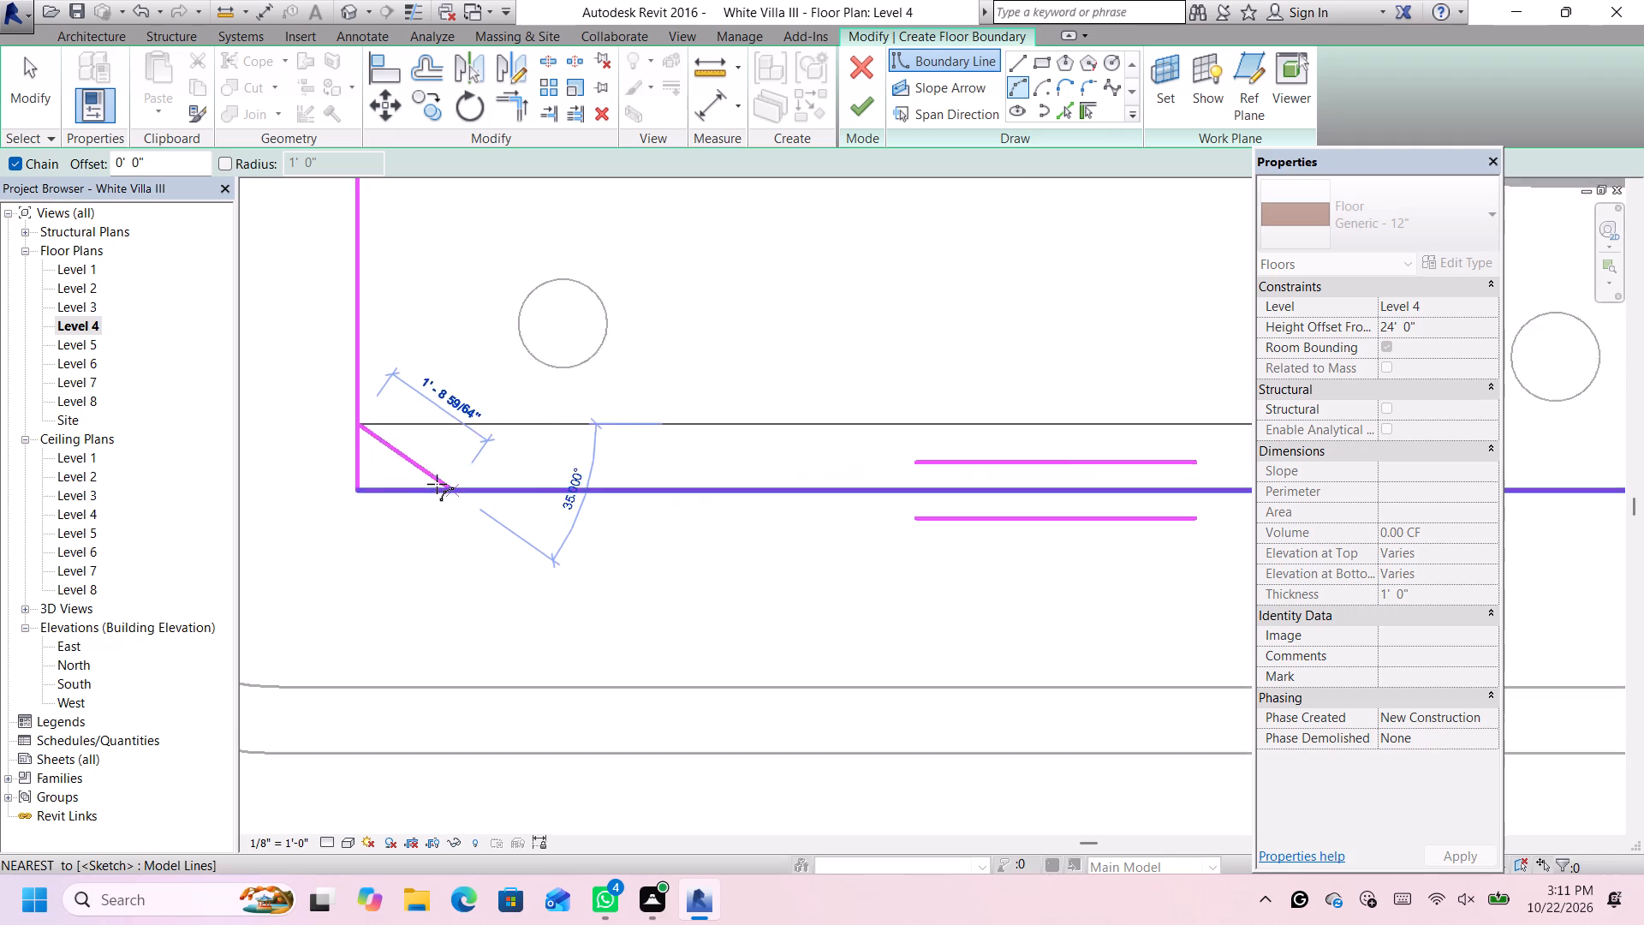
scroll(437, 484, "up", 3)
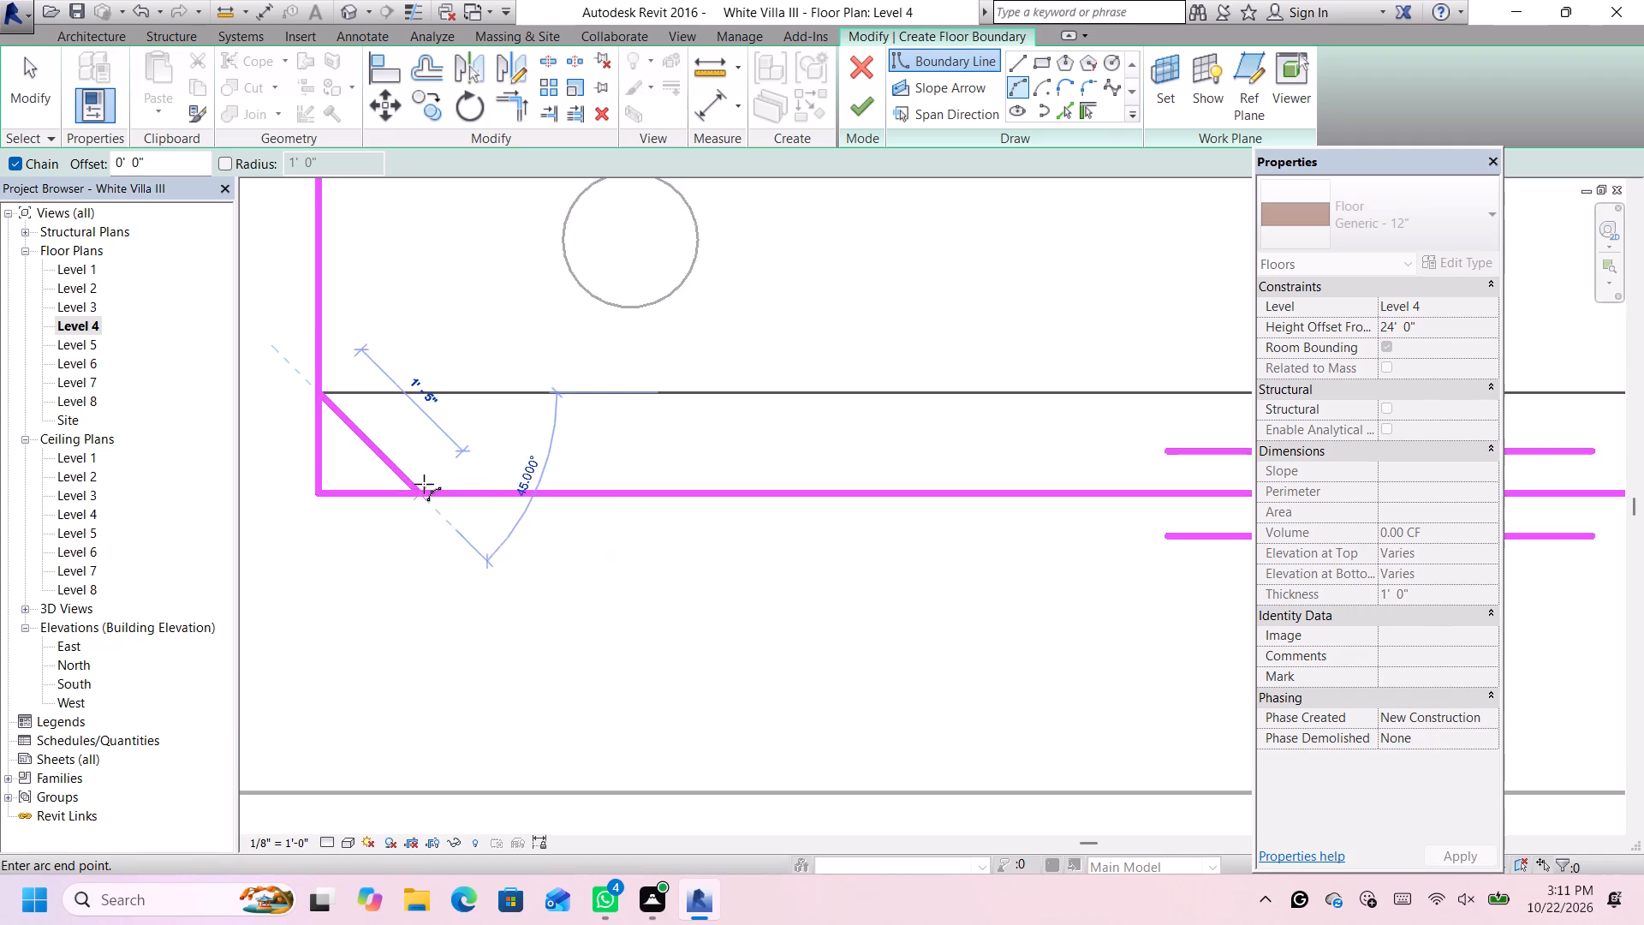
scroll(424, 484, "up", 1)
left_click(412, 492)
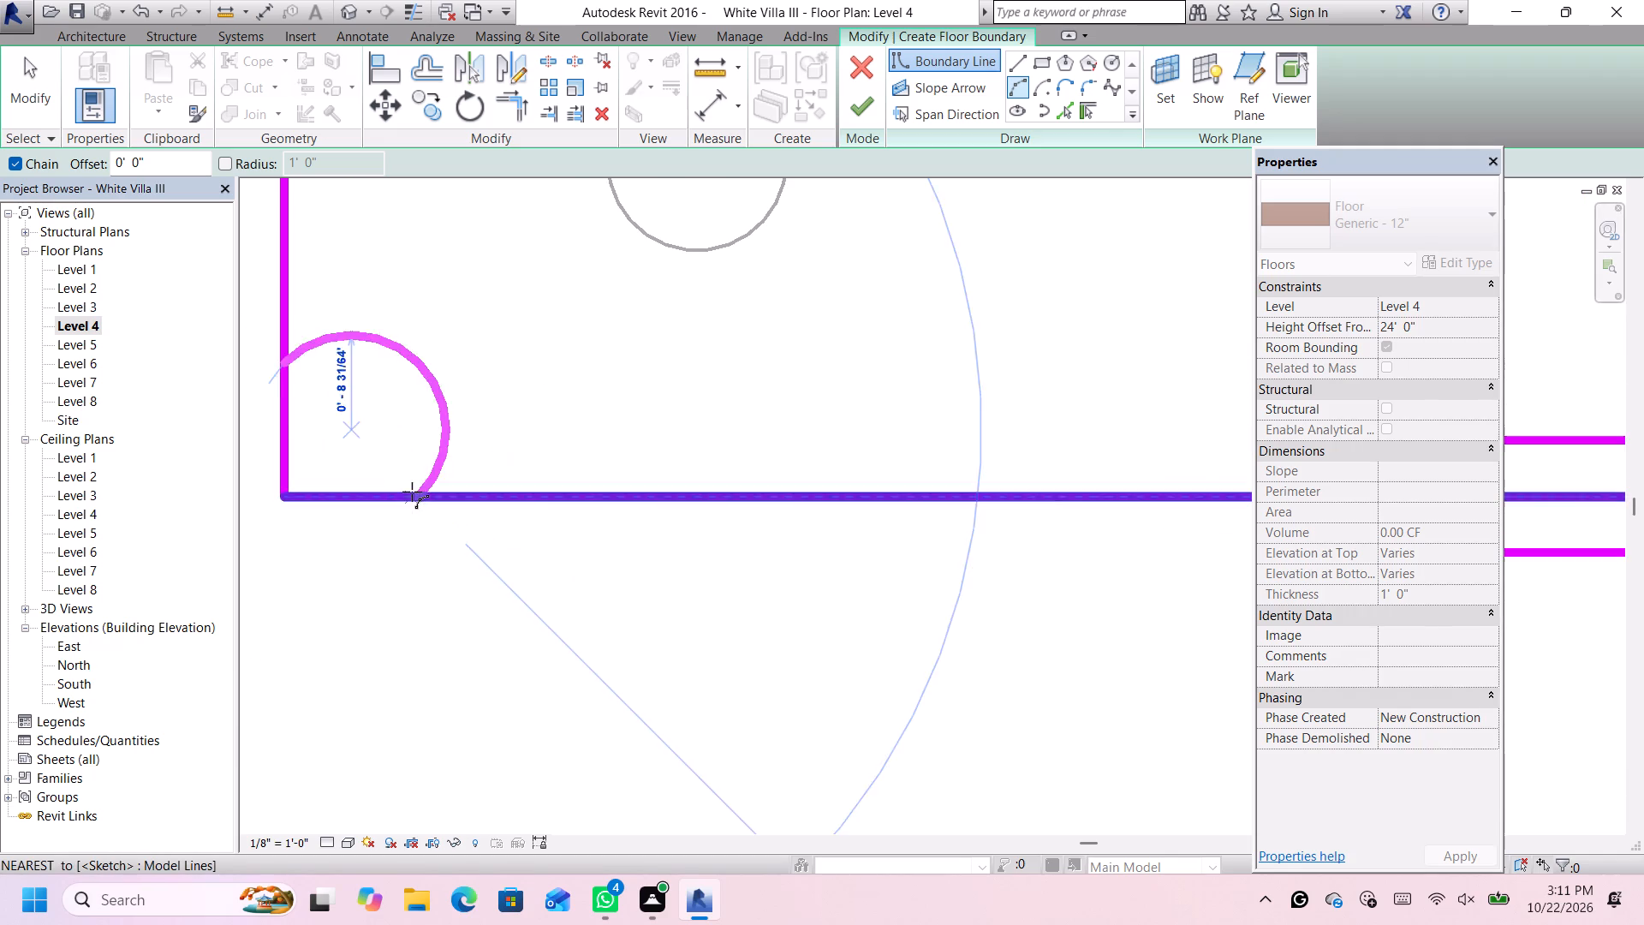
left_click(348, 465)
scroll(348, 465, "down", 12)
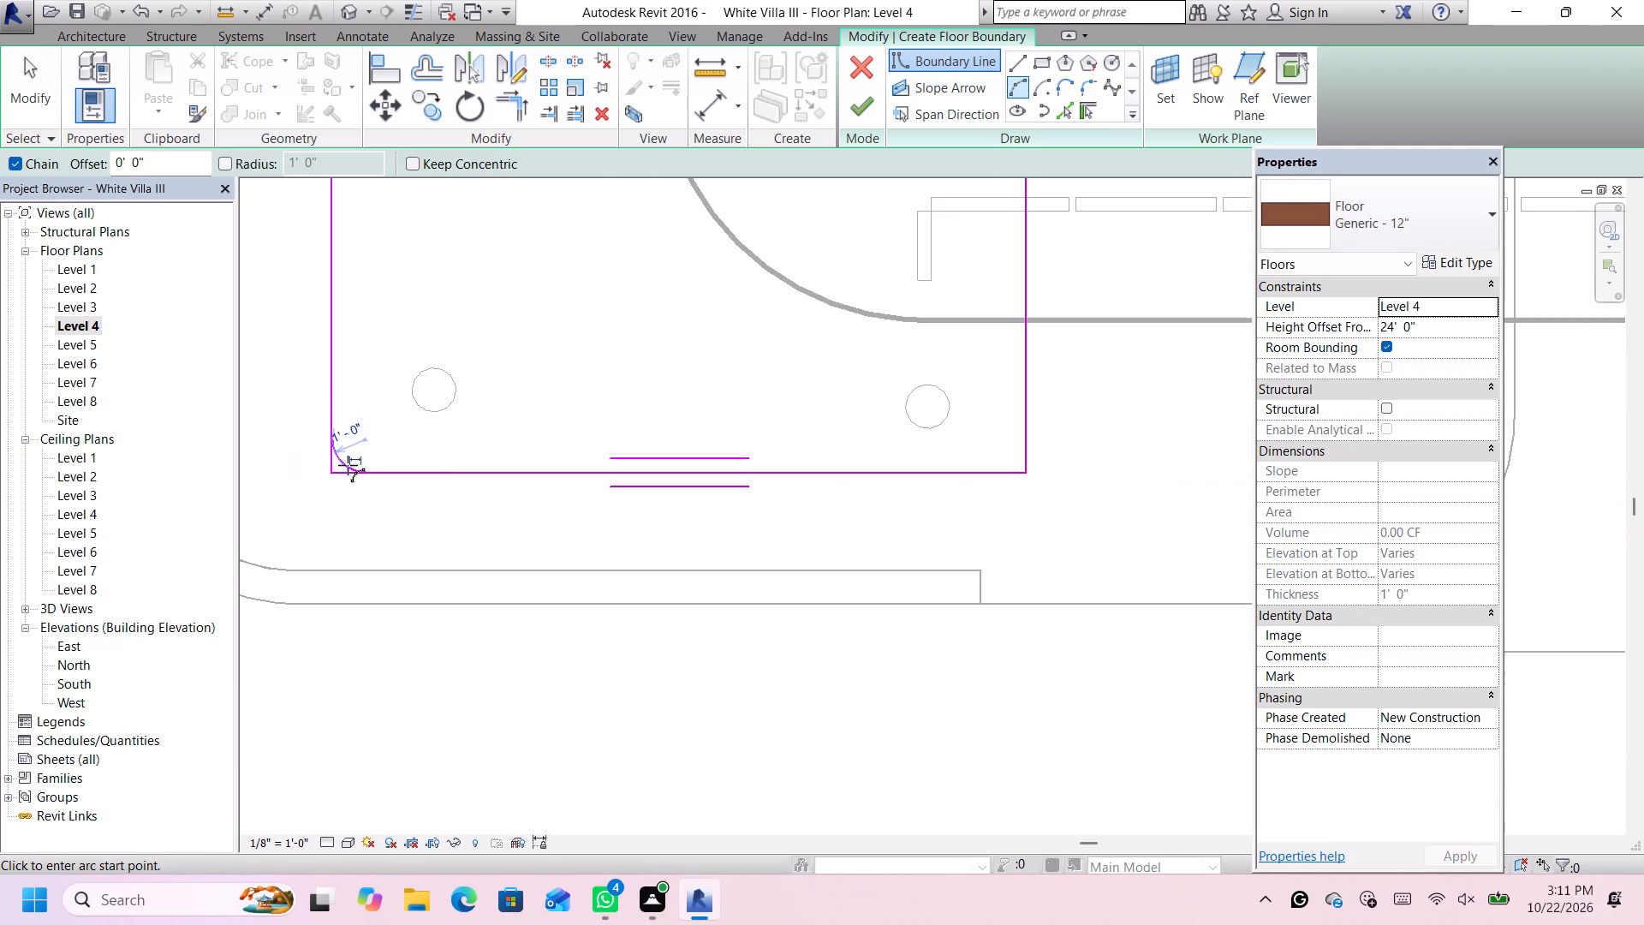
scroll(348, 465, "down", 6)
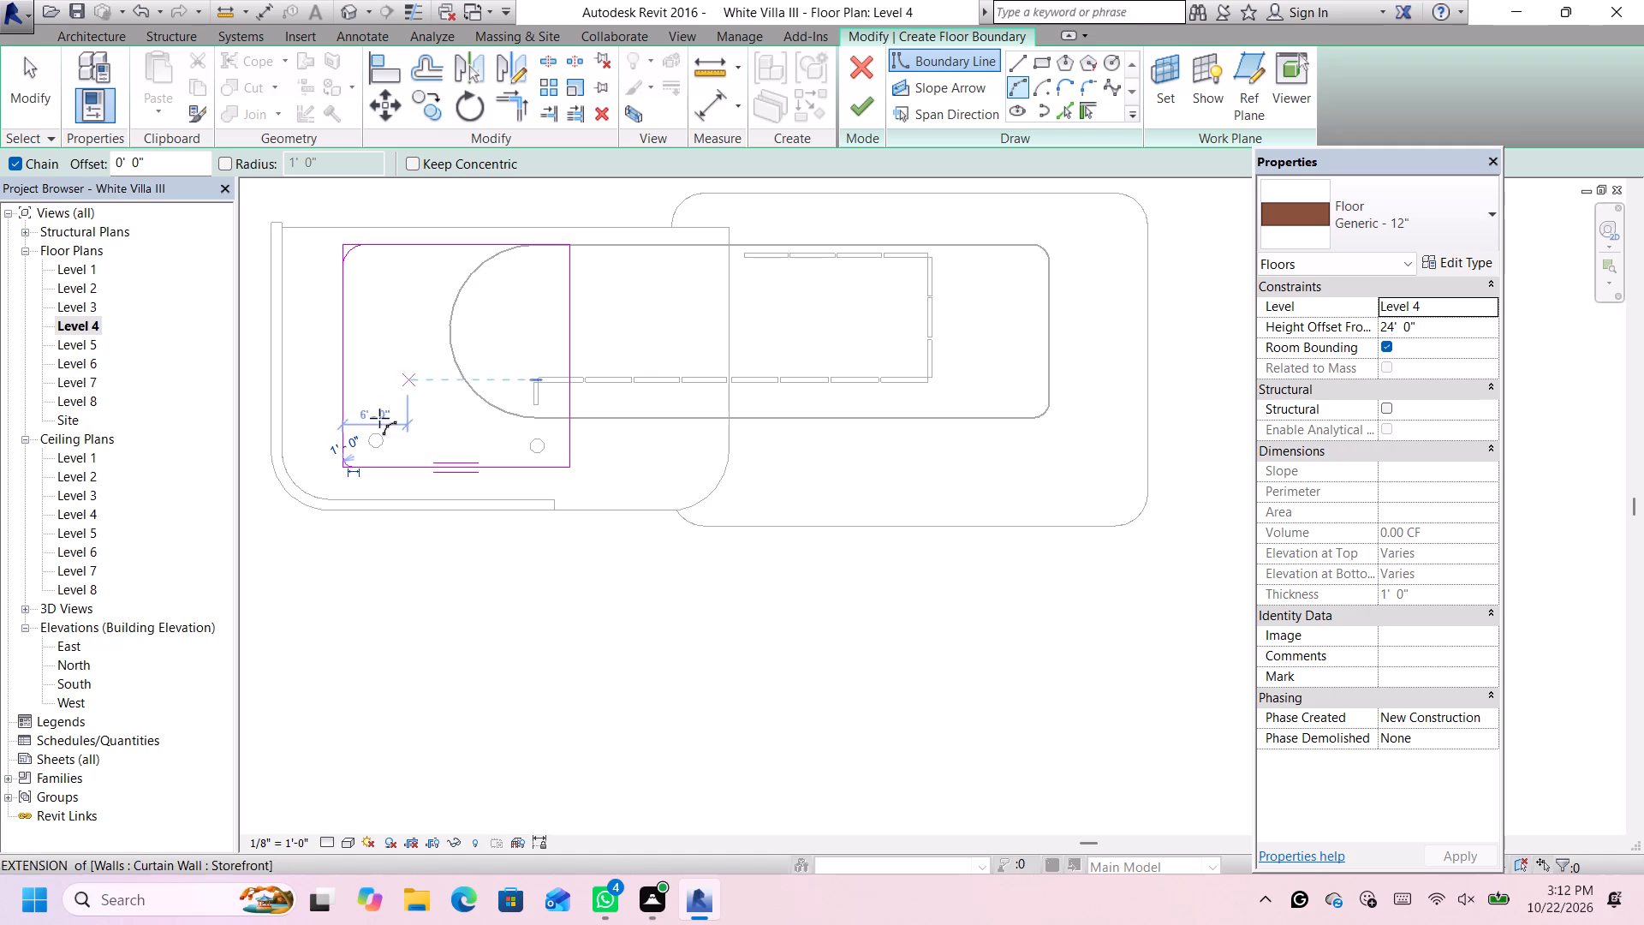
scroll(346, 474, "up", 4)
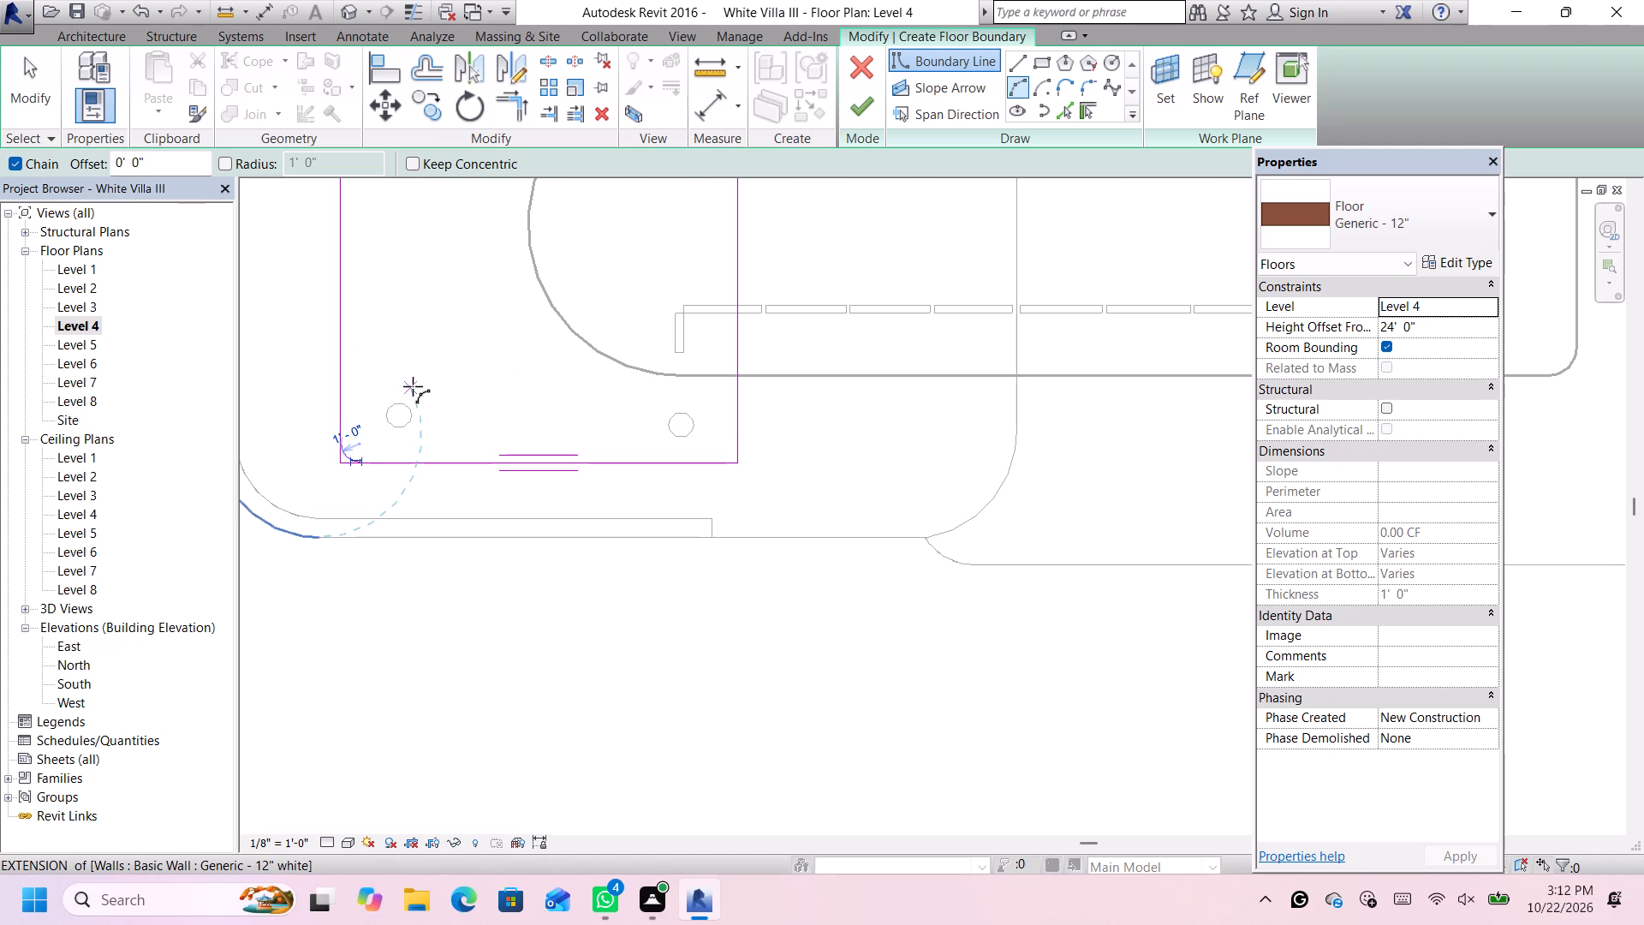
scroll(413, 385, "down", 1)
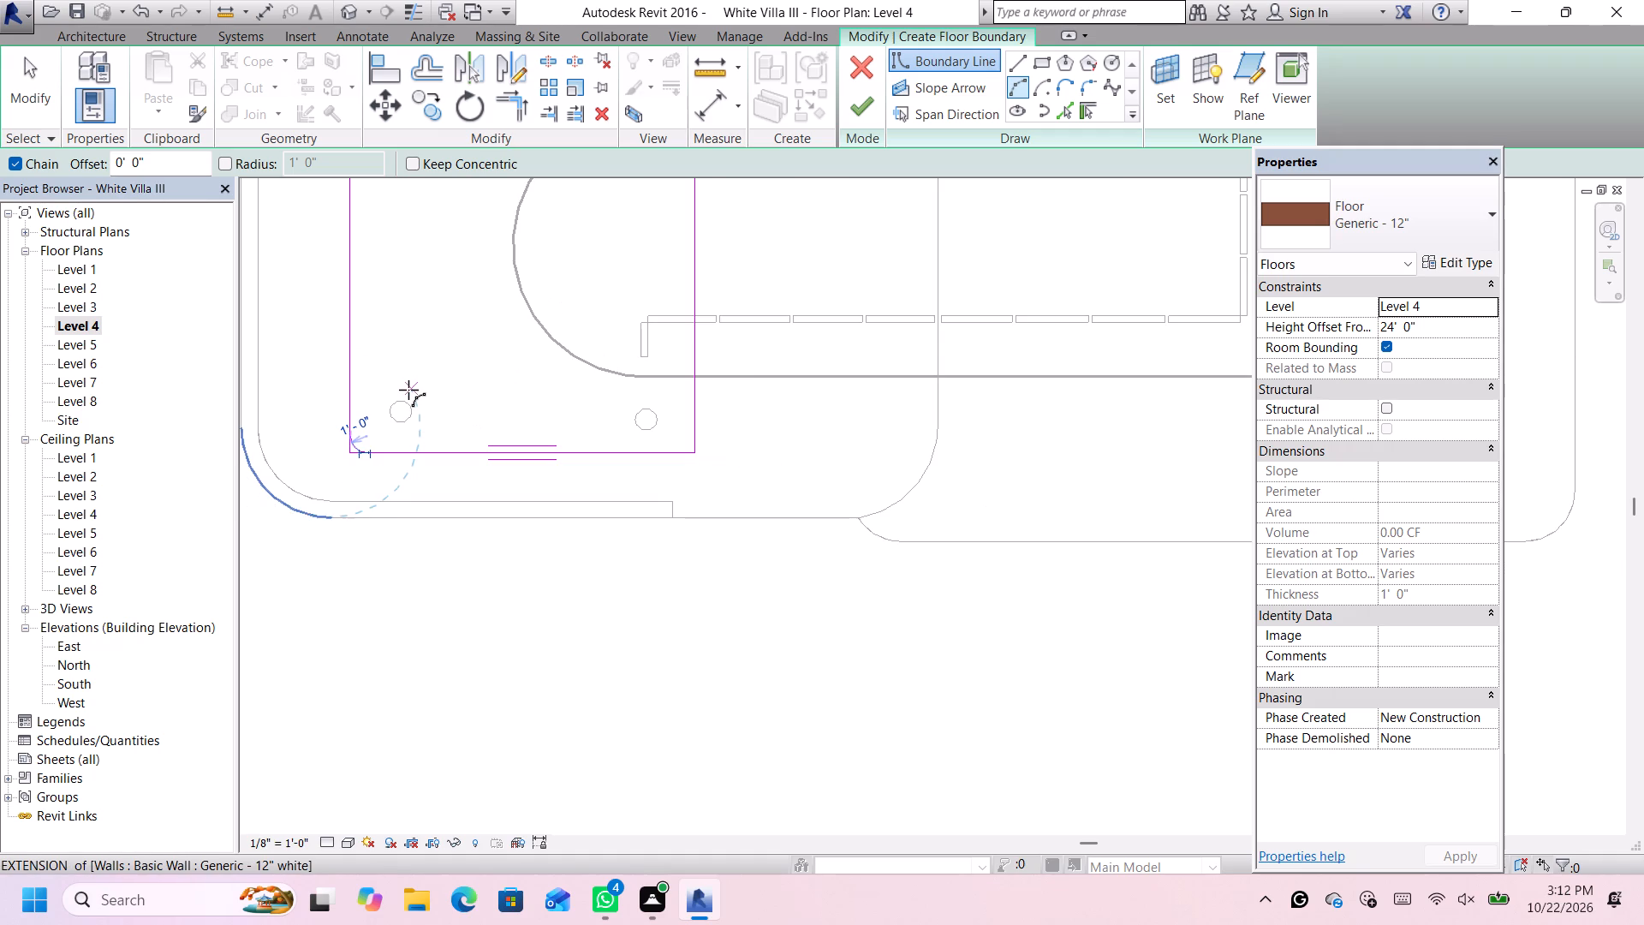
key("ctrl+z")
Draw a 2' radius arc across the southwest corner of the floor boundary.
scroll(345, 457, "down", 6)
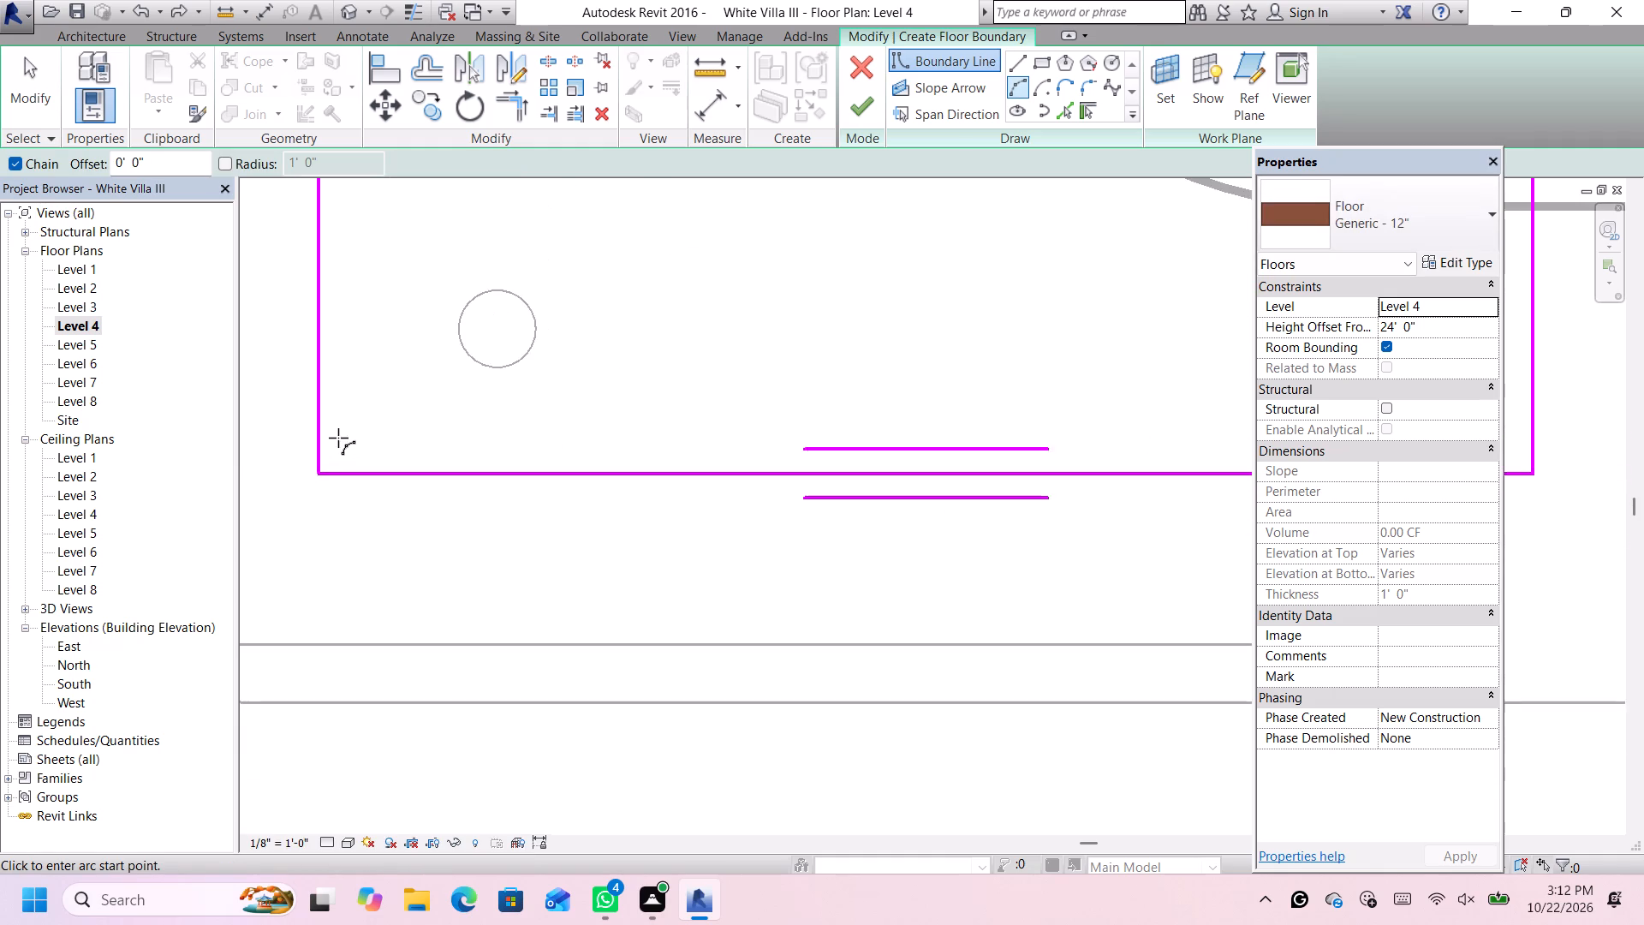
scroll(338, 437, "down", 4)
left_click(326, 399)
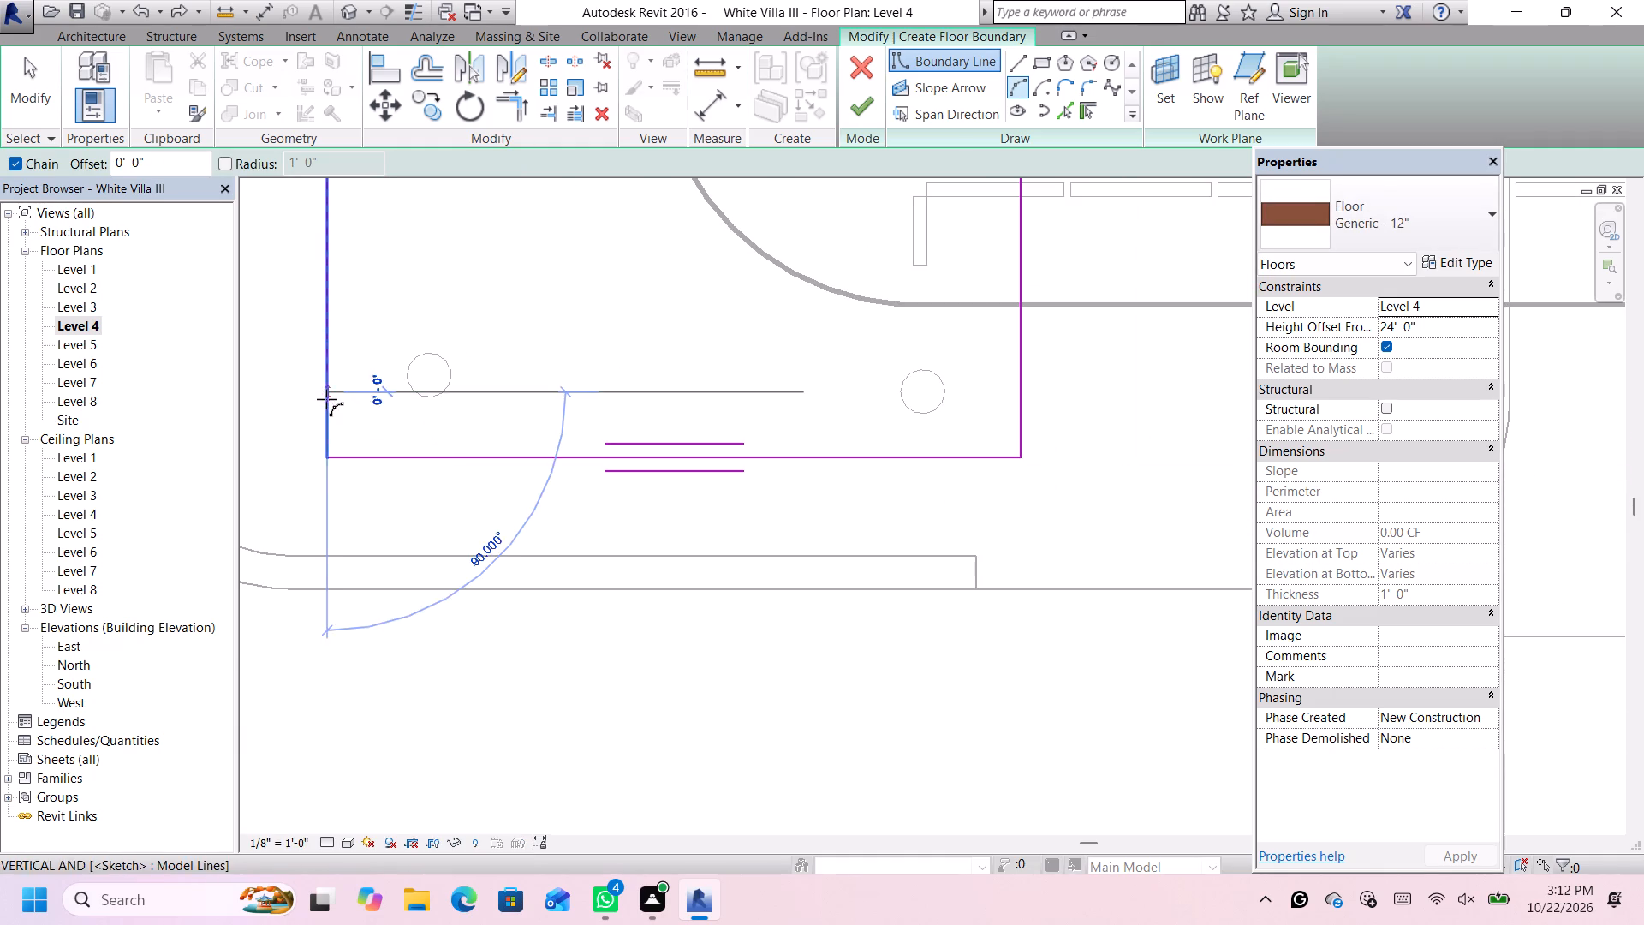
left_click(391, 461)
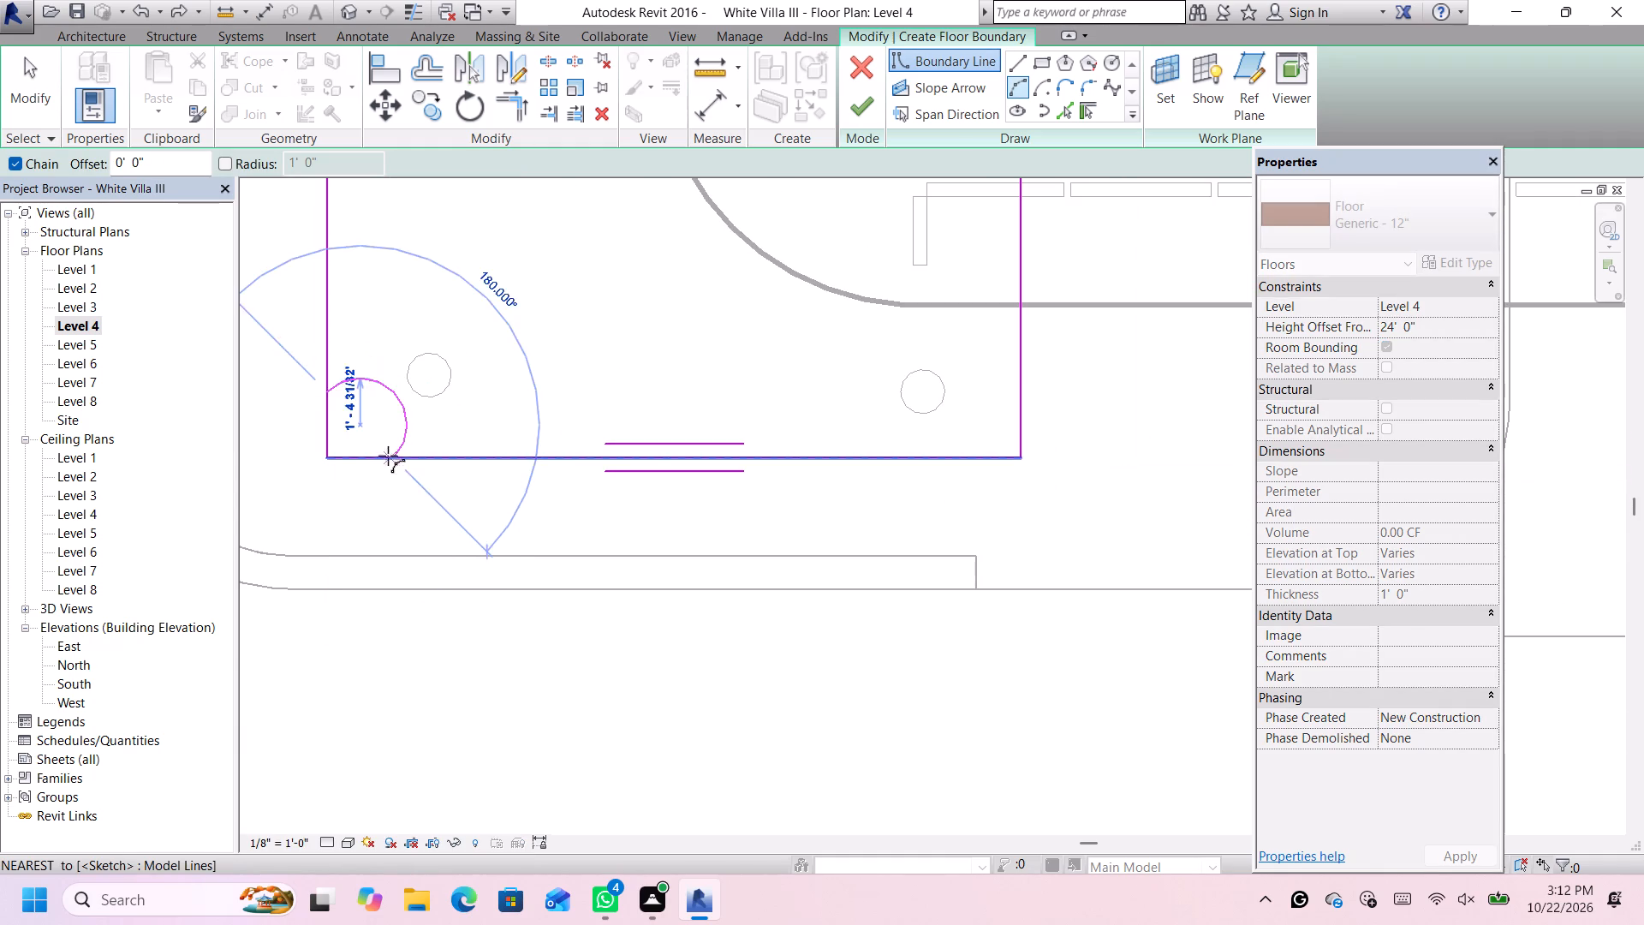
left_click(343, 428)
scroll(441, 434, "down", 6)
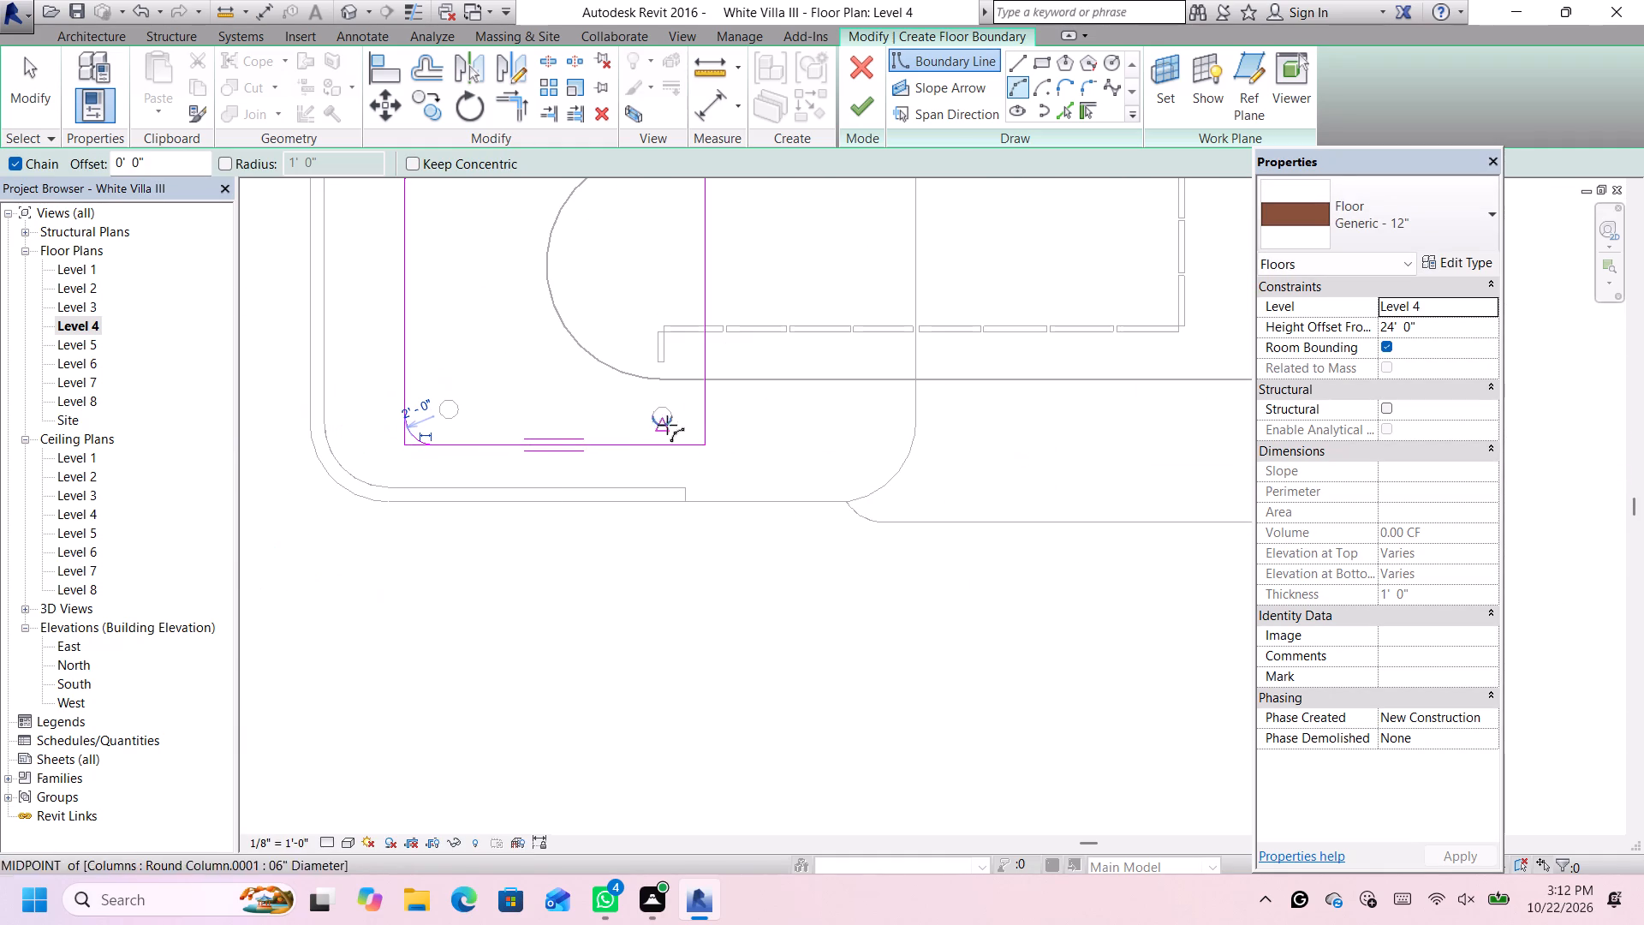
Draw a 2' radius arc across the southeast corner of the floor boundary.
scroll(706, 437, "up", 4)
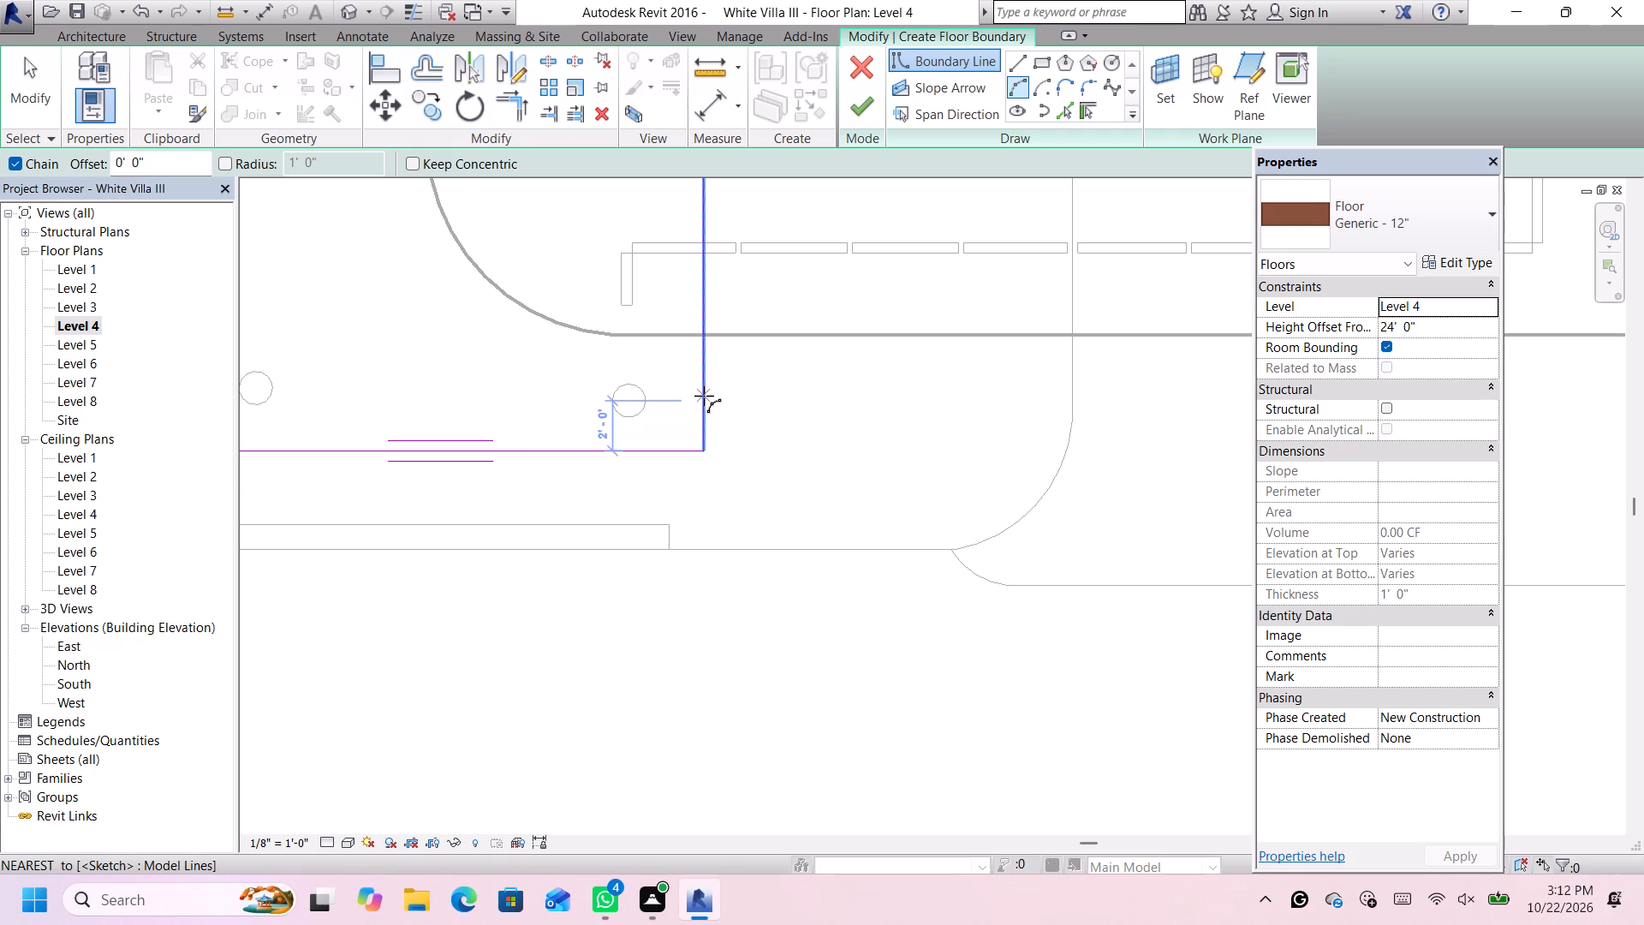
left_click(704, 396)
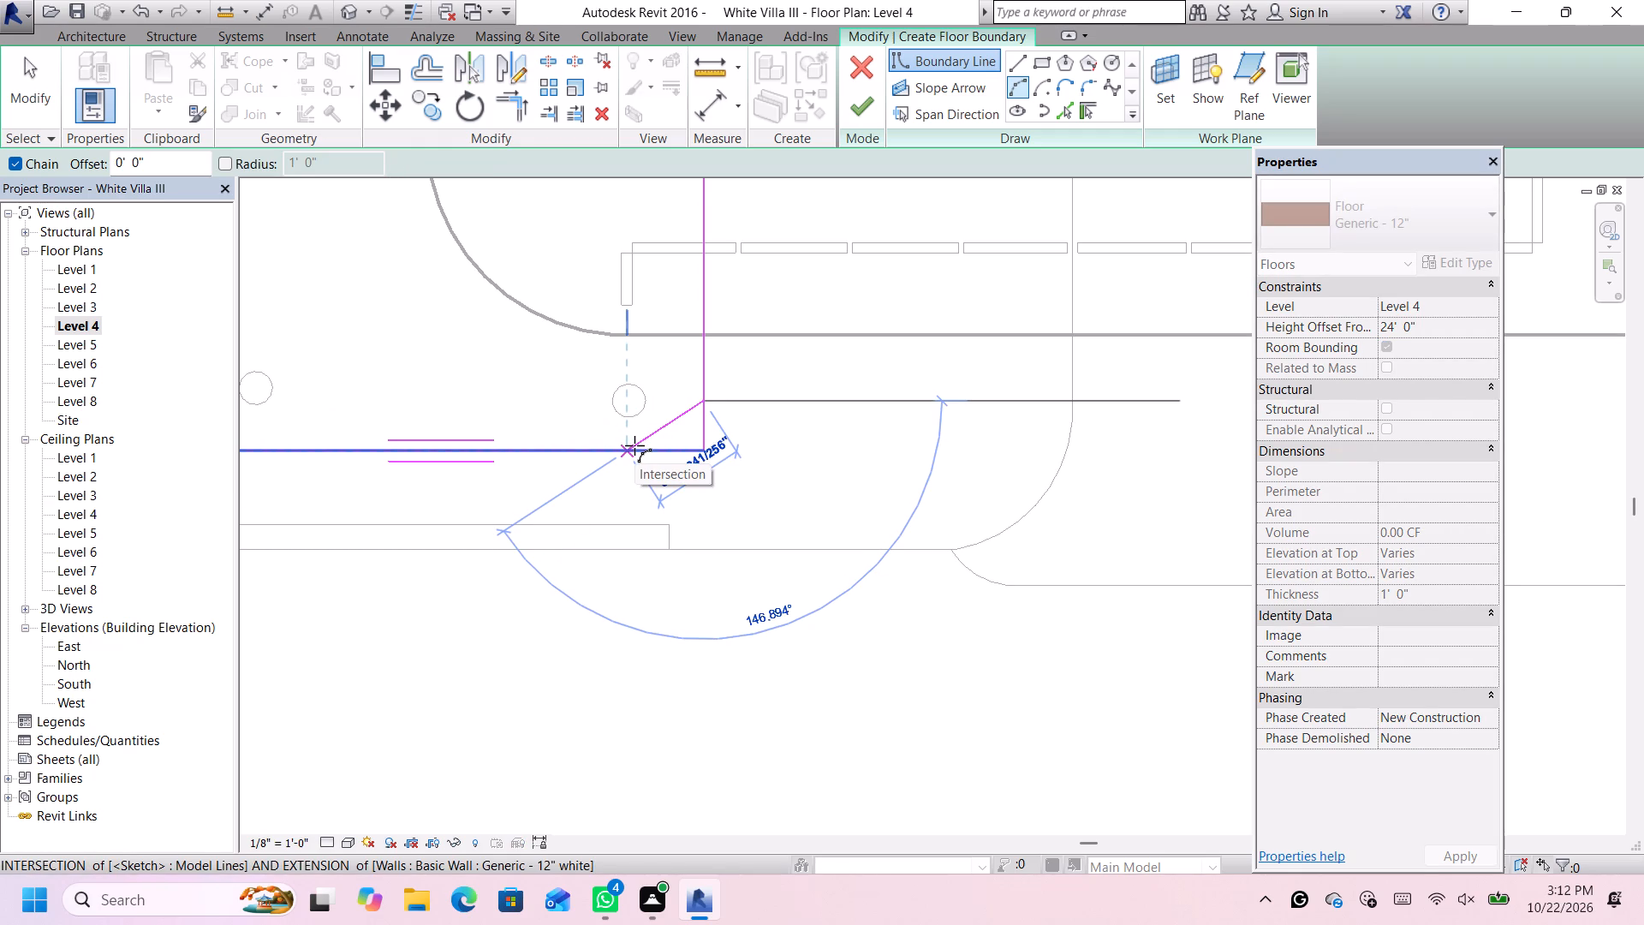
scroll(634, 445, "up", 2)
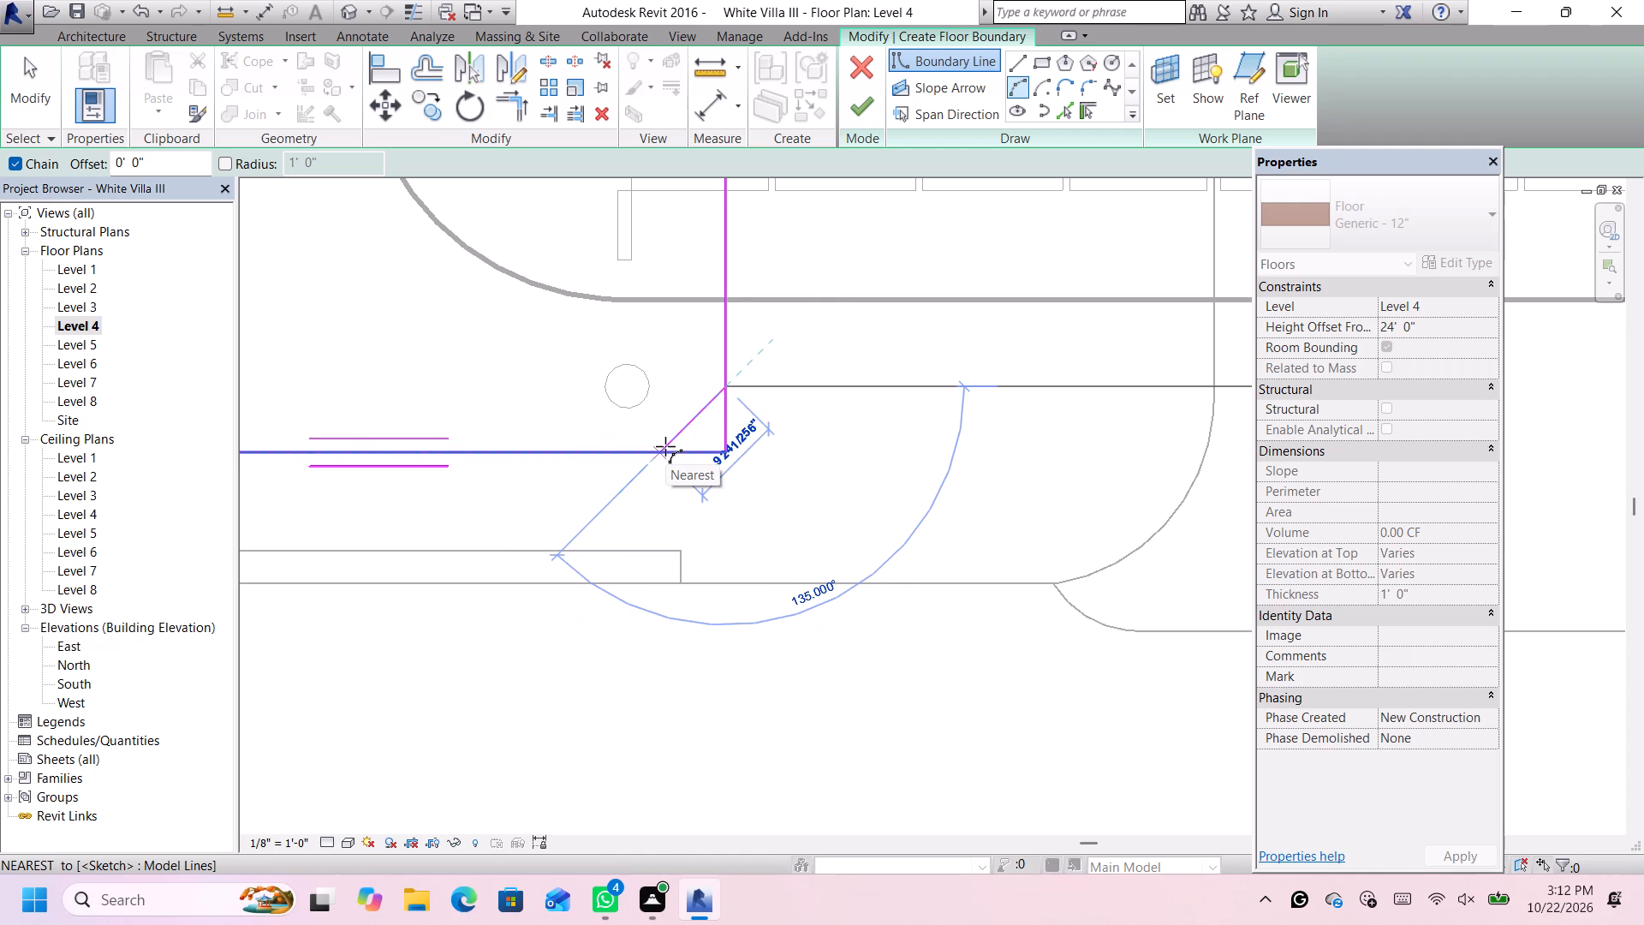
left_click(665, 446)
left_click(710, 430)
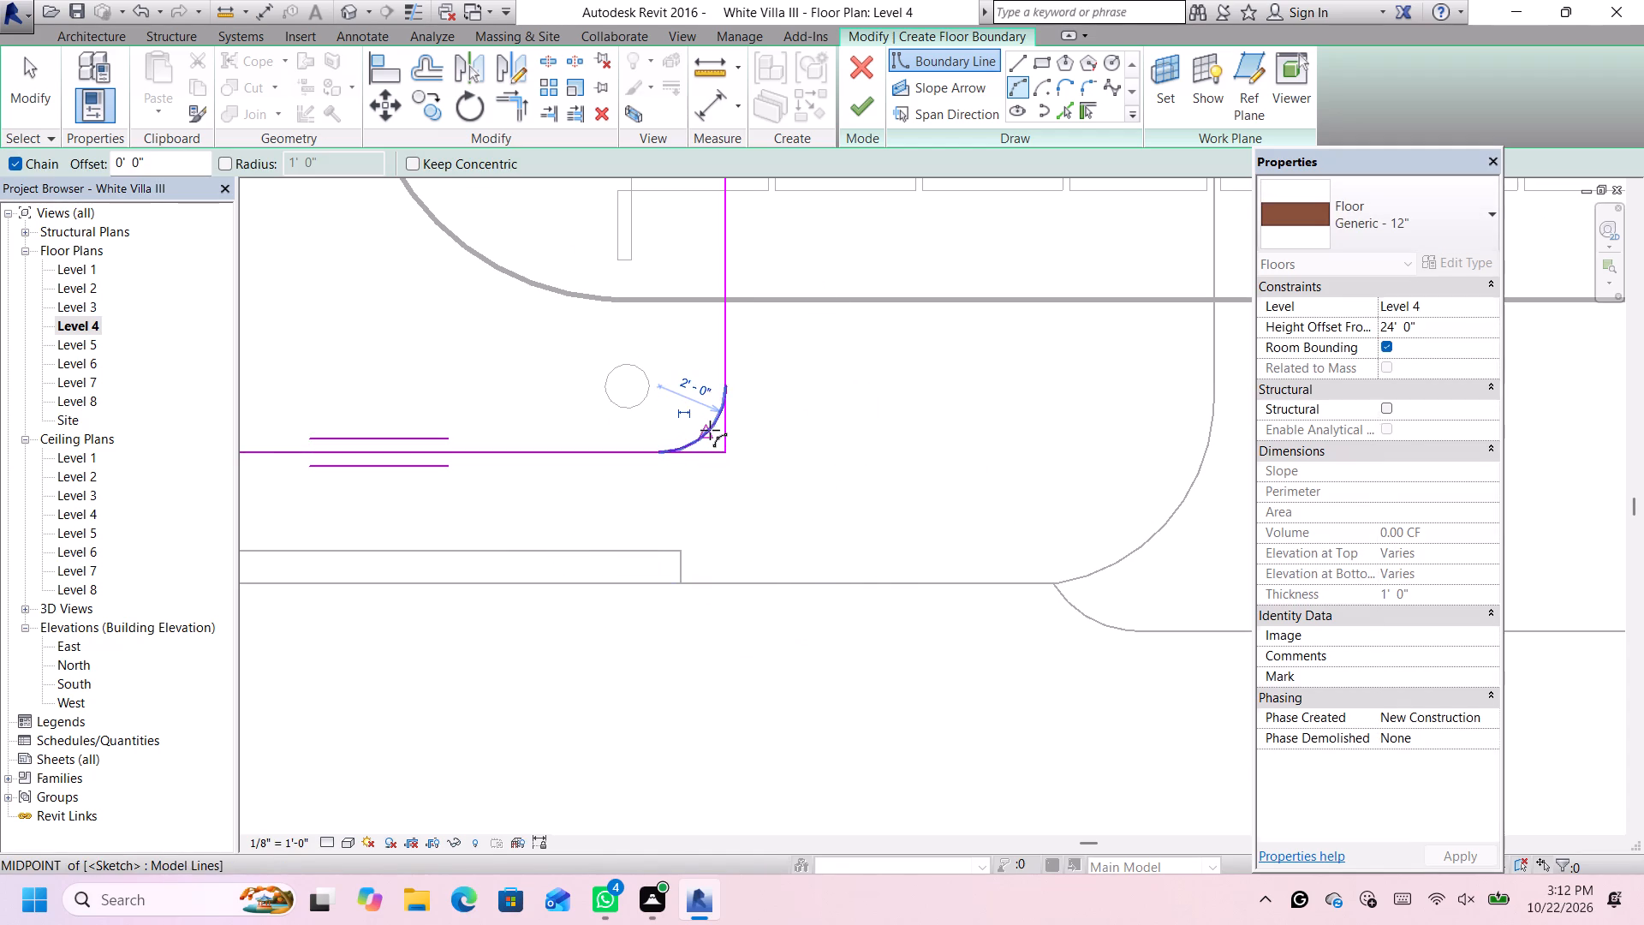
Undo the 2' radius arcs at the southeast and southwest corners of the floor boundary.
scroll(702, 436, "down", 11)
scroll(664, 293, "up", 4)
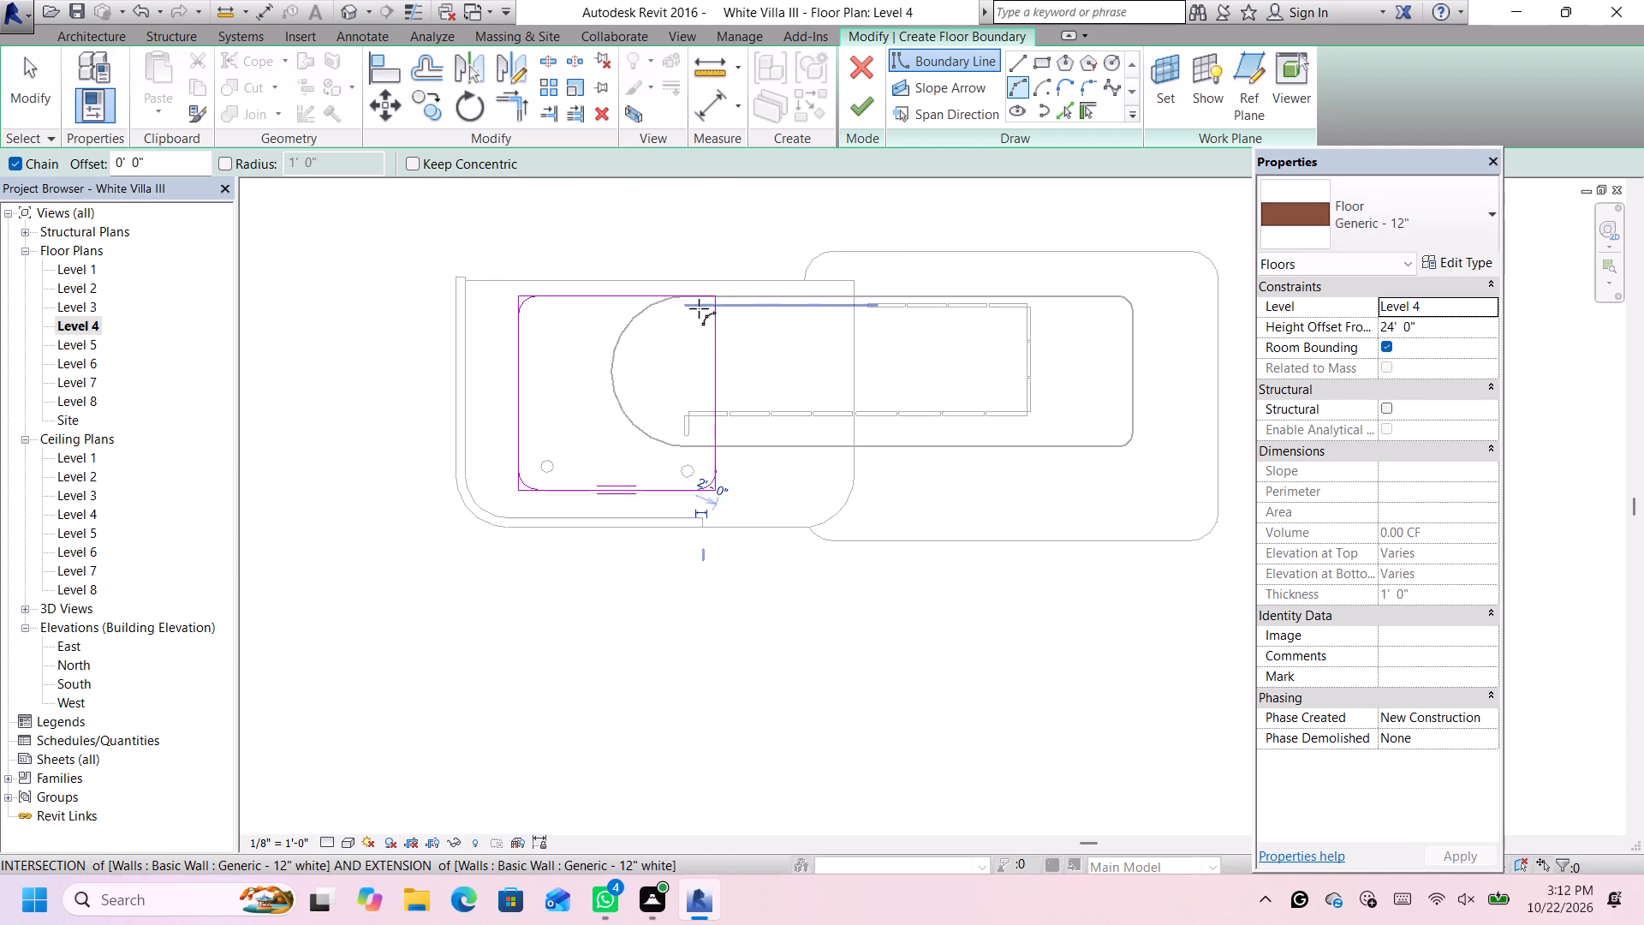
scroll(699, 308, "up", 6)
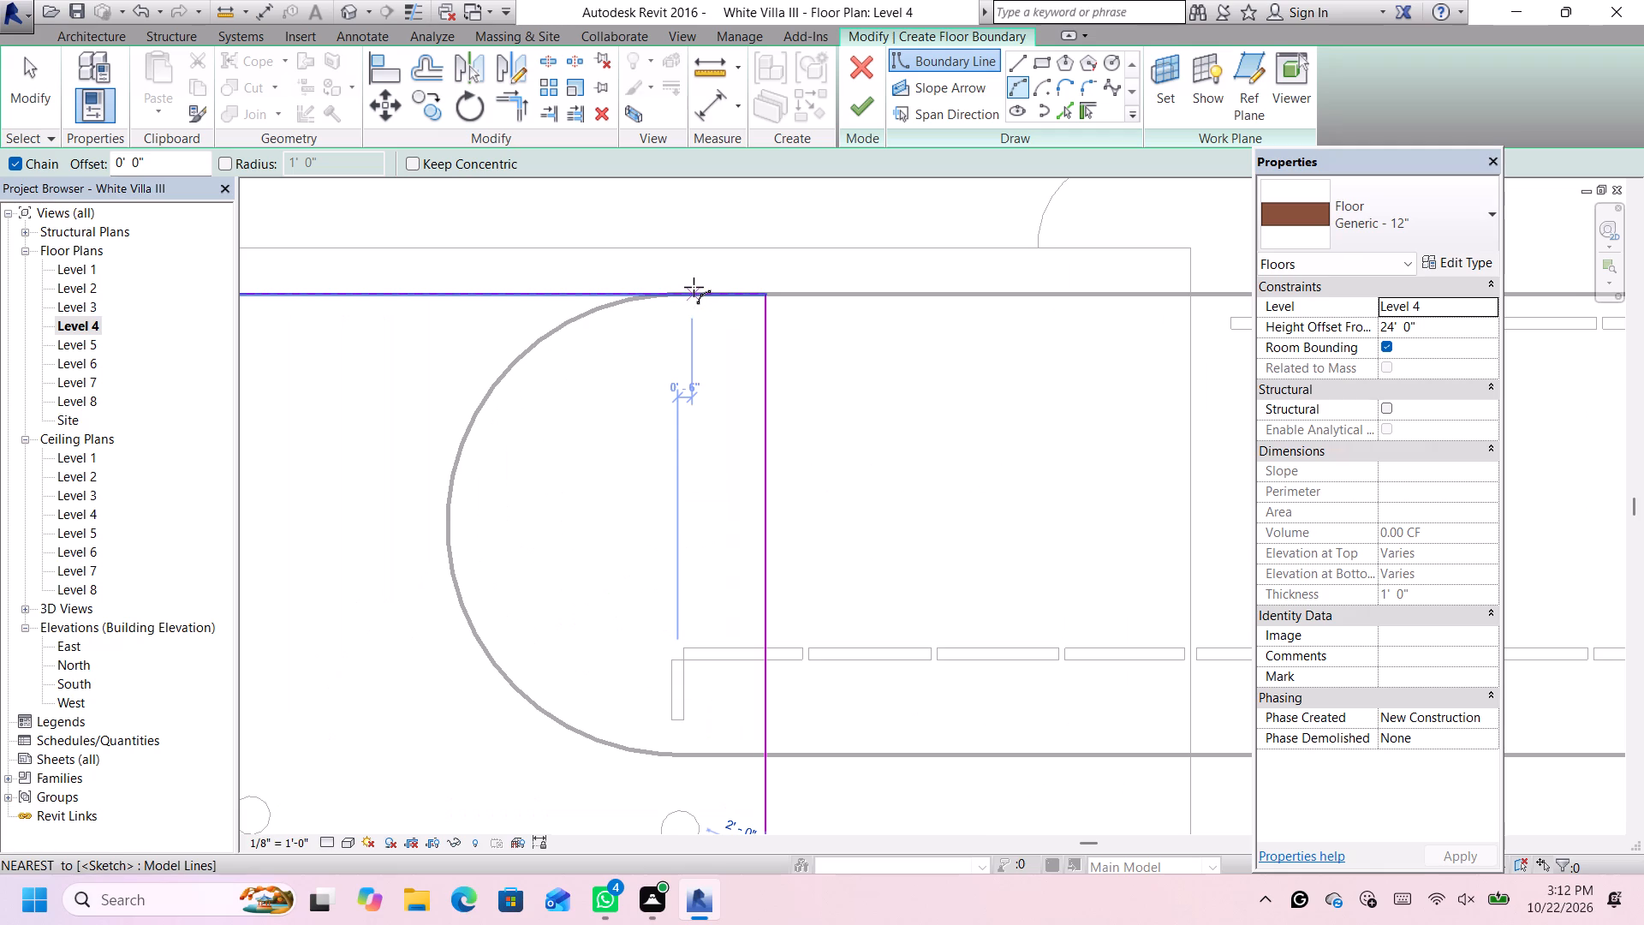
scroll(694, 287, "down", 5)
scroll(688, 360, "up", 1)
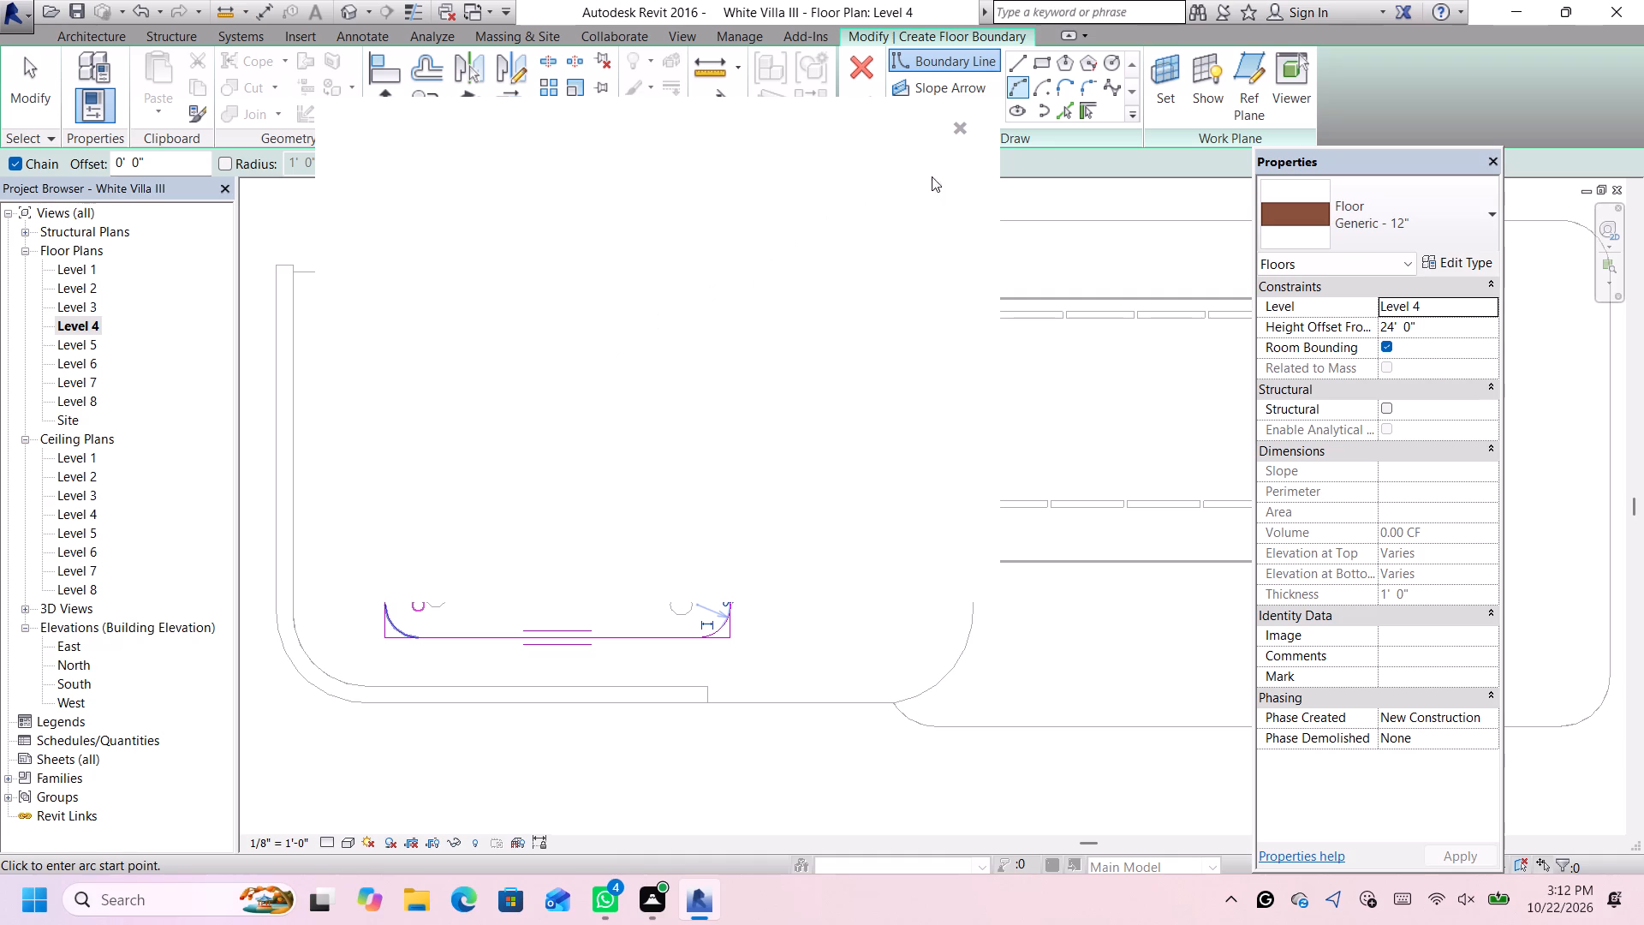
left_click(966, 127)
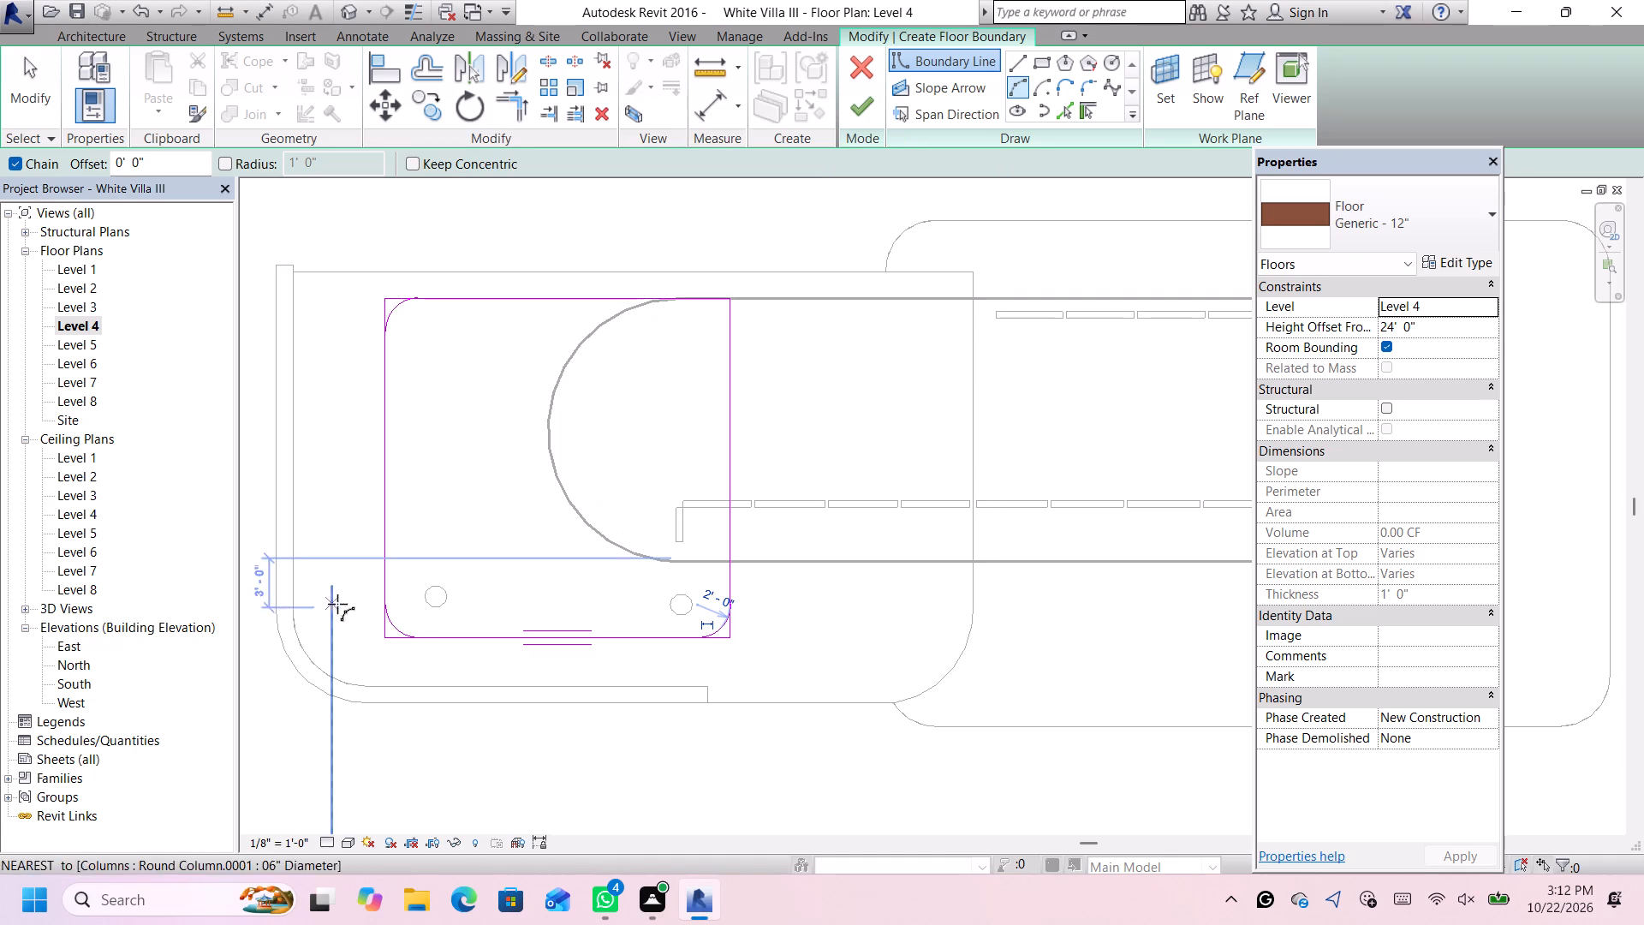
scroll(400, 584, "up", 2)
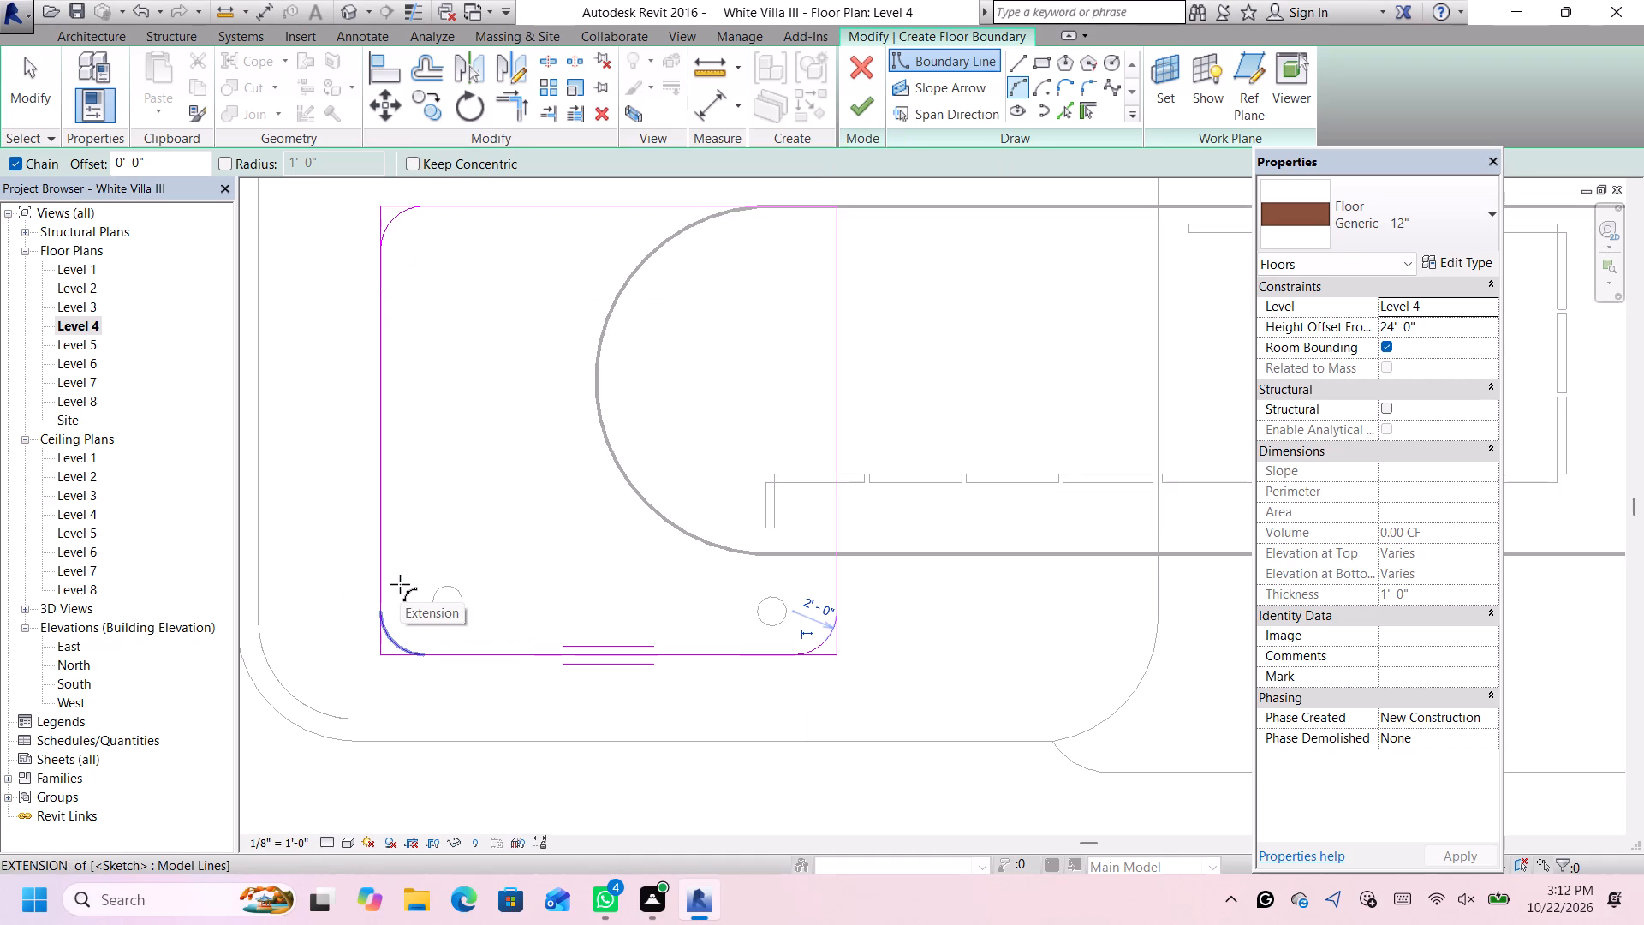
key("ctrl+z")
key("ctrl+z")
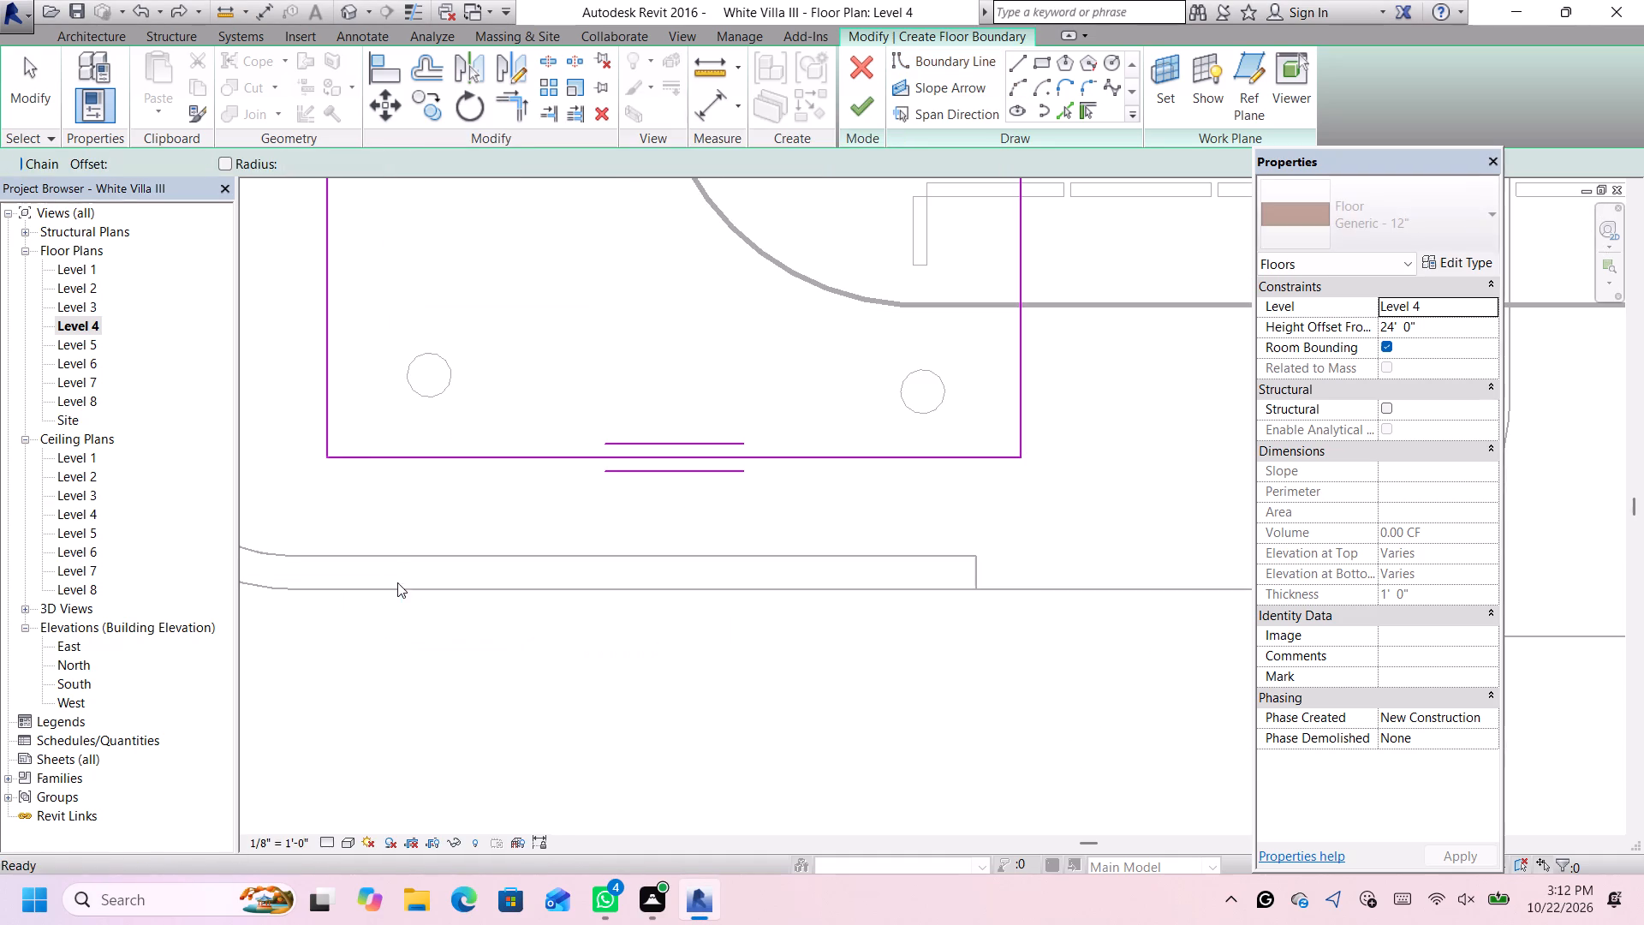
Draw an arc of about 2' 10" radius across the southwest corner of the floor boundary.
scroll(359, 543, "down", 6, "ctrl")
scroll(379, 407, "down", 6)
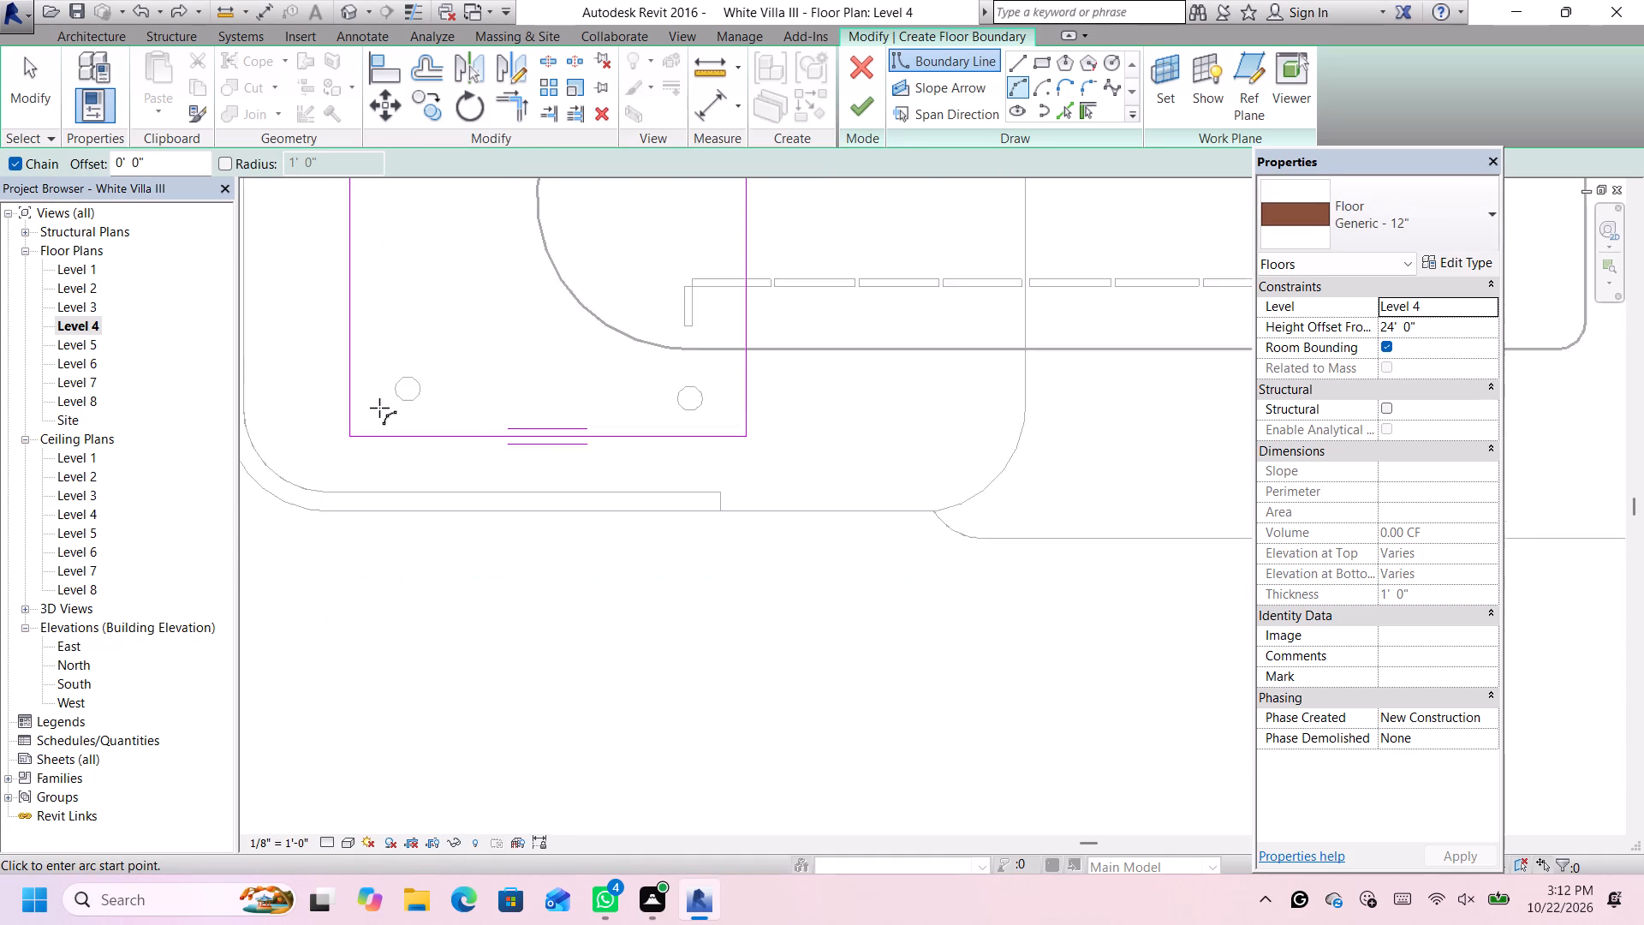
scroll(379, 408, "down", 5)
scroll(349, 343, "up", 6)
scroll(383, 420, "up", 4)
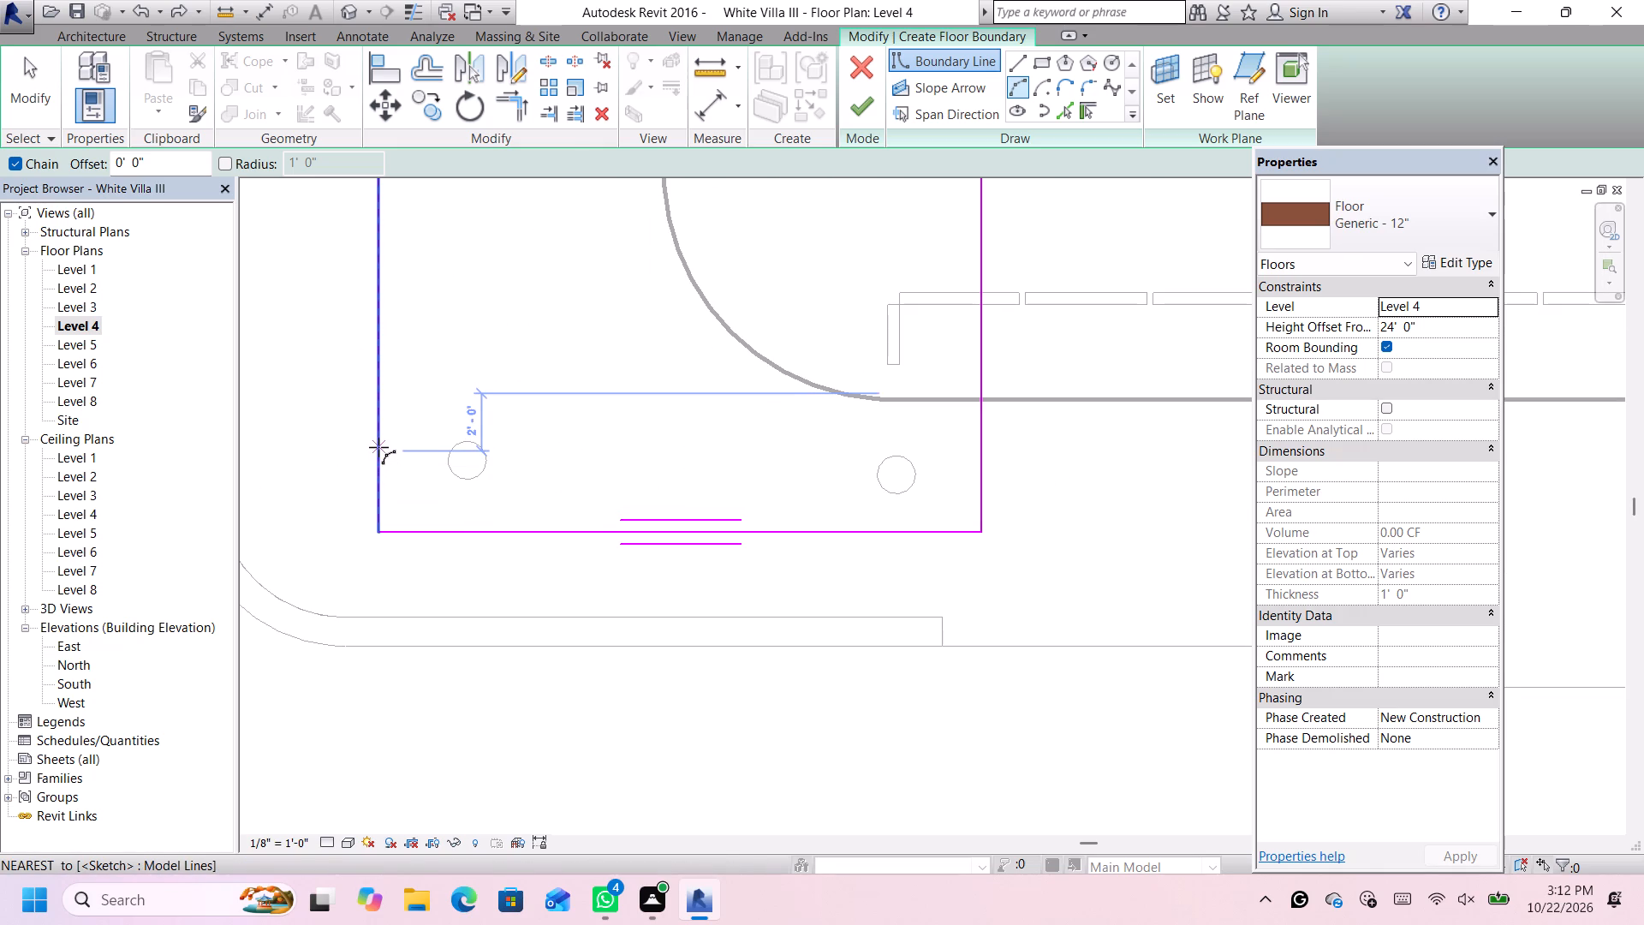
left_click(378, 447)
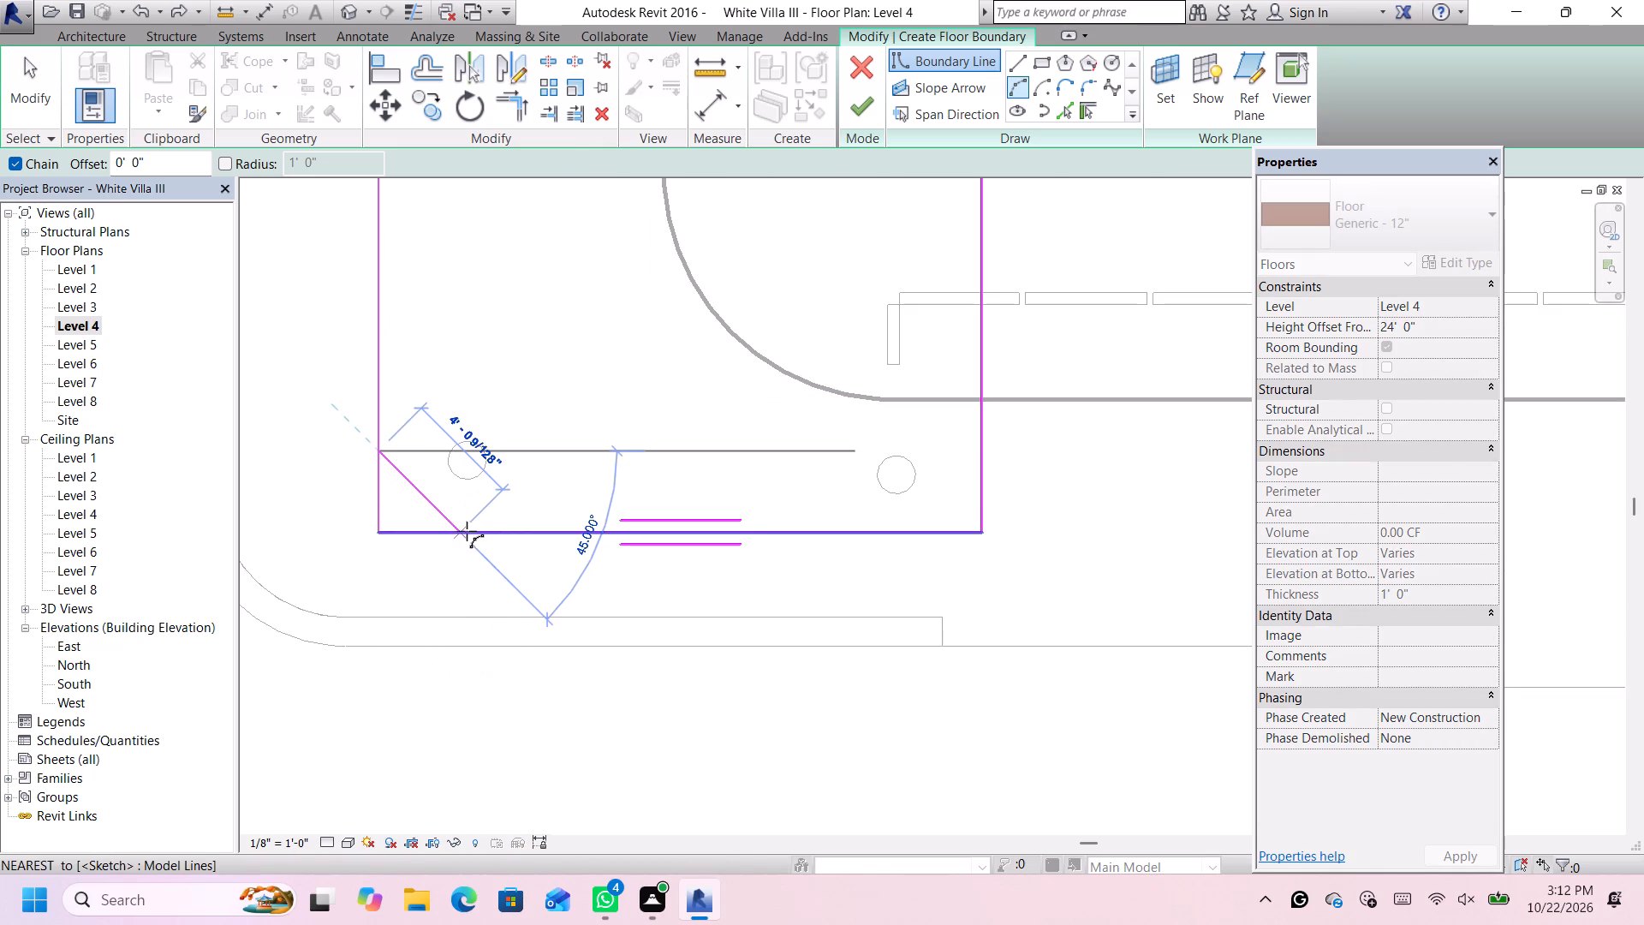
left_click(460, 531)
left_click(407, 504)
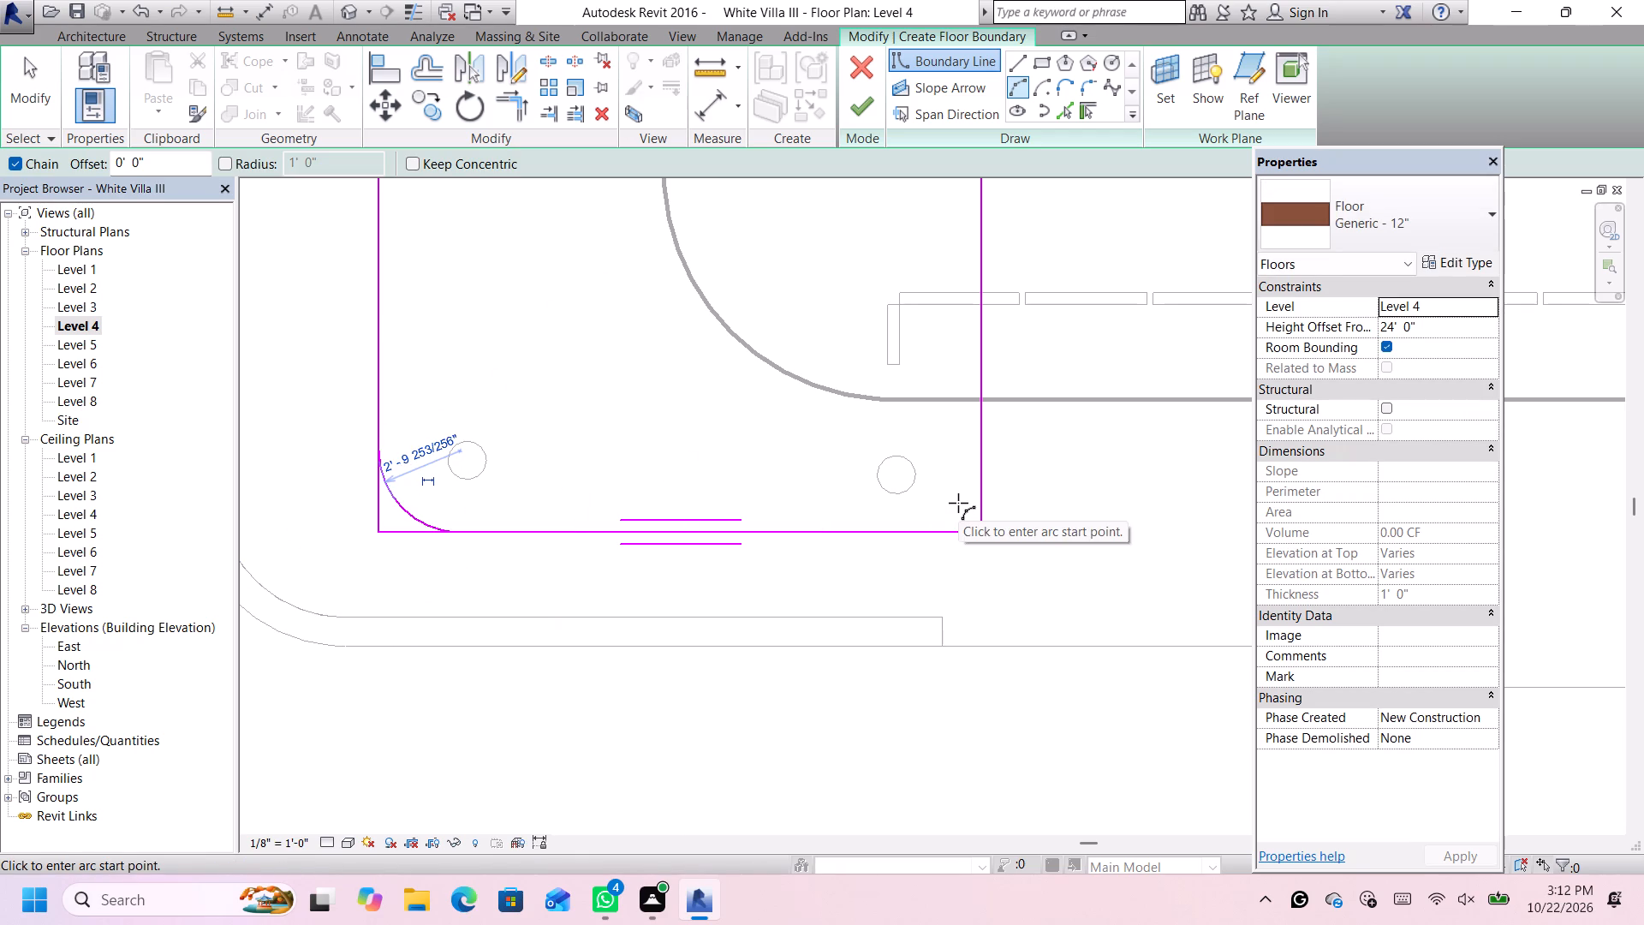
Draw a matching arc of about 2' 10" radius across the southeast corner of the floor boundary and end arc drawing.
left_click(981, 448)
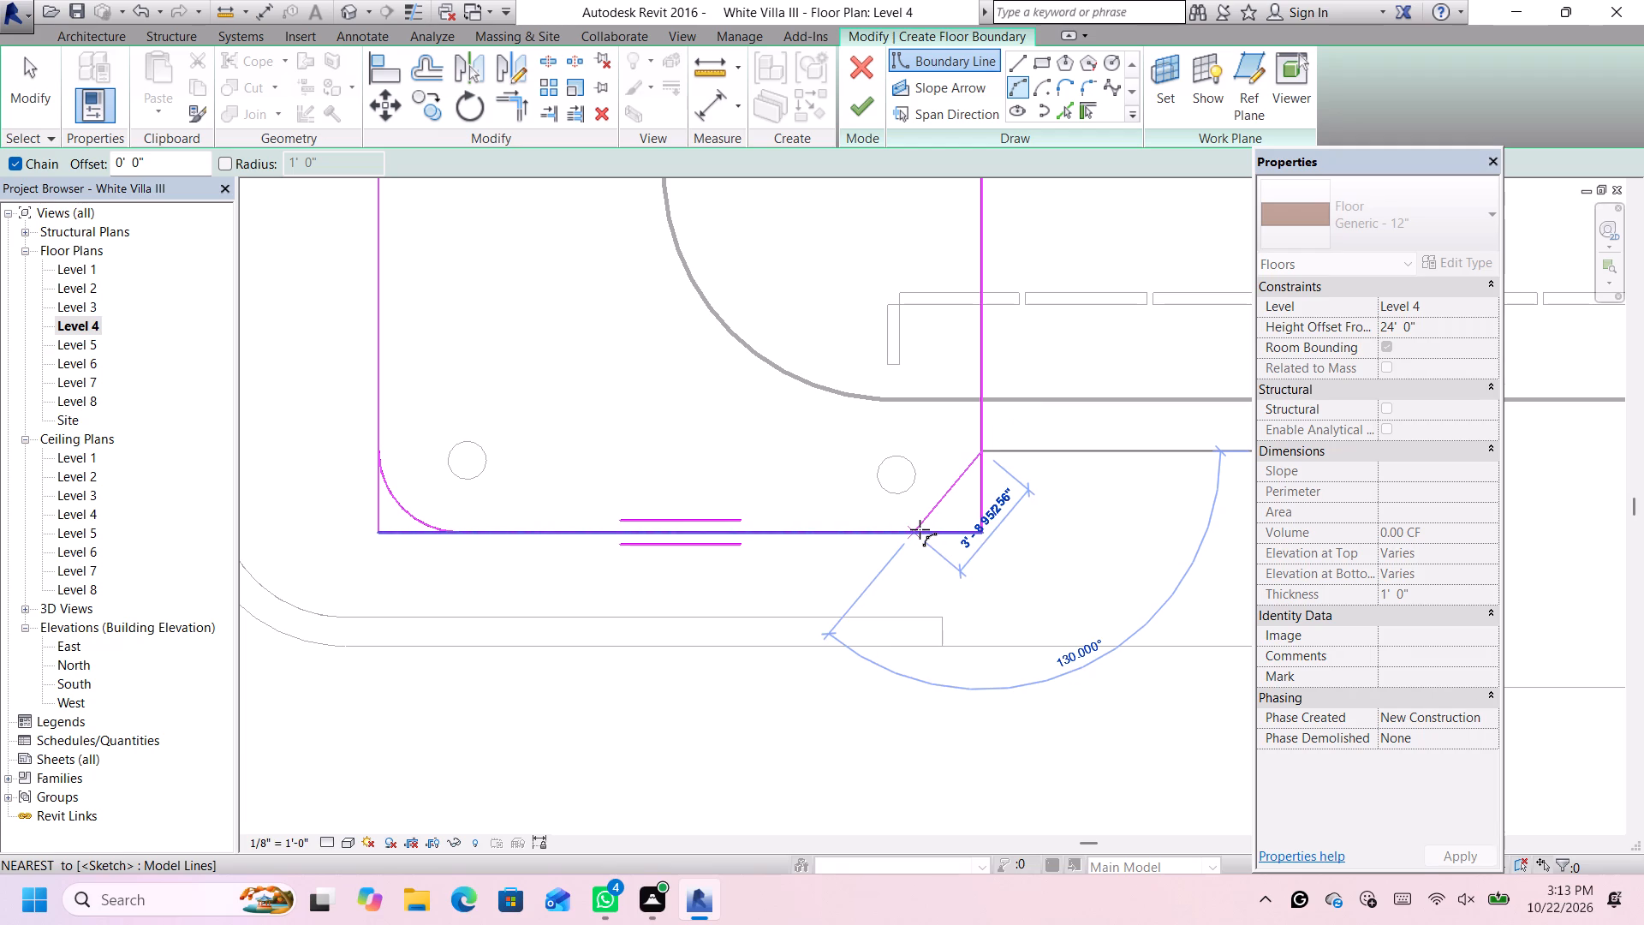
left_click(913, 529)
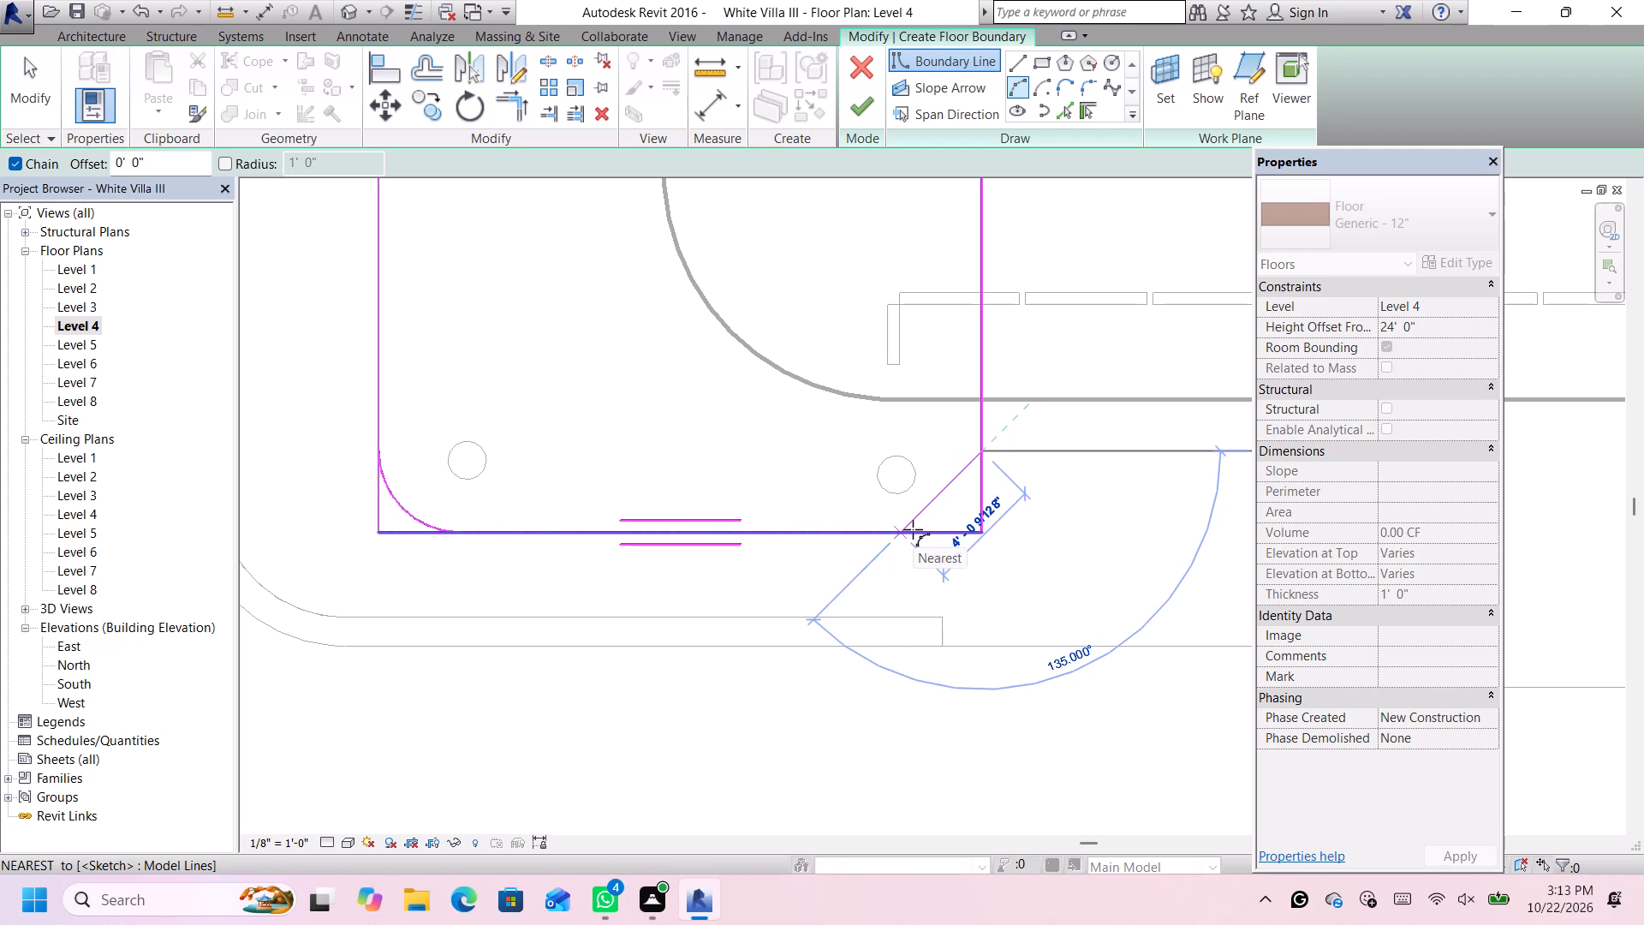
left_click(965, 515)
scroll(874, 464, "down", 2)
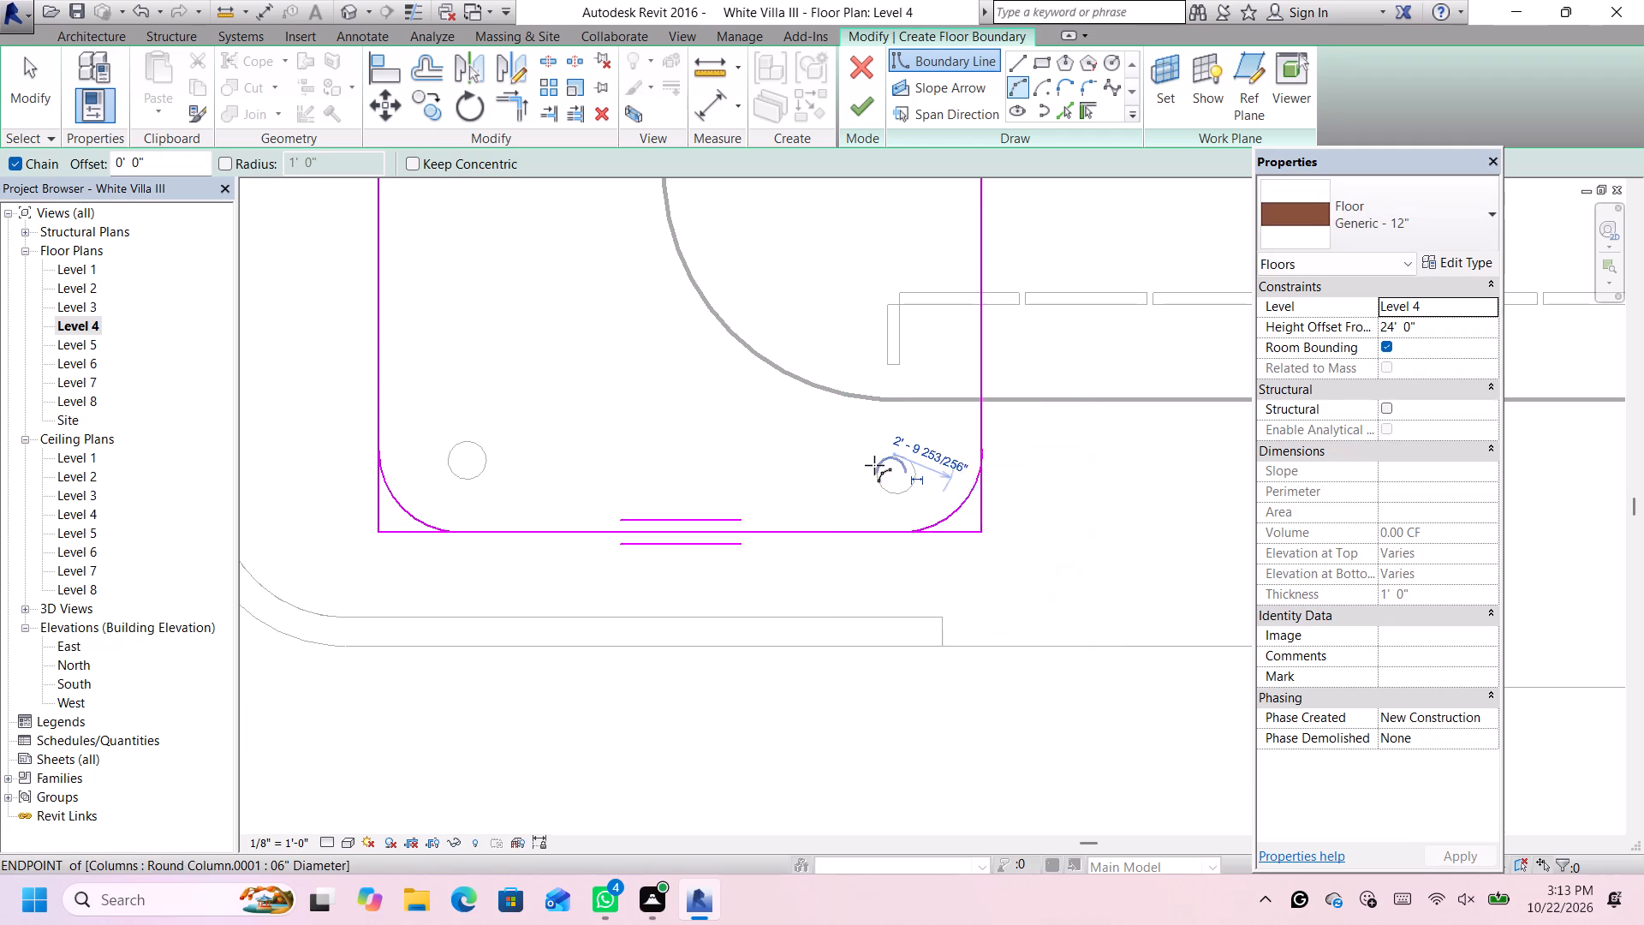
scroll(874, 465, "down", 6)
scroll(820, 284, "up", 1)
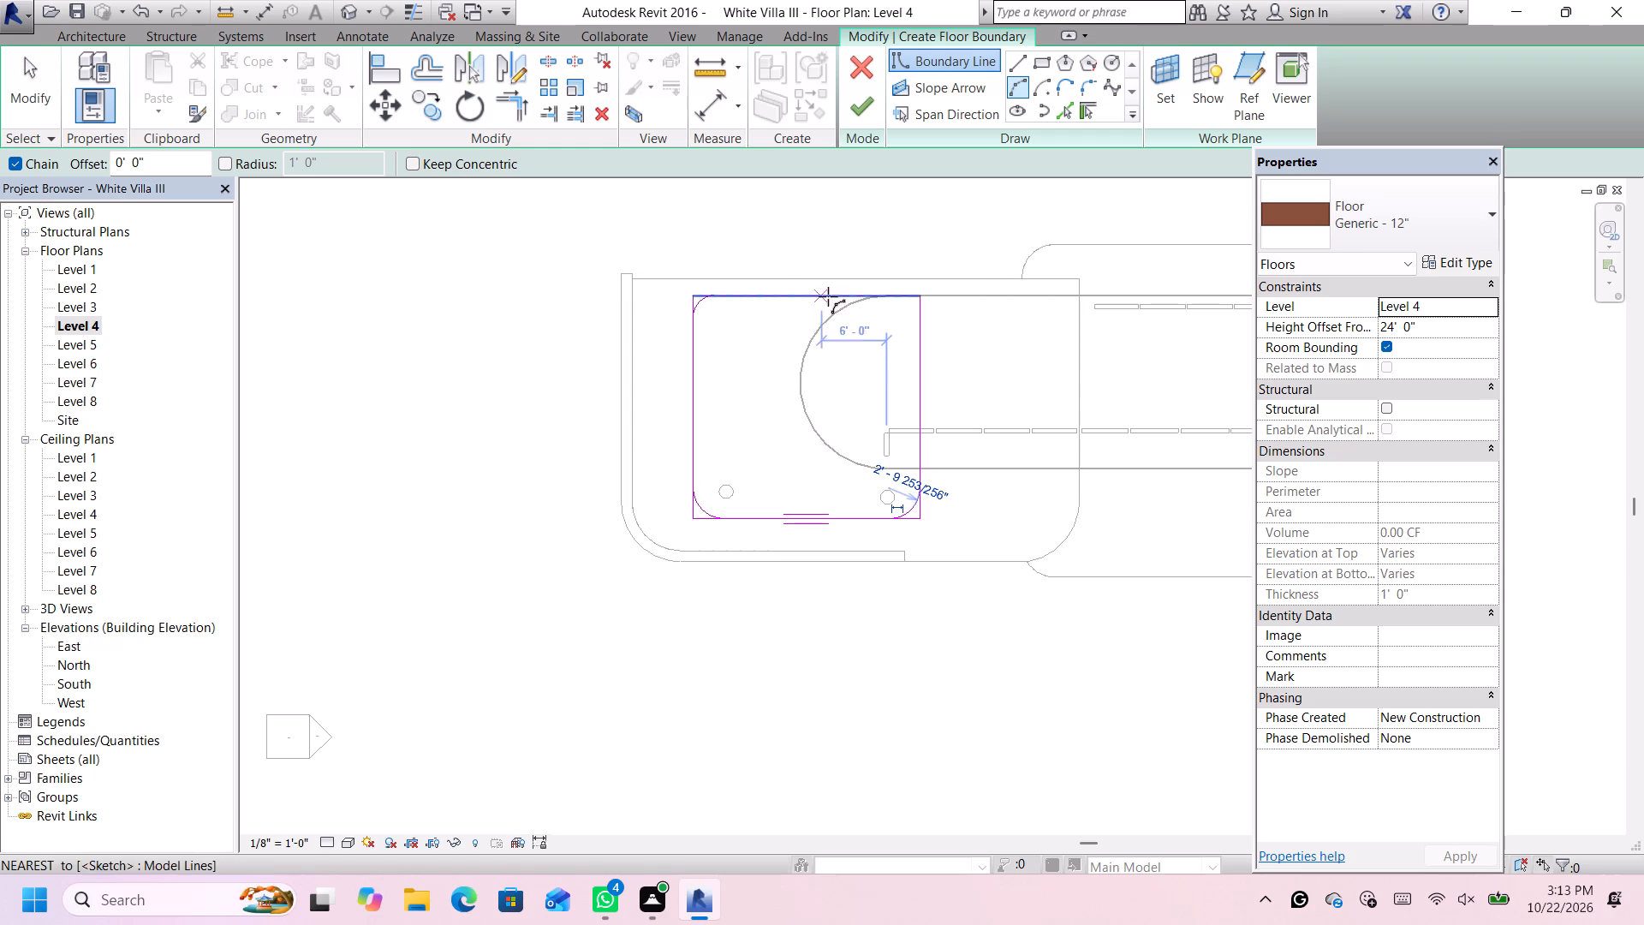
scroll(854, 323, "up", 1)
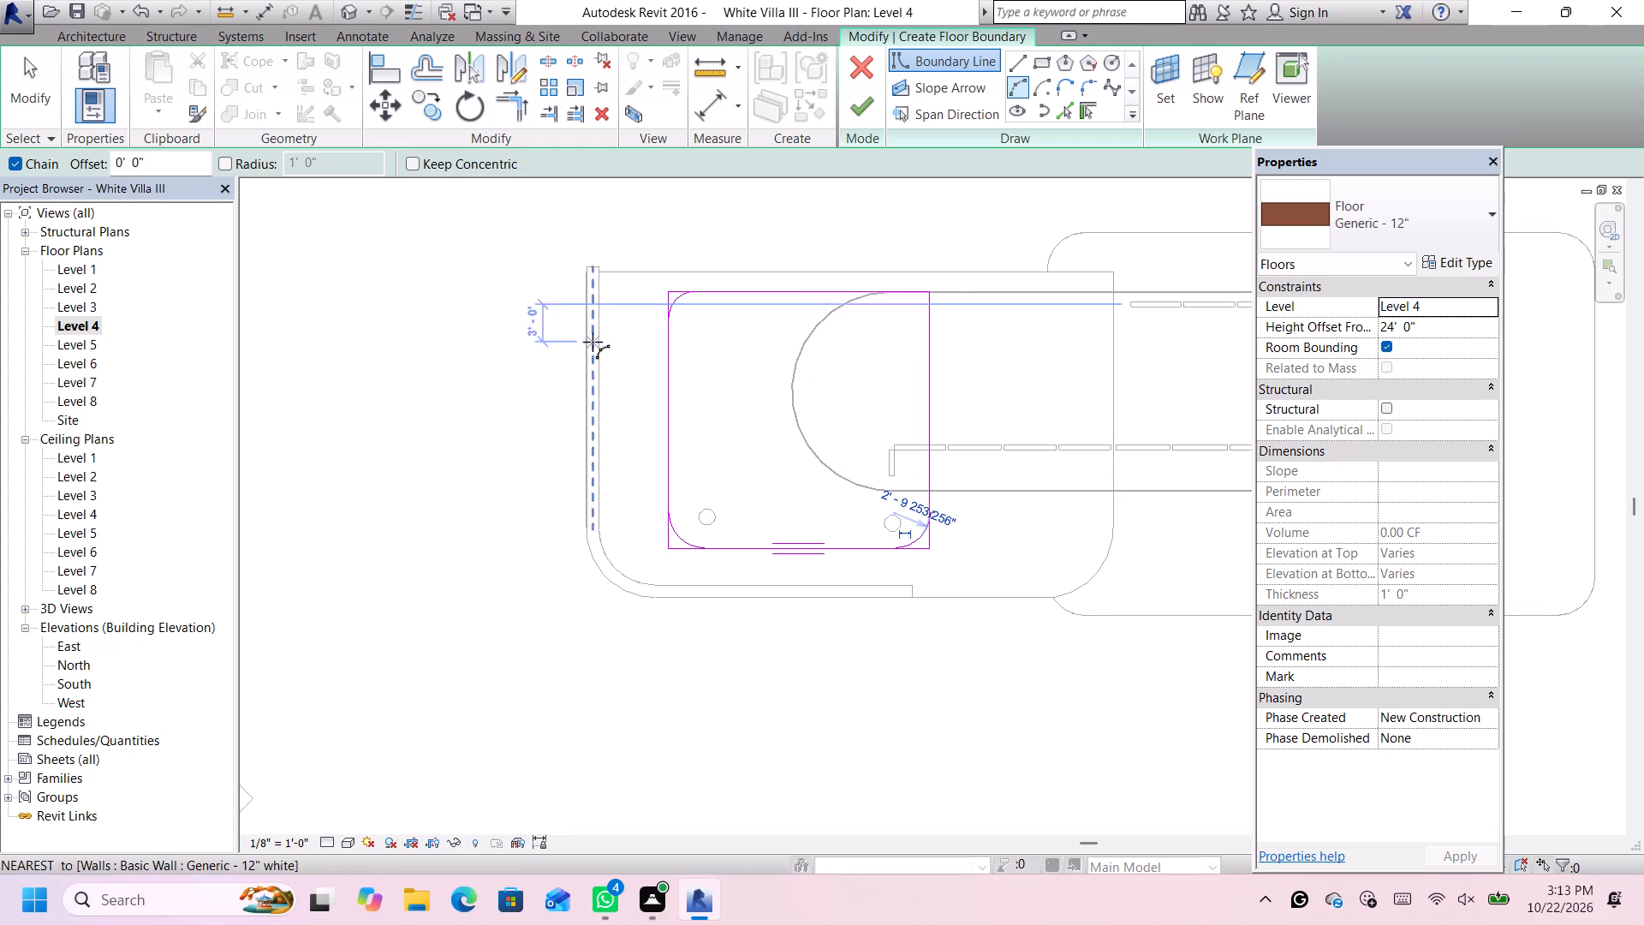
scroll(682, 333, "up", 2)
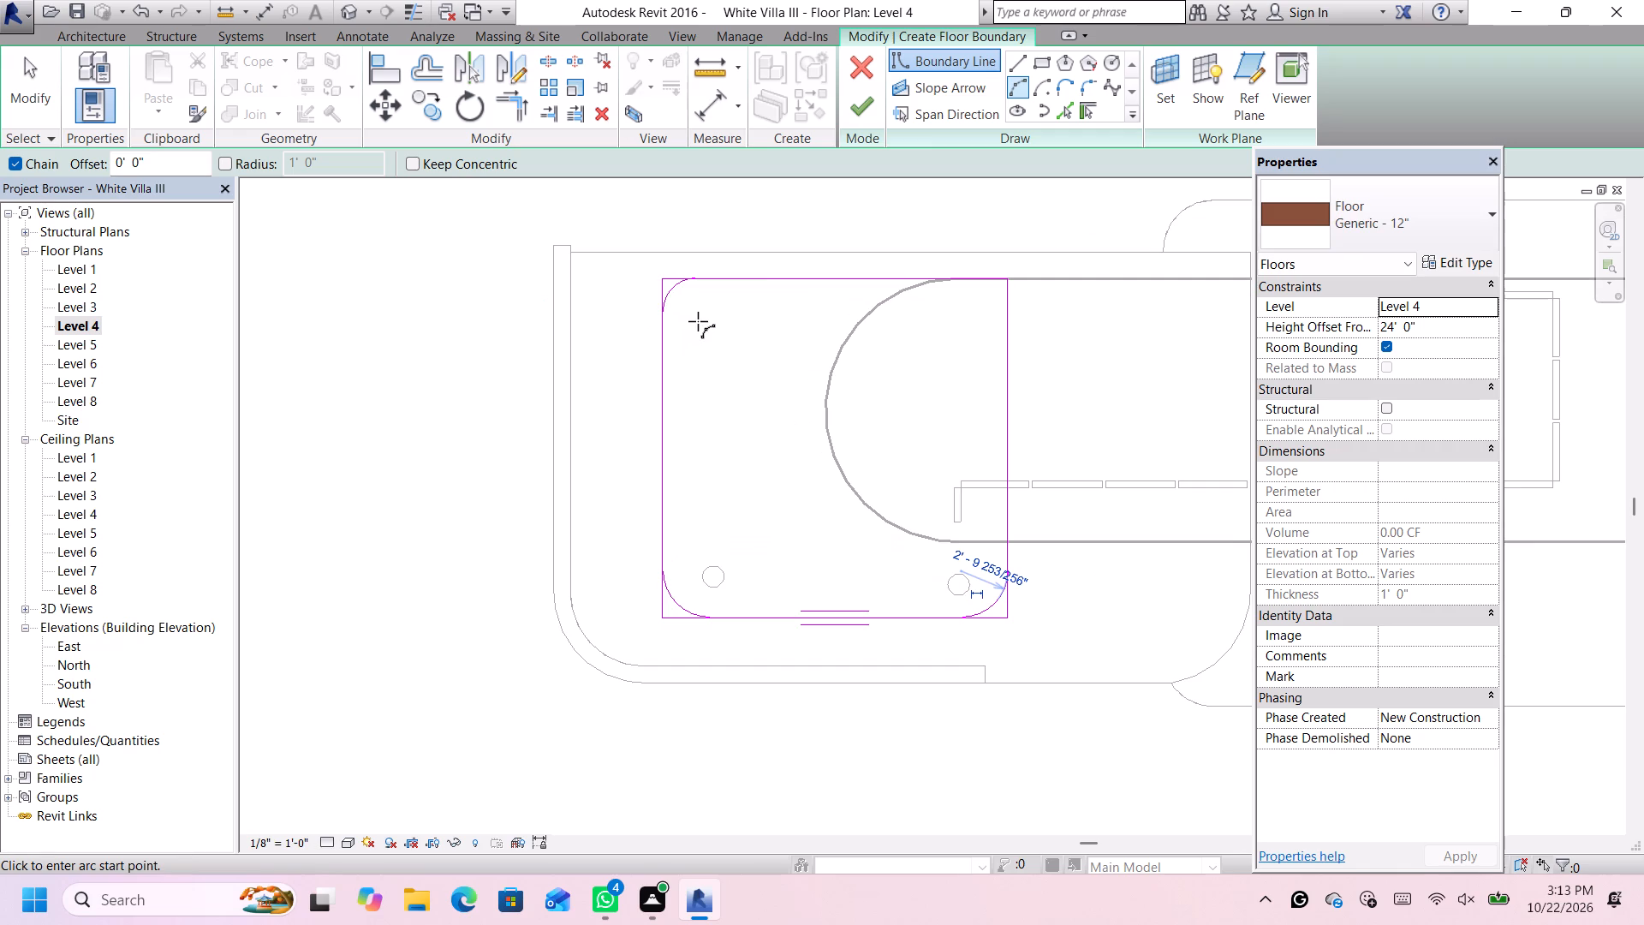
key("Escape")
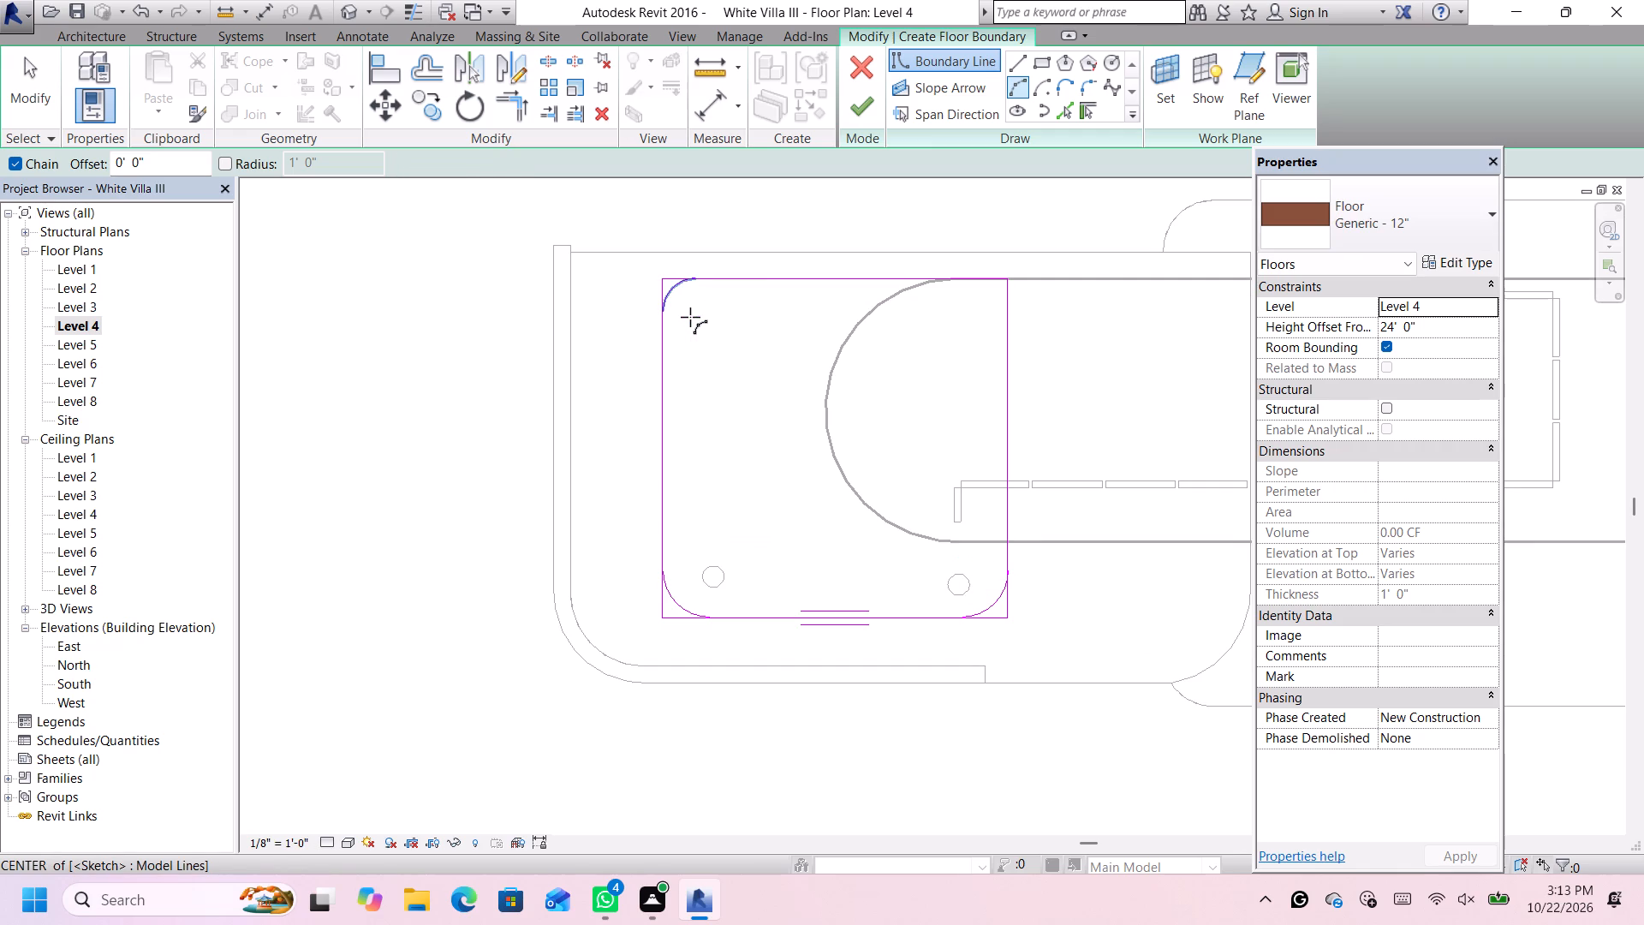
key("Escape")
Trim the west and north boundary lines to the northwest corner arc, removing the square corner.
scroll(678, 299, "up", 9)
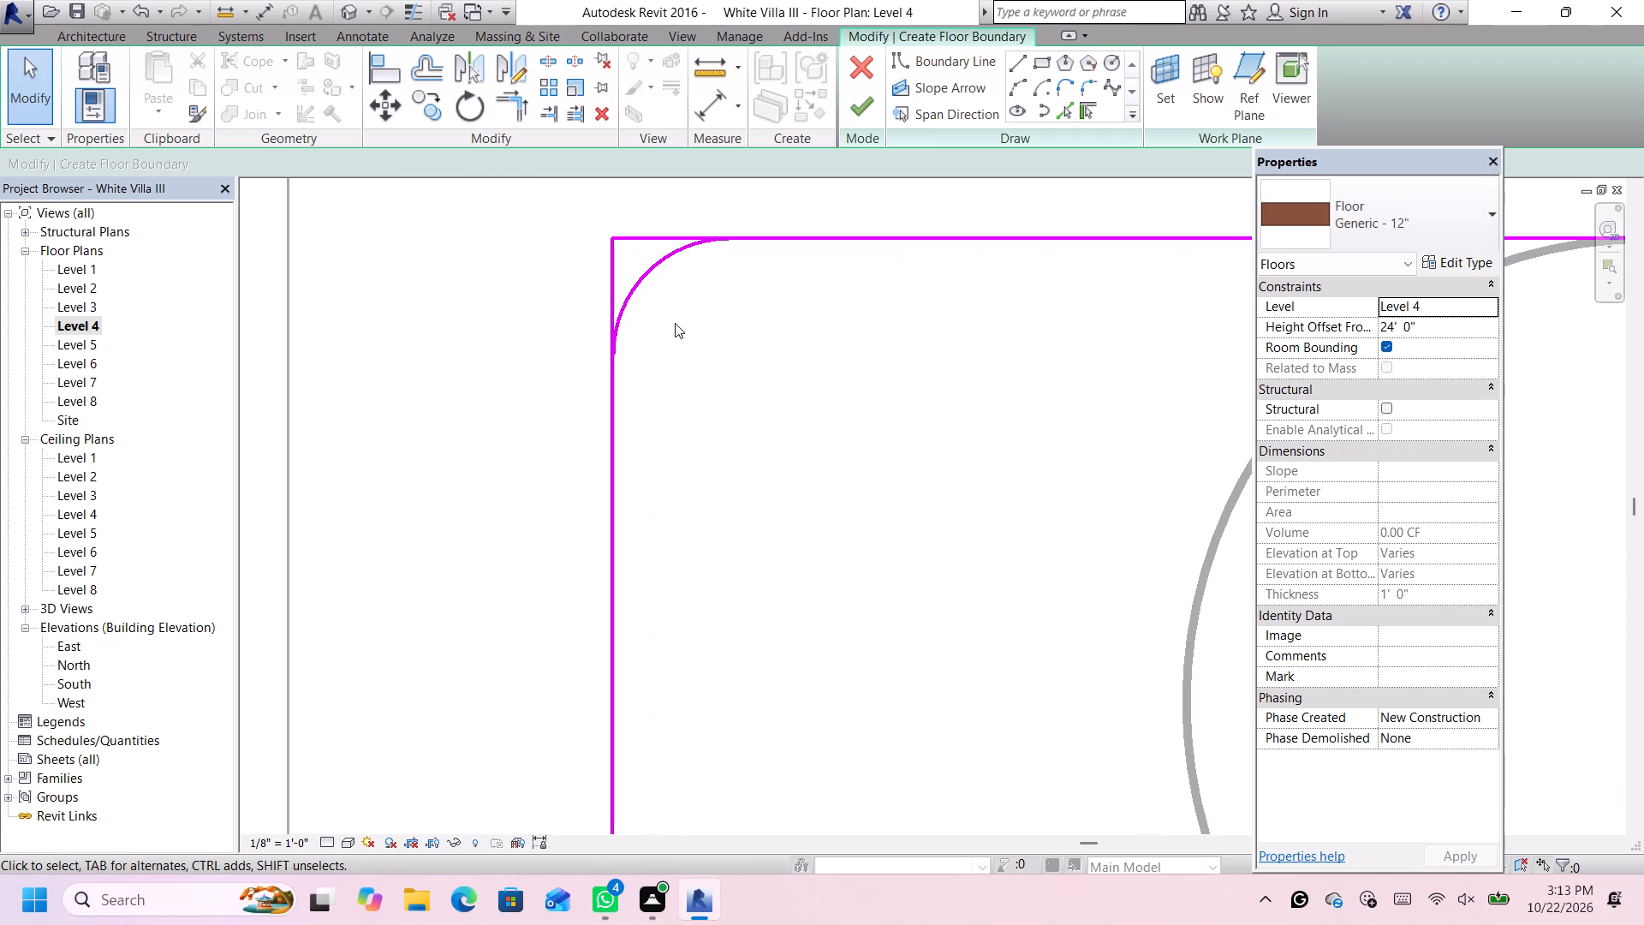
left_click(511, 108)
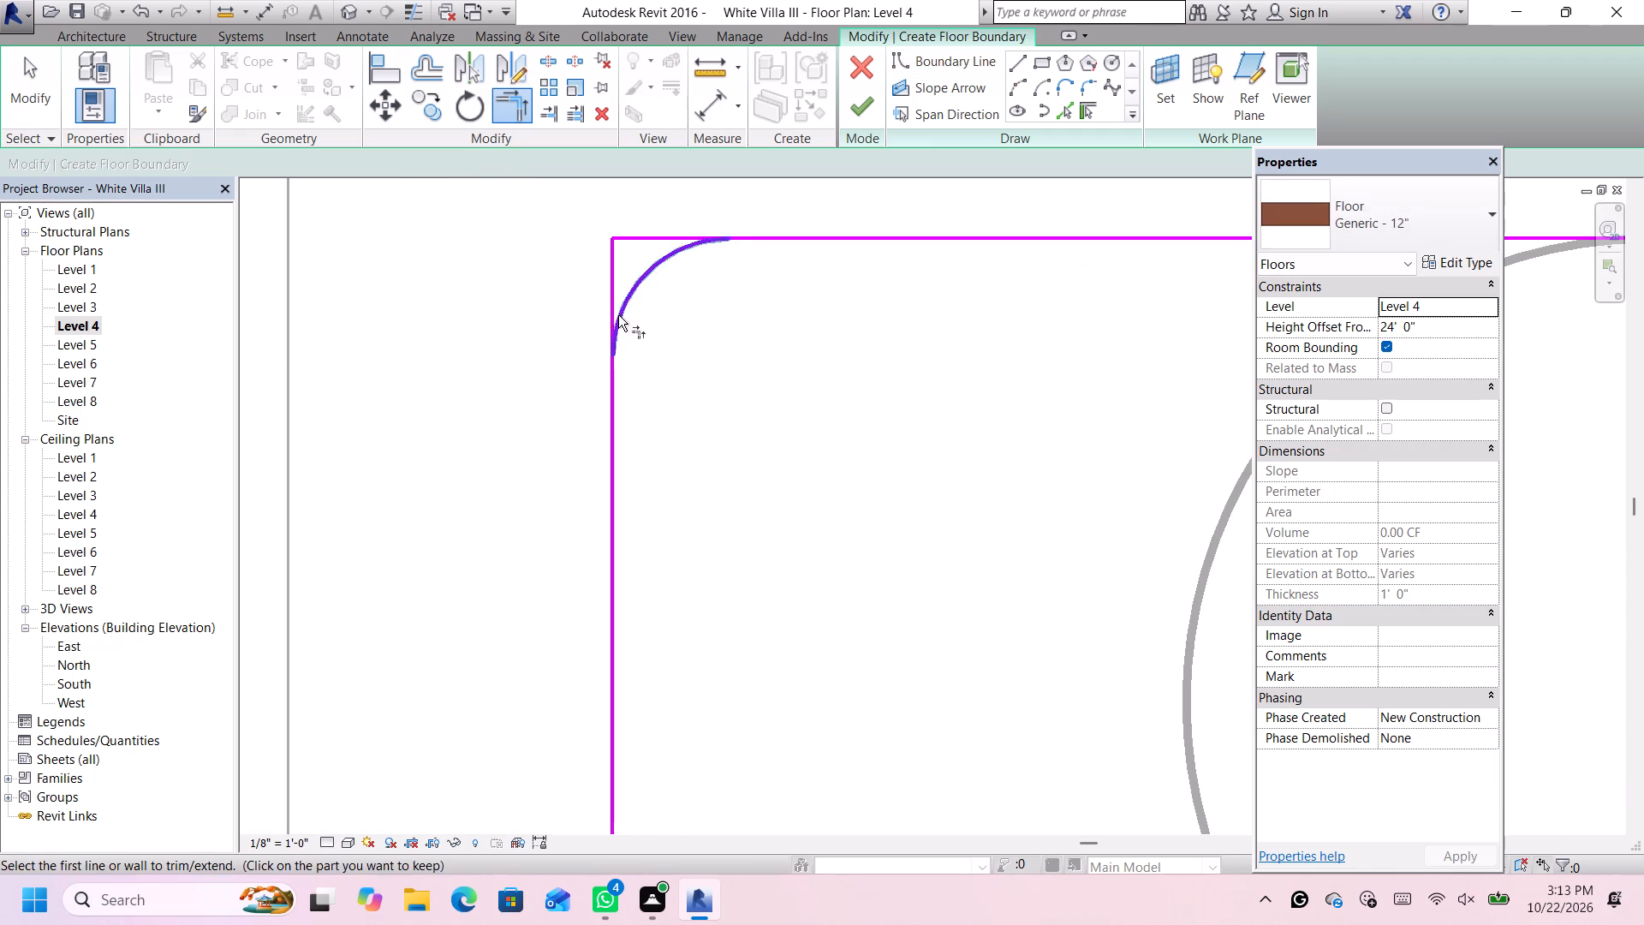
left_click(621, 307)
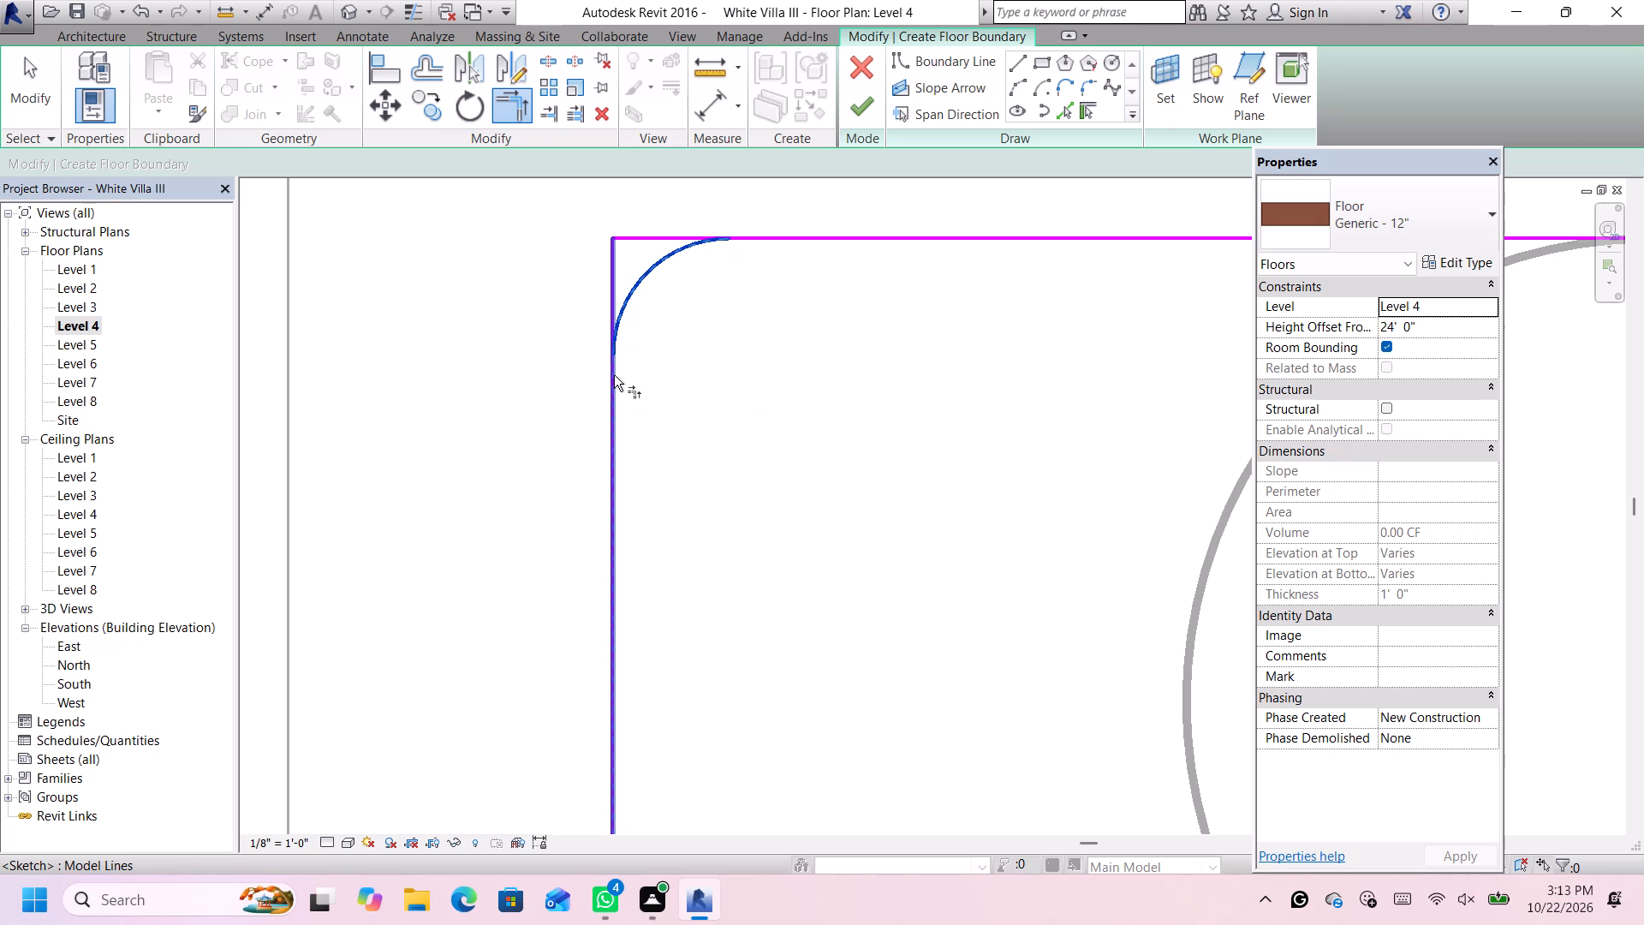
left_click(614, 375)
left_click(778, 239)
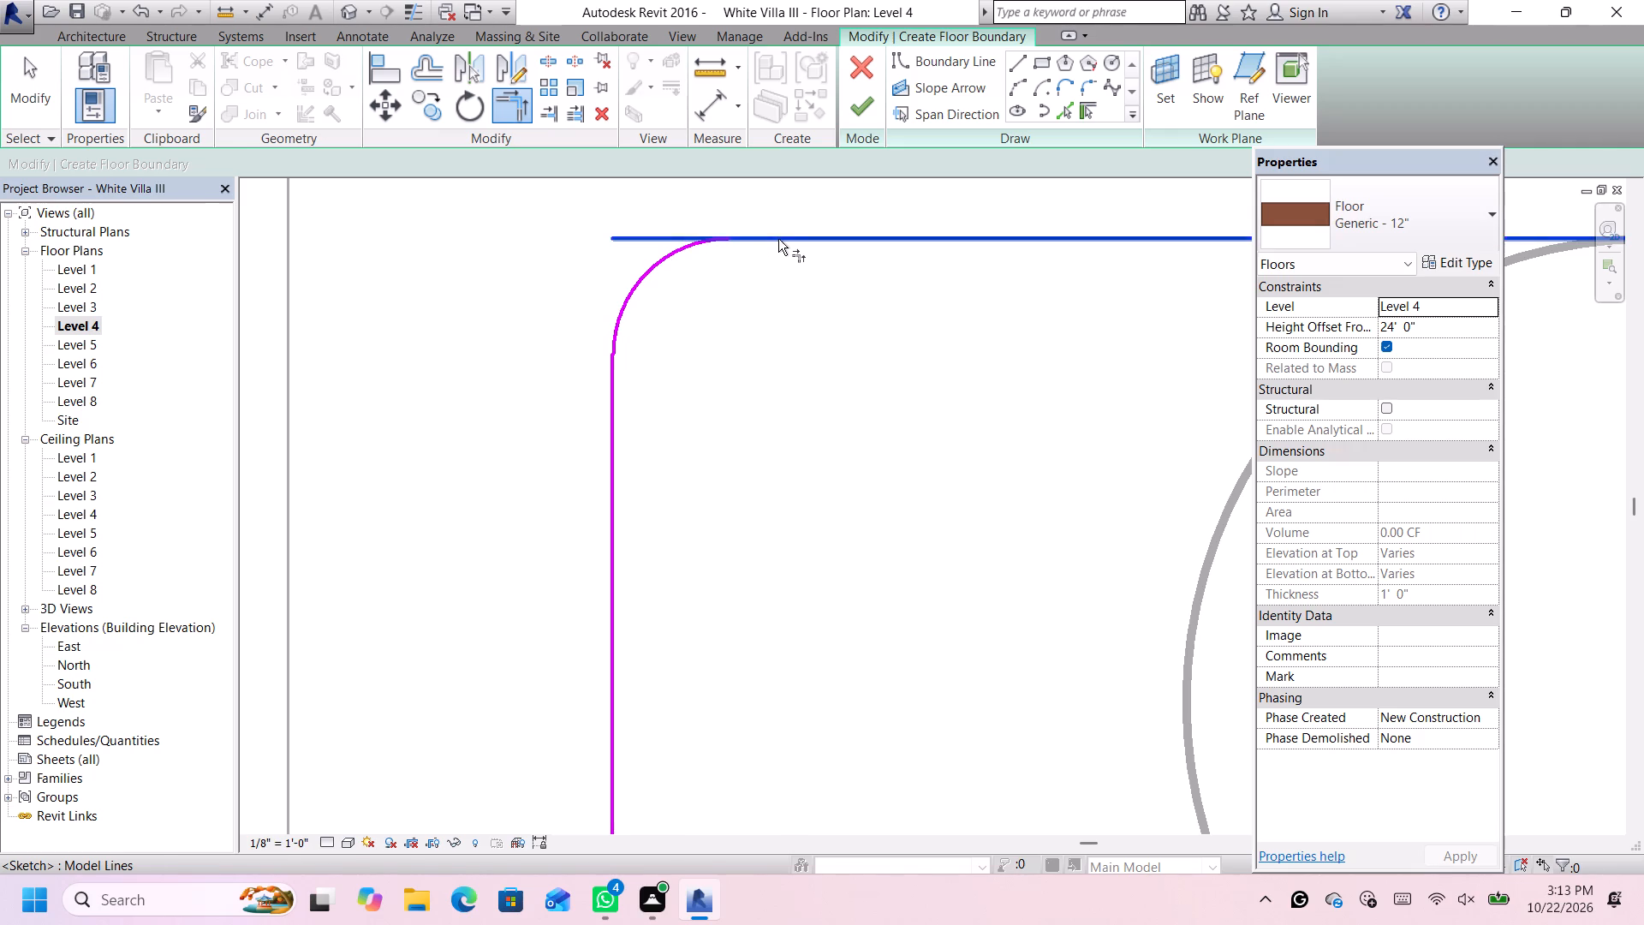
left_click(778, 236)
left_click(676, 255)
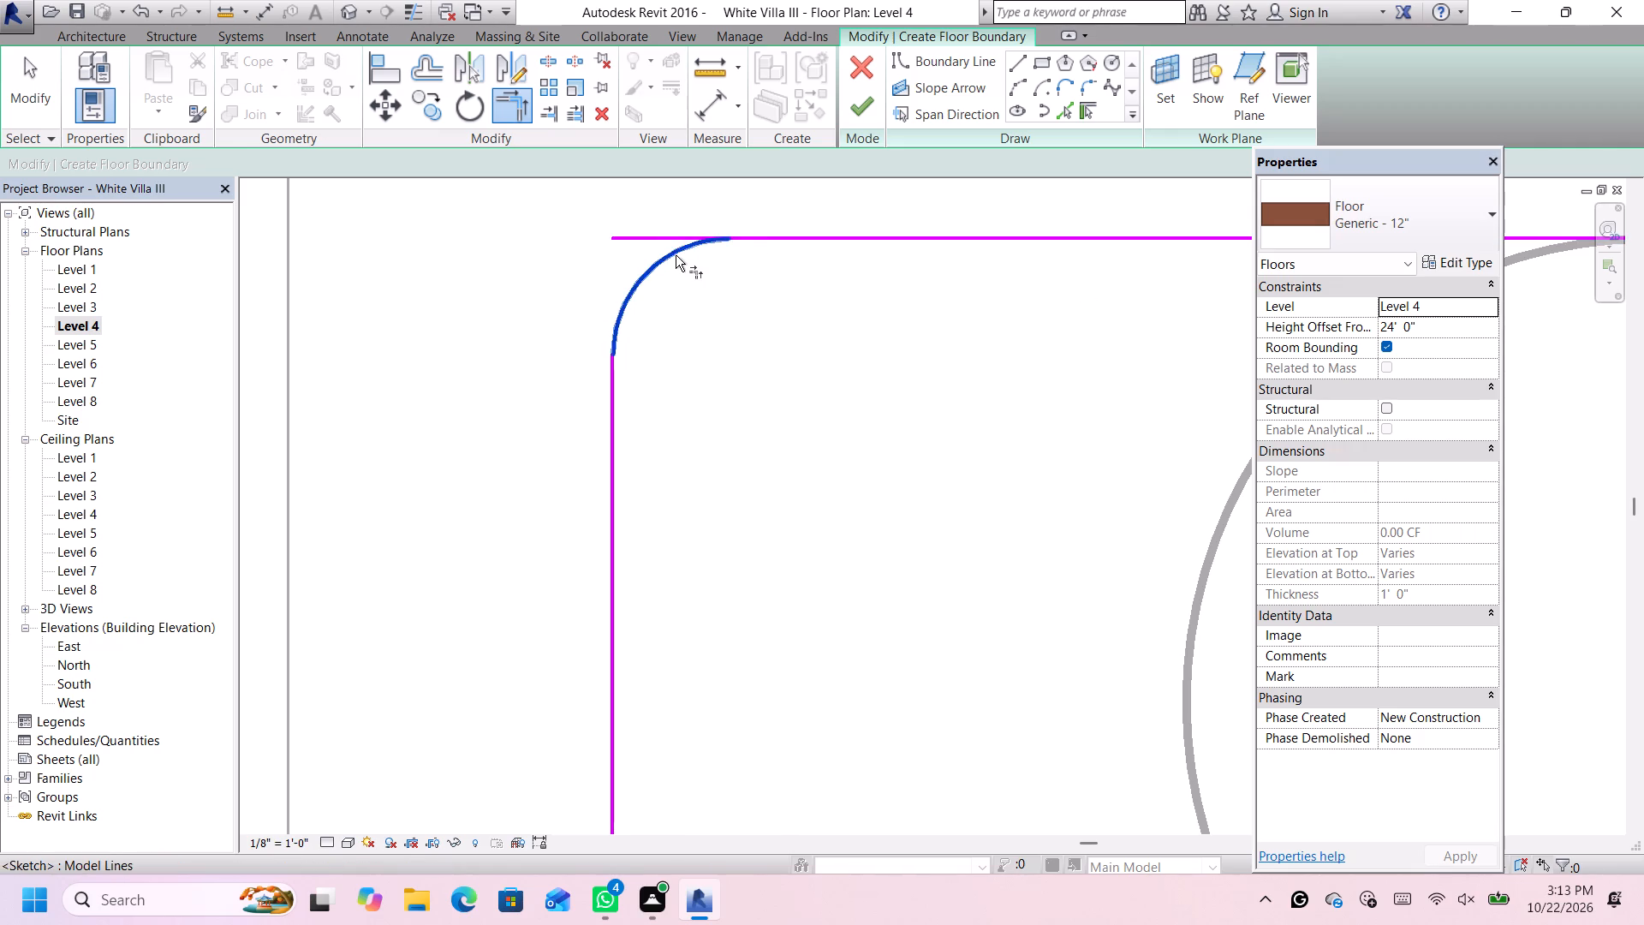
left_click(763, 233)
Trim the south and west boundary lines to the southwest corner arc, removing the square corner.
scroll(748, 248, "down", 10)
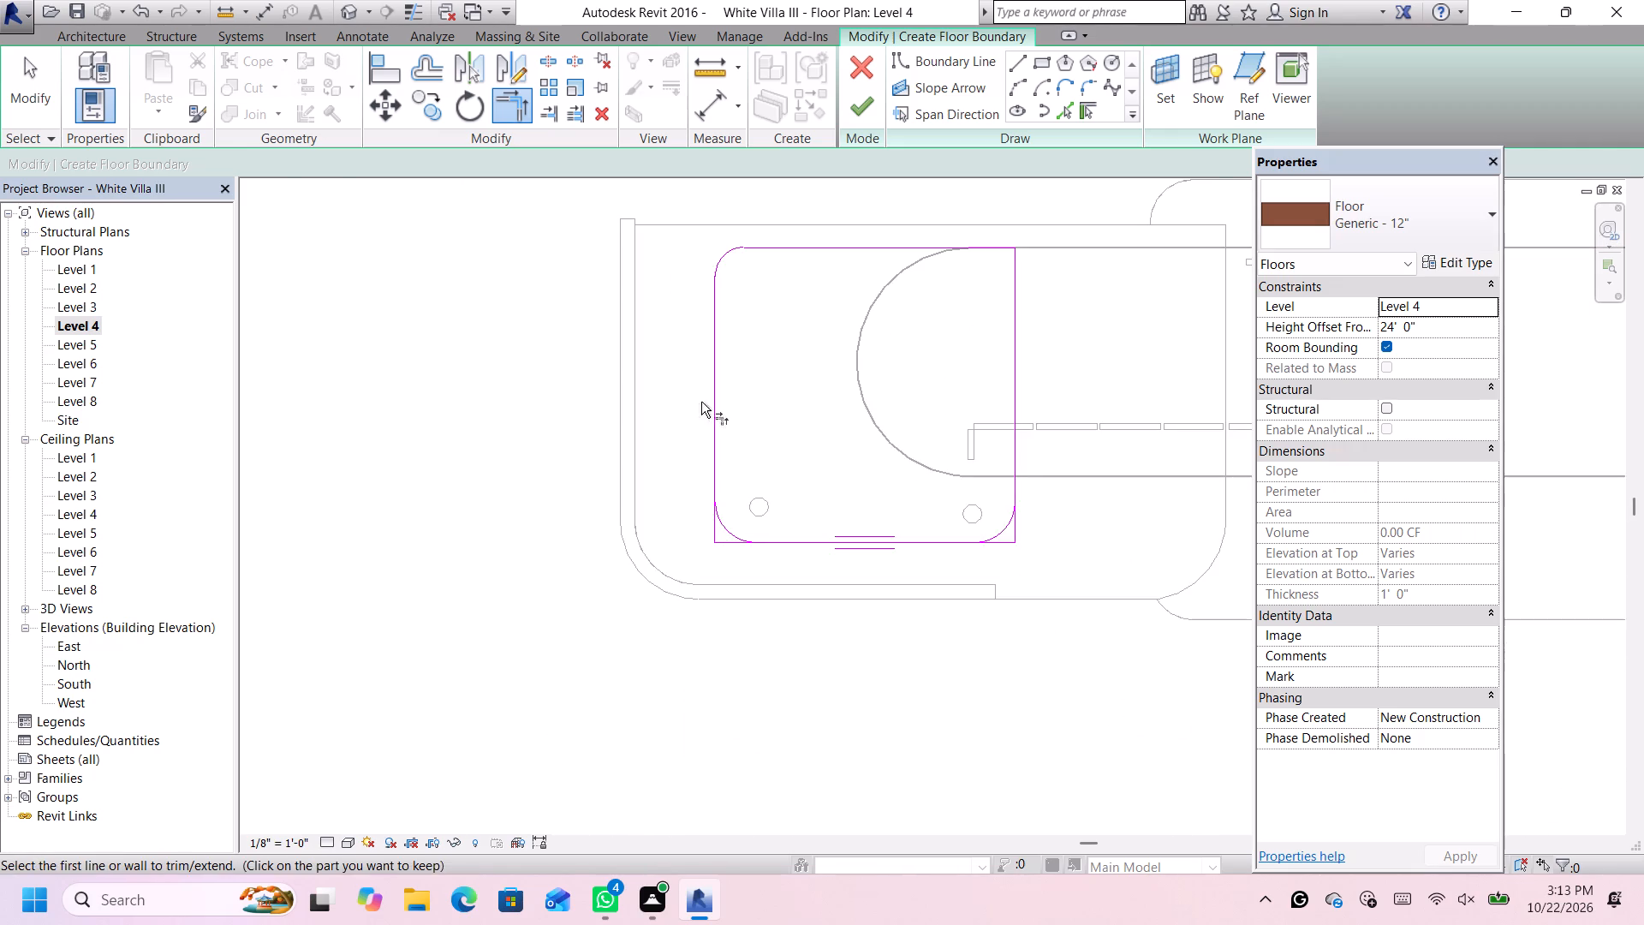
scroll(742, 531, "up", 10)
left_click(705, 486)
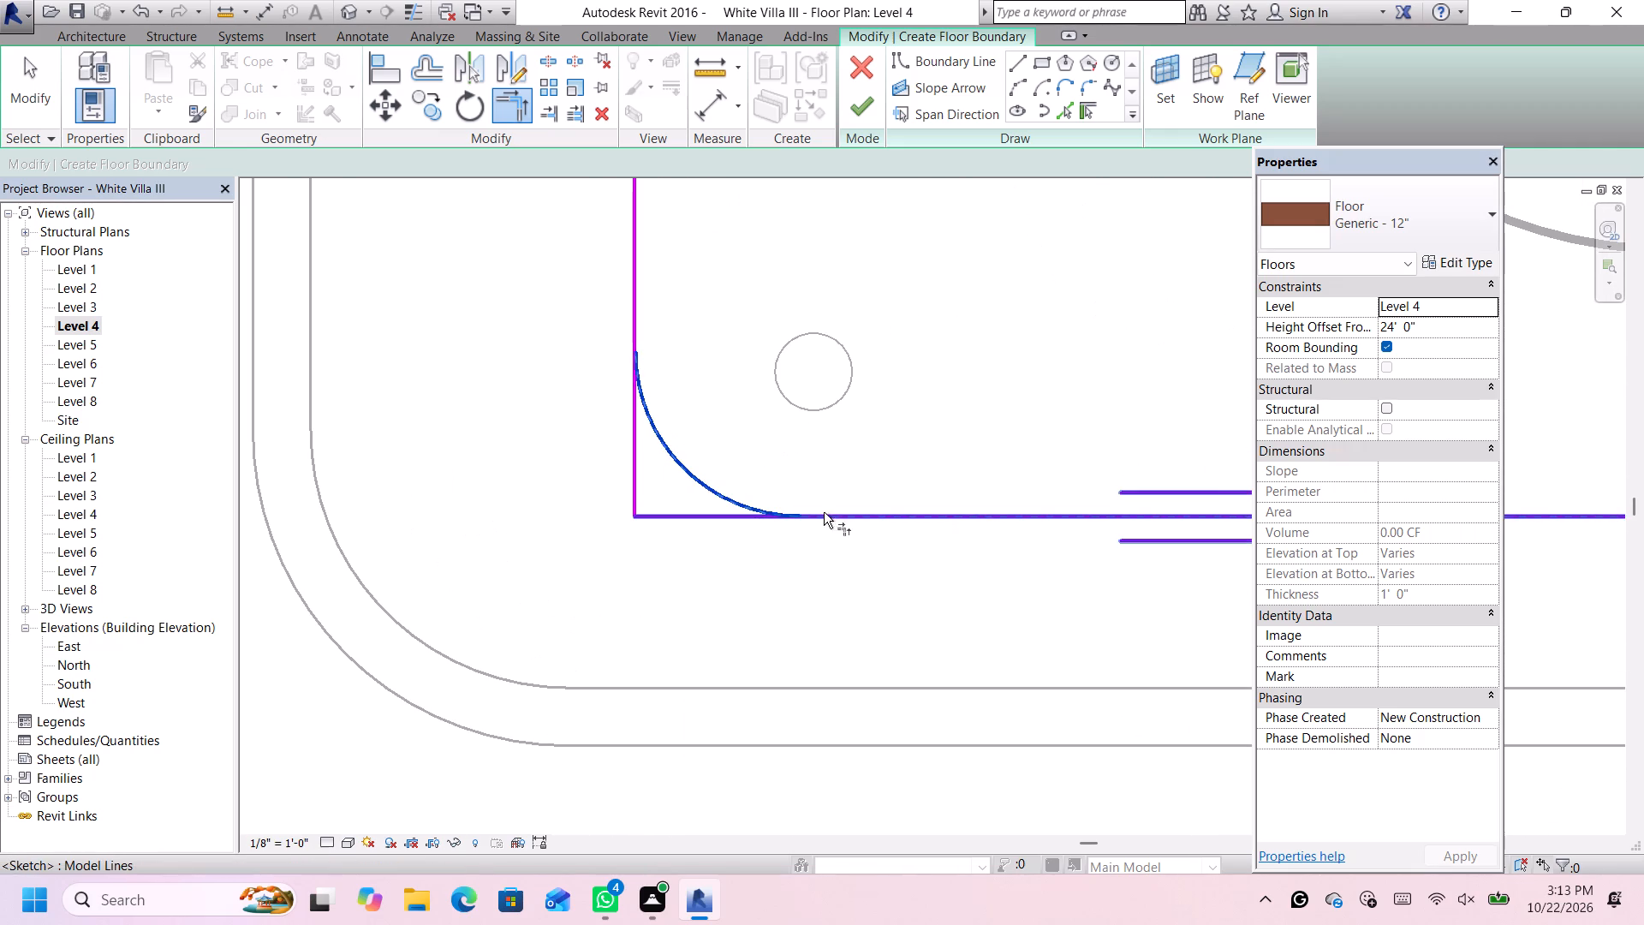
left_click(855, 516)
left_click(675, 446)
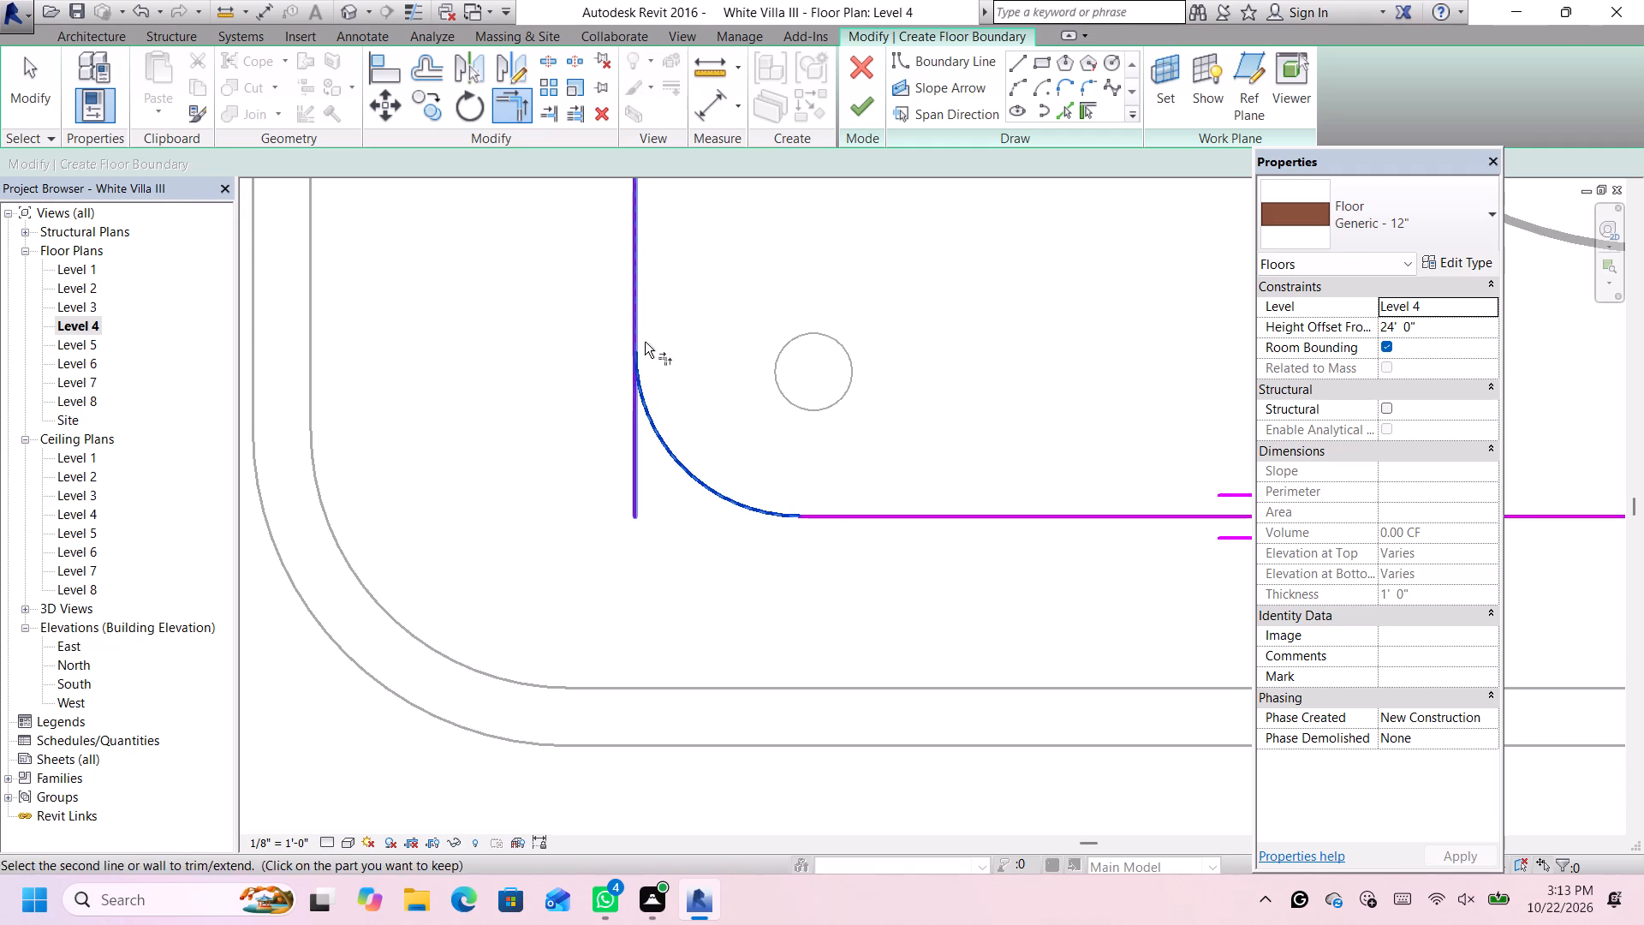
left_click(632, 309)
Trim the east and south boundary lines to the southeast corner arc, removing the square corner.
scroll(634, 318, "down", 12)
scroll(838, 344, "up", 10)
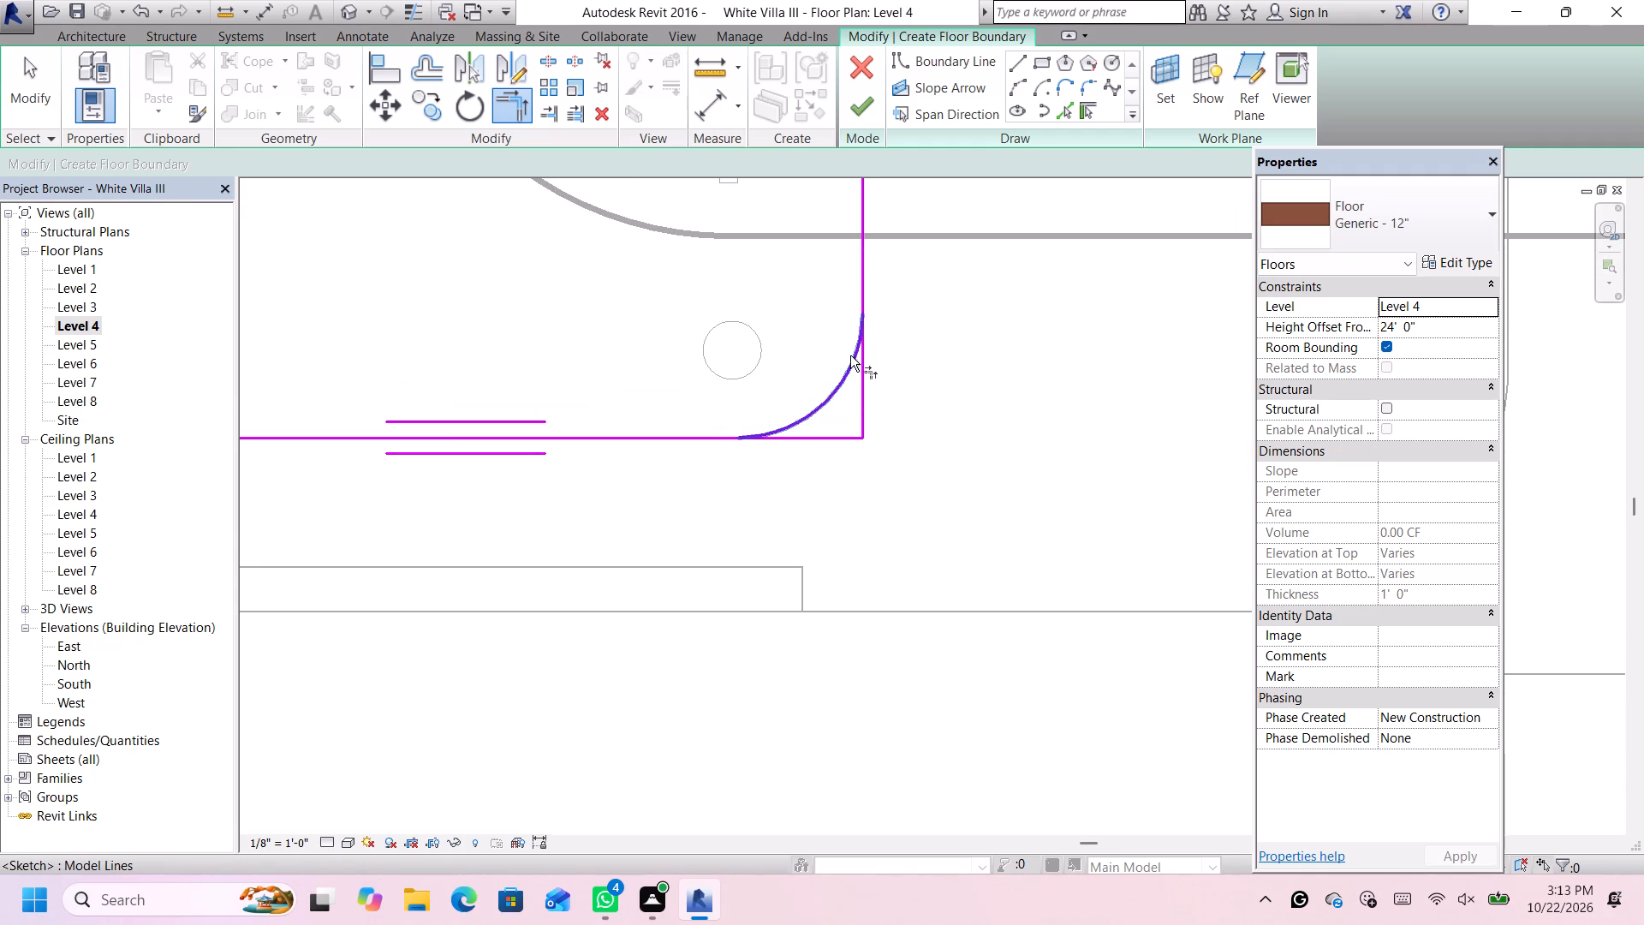
left_click(851, 357)
left_click(858, 285)
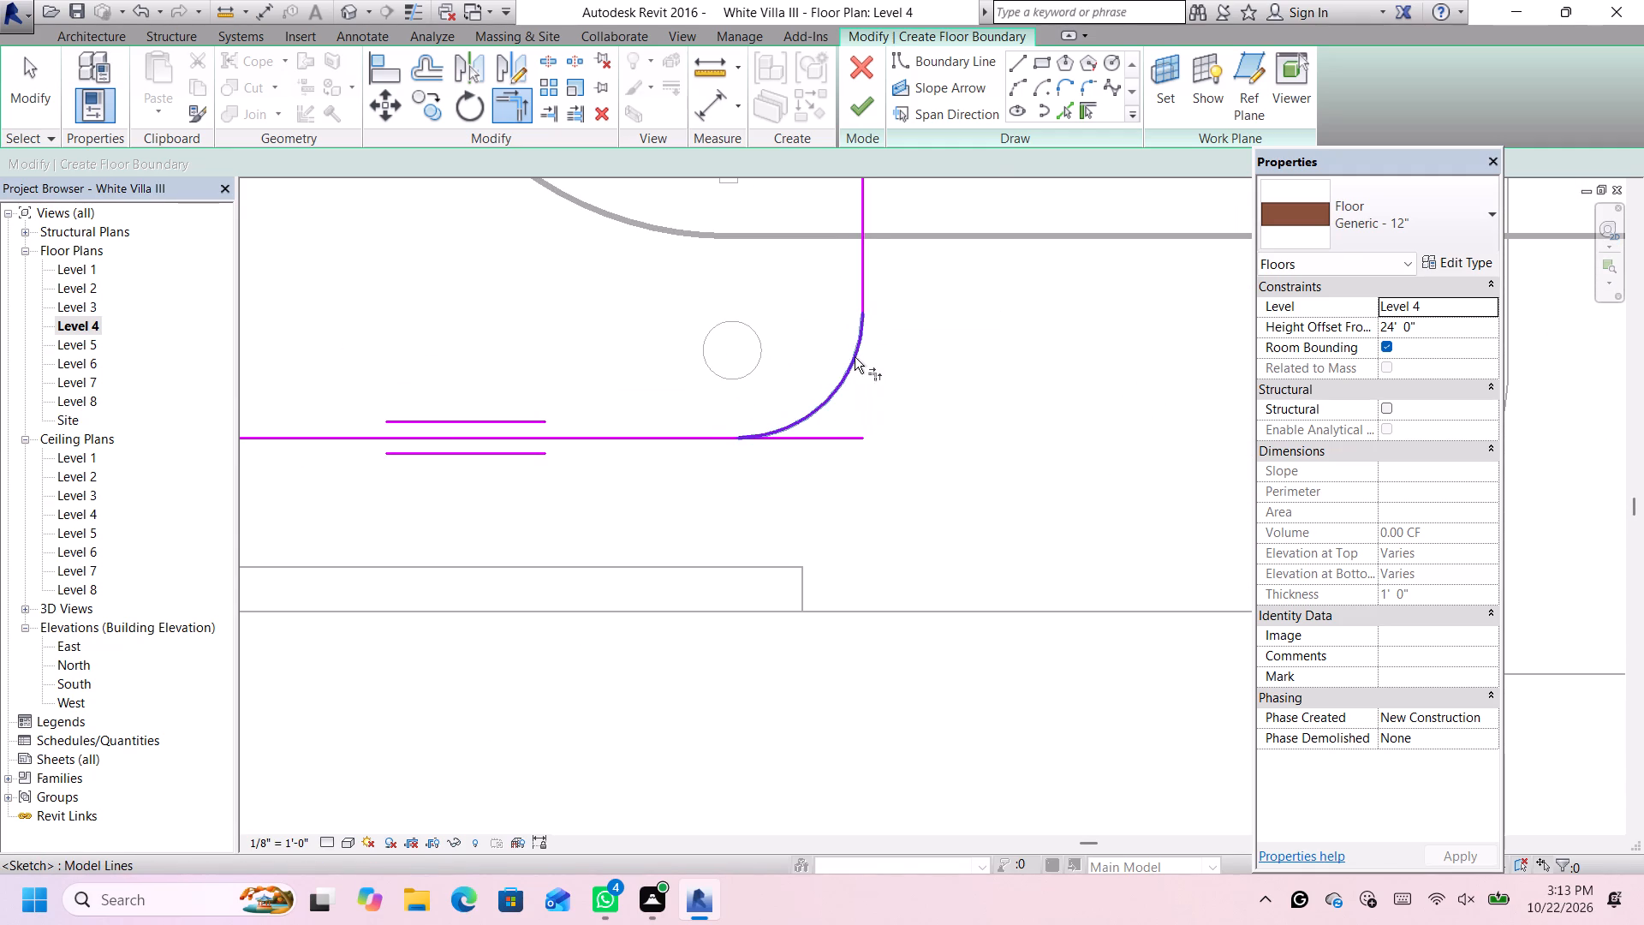
left_click(853, 357)
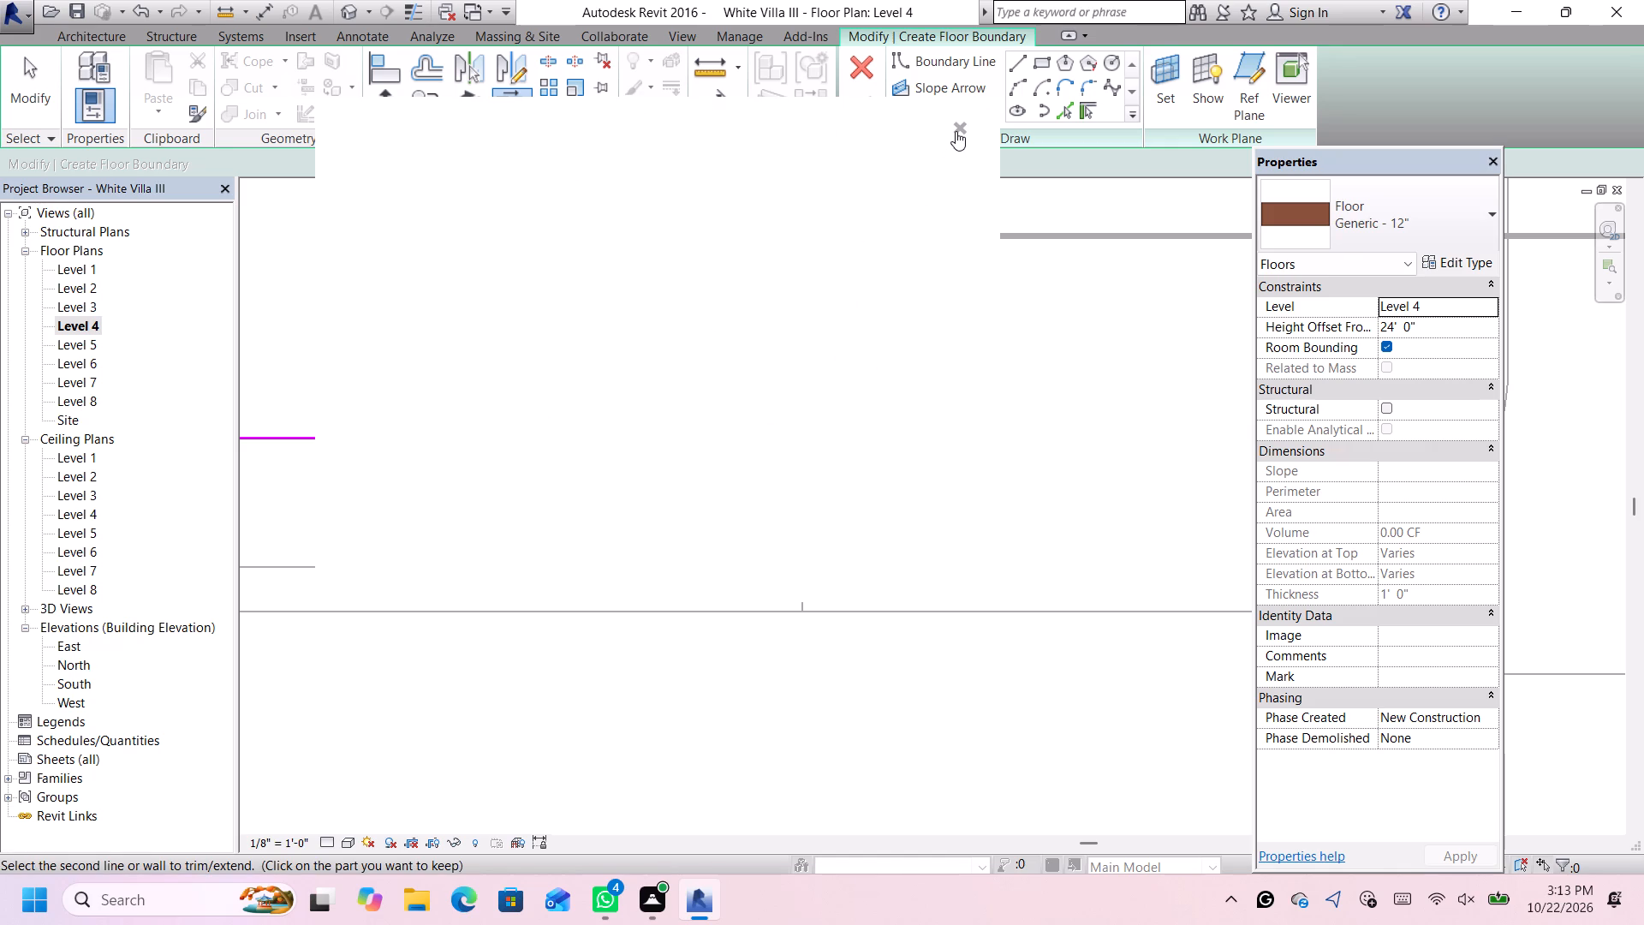
left_click(956, 131)
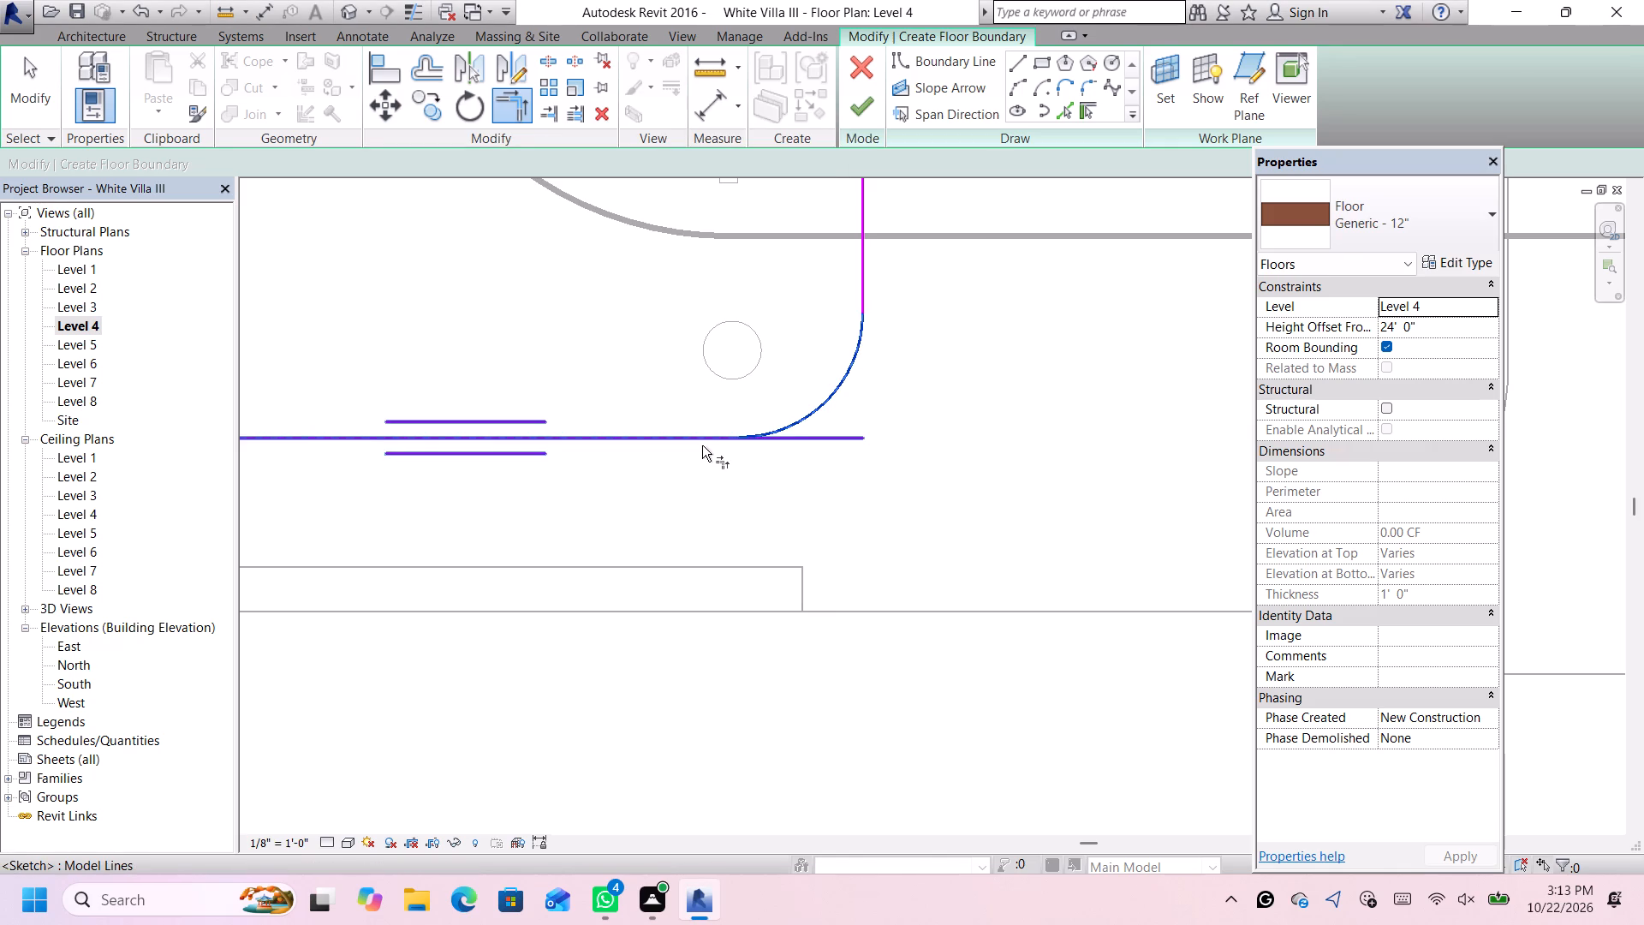
left_click(701, 443)
scroll(703, 443, "down", 14)
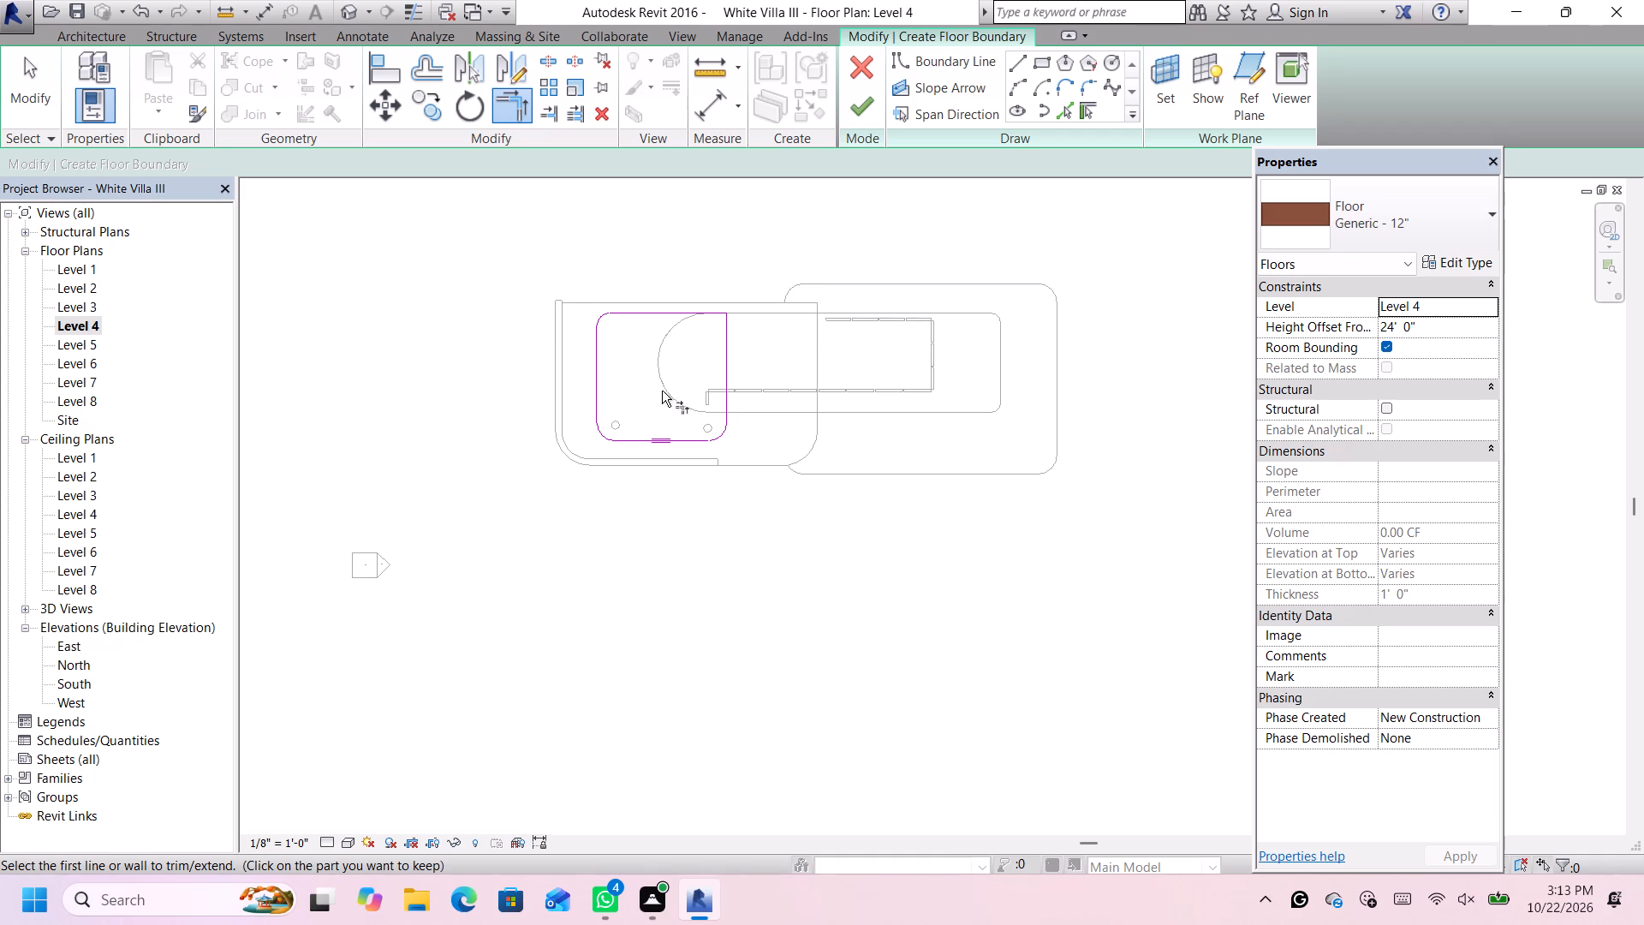
scroll(688, 383, "up", 3)
scroll(785, 236, "up", 4)
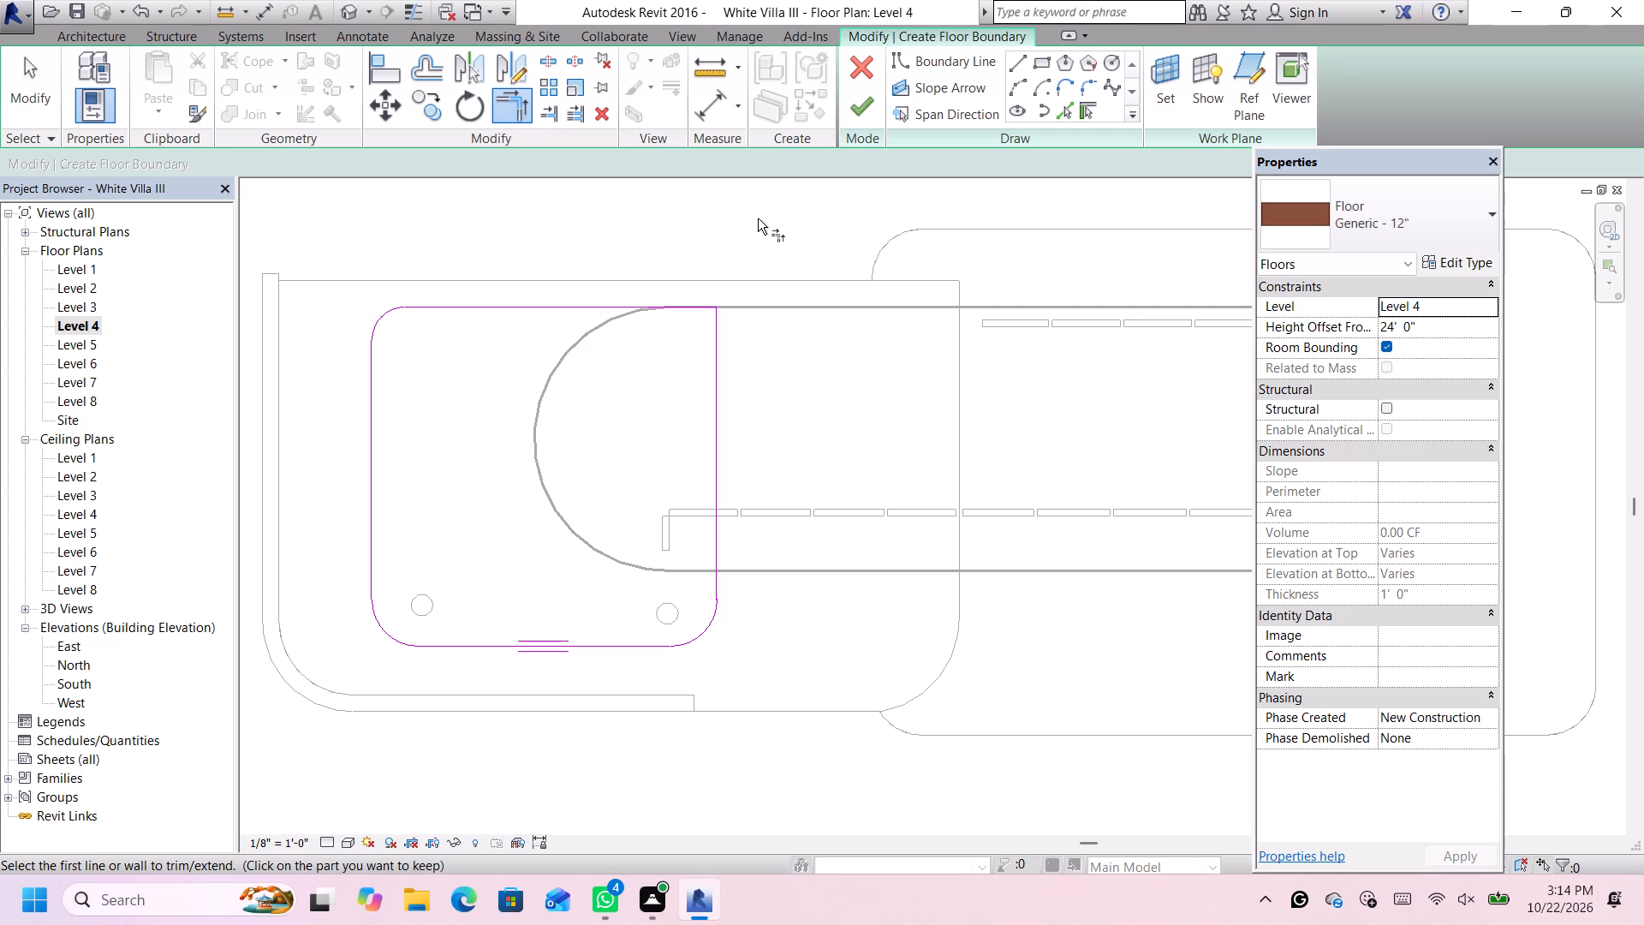
Finish the round-cornered floor boundary sketch to create the Generic - 12" slab over the two round columns.
left_click(860, 113)
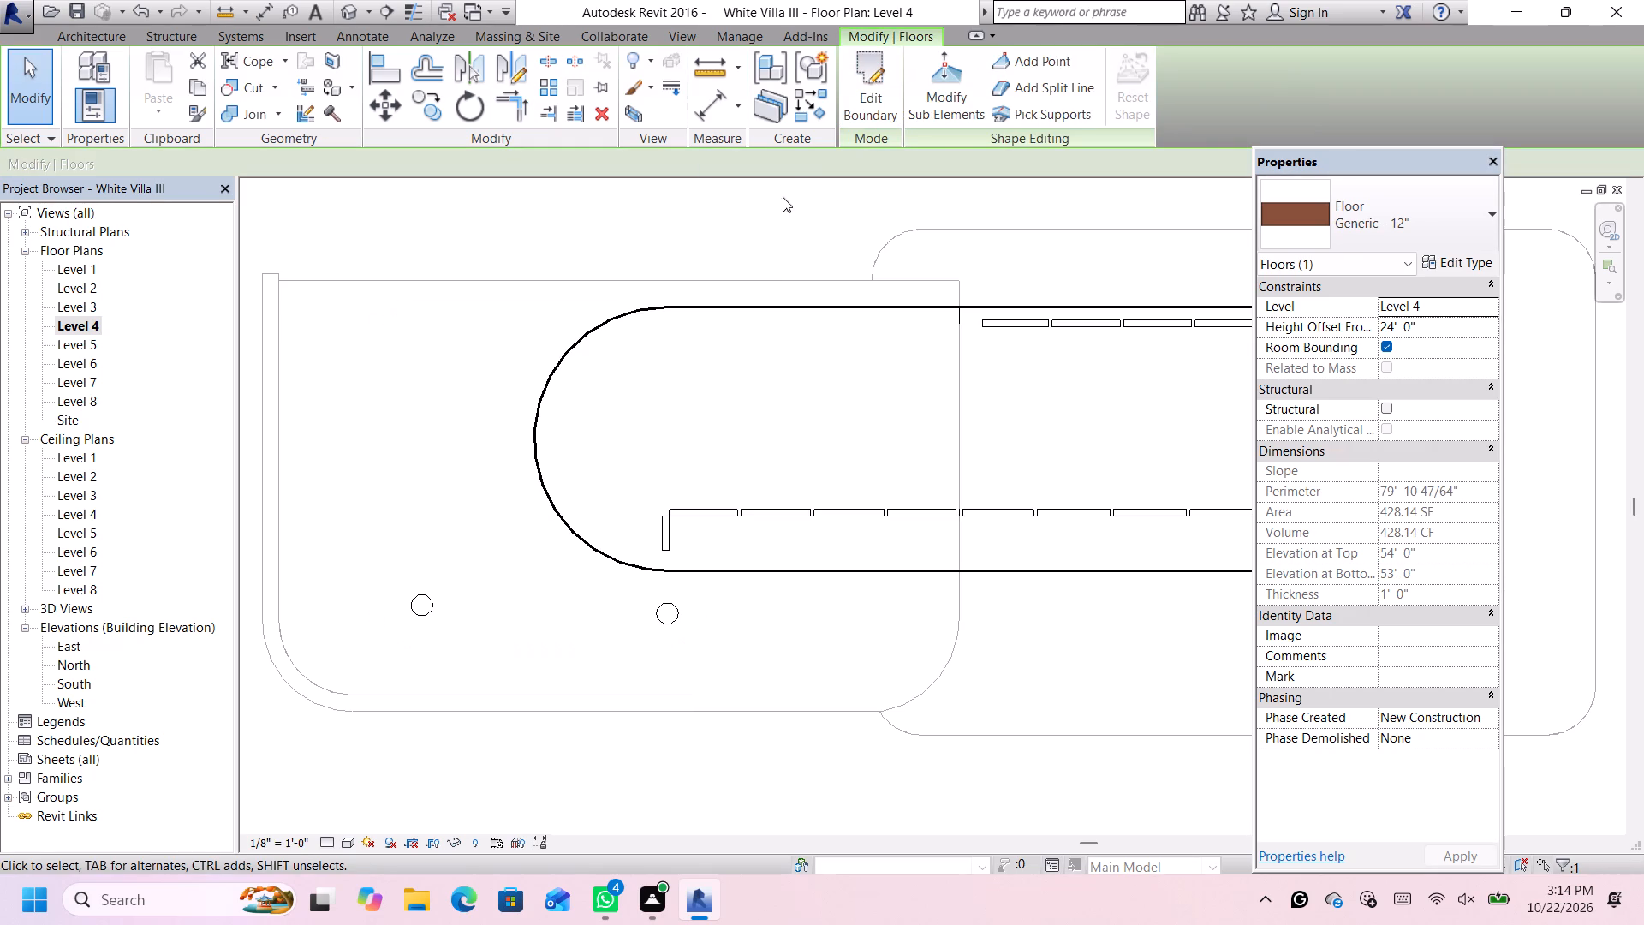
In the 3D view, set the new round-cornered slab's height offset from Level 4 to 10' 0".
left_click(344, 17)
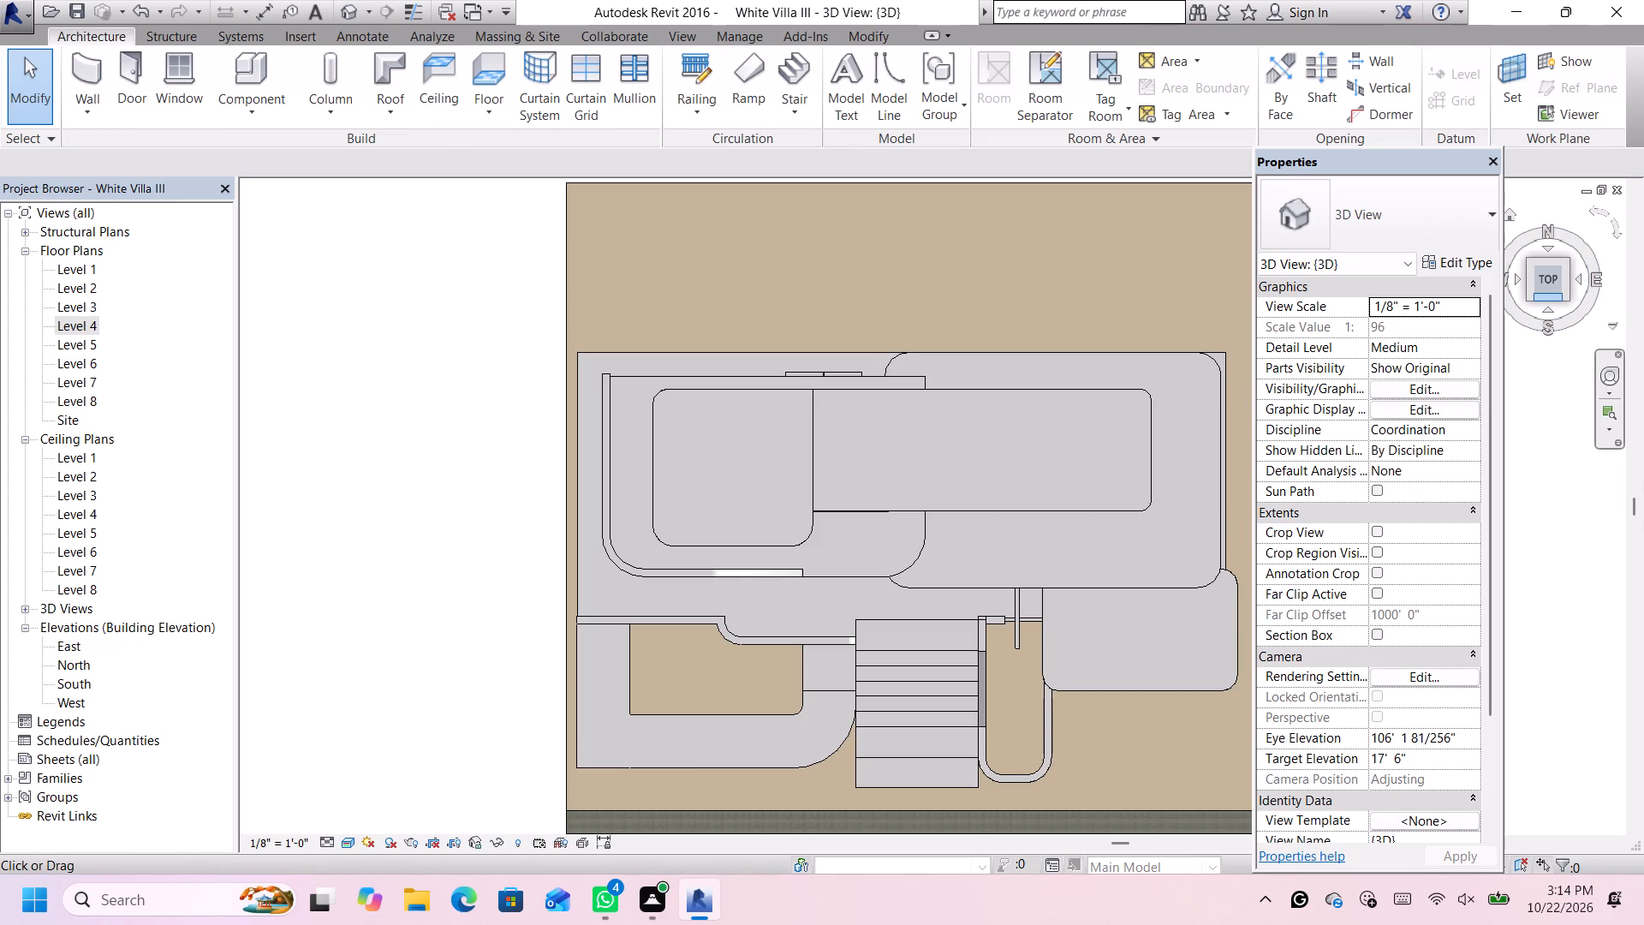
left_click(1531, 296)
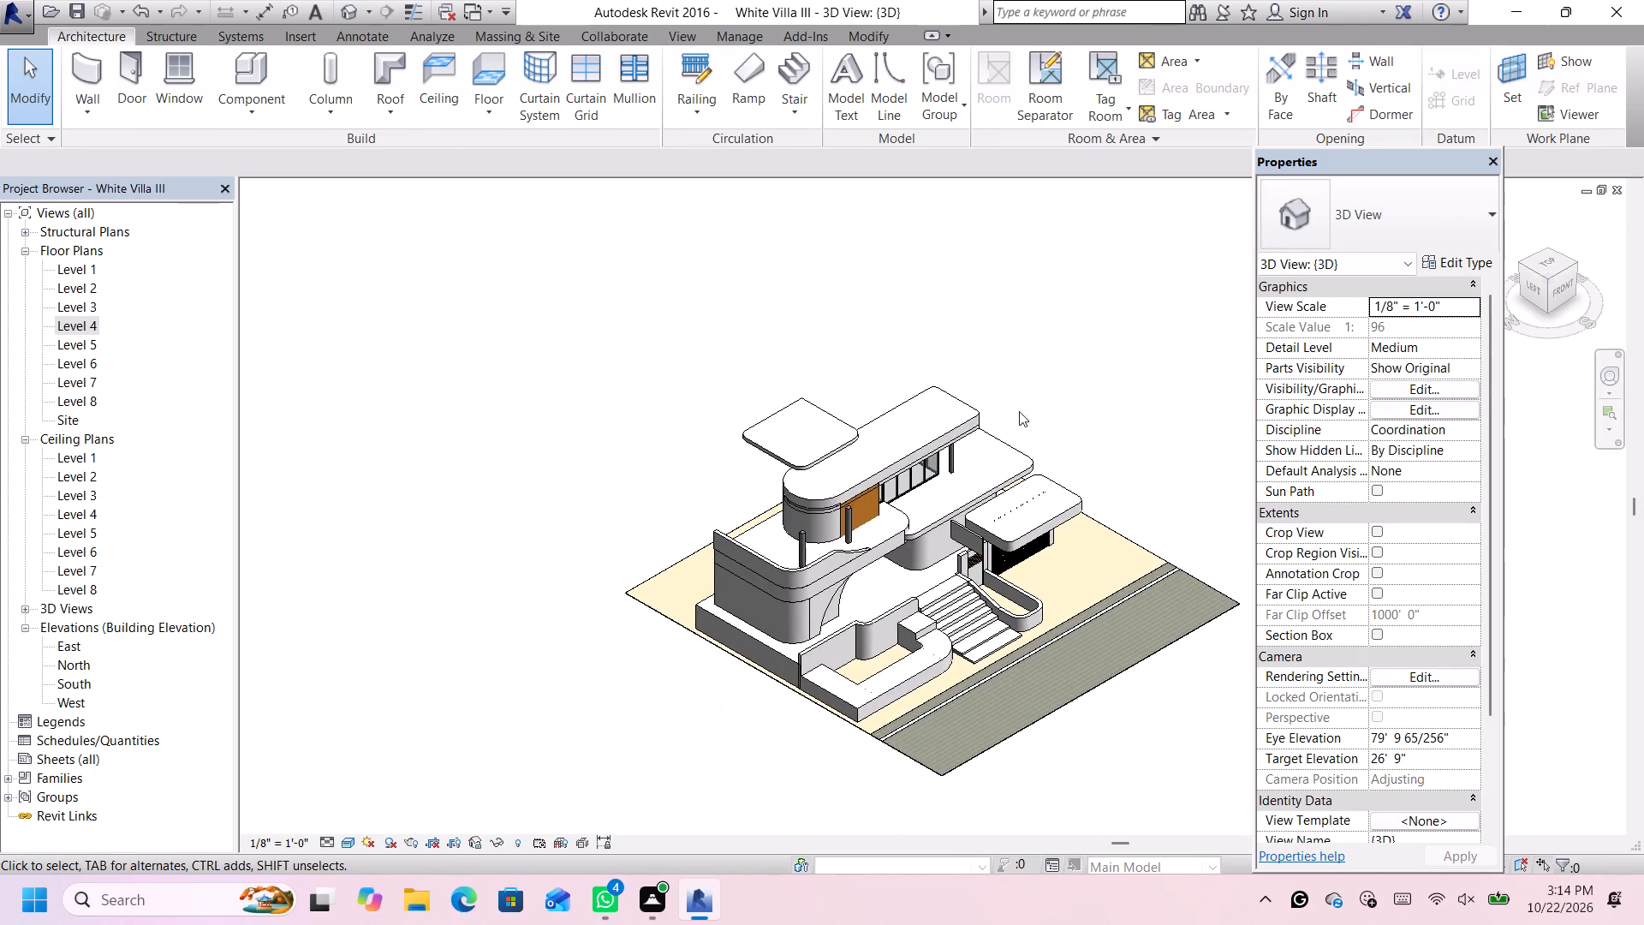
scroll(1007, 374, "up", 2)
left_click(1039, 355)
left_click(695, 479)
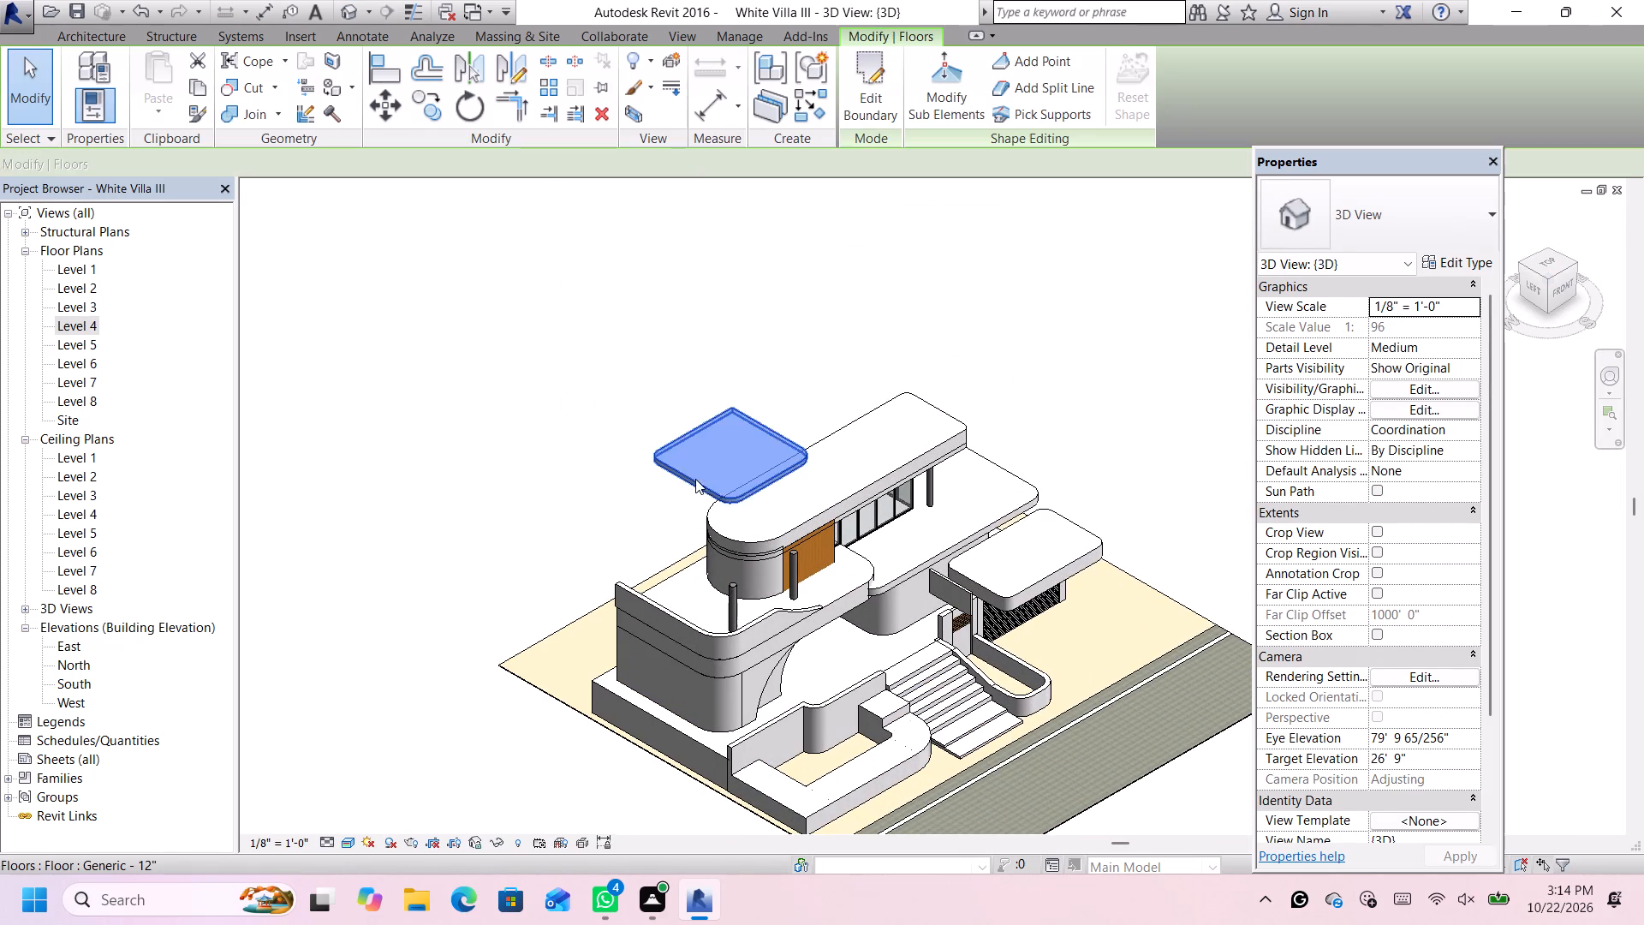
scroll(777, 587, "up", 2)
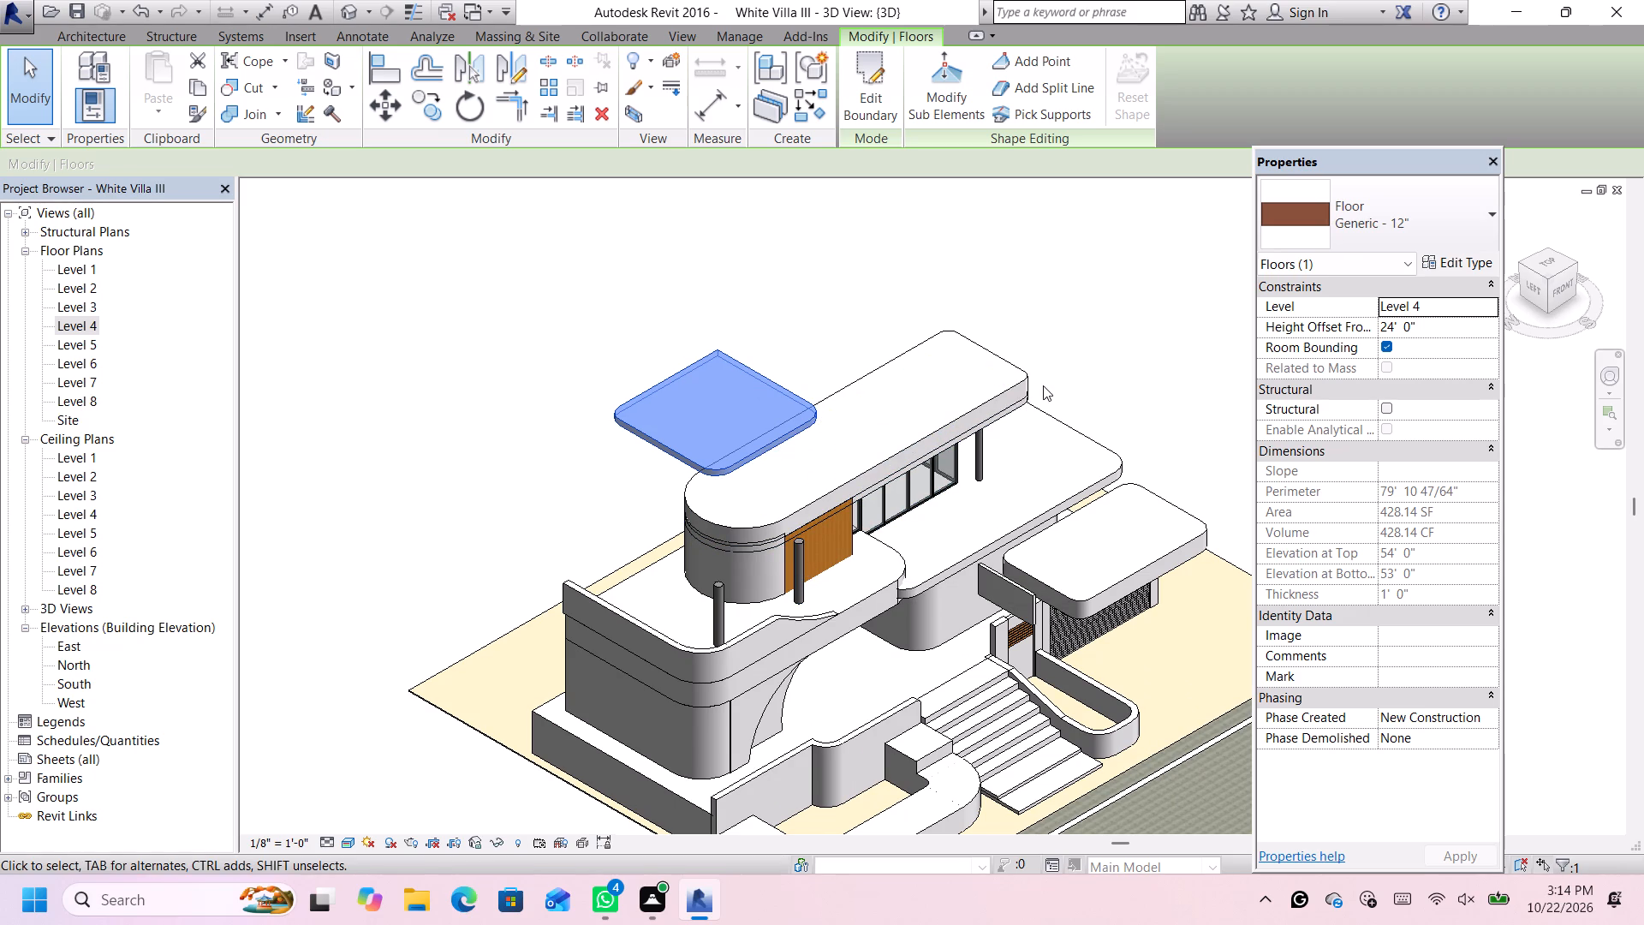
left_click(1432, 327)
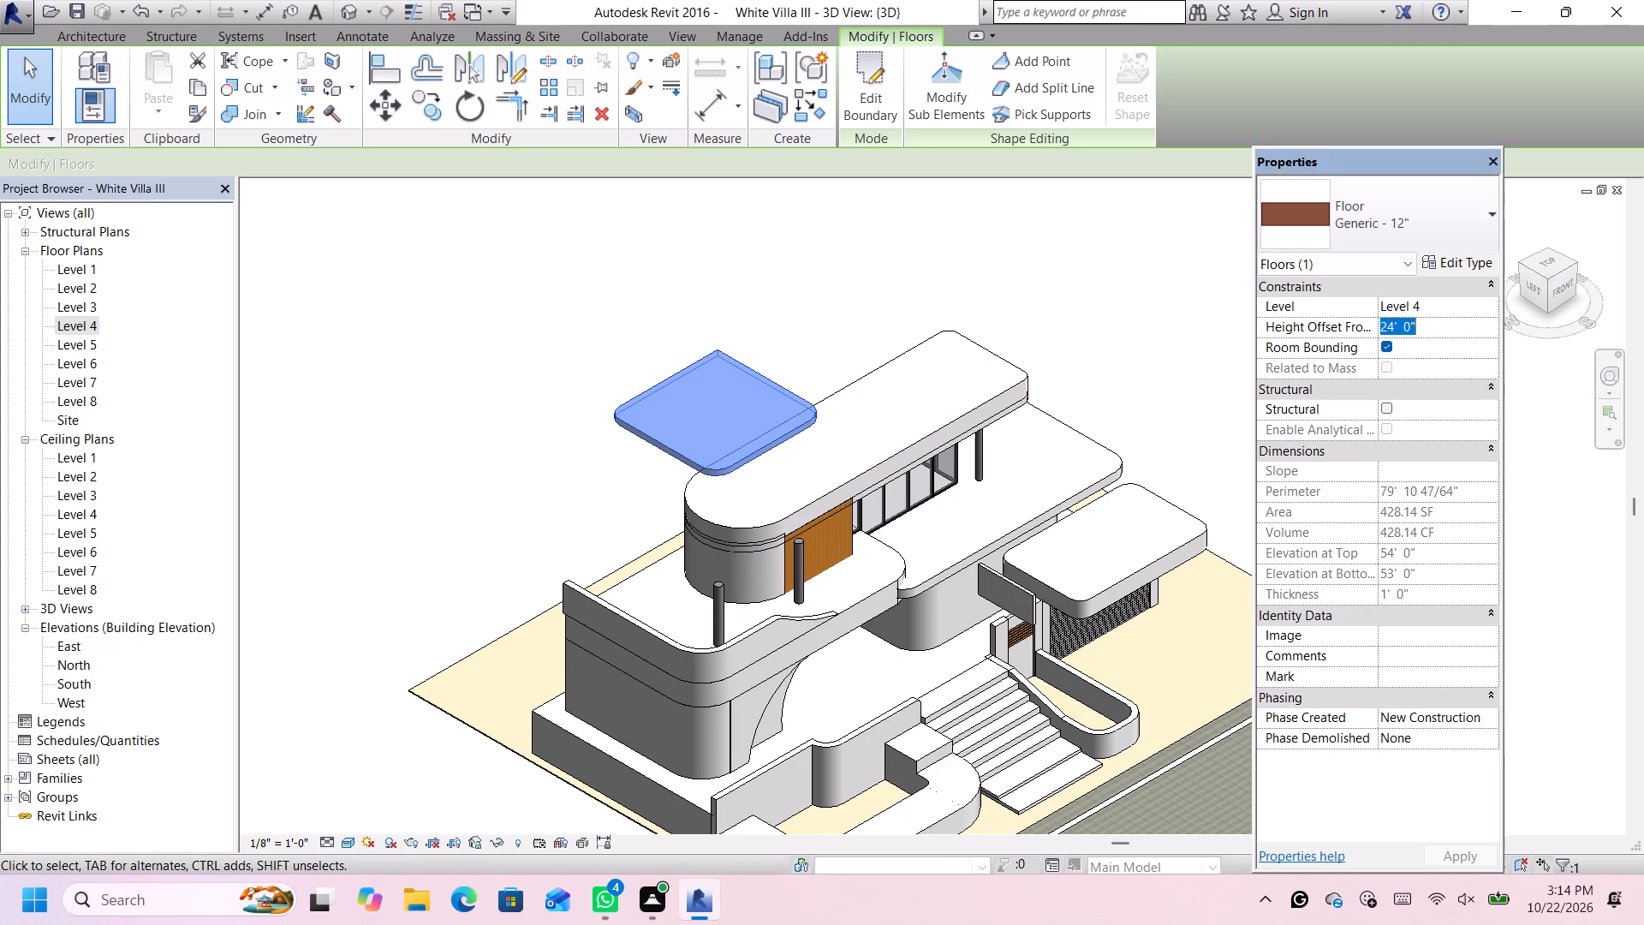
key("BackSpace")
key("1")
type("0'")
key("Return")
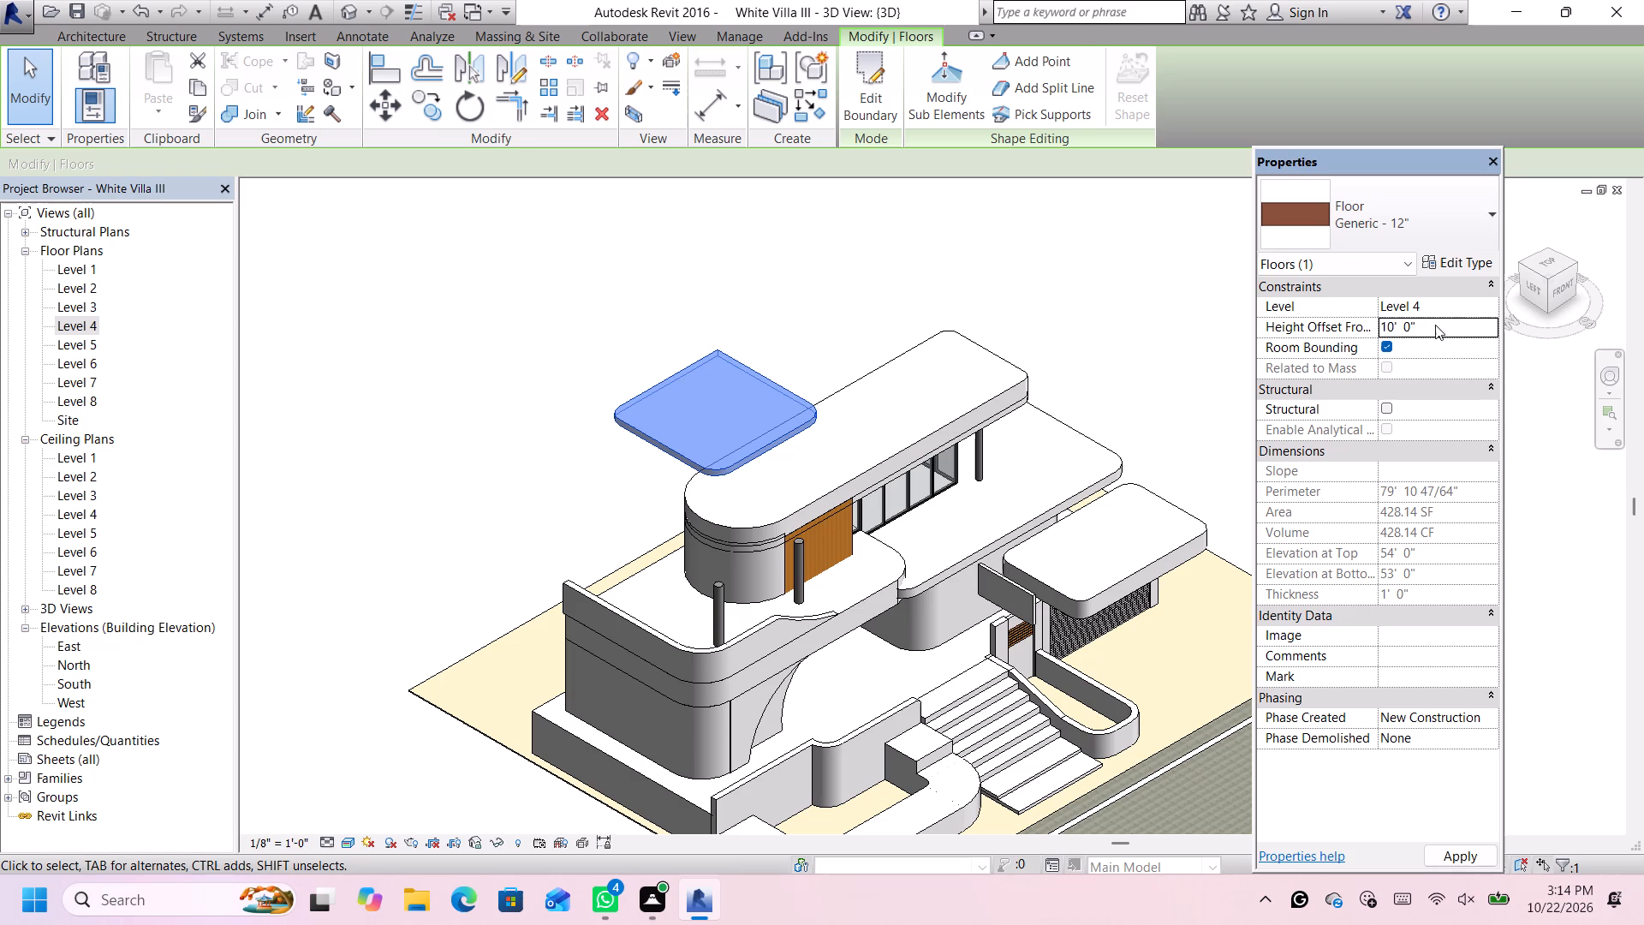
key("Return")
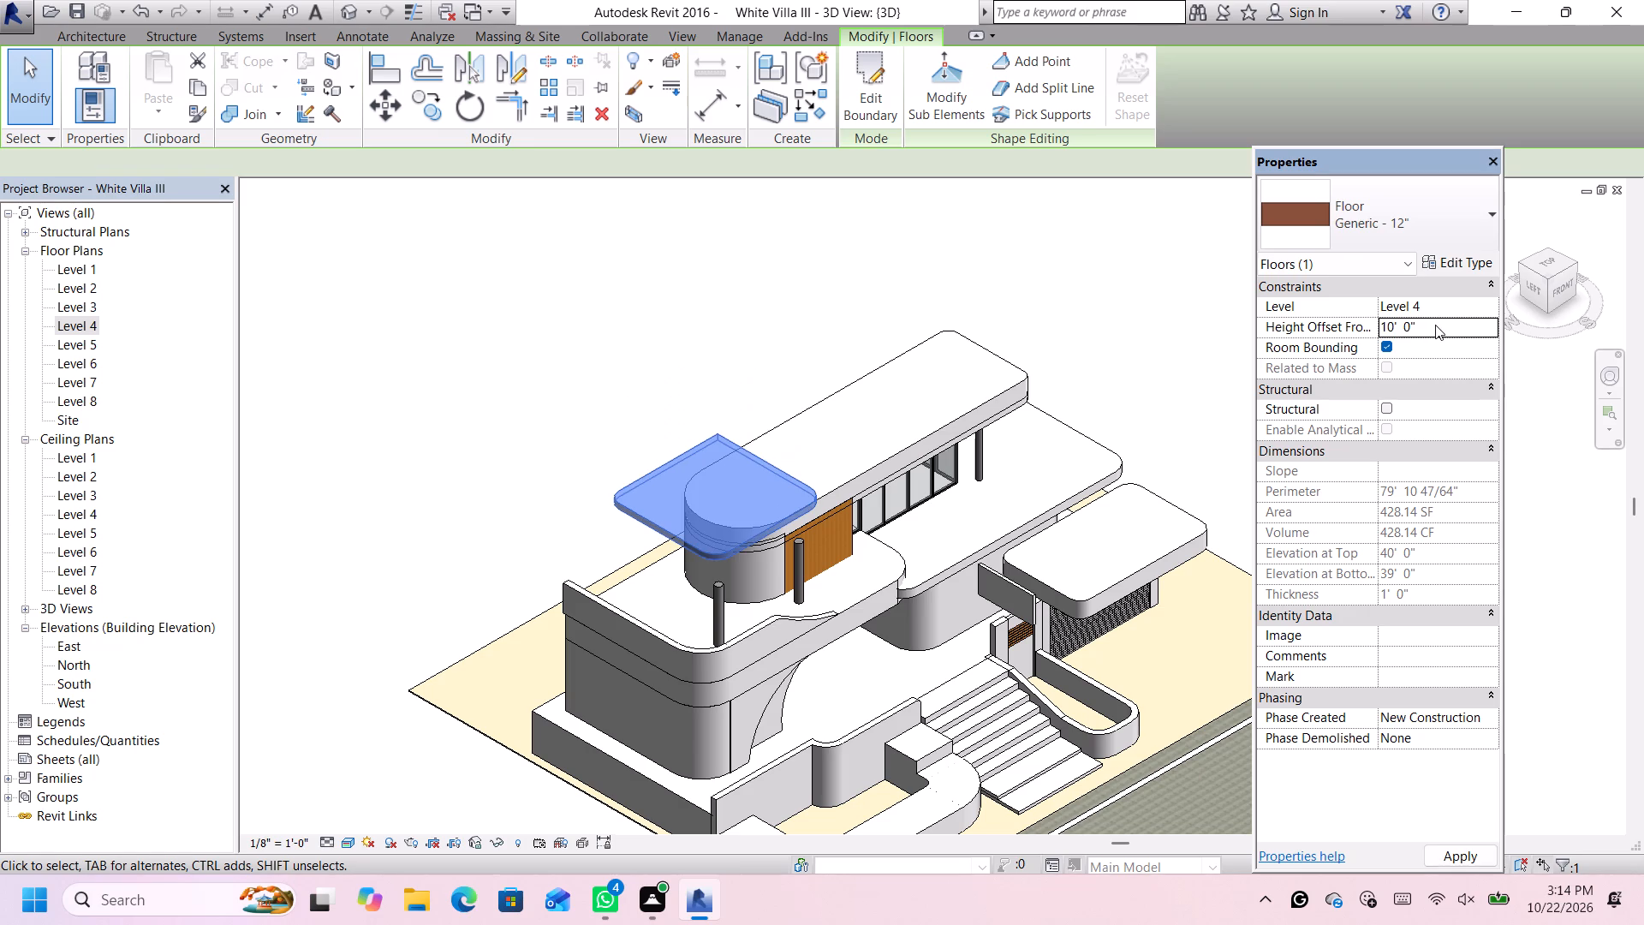
Set the round-cornered slab's height offset from Level 4 to 4' 0".
left_click(1434, 324)
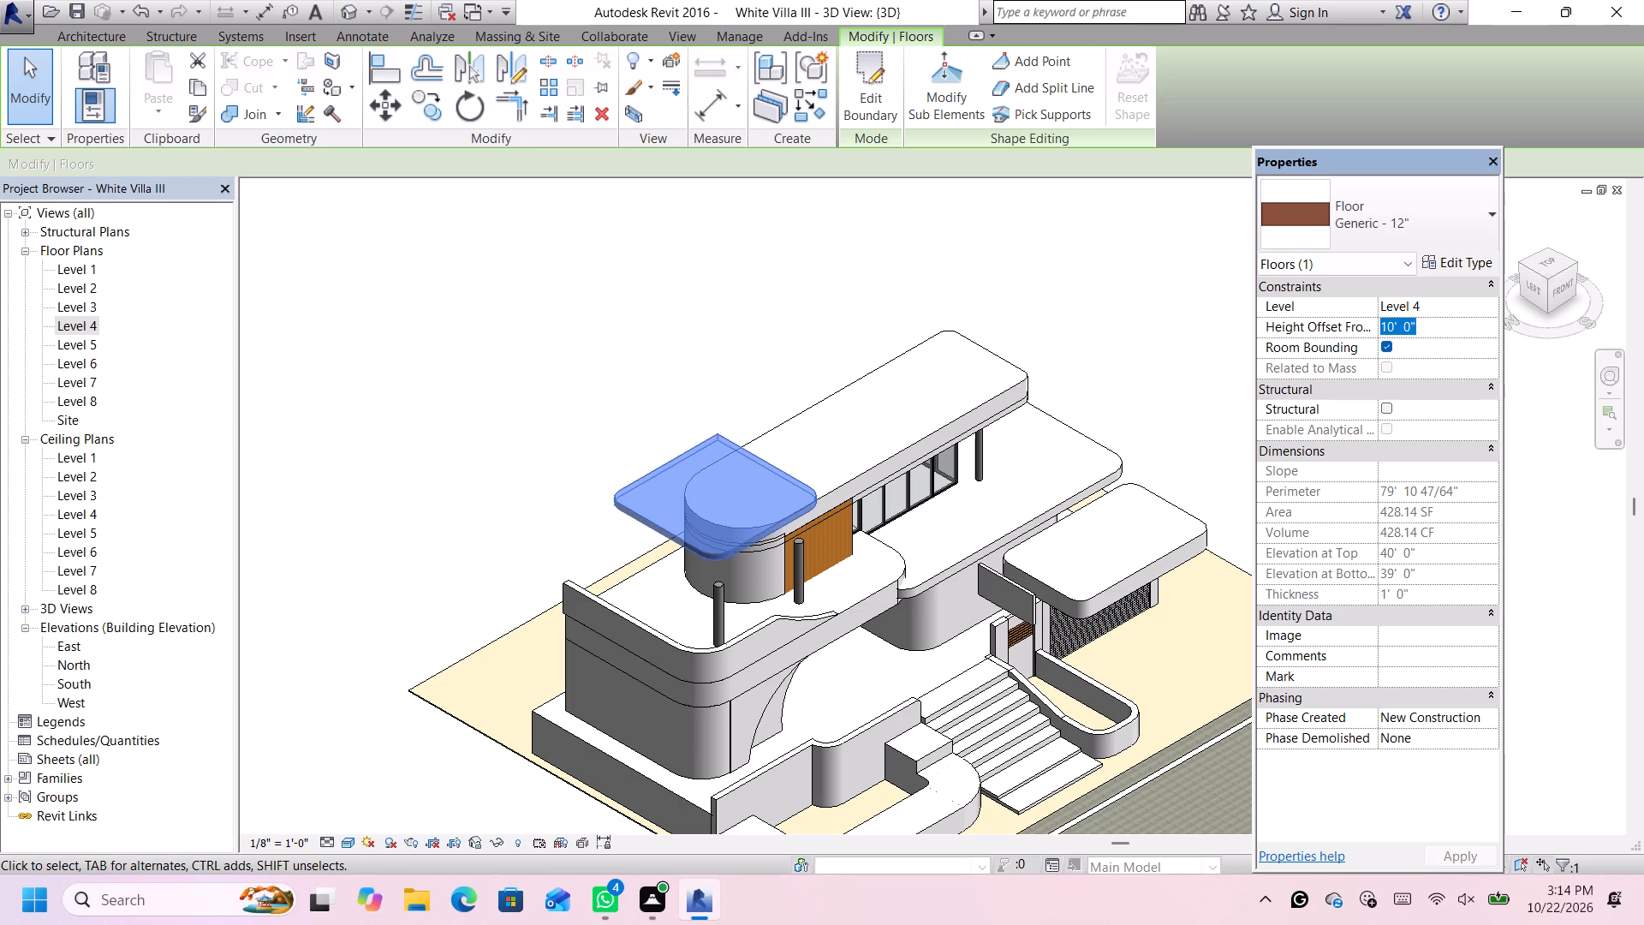
key("BackSpace")
type("4'")
key("Return")
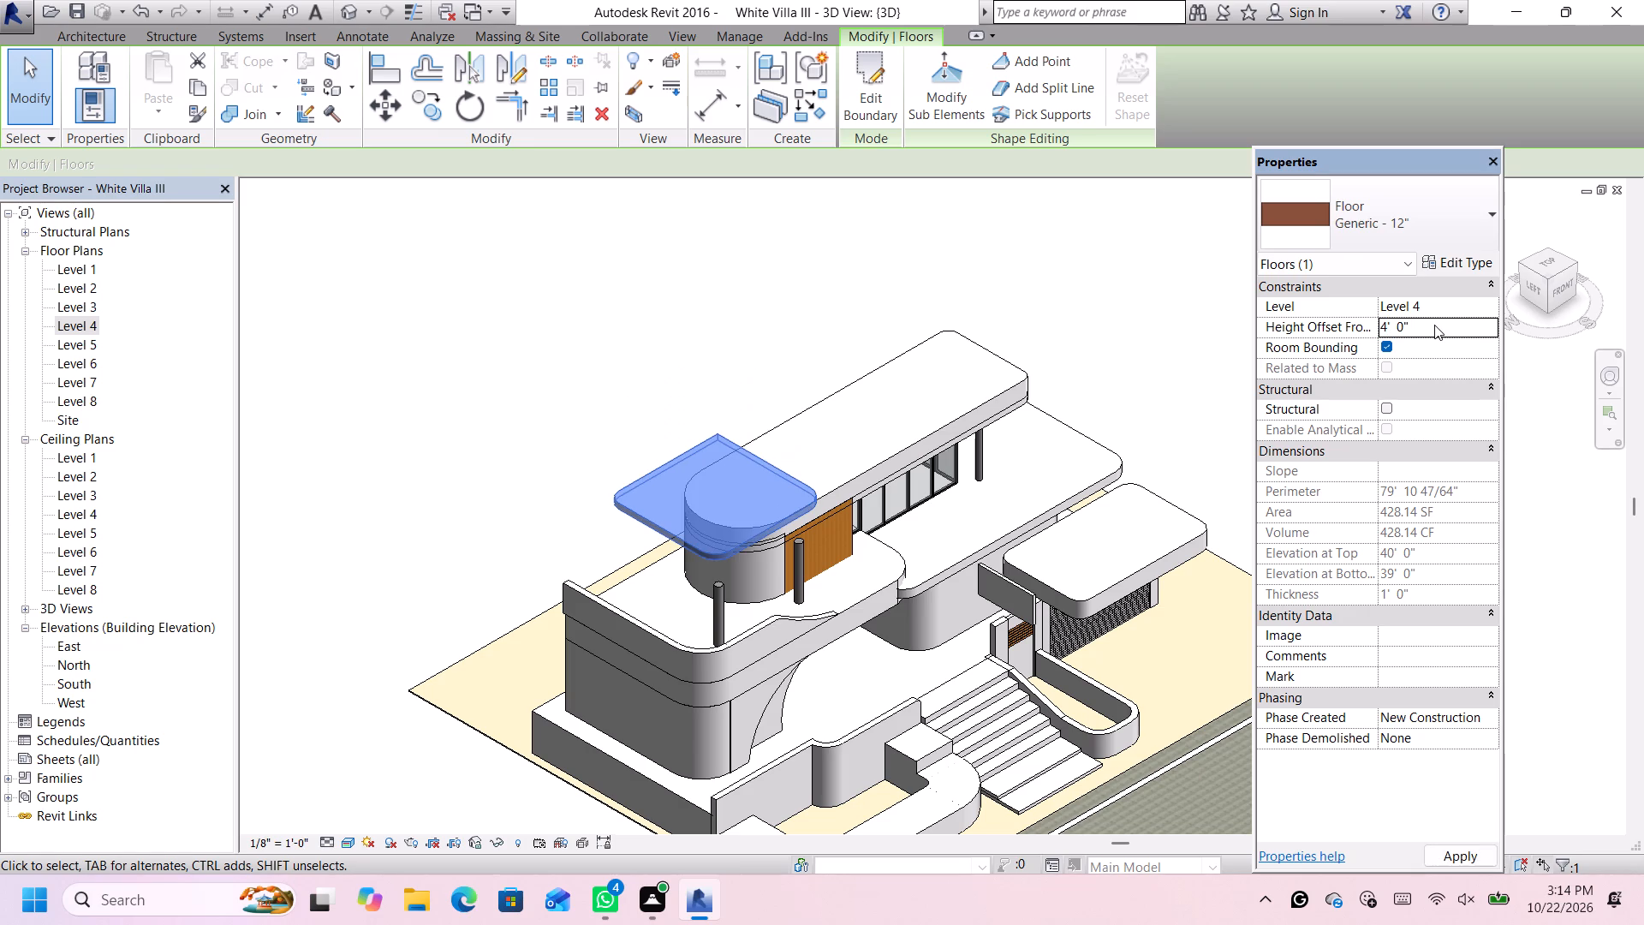
key("Return")
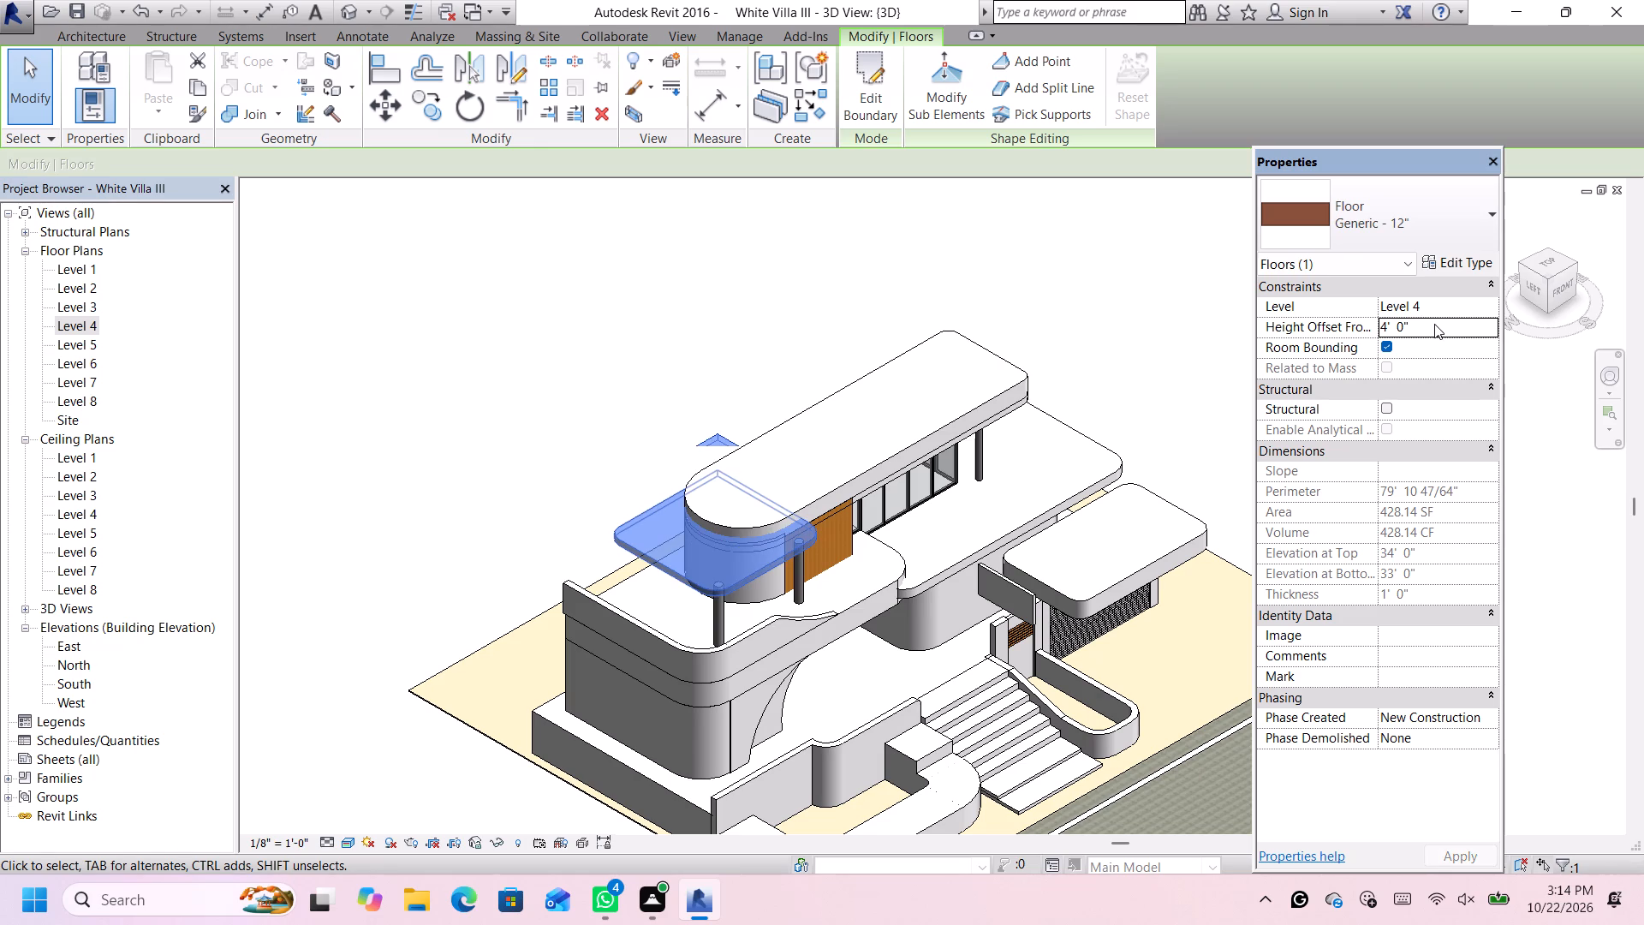
Examine the slab's height against the round columns and upper roof from the front and from the front-left corner.
left_click(1558, 288)
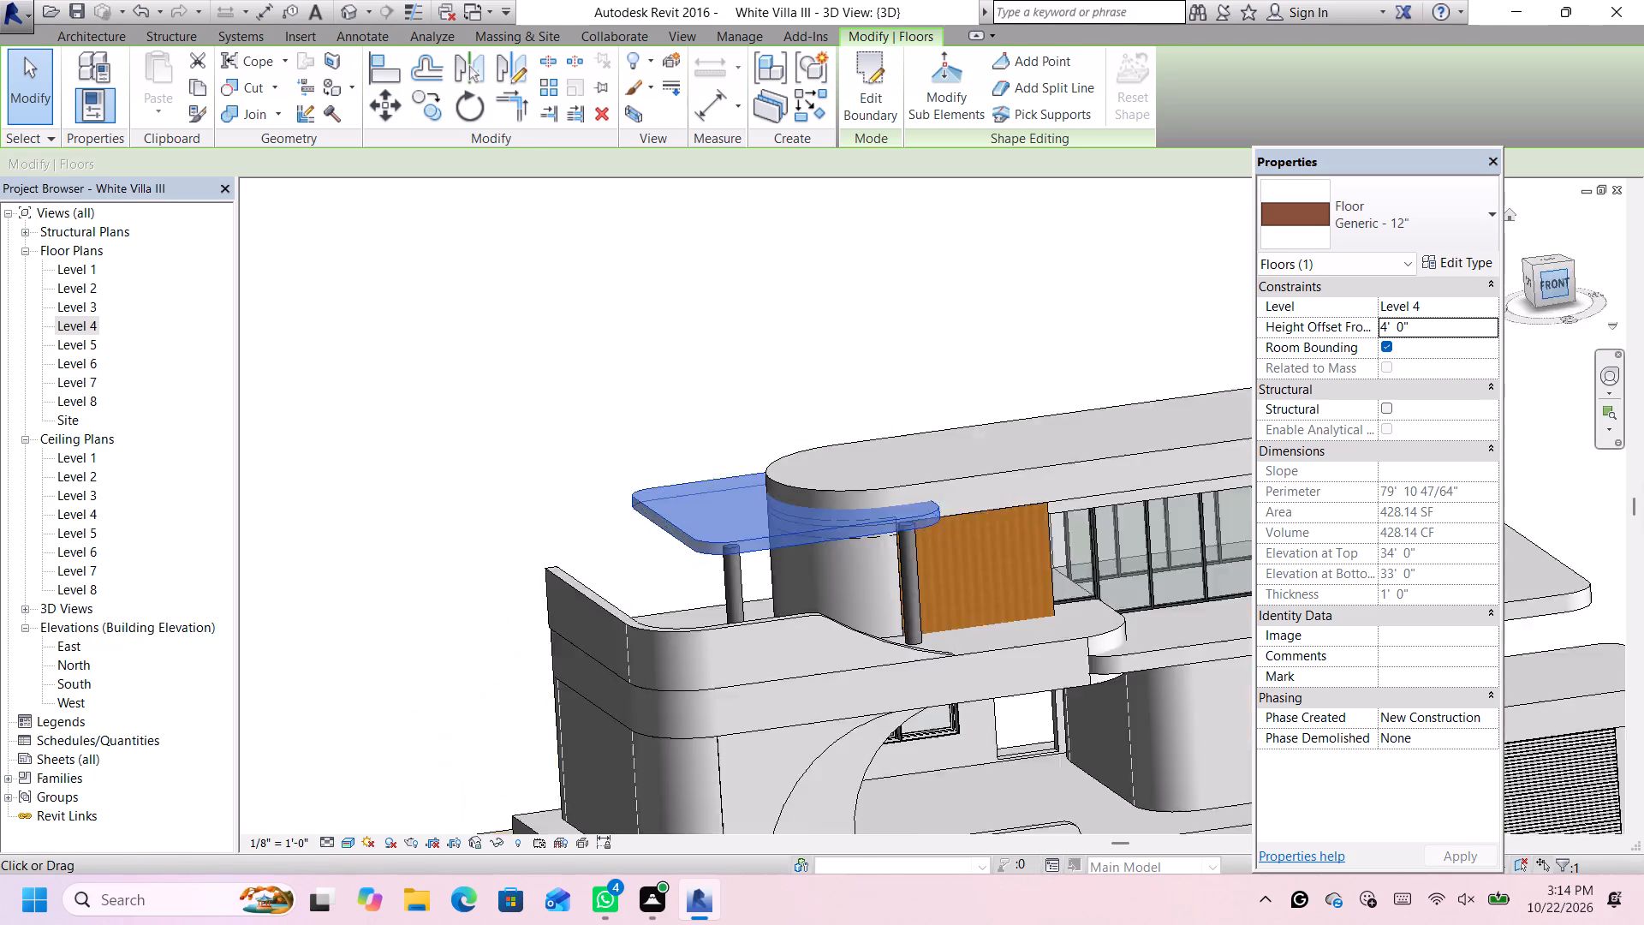
scroll(886, 400, "down", 3)
scroll(941, 344, "down", 3)
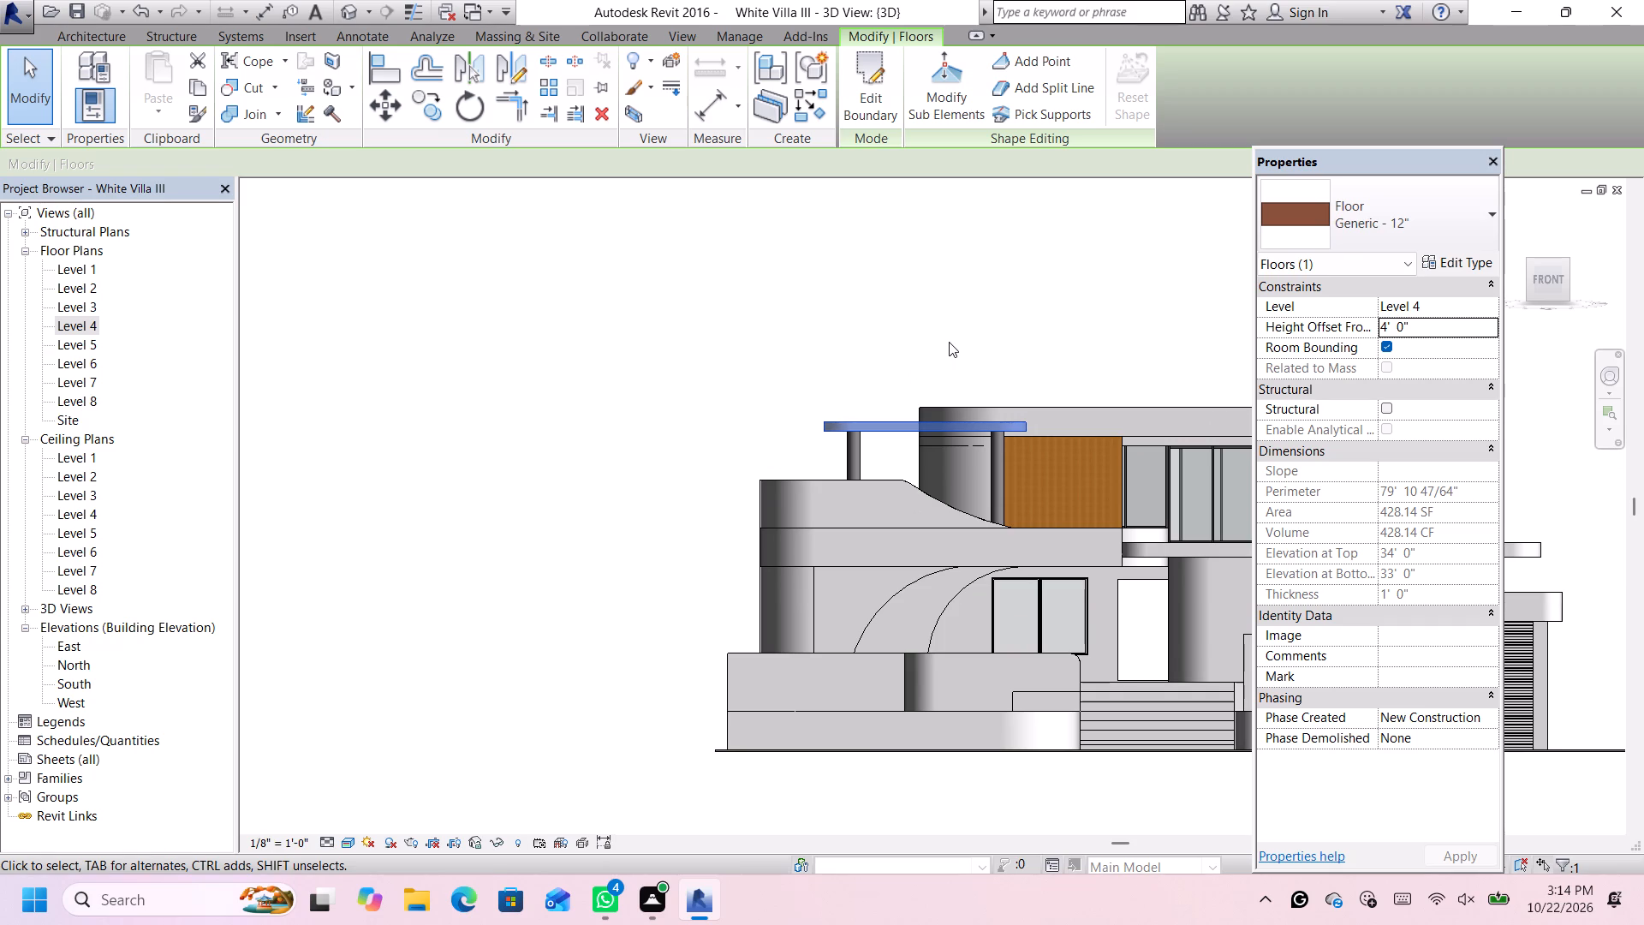
scroll(949, 342, "down", 5)
scroll(1221, 329, "up", 1)
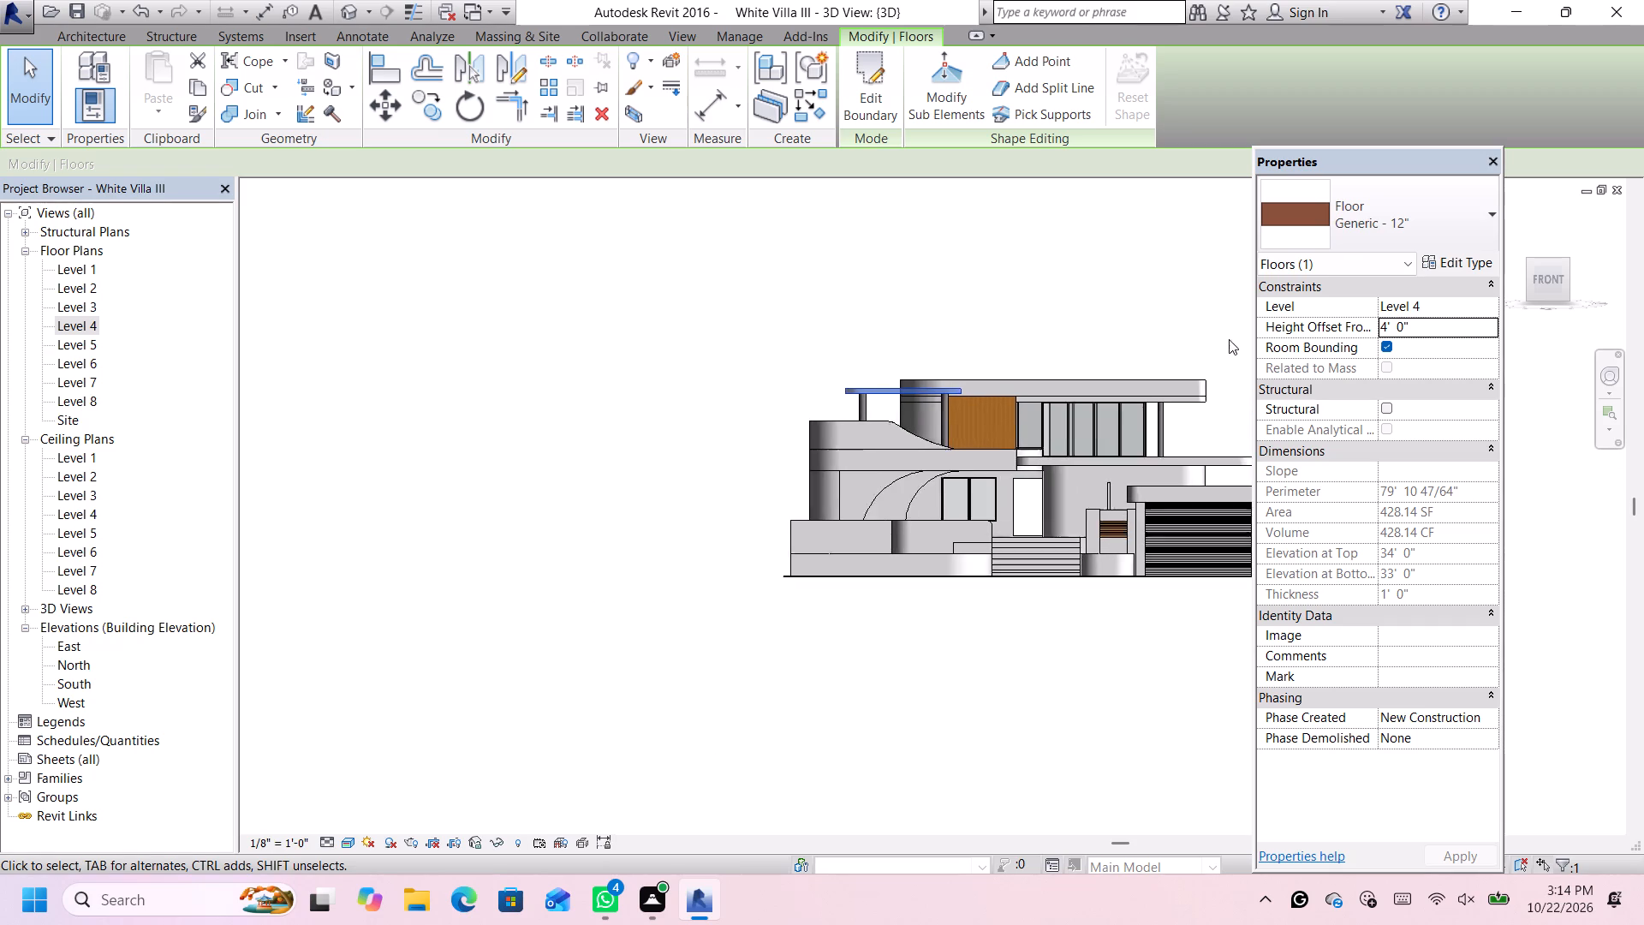
scroll(1229, 339, "up", 3)
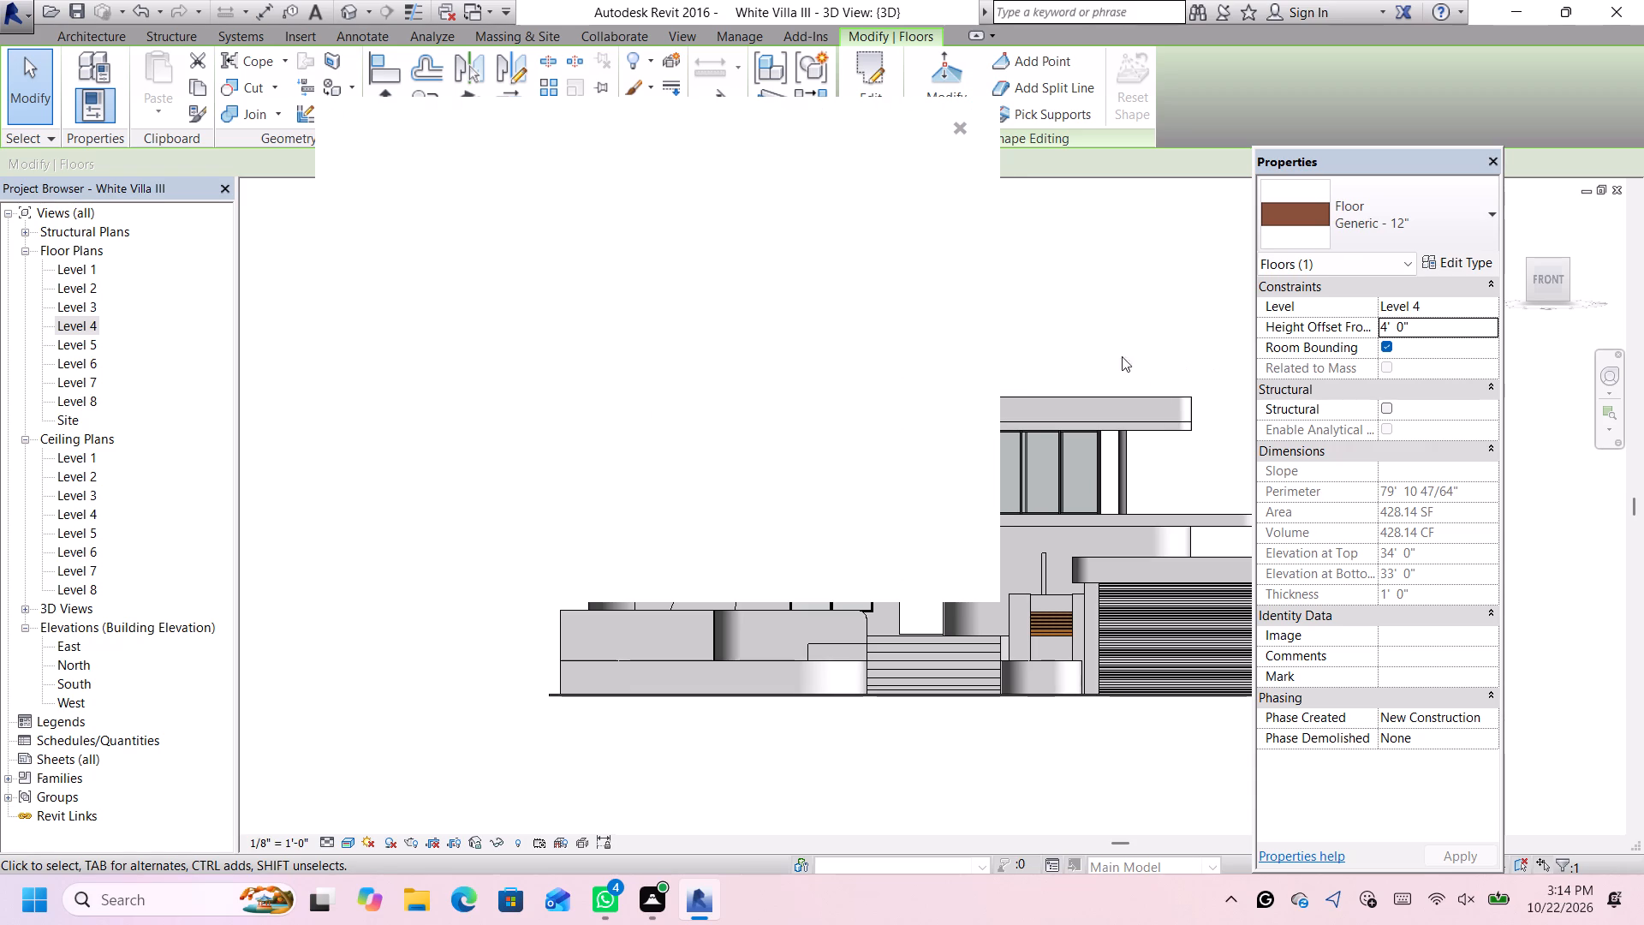
left_click(959, 130)
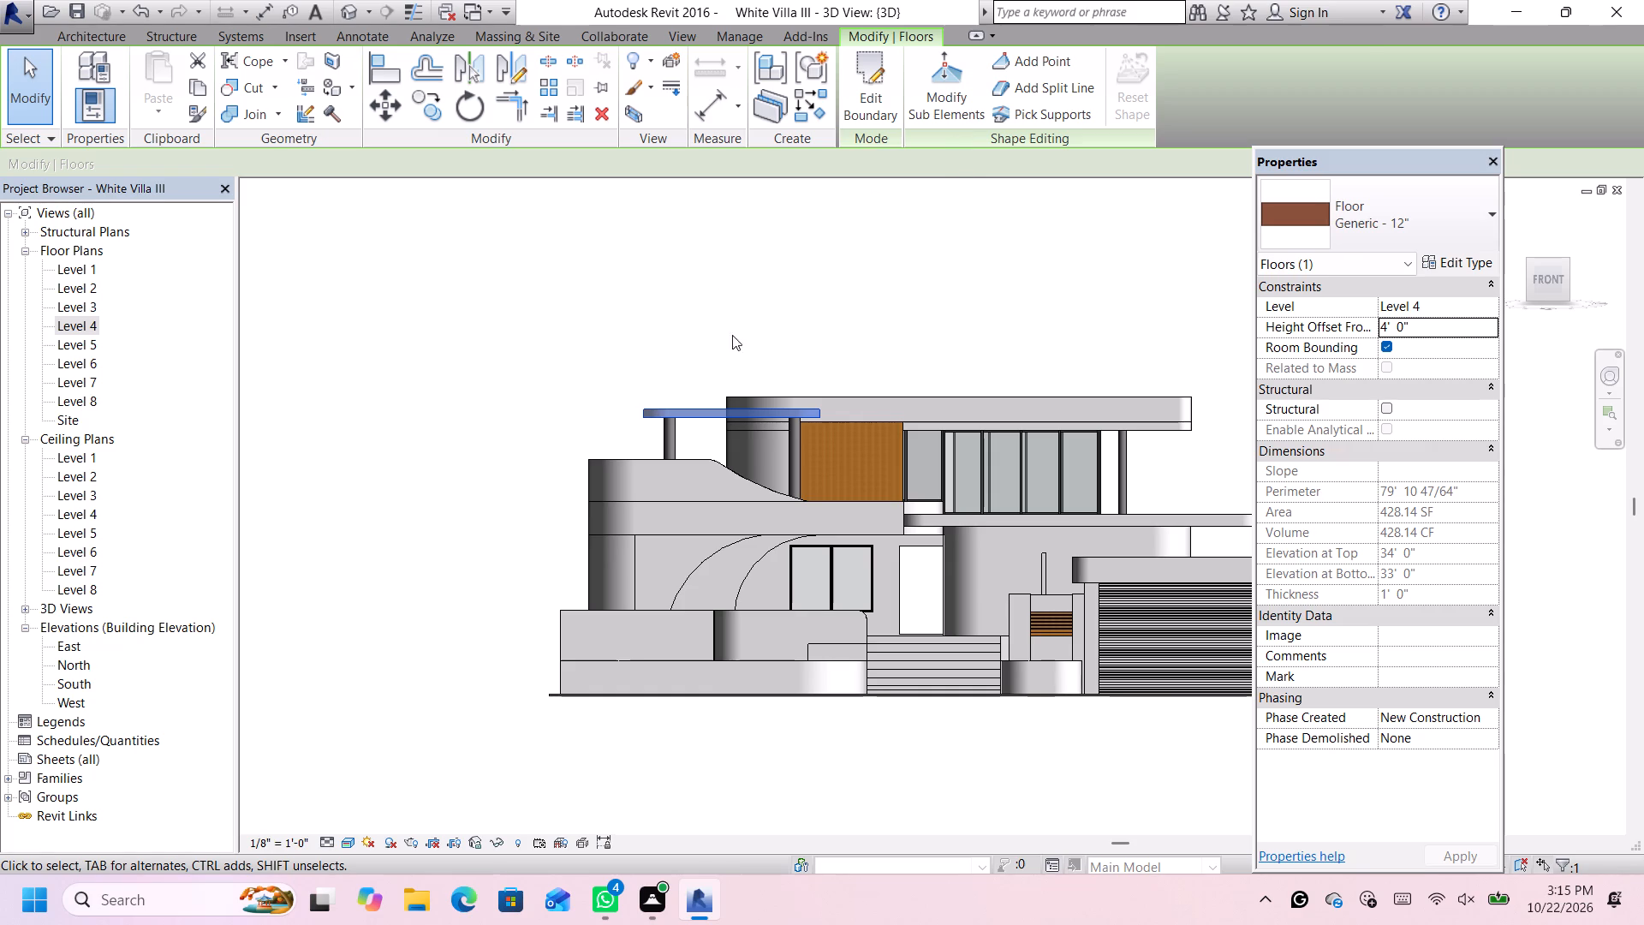
left_click(749, 361)
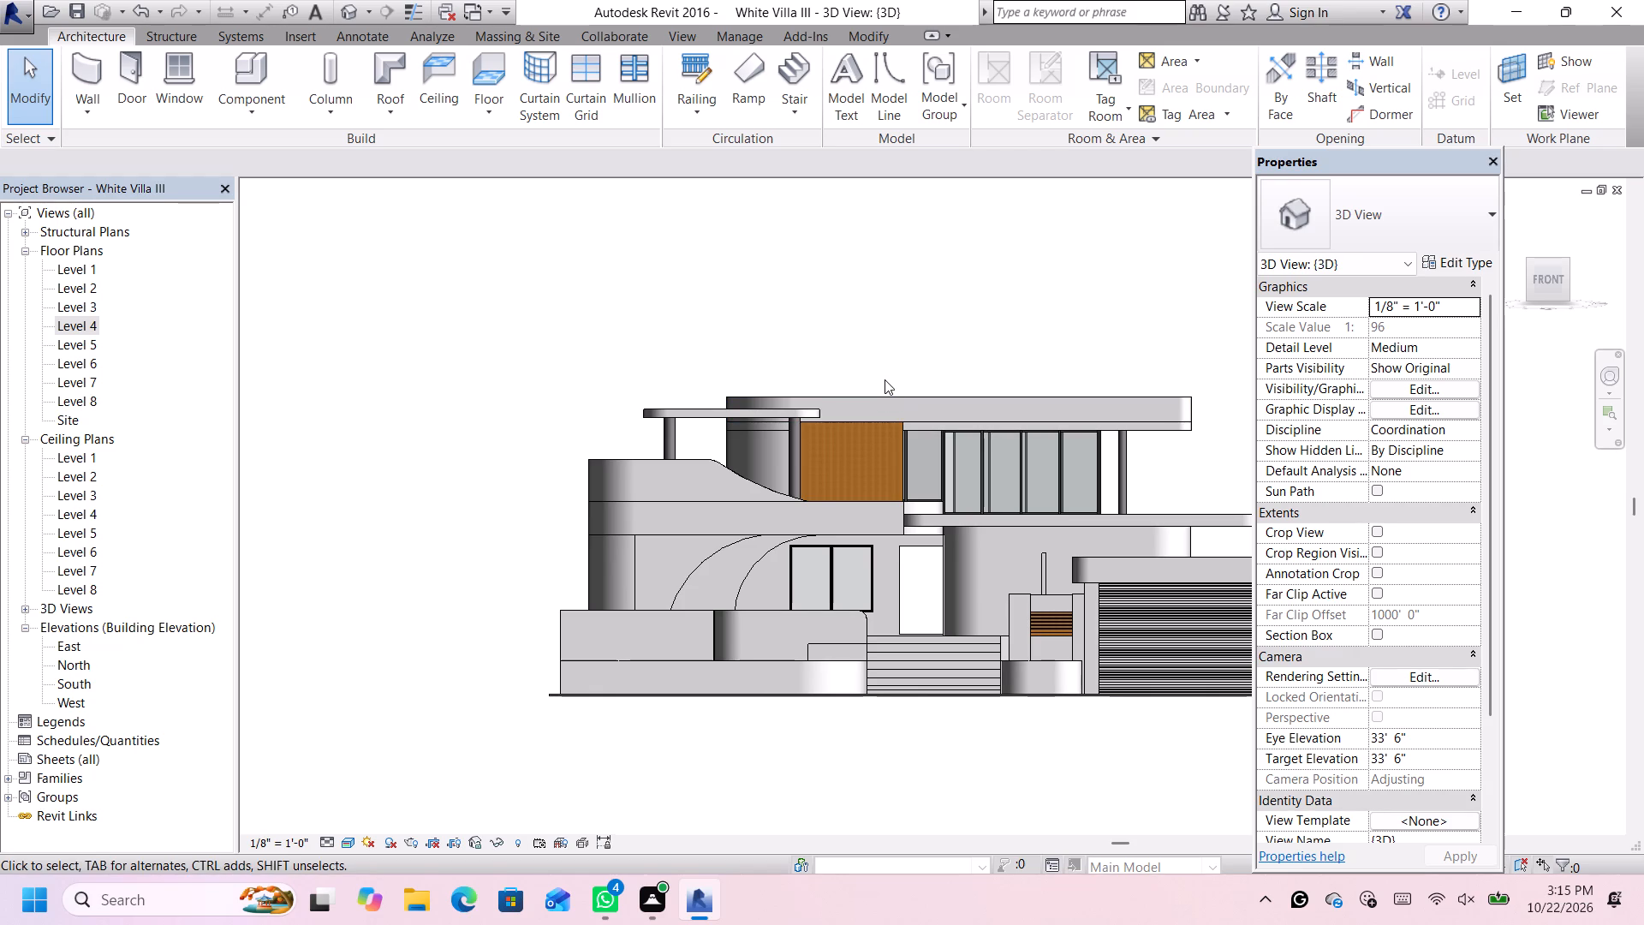
scroll(886, 379, "down", 1)
scroll(1018, 345, "up", 4)
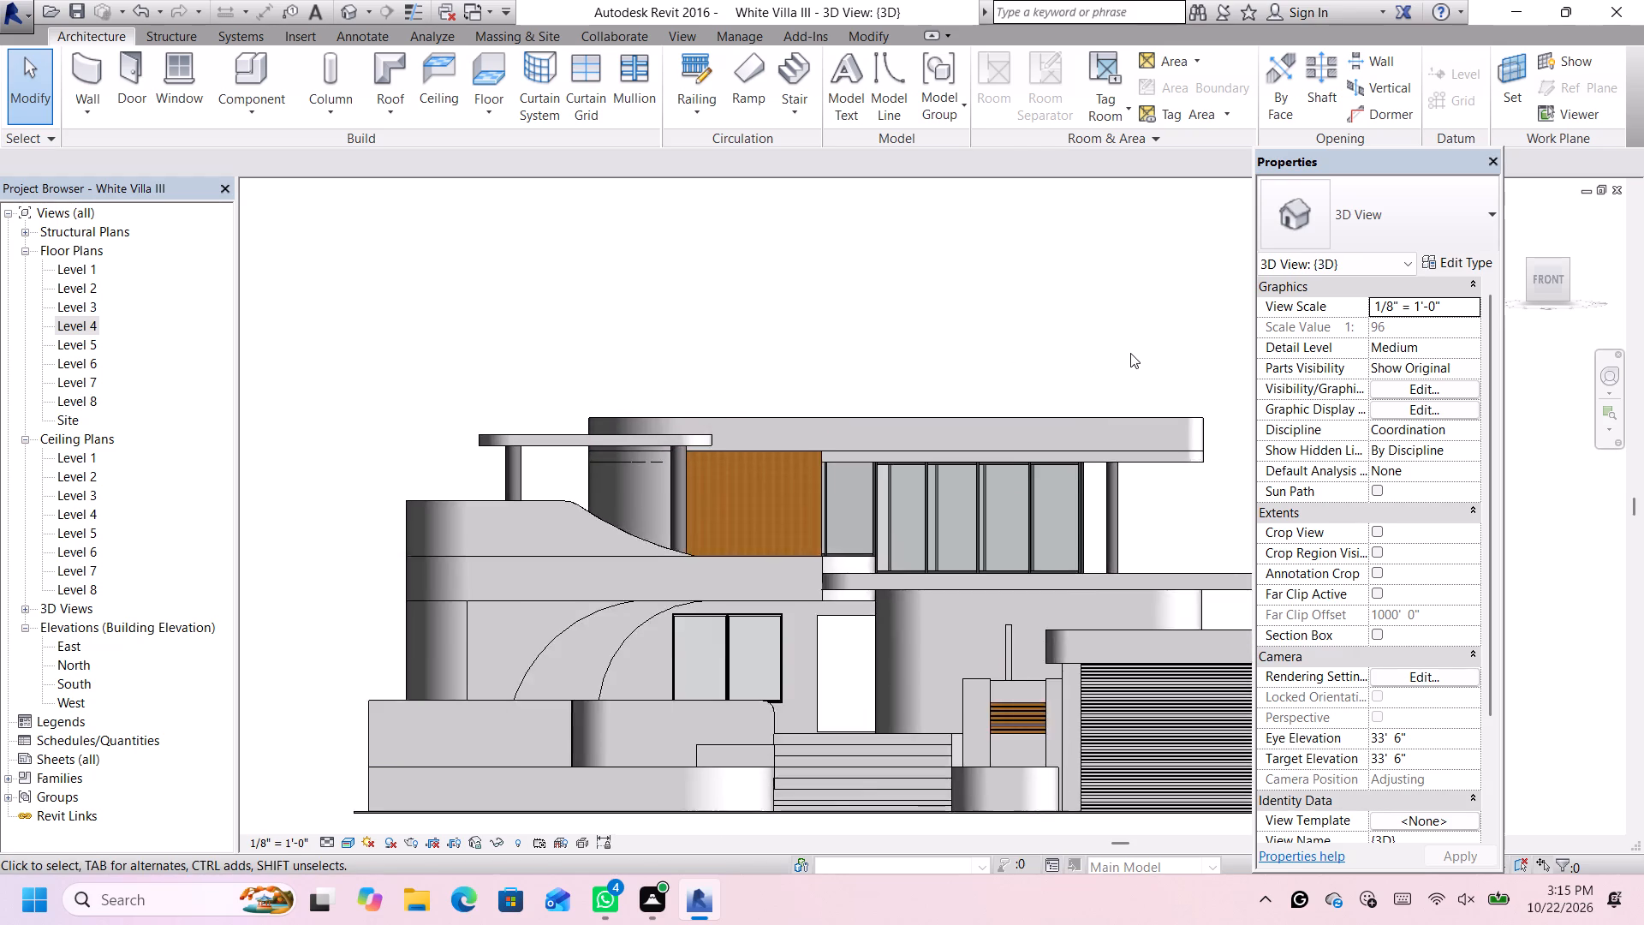
scroll(1132, 351, "down", 4)
scroll(1222, 418, "up", 3)
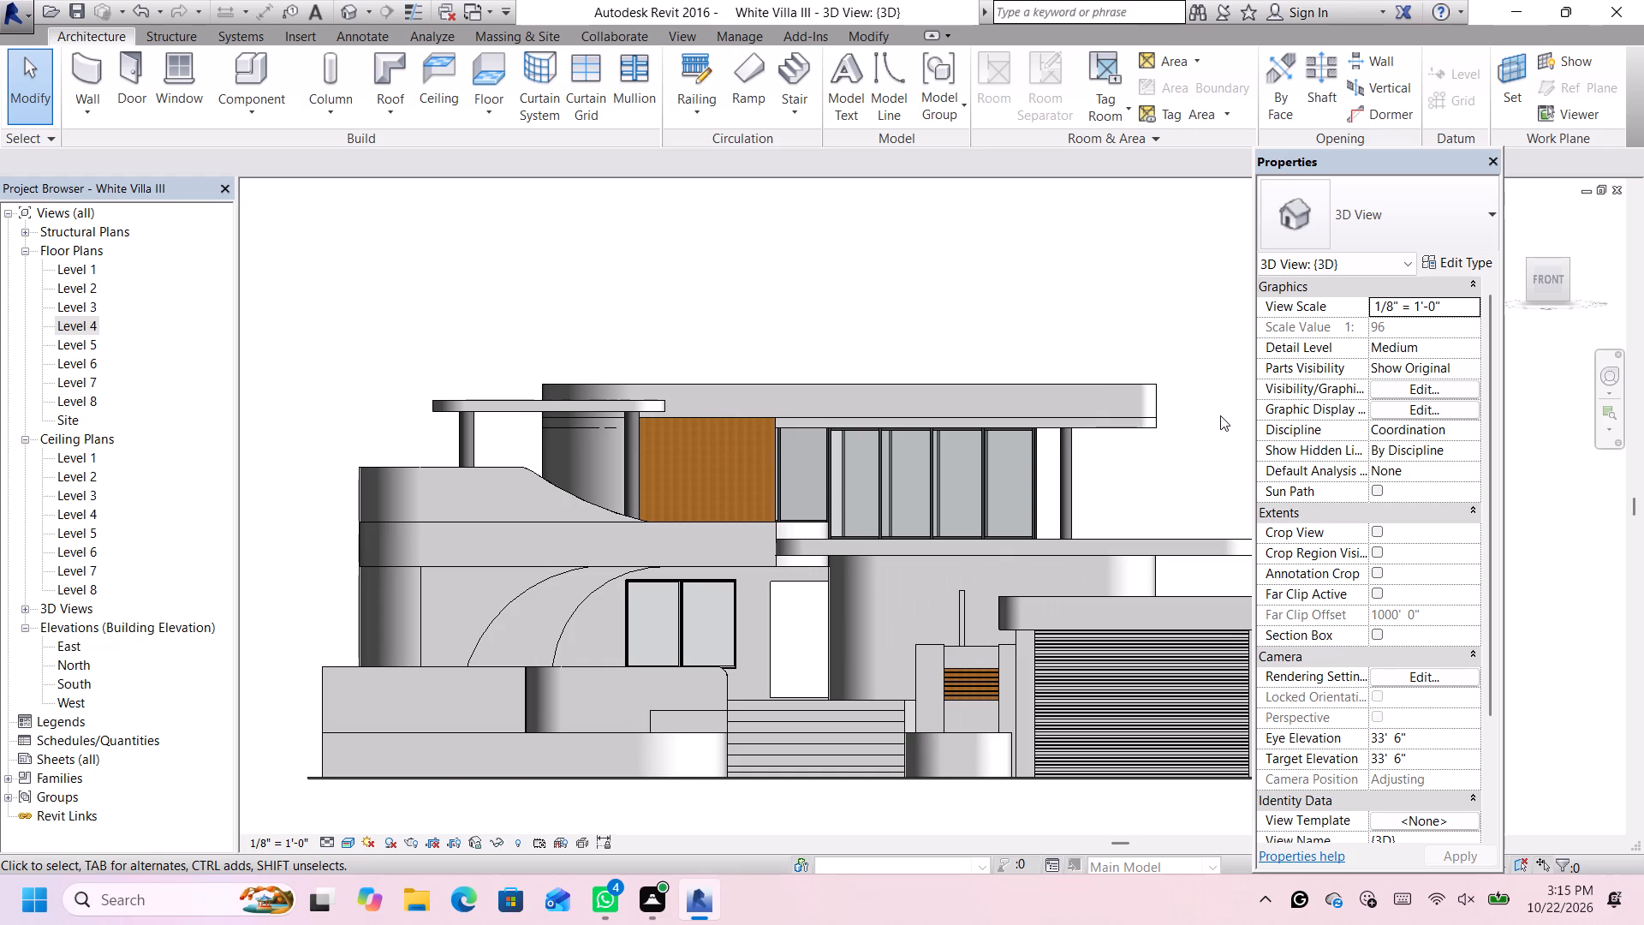
left_click(1528, 258)
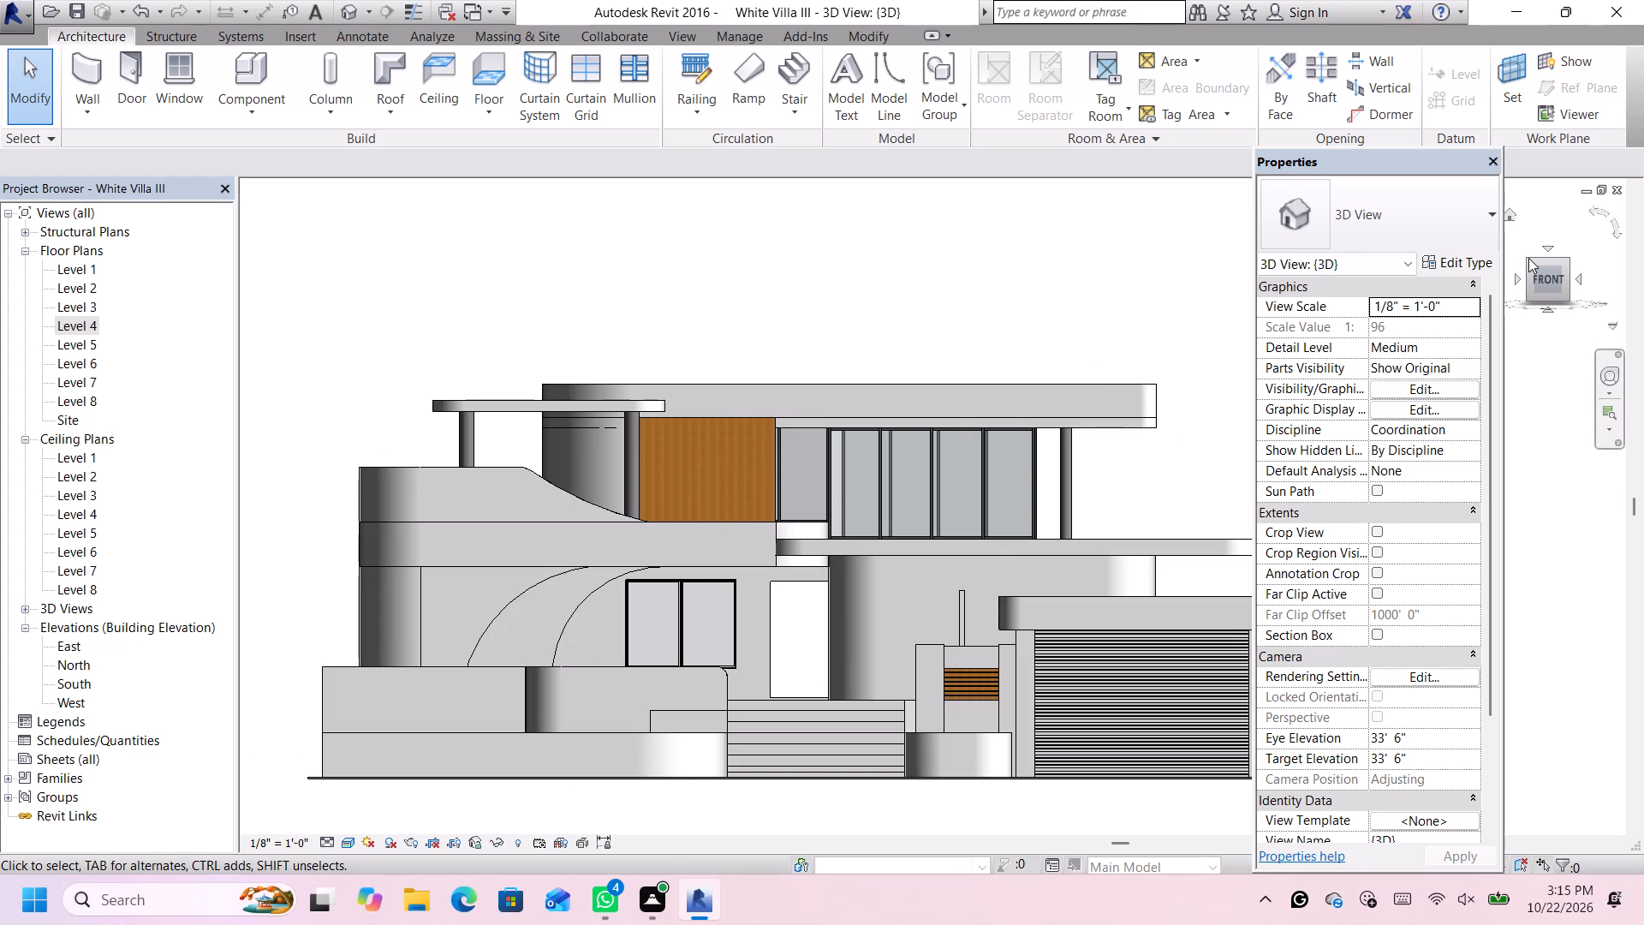
left_click(1528, 260)
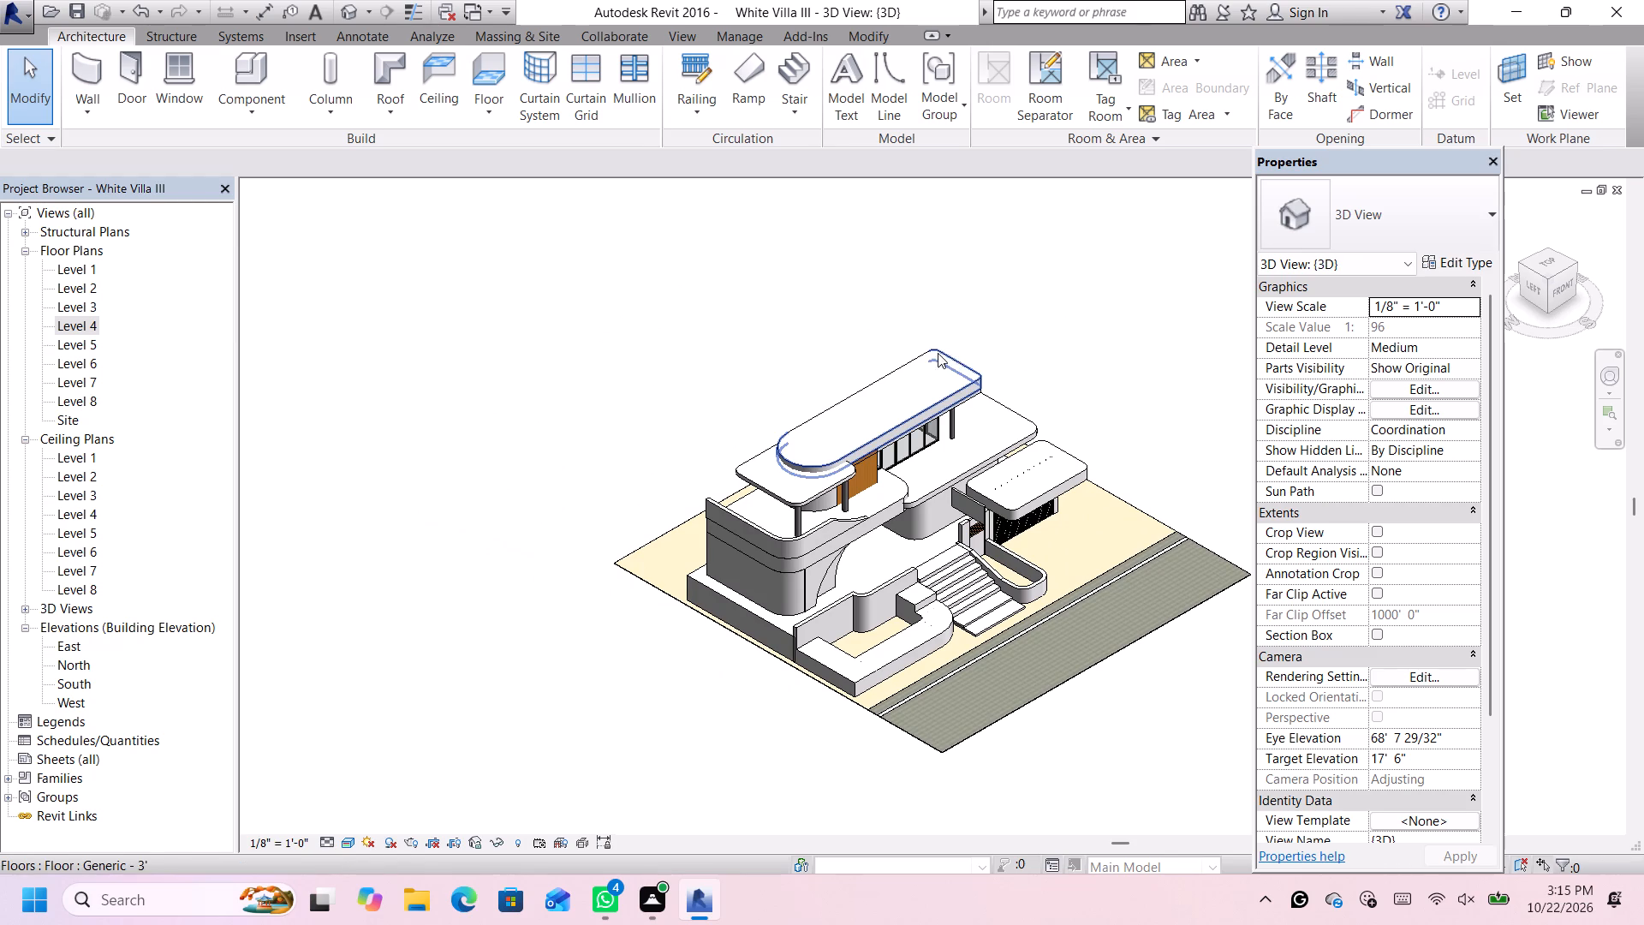
scroll(909, 360, "up", 3)
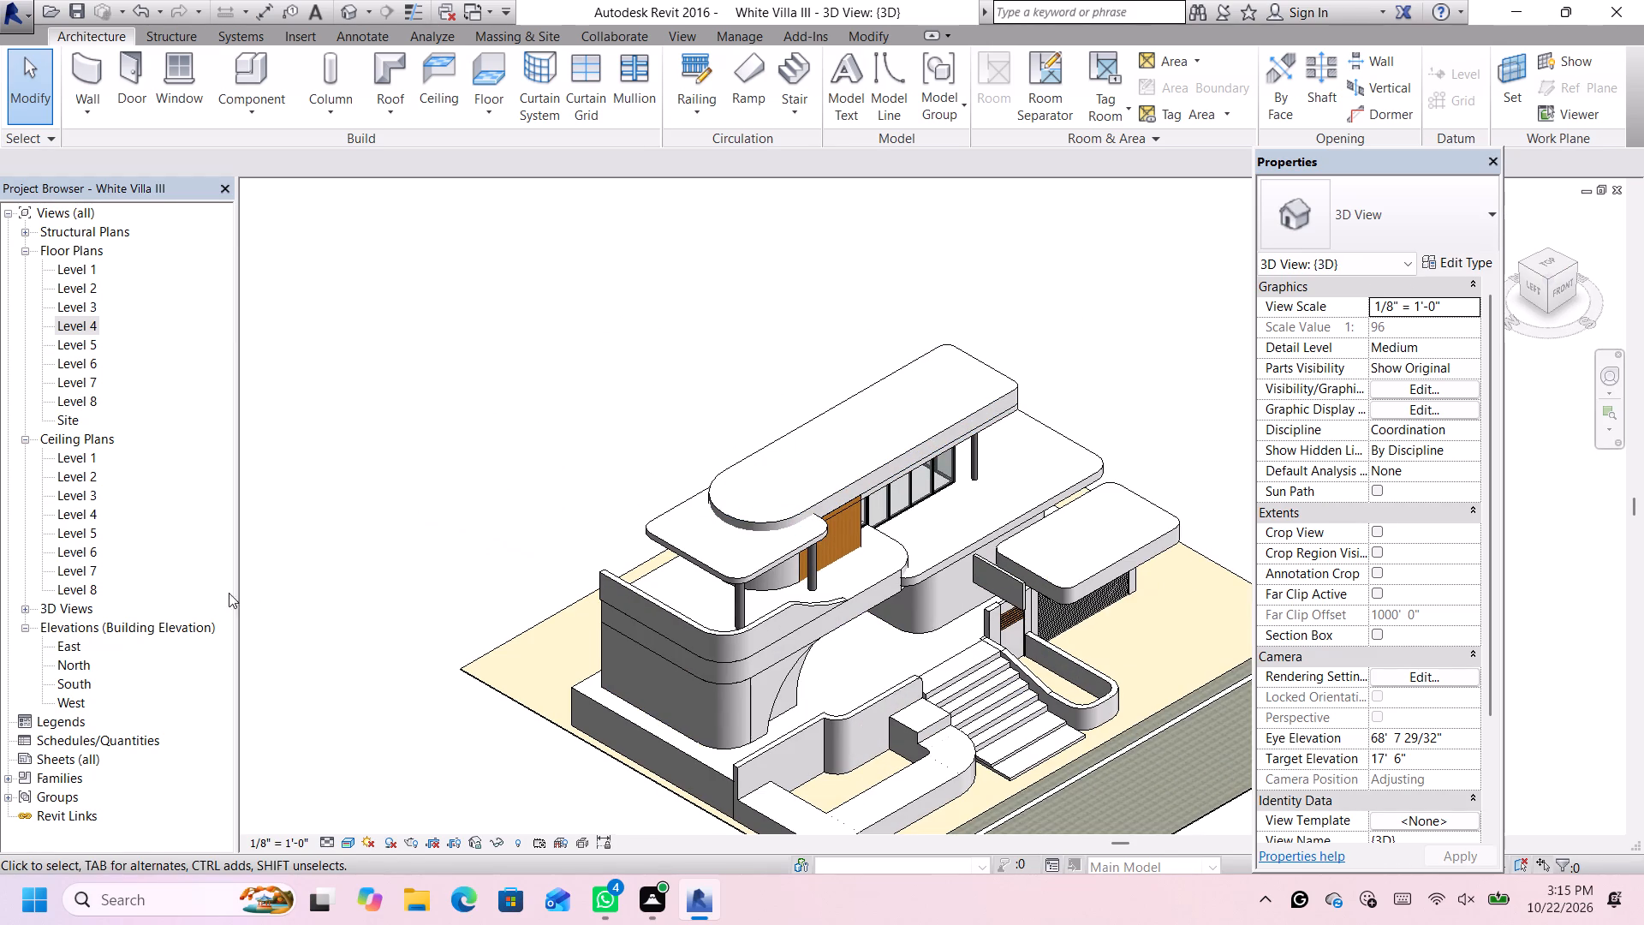
Examine the new slab and upper roof against the level lines in the South elevation.
double_click(83, 685)
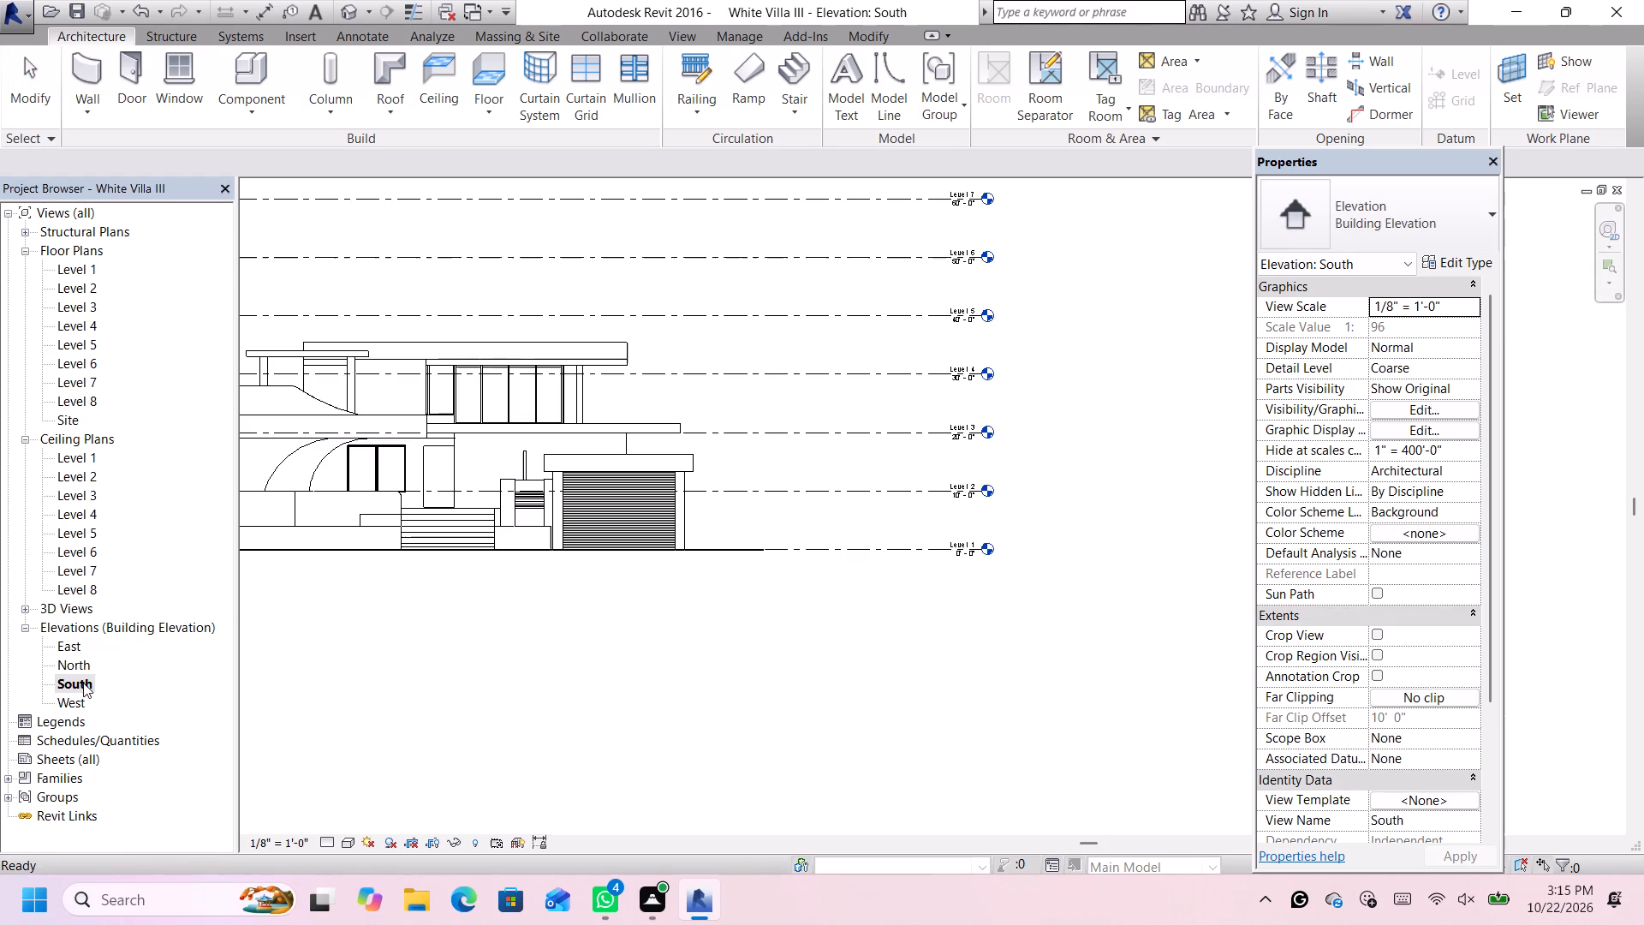
scroll(748, 472, "down", 3)
scroll(819, 401, "up", 1)
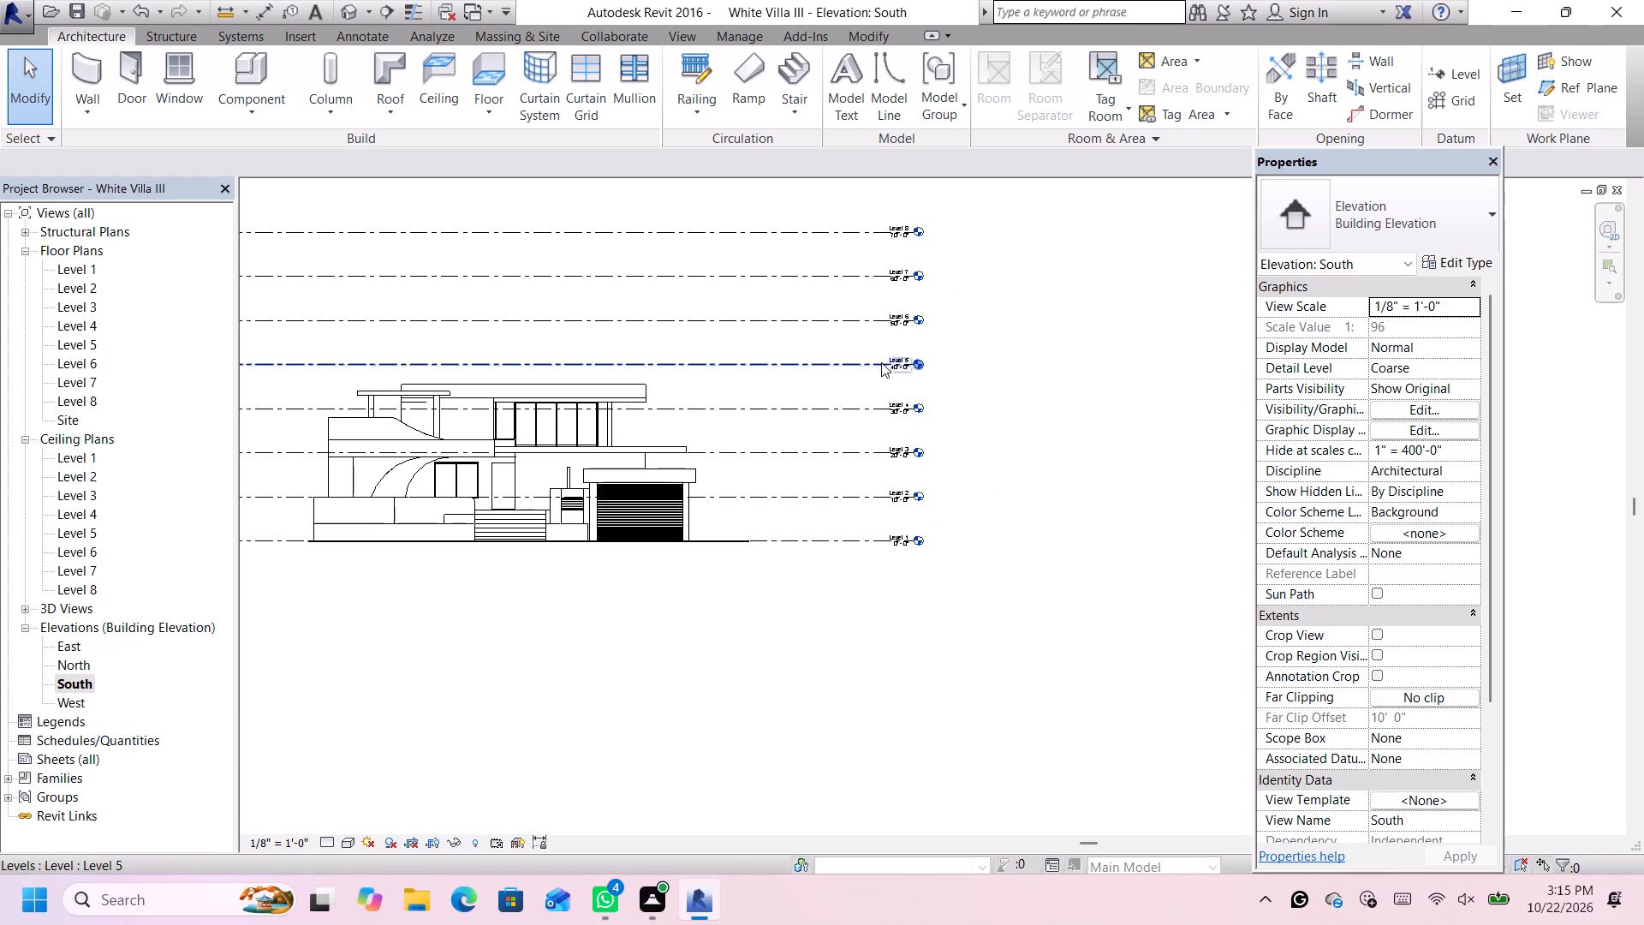
scroll(628, 376, "up", 2)
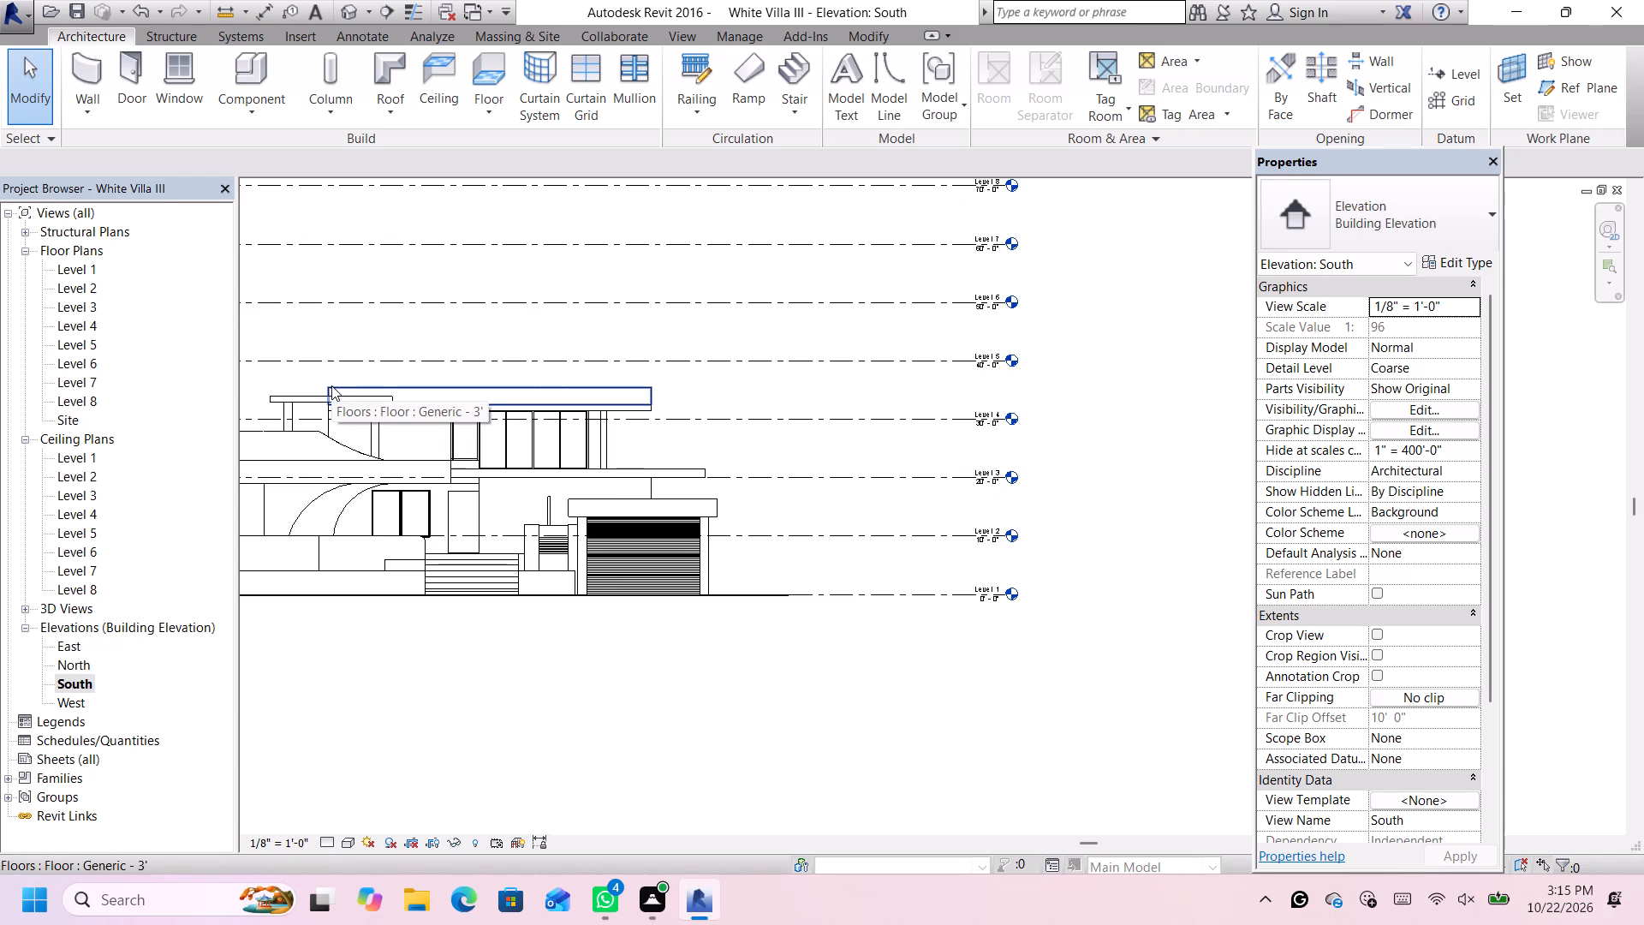
scroll(294, 363, "down", 1)
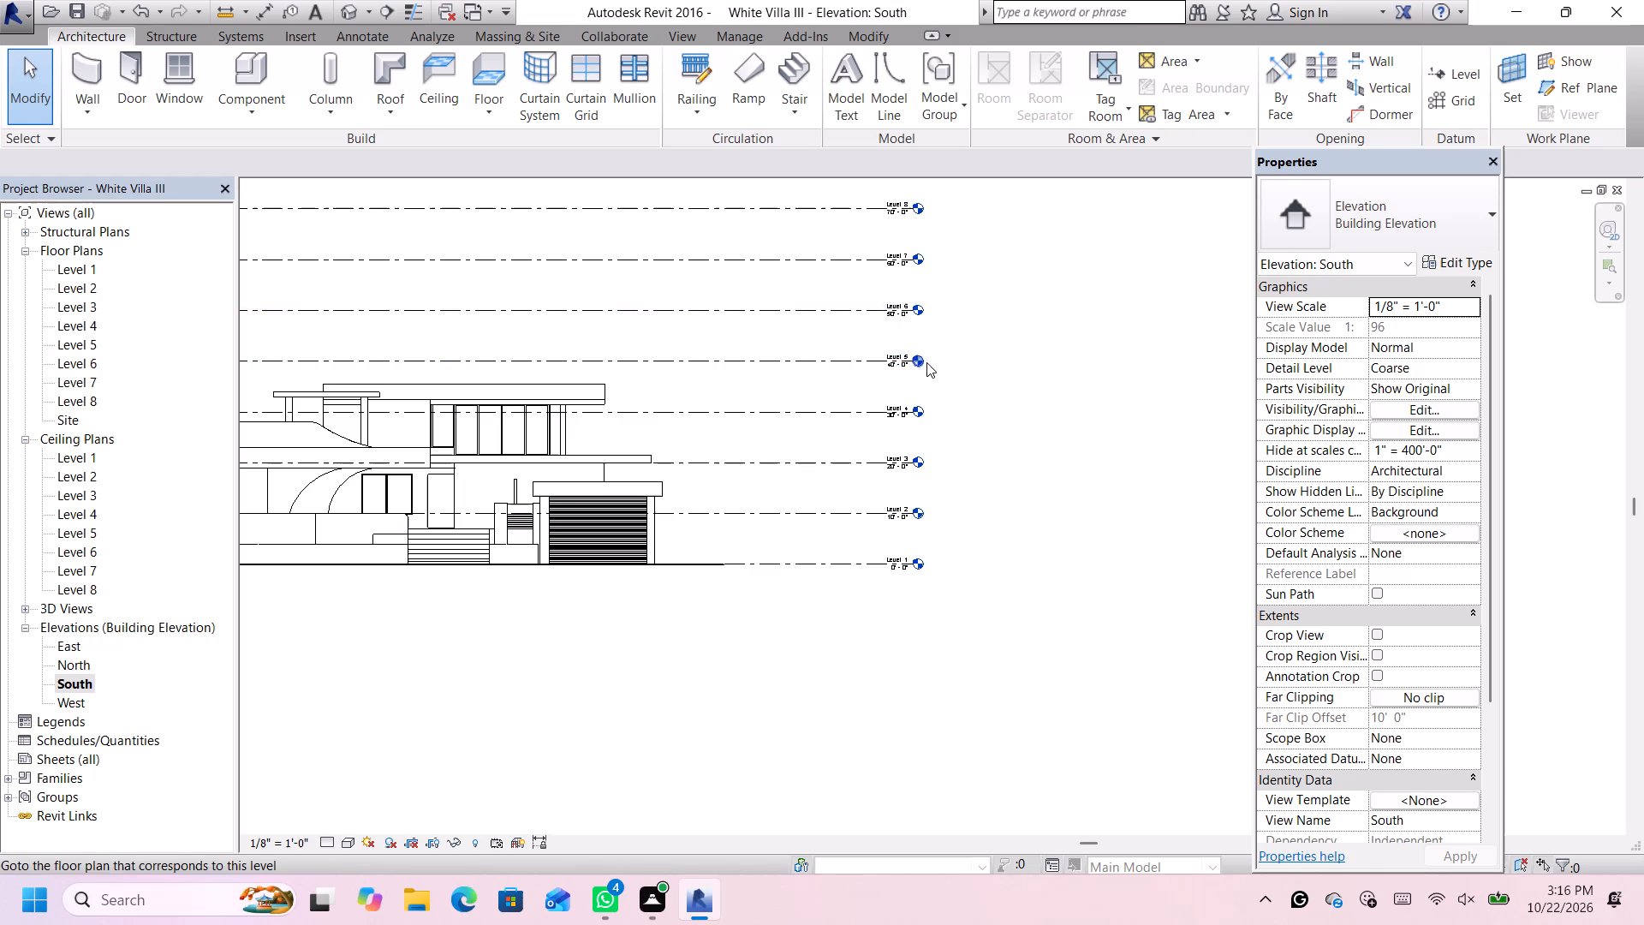
scroll(926, 362, "up", 4)
scroll(926, 362, "down", 1)
scroll(920, 364, "up", 2)
On the Level 4 plan, draw a 10' 0" Generic - 6" brown wall eastward along the upper roof's south edge from the rounded end.
double_click(70, 323)
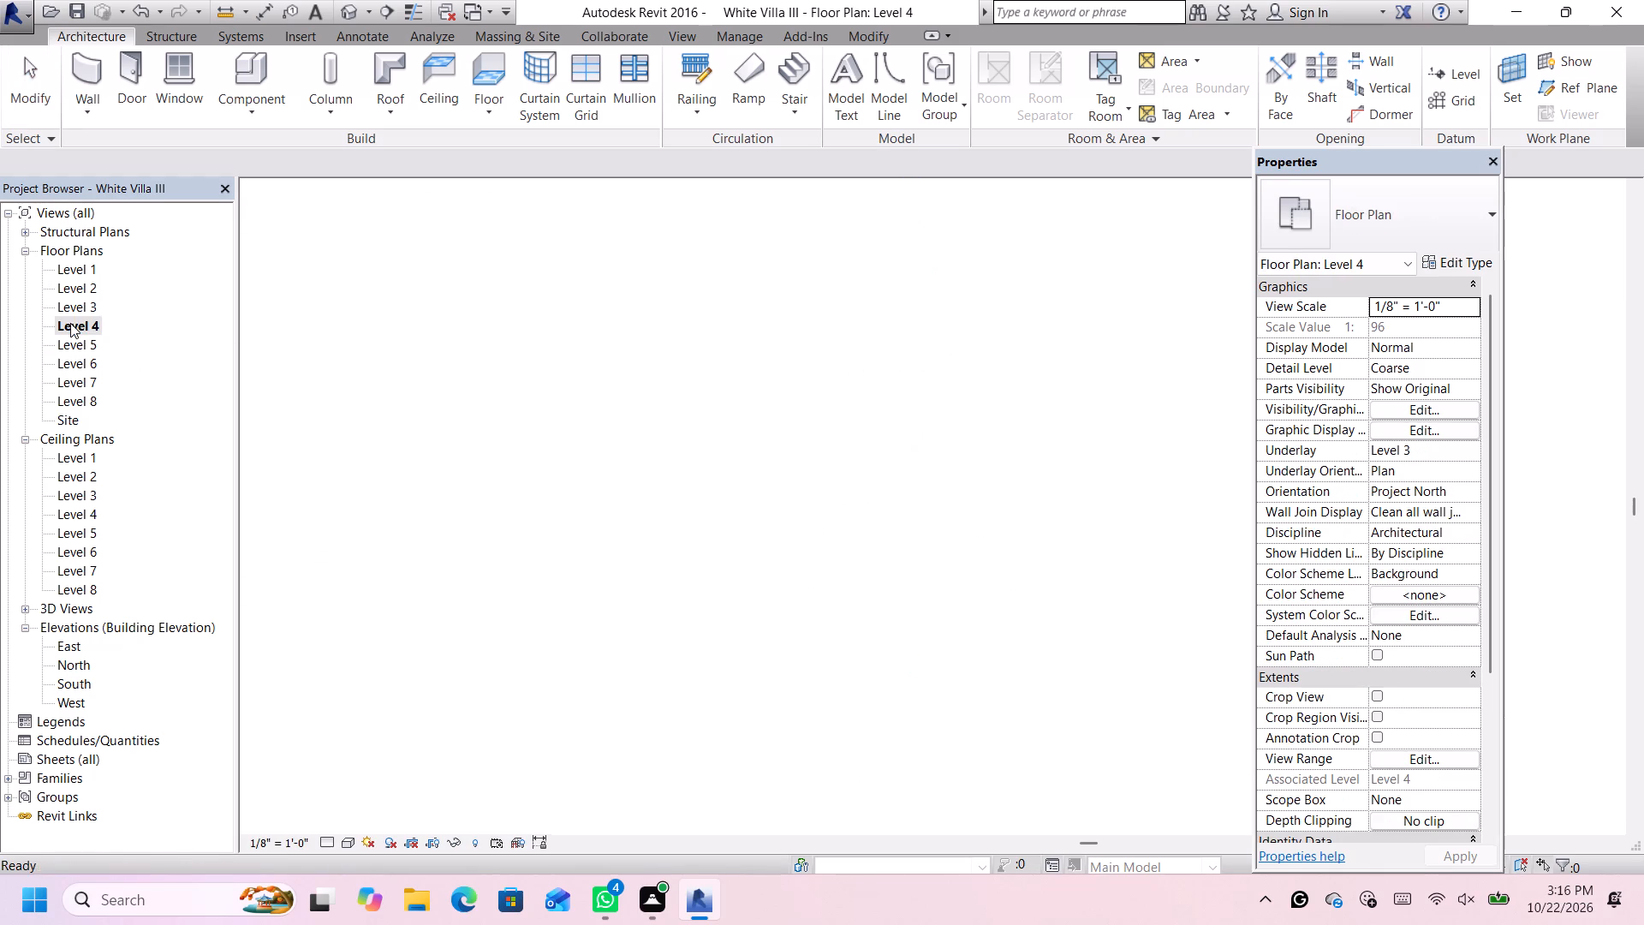
scroll(649, 388, "down", 6)
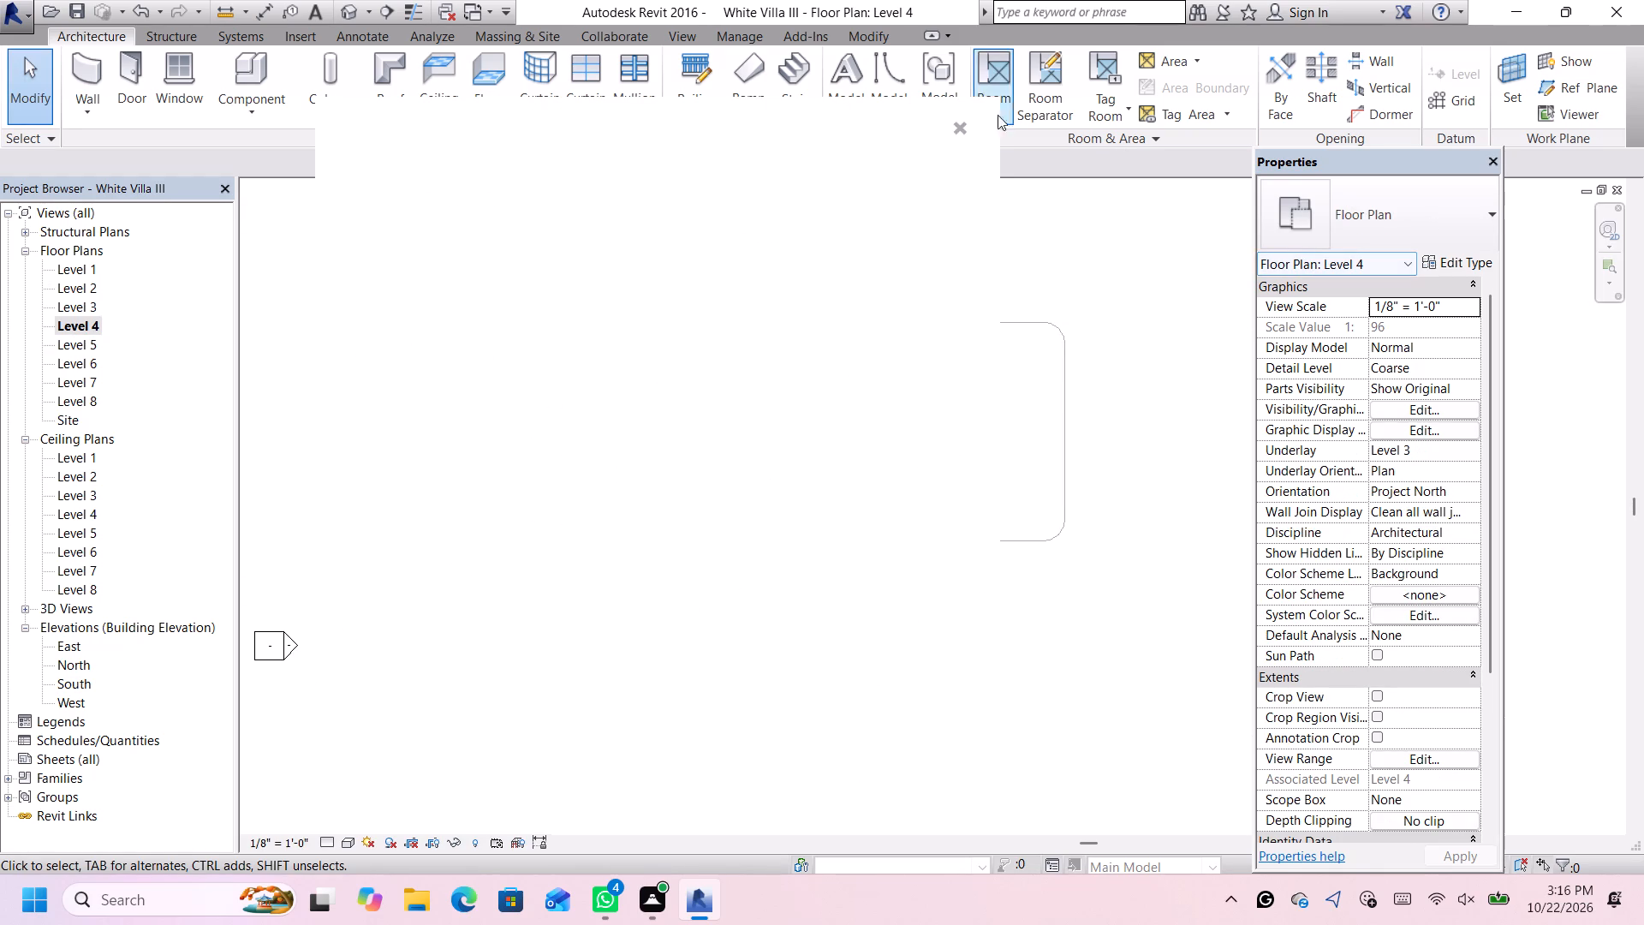
left_click(955, 126)
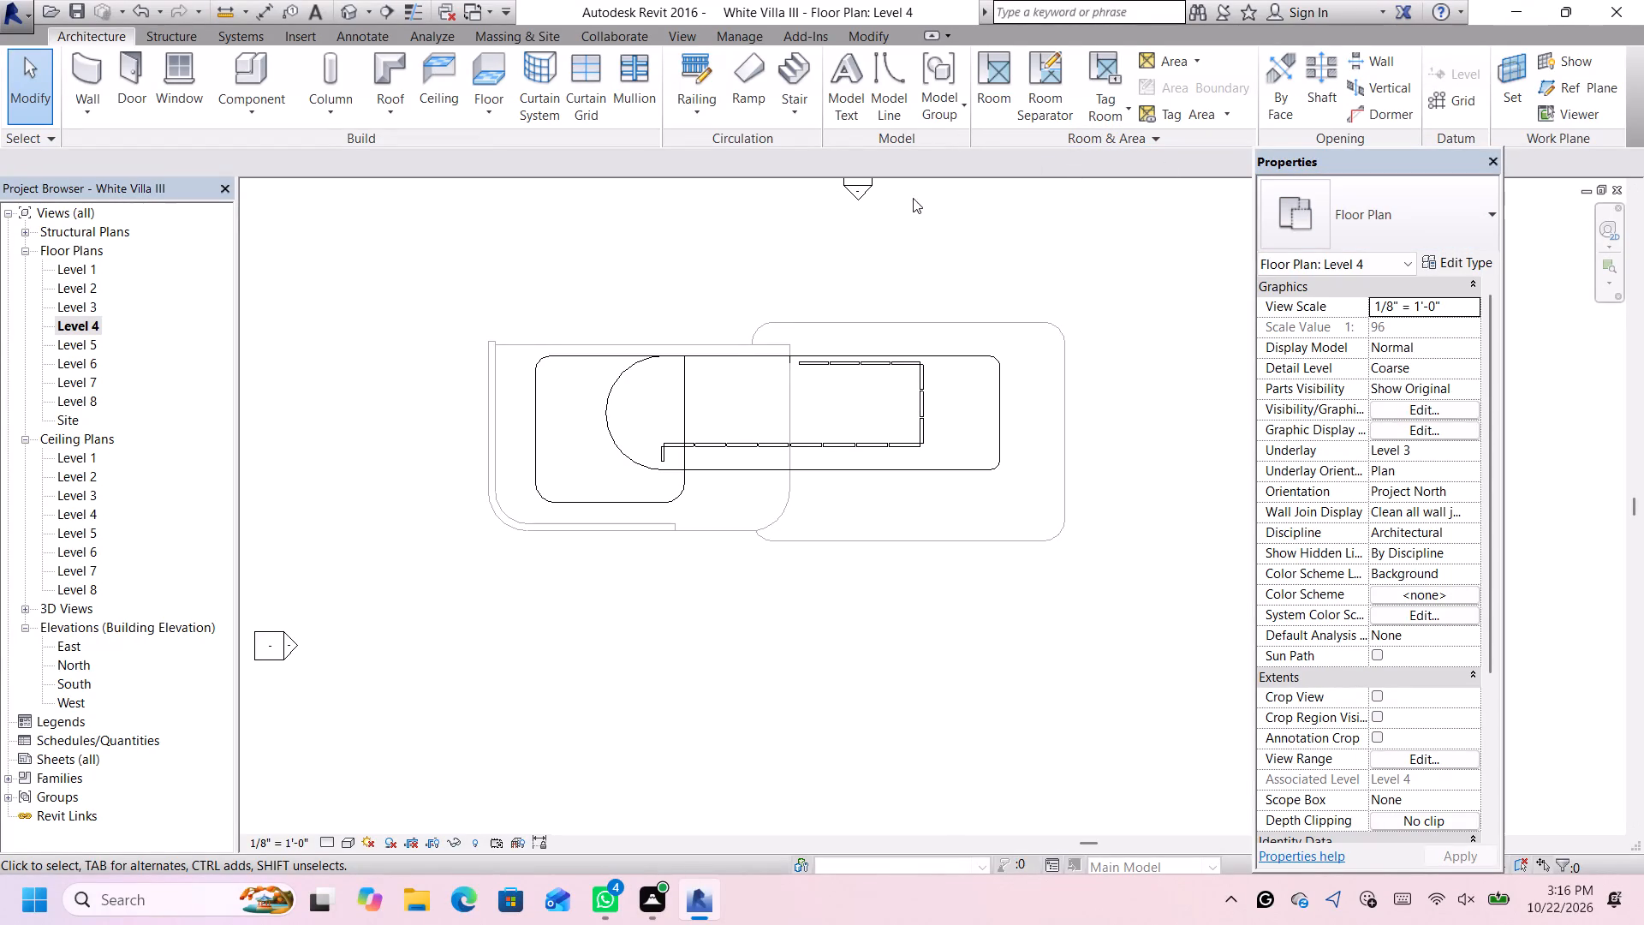
scroll(834, 421, "up", 3)
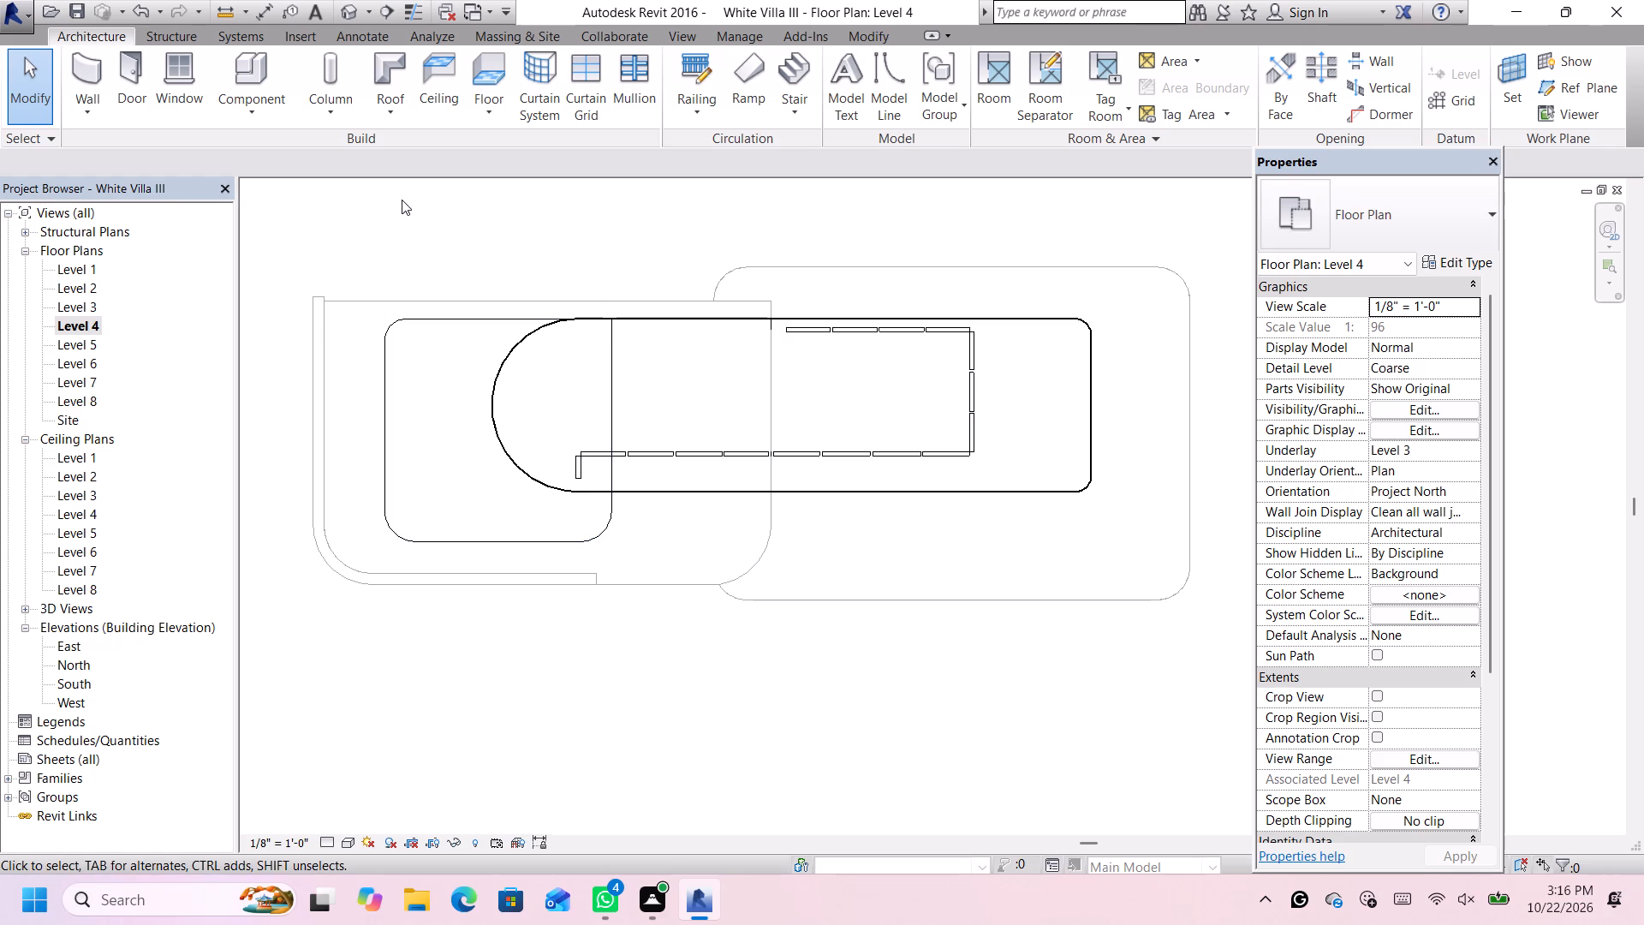
left_click(81, 68)
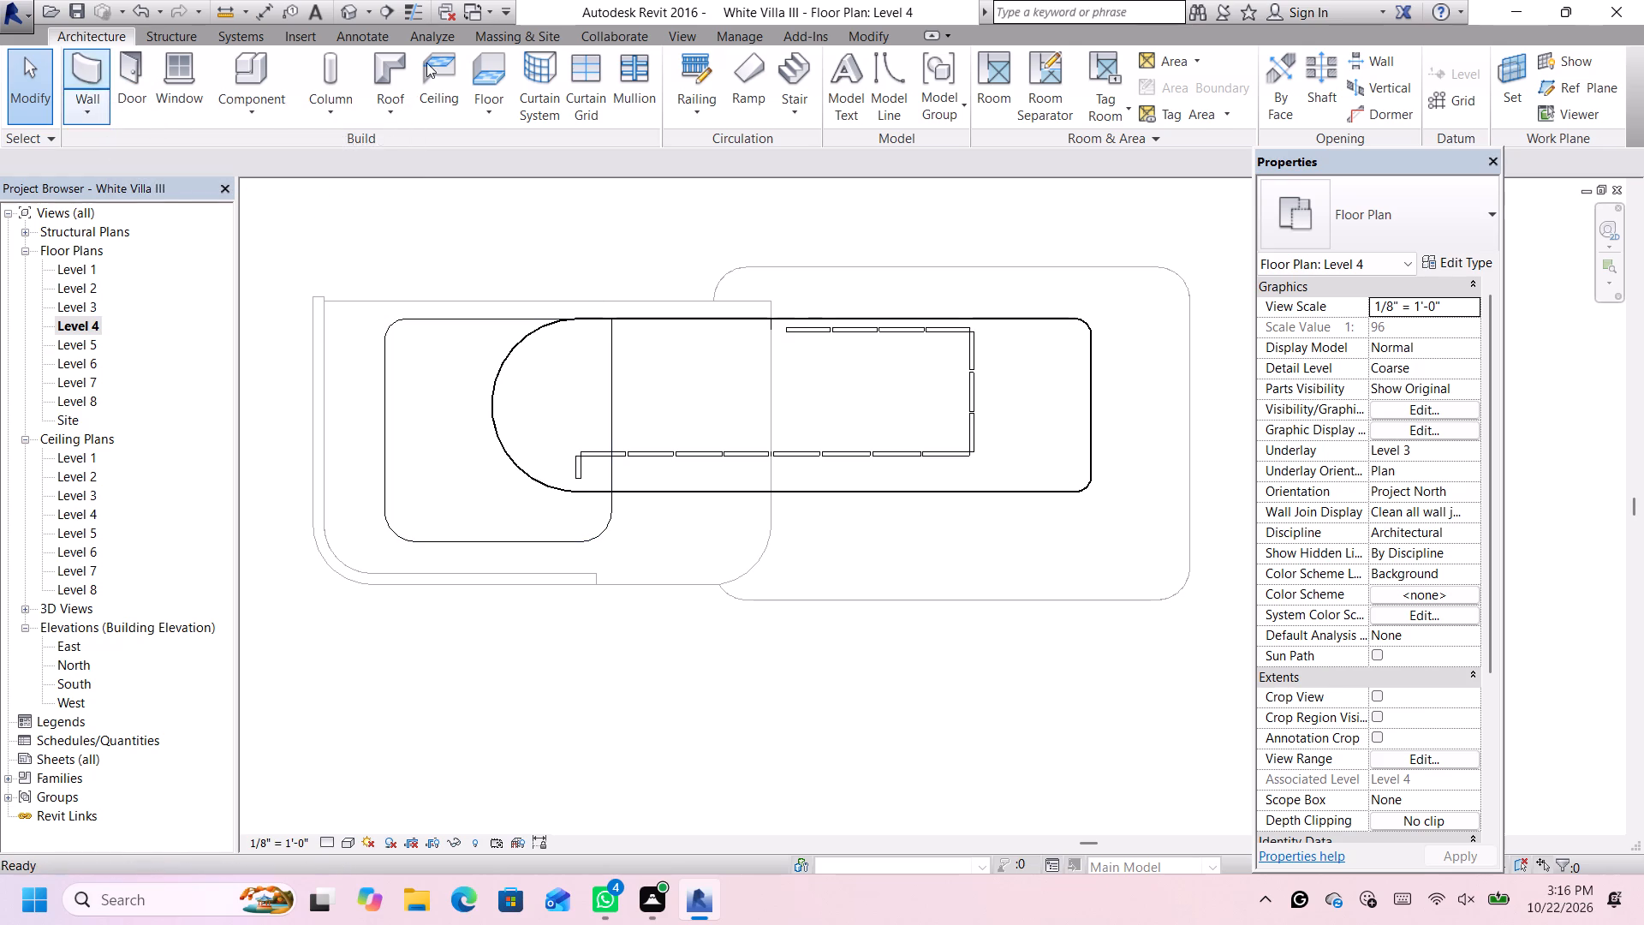
scroll(587, 497, "up", 1)
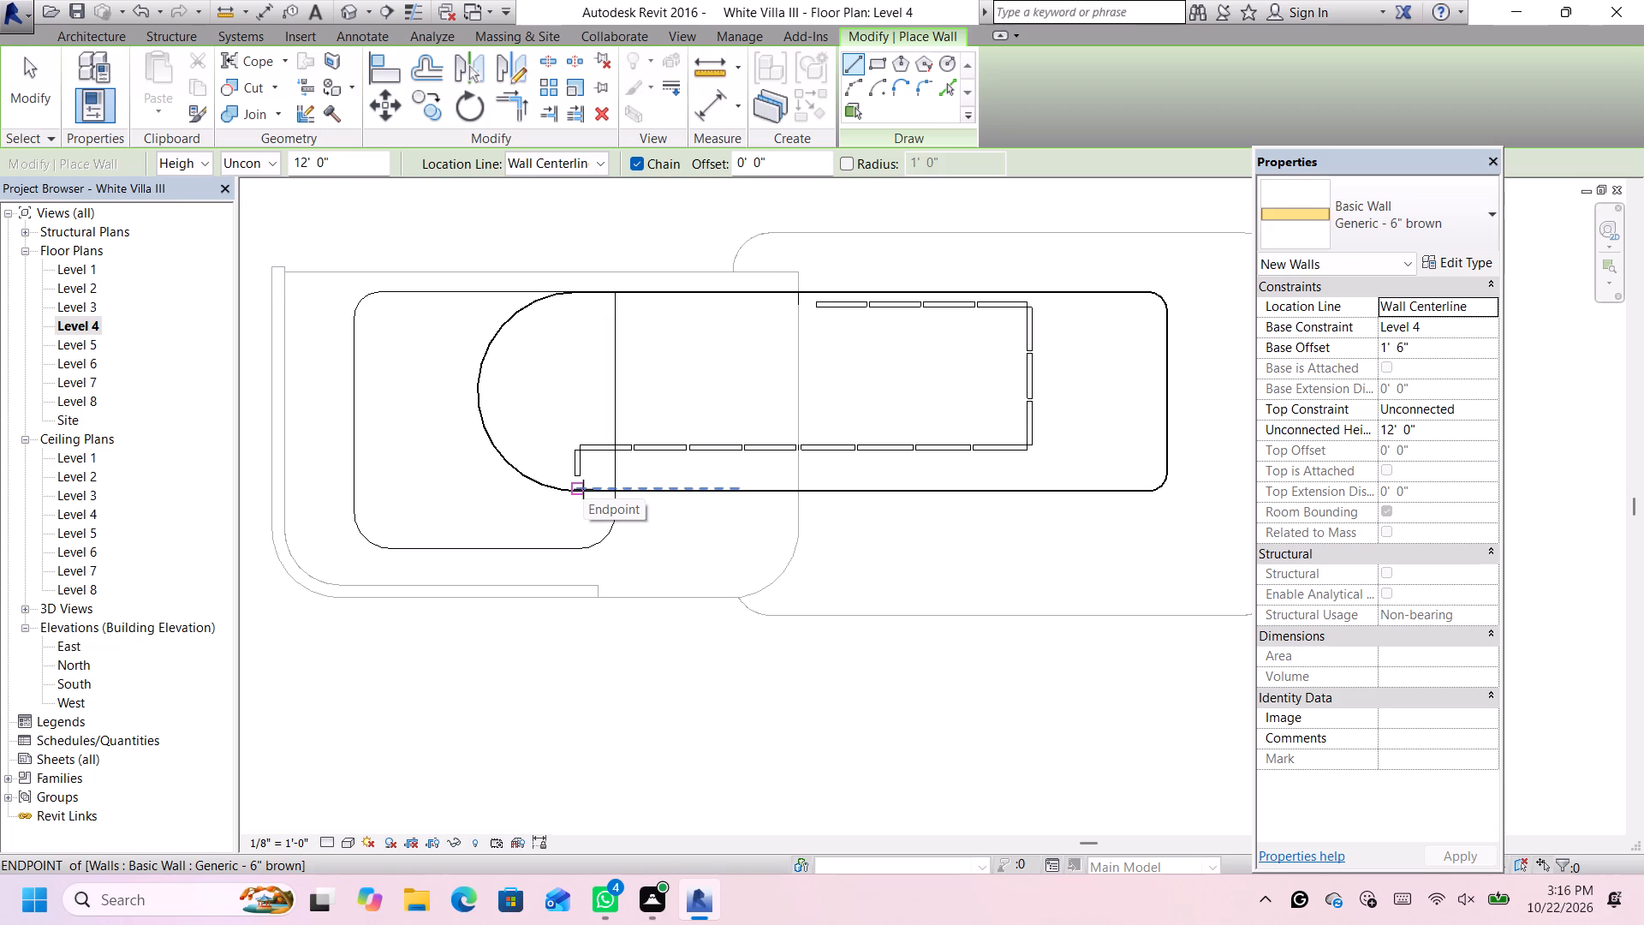
left_click(583, 489)
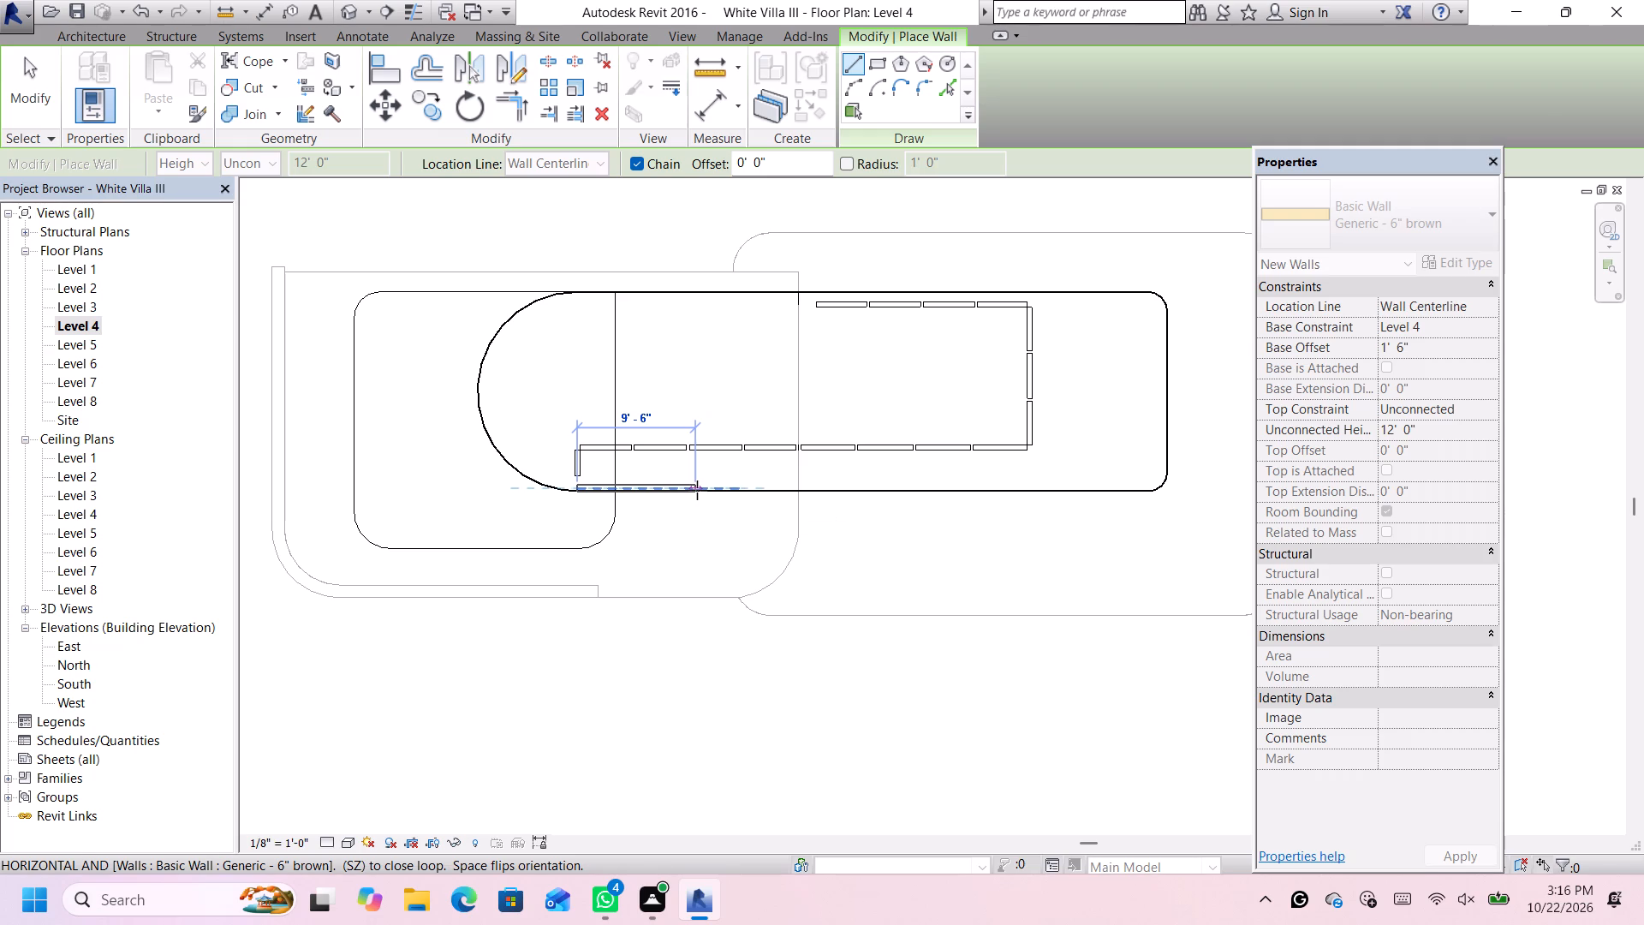
scroll(697, 490, "up", 1)
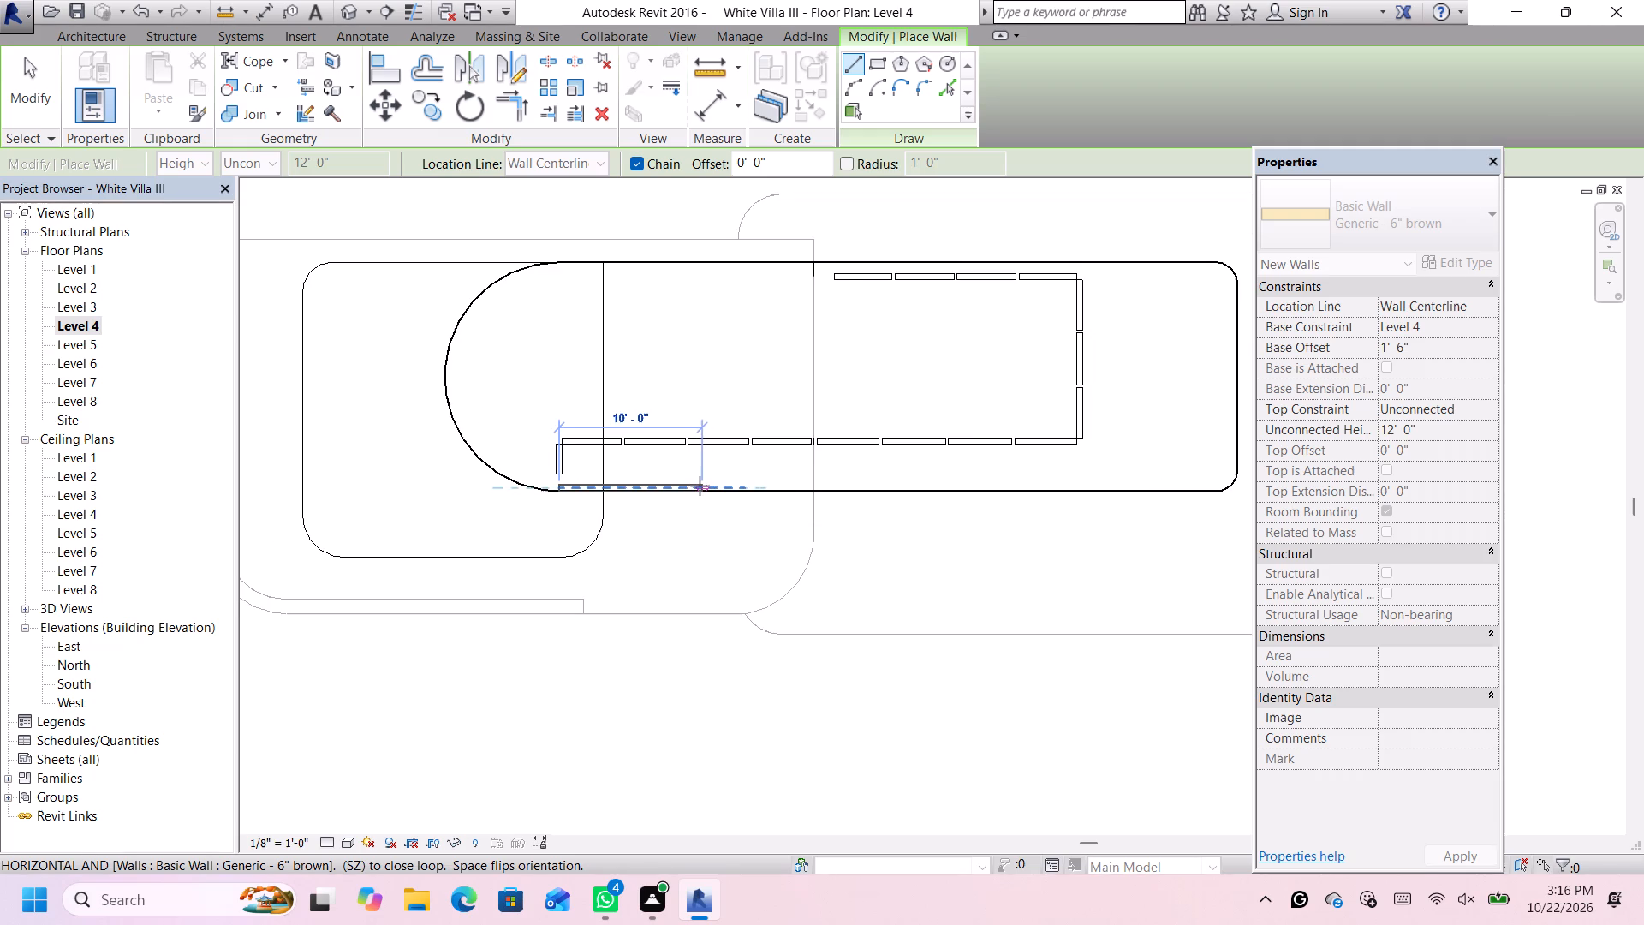
left_click(700, 486)
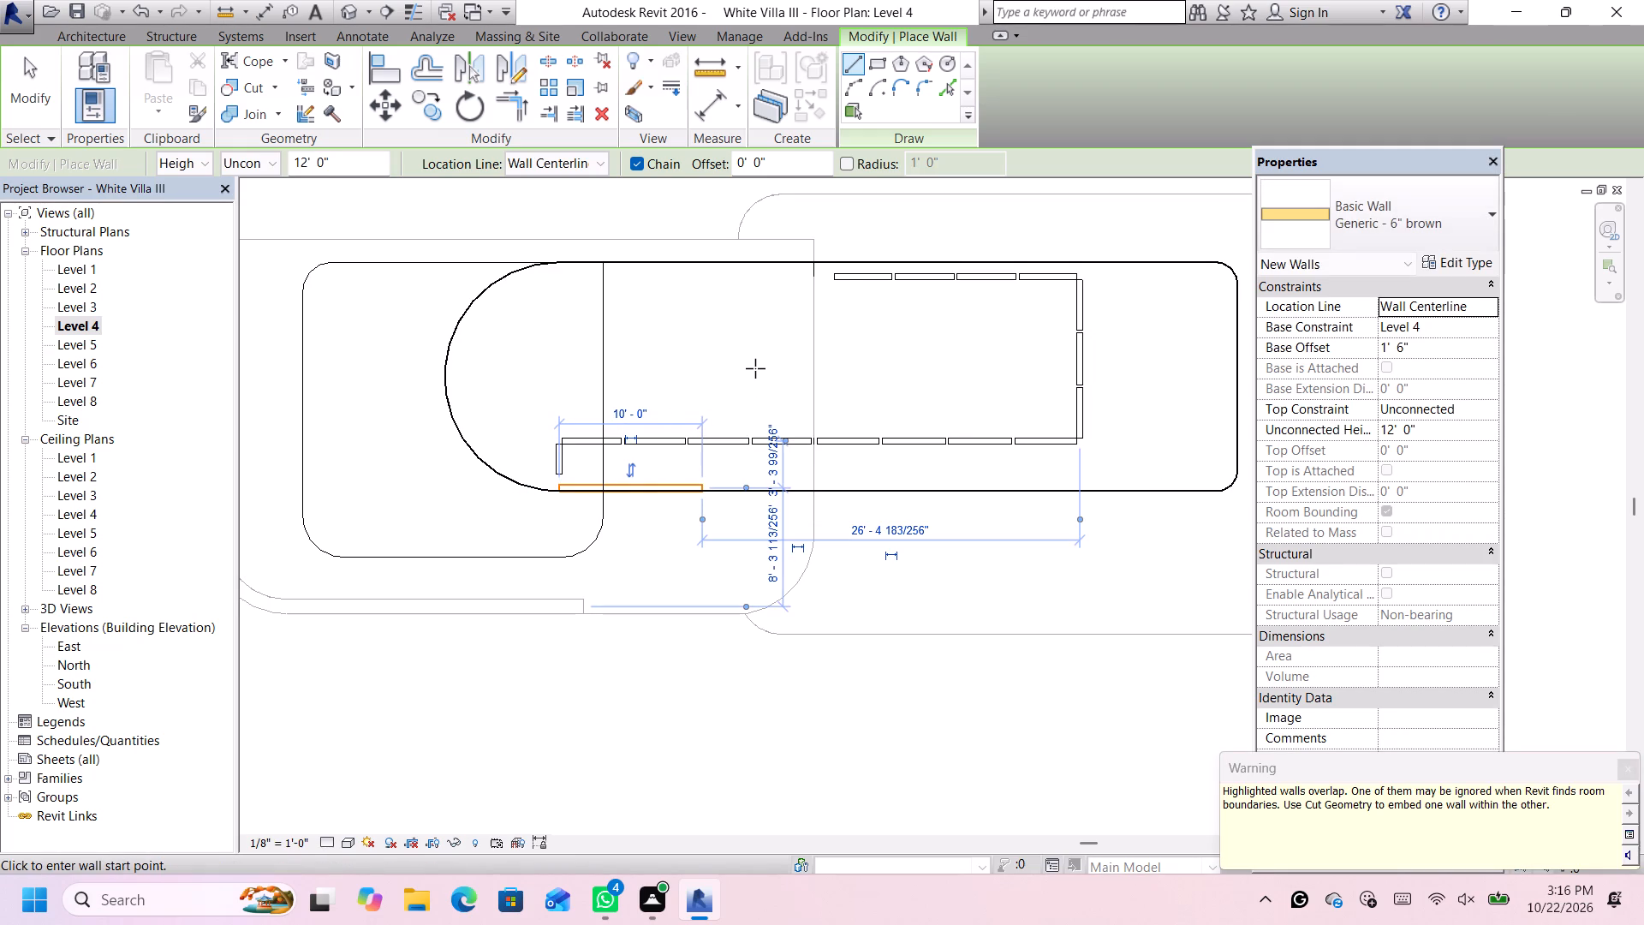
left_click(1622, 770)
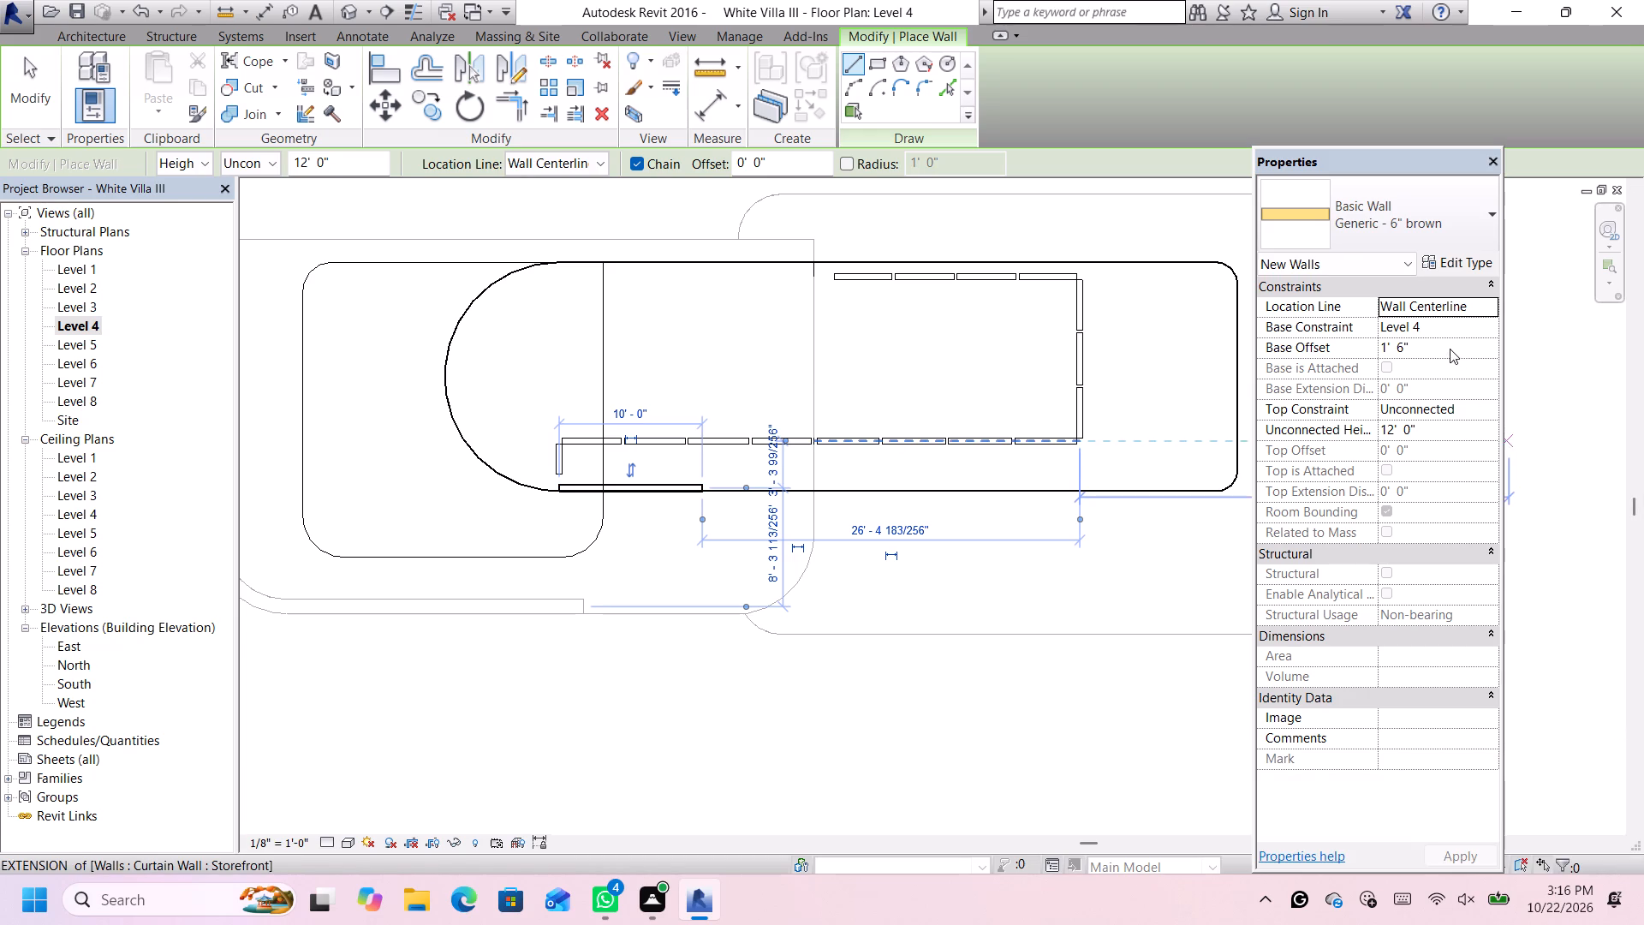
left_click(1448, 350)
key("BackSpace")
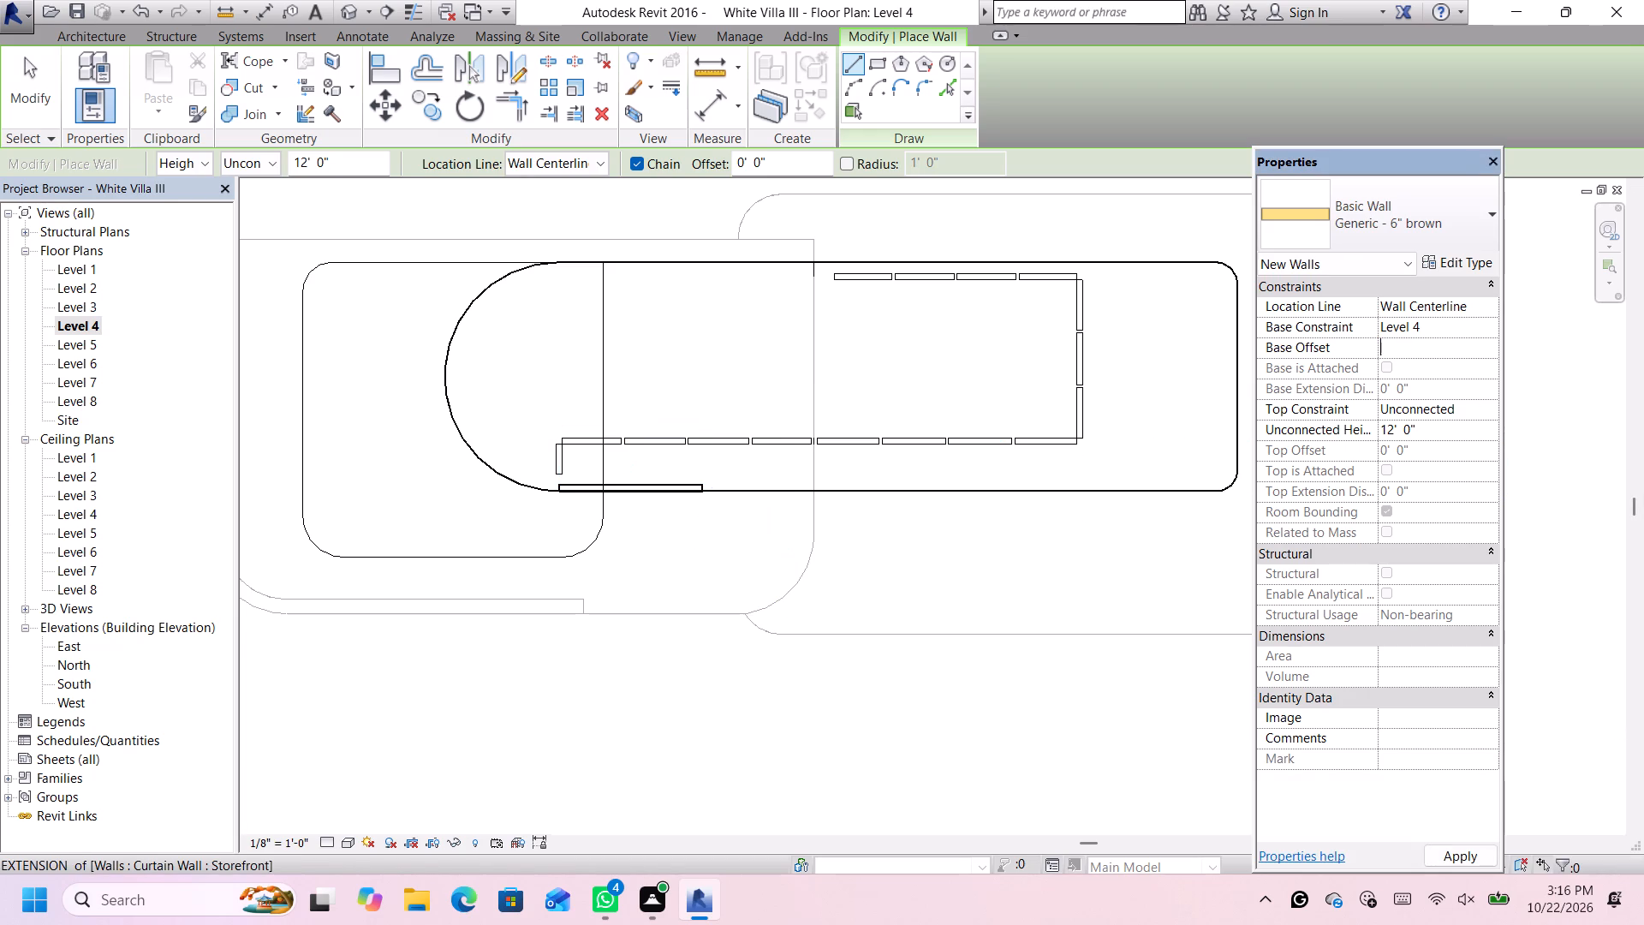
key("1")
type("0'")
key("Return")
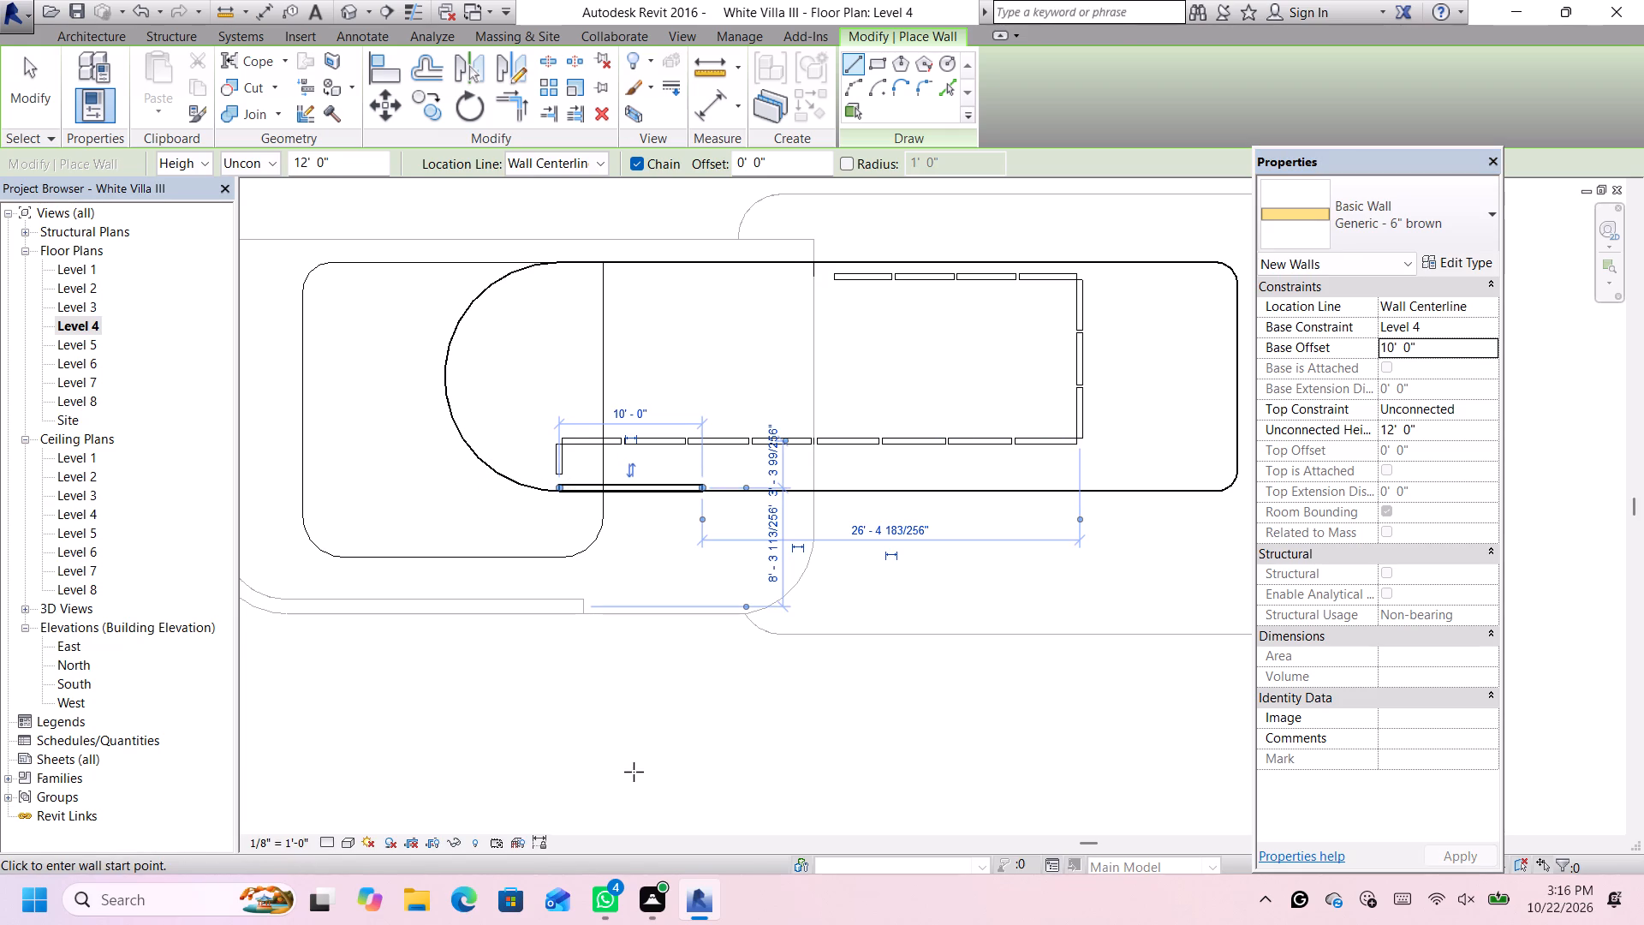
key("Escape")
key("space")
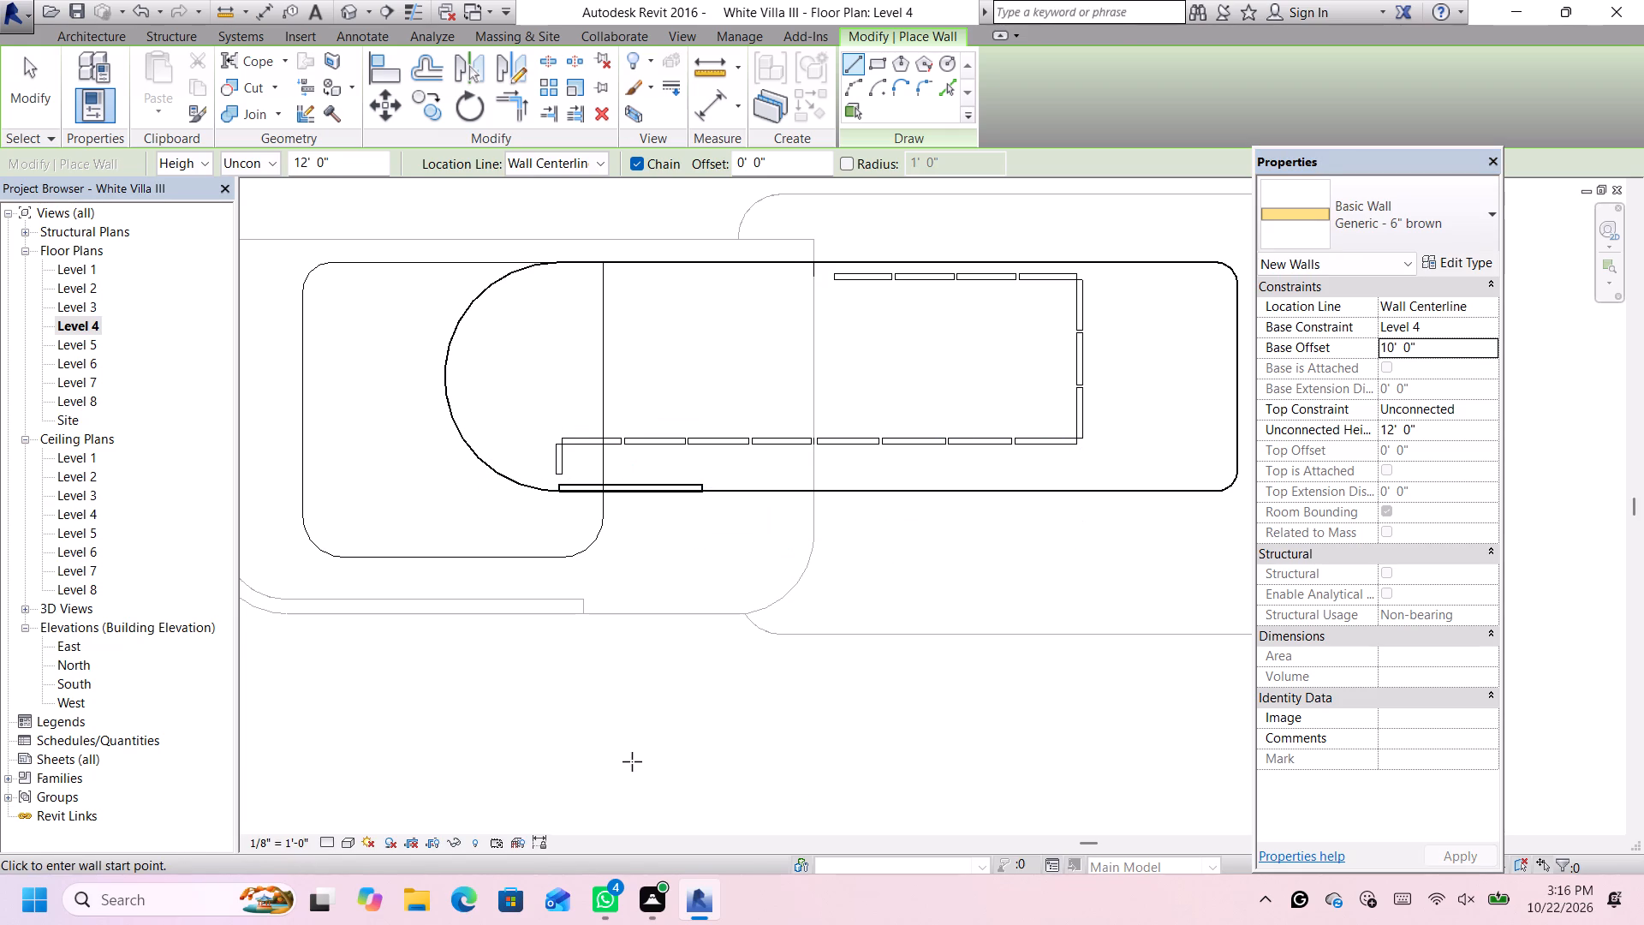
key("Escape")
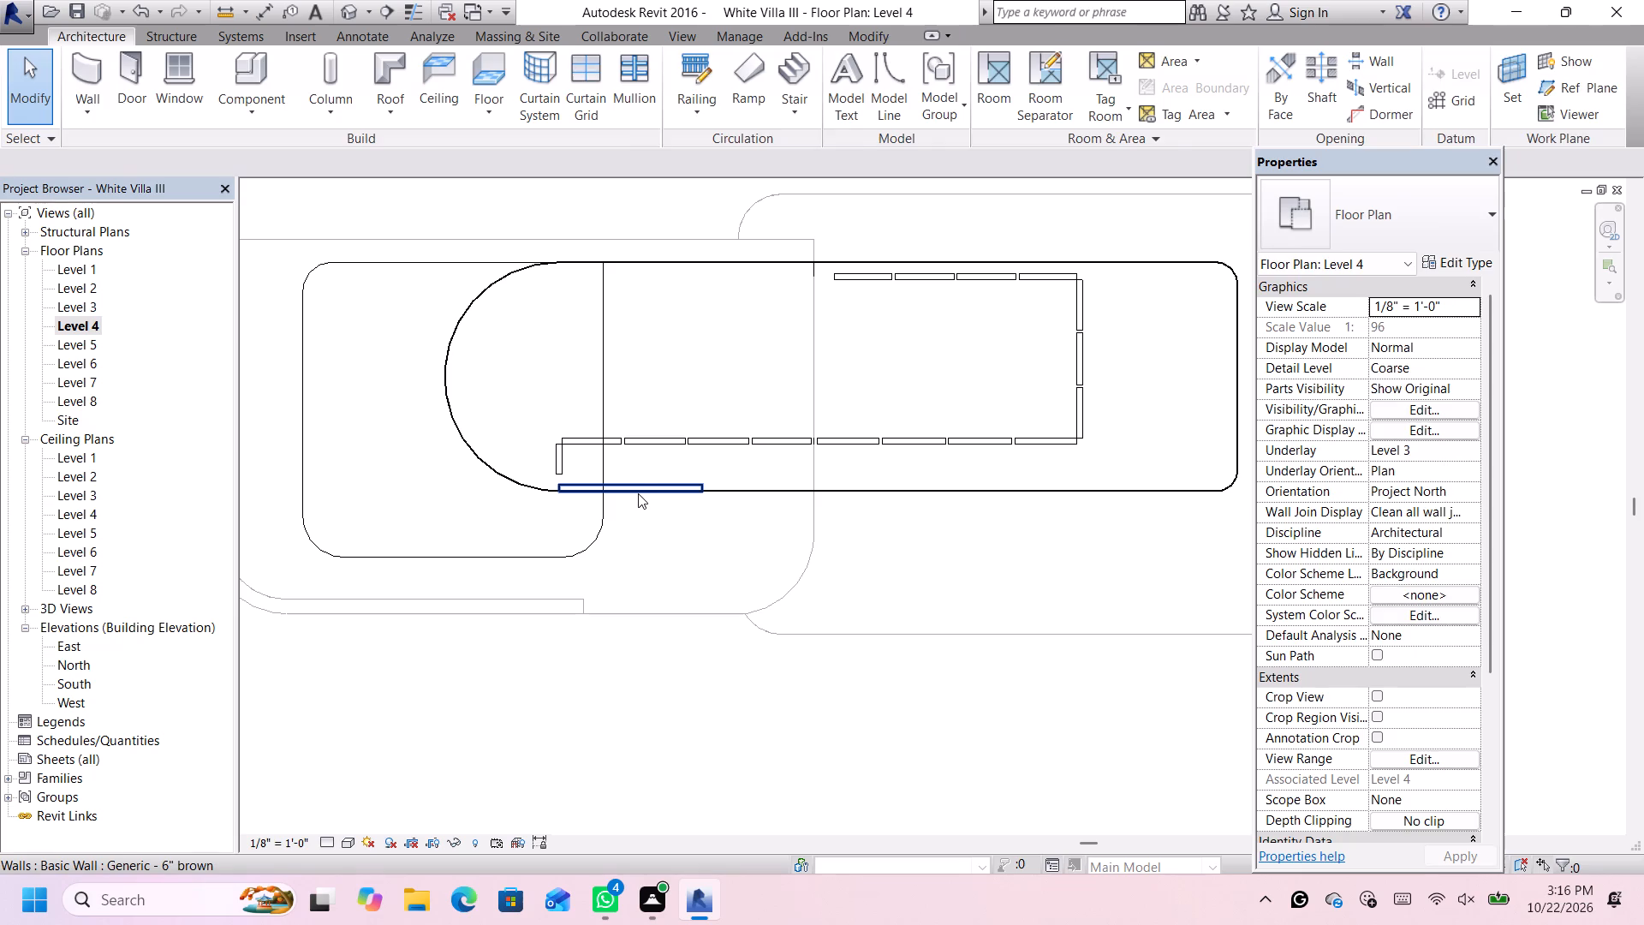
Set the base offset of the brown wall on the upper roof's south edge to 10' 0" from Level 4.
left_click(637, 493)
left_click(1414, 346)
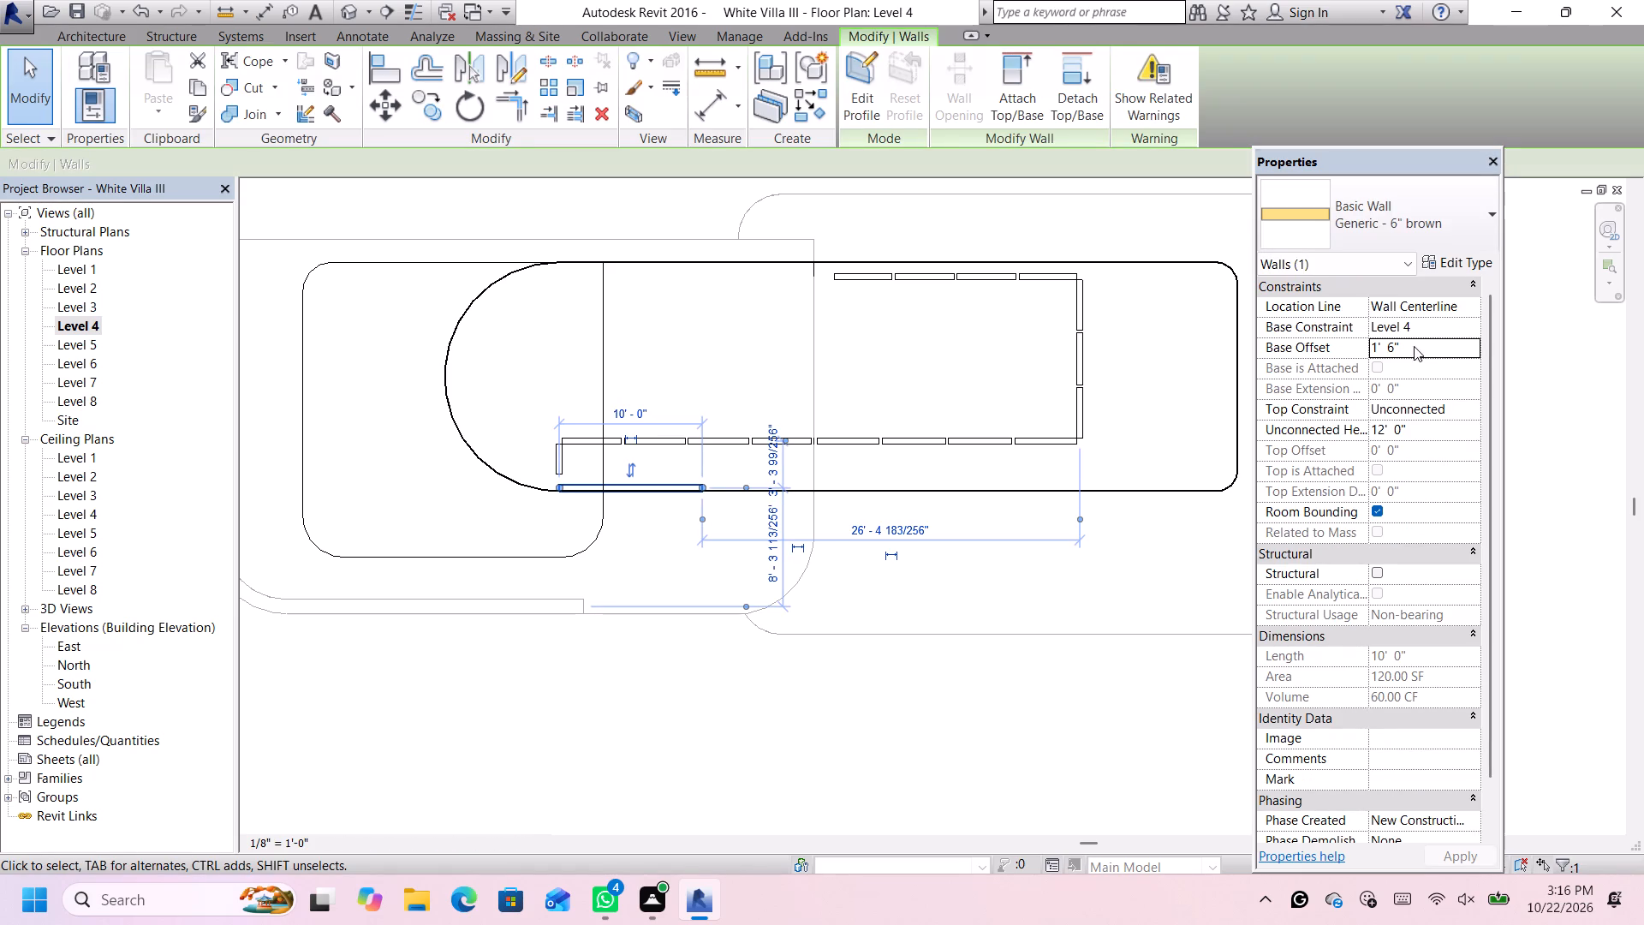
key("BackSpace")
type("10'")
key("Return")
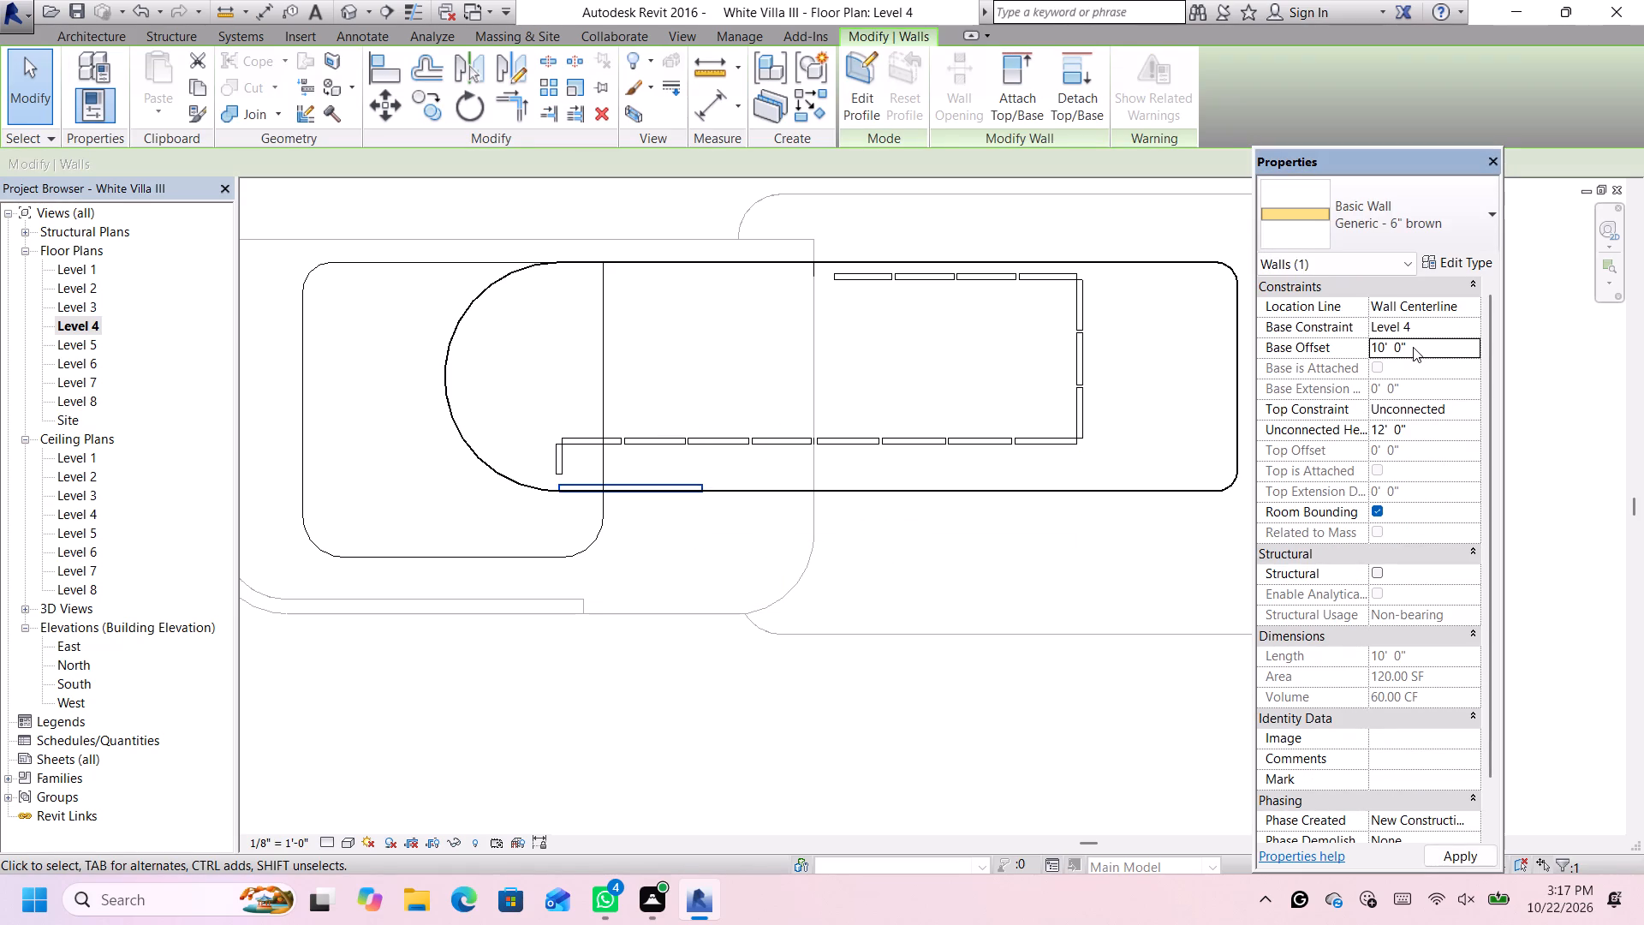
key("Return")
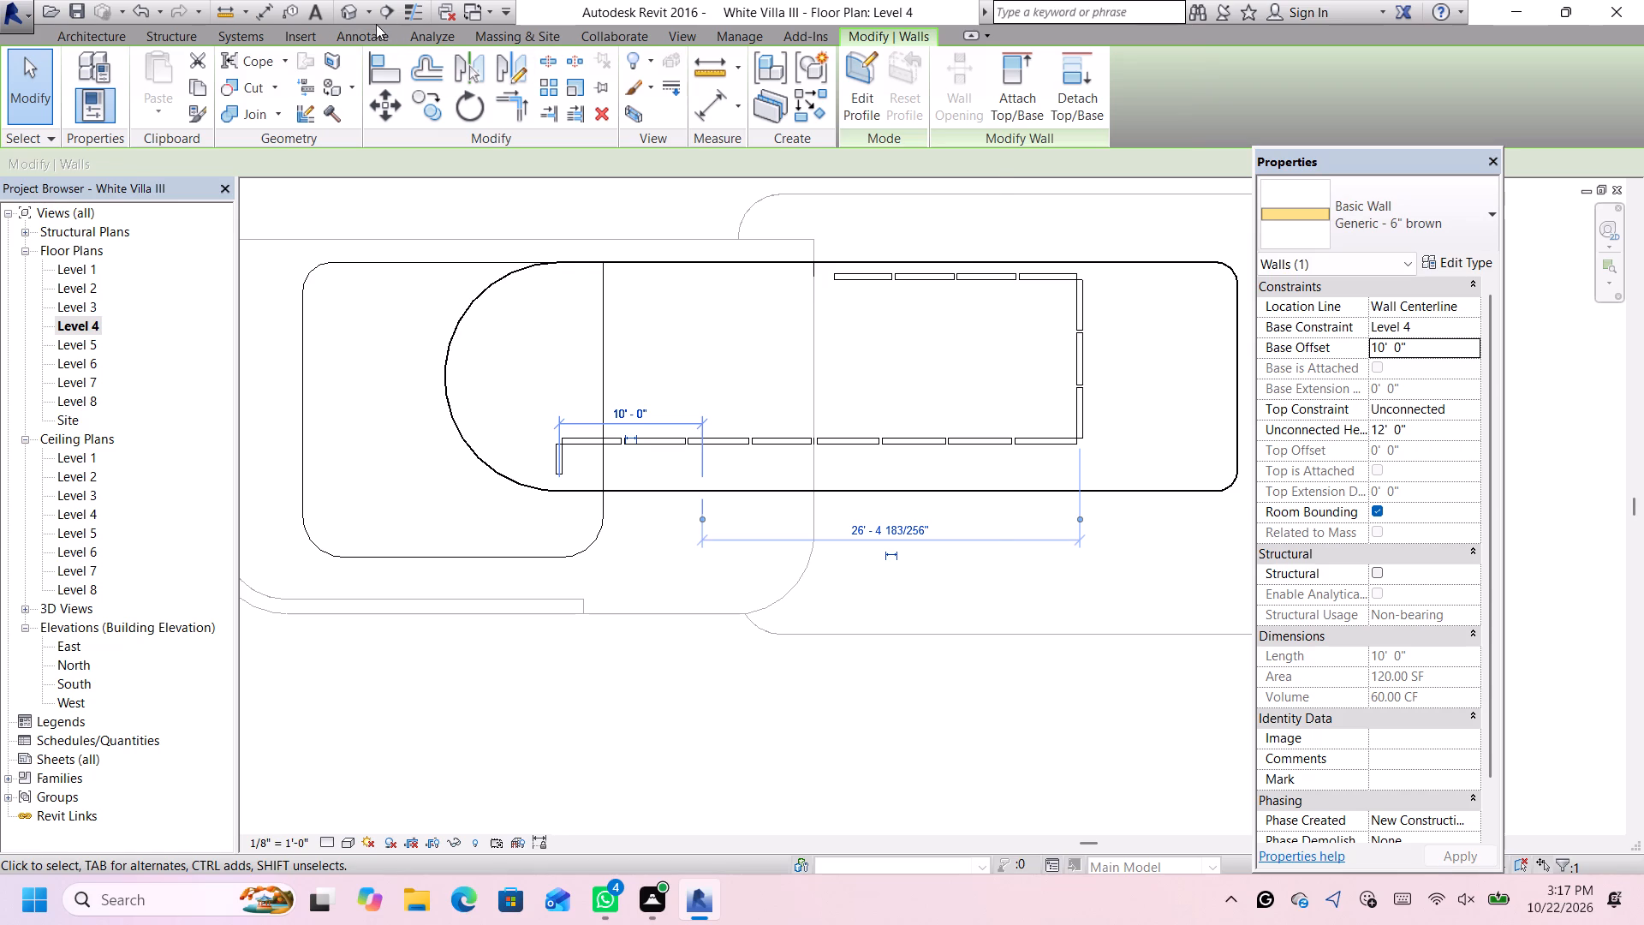
In the 3D view, change the raised brown wall above the upper roof to the Generic - 12" type.
left_click(348, 15)
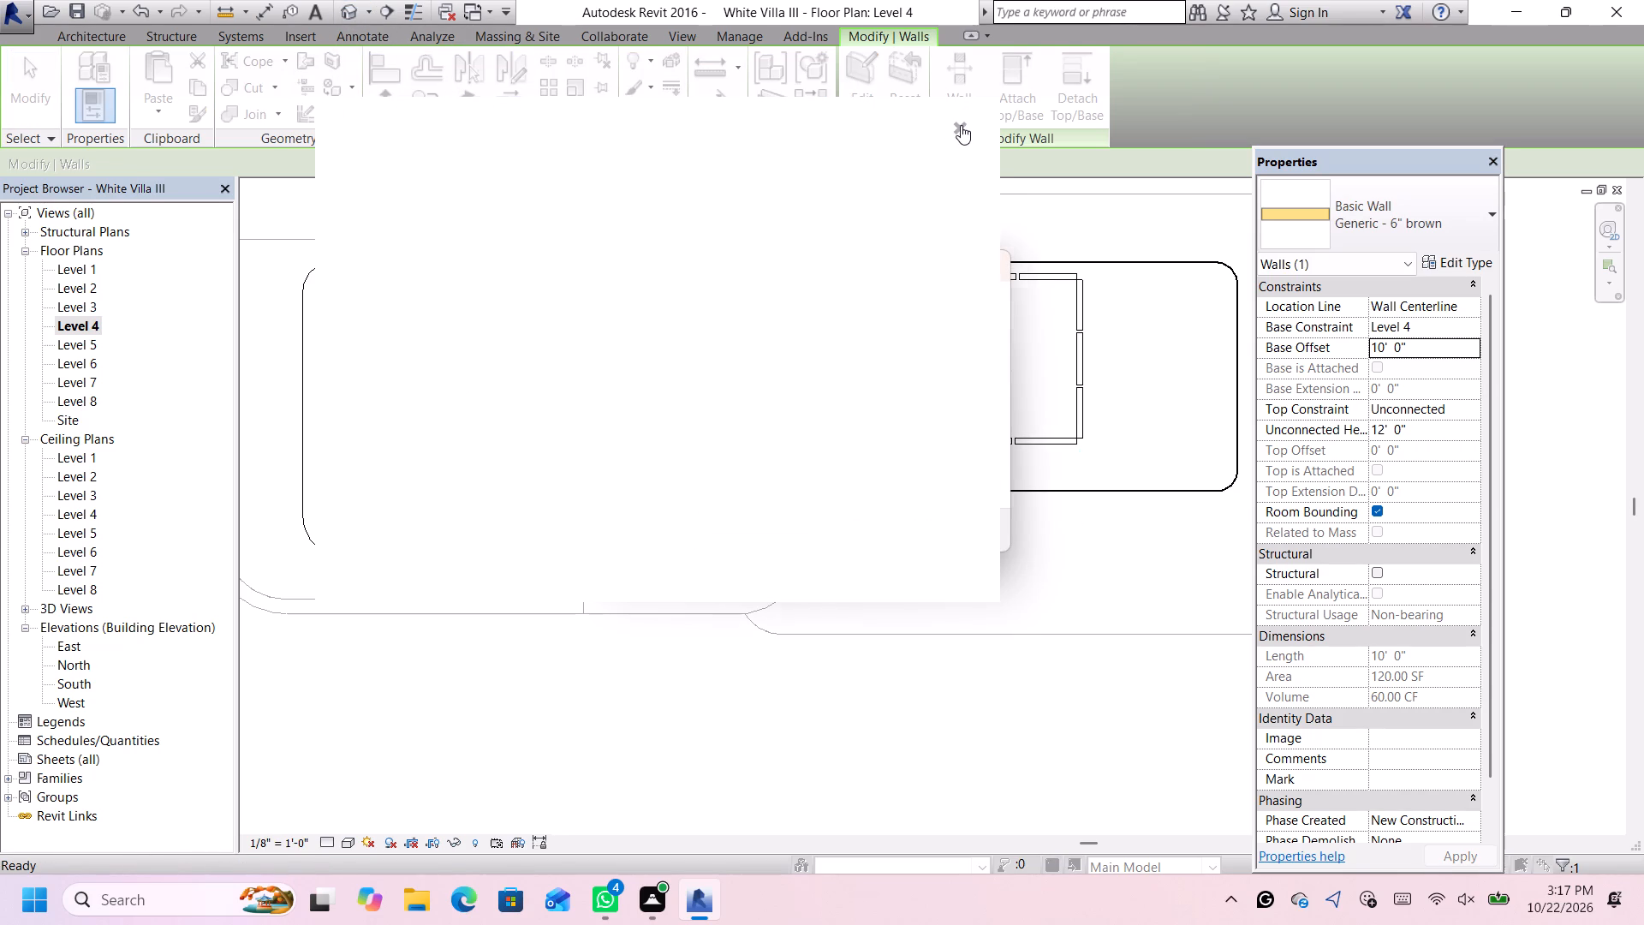
left_click(961, 125)
left_click(926, 404)
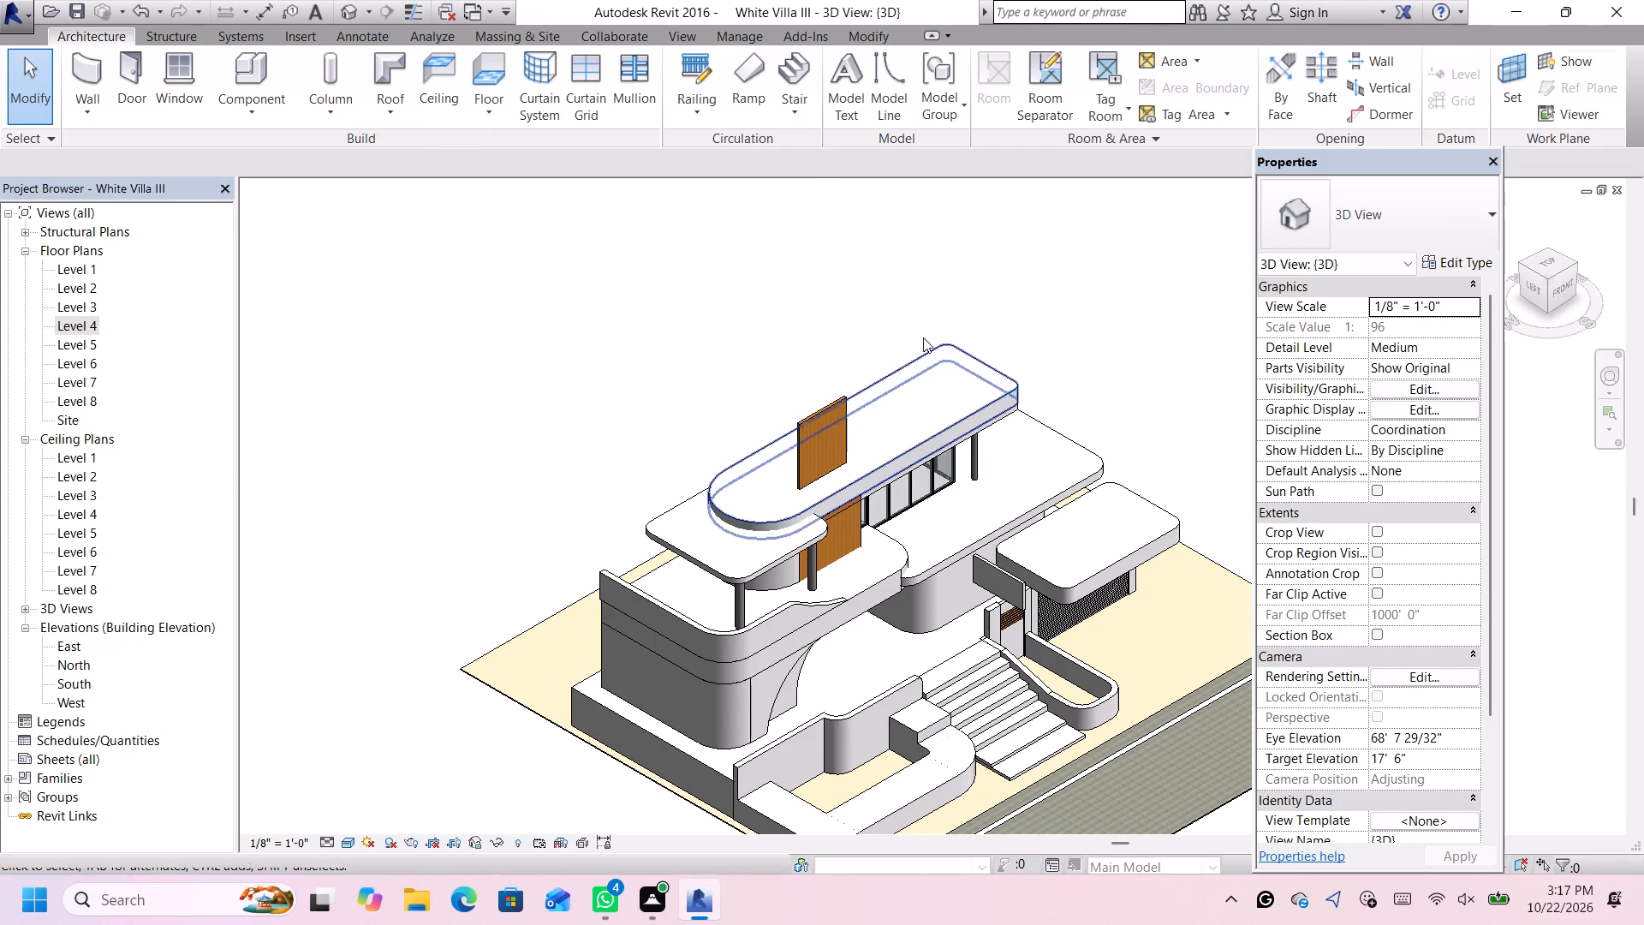
scroll(811, 384, "up", 1)
left_click(813, 423)
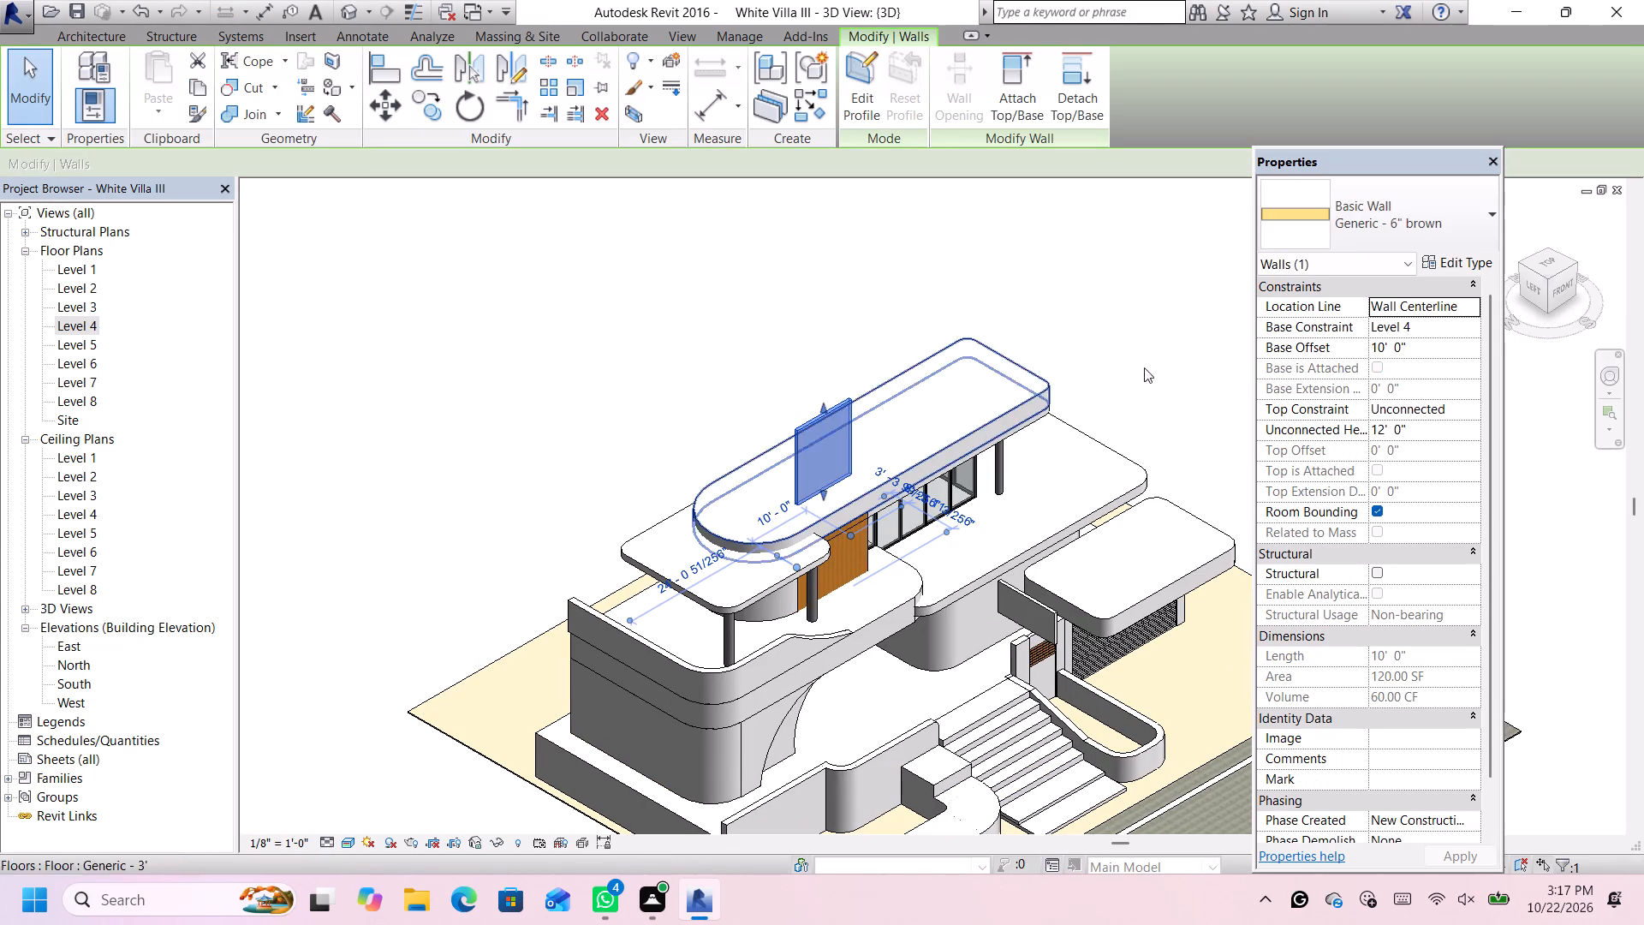
left_click(1401, 229)
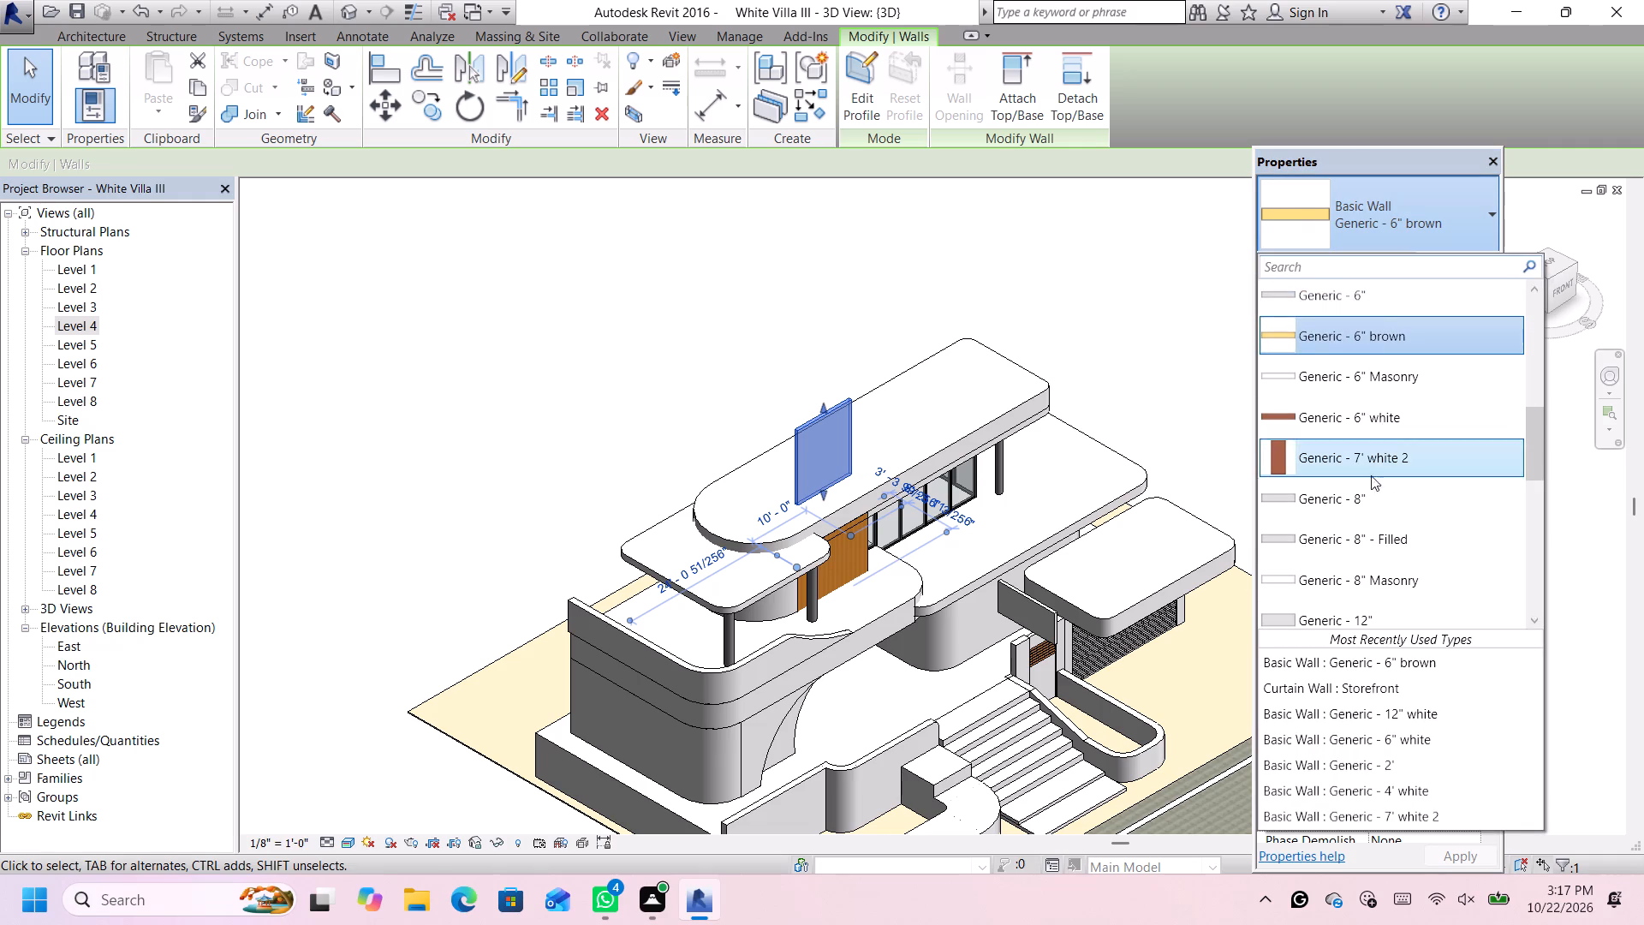
scroll(1370, 489, "down", 2)
left_click(1376, 521)
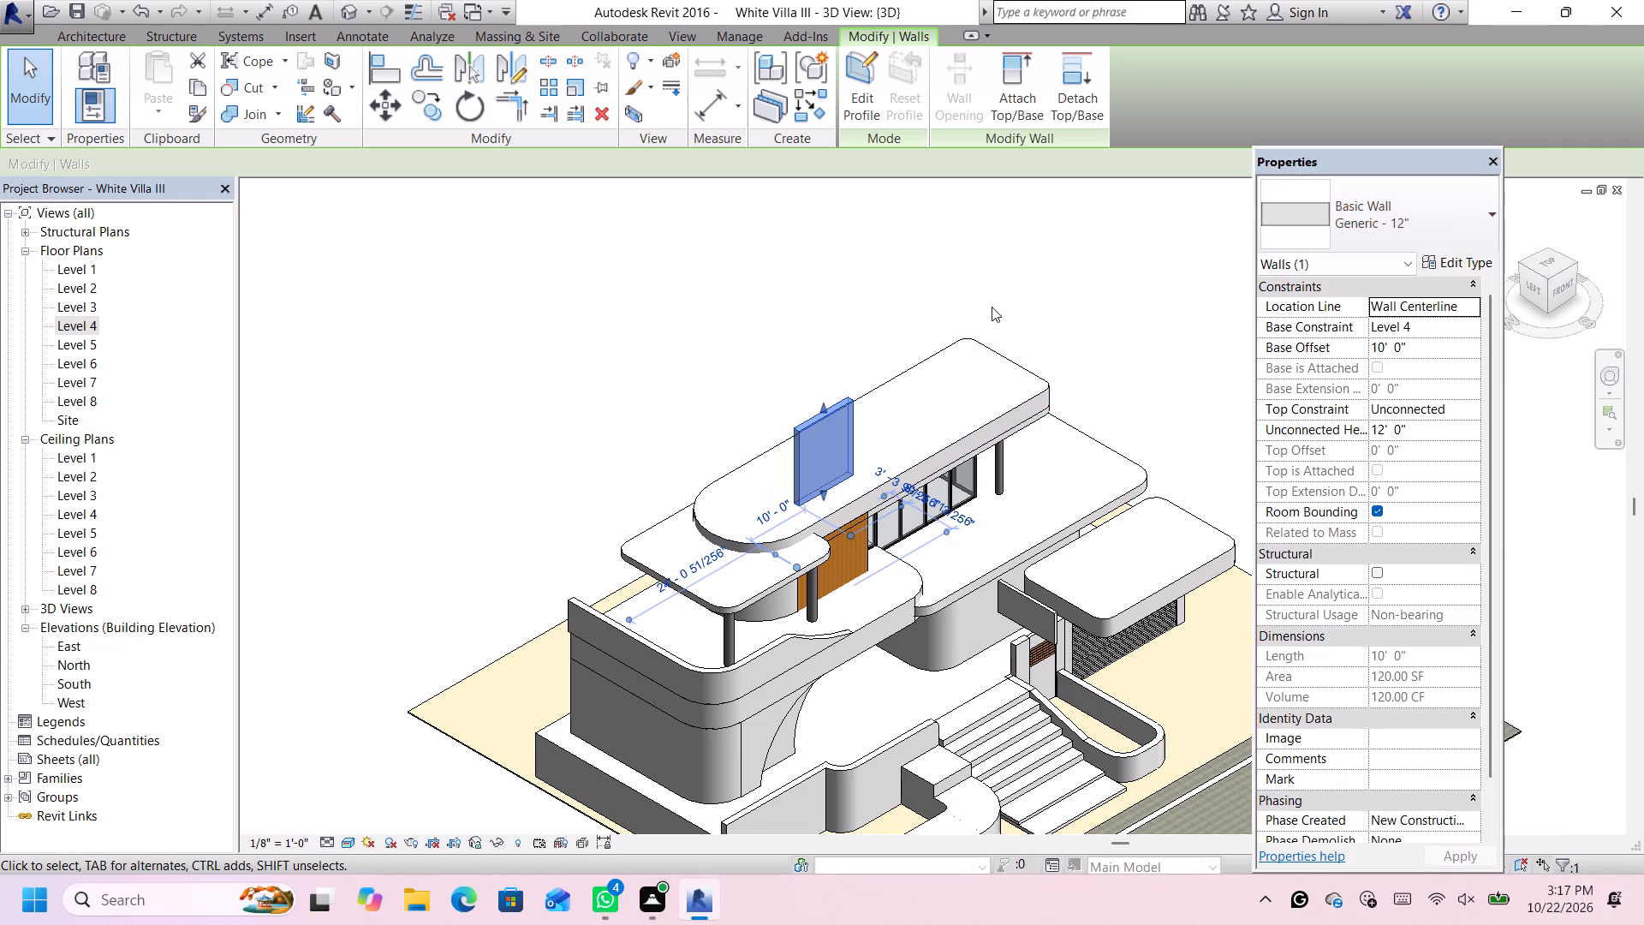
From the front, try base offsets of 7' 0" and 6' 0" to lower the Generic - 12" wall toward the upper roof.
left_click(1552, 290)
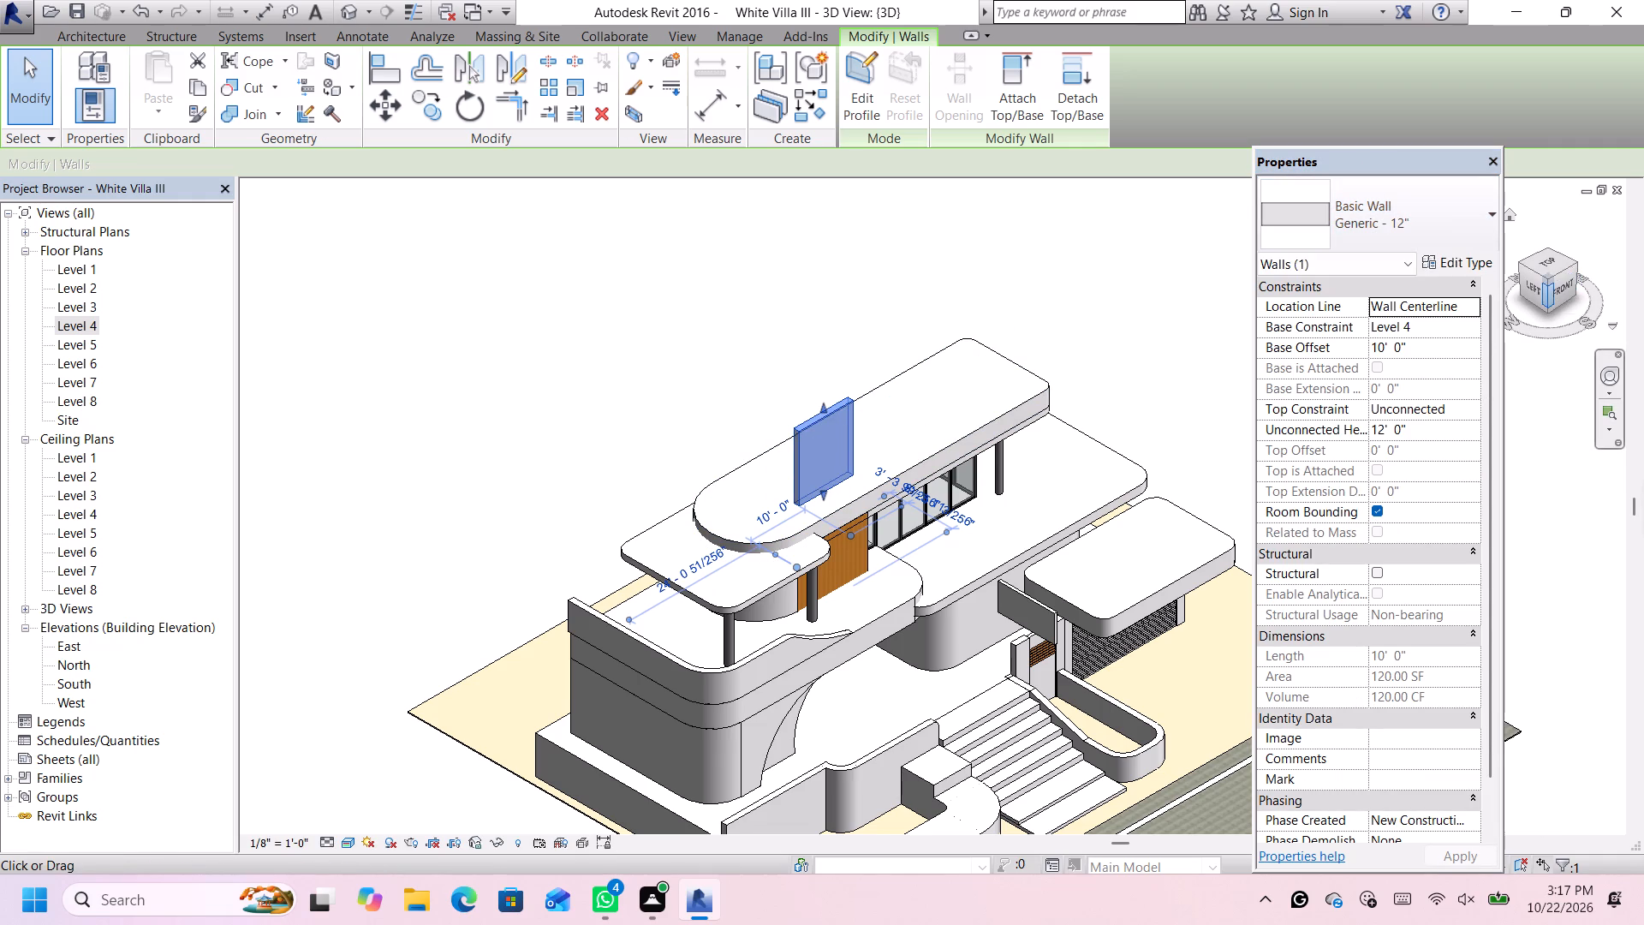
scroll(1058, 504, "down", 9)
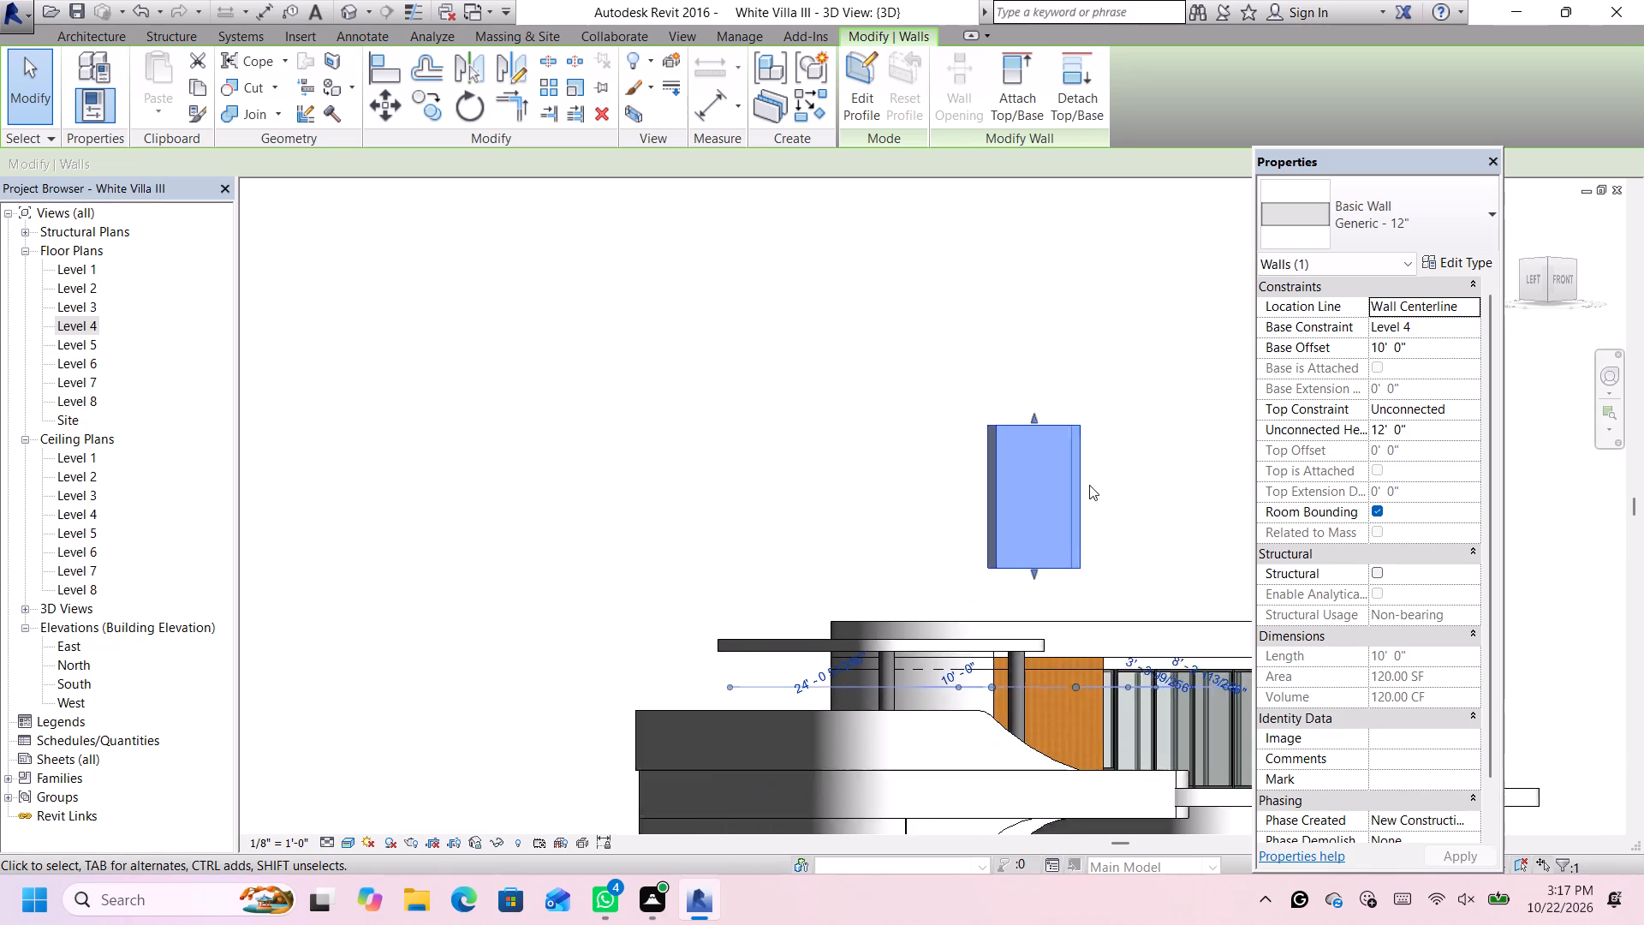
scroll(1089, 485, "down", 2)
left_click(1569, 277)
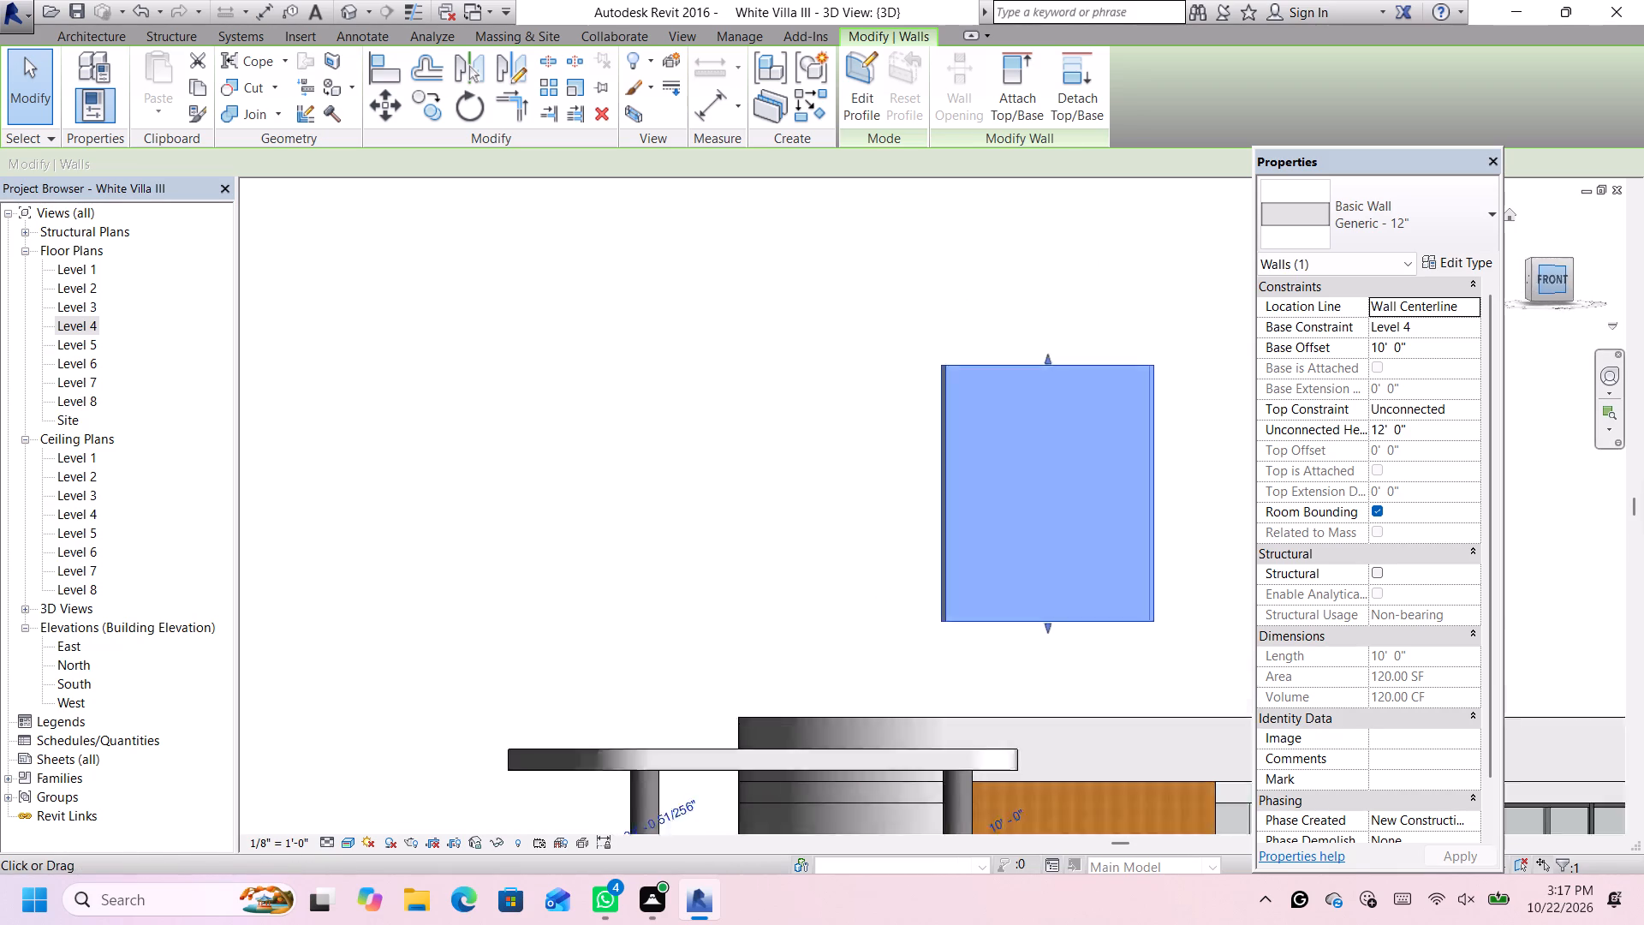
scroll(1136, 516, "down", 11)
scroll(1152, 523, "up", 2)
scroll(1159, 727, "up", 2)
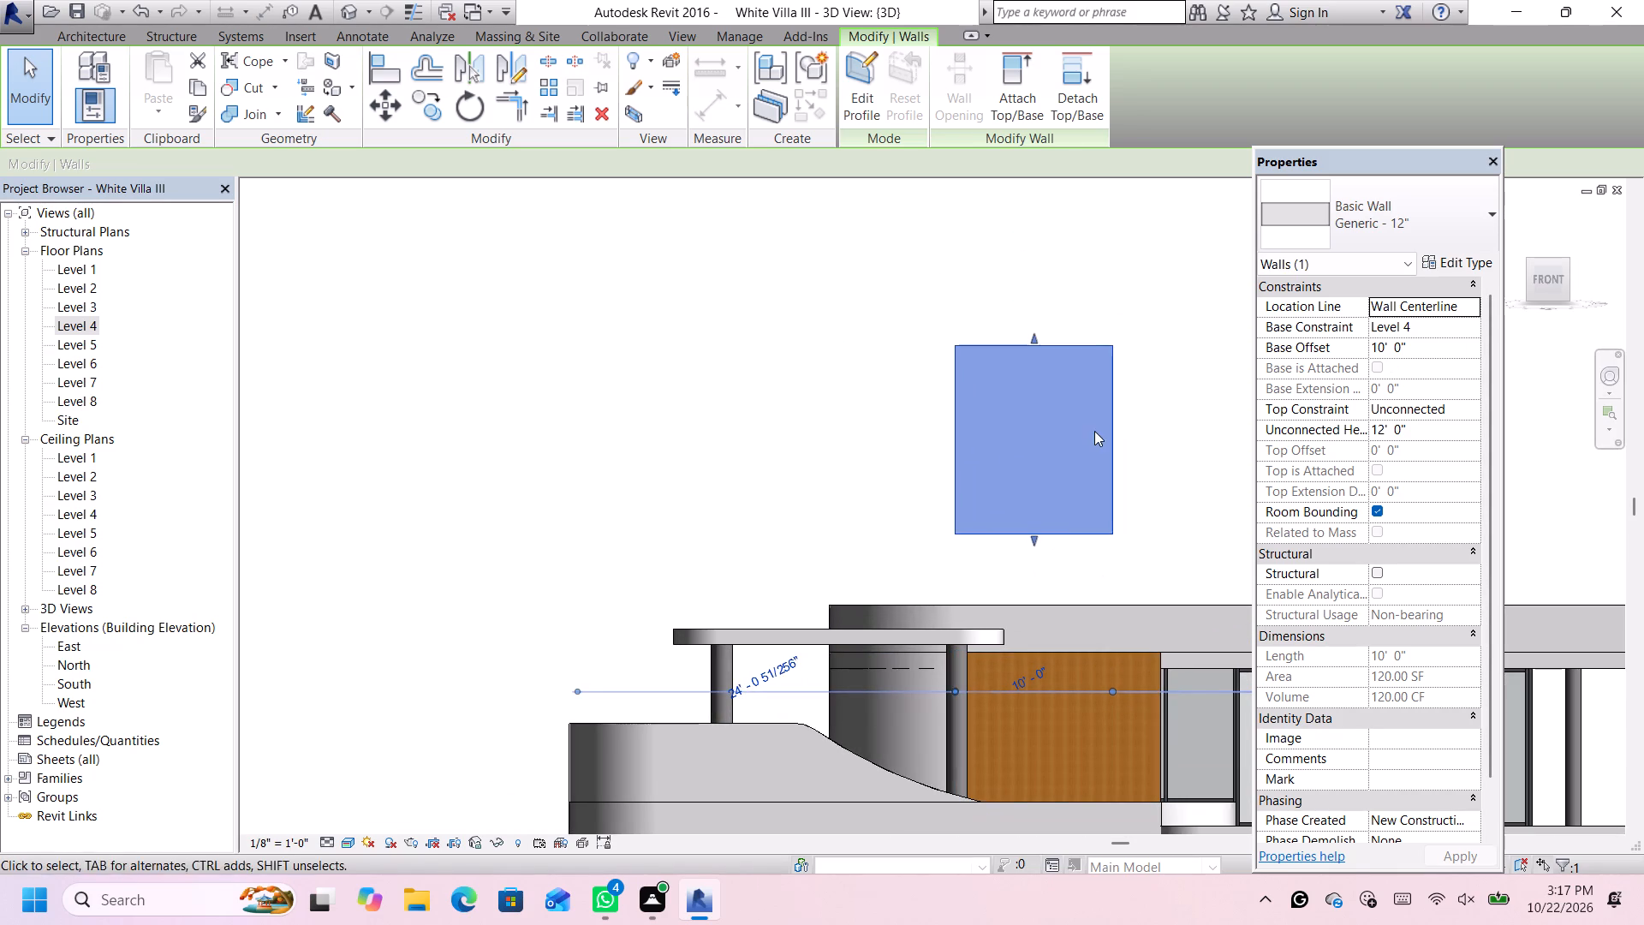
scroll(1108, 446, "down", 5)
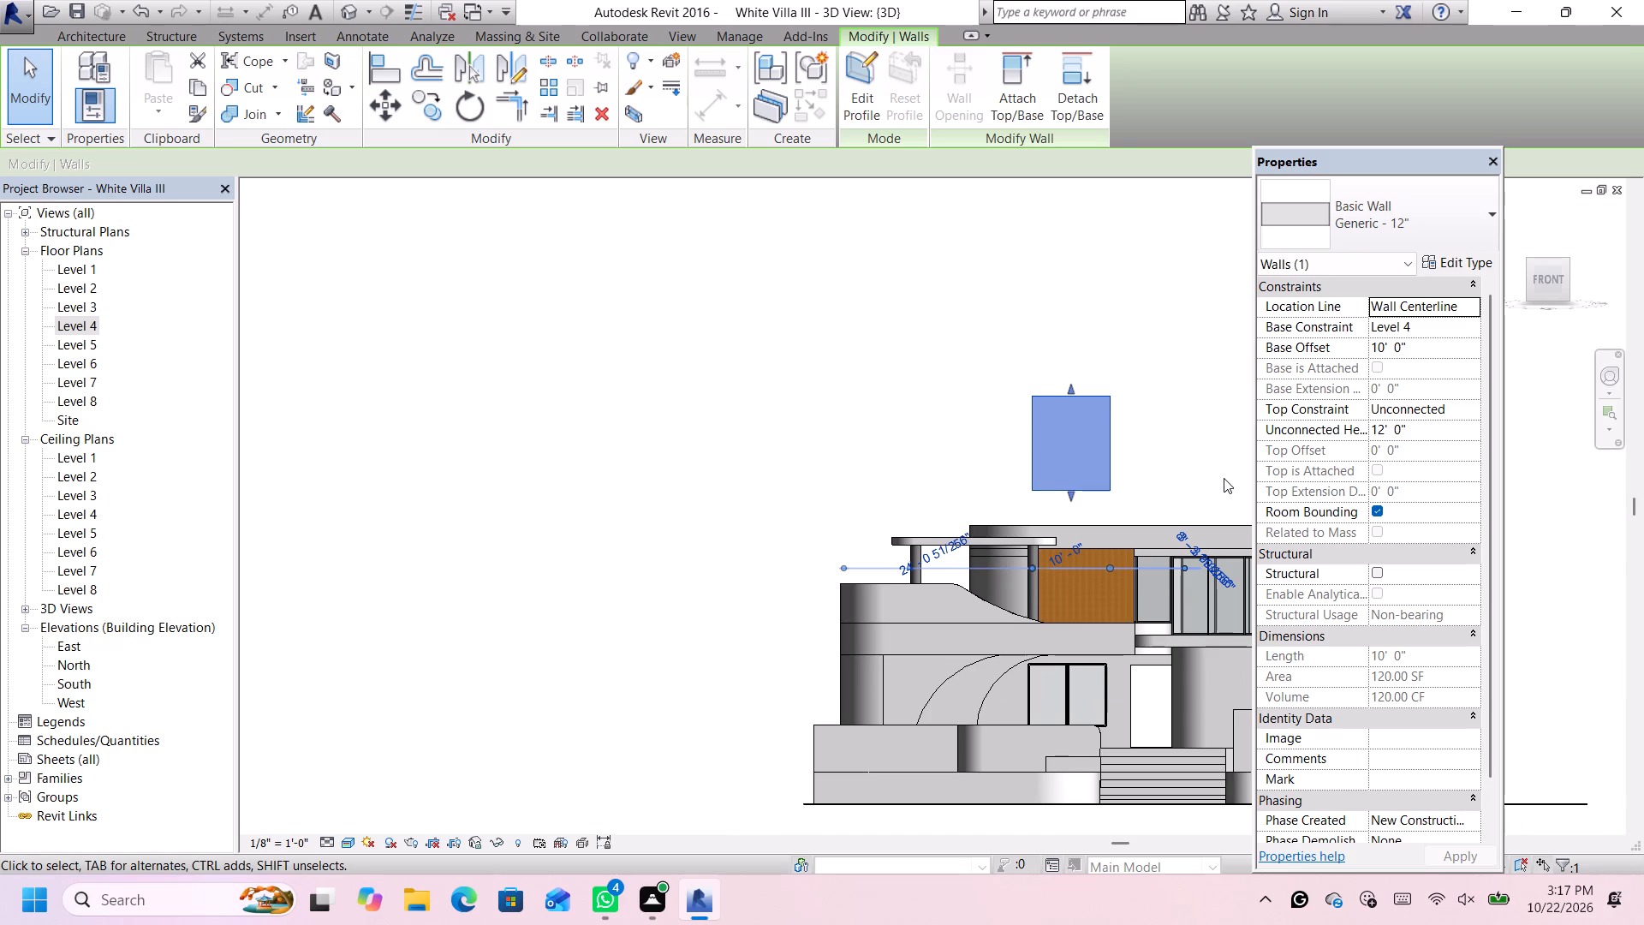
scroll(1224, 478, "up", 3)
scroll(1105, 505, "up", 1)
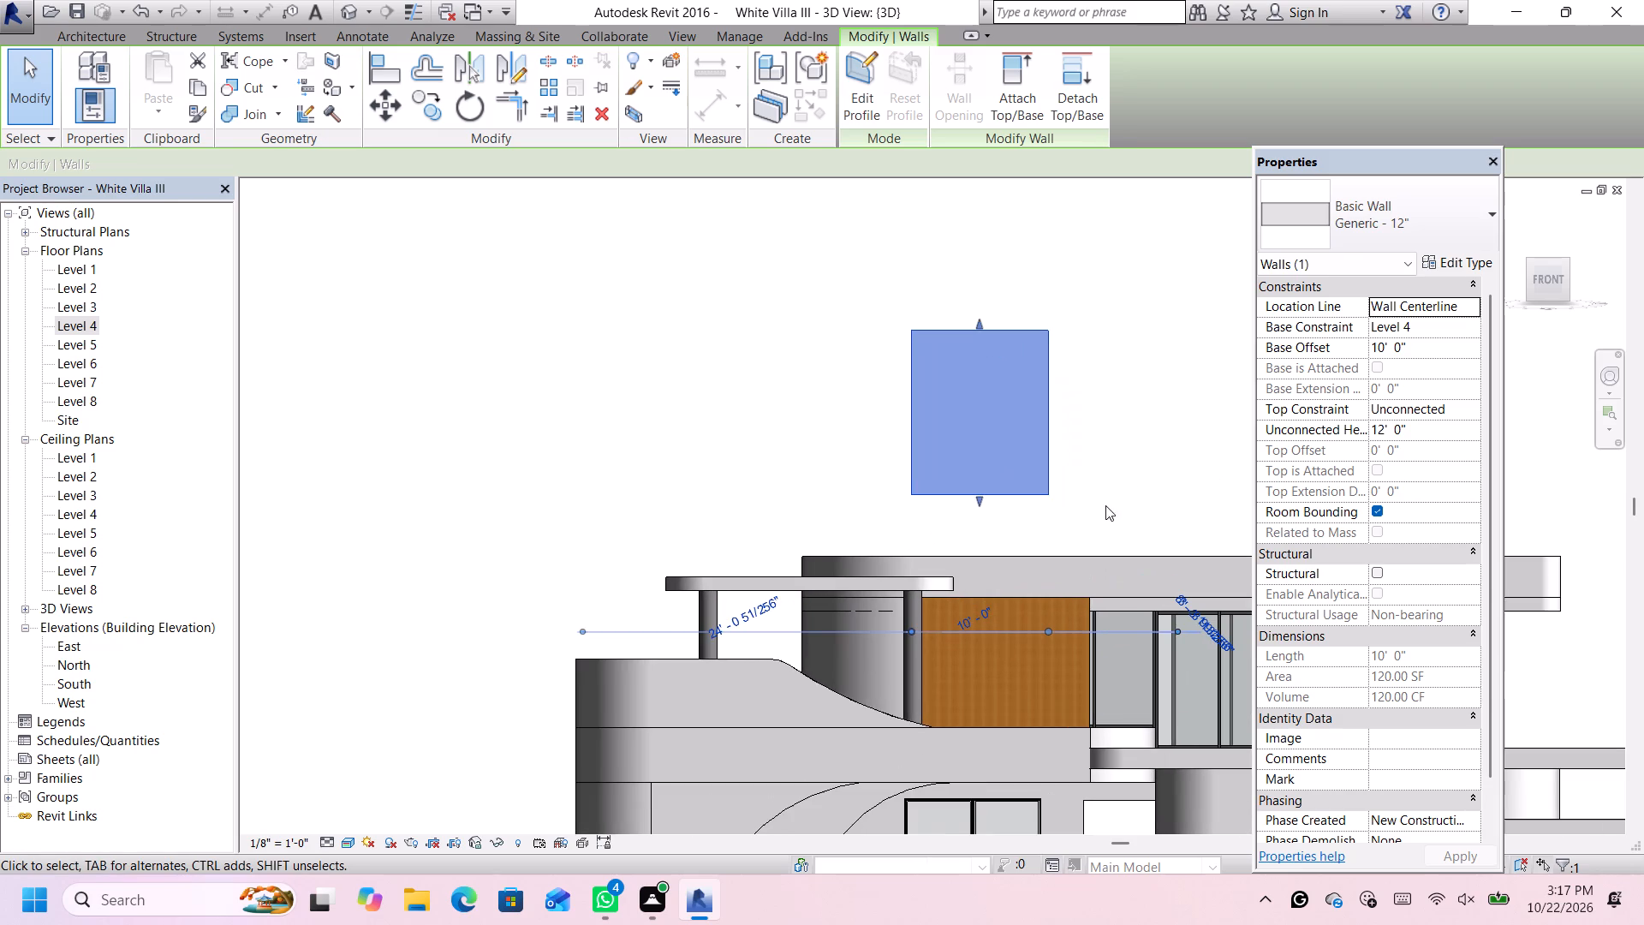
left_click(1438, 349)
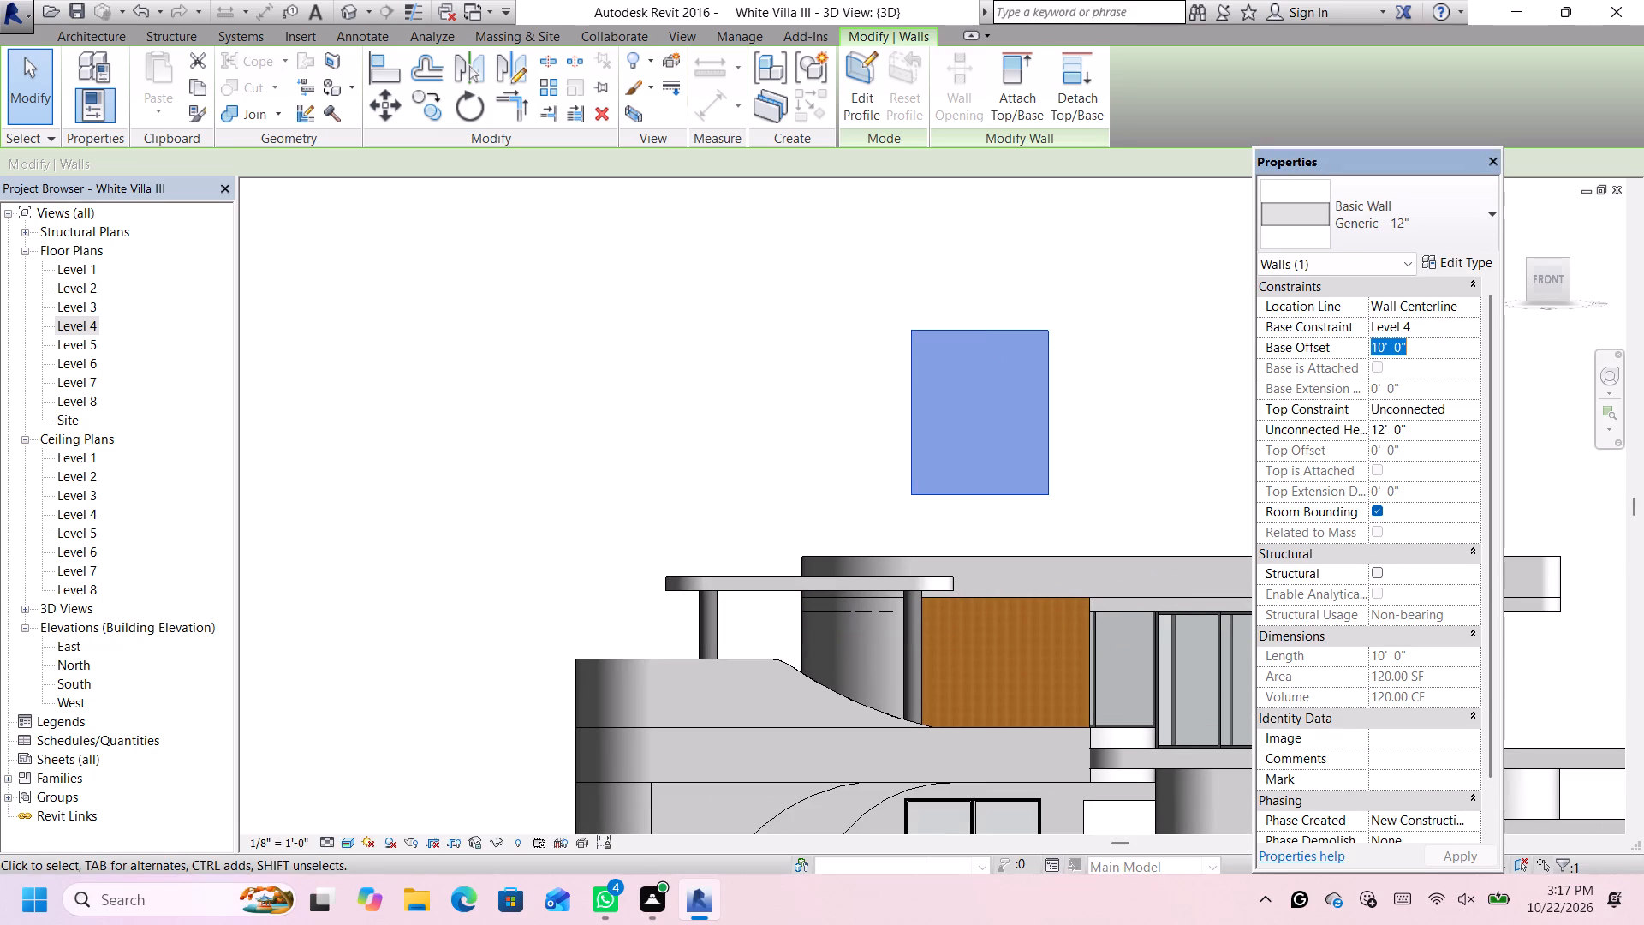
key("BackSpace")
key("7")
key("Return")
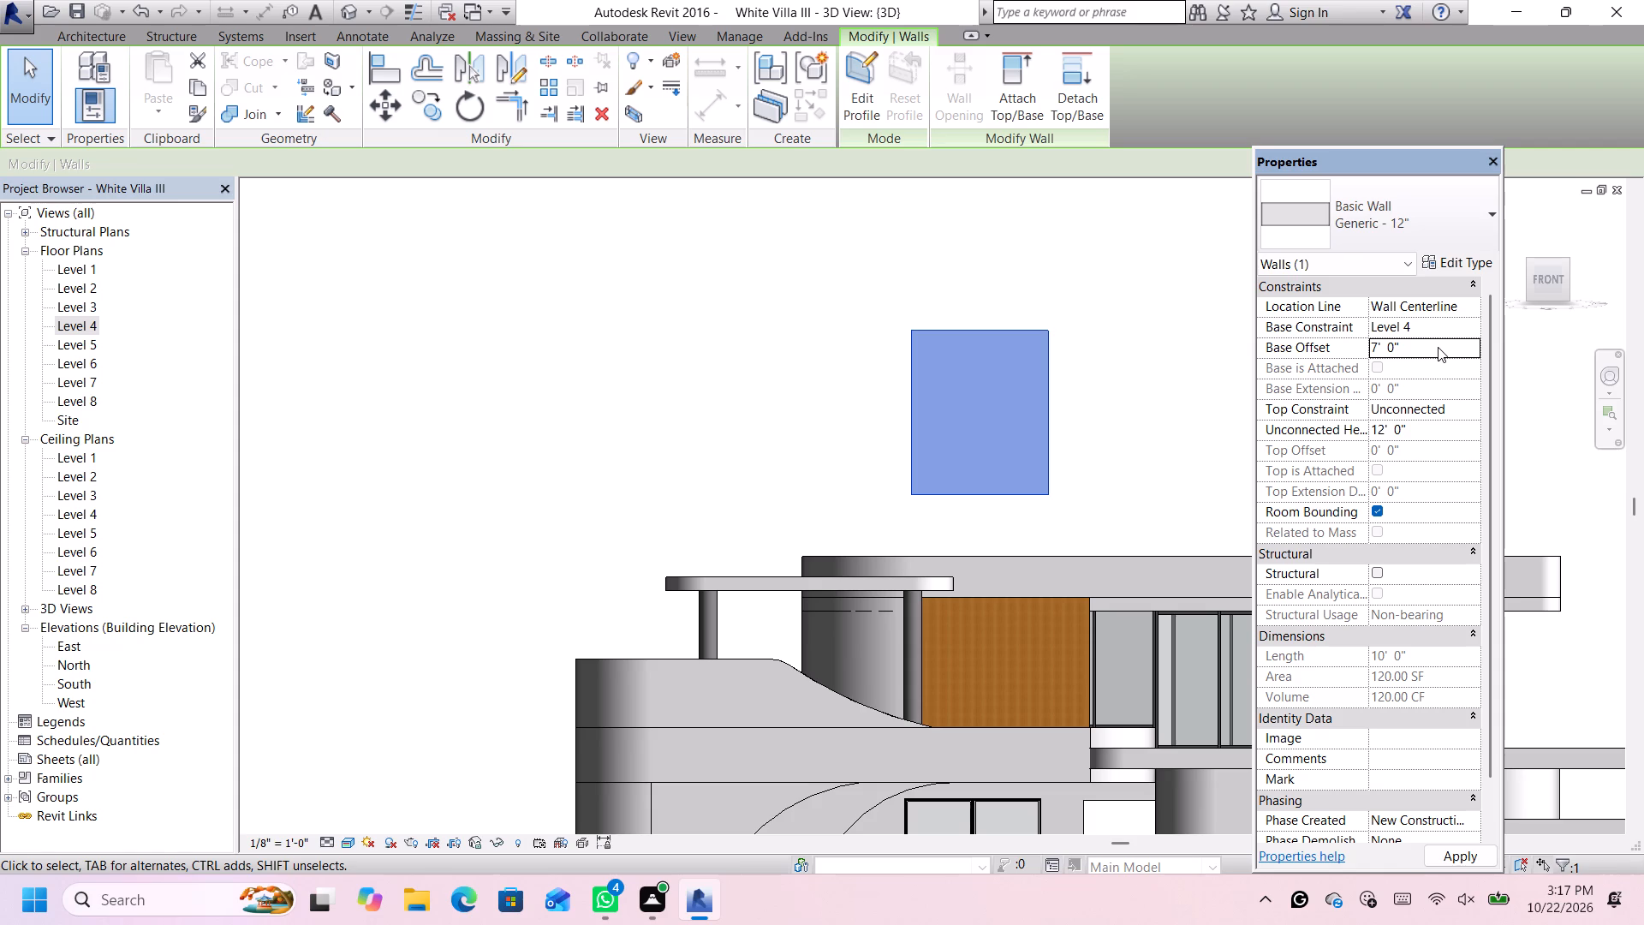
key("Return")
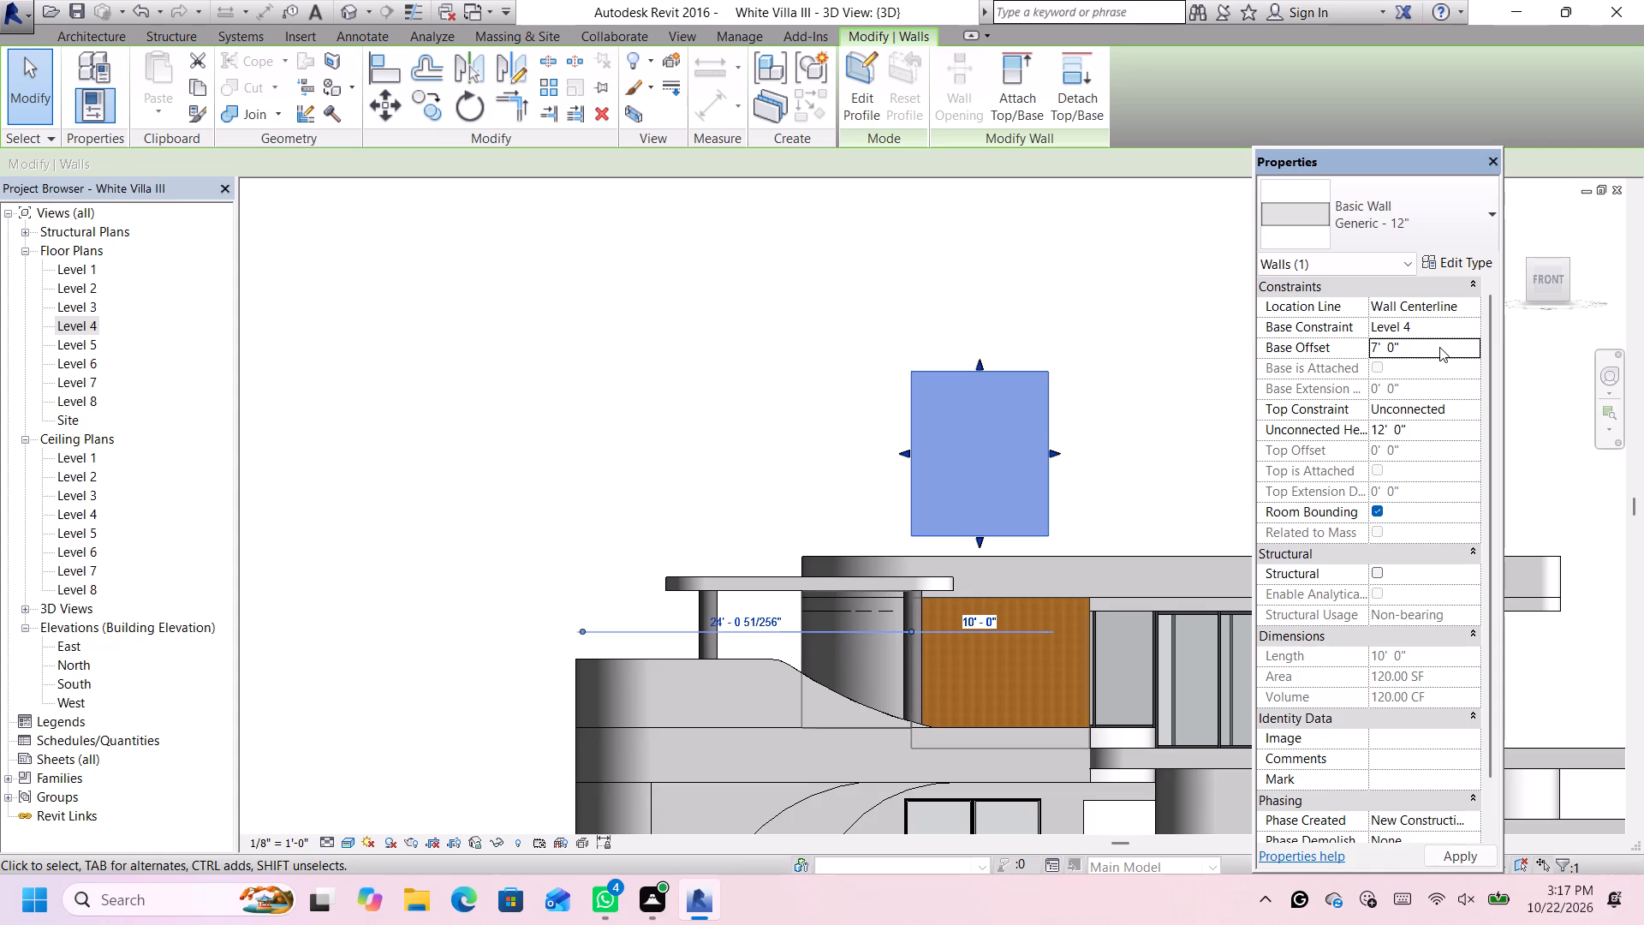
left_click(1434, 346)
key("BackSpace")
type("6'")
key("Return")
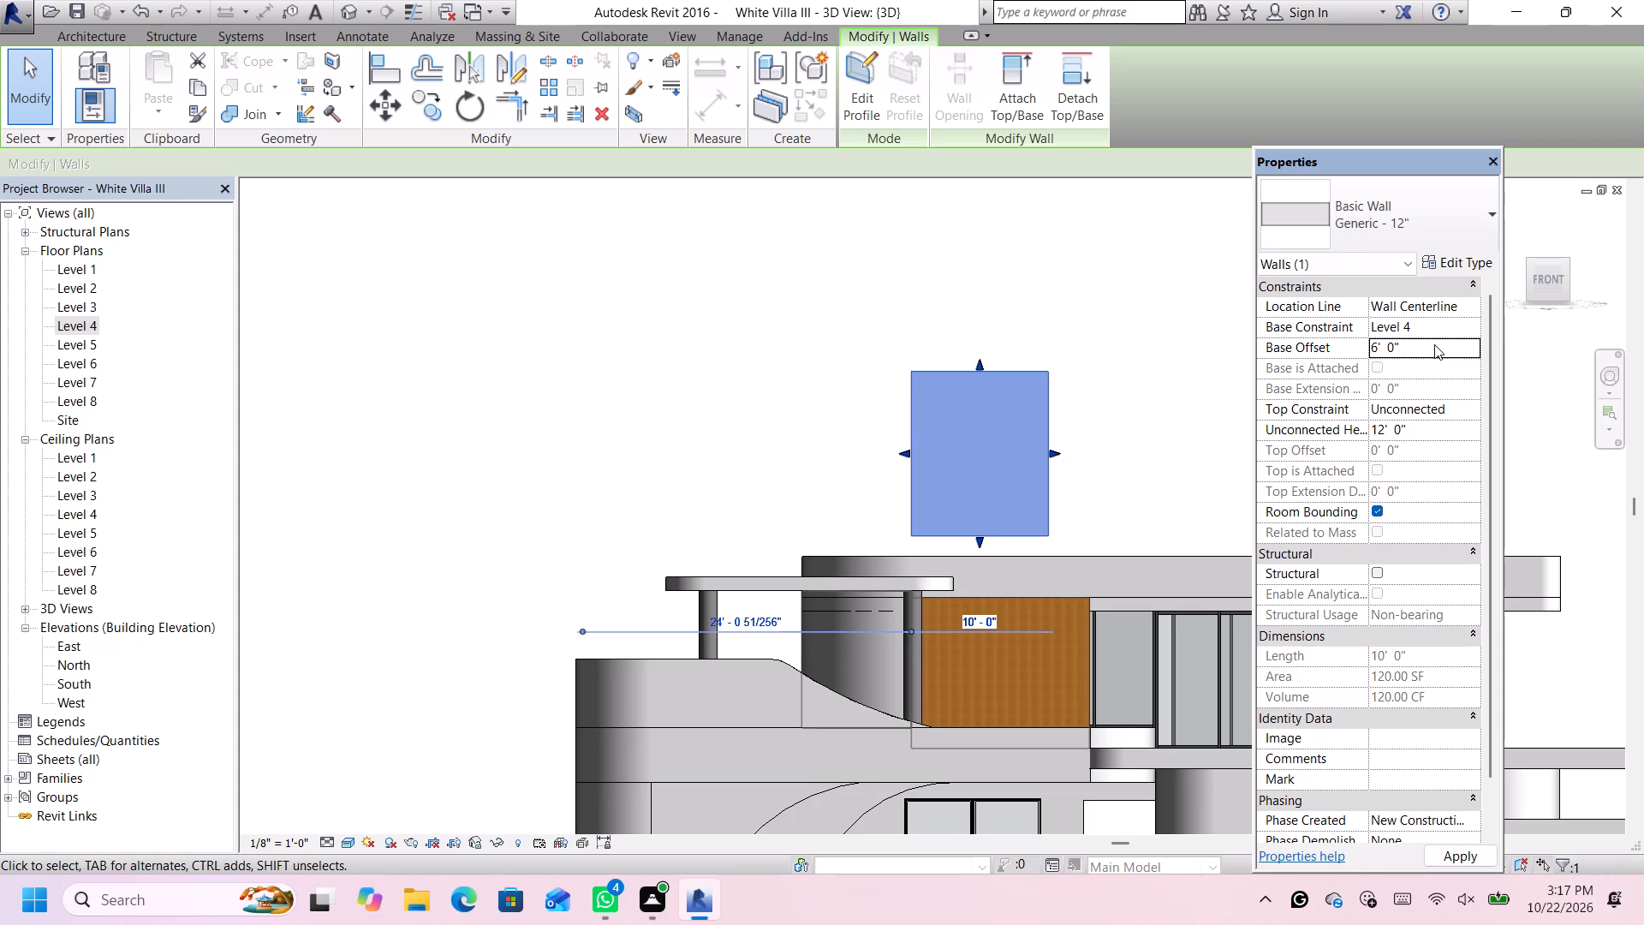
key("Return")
Set the Generic - 12" wall's base offset from Level 4 to 5' 6".
left_click(1434, 344)
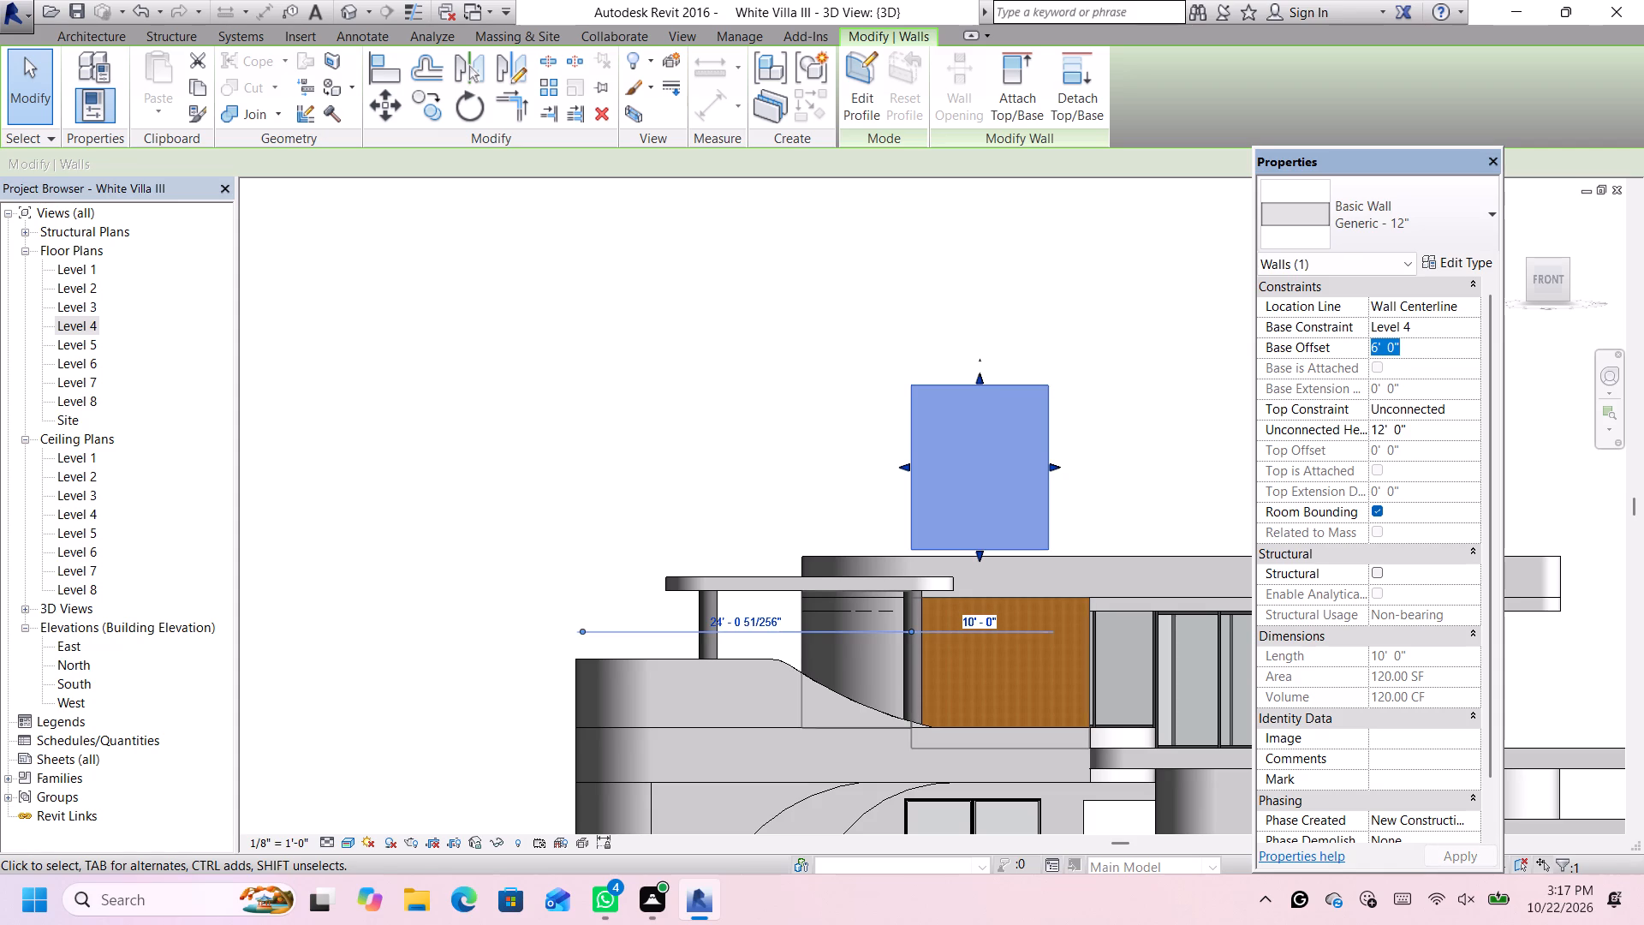
key("BackSpace")
key("5")
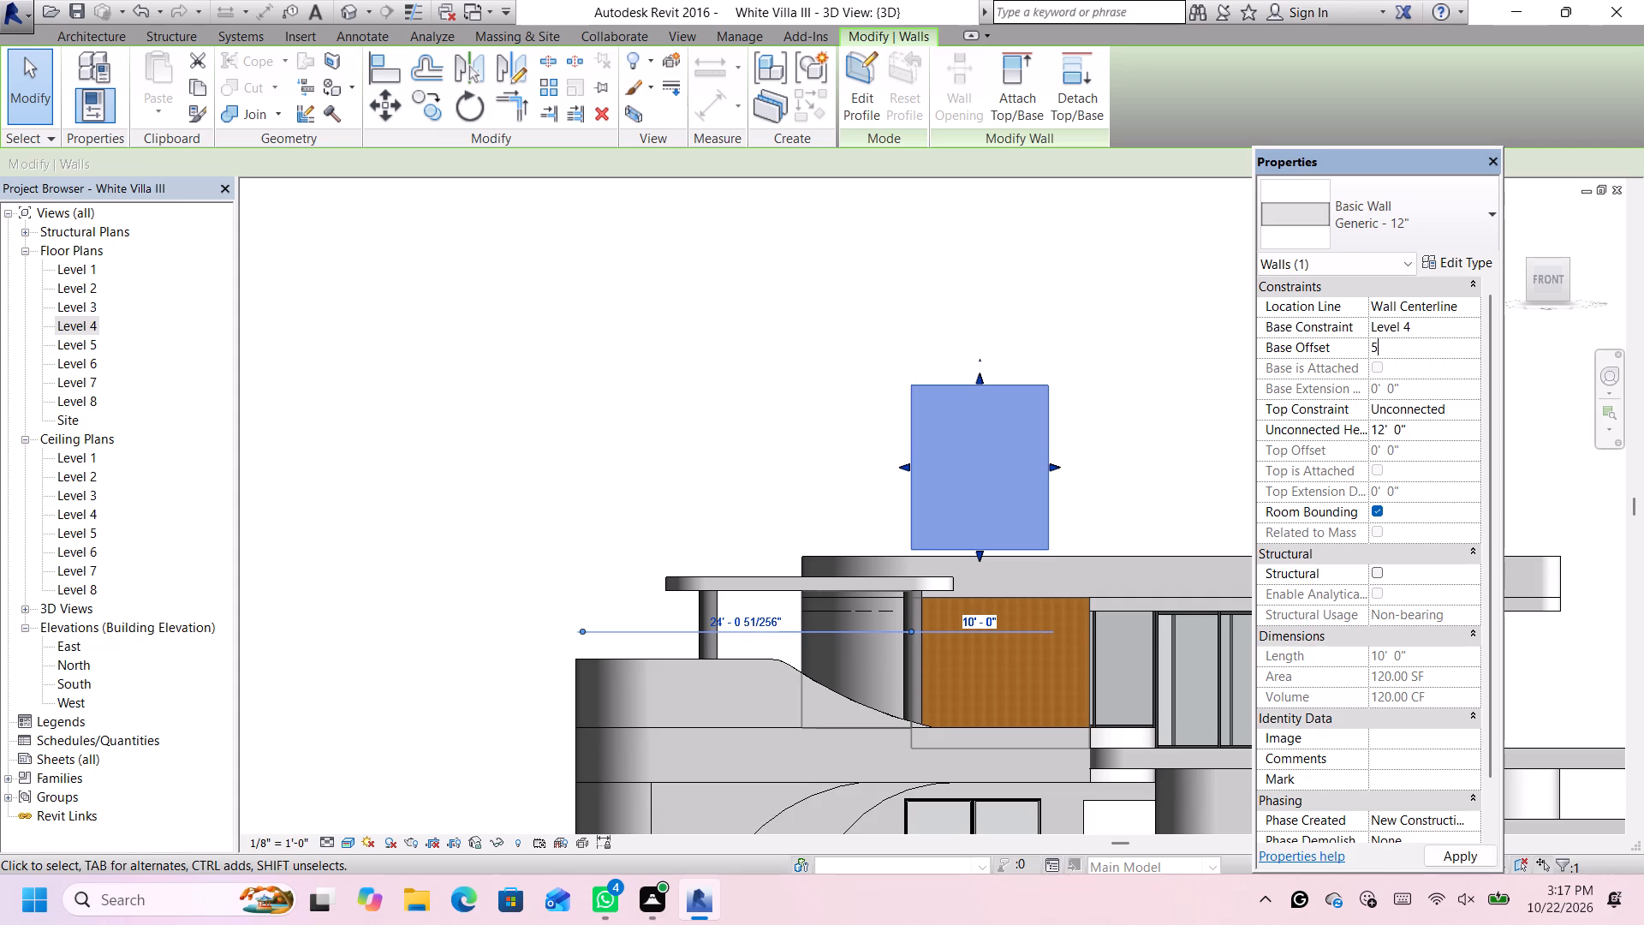
type(".5'")
key("Return")
key("Return")
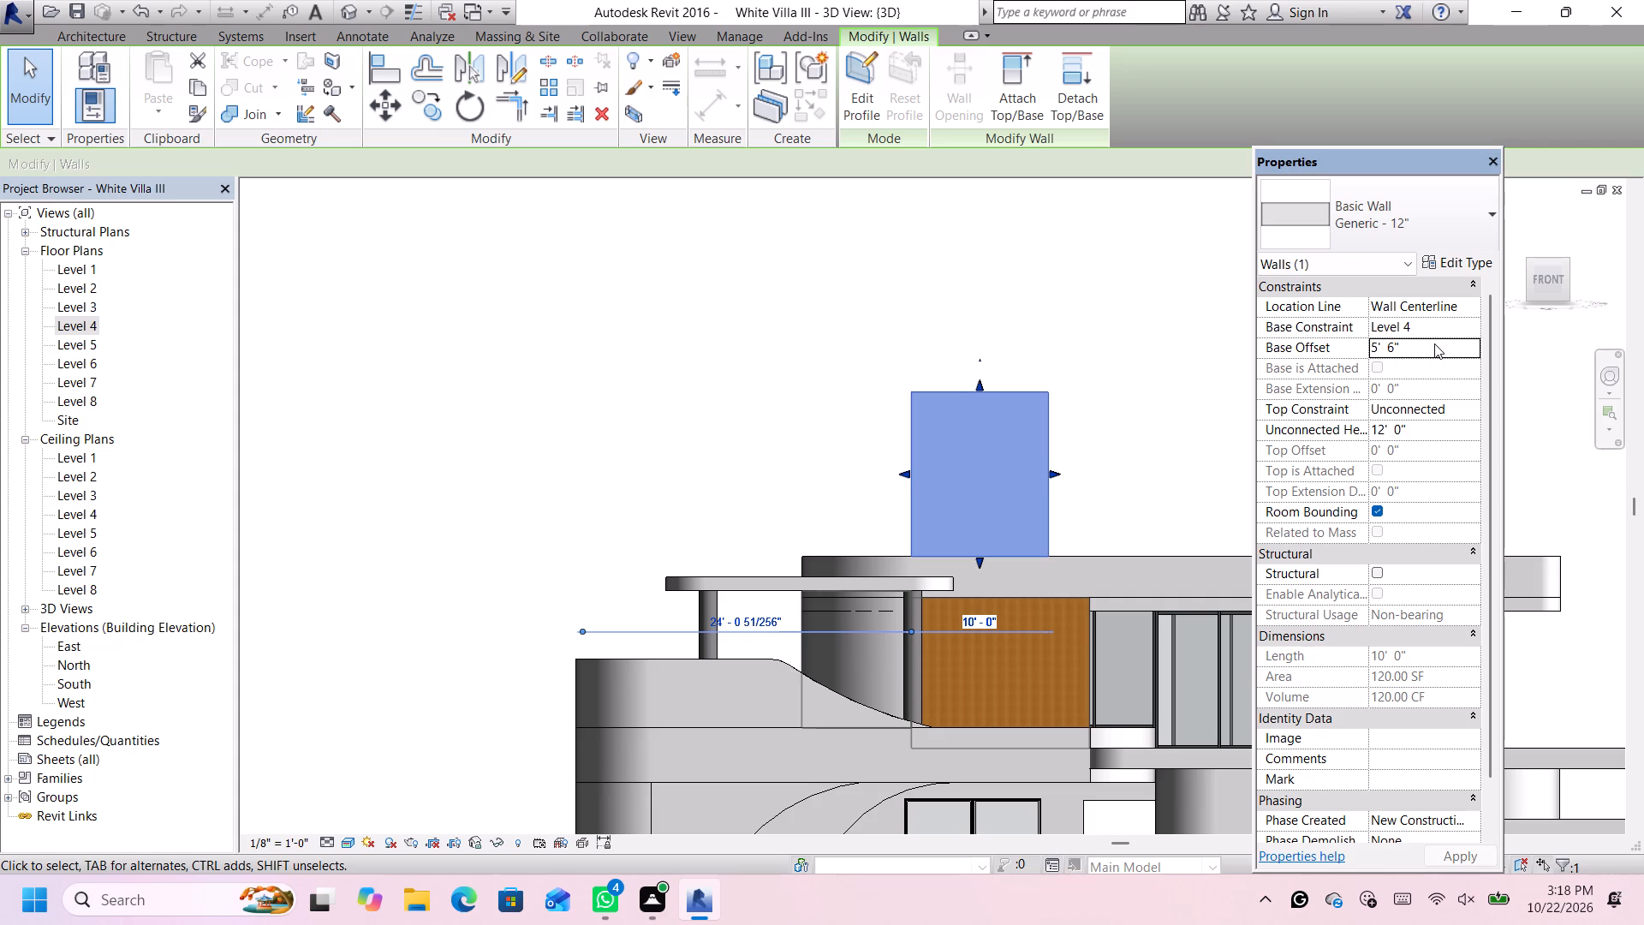
Extend the wall's east end to align with the brown wall's end below, making it 13' 0" long.
scroll(1043, 477, "up", 1)
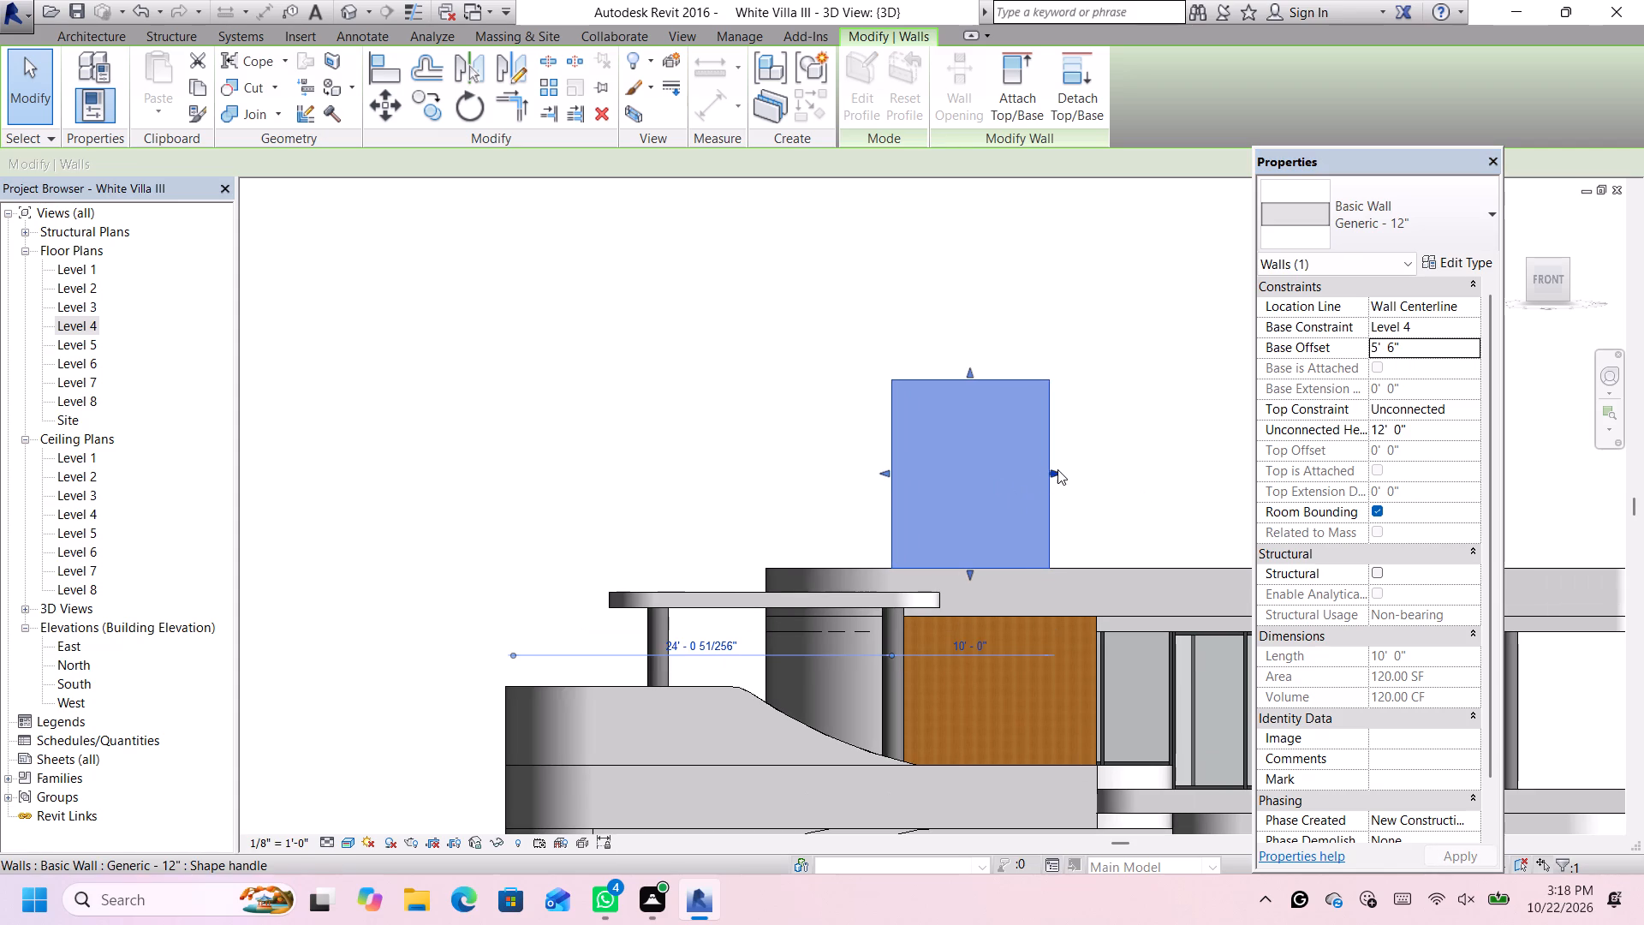
key("Right")
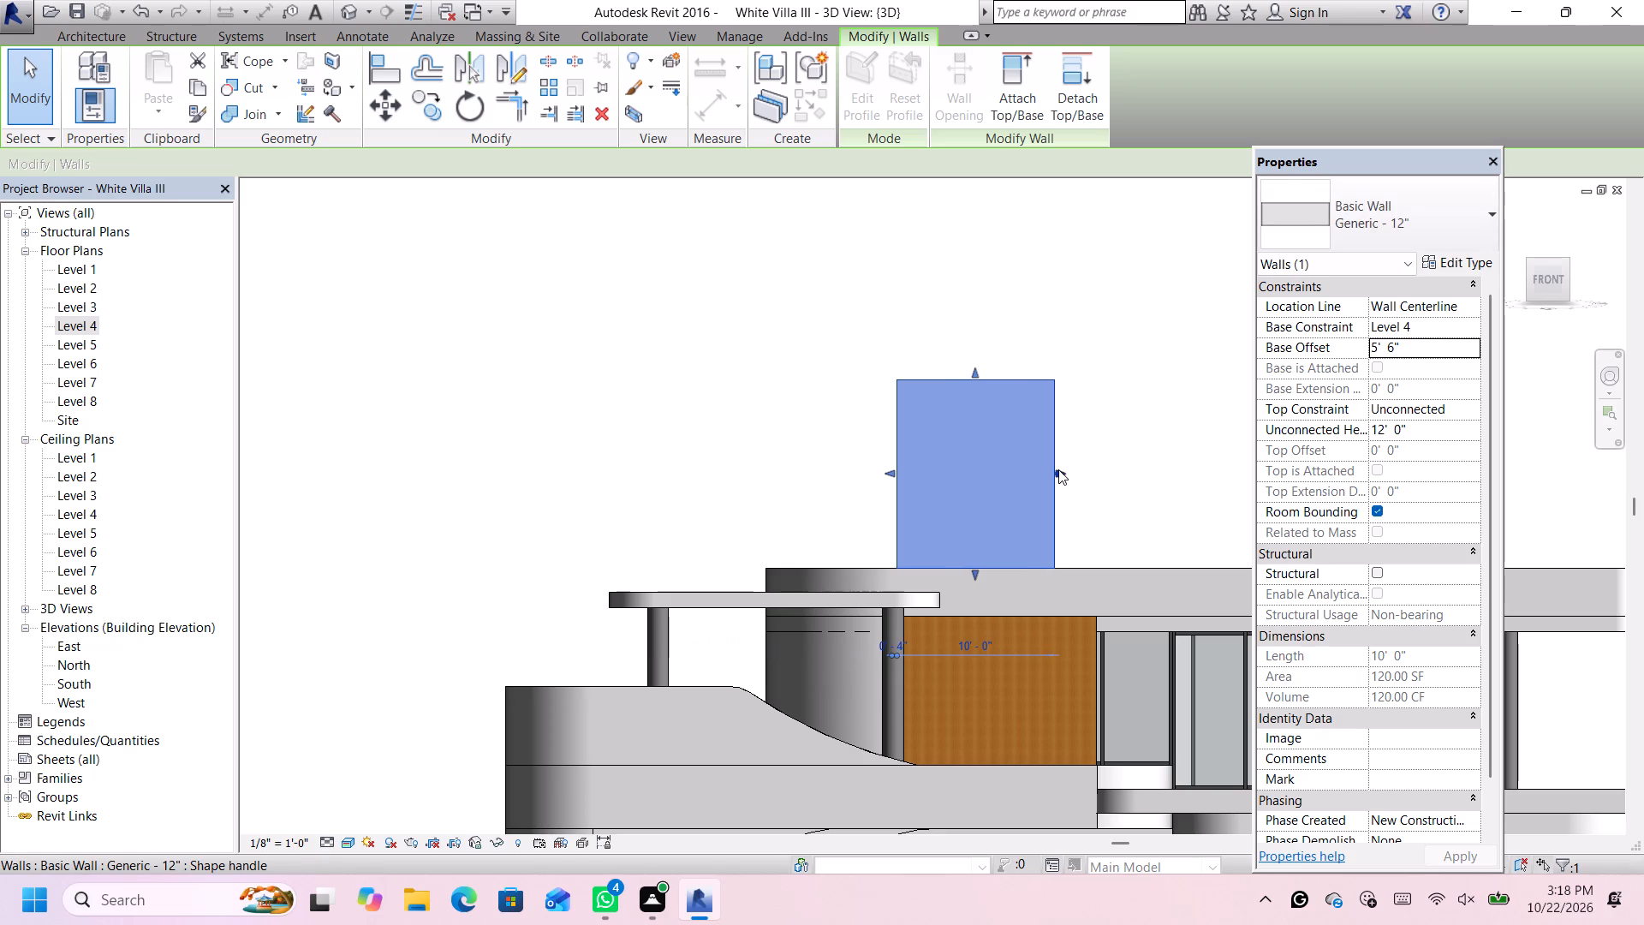
key("Left")
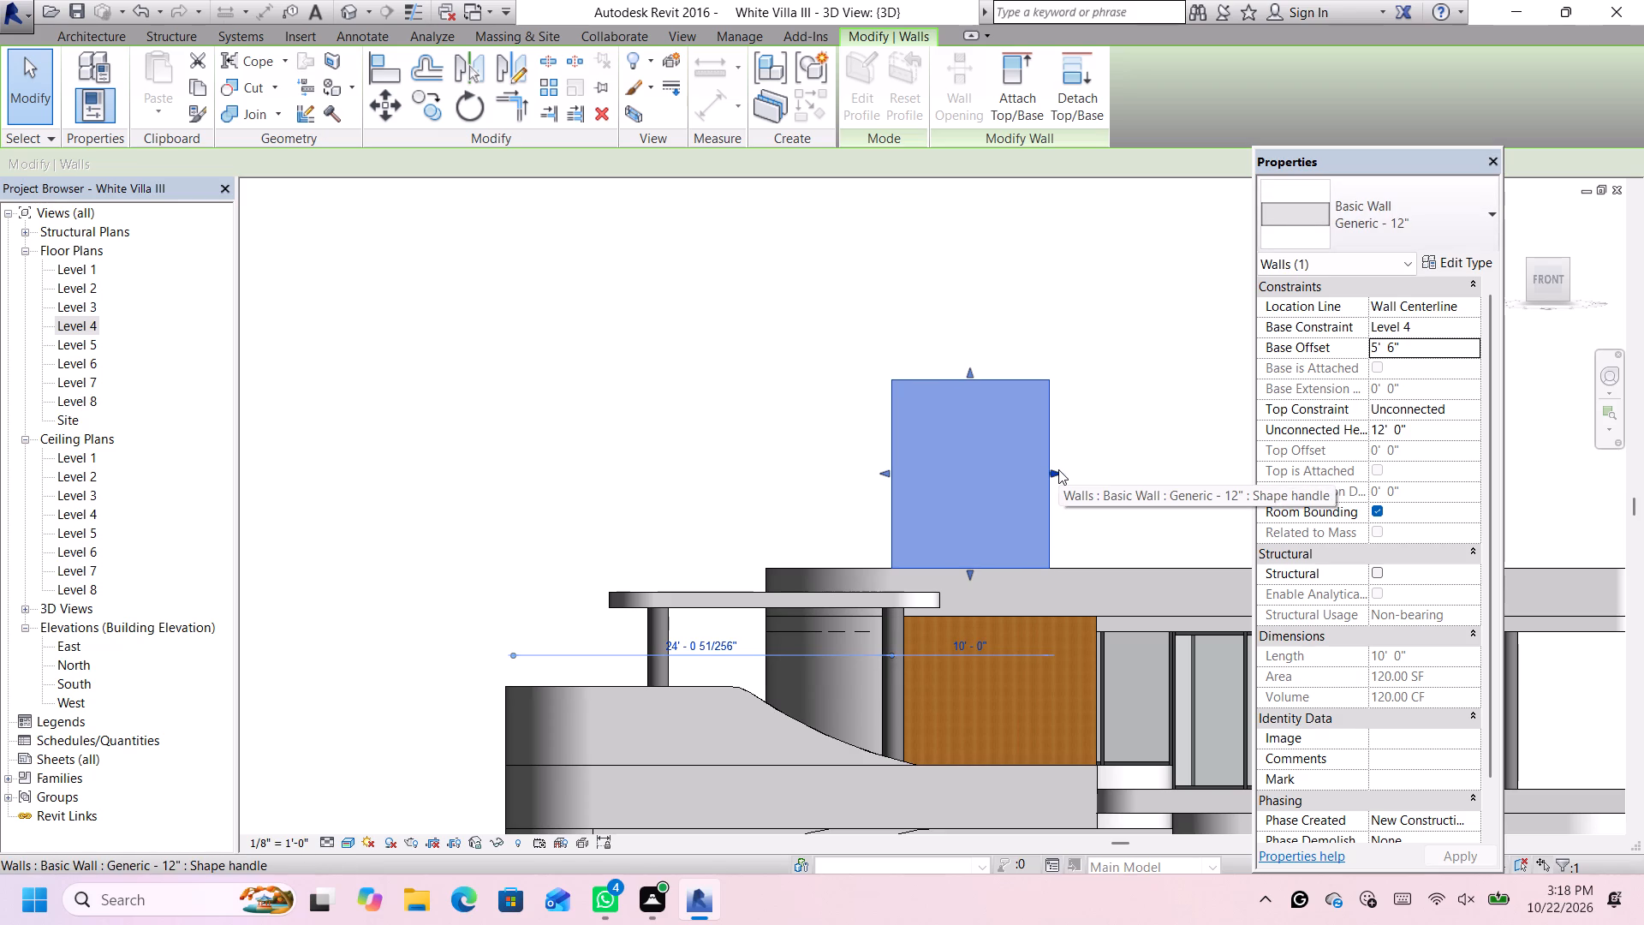
left_click_drag(1053, 470, 1105, 474)
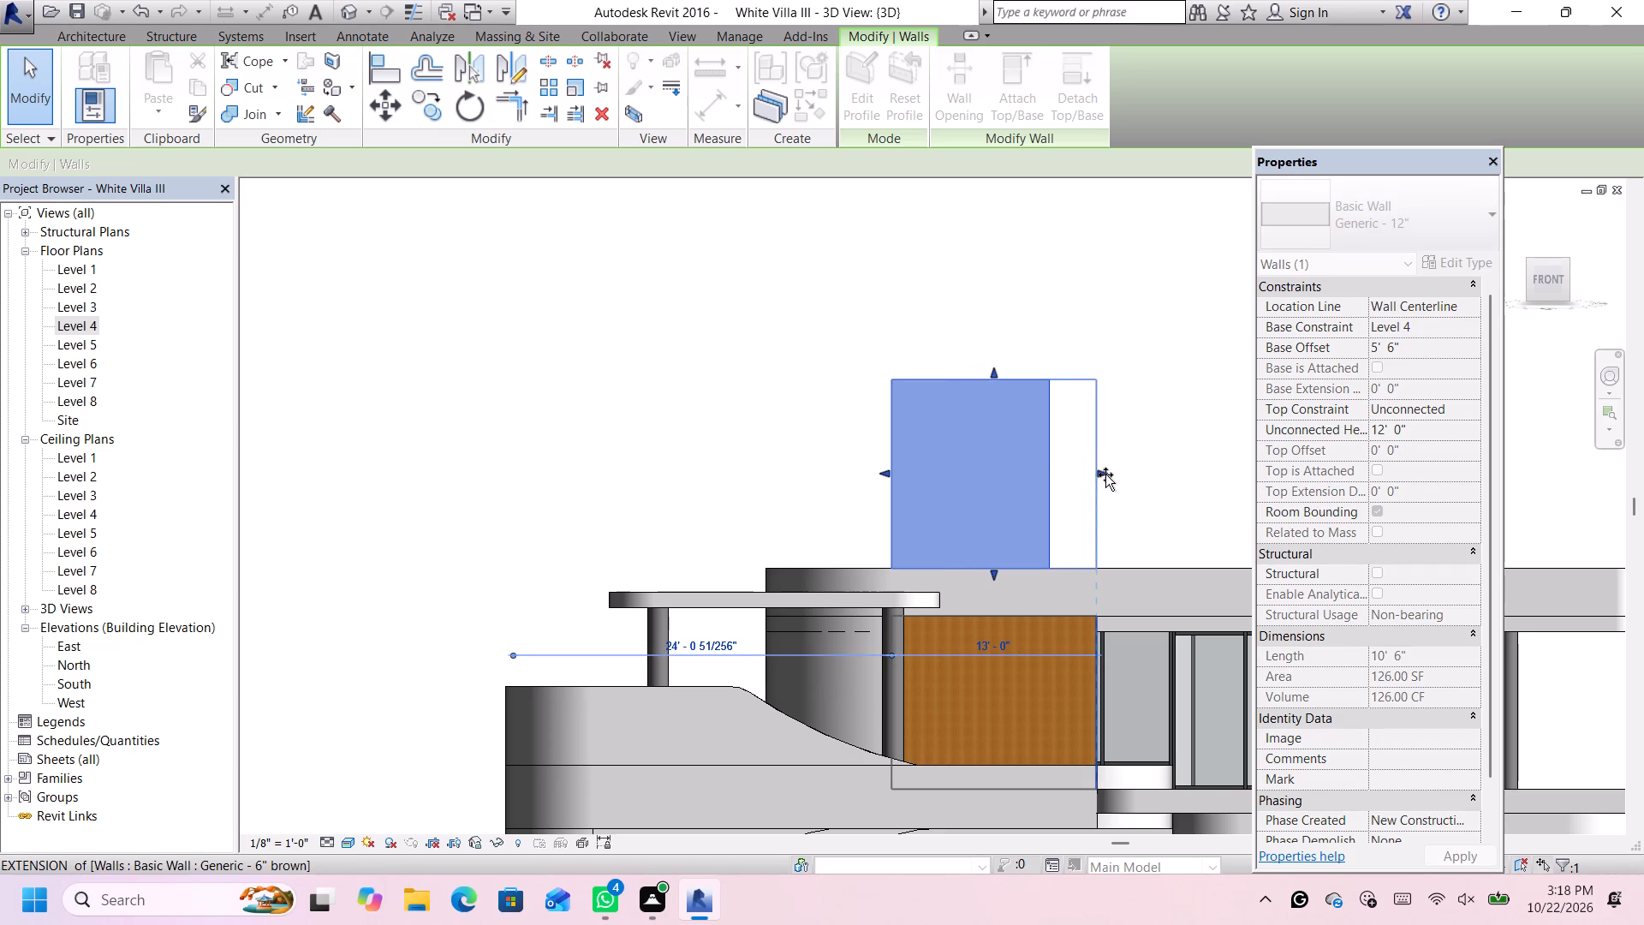
left_click_drag(1105, 474, 1104, 474)
scroll(1100, 445, "down", 7)
left_click(1157, 404)
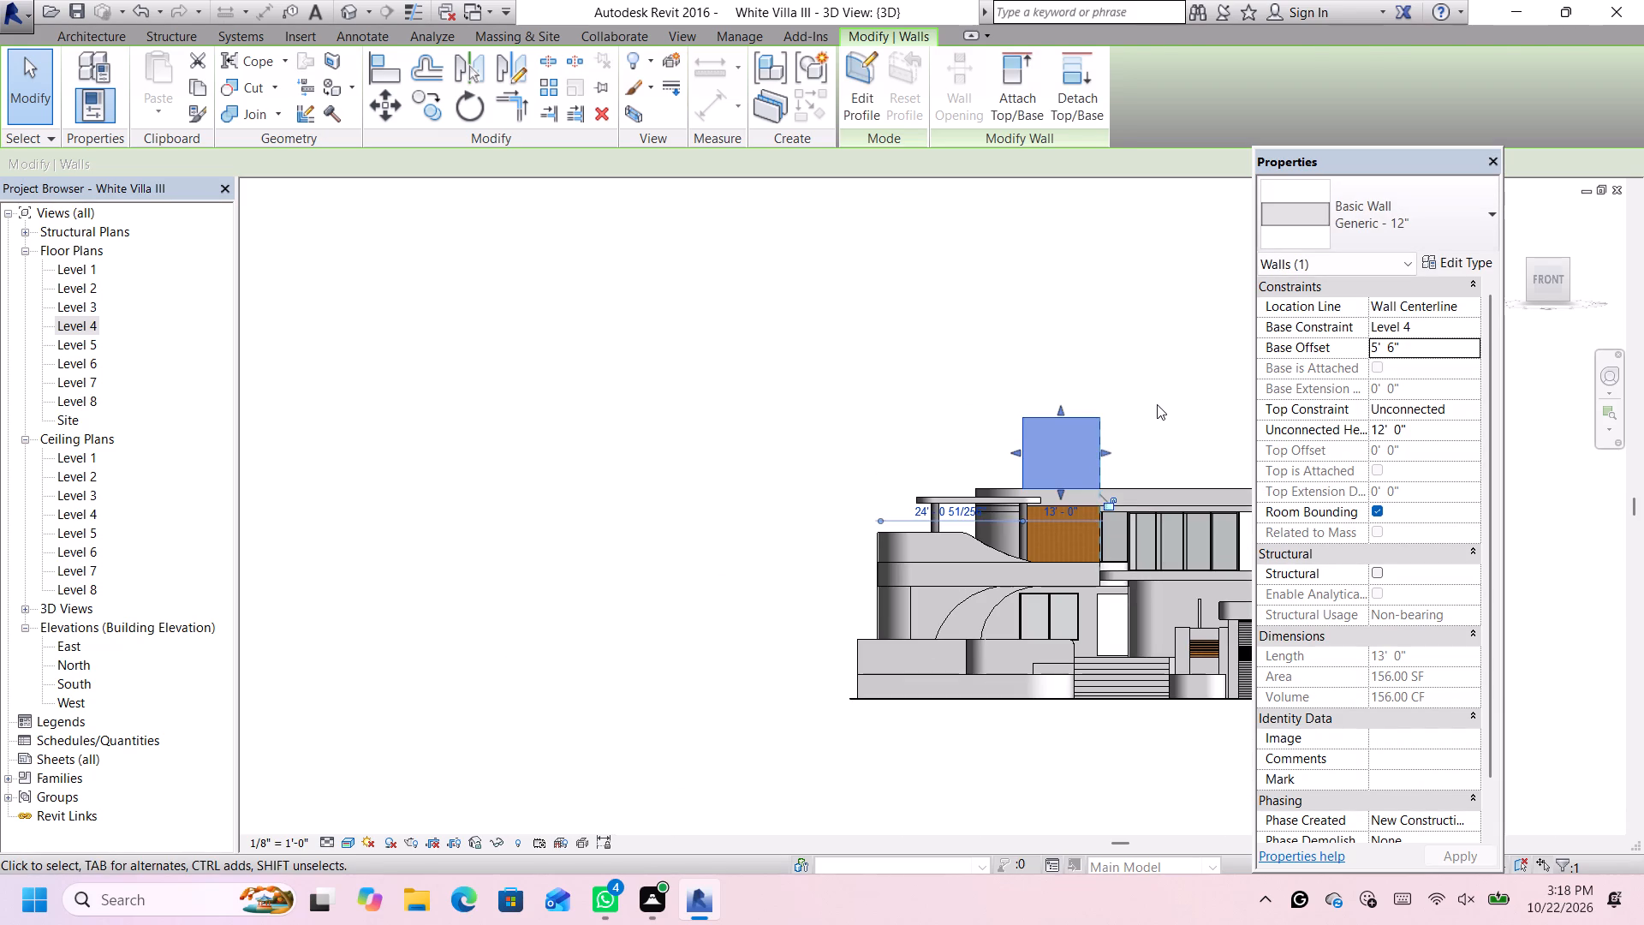
Change the 13' 0" long wall above the upper roof to the Generic - 12" white type.
scroll(1156, 409, "up", 5)
scroll(1051, 463, "up", 5)
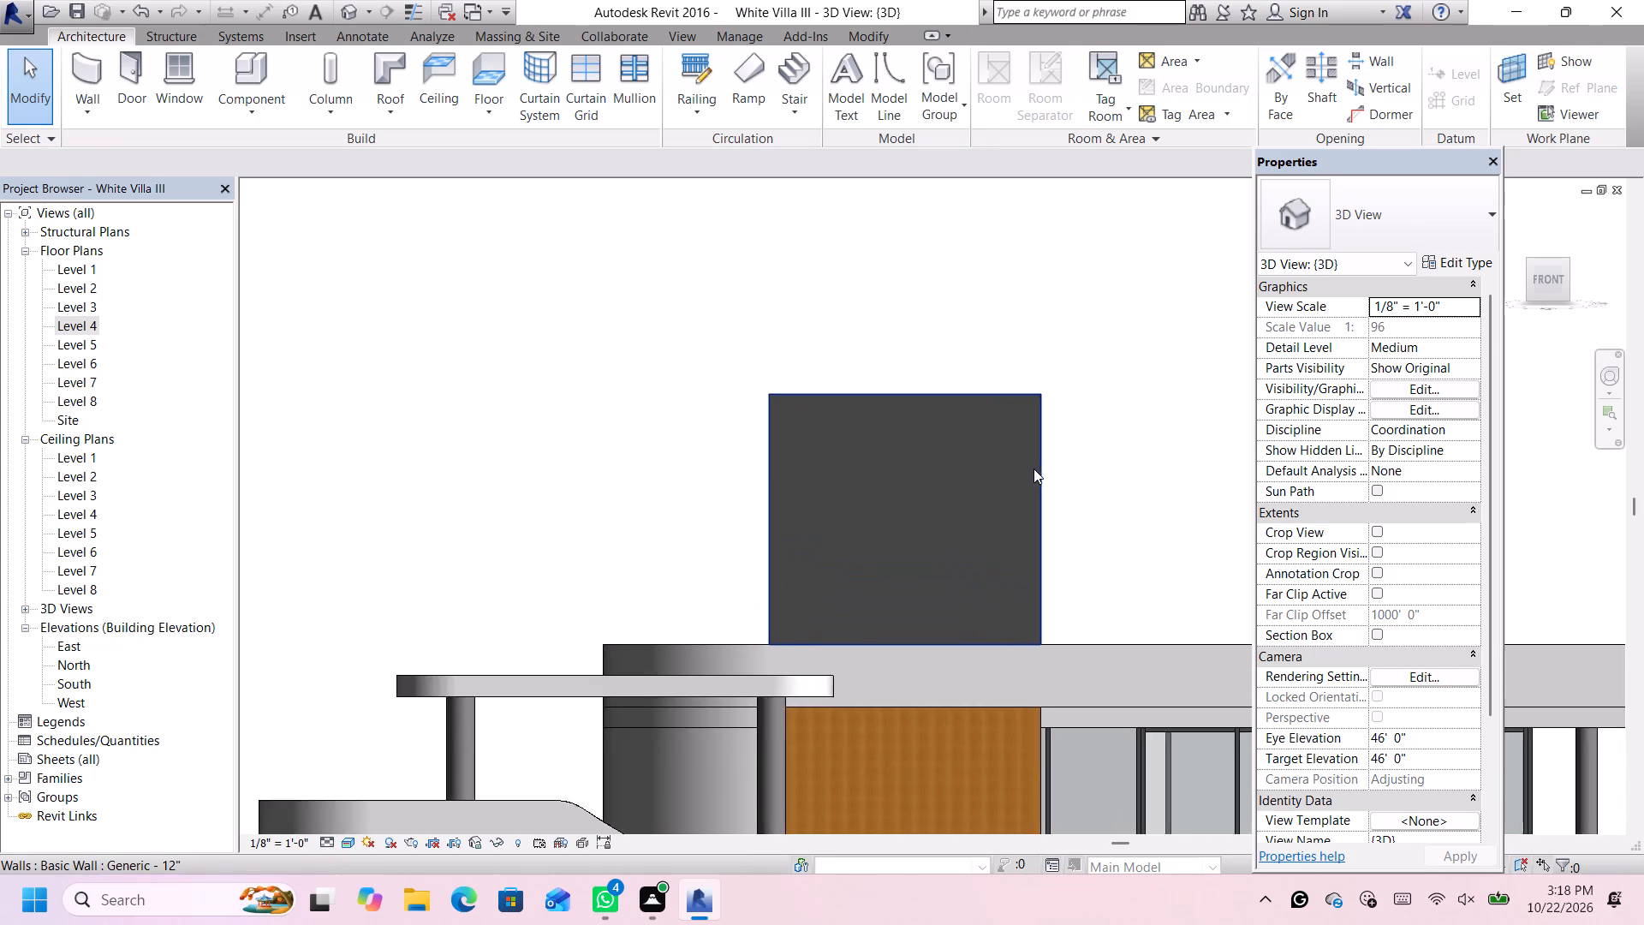
left_click(1035, 465)
left_click(1343, 242)
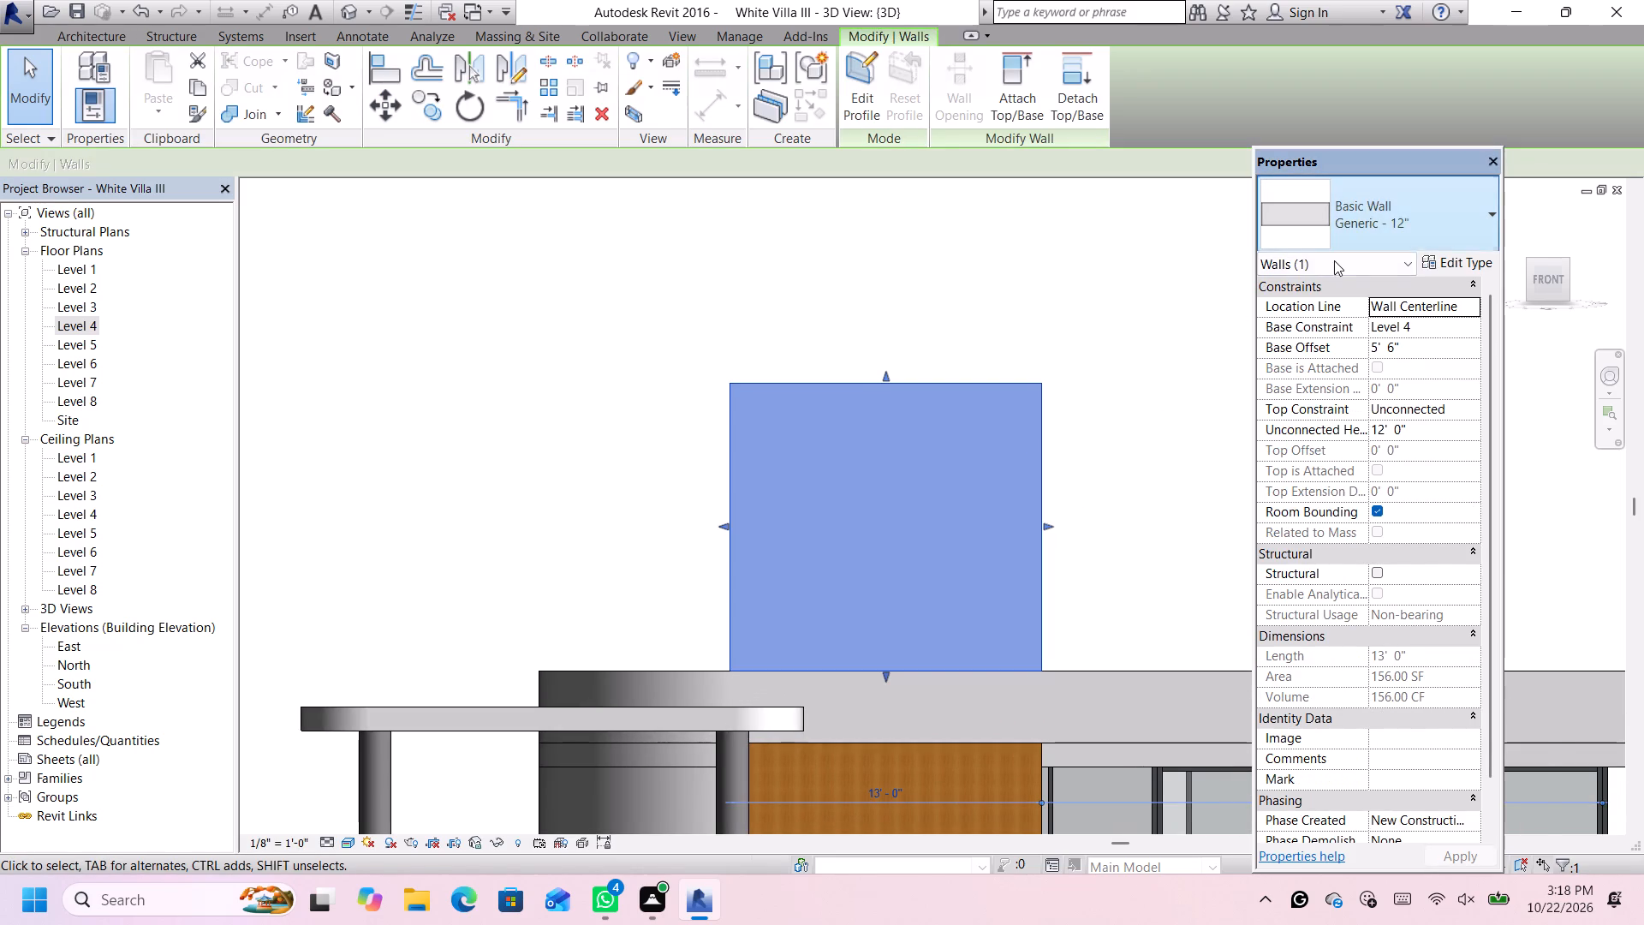
left_click(1359, 407)
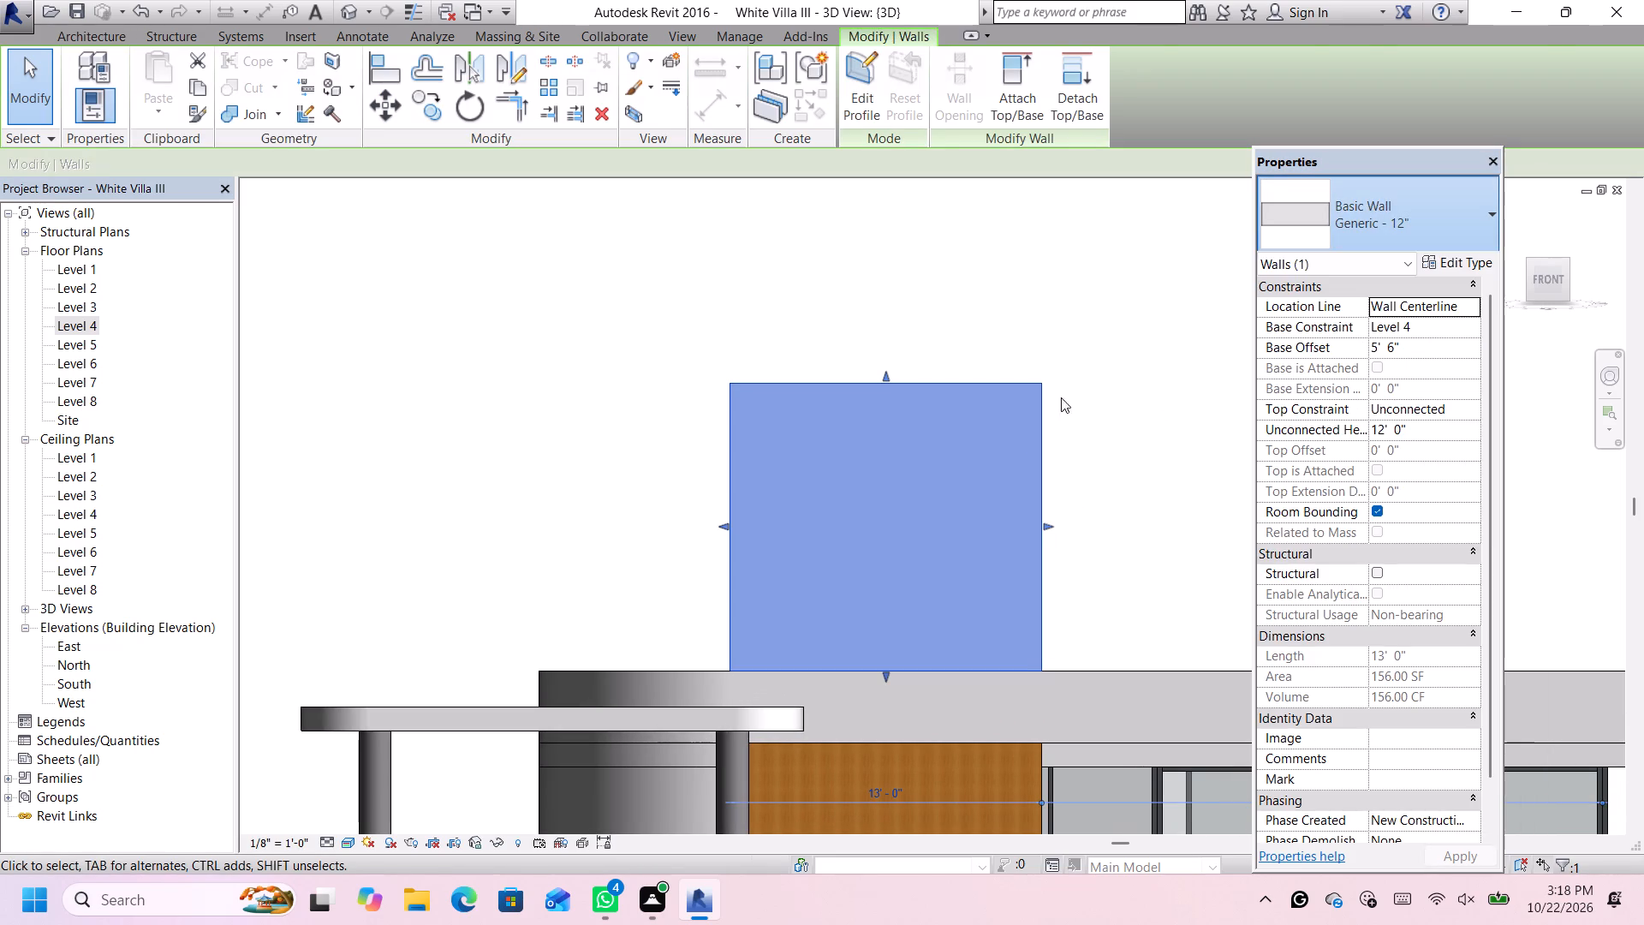
left_click(1010, 350)
scroll(1070, 324, "down", 7)
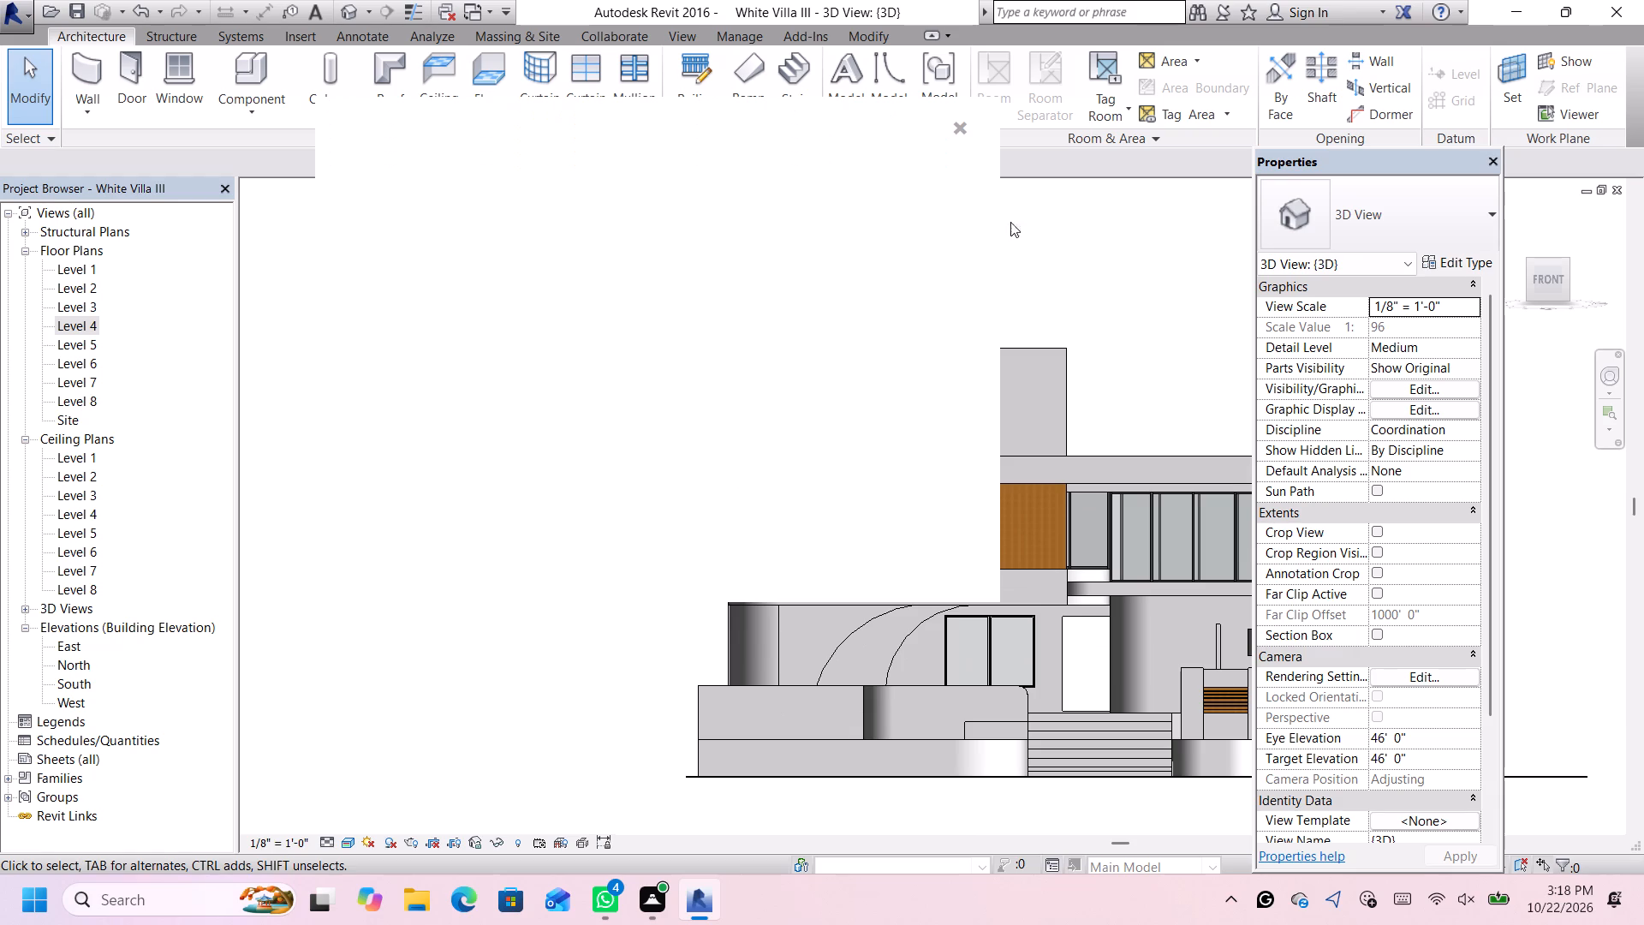
left_click(955, 123)
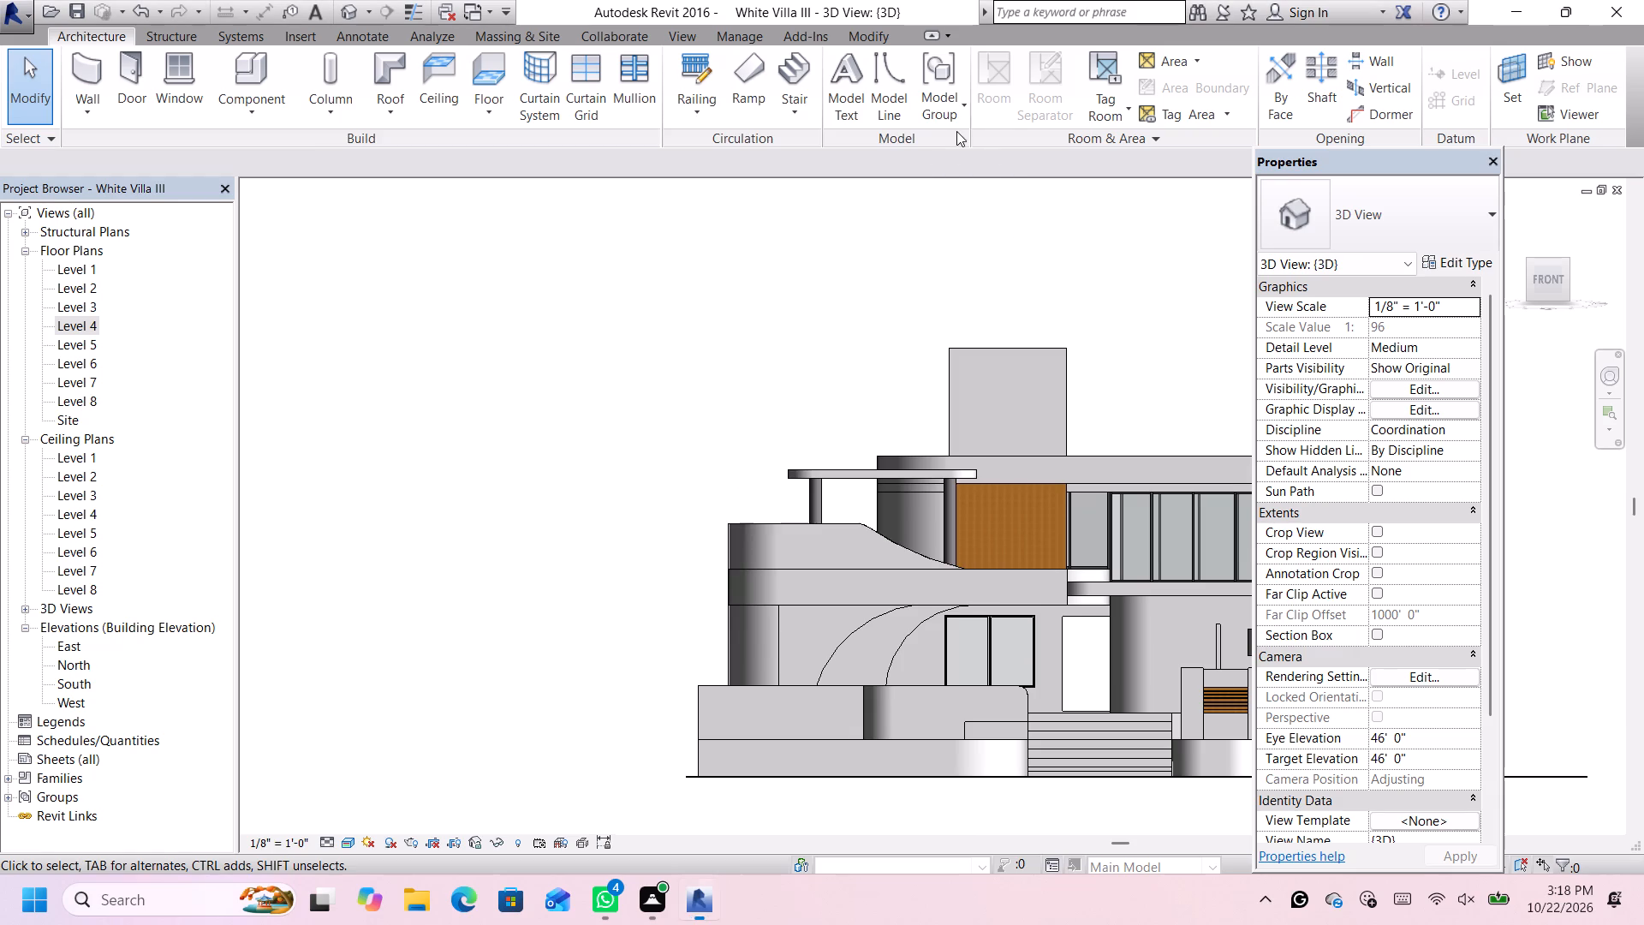
scroll(1044, 437, "down", 6)
scroll(1232, 377, "up", 4)
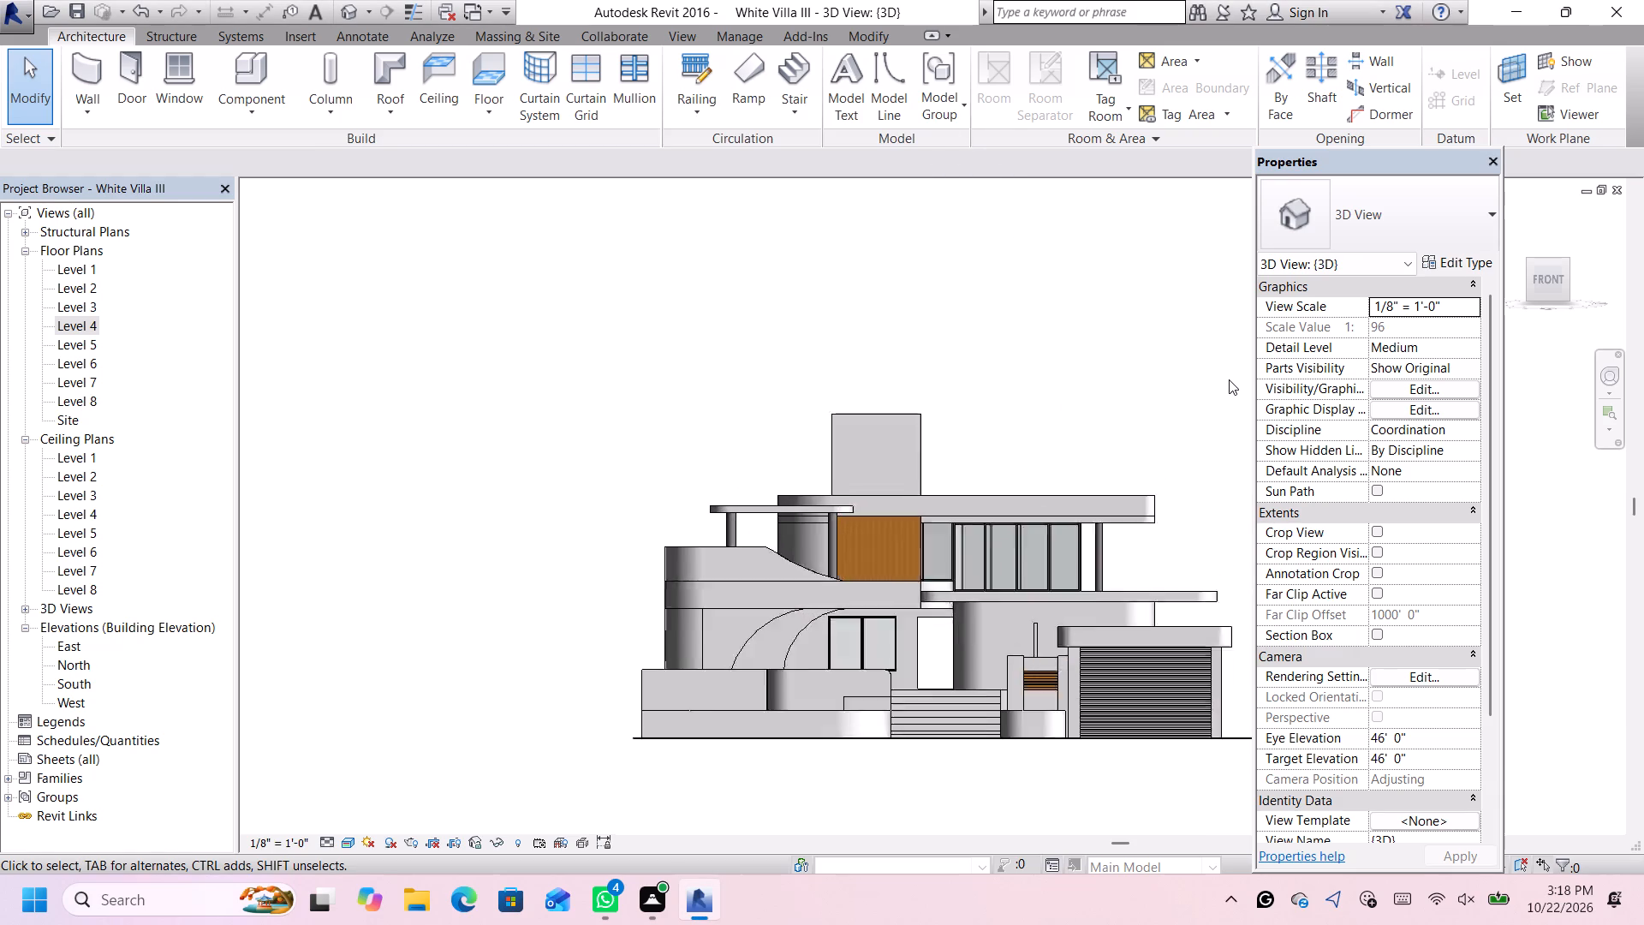
scroll(1229, 379, "up", 2)
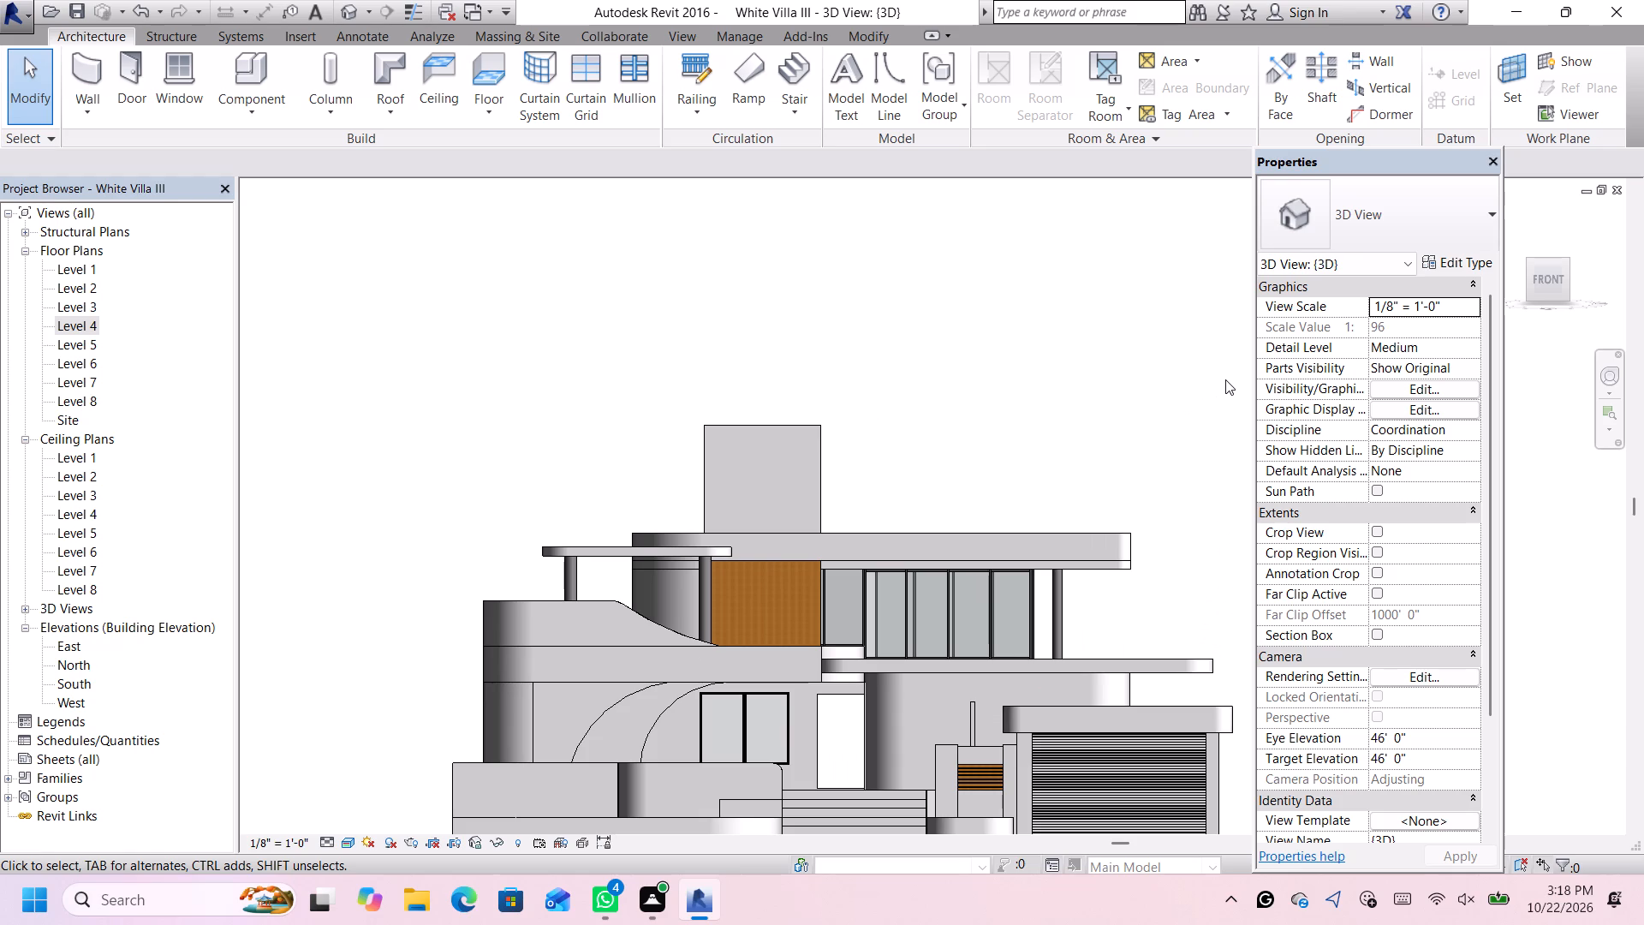
In top view, draw a Generic - 12" white semicircular wall, radius about 7' 8", from the front wall's east end to the roof's rear edge.
left_click(1526, 259)
left_click(1544, 261)
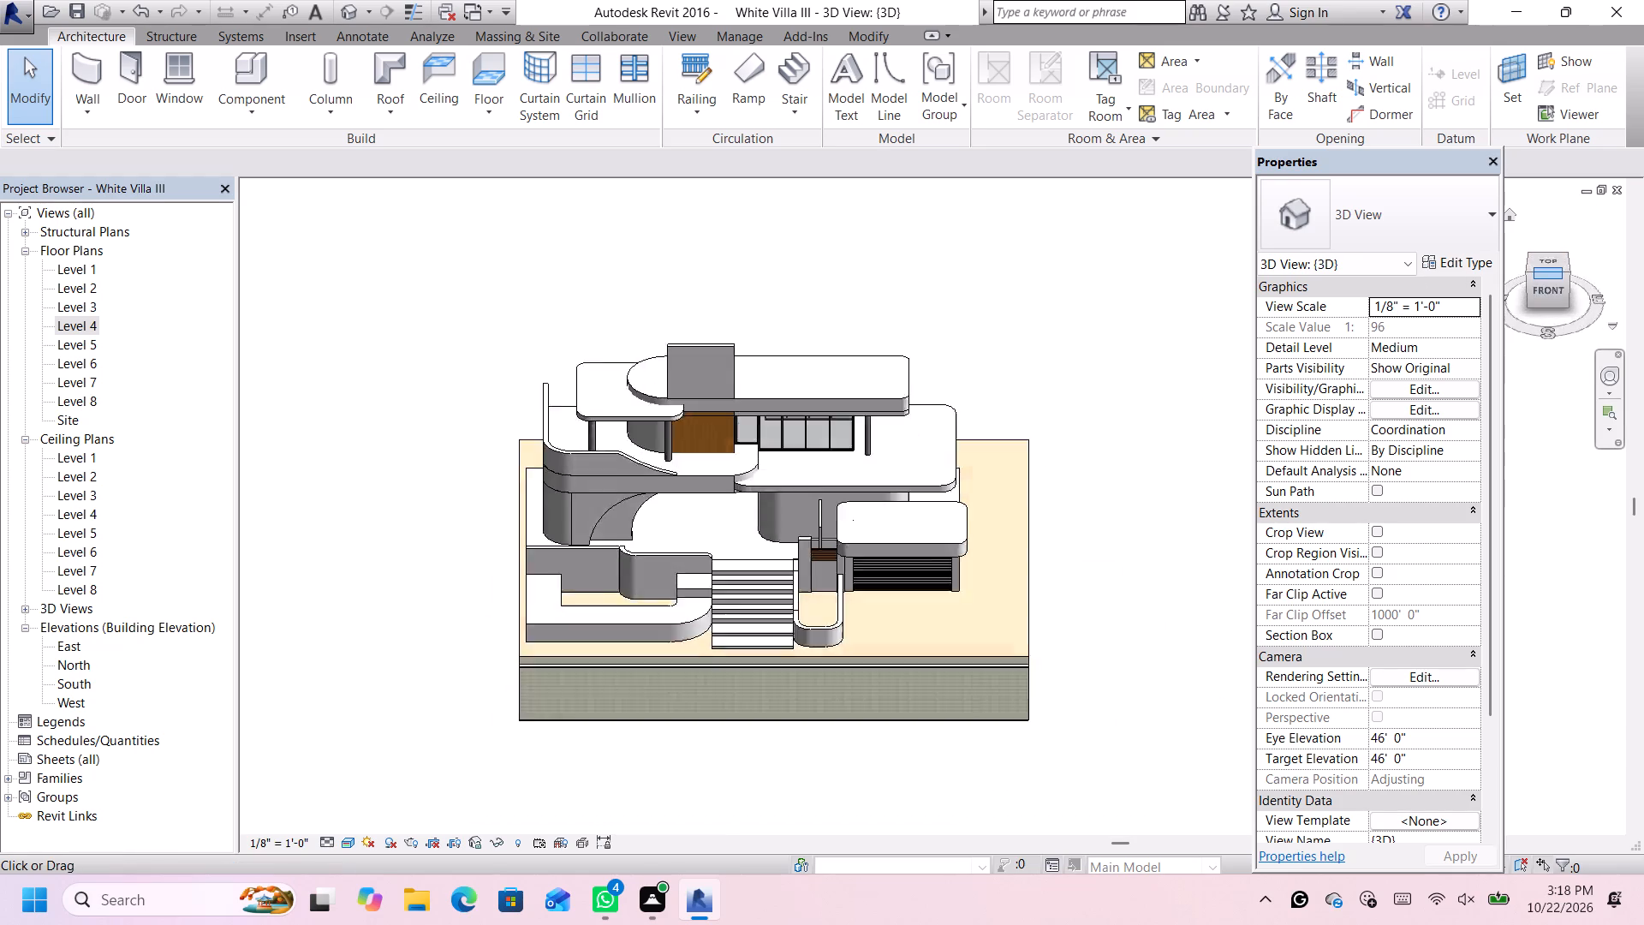
left_click(1541, 260)
scroll(821, 391, "up", 1)
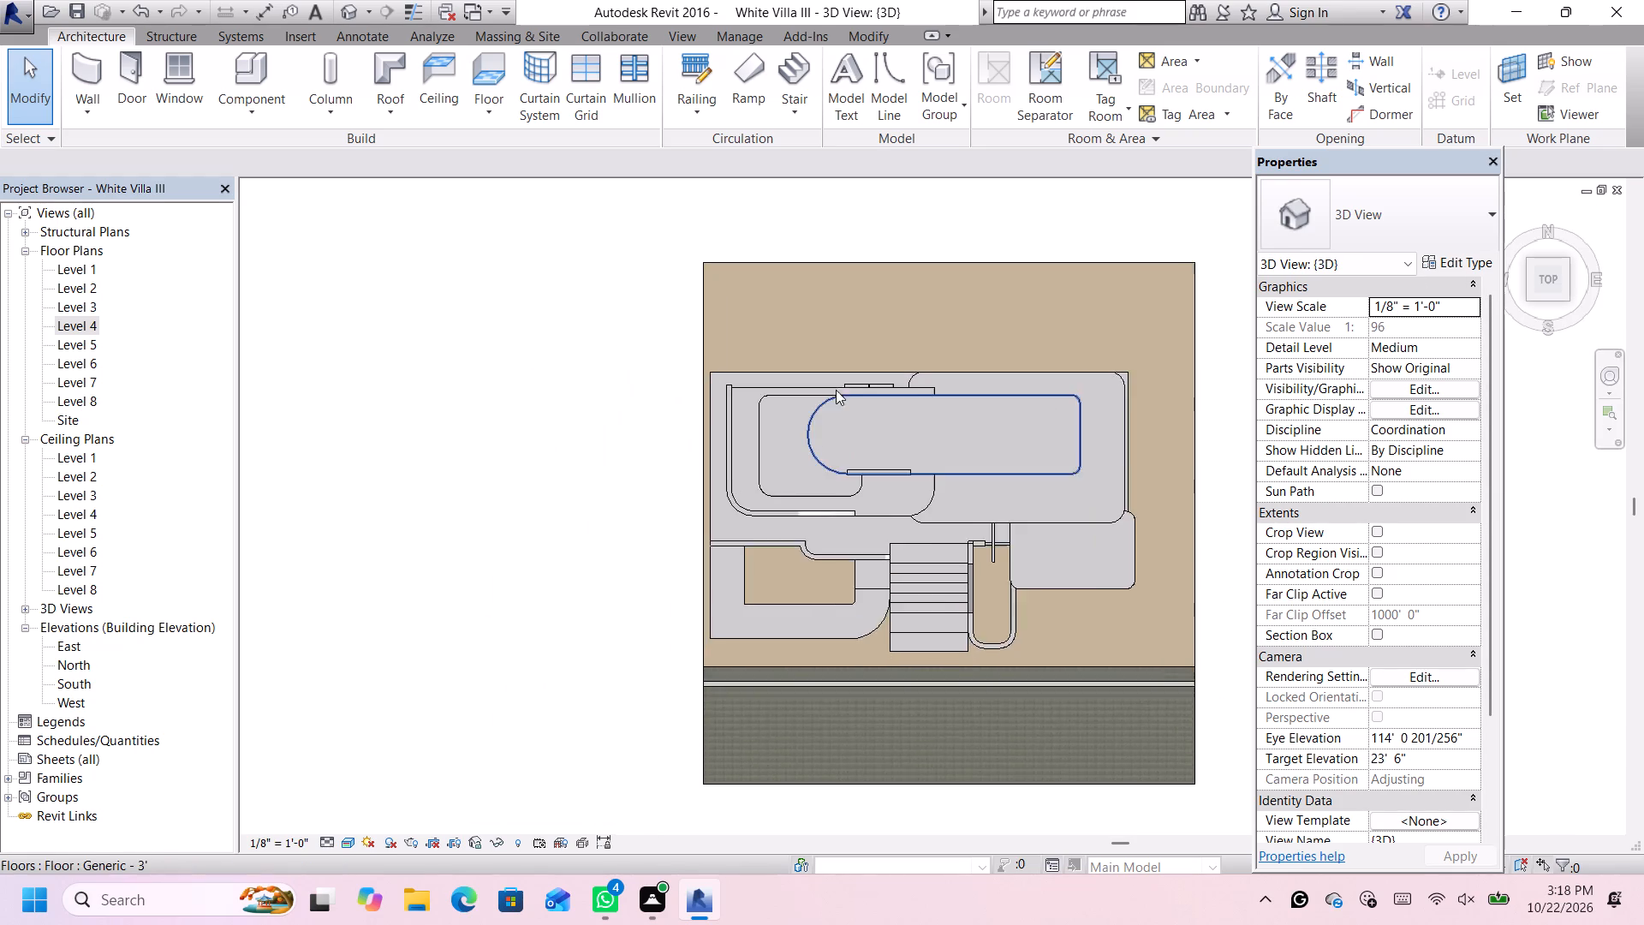
scroll(836, 390, "up", 1)
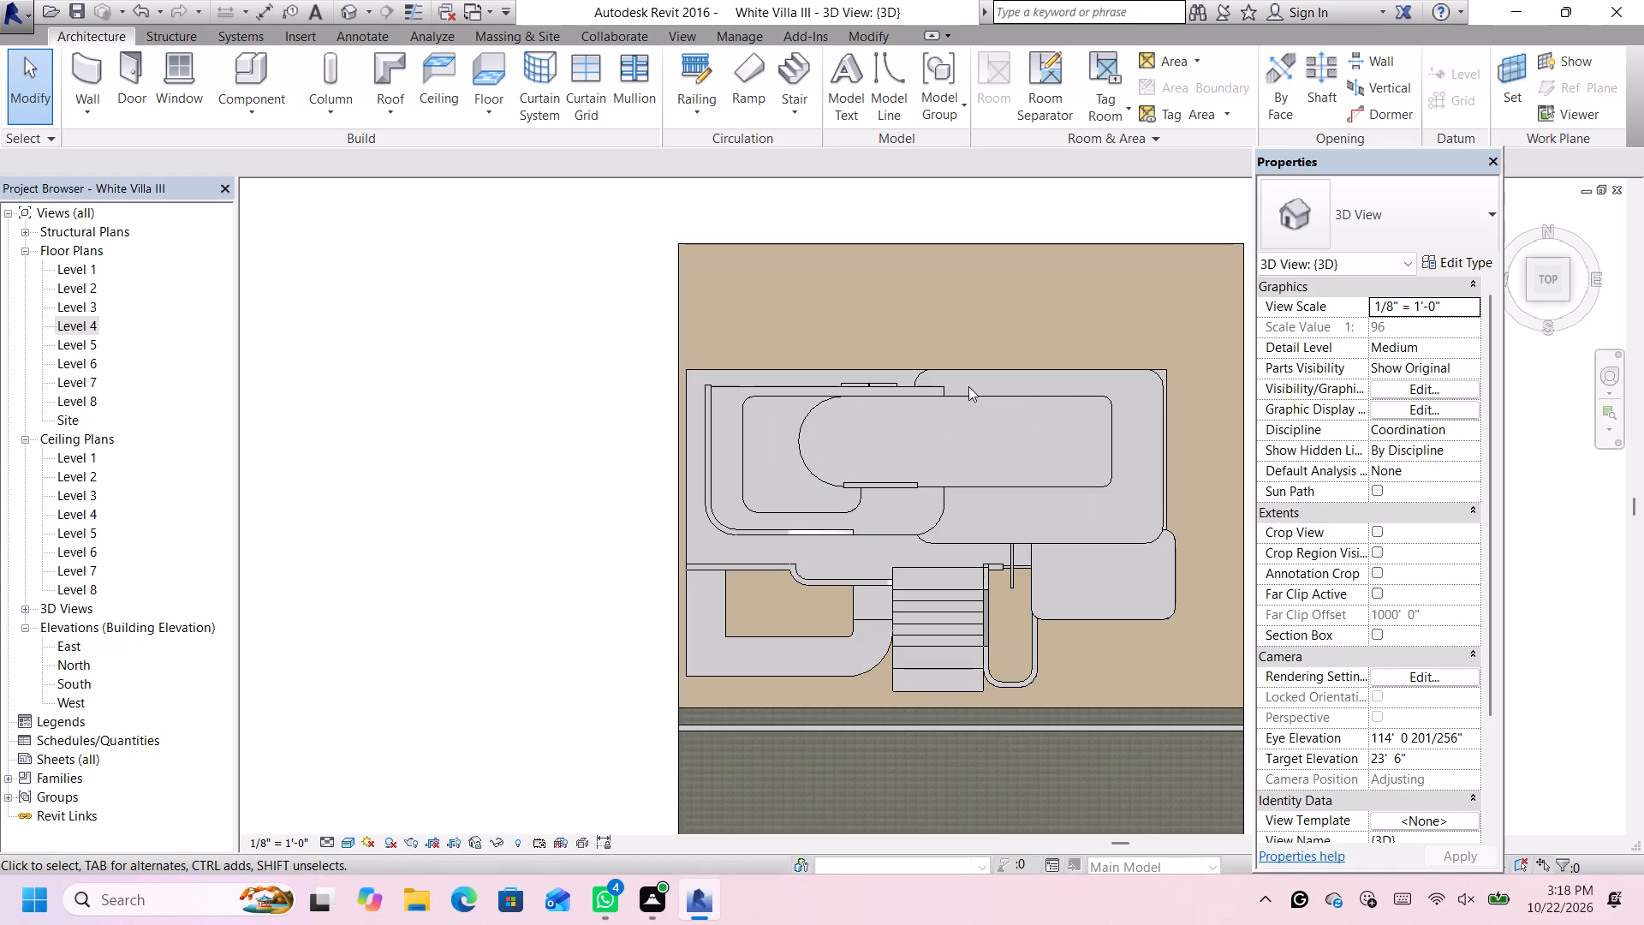
scroll(958, 391, "up", 3)
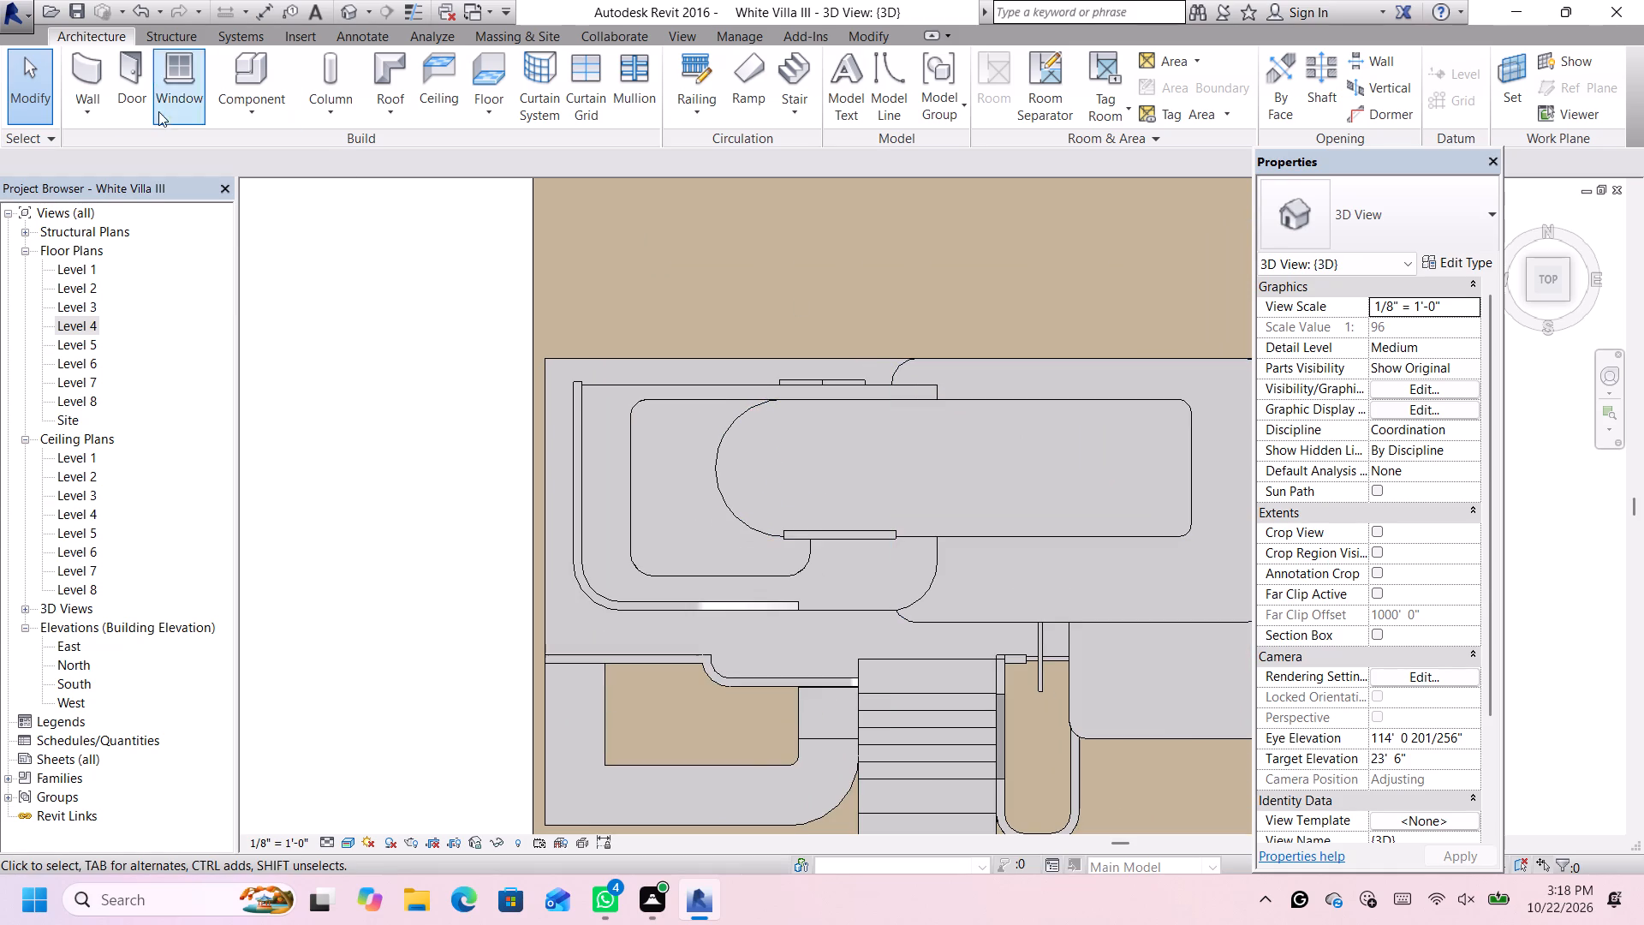
left_click(95, 70)
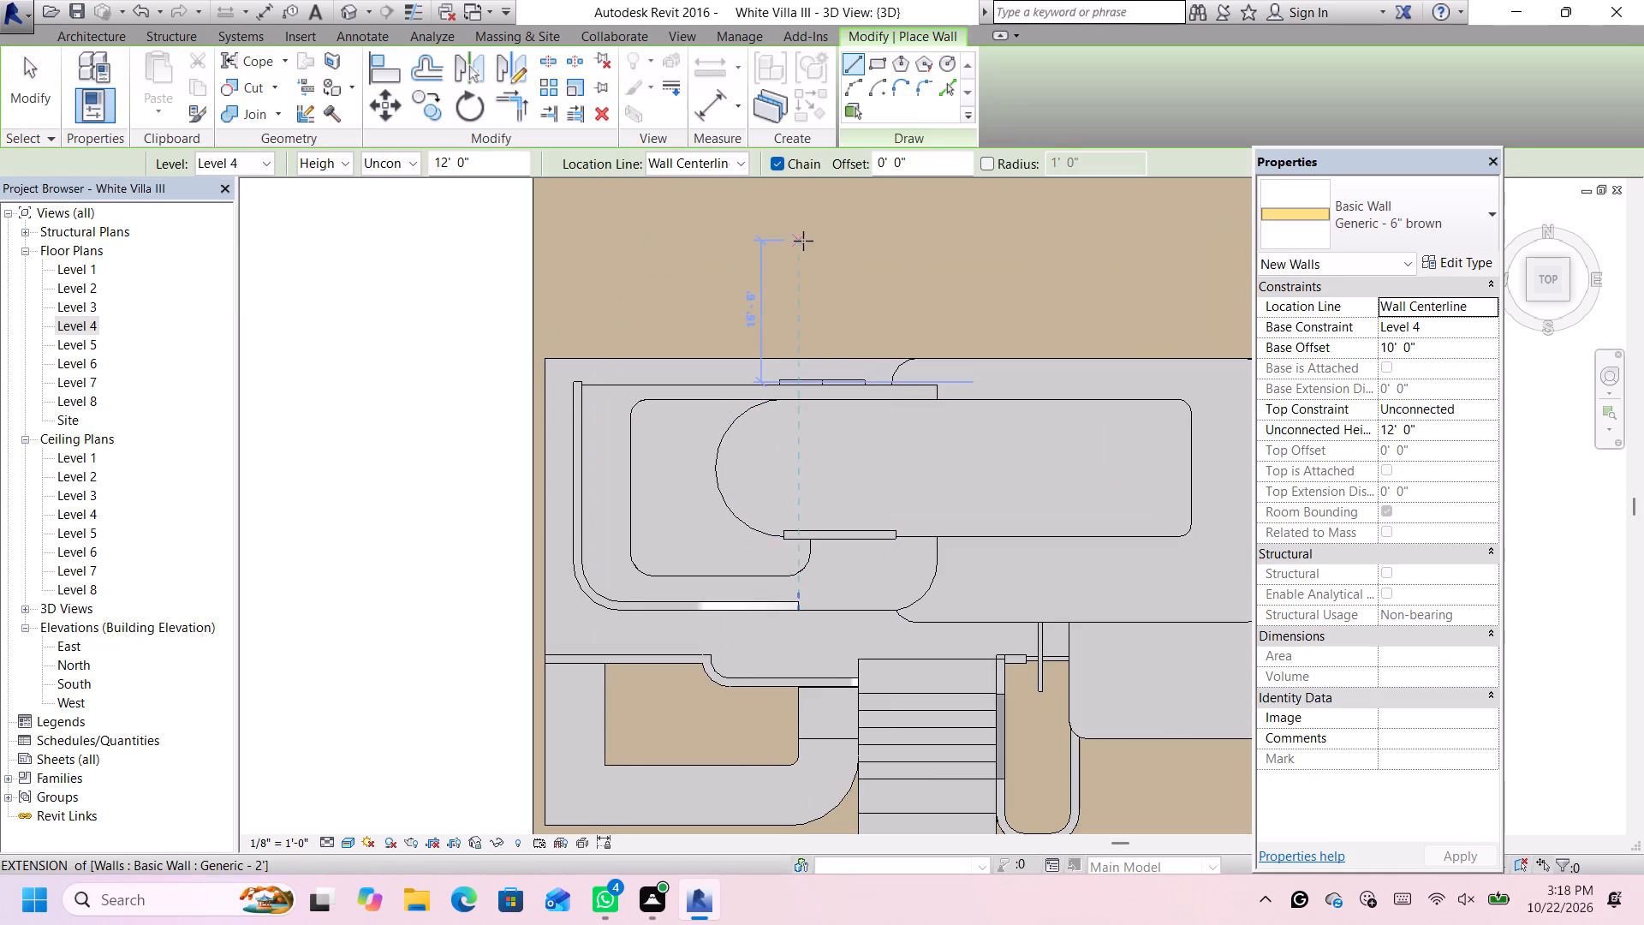
left_click(854, 85)
scroll(932, 462, "up", 4)
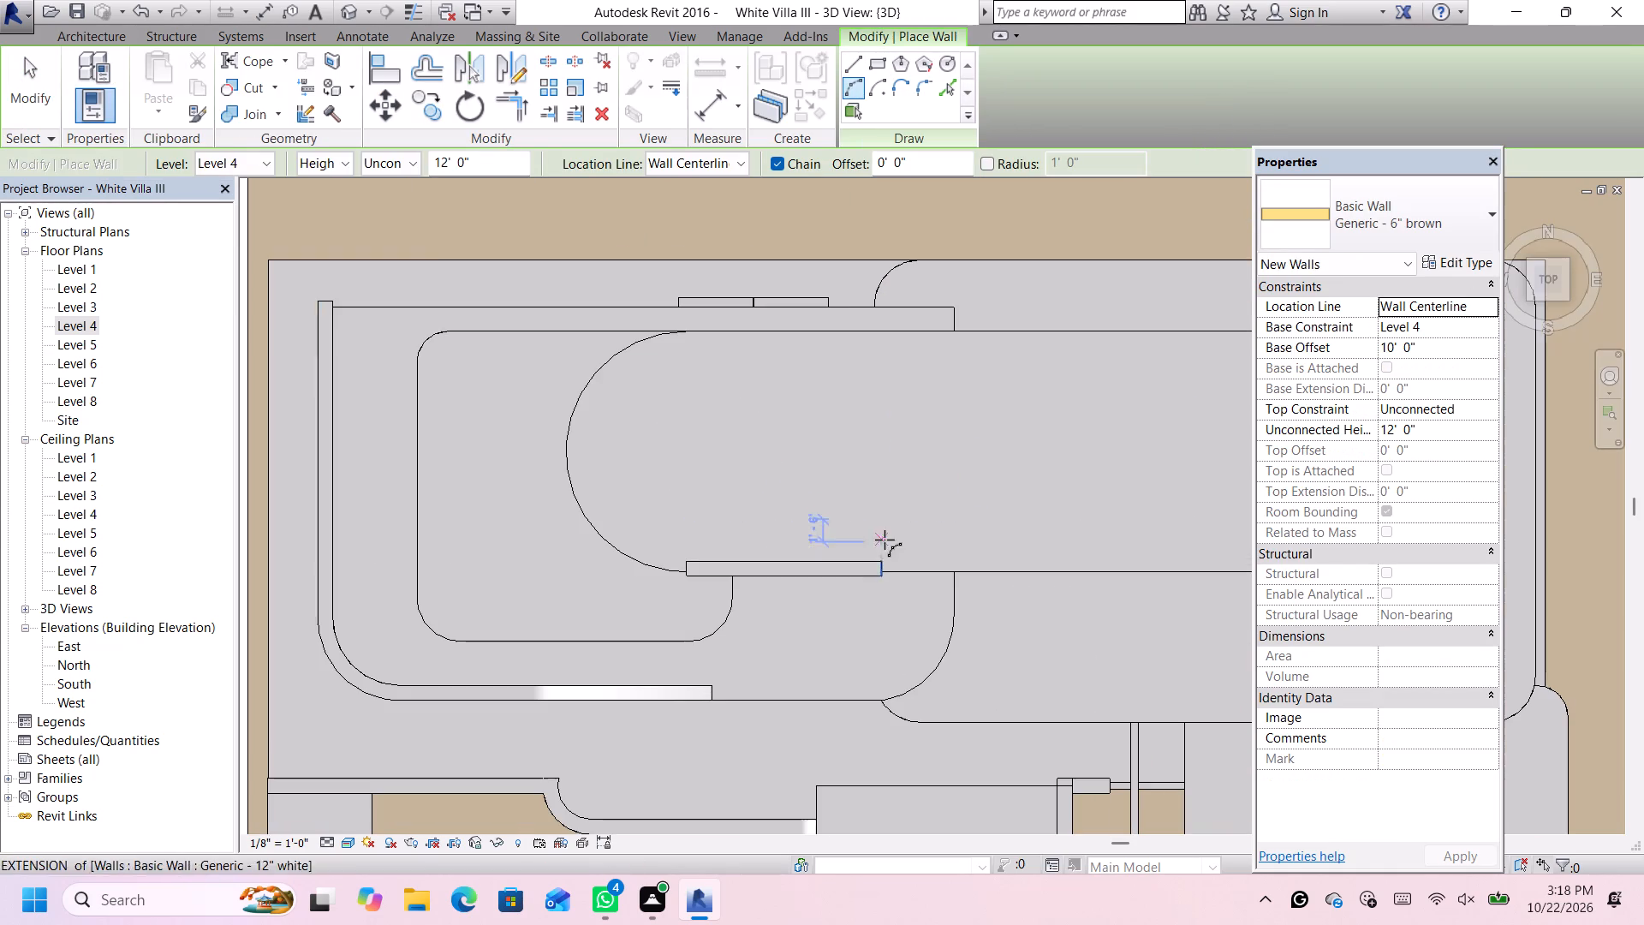
left_click(883, 562)
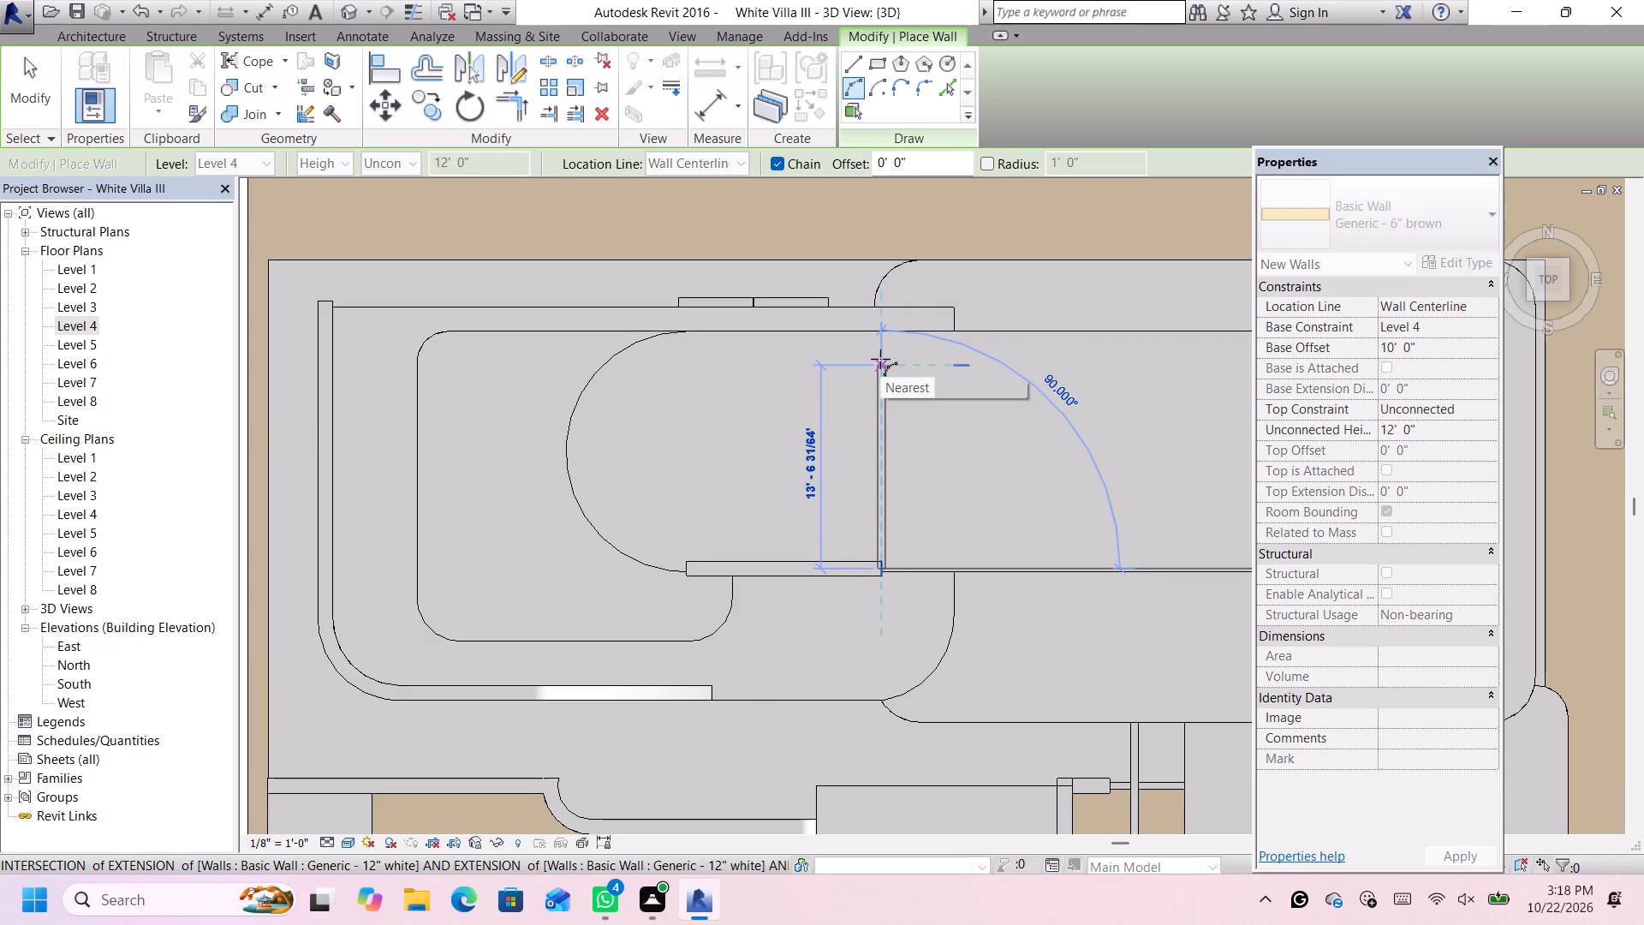
key("Escape")
left_click(1357, 209)
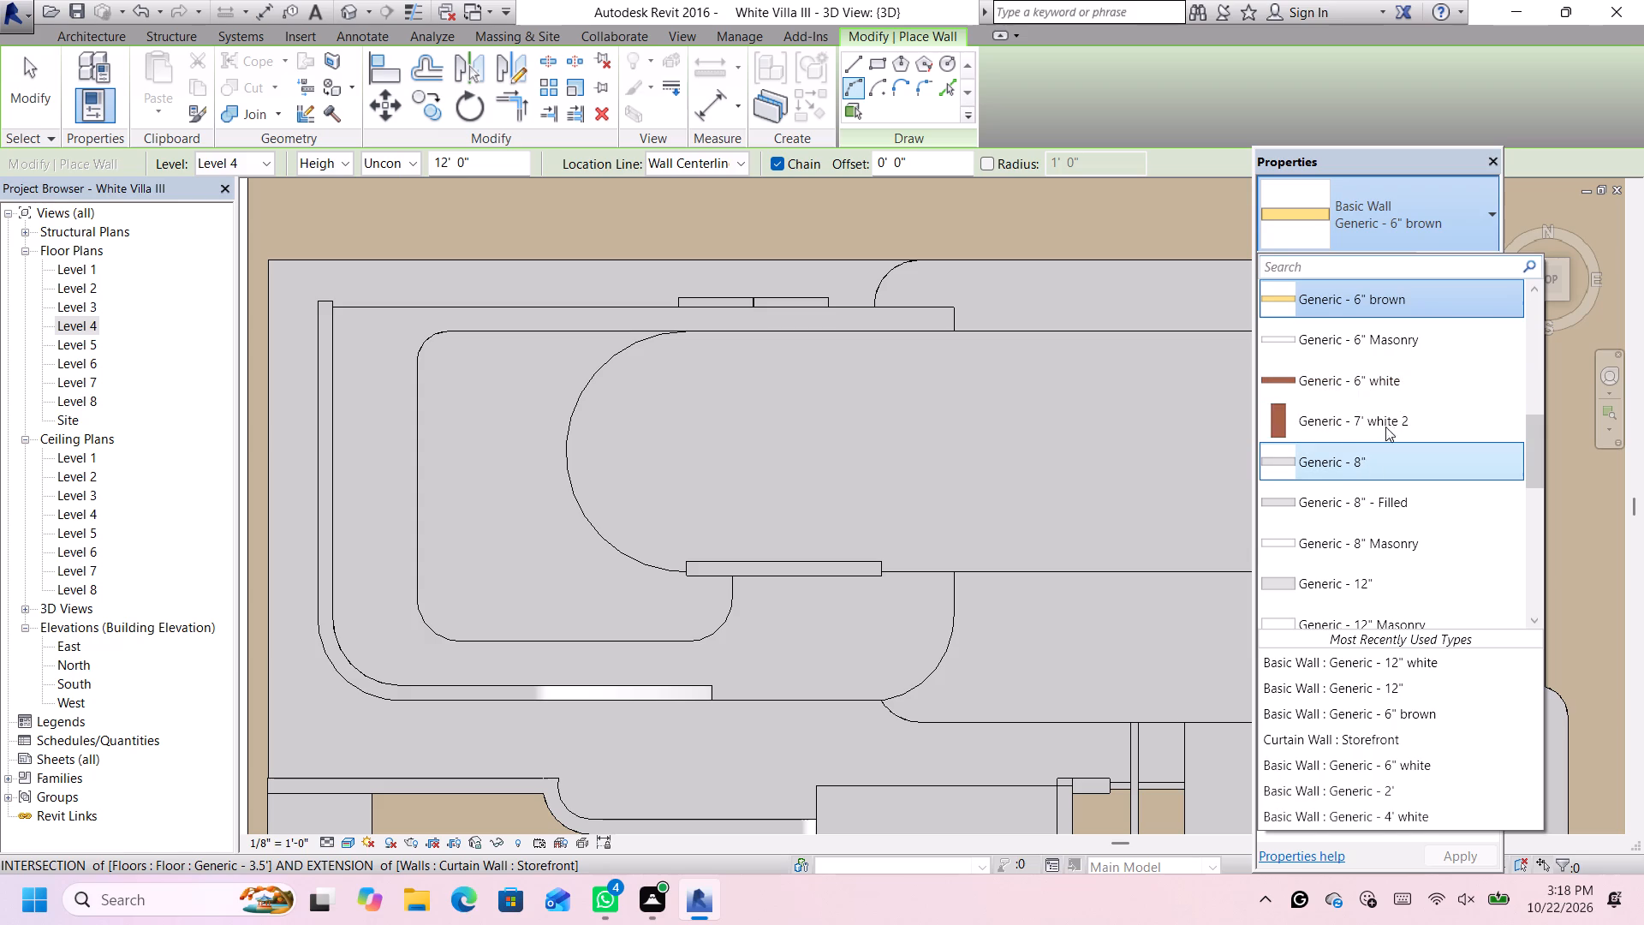
scroll(1397, 380, "down", 4)
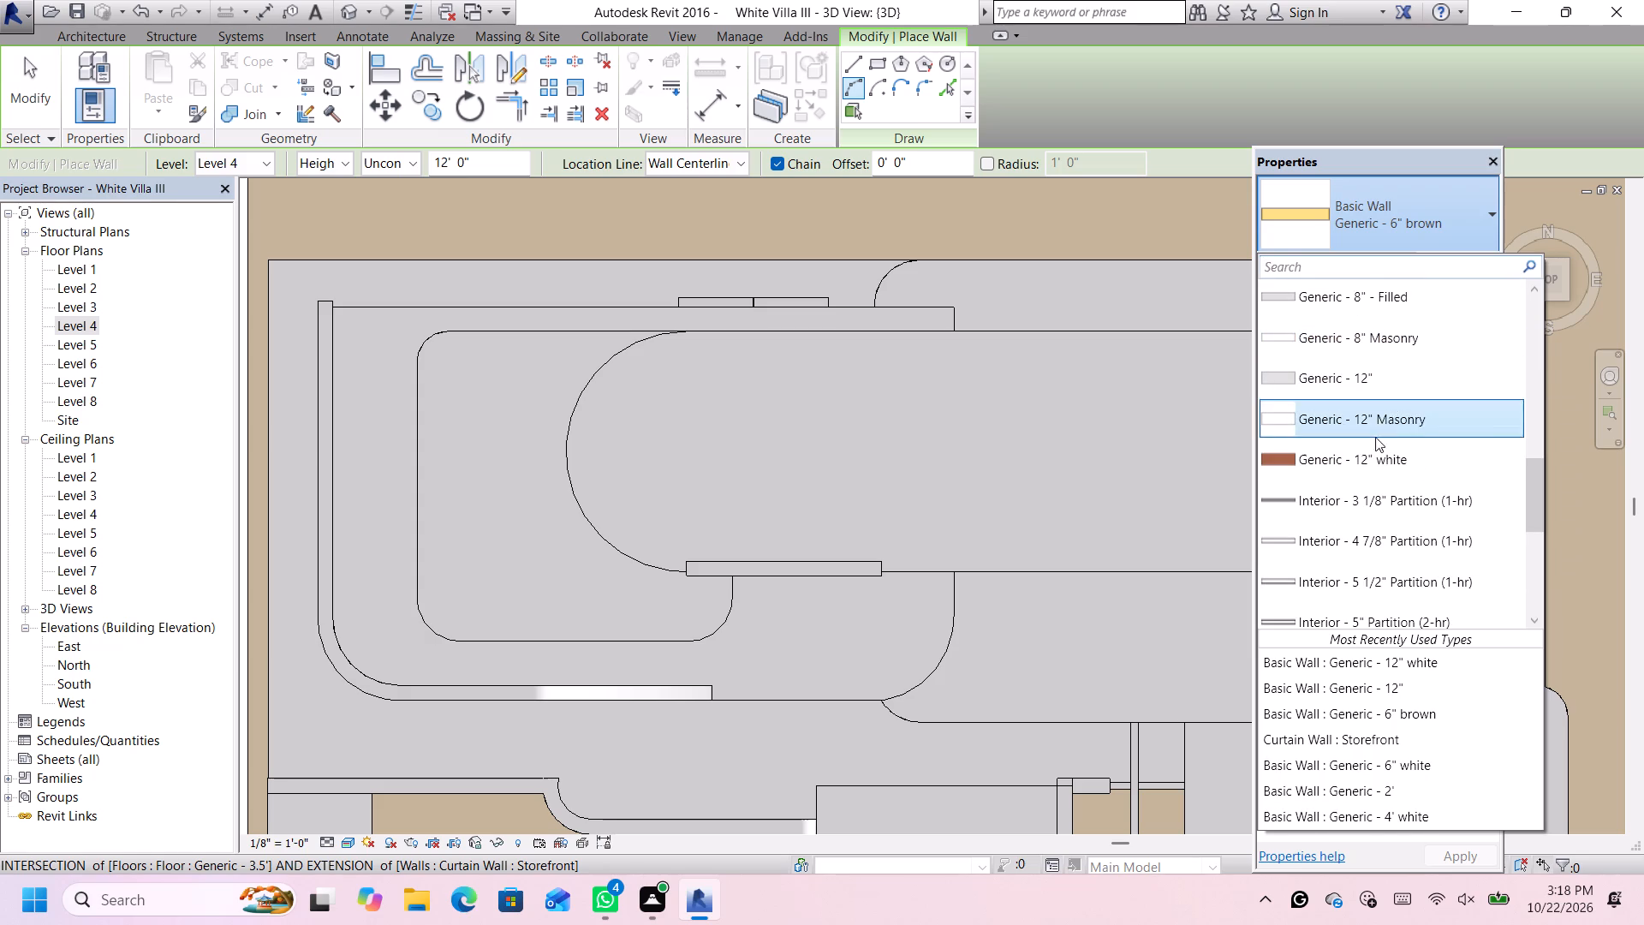
left_click(1373, 462)
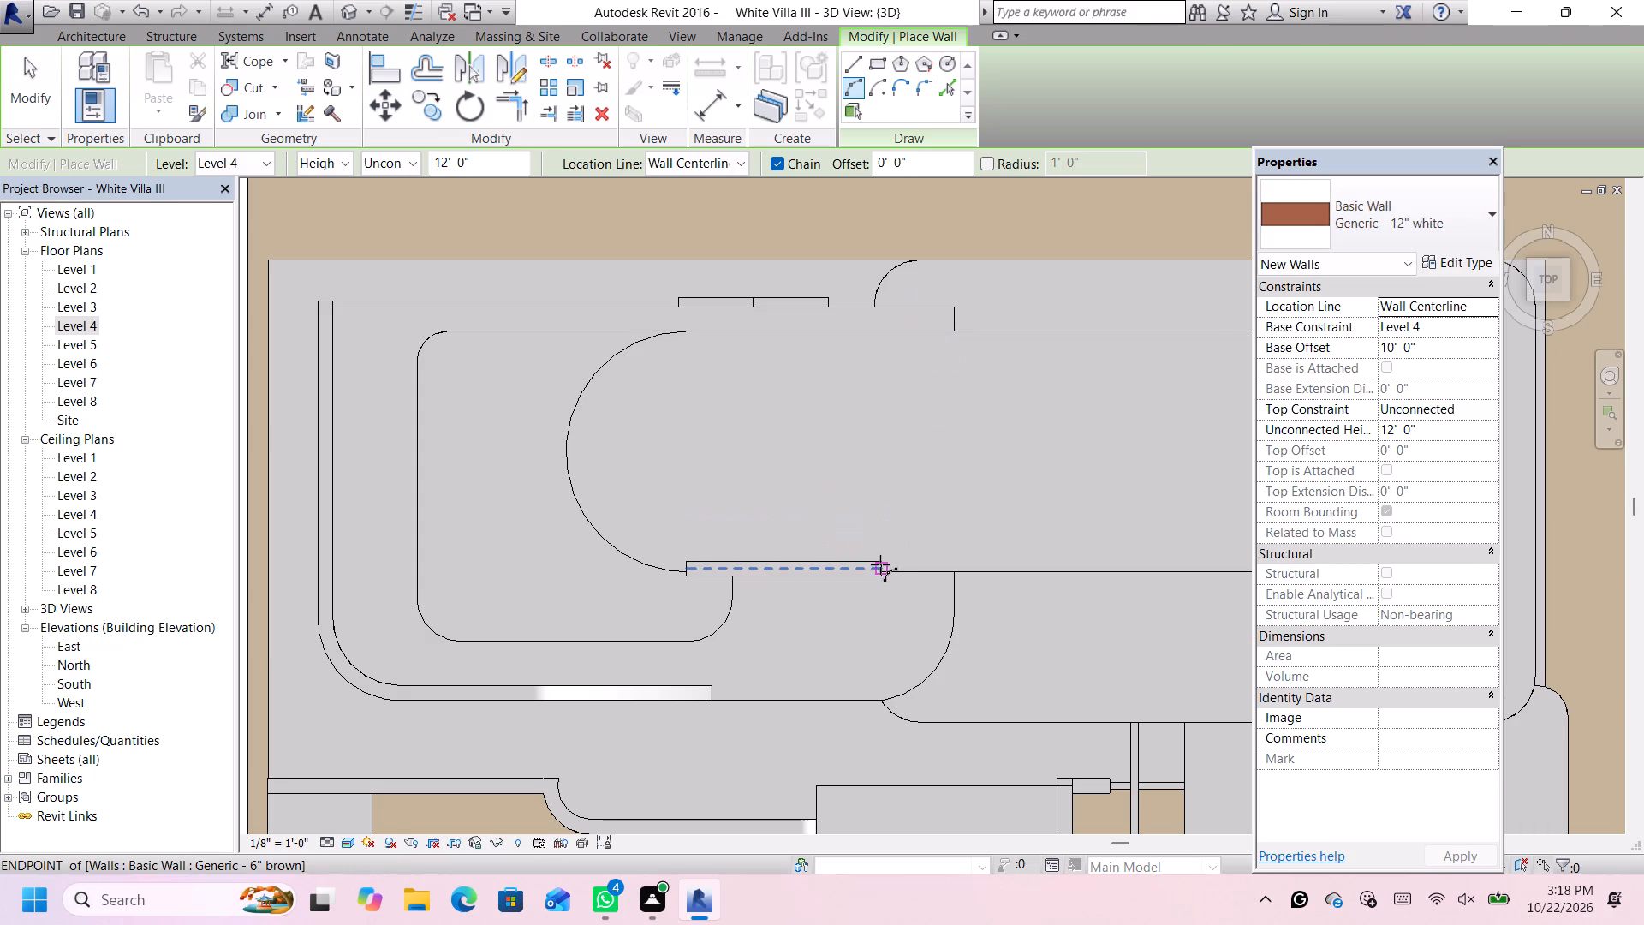
left_click(880, 564)
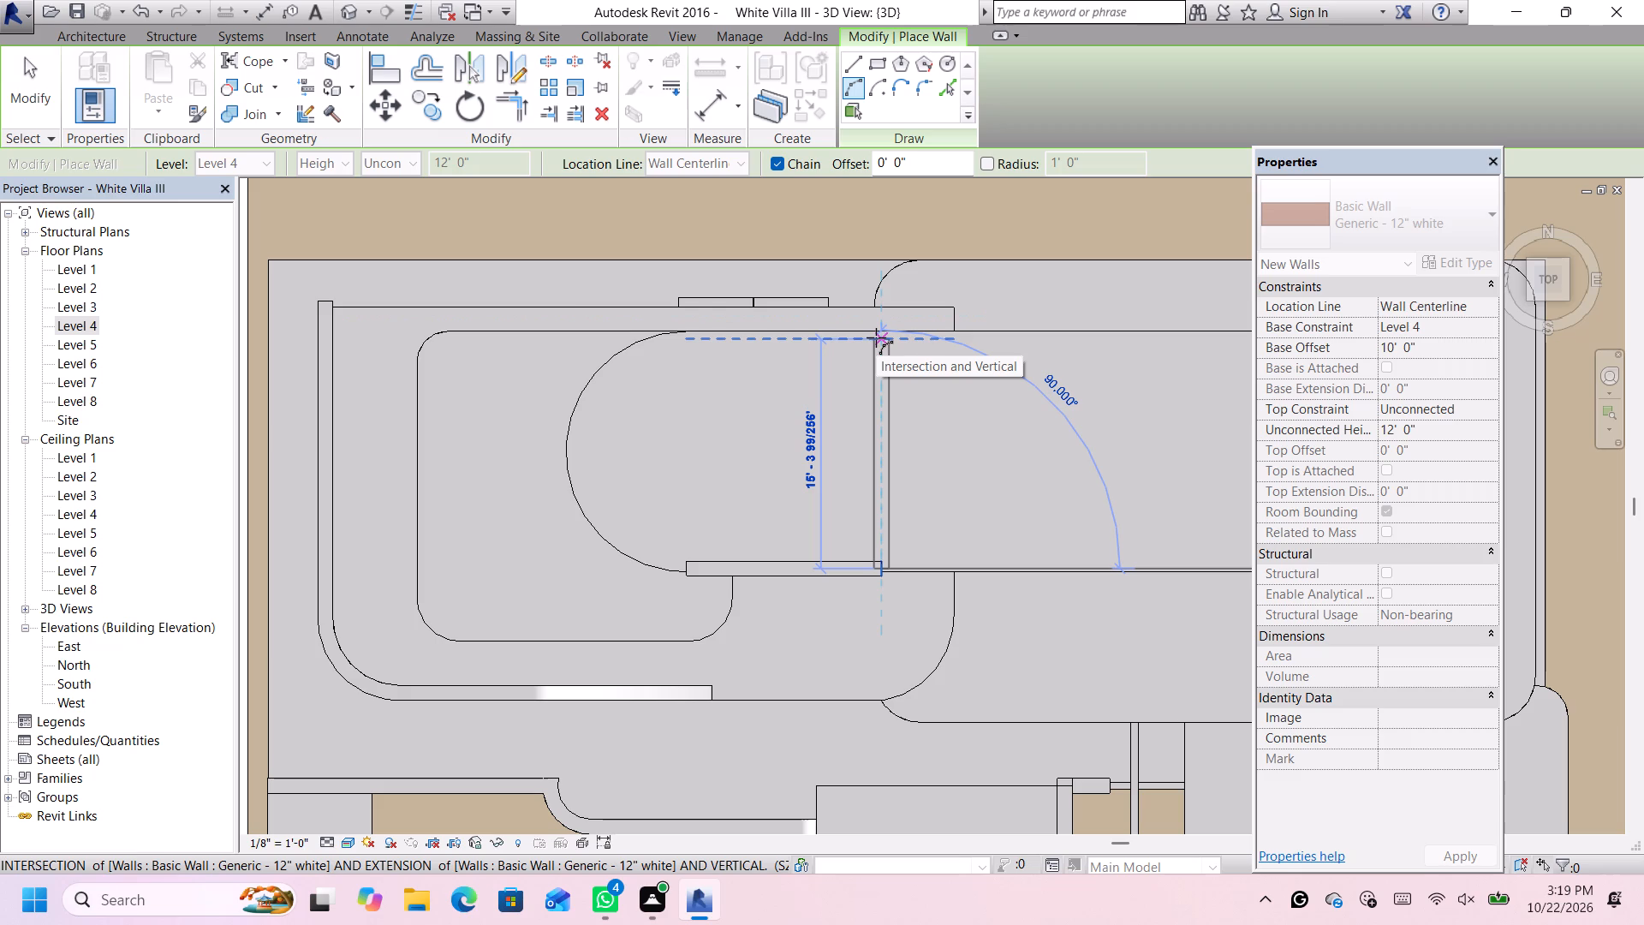
left_click(876, 337)
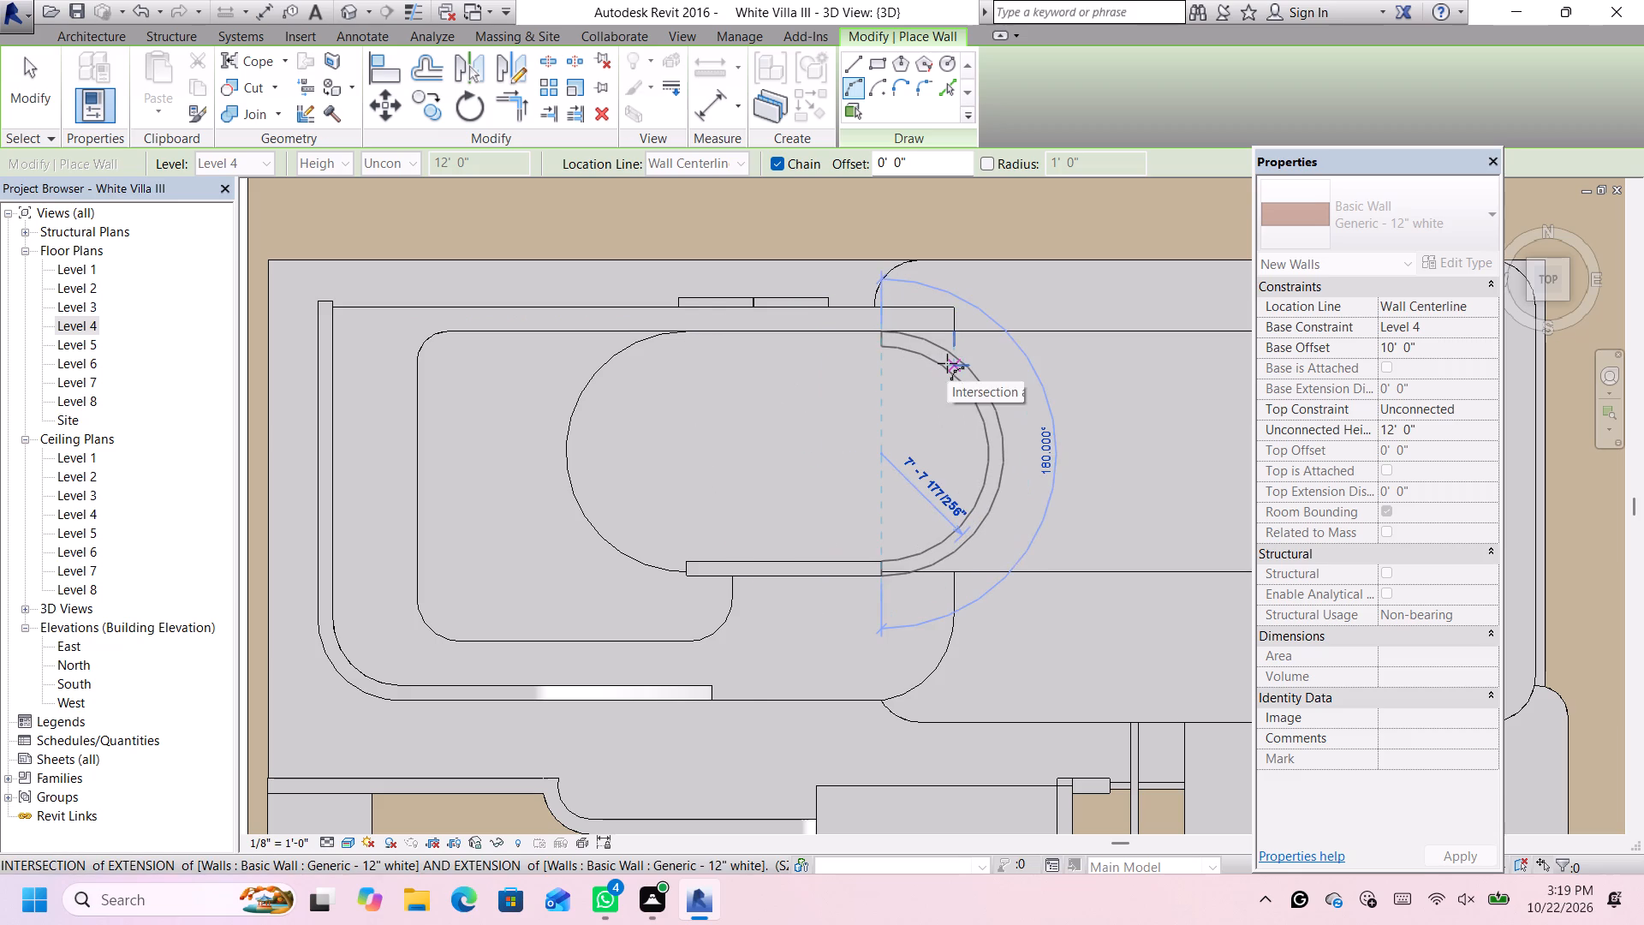
left_click(947, 363)
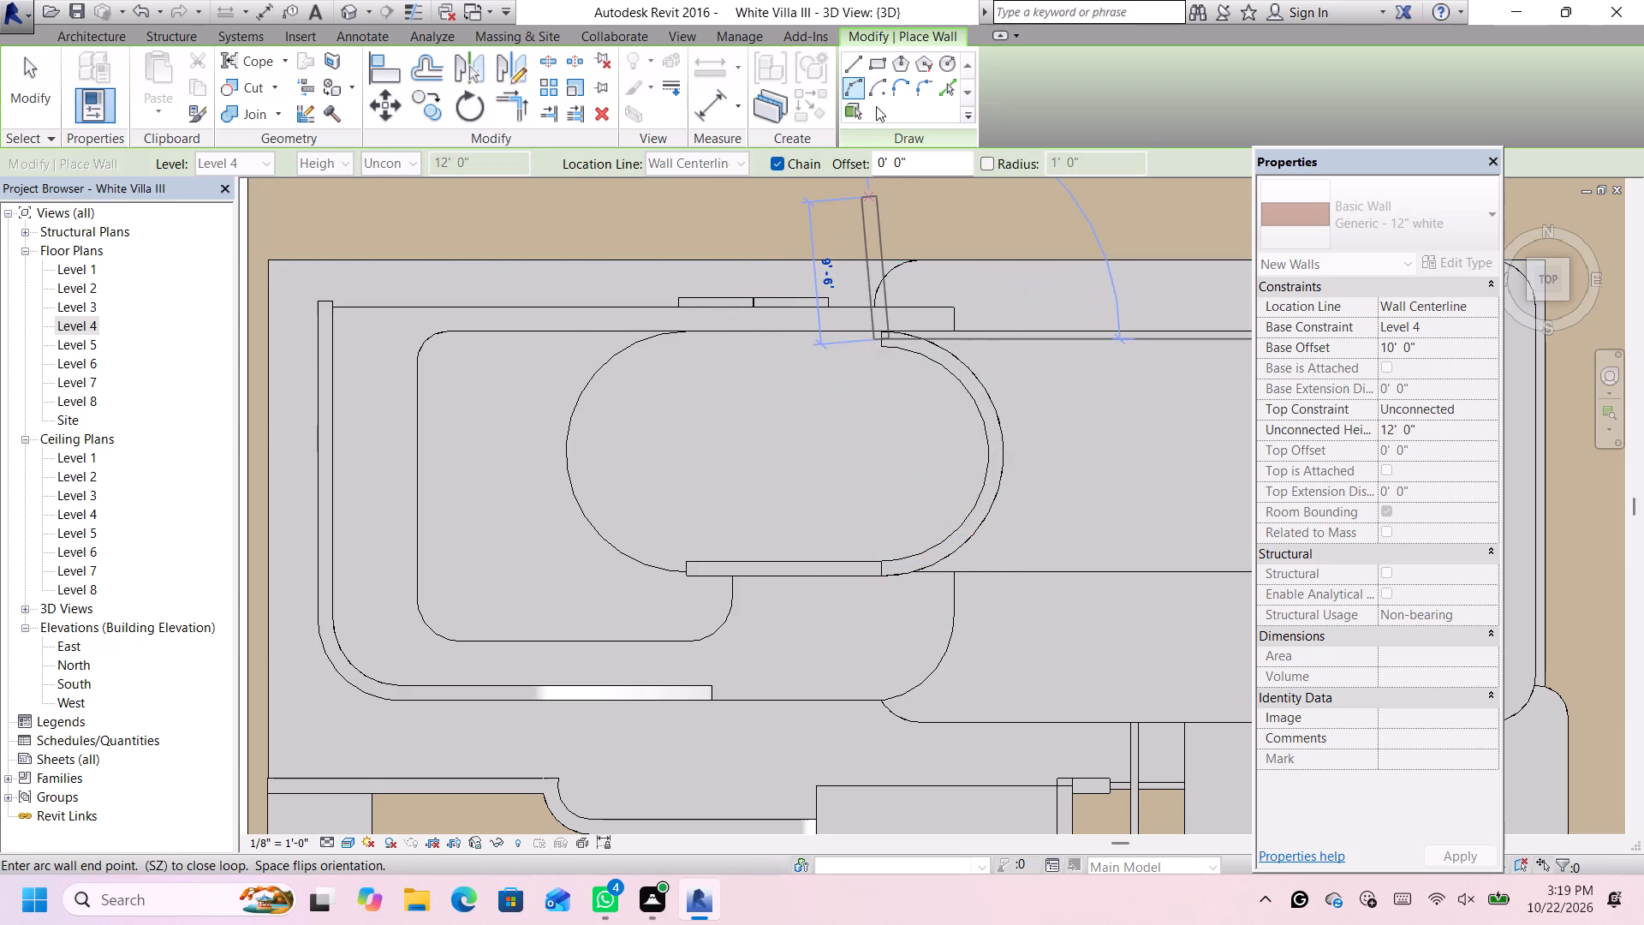
Draw a 13' 0" straight wall westward along the upper roof's rear edge from the semicircular wall's north end.
left_click(853, 61)
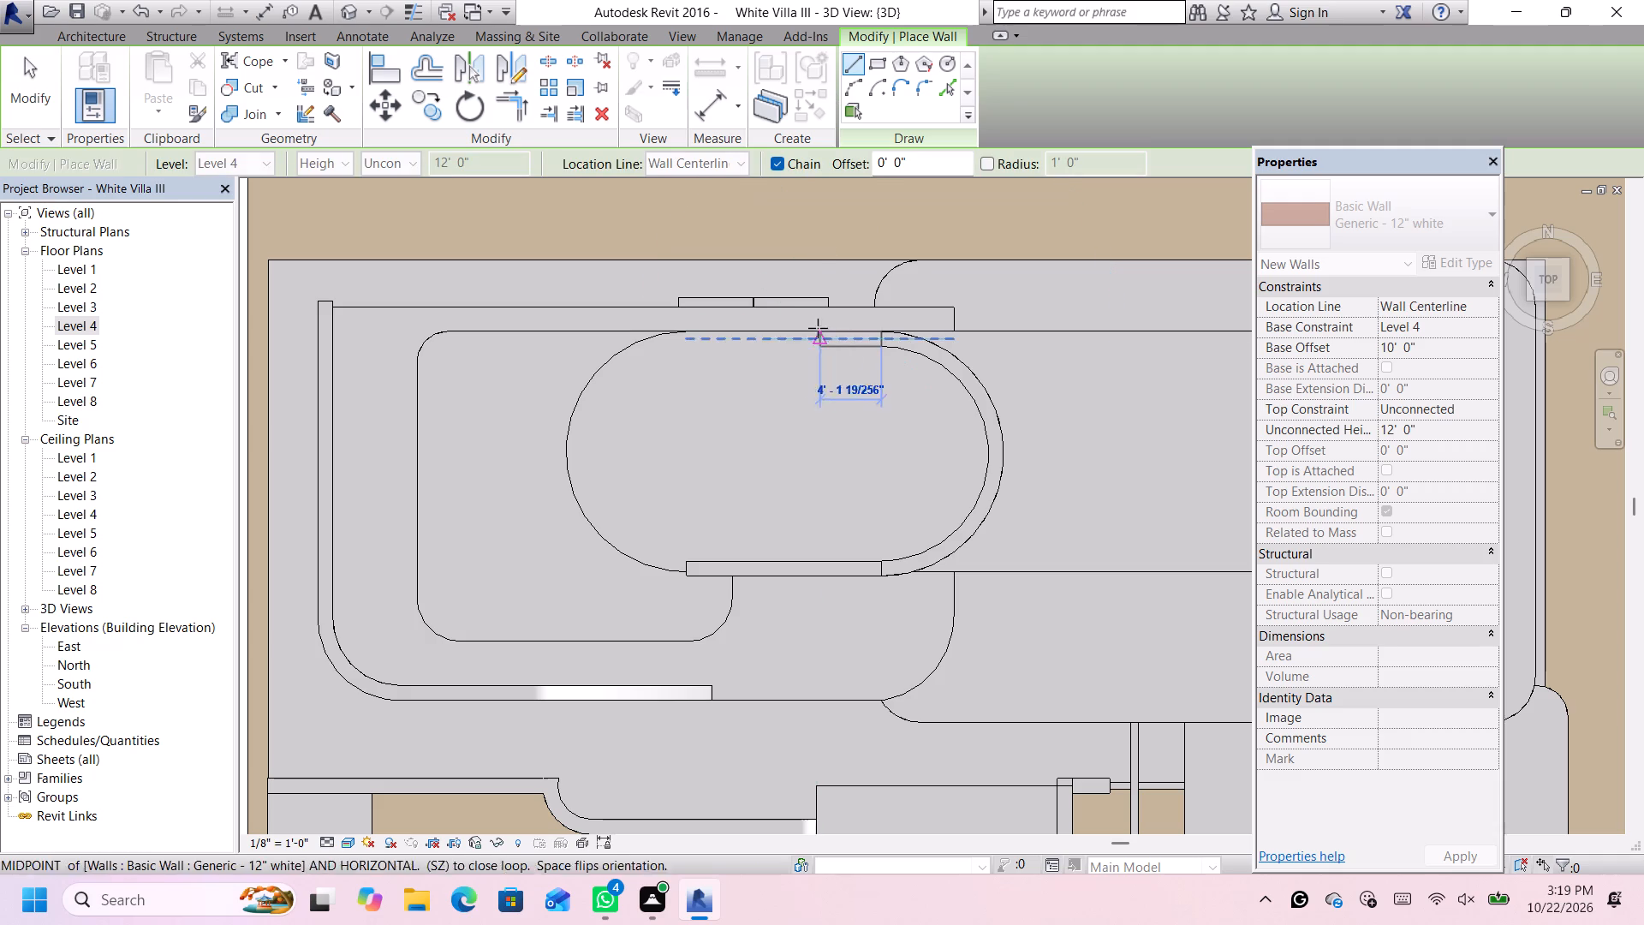
left_click(686, 342)
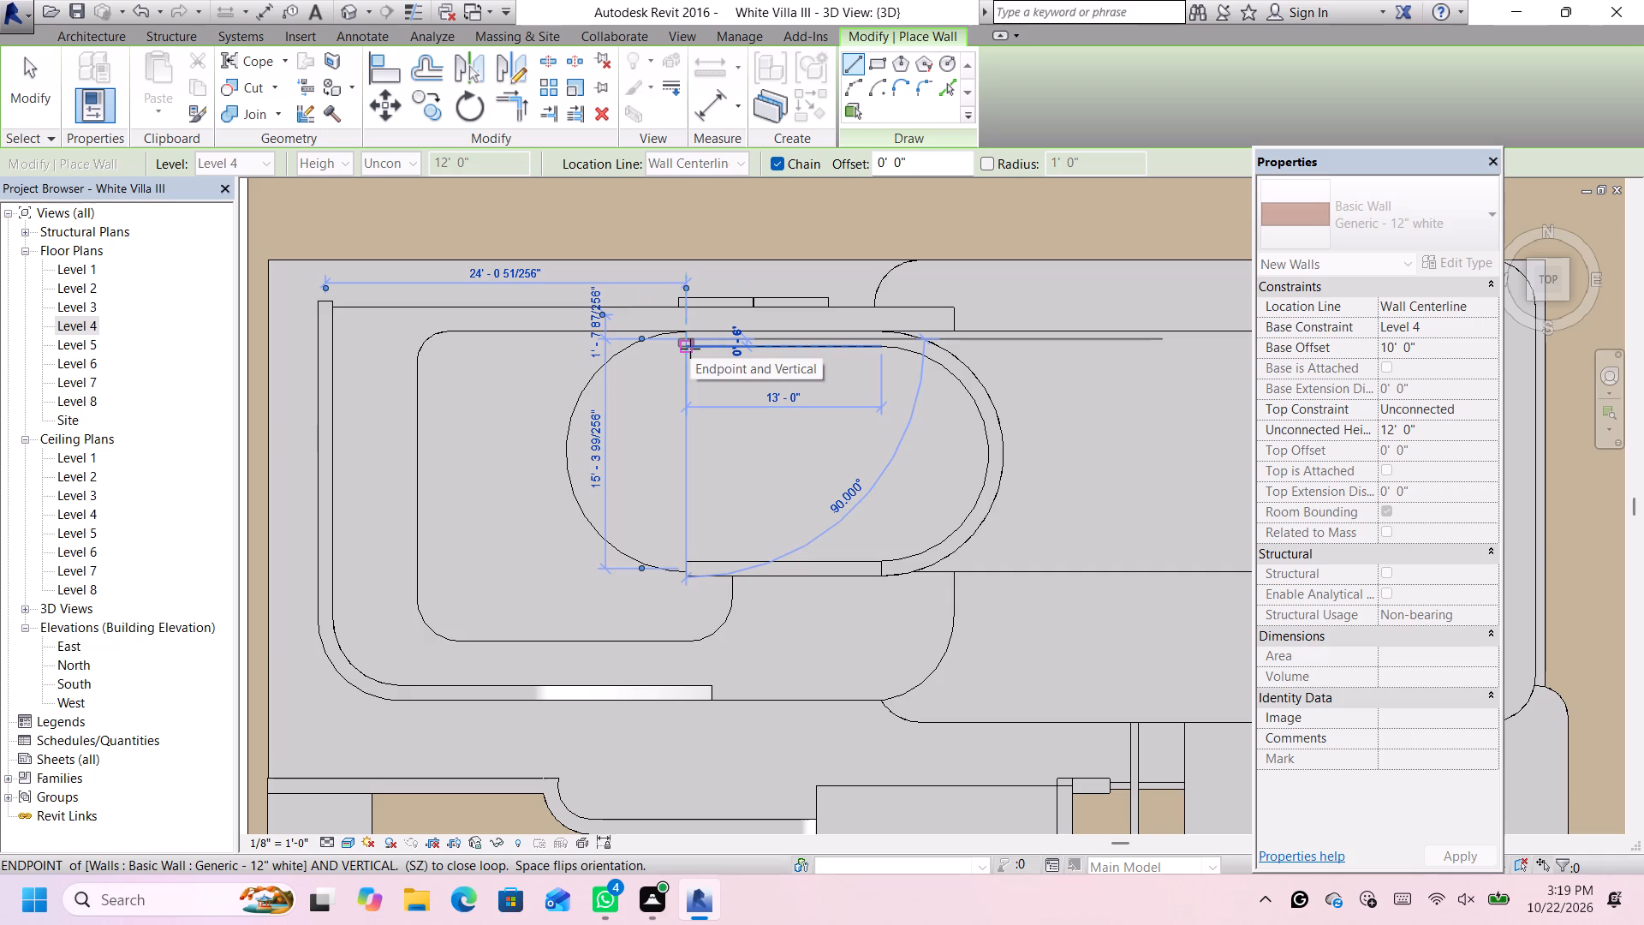
key("less")
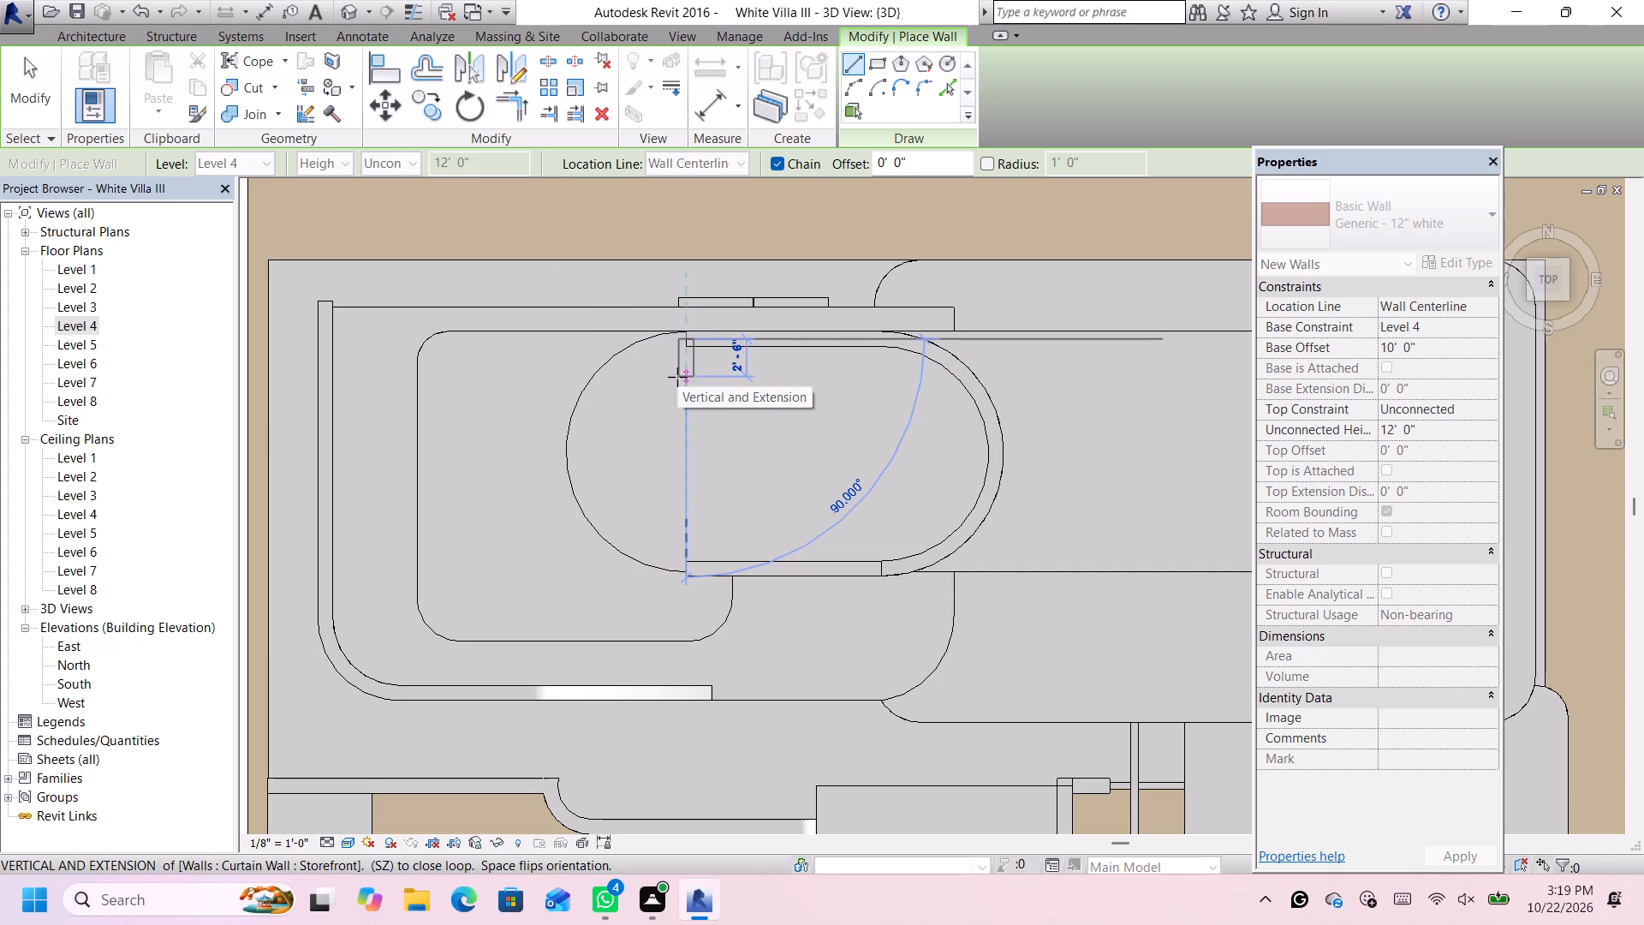
key("Escape")
key("Escape")
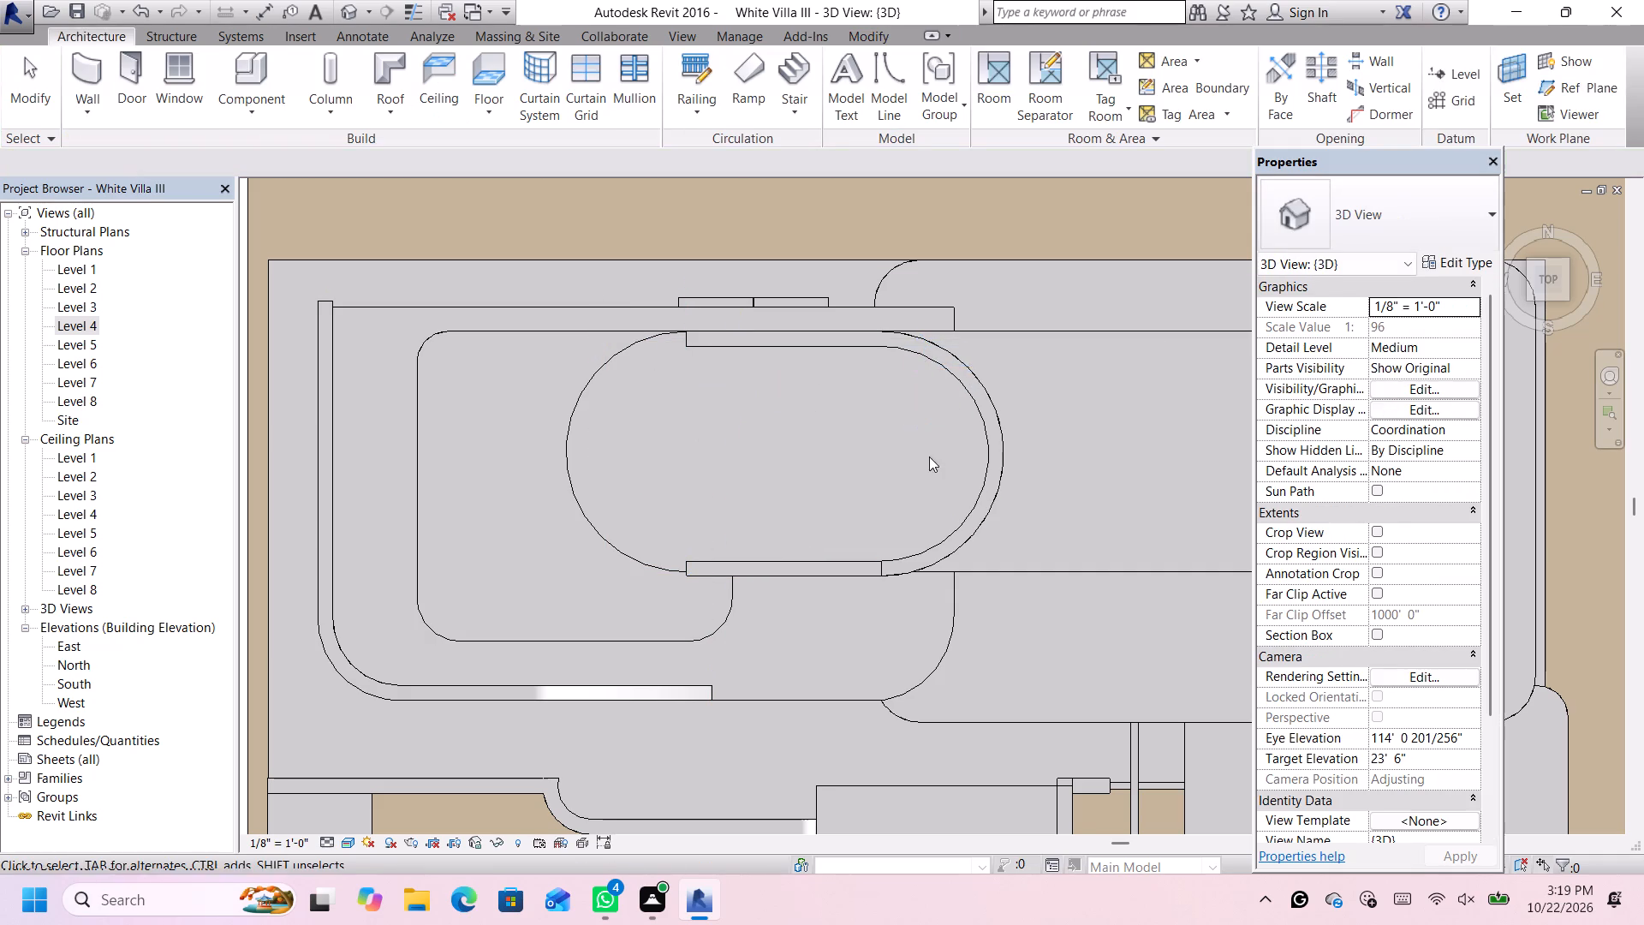
In the 3D view, set the semicircular wall's base offset from Level 4 to 5' 6".
scroll(934, 471, "down", 6)
scroll(1053, 553, "up", 2)
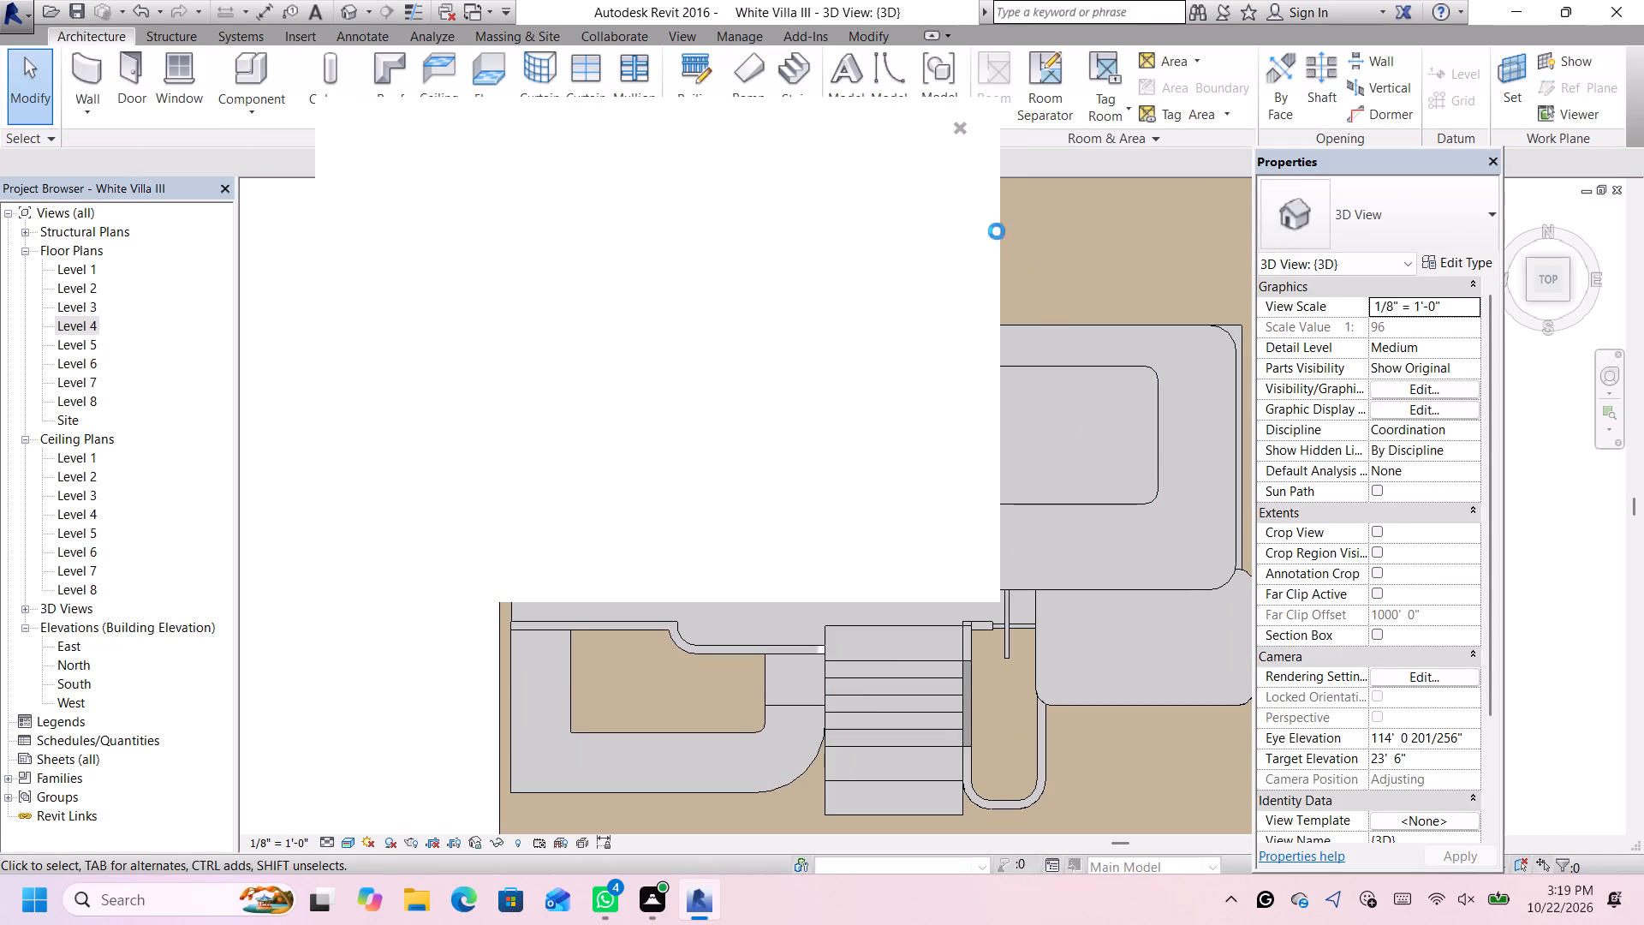
left_click(963, 120)
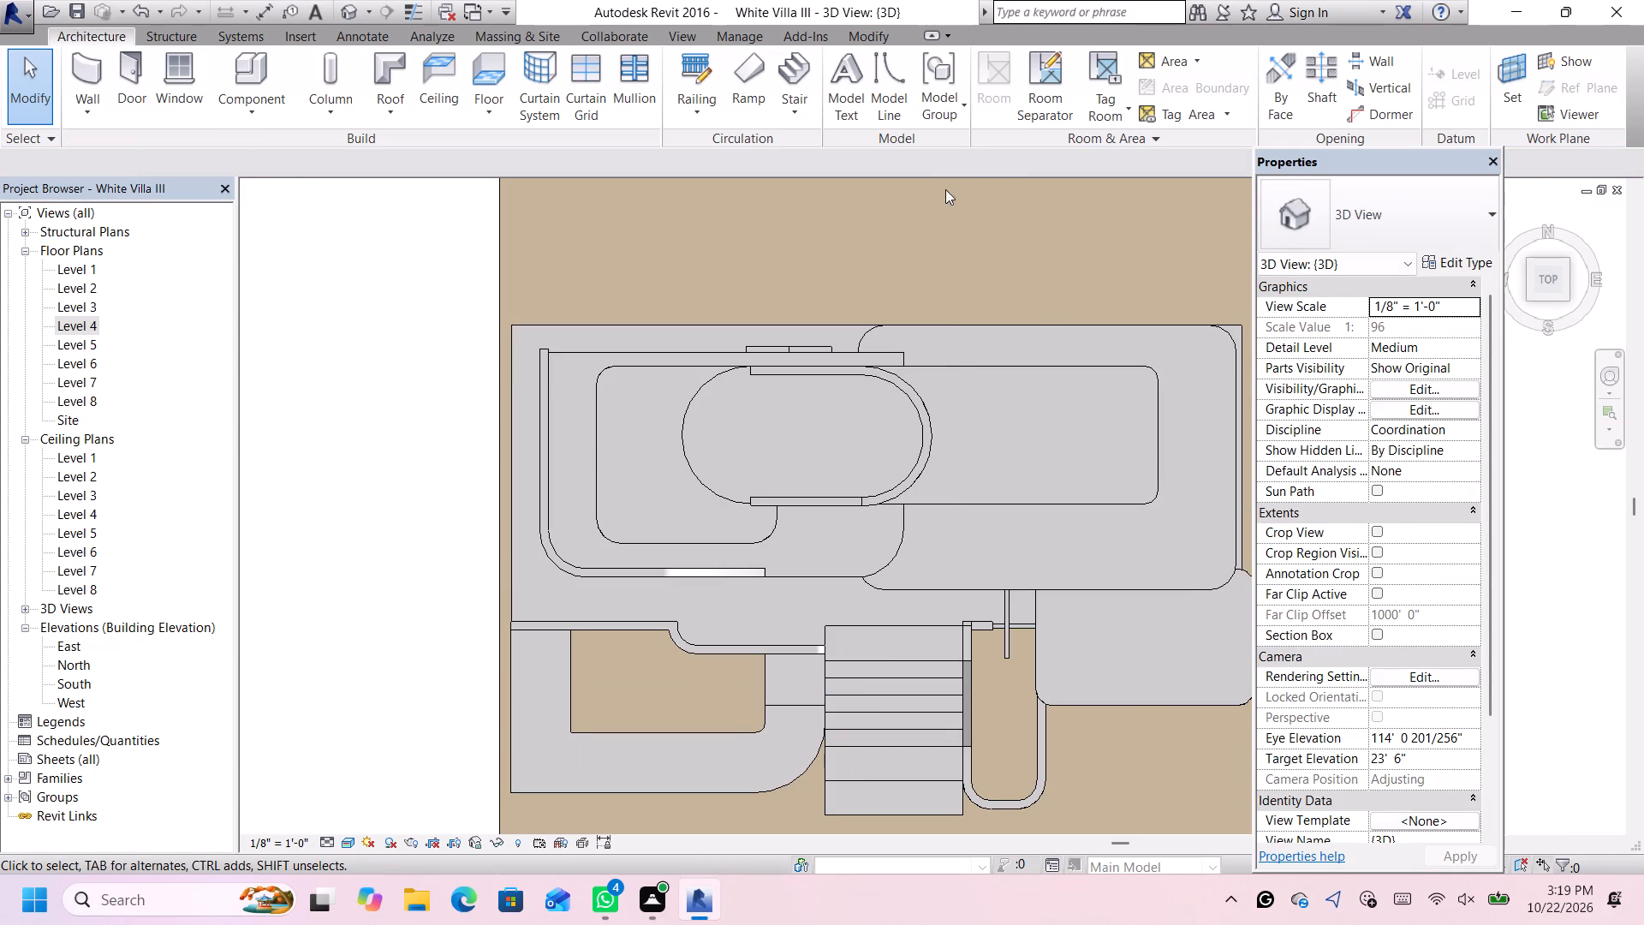
left_click(347, 3)
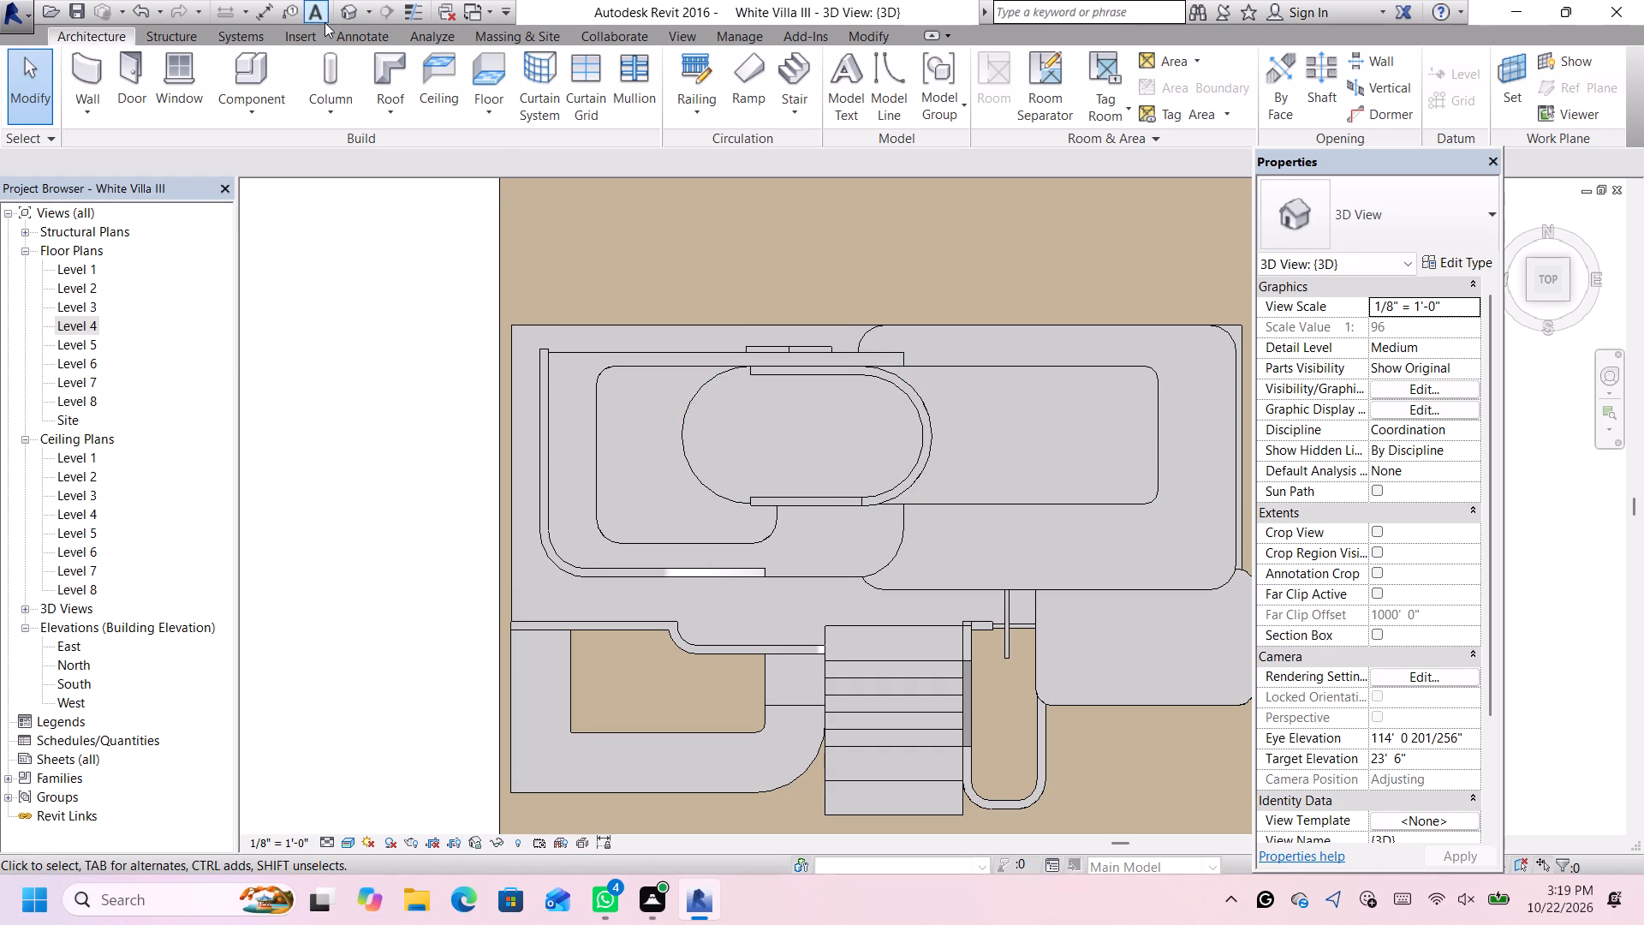
left_click(340, 10)
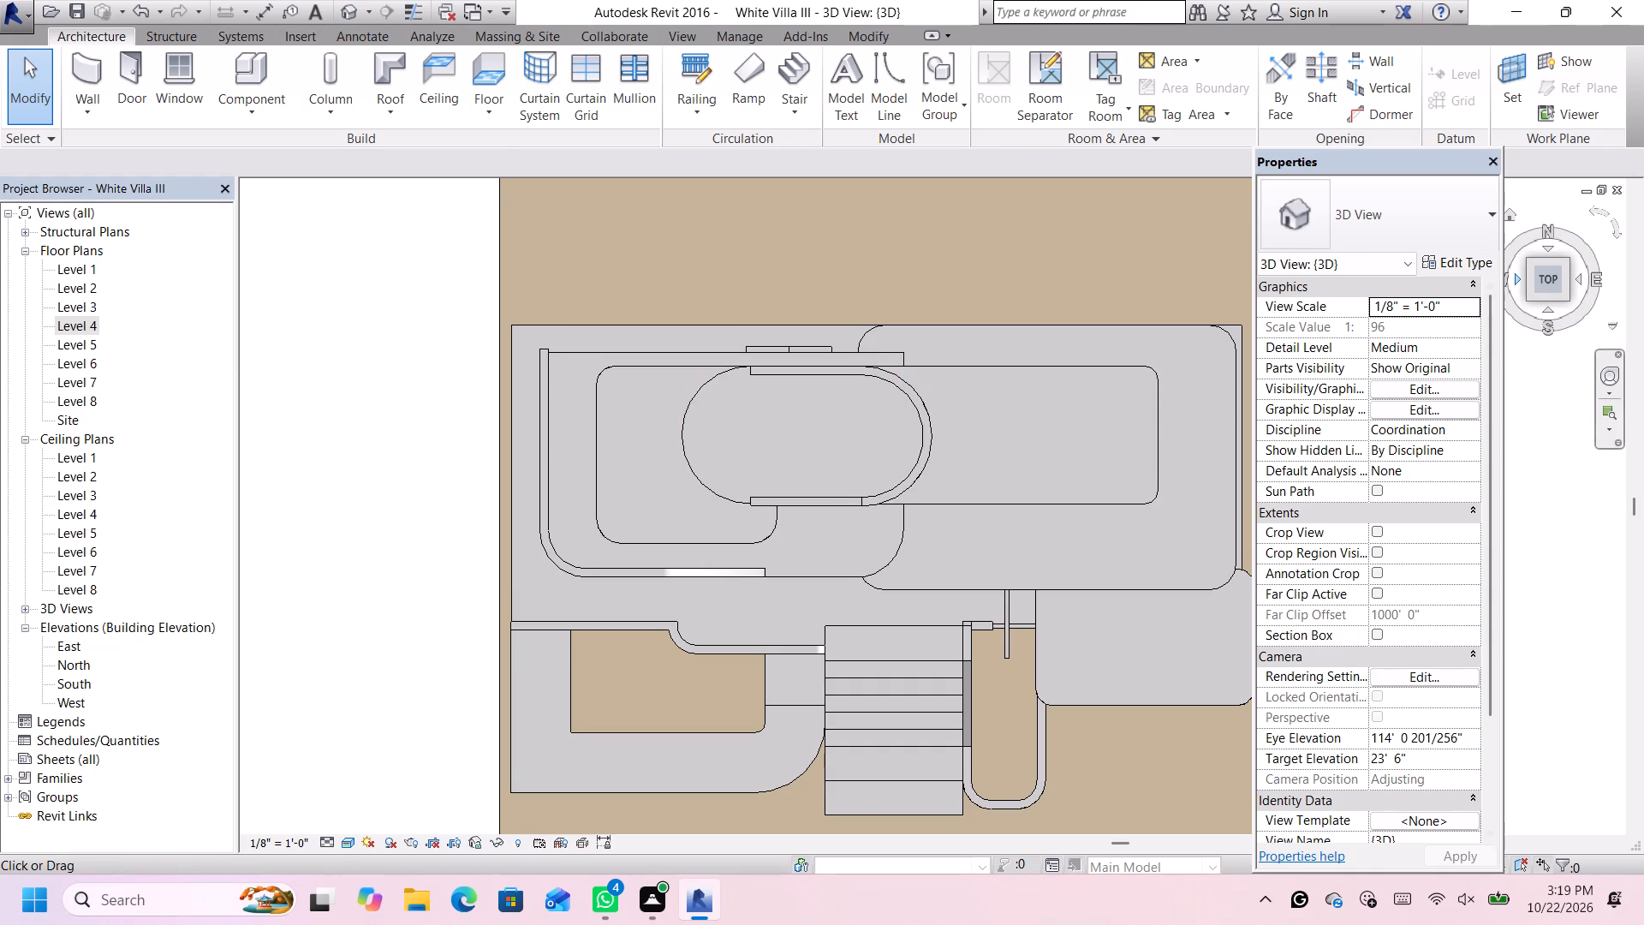
left_click(1533, 295)
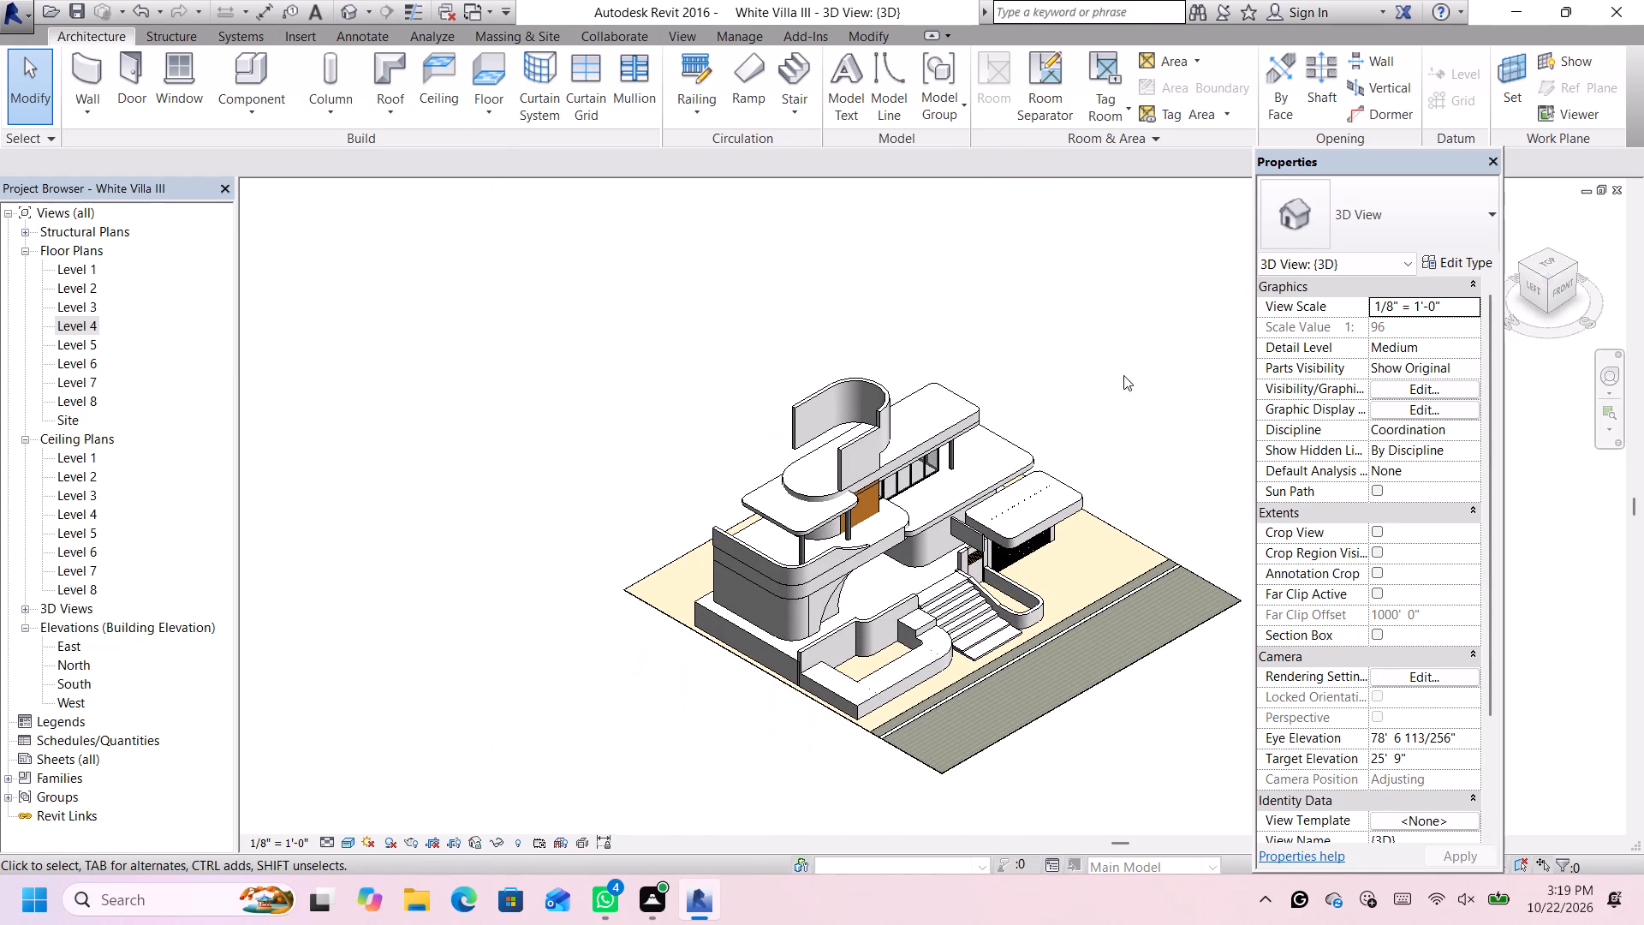
left_click(1575, 261)
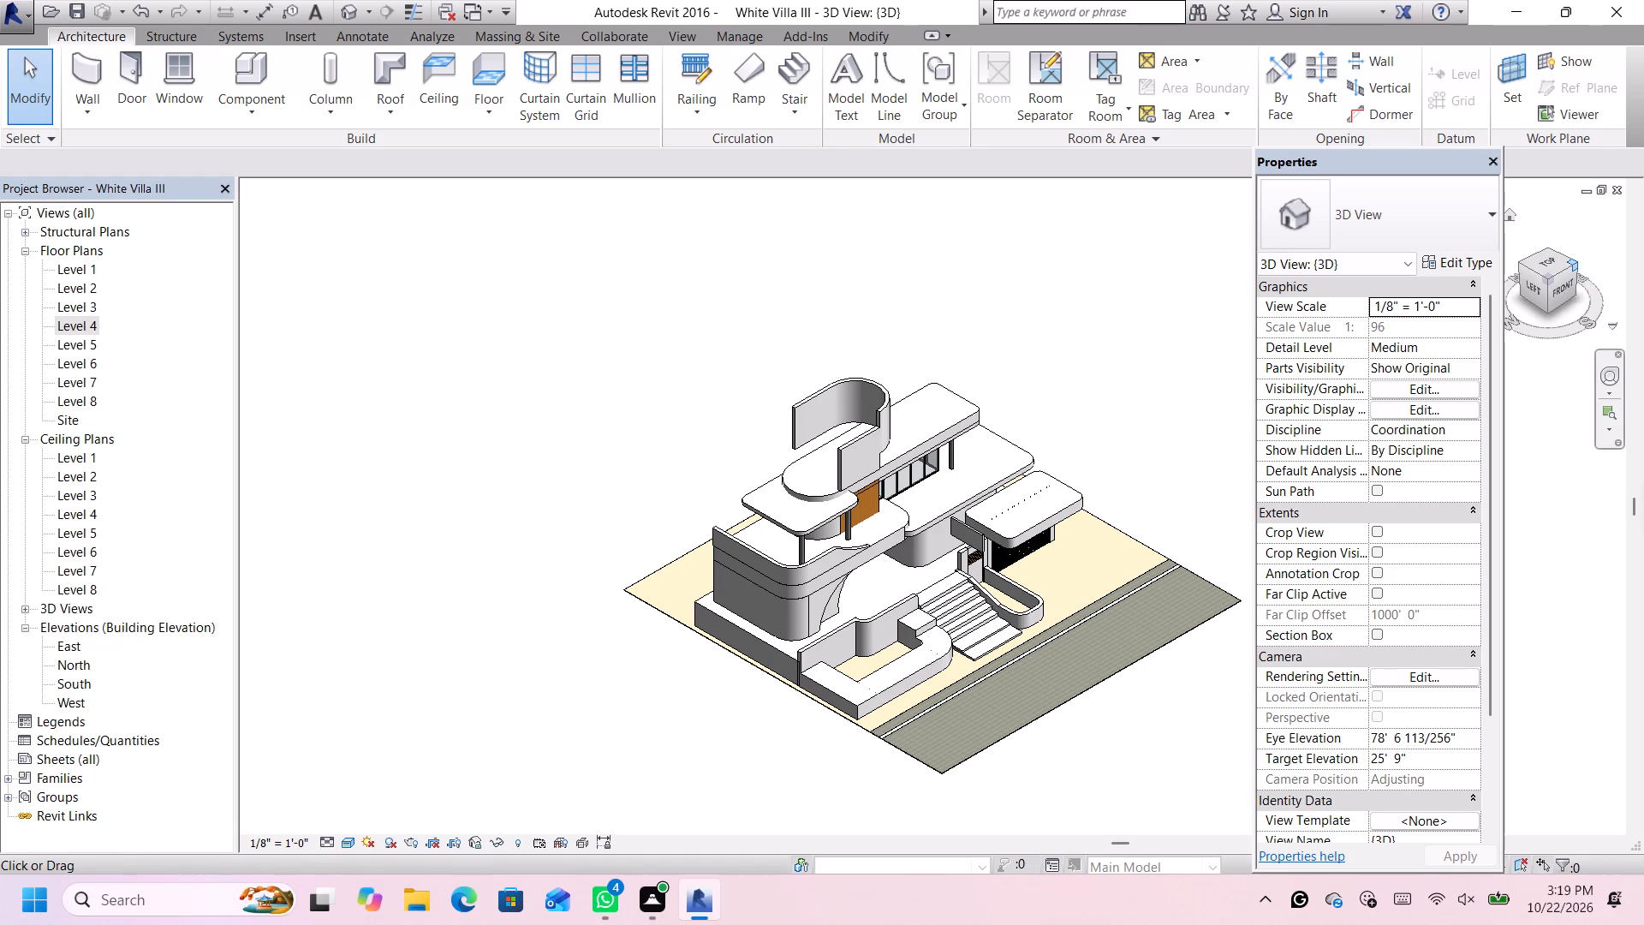
scroll(1017, 392, "up", 2)
left_click(973, 367)
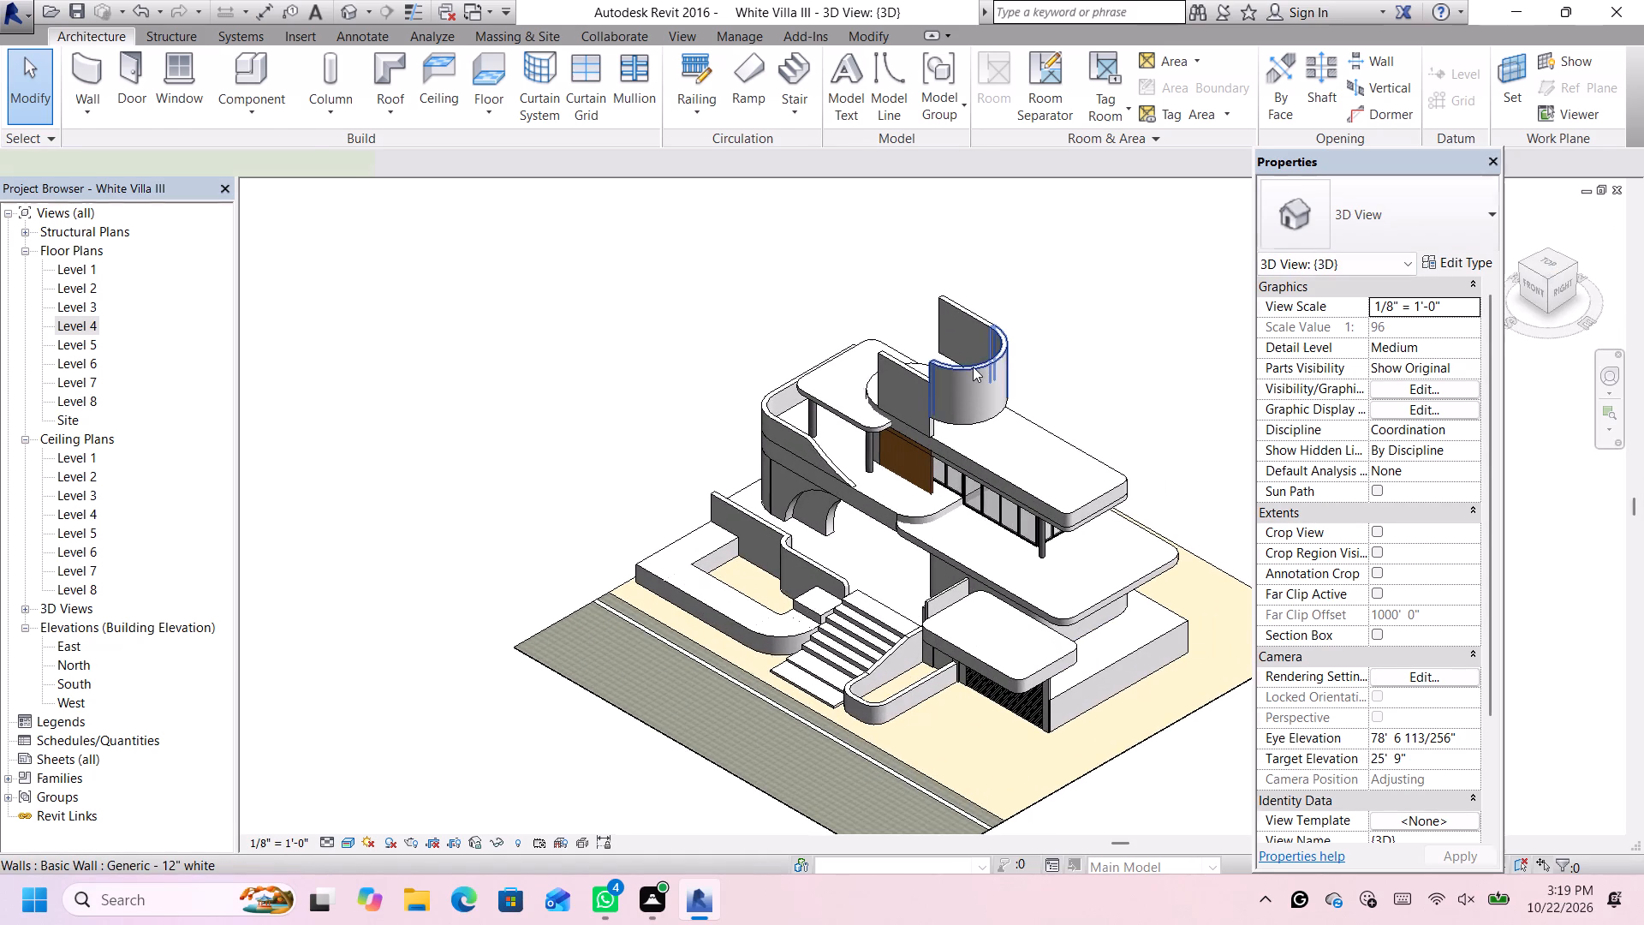
left_click(1451, 349)
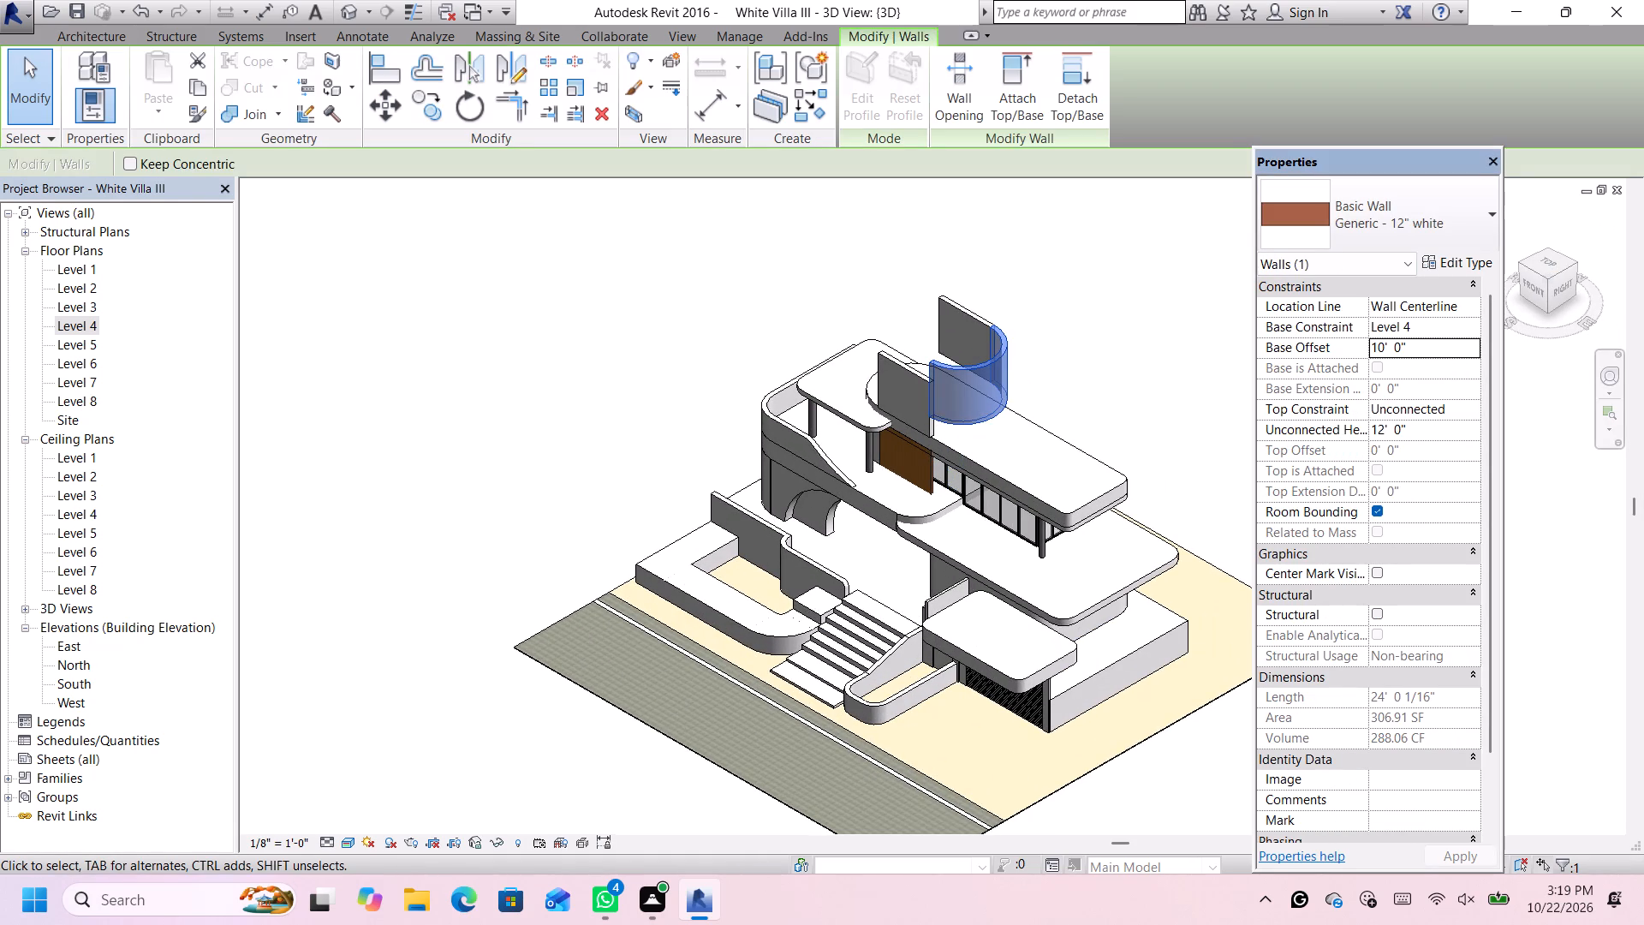
key("BackSpace")
key("5")
type(".5")
key("apostrophe")
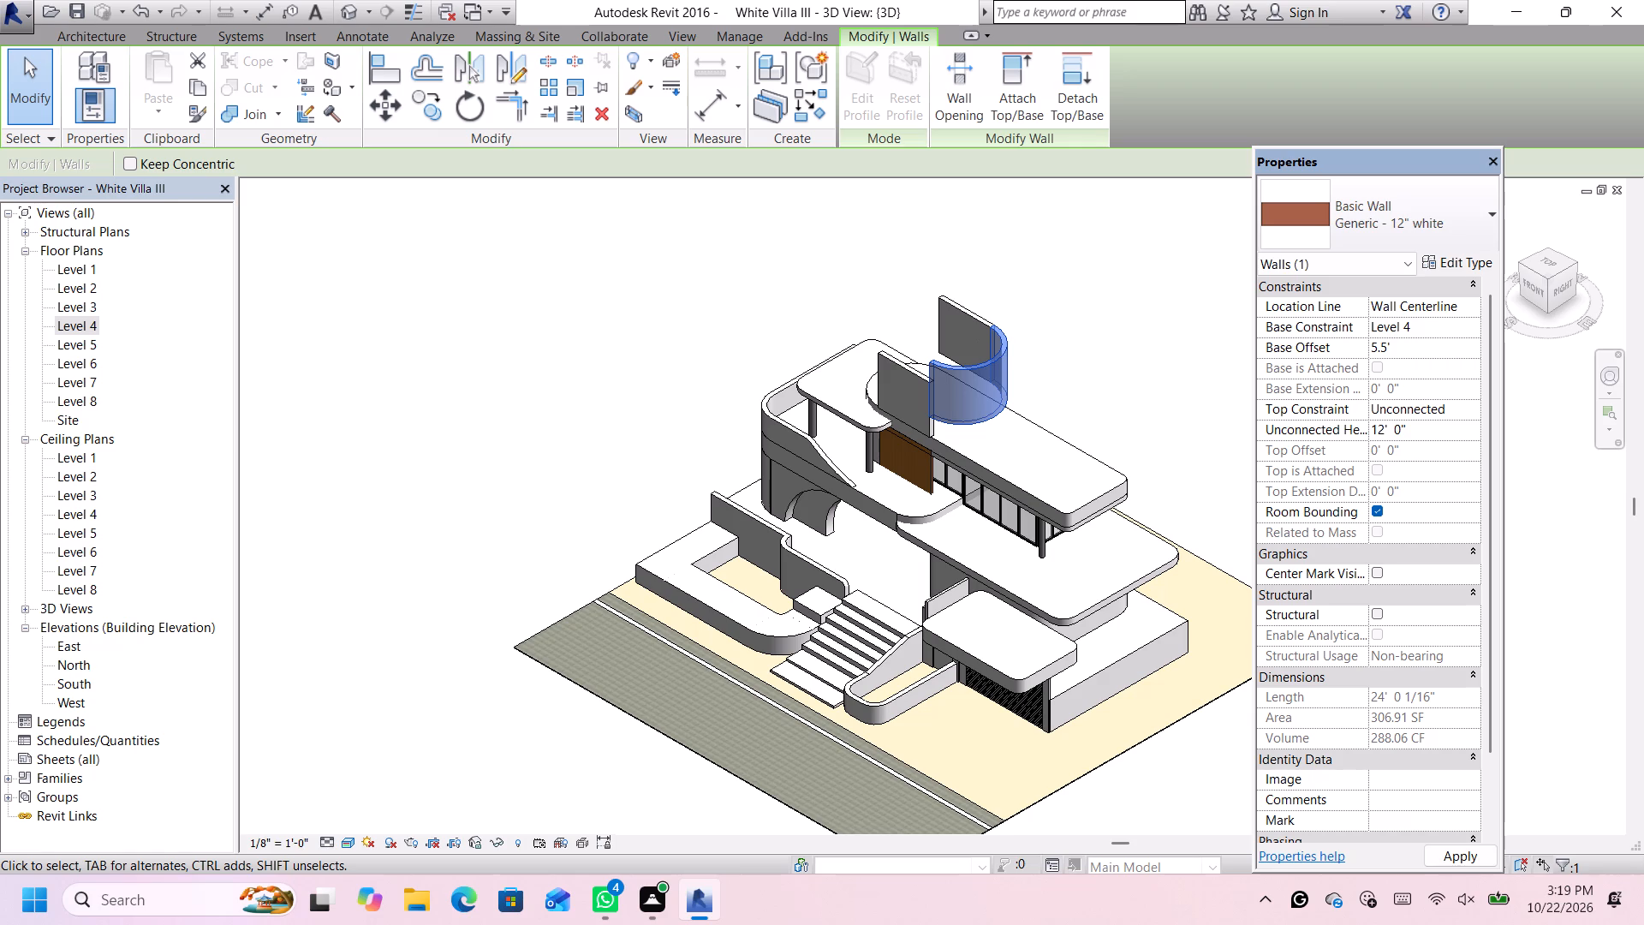
key("Return")
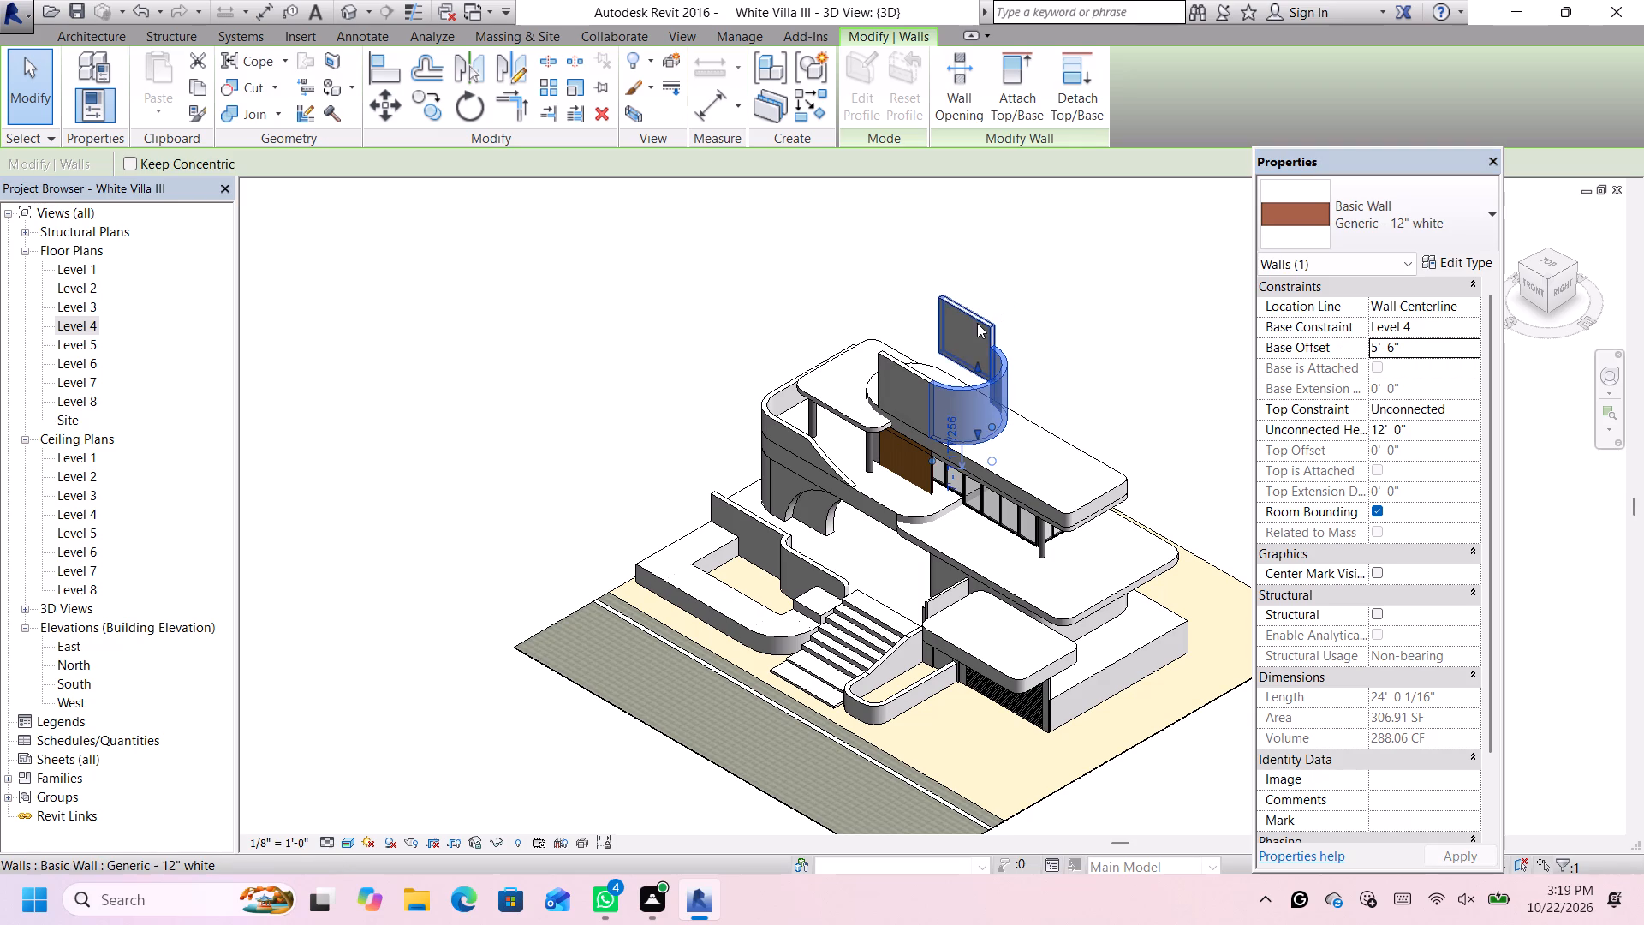
Set the base offset of the rear 13' 0" straight wall above the upper roof to 5' 6" from Level 4.
left_click(978, 321)
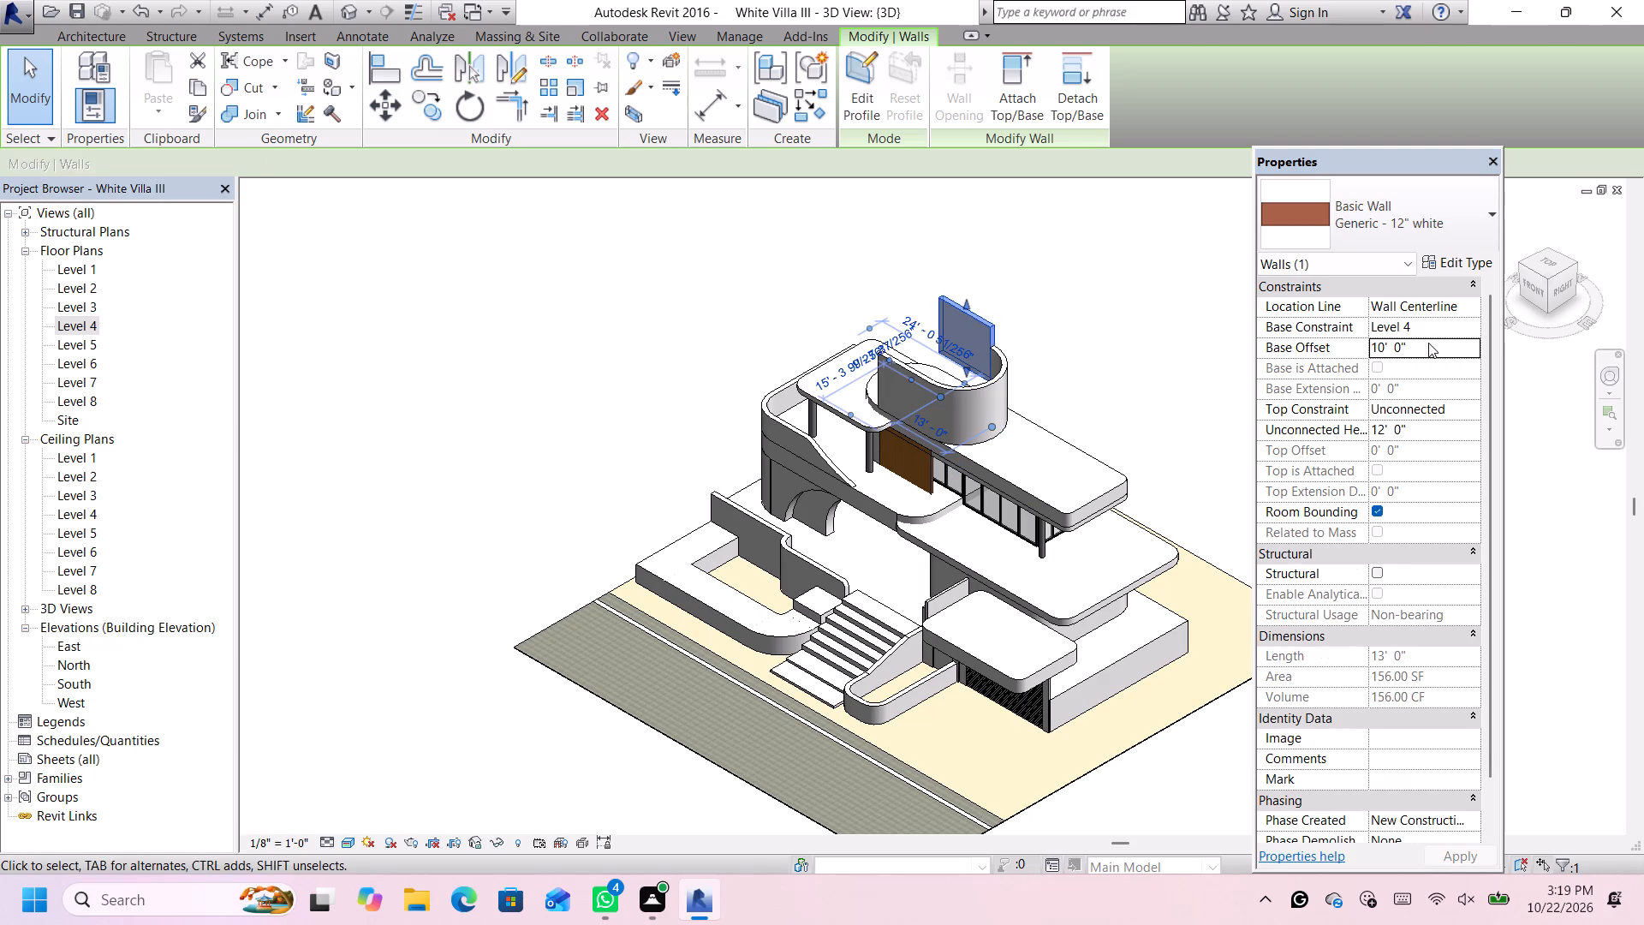
left_click(1428, 343)
key("BackSpace")
key("5")
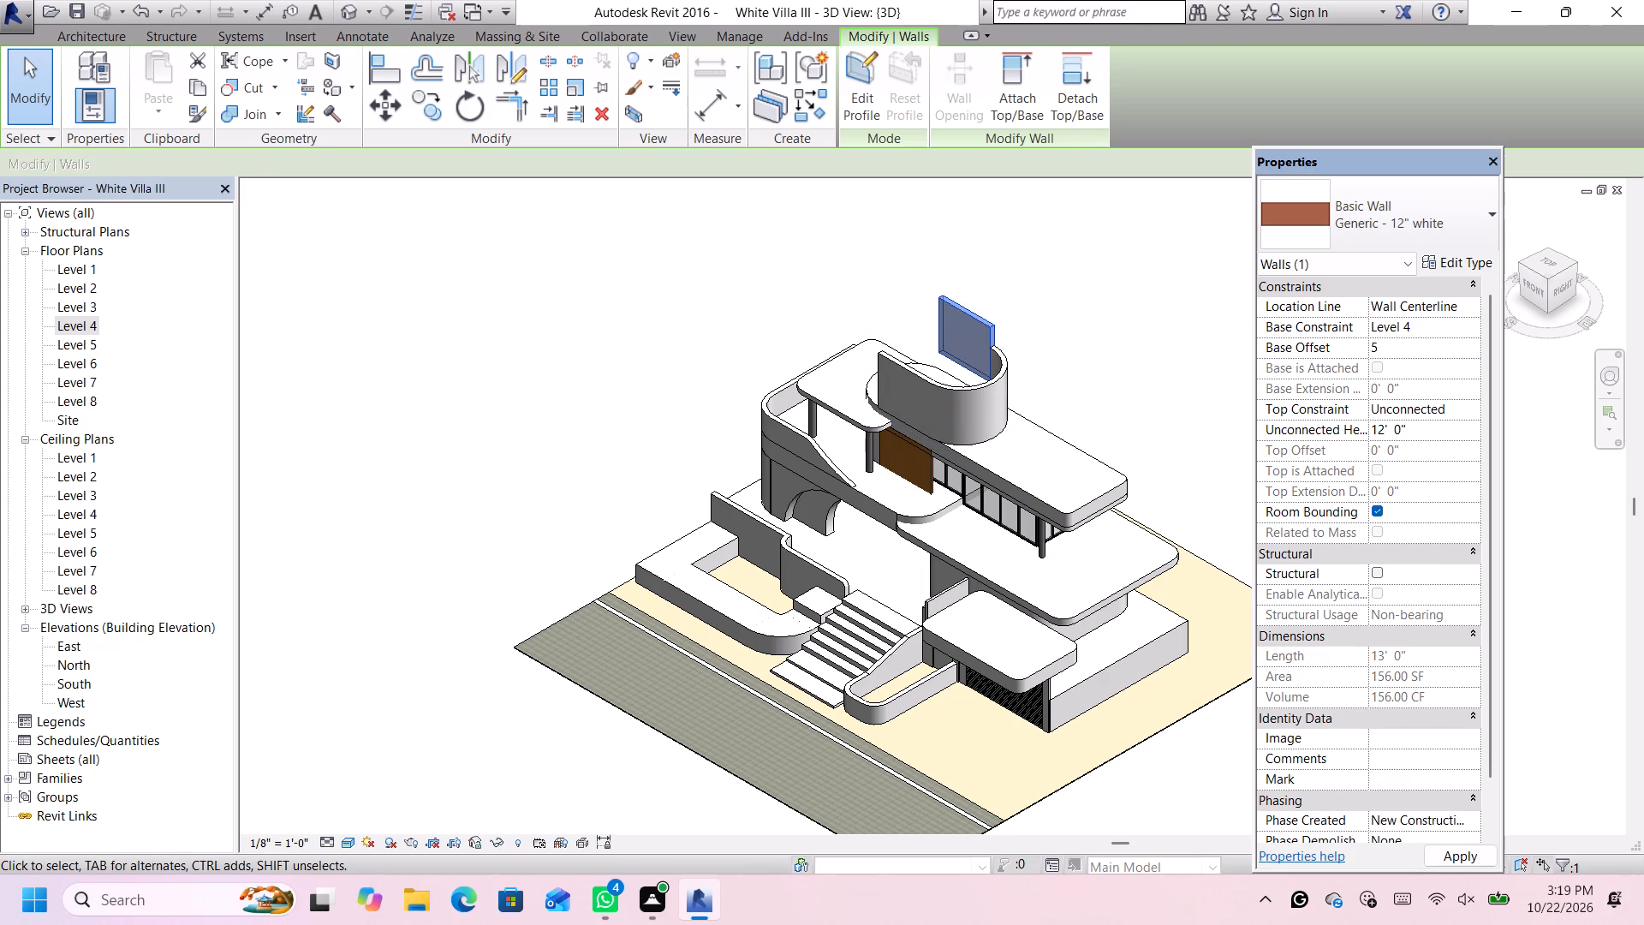
key("period")
type("5'")
key("Return")
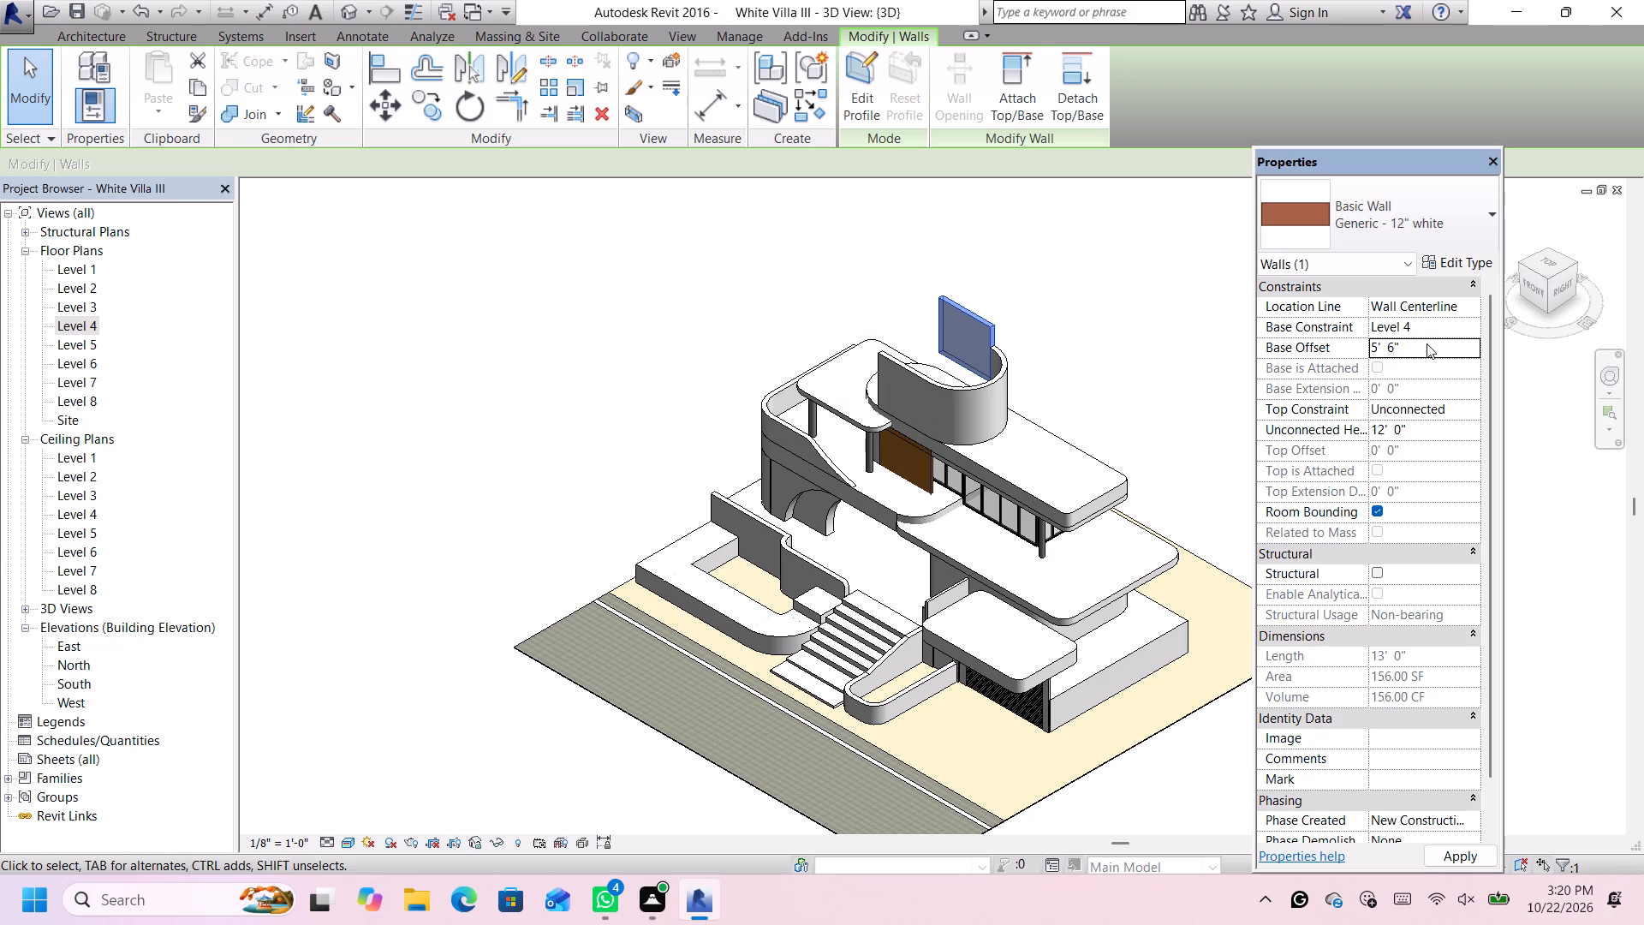
key("Return")
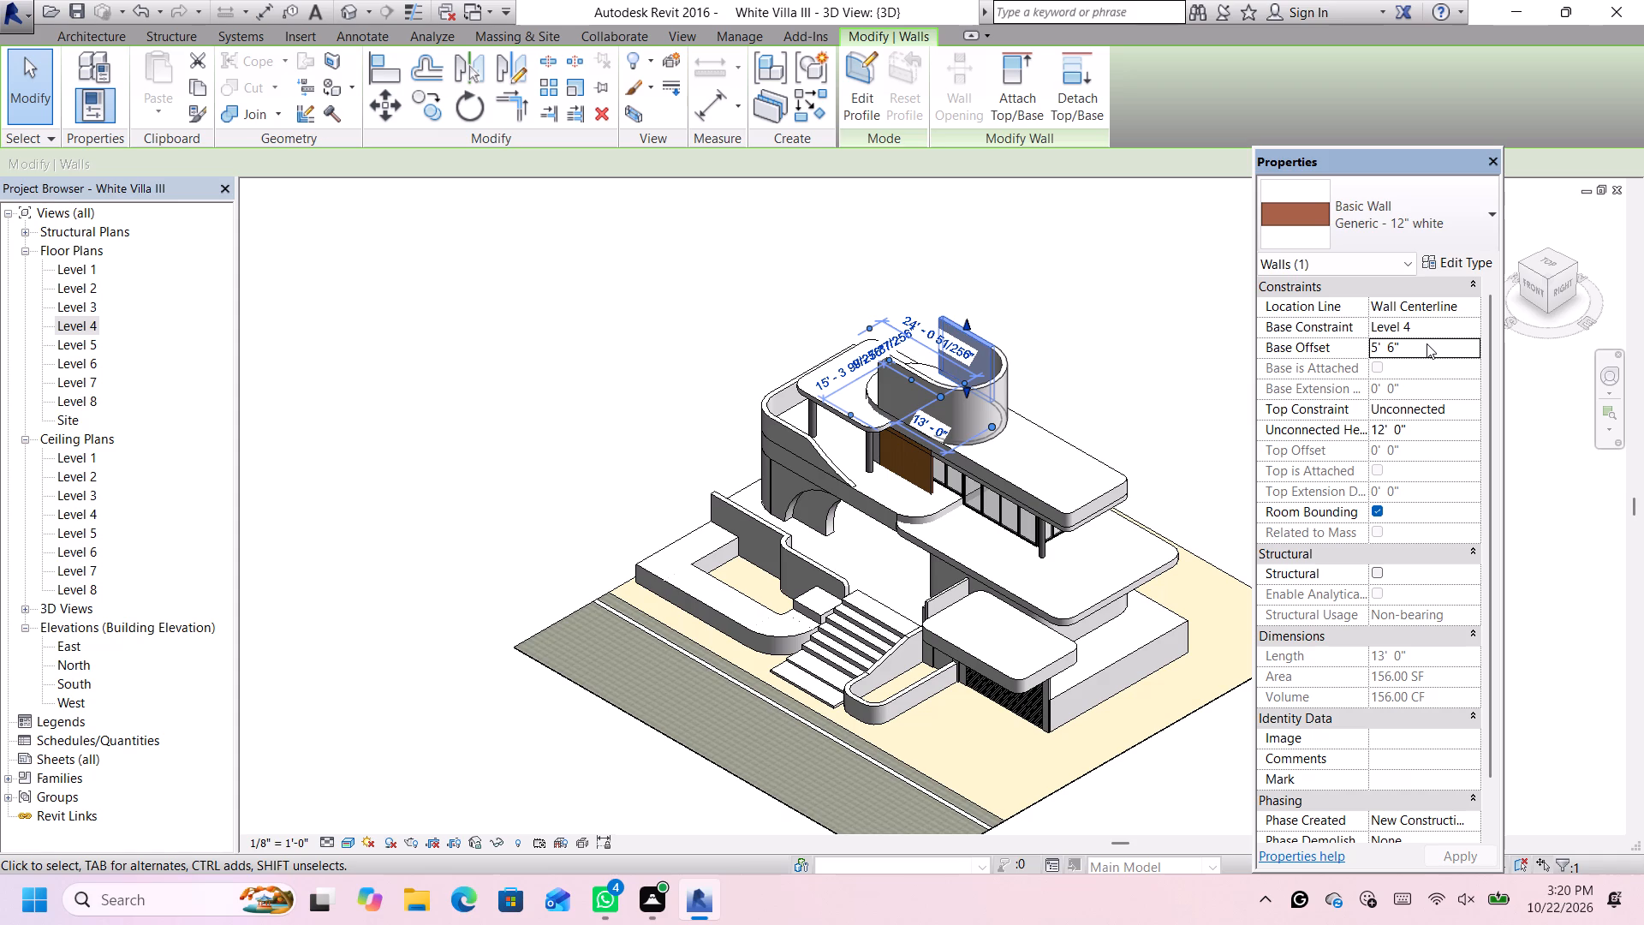
scroll(1003, 433, "up", 2)
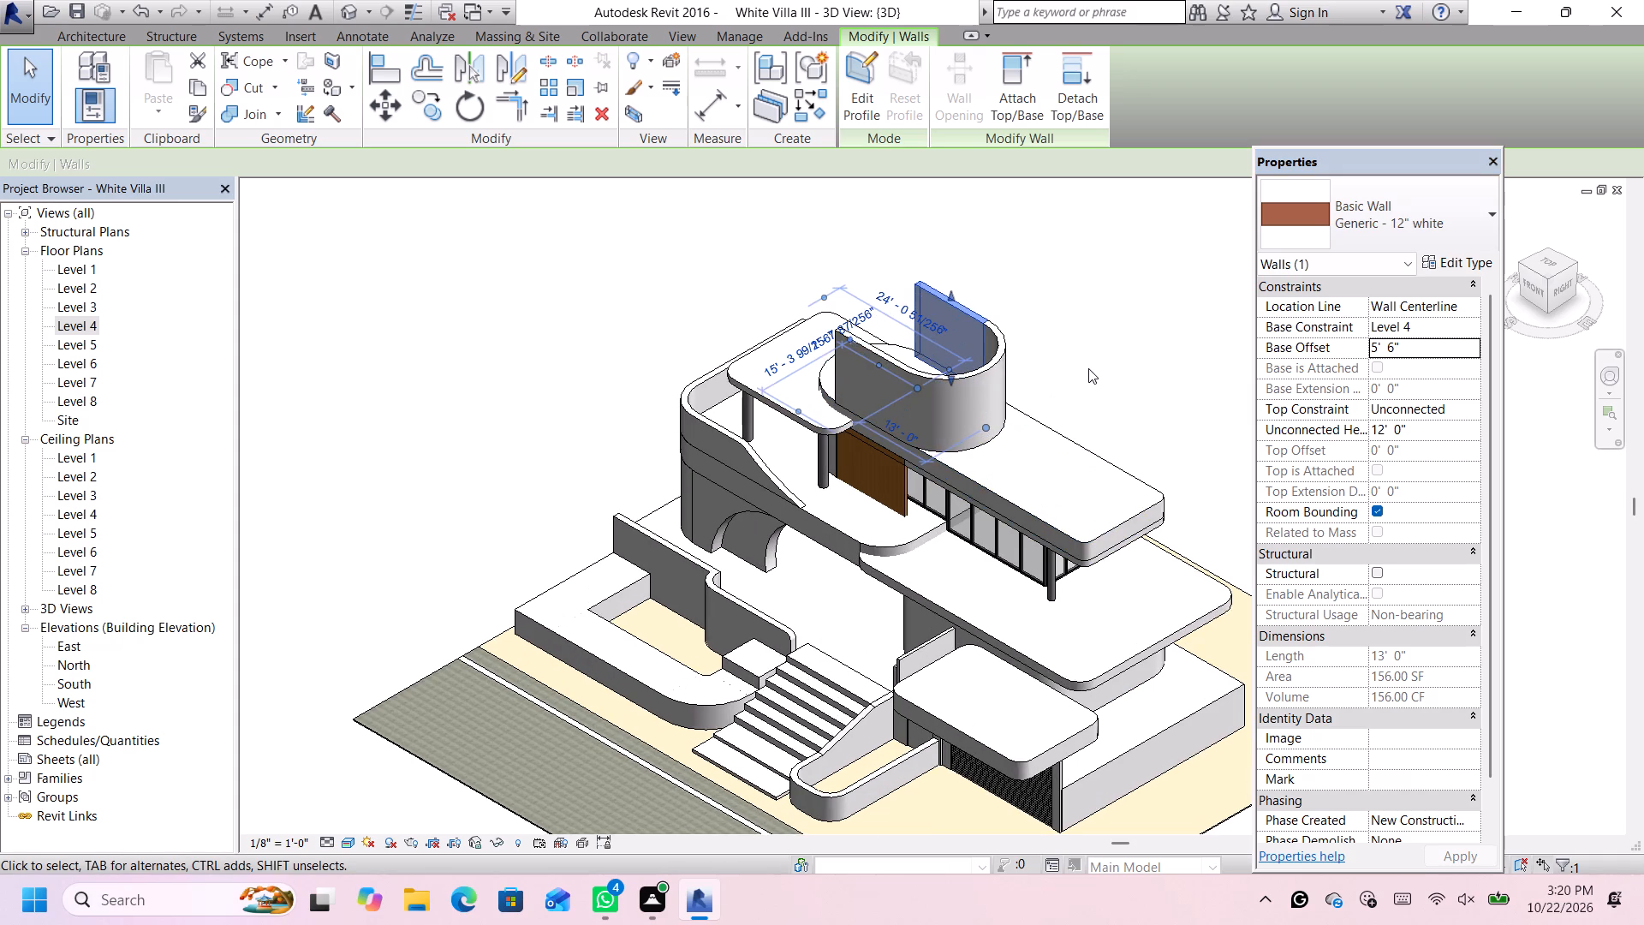
left_click(1088, 368)
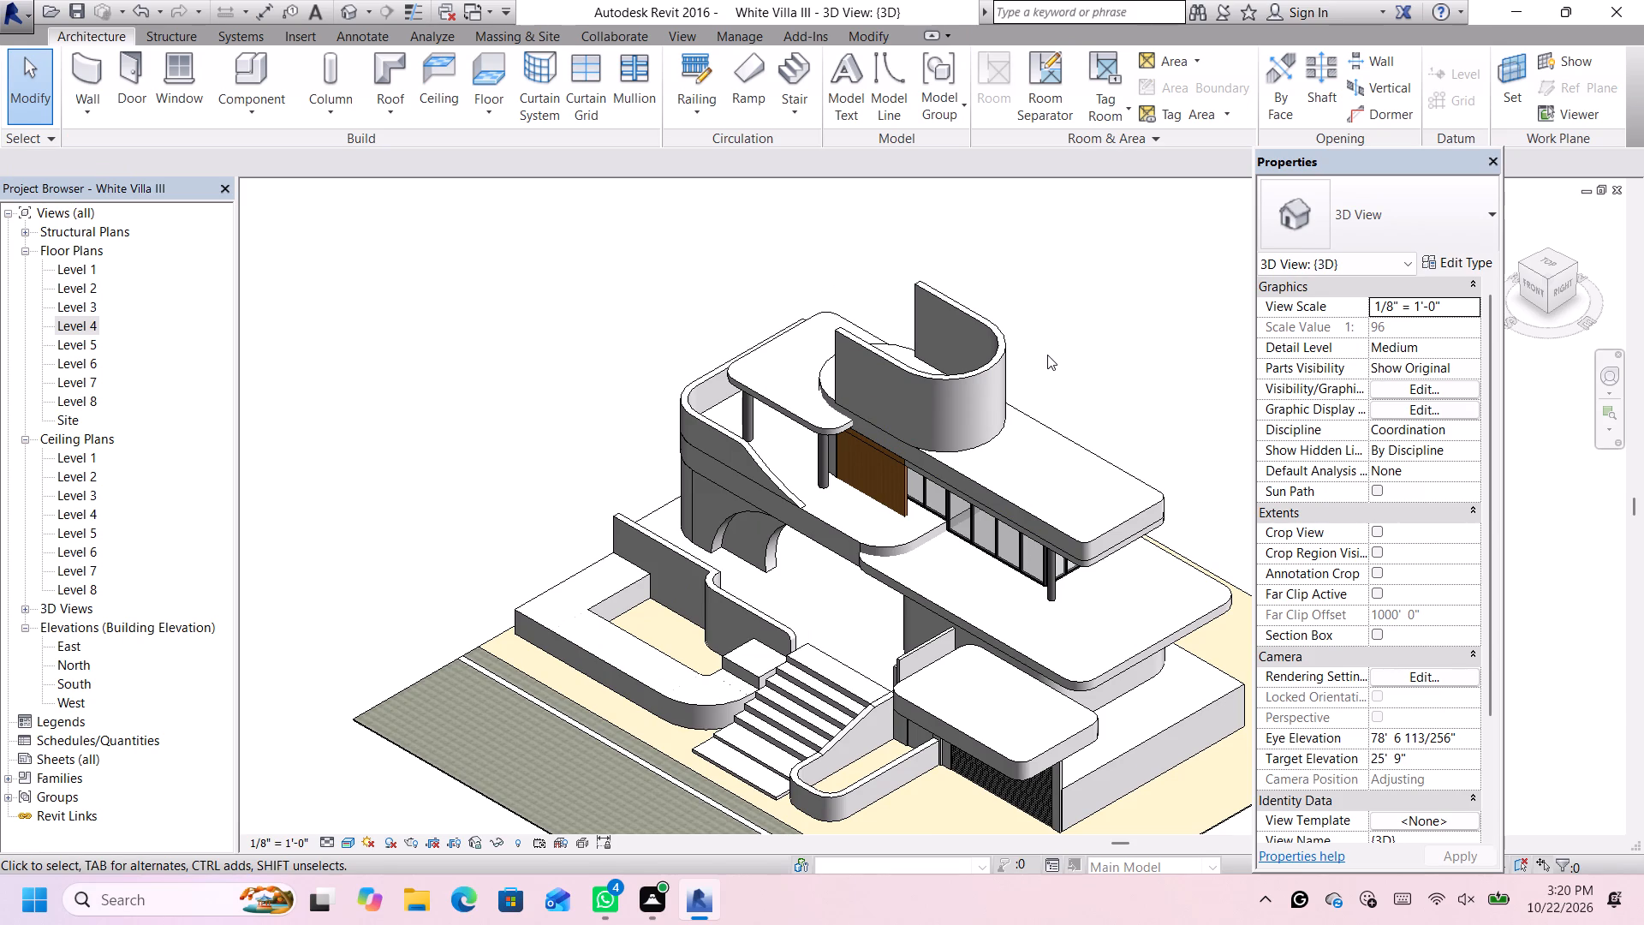
In top view, draw a straight Storefront curtain wall about 26' 11" long from the semicircular wall to the upper roof's east edge.
left_click(1545, 260)
scroll(1098, 512, "up", 2)
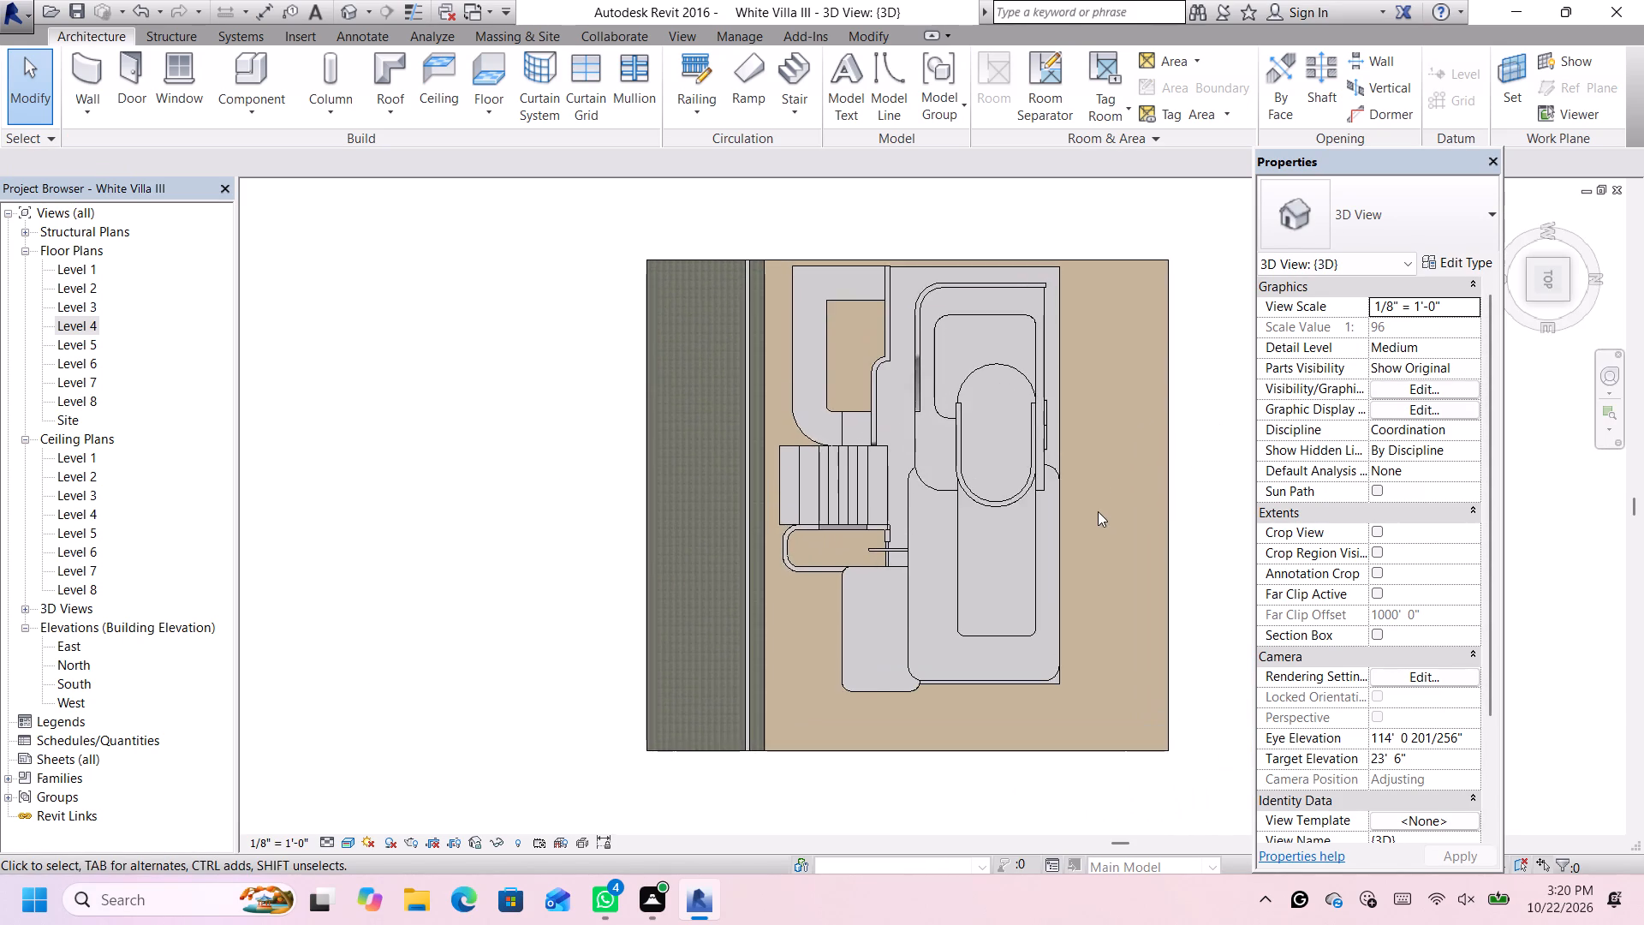
left_click(89, 69)
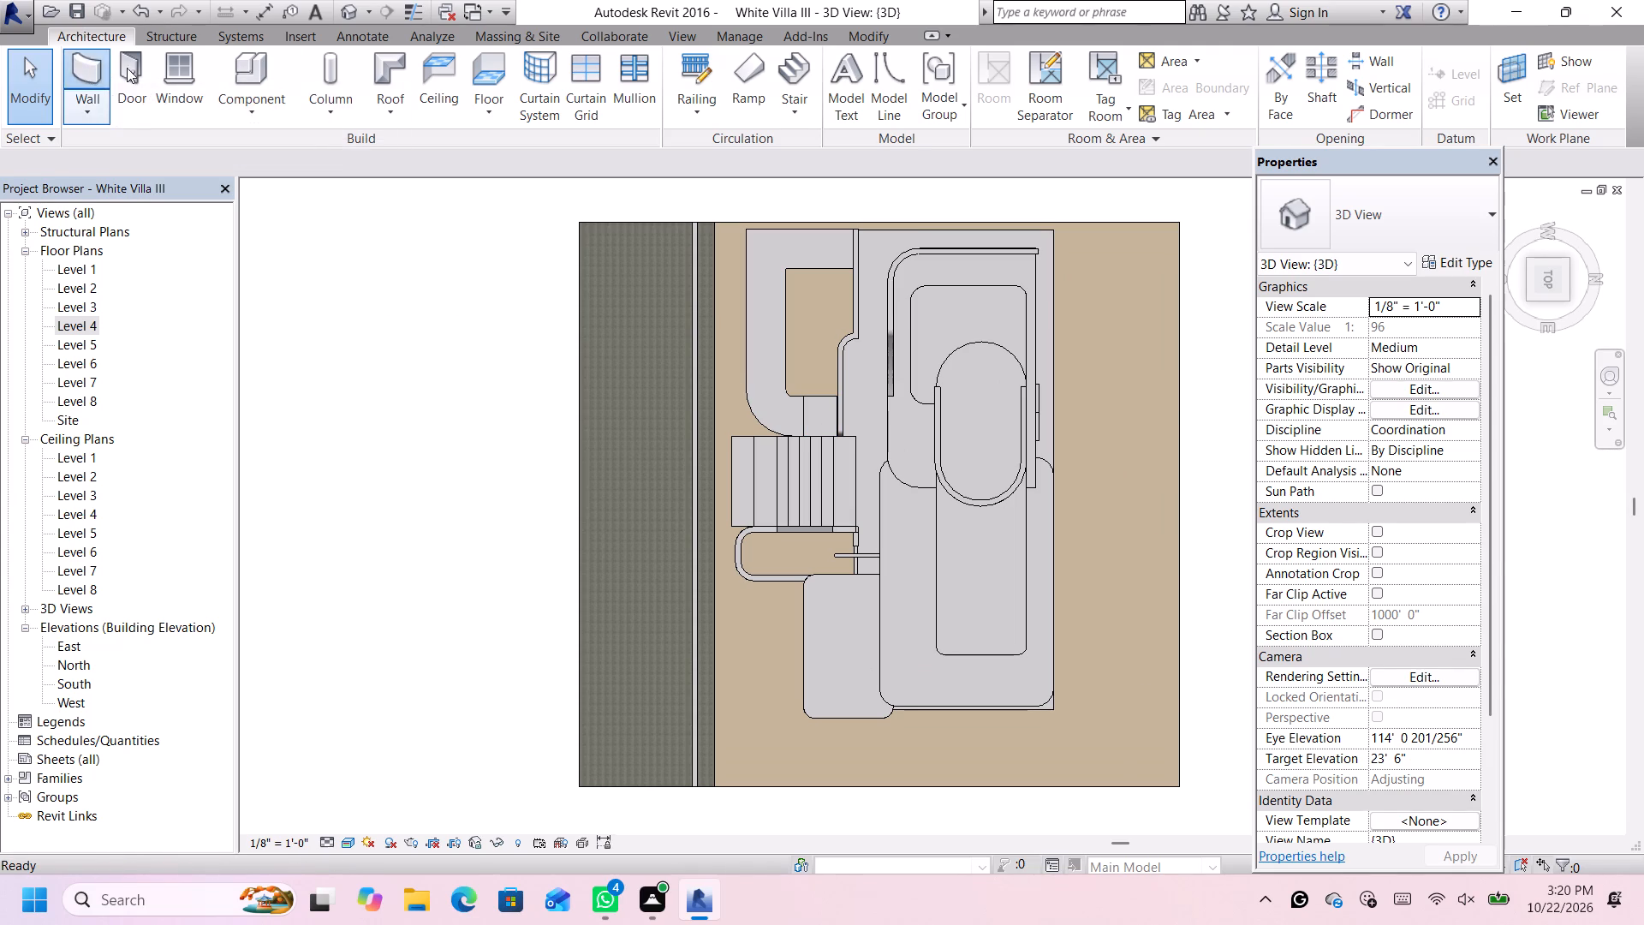
left_click(1337, 231)
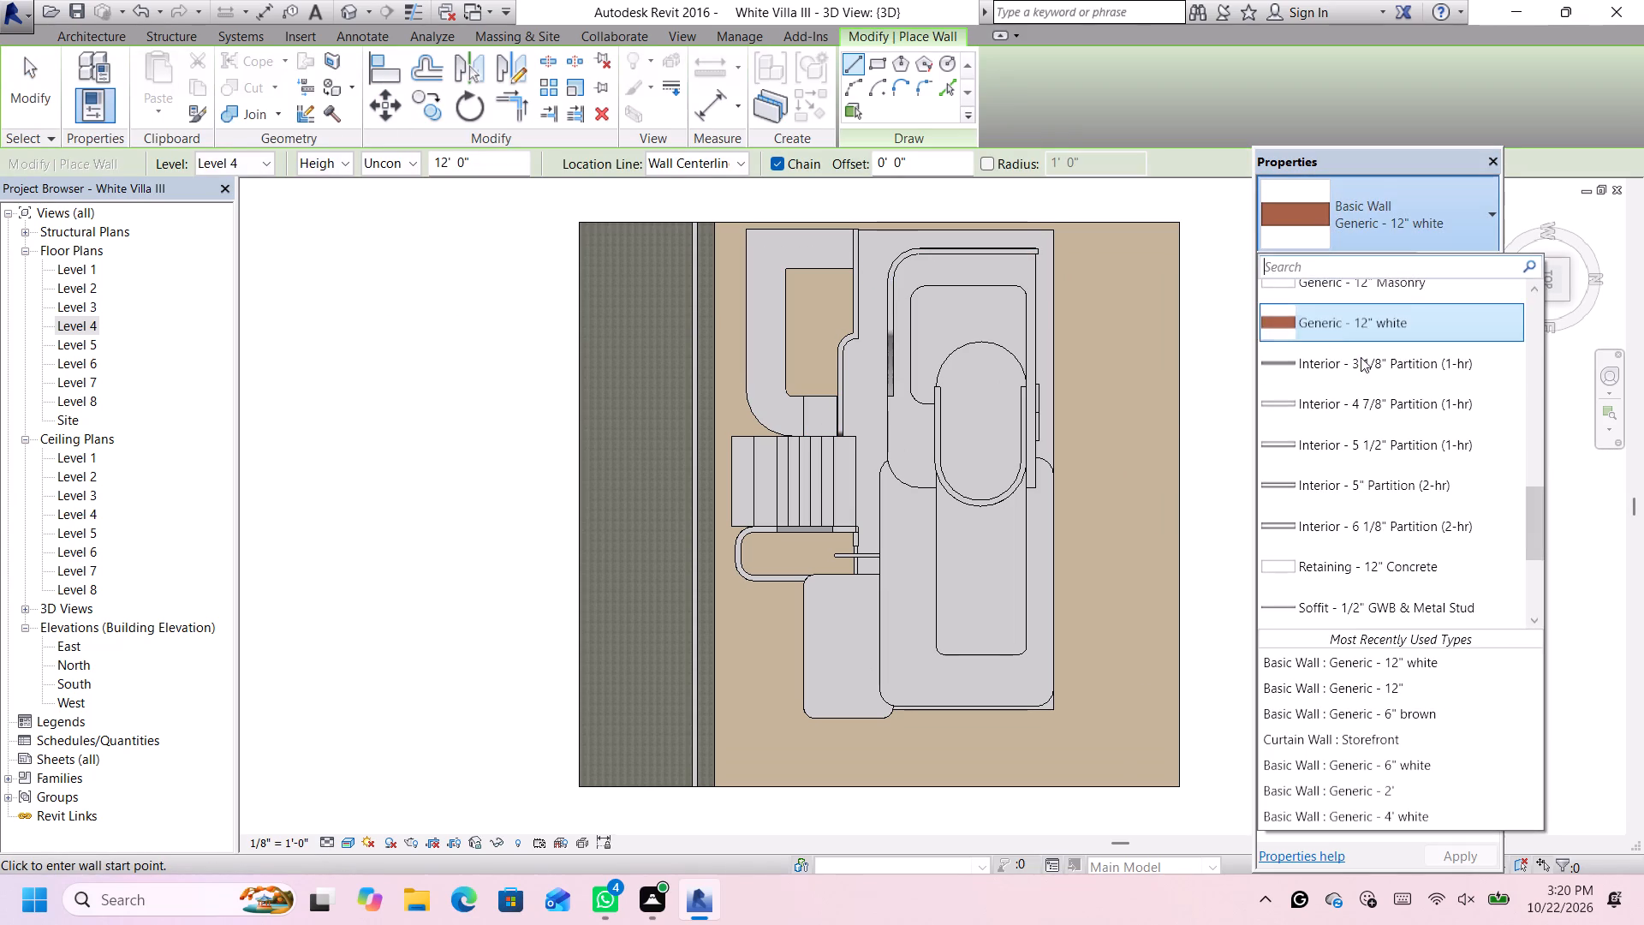
scroll(1328, 569, "down", 9)
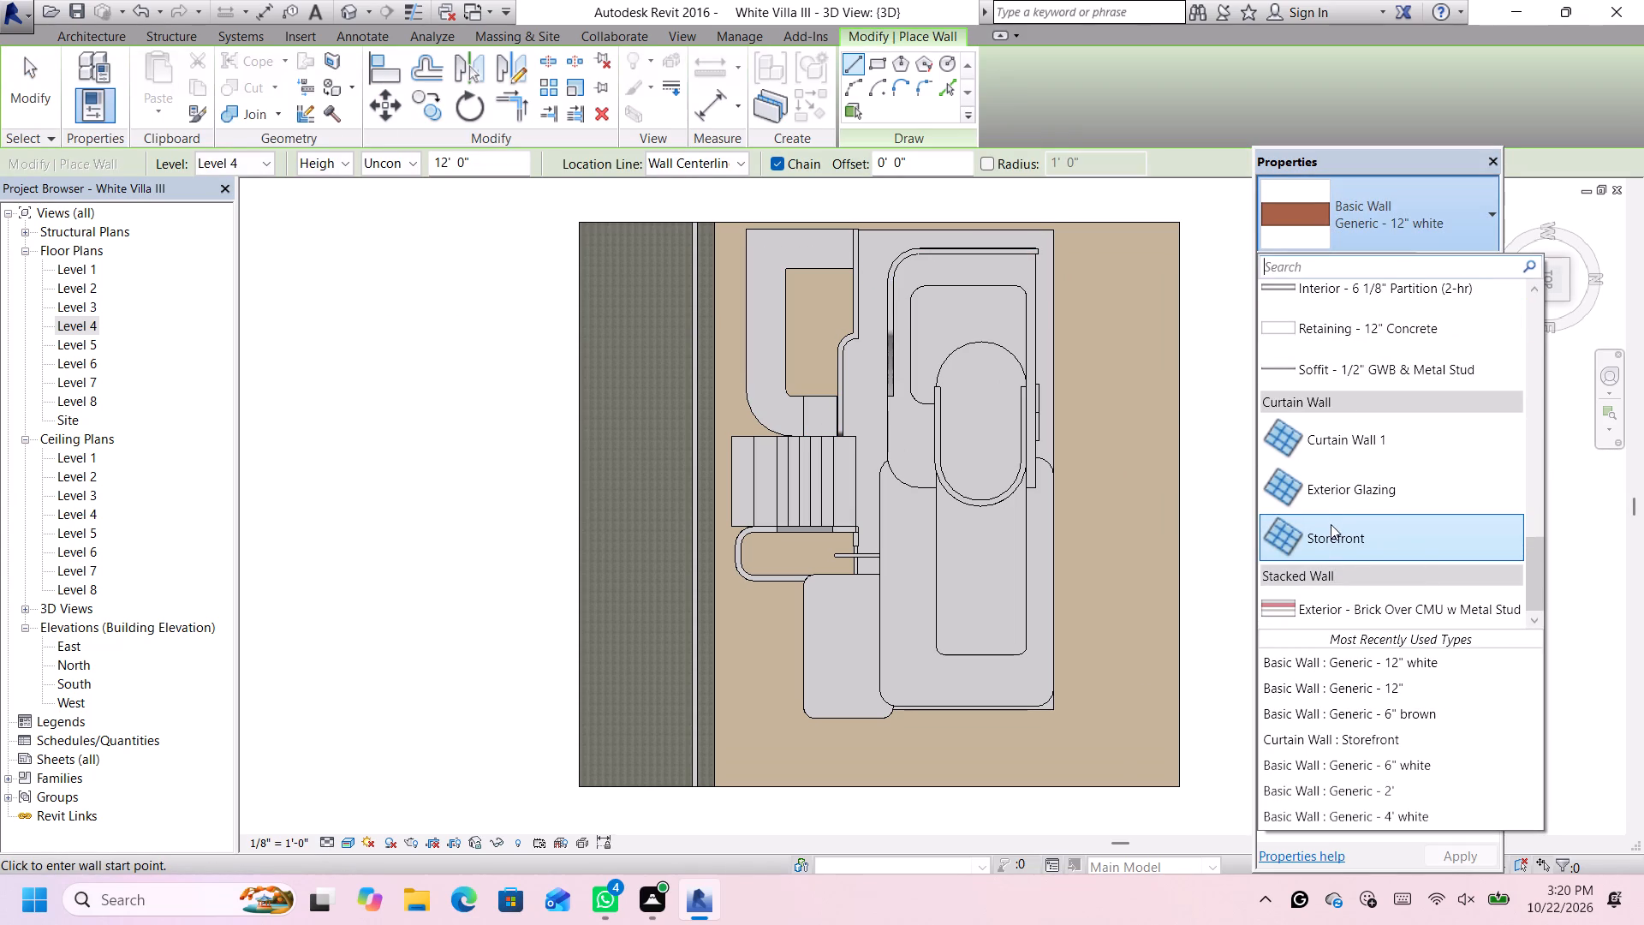
left_click(1329, 534)
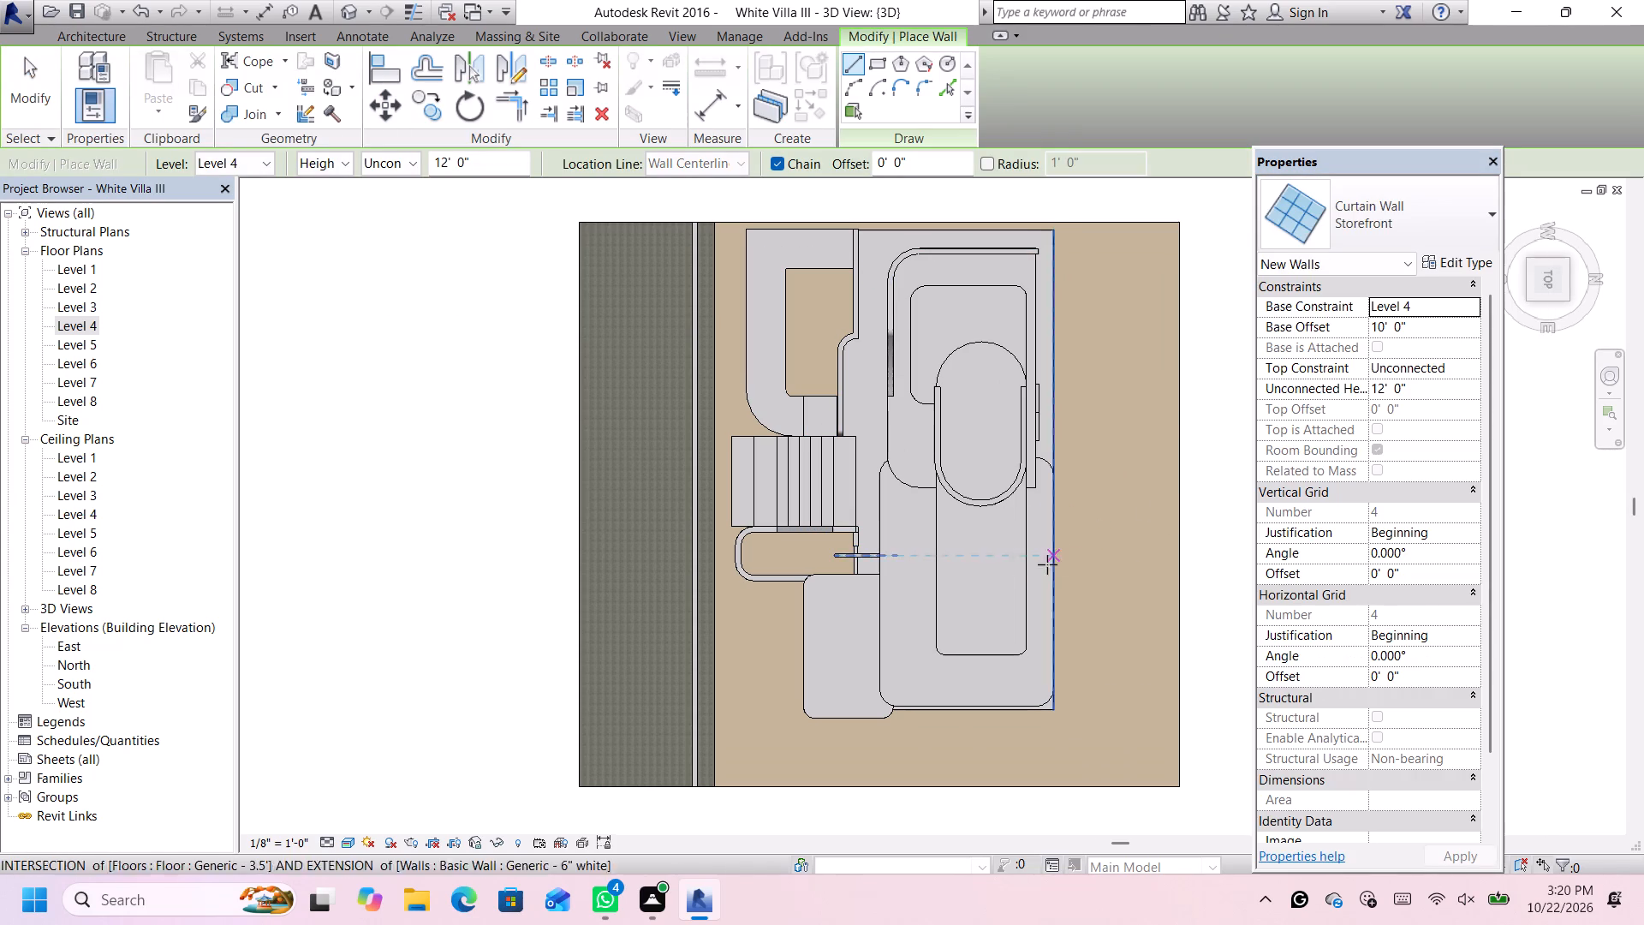
scroll(957, 510, "up", 1)
scroll(957, 510, "down", 1)
scroll(957, 510, "up", 1)
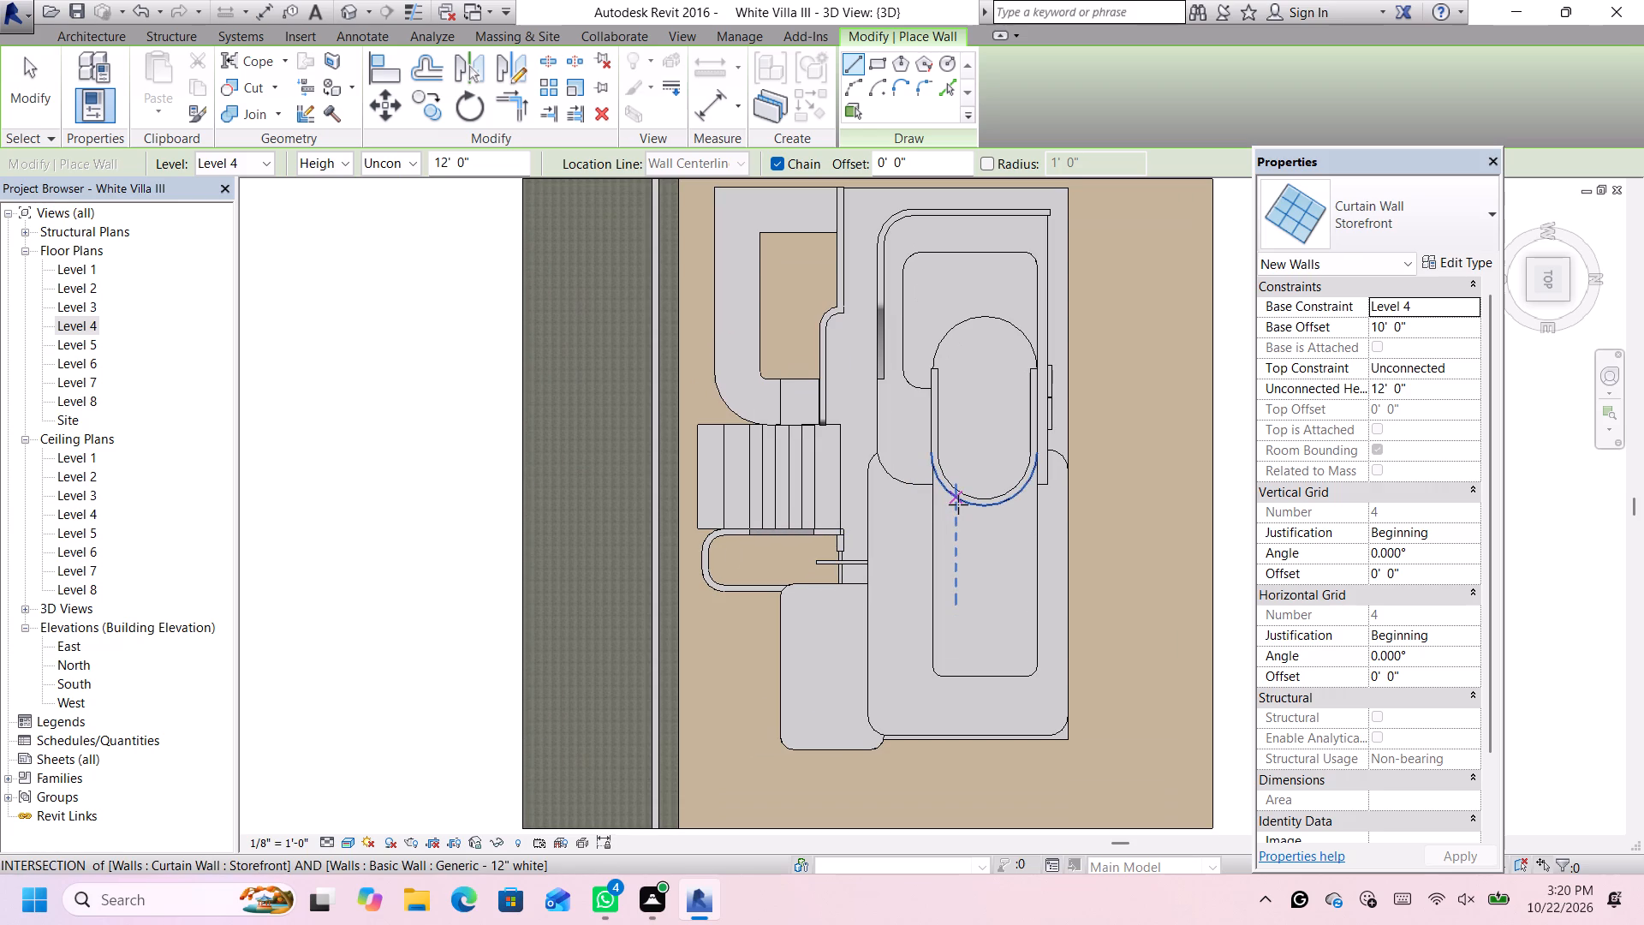
left_click(958, 504)
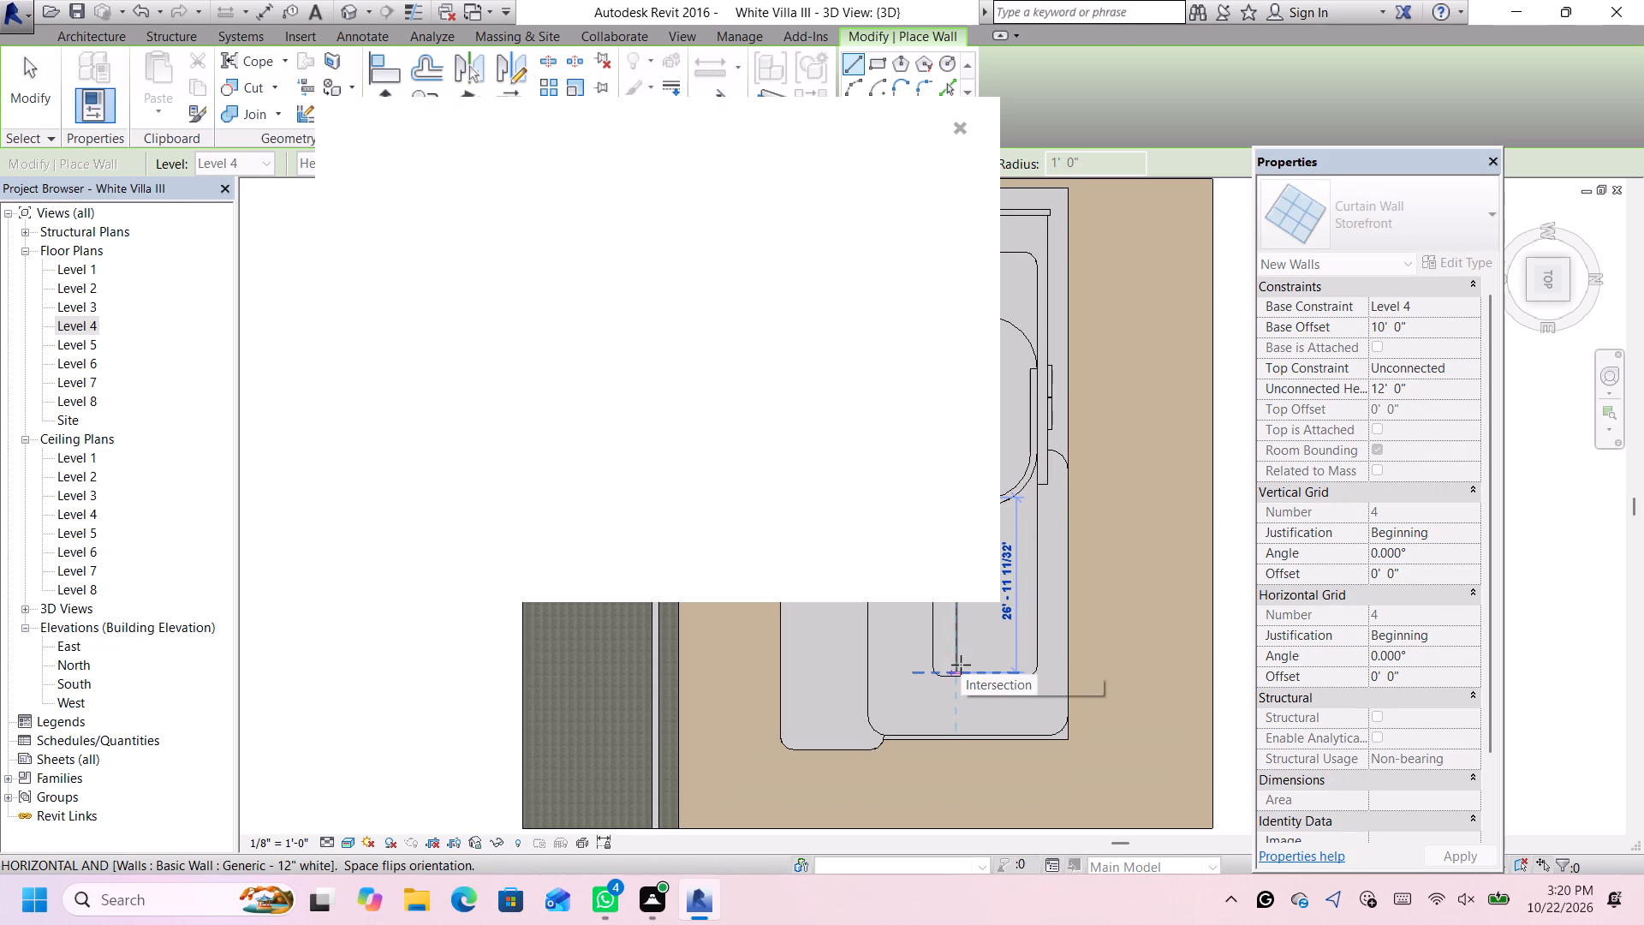
left_click(961, 665)
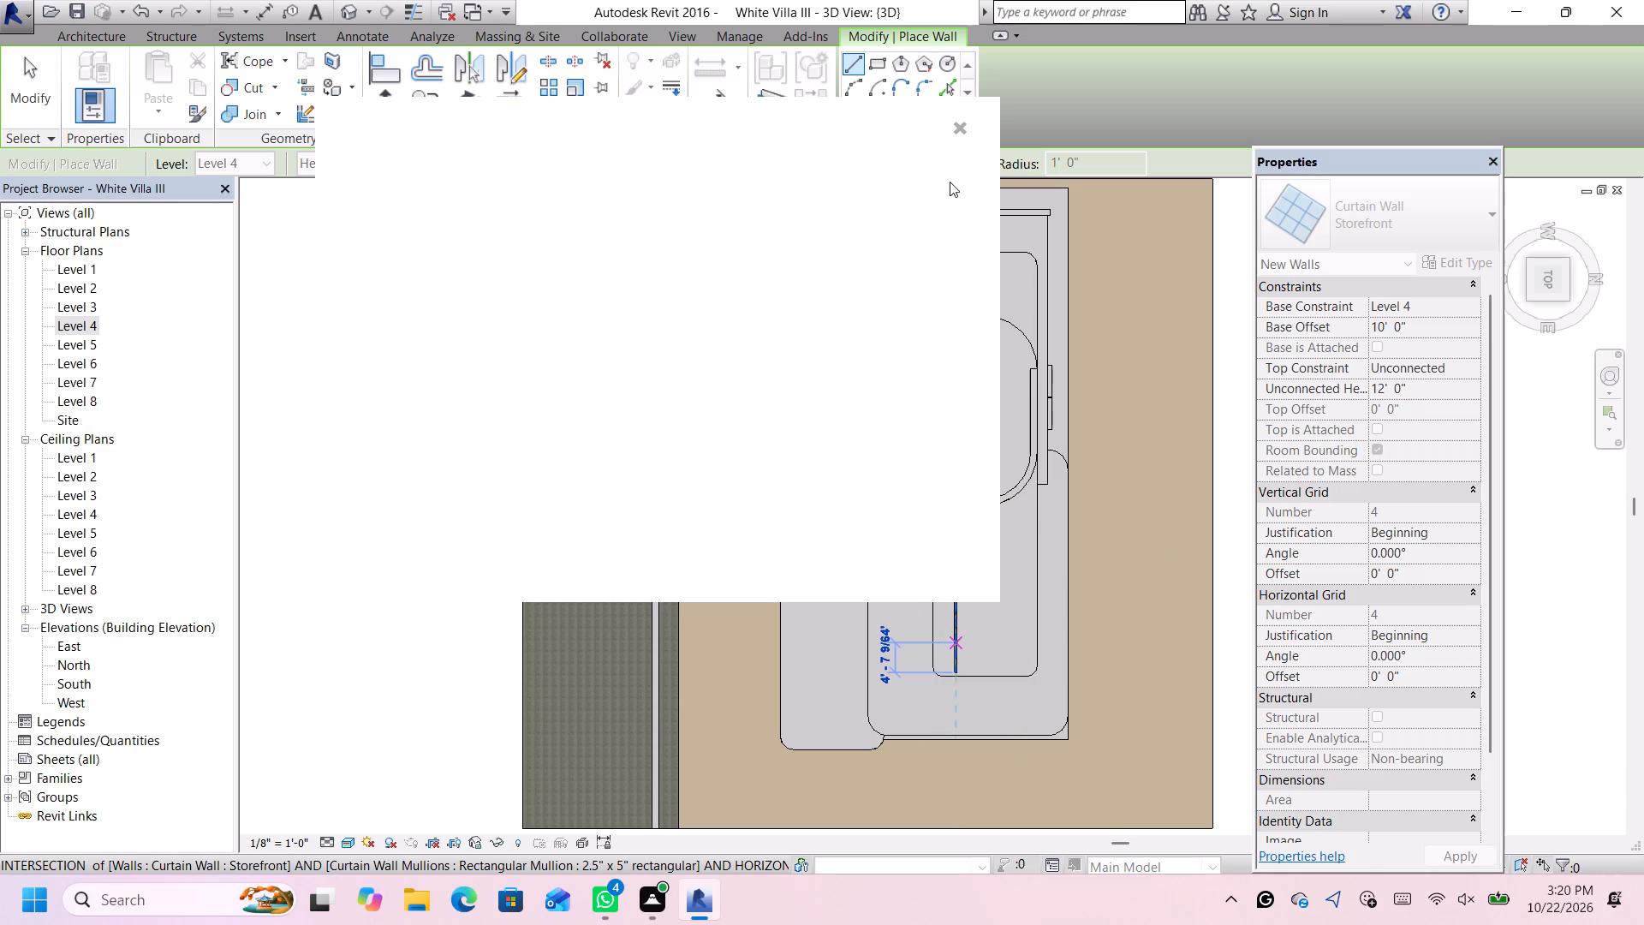
left_click(966, 122)
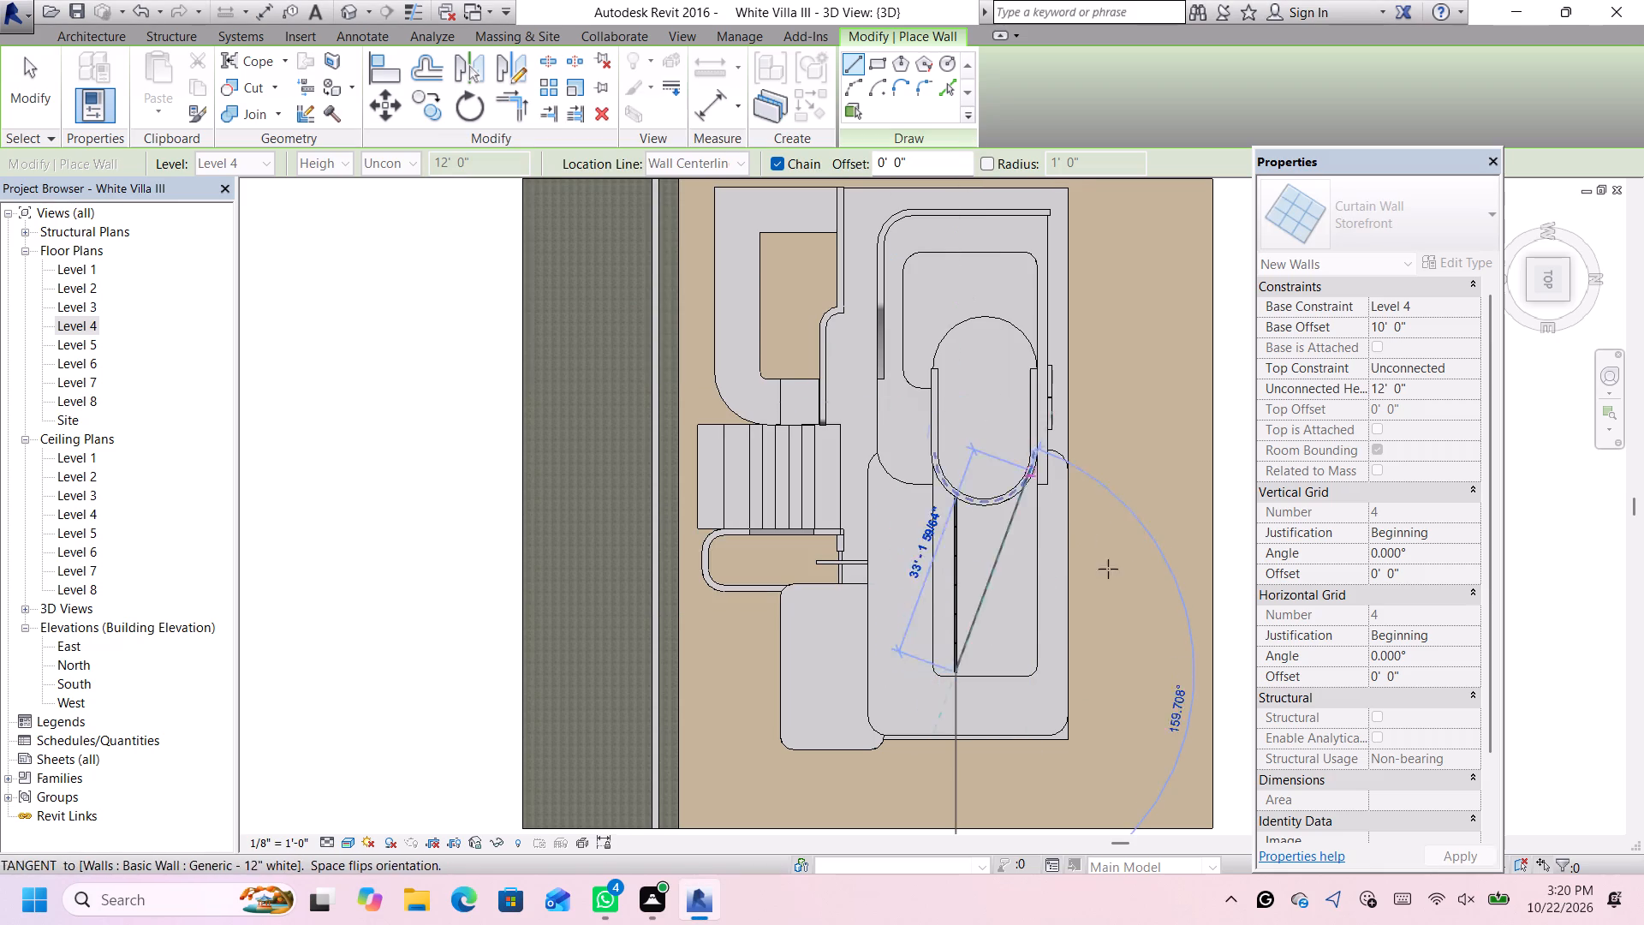
key("Escape")
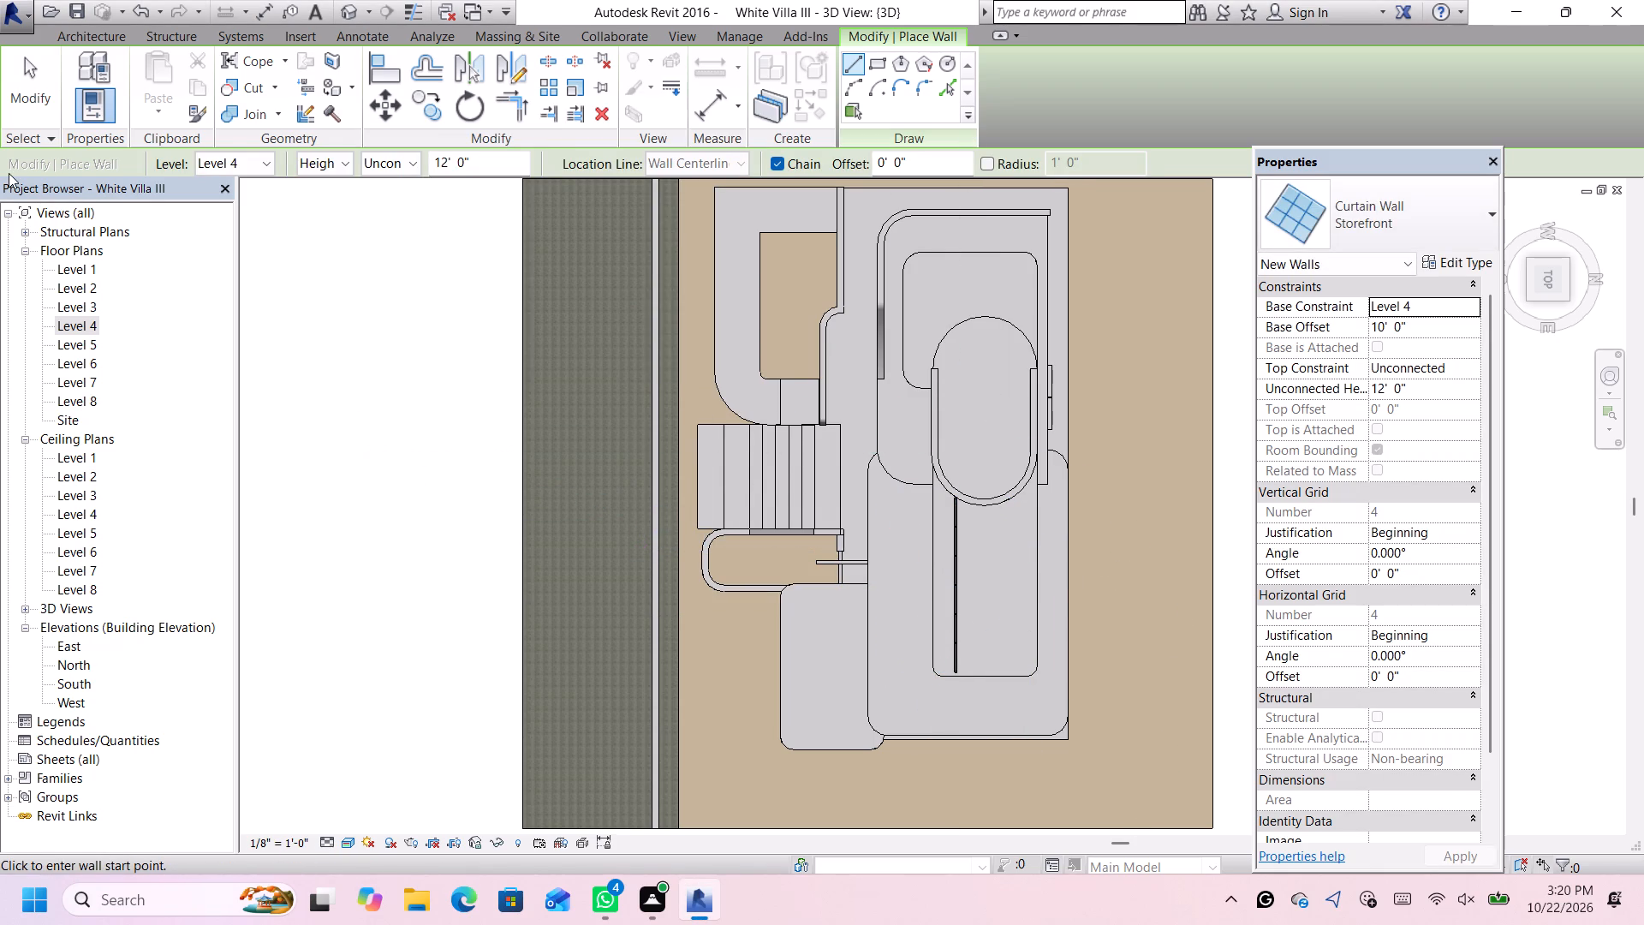
key("Escape")
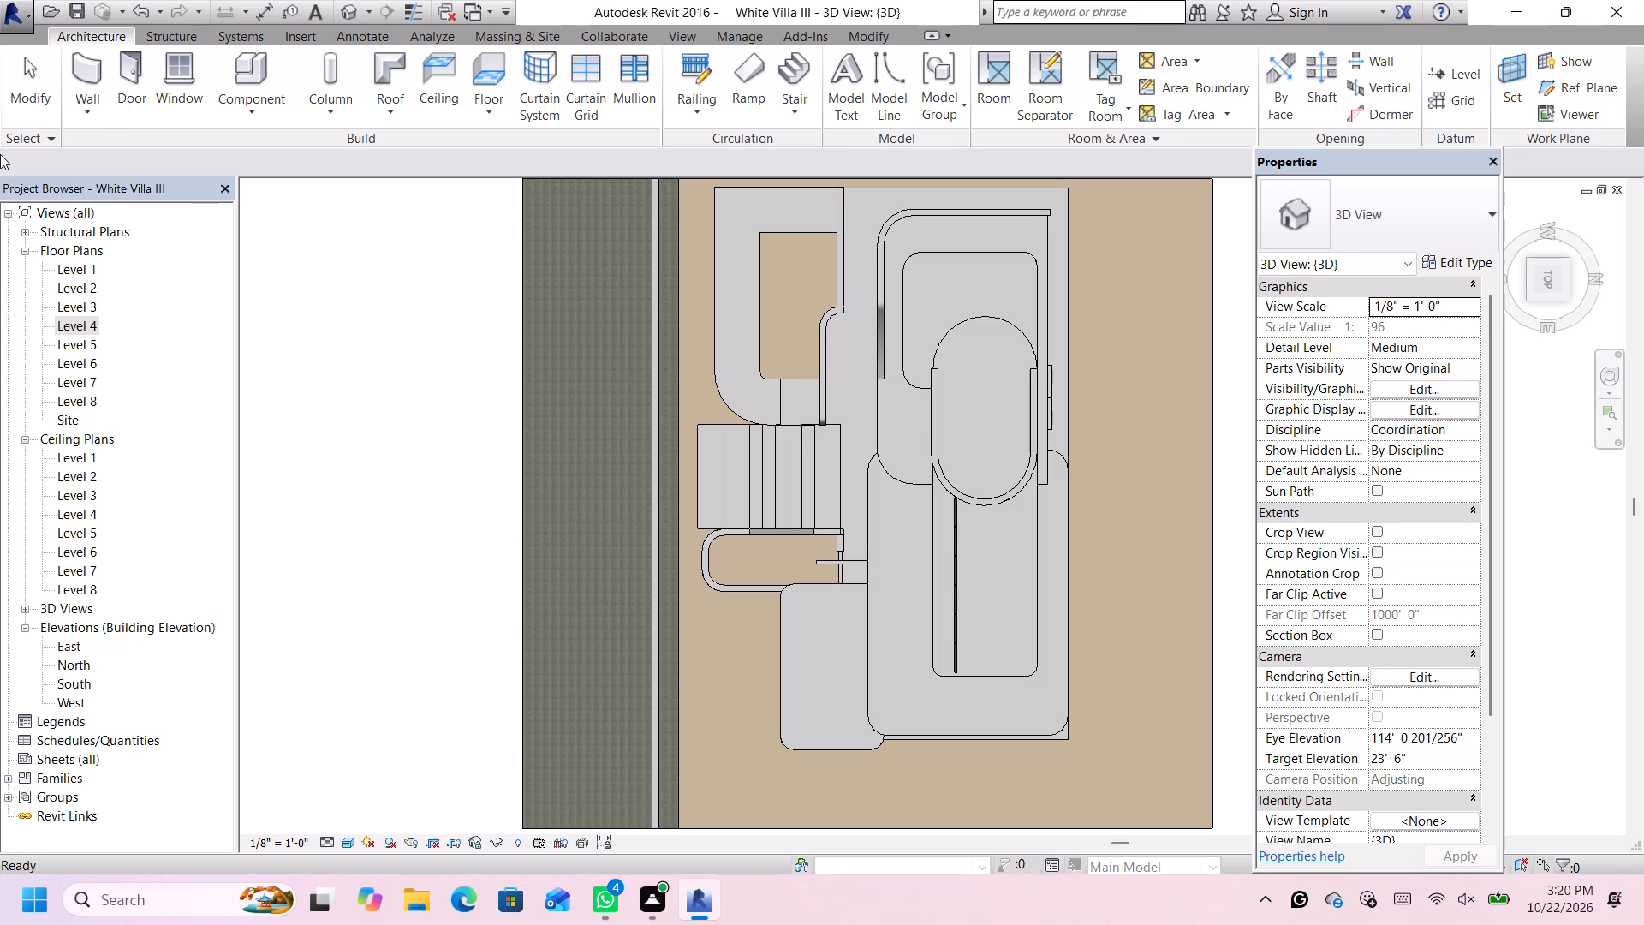
Start another Storefront curtain wall near the semicircular wall on the upper roof.
left_click(92, 75)
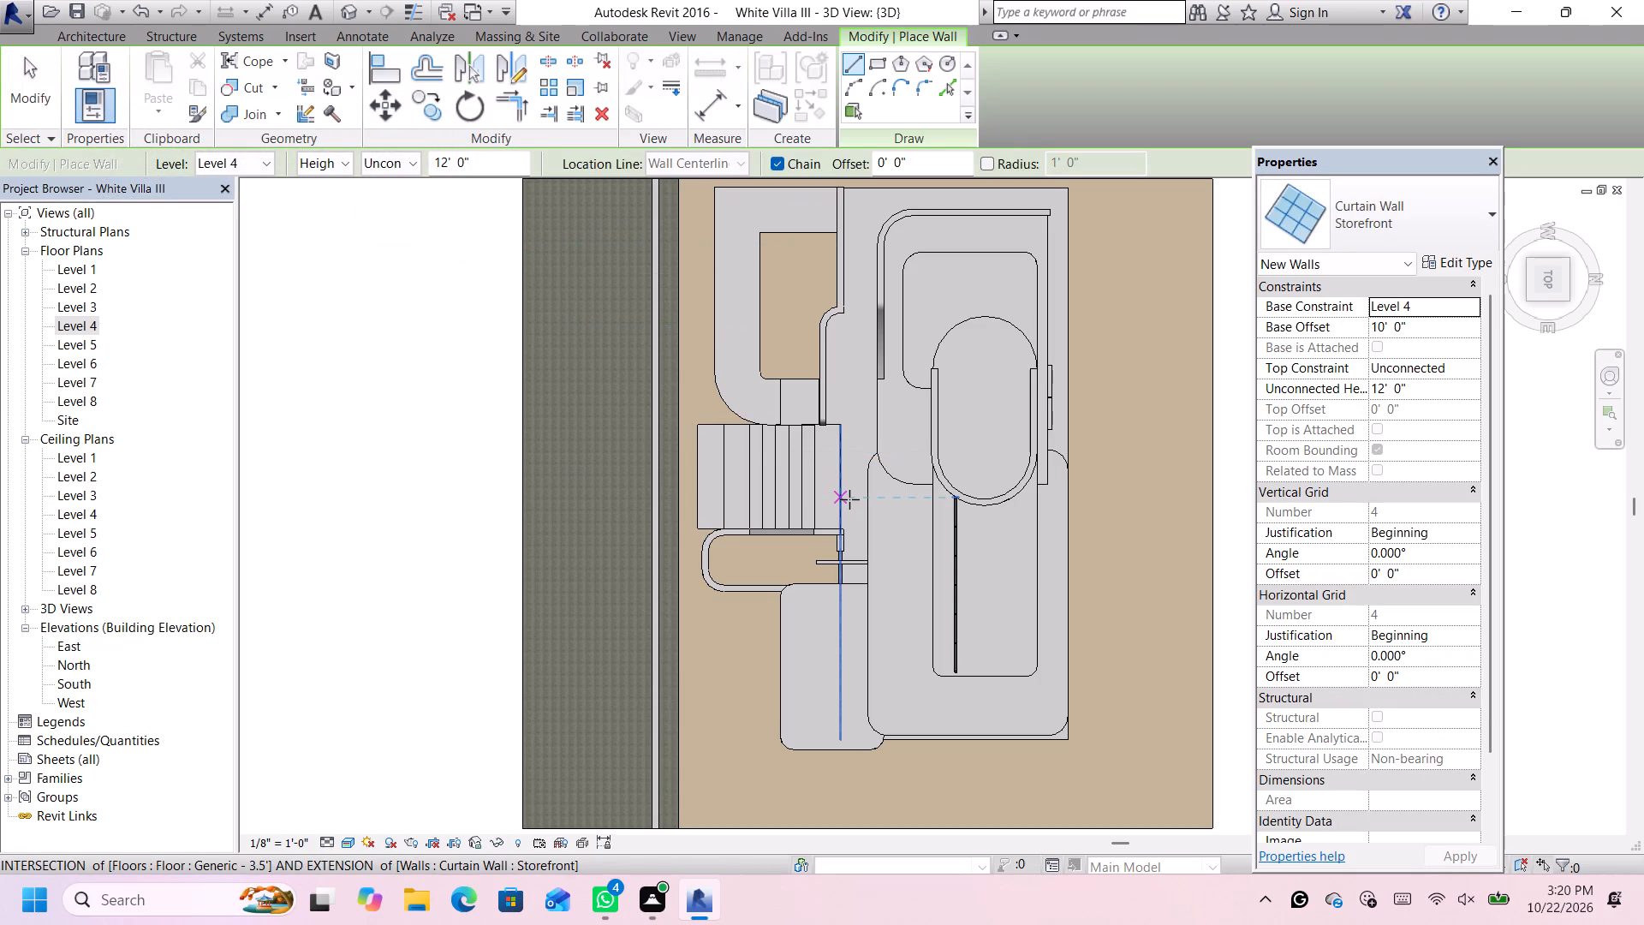
scroll(960, 537, "up", 1)
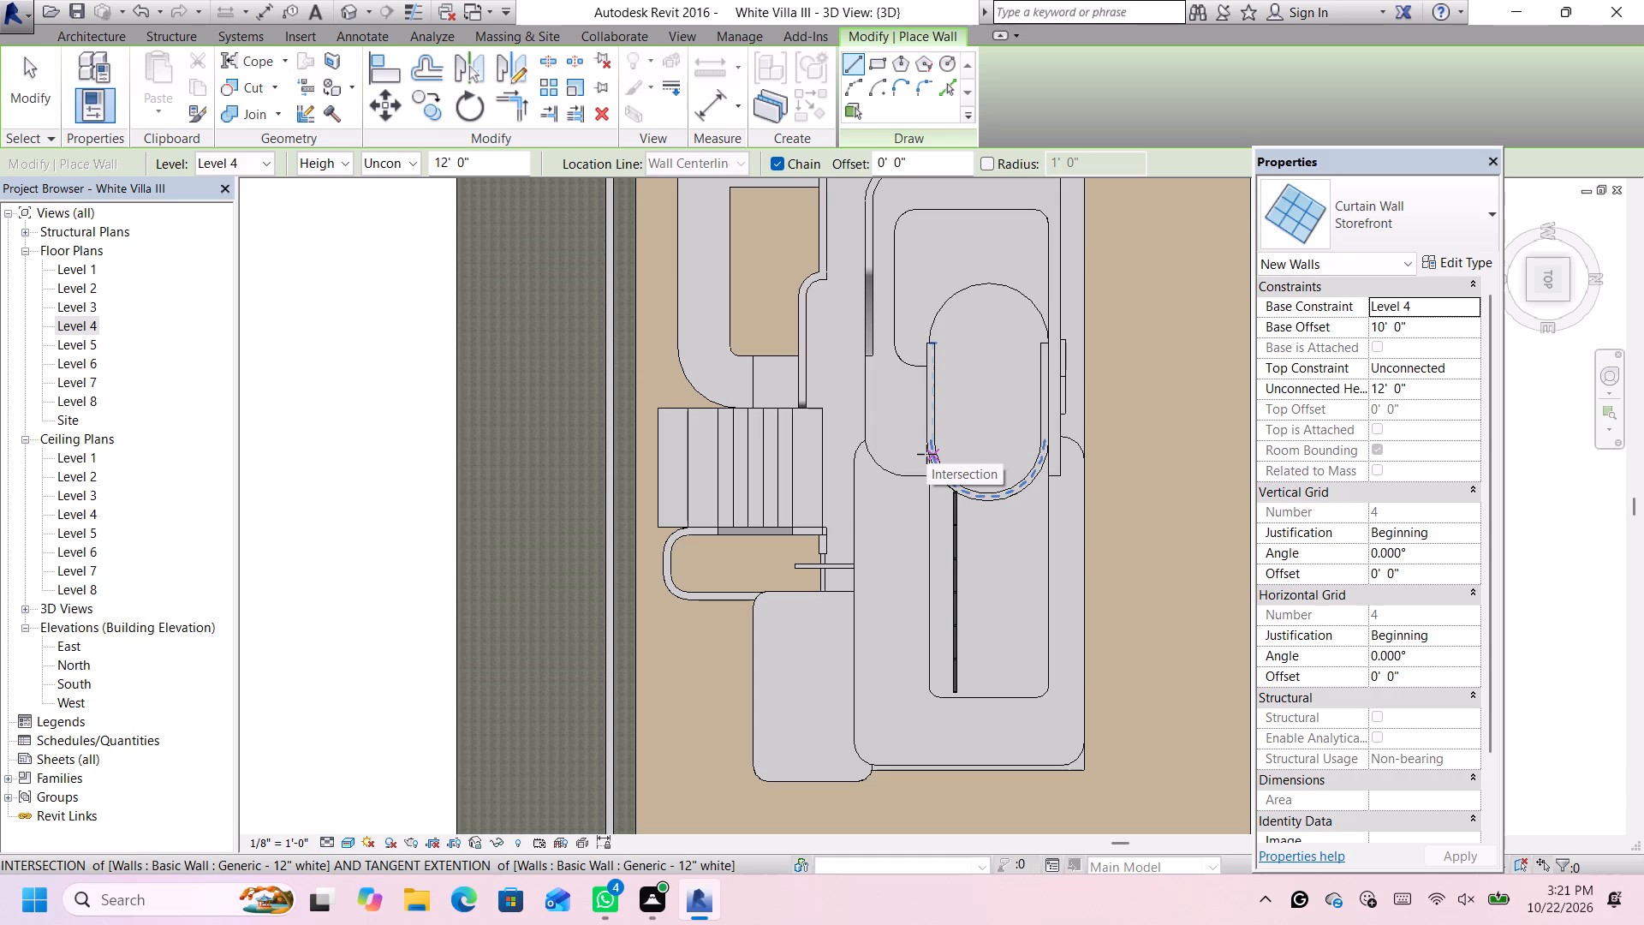
scroll(926, 454, "up", 3)
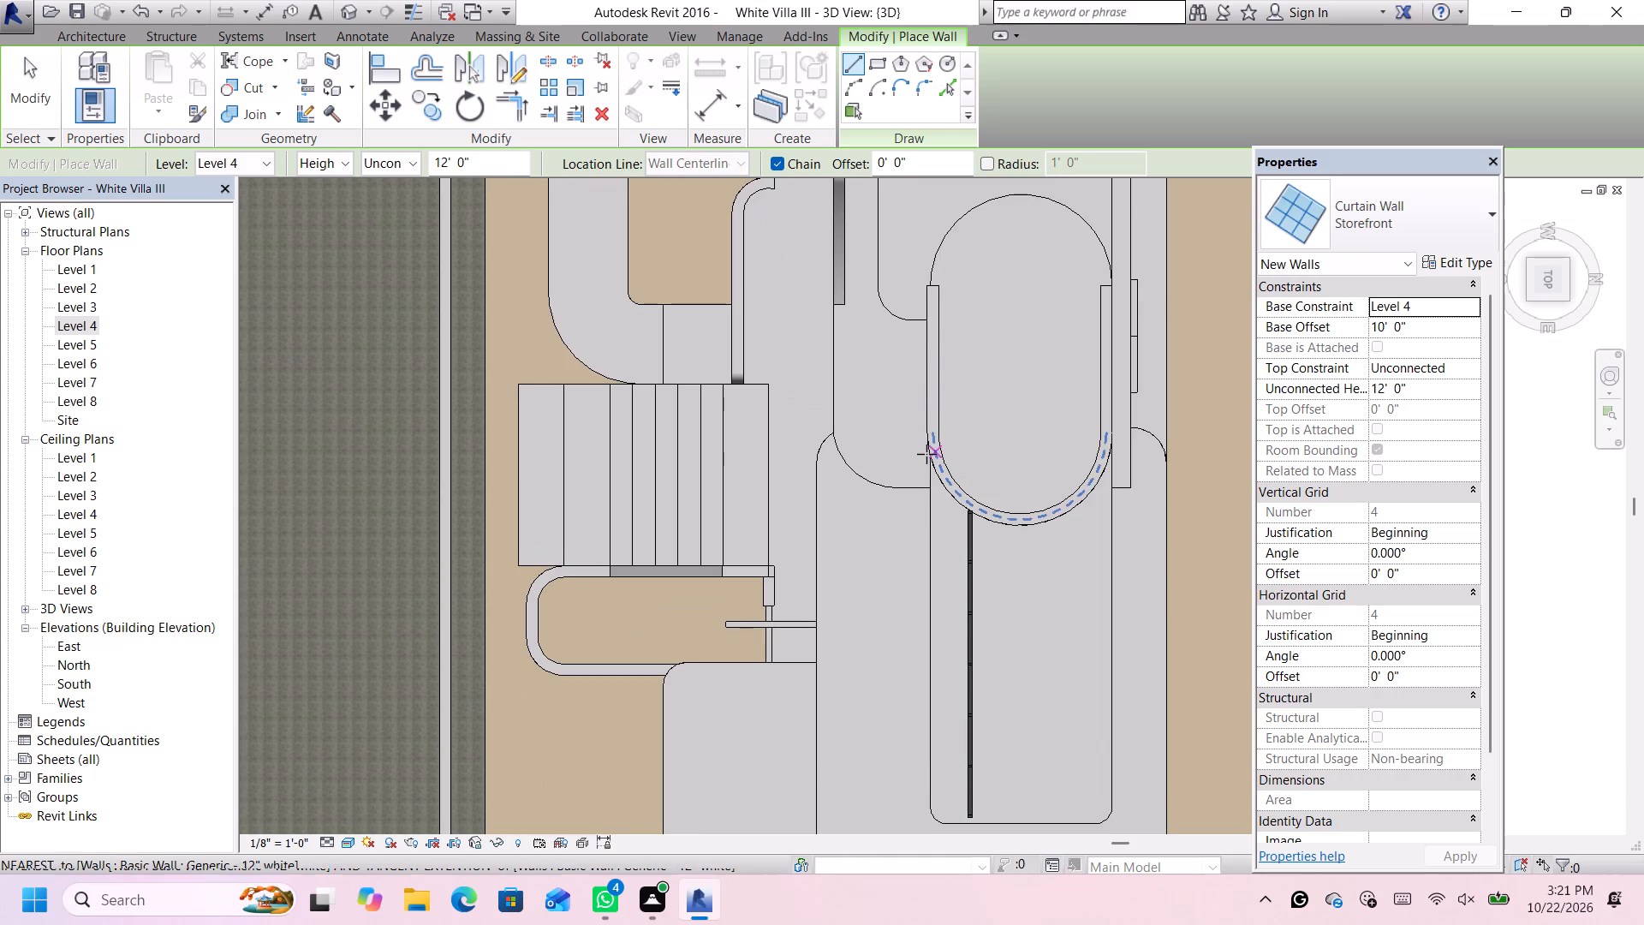
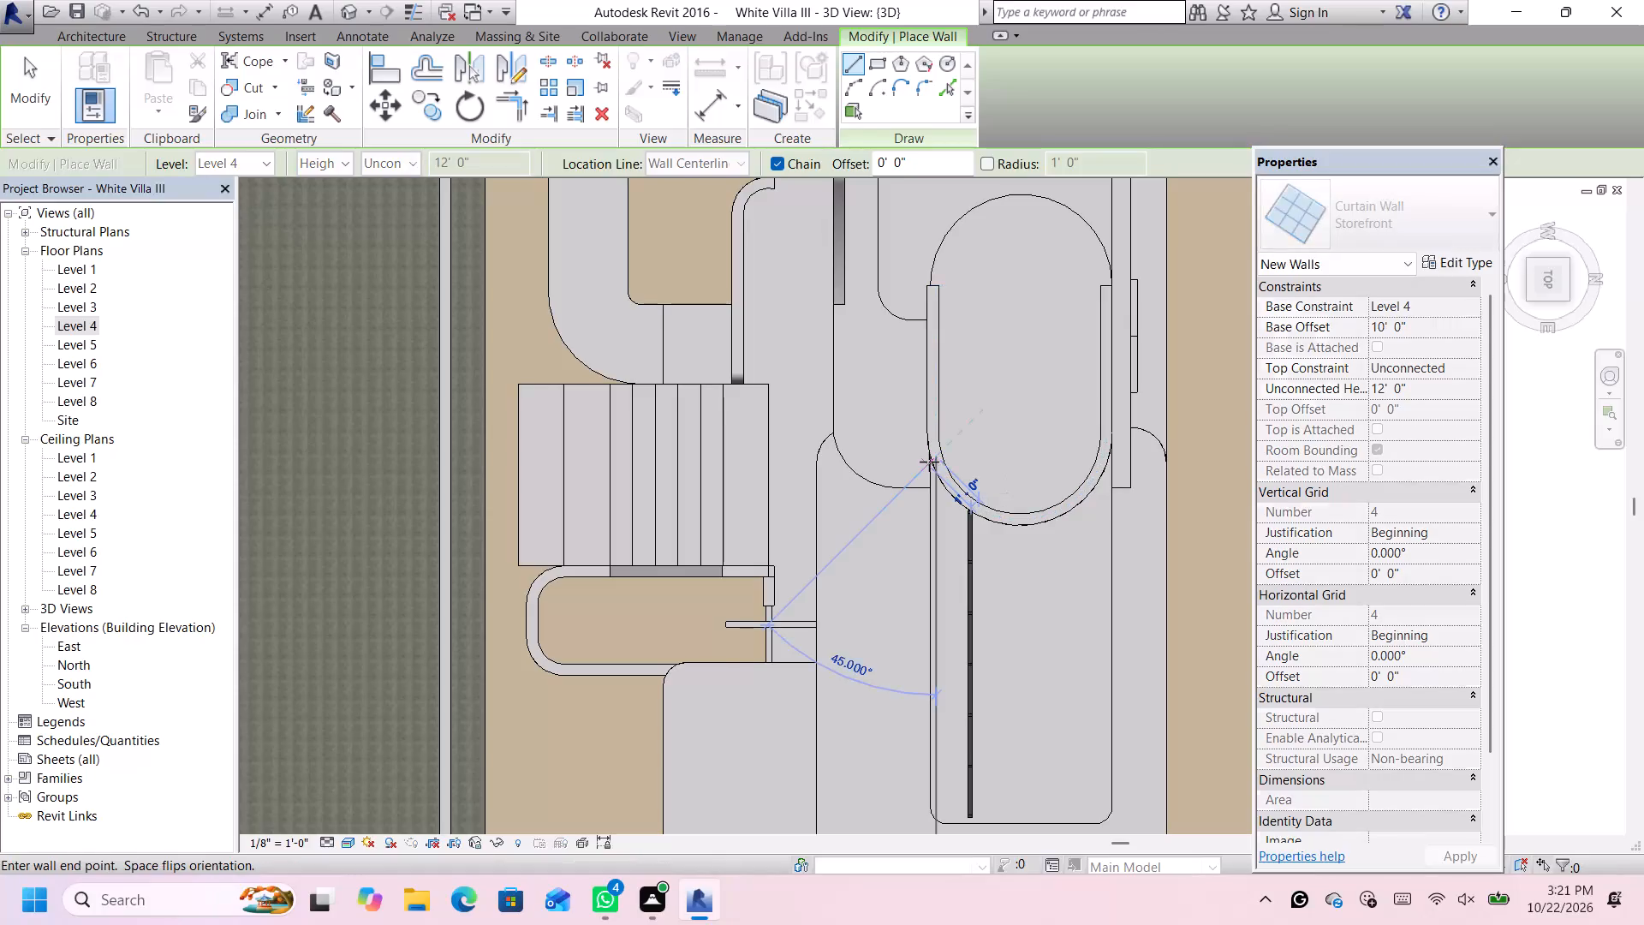
Using Basic Wall Generic - 12" white, draw a straight wall about 27' long along the upper roof's north edge, from the semicircular wall to the rounded east corner.
scroll(929, 462, "down", 6)
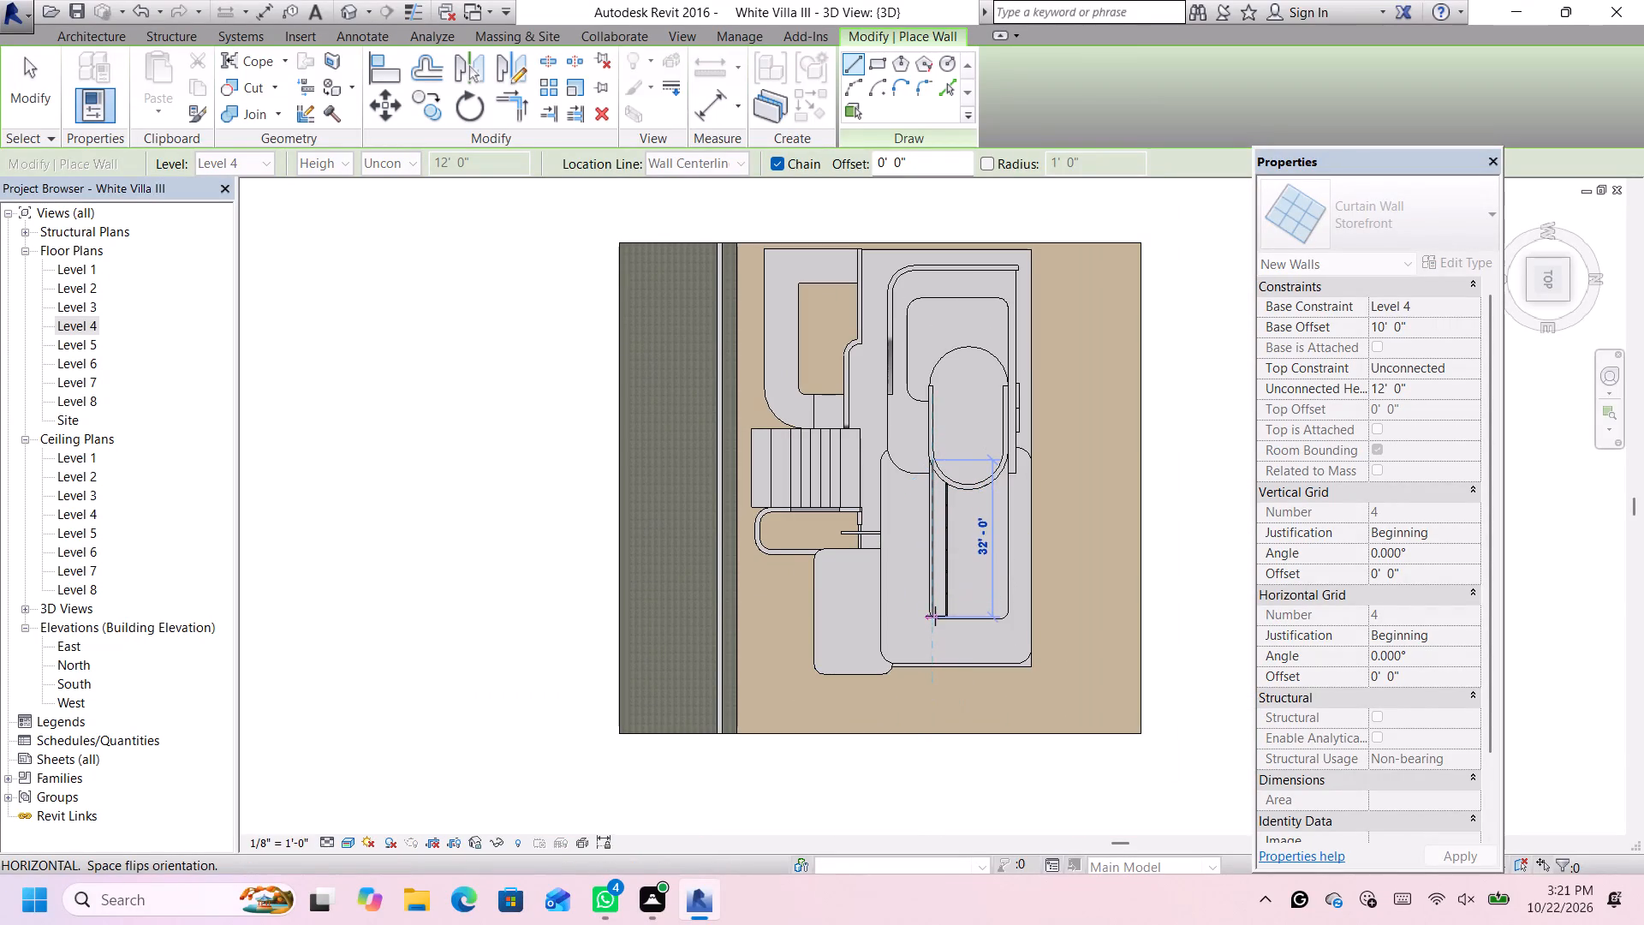
key("Escape")
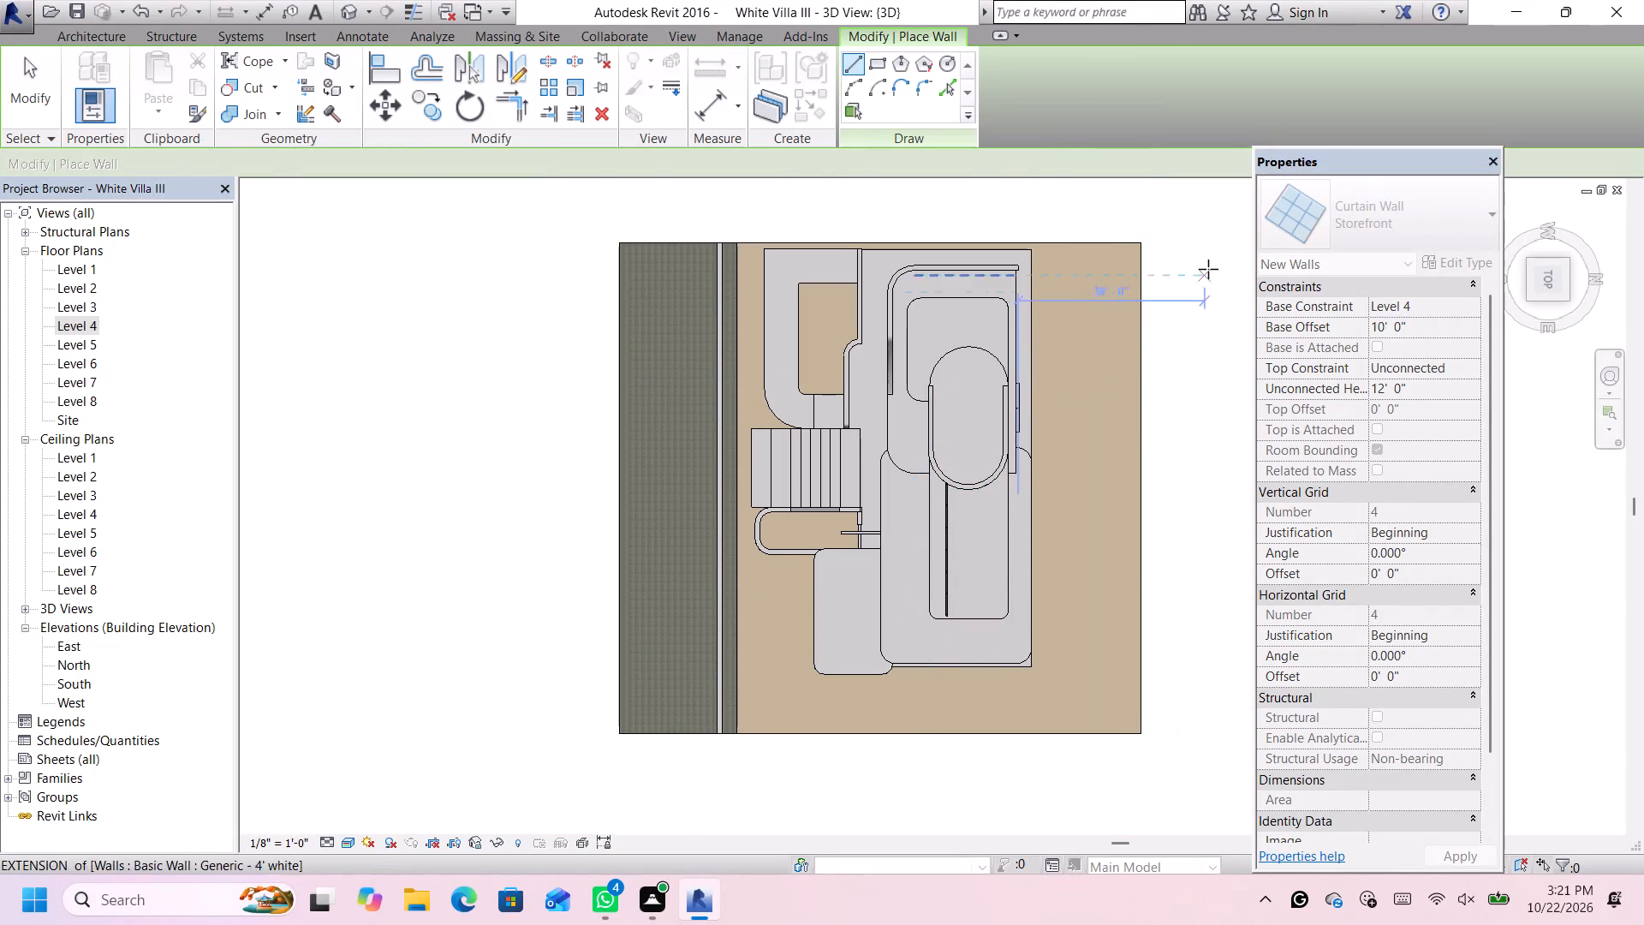
left_click(1268, 218)
scroll(1355, 418, "up", 2)
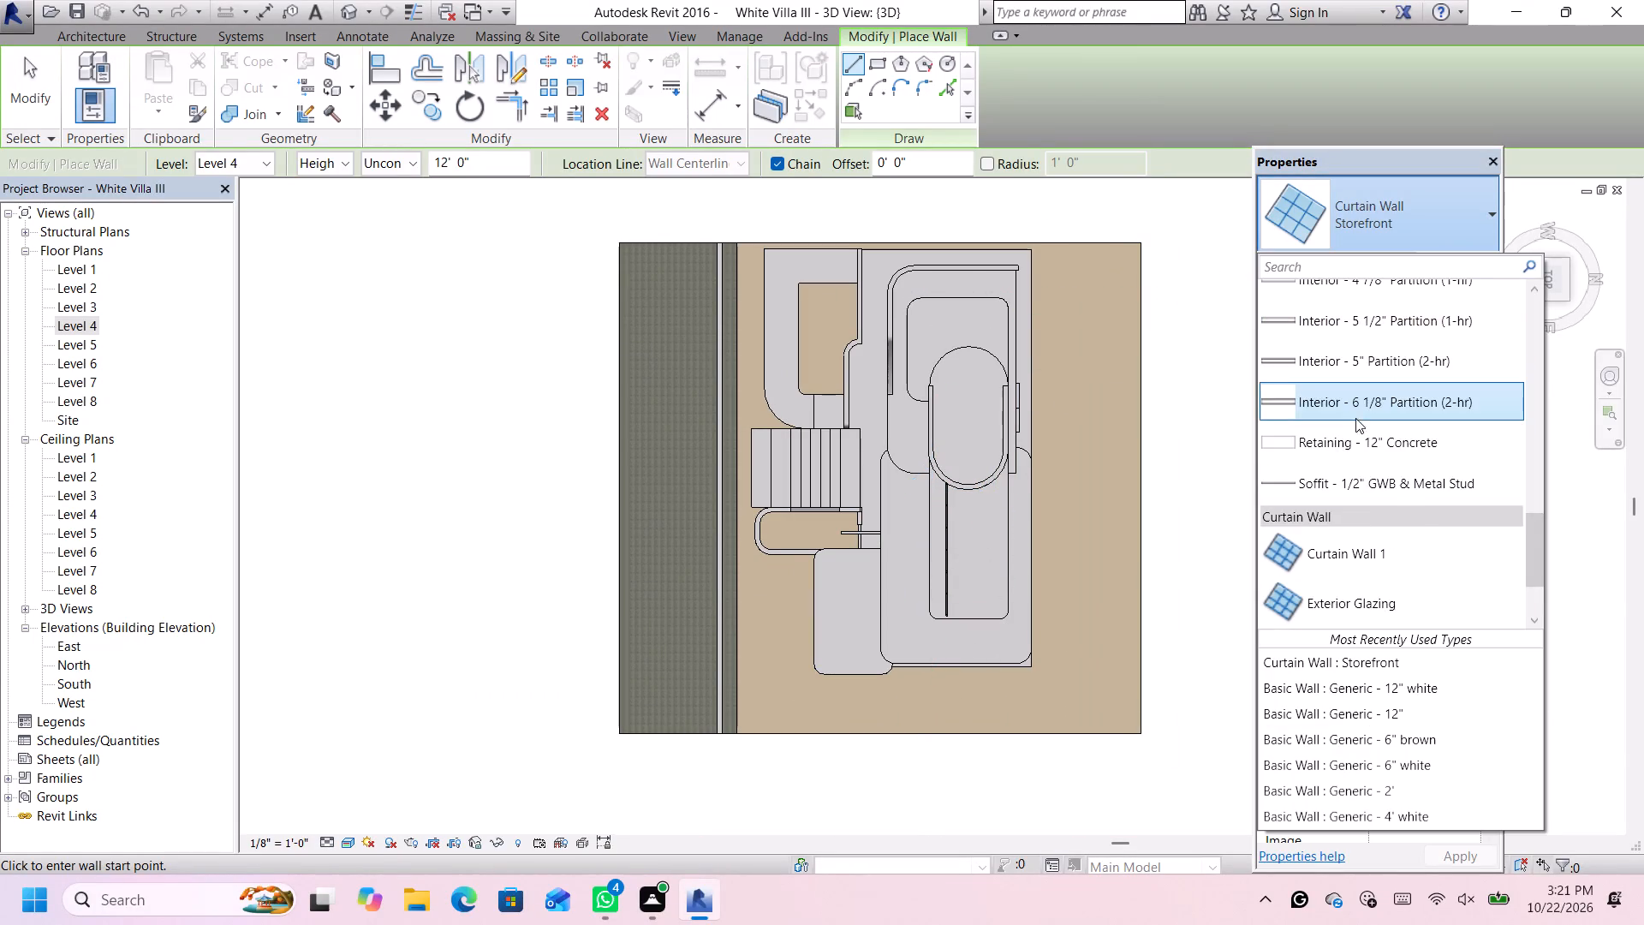
scroll(1367, 401, "up", 3)
left_click(1396, 357)
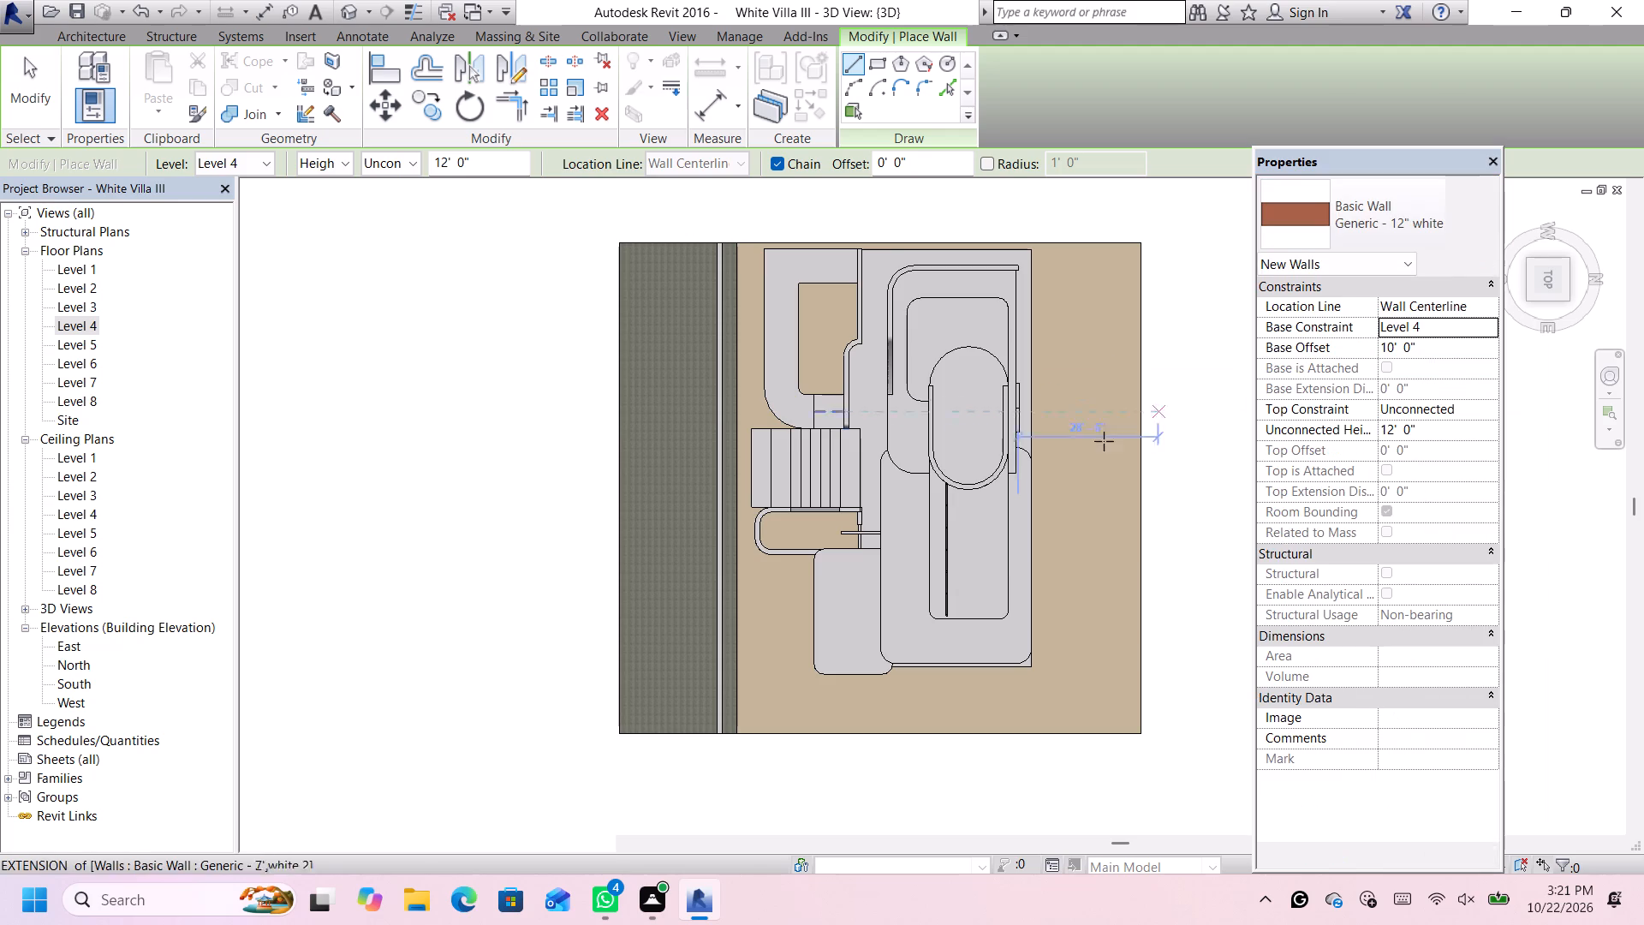
scroll(994, 486, "up", 4)
scroll(873, 486, "up", 4)
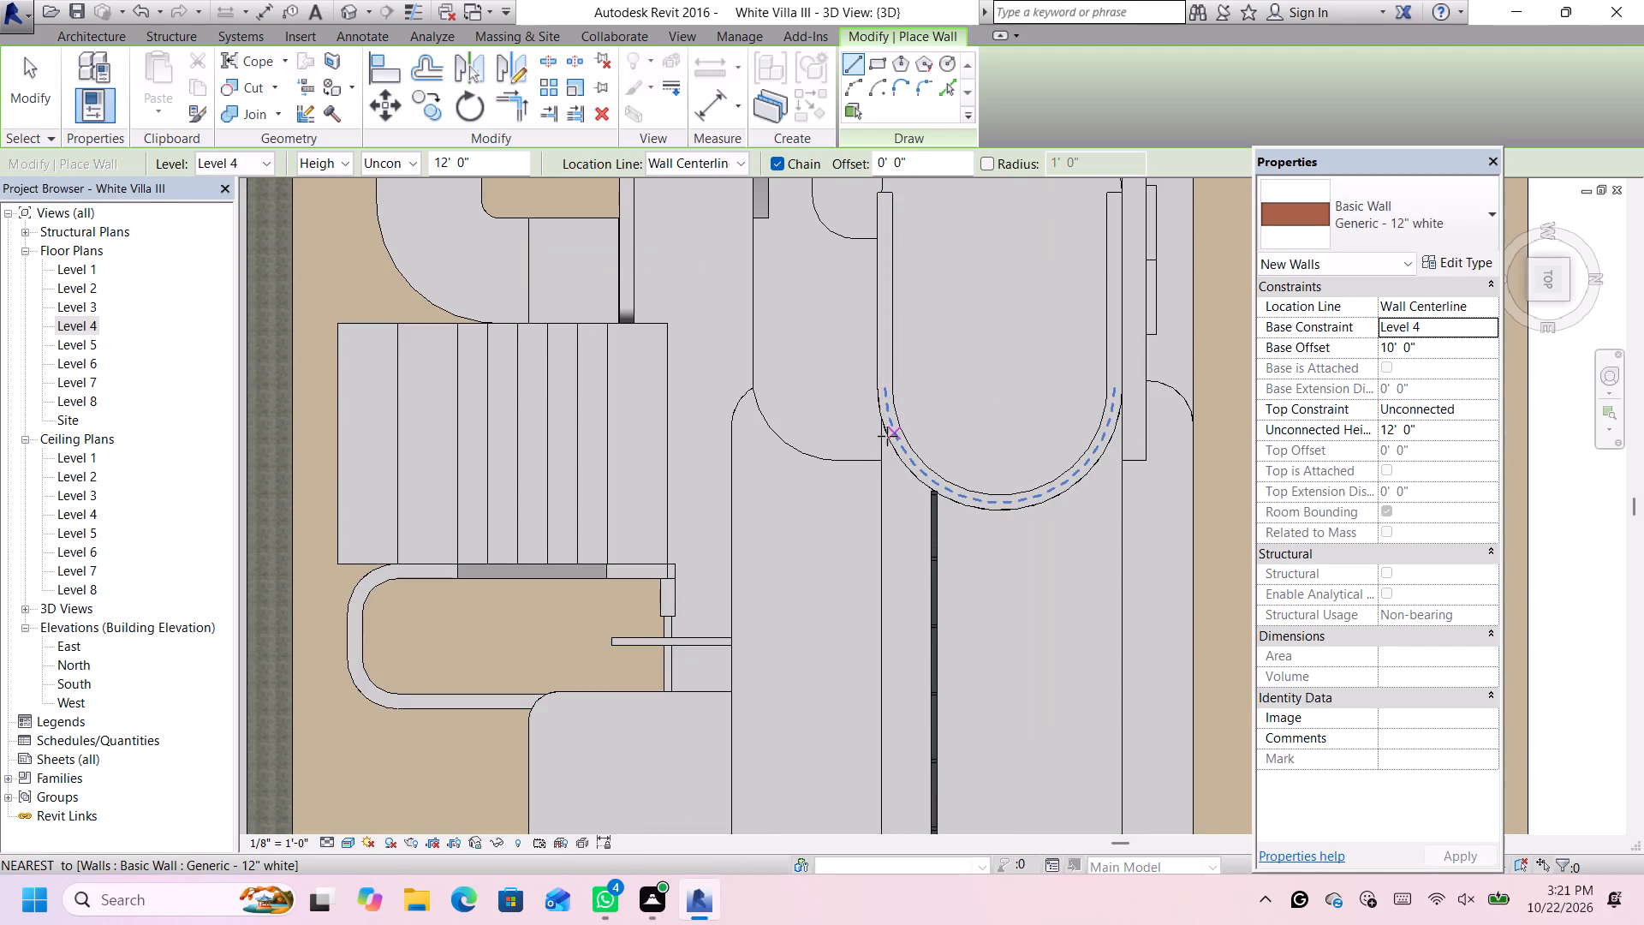
scroll(887, 439, "up", 2)
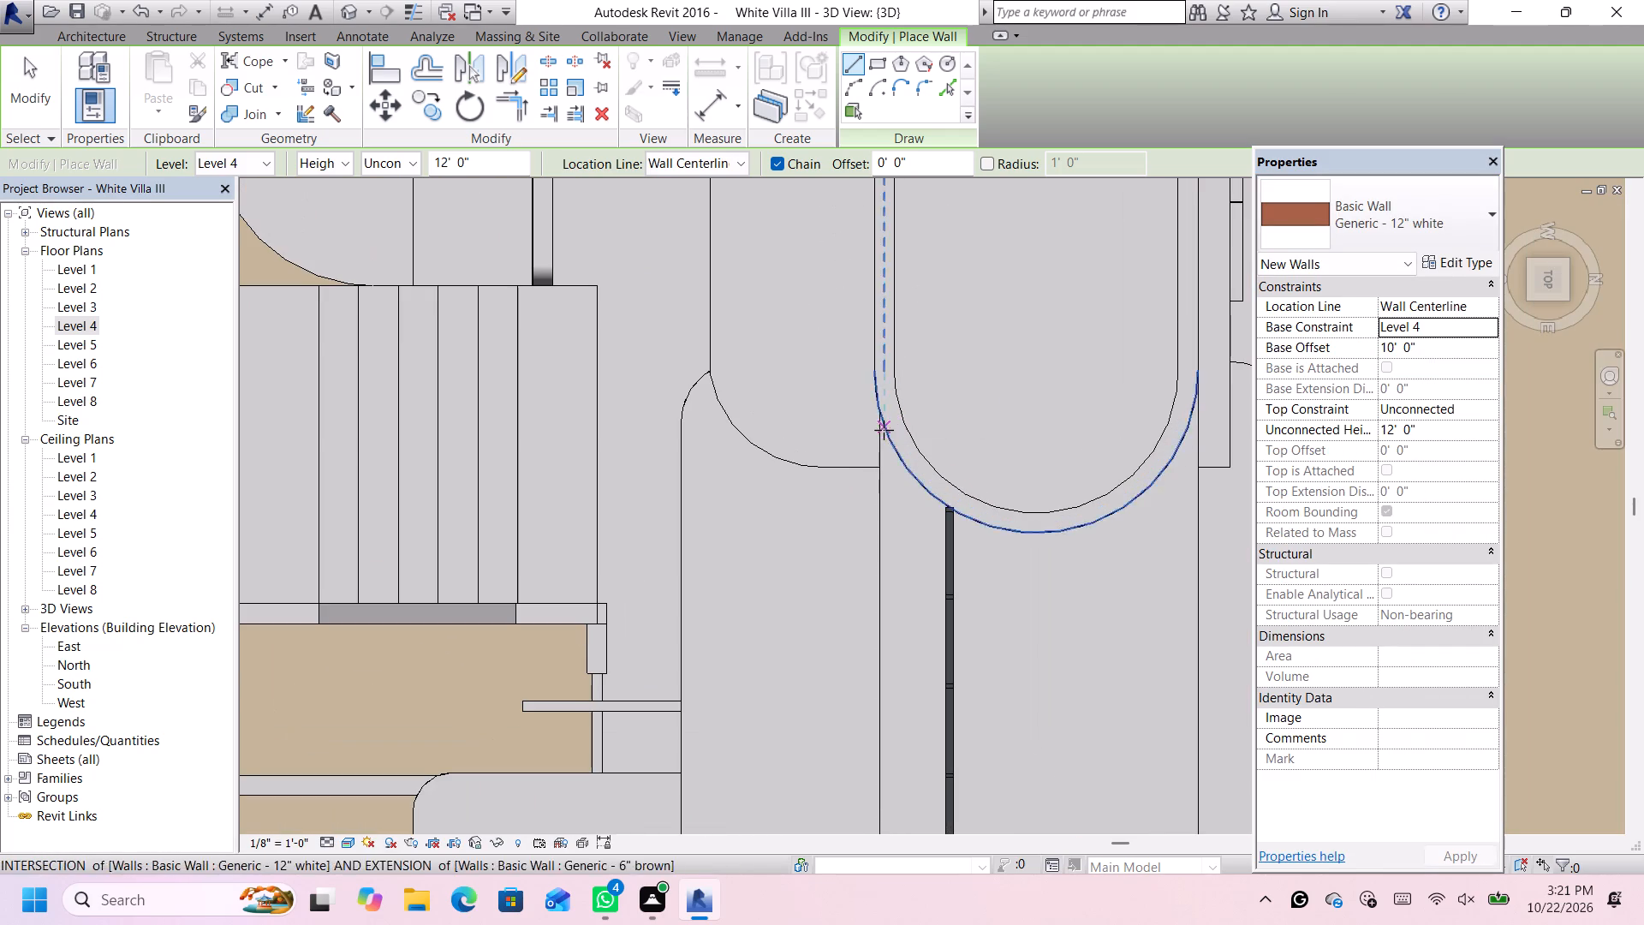
scroll(887, 433, "up", 2)
scroll(887, 434, "down", 4)
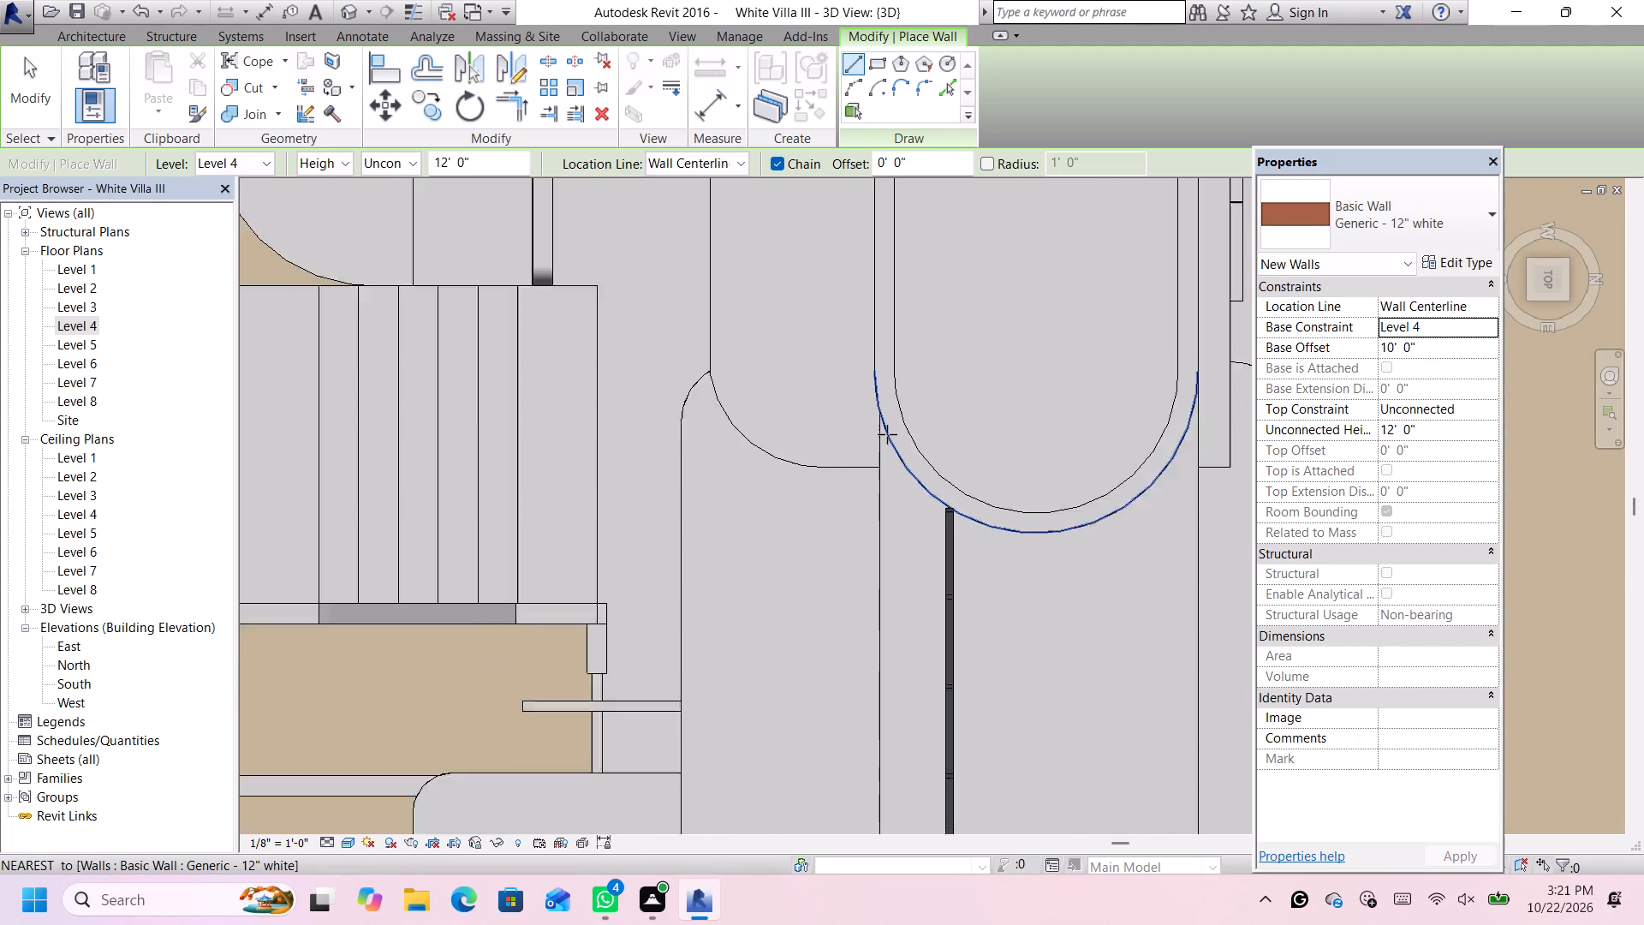
scroll(887, 434, "down", 6)
scroll(1003, 471, "up", 3)
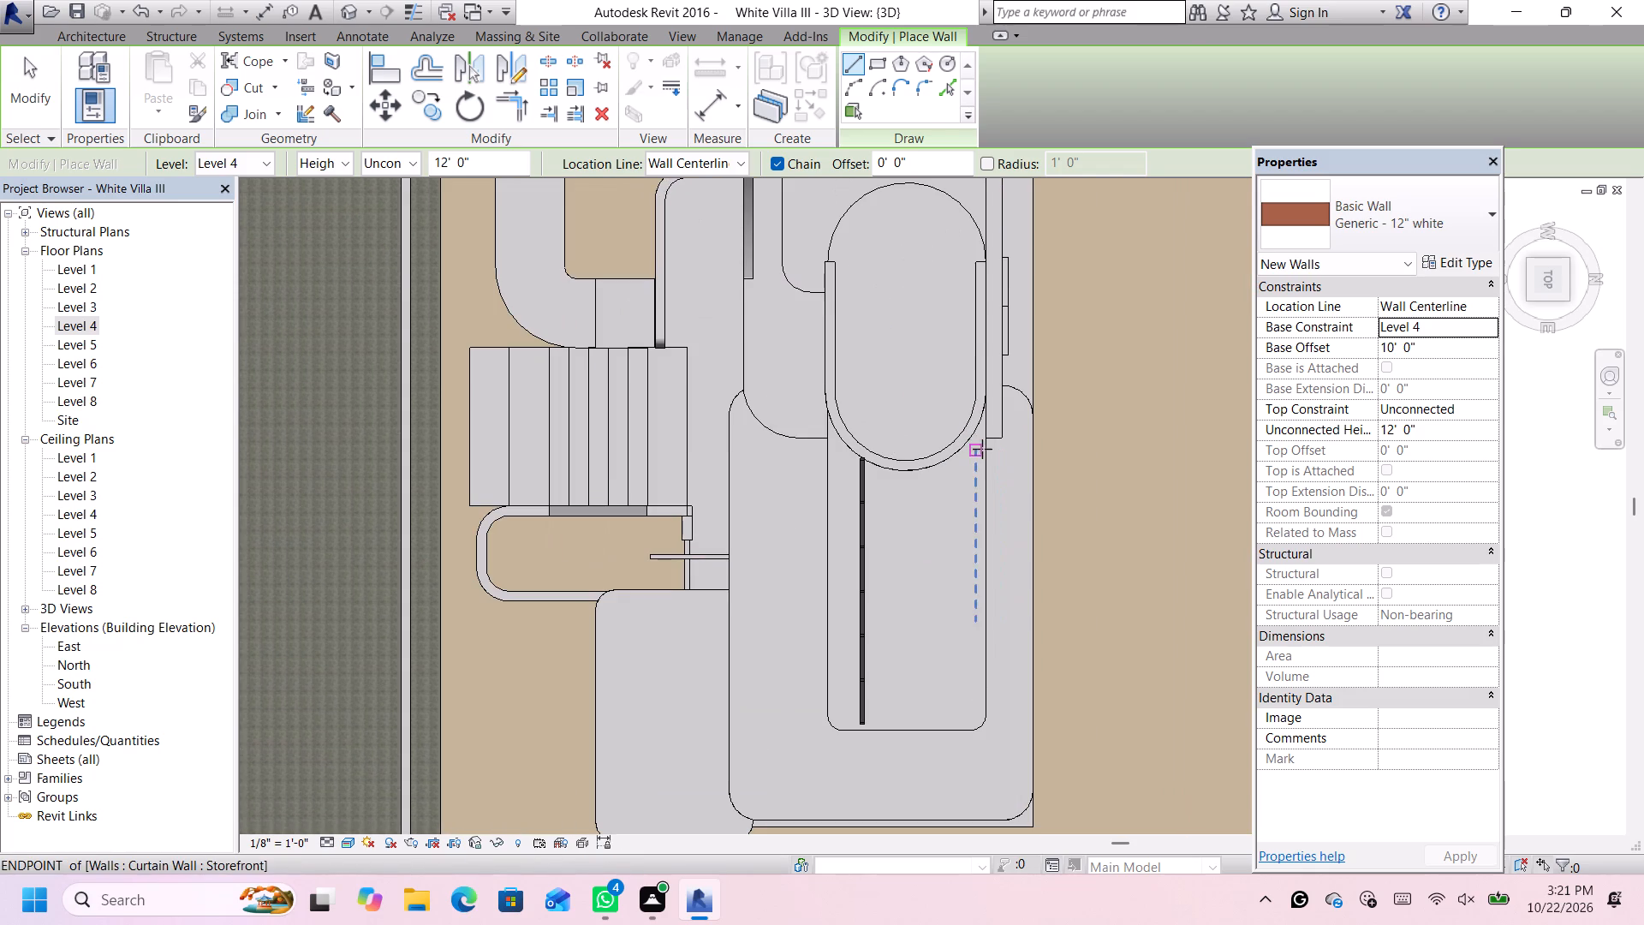
left_click(980, 437)
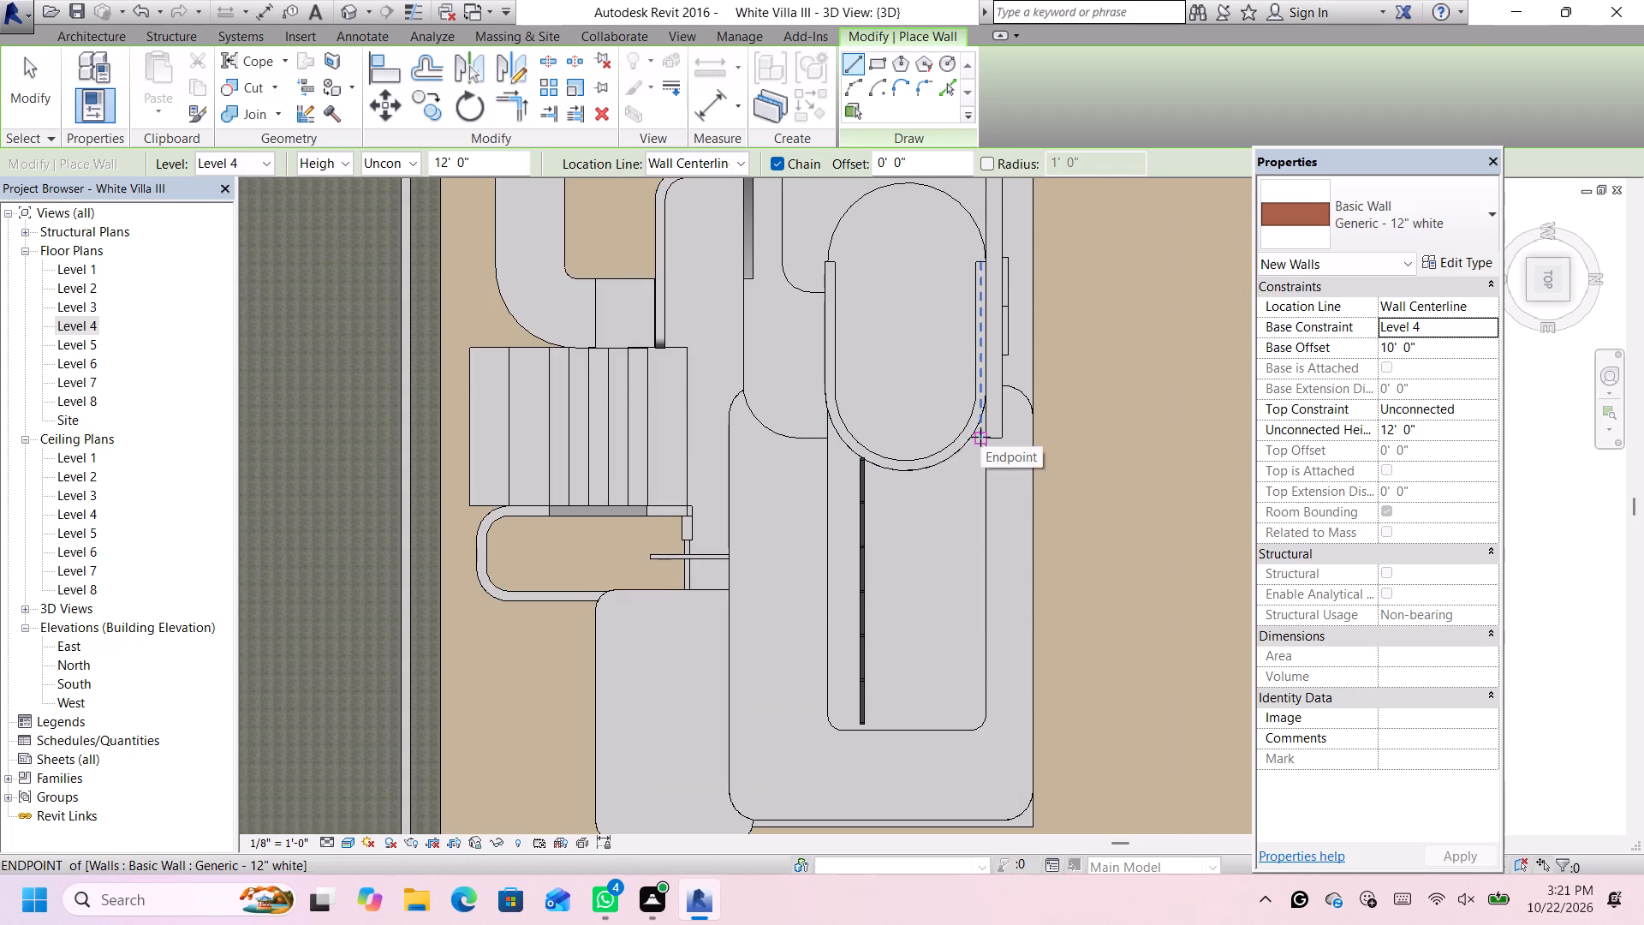
left_click(984, 704)
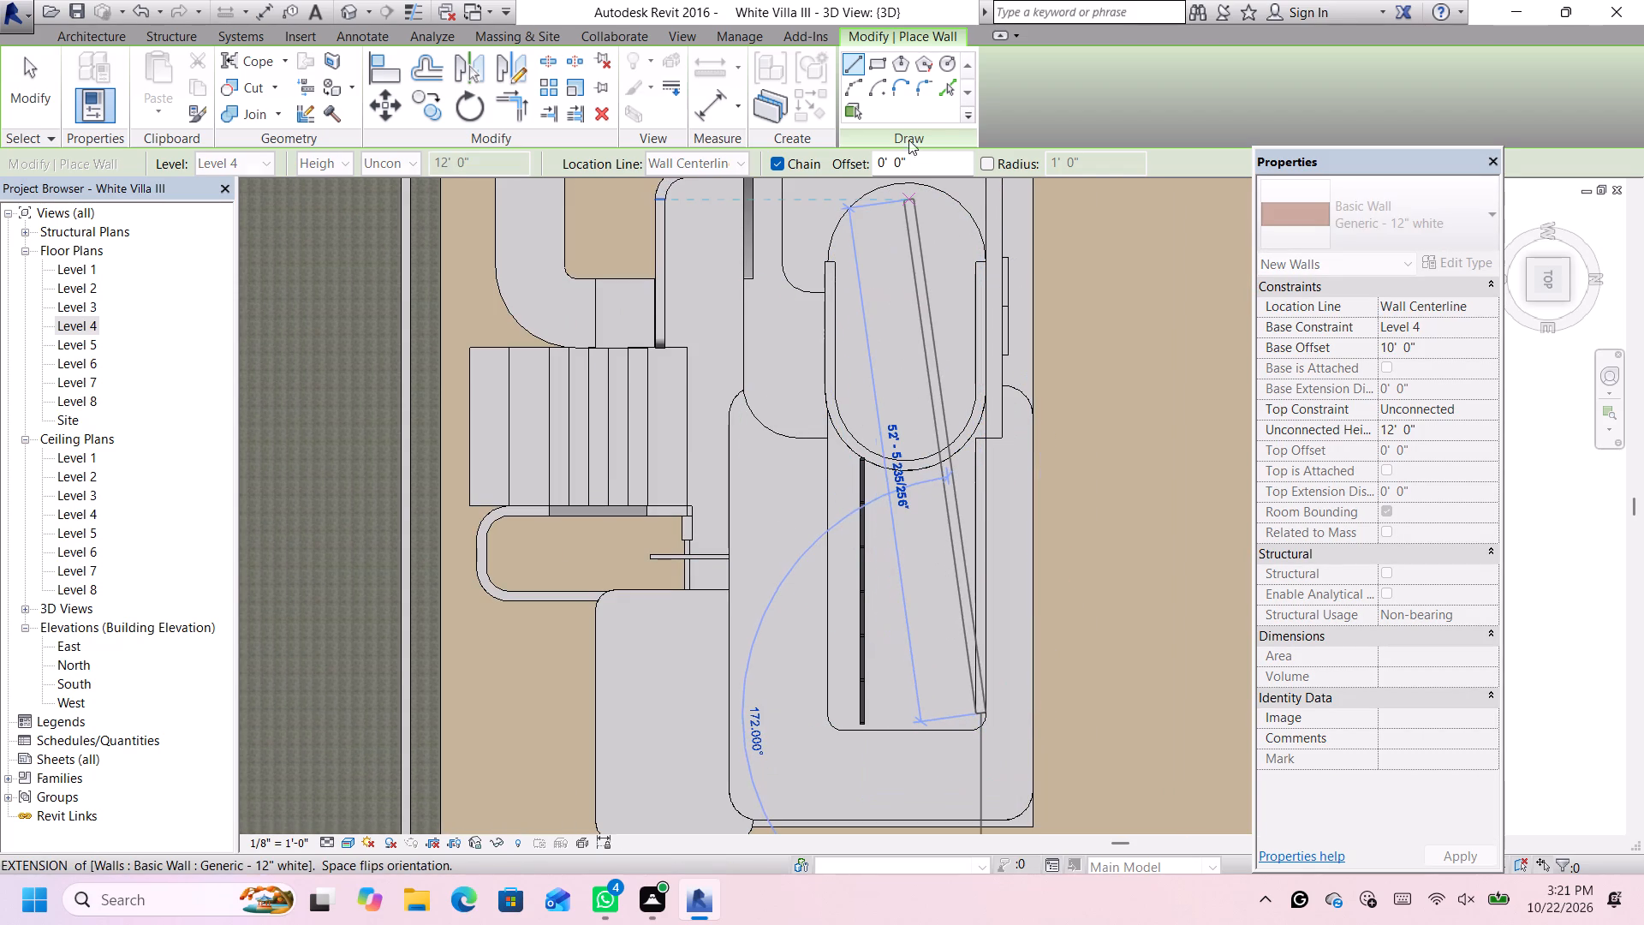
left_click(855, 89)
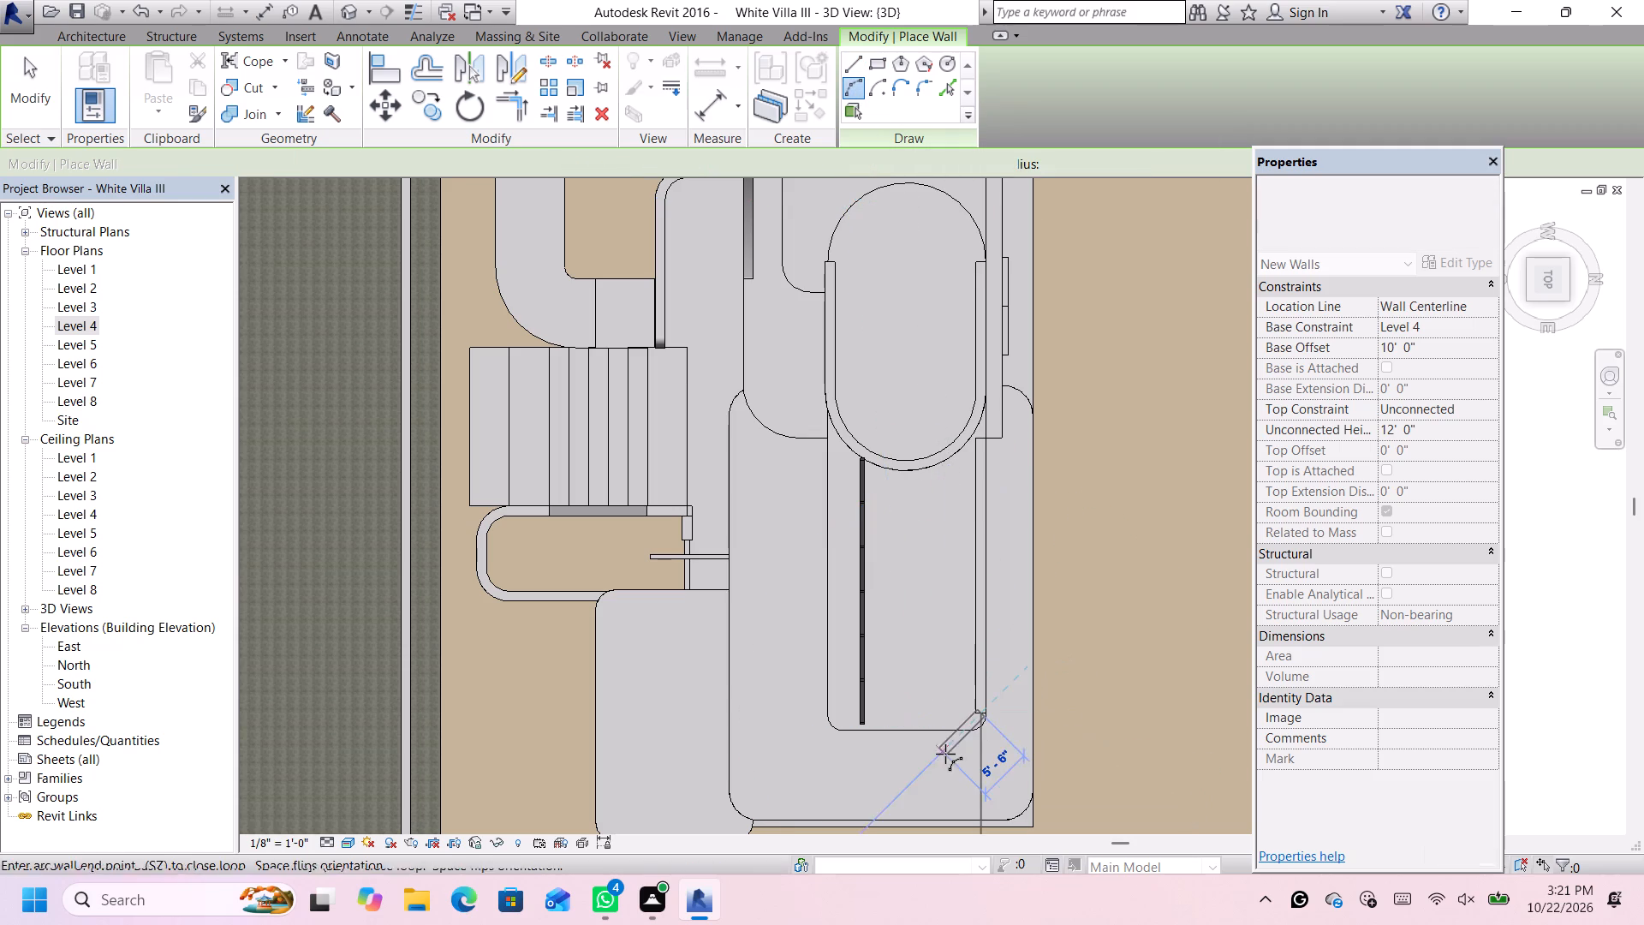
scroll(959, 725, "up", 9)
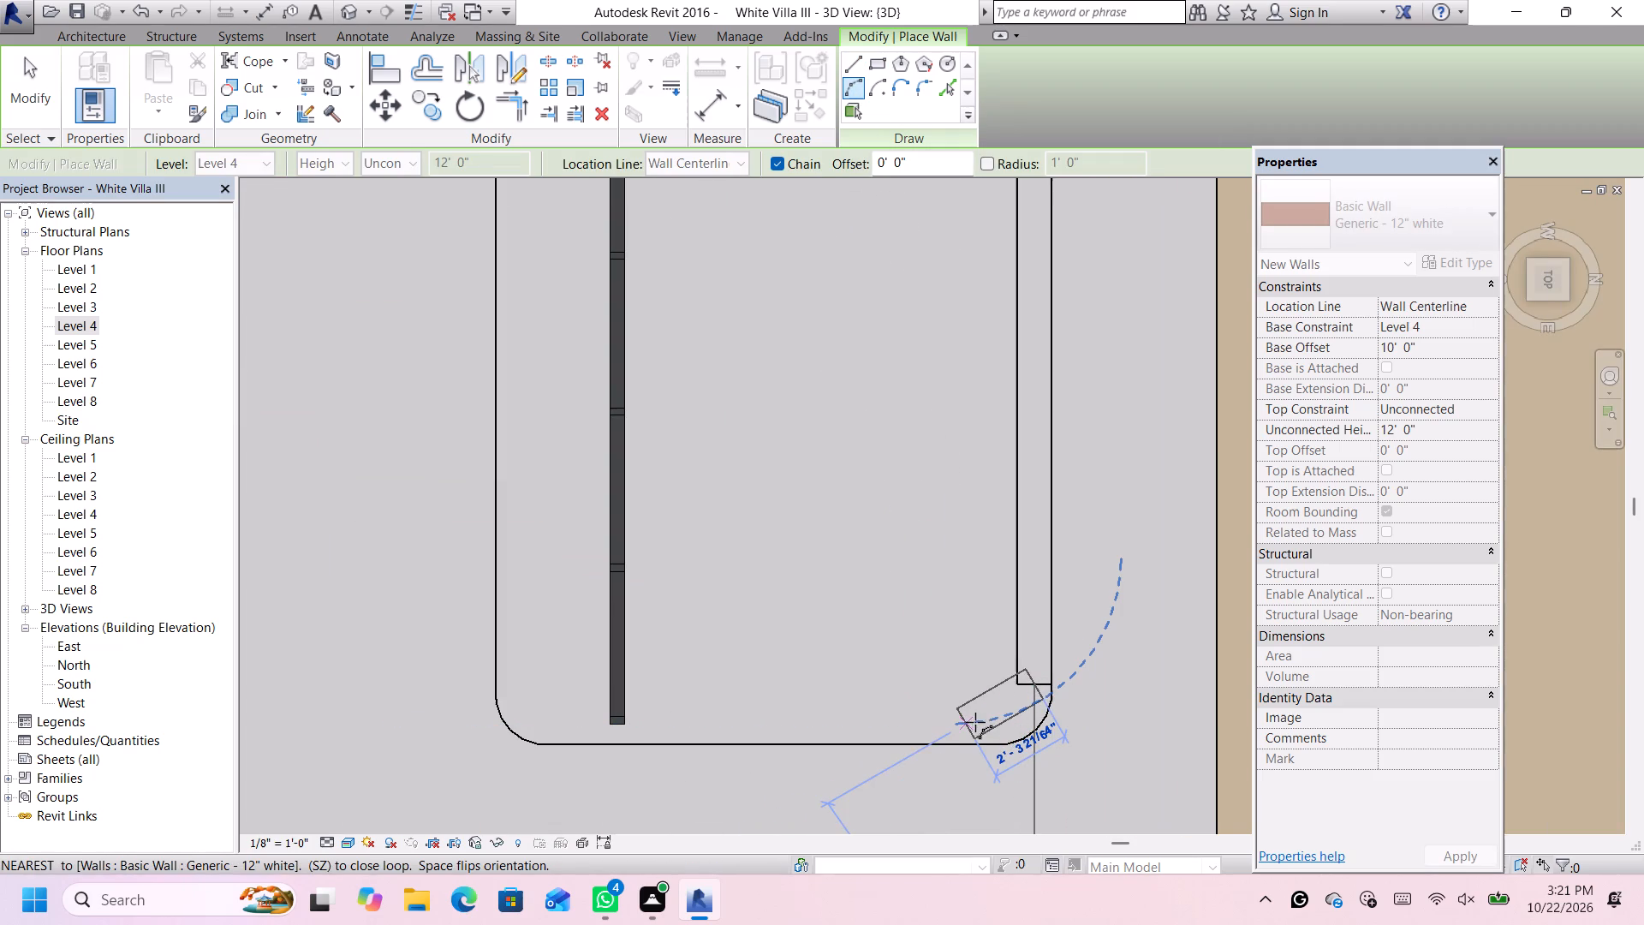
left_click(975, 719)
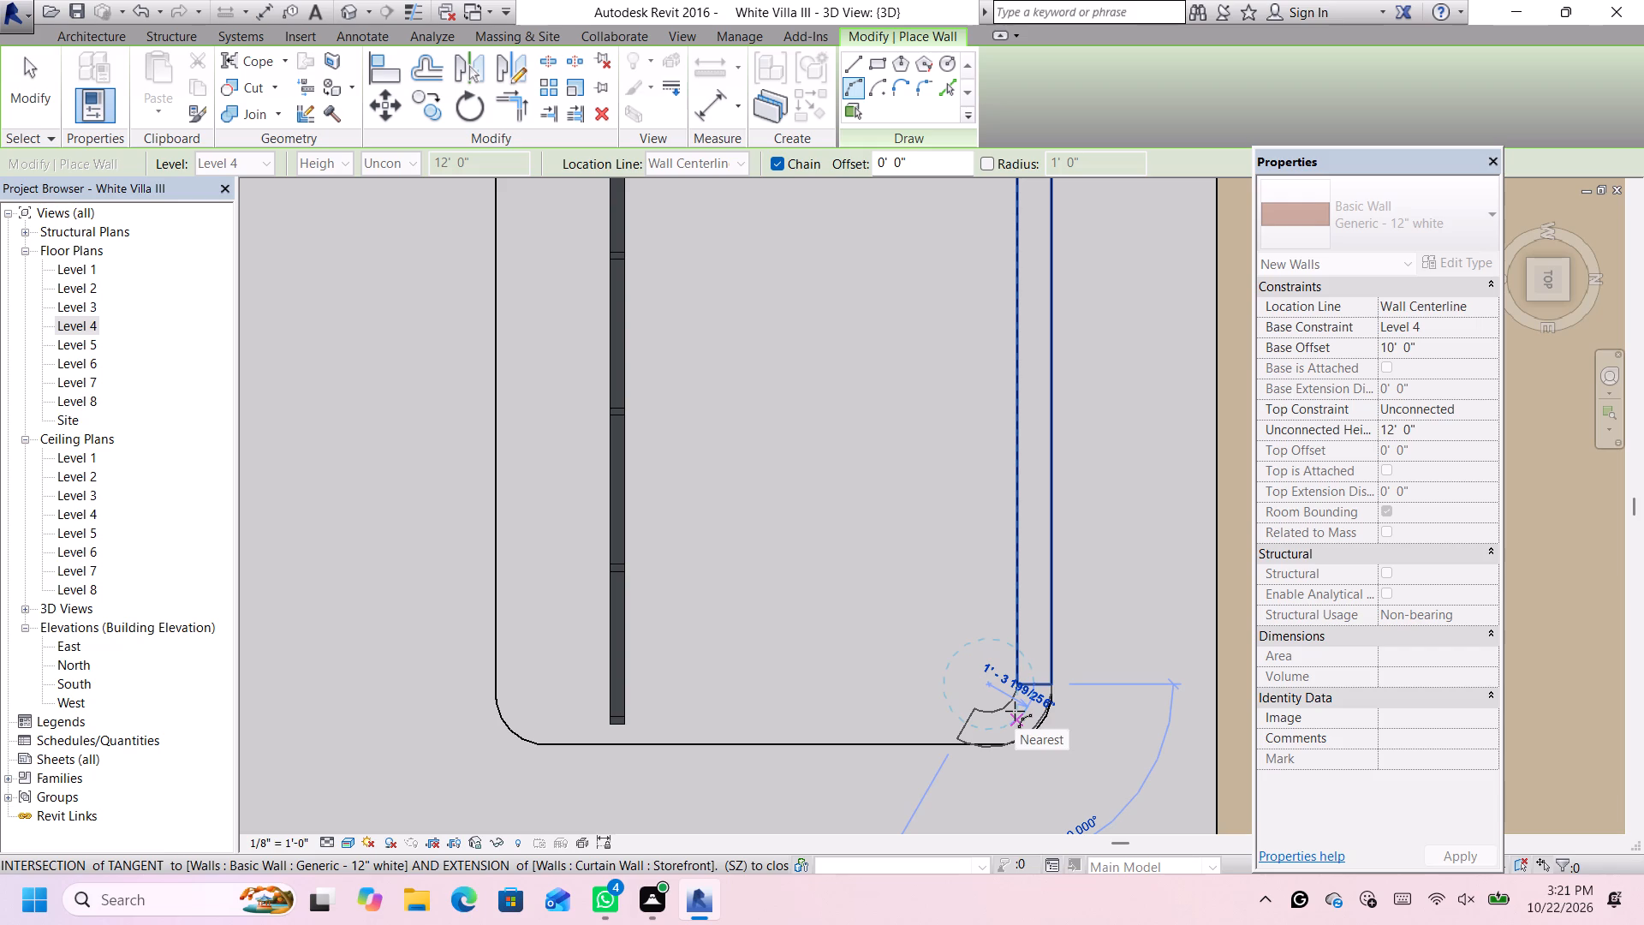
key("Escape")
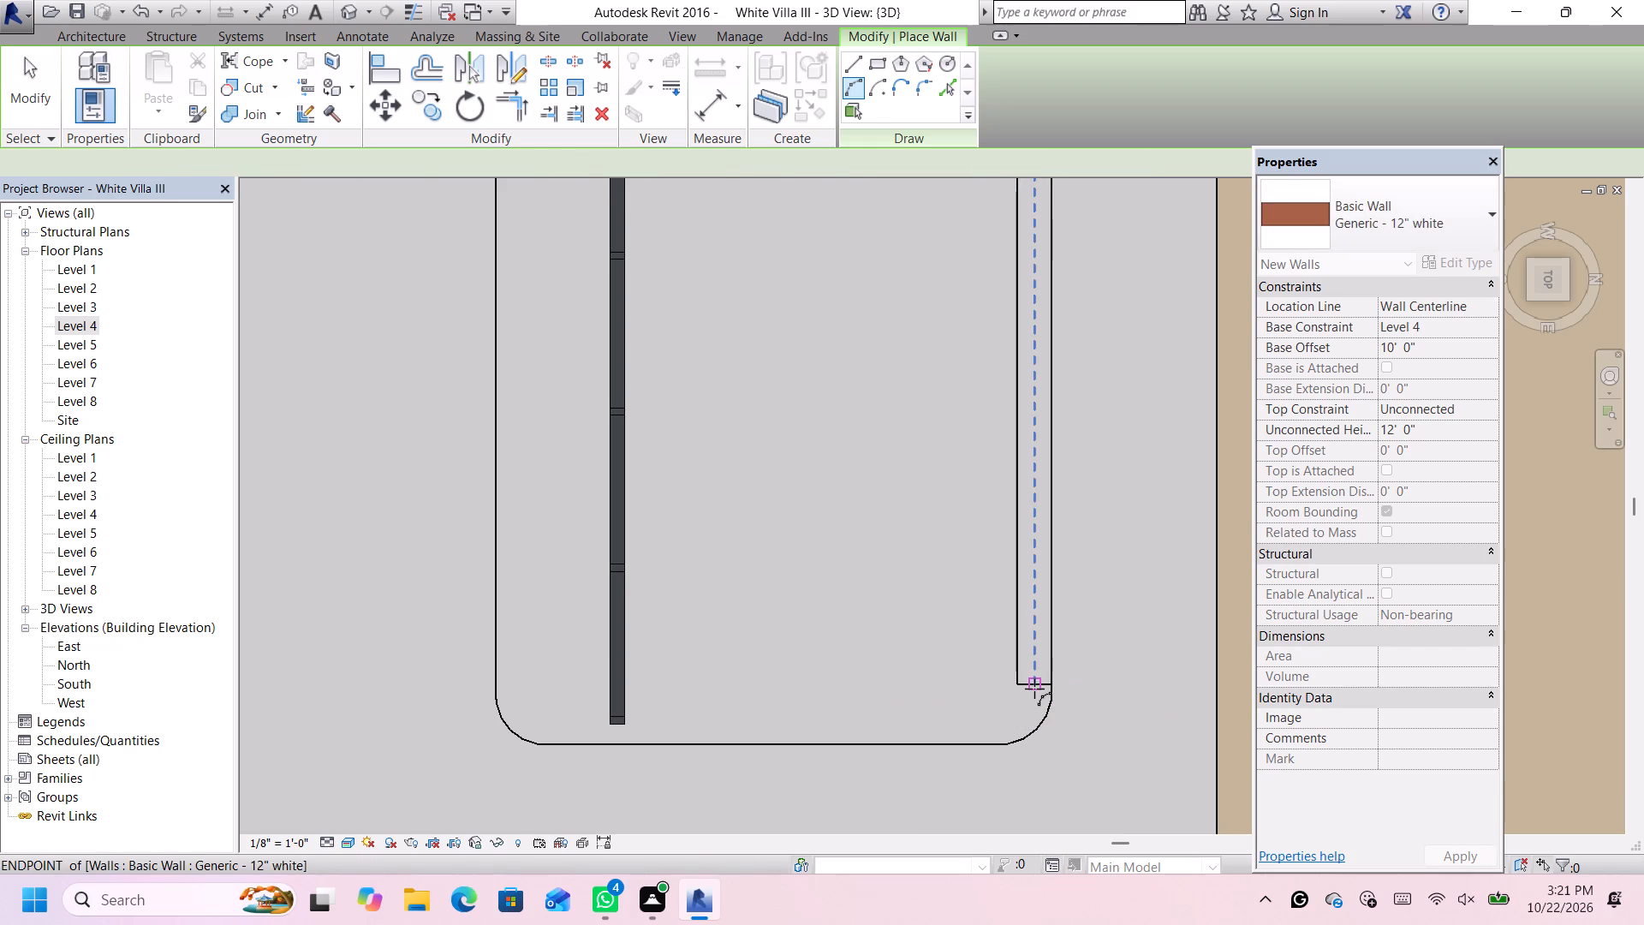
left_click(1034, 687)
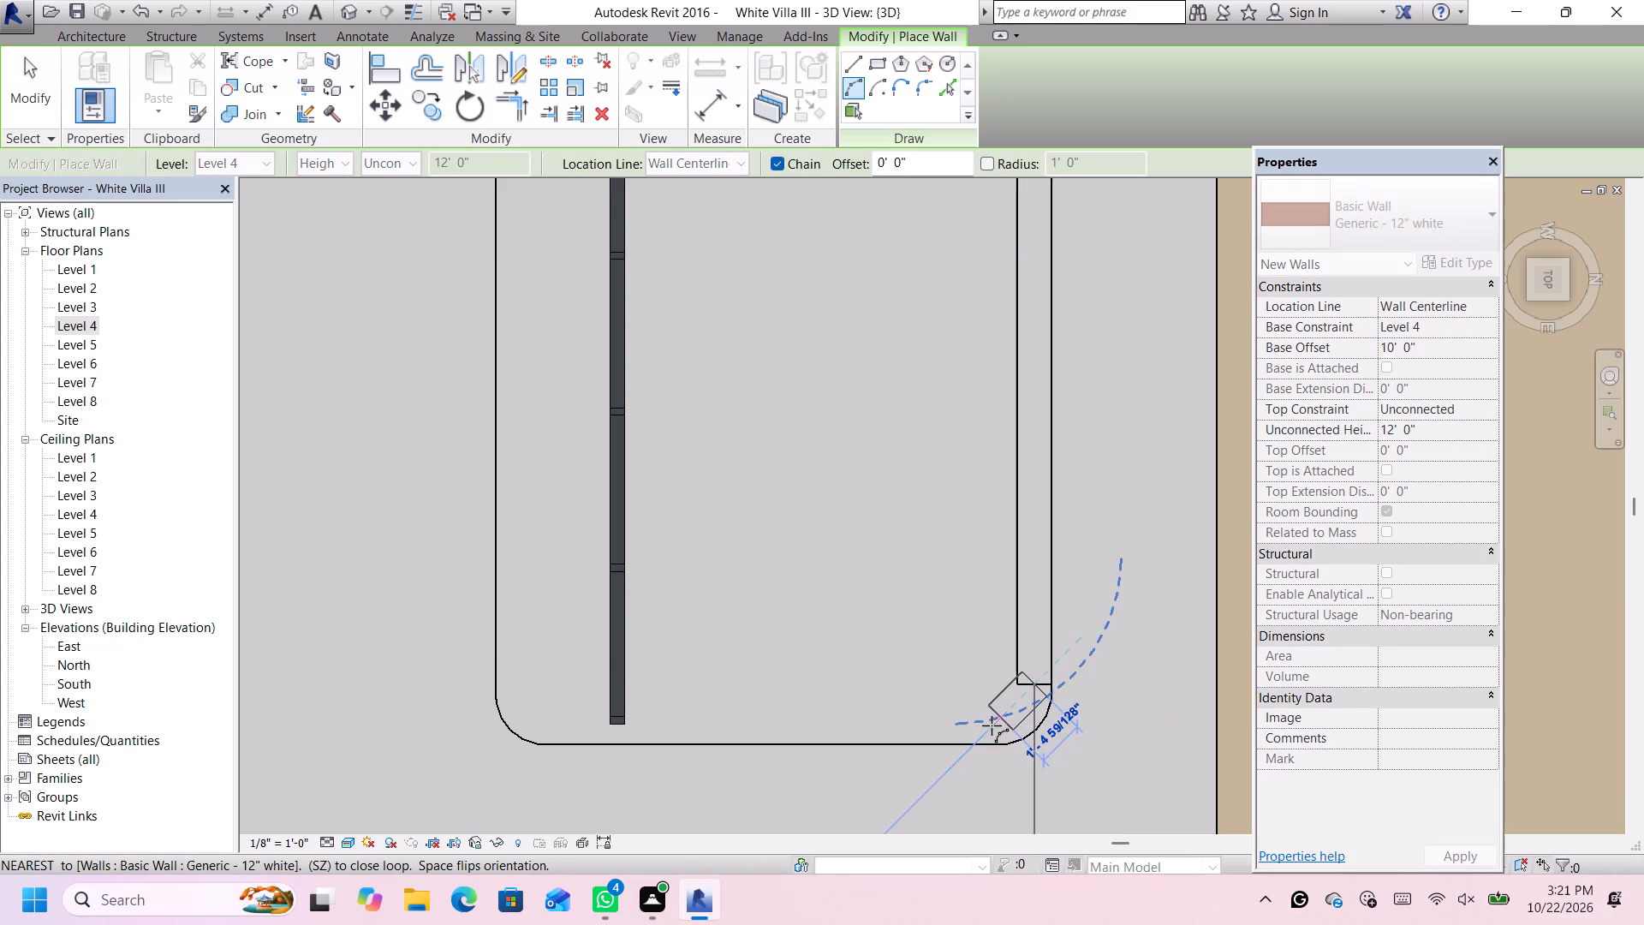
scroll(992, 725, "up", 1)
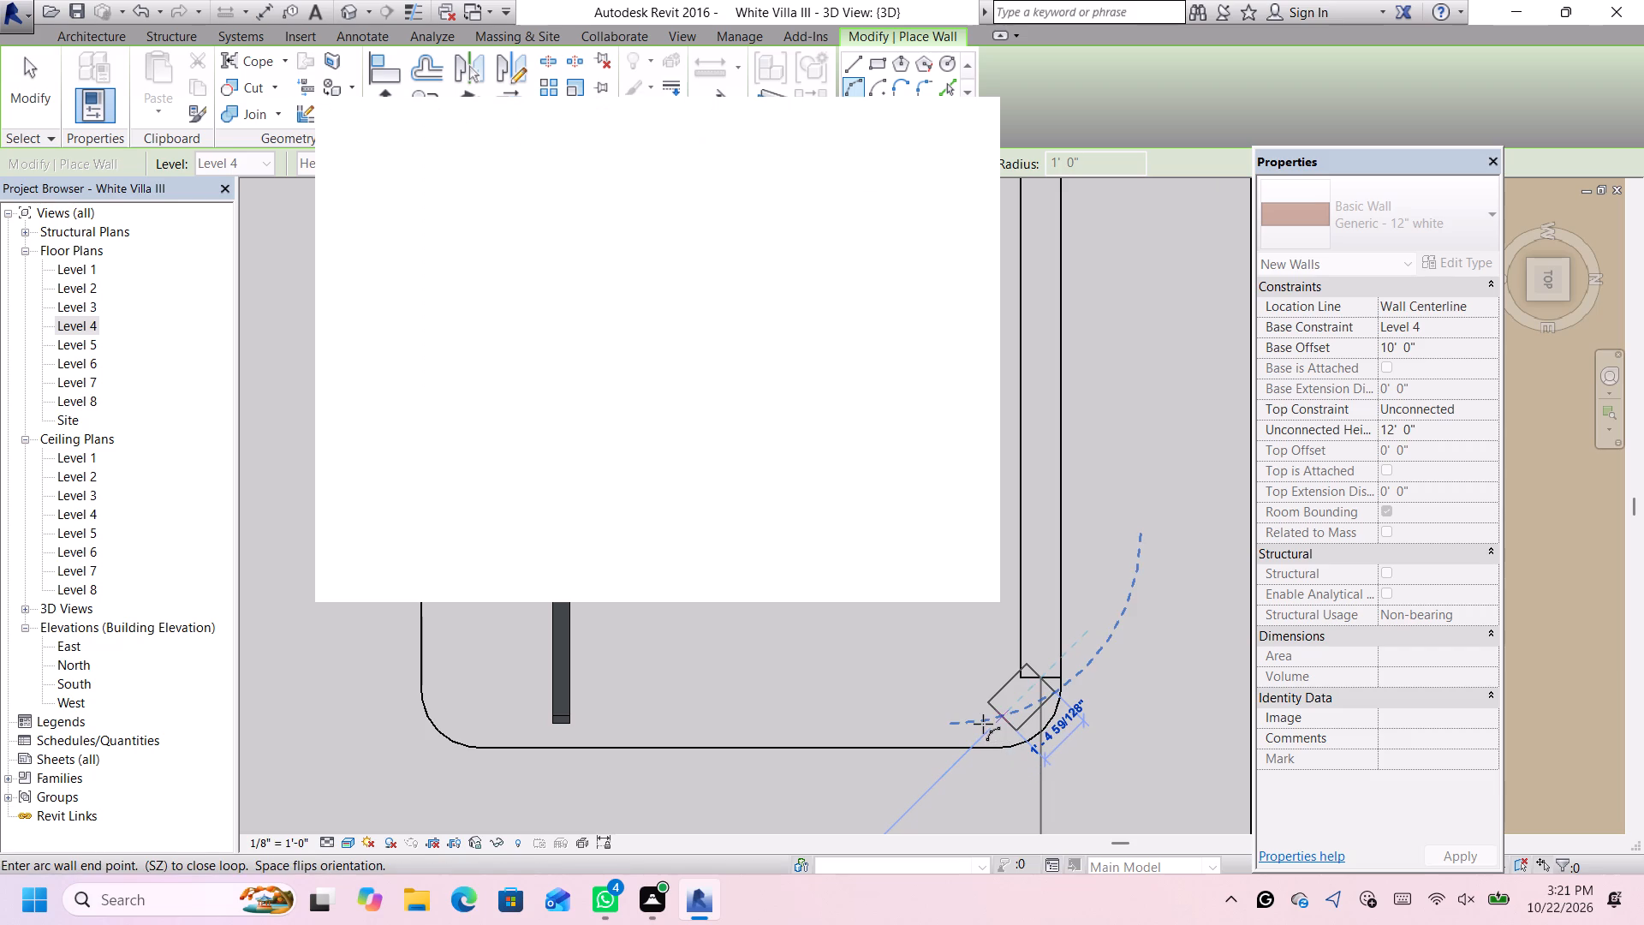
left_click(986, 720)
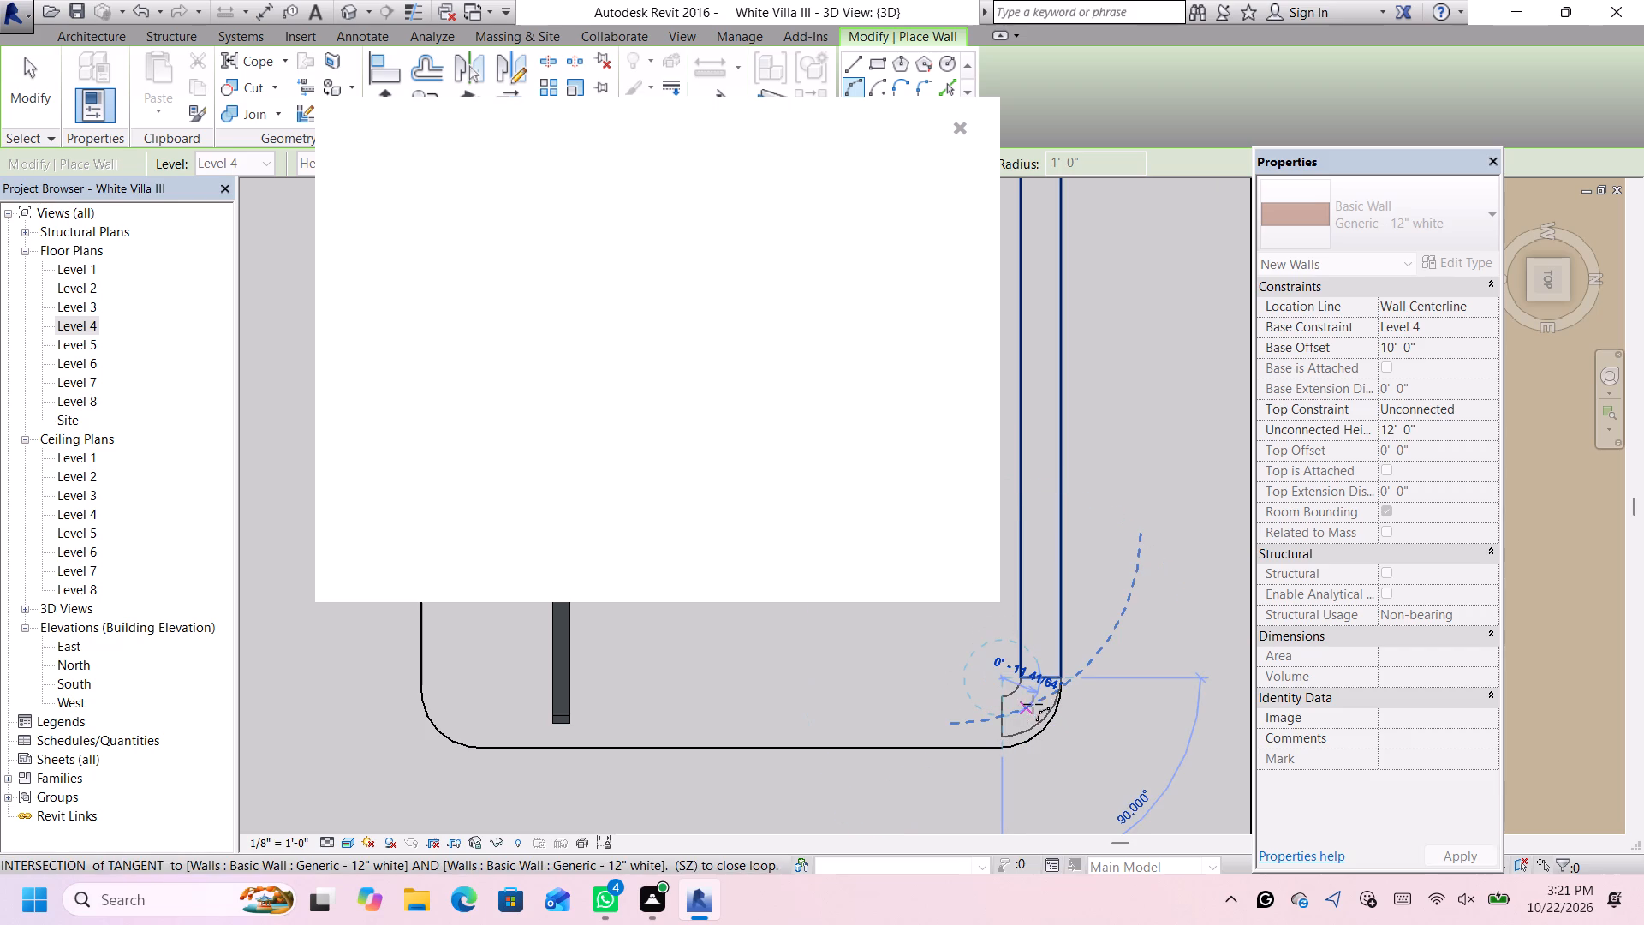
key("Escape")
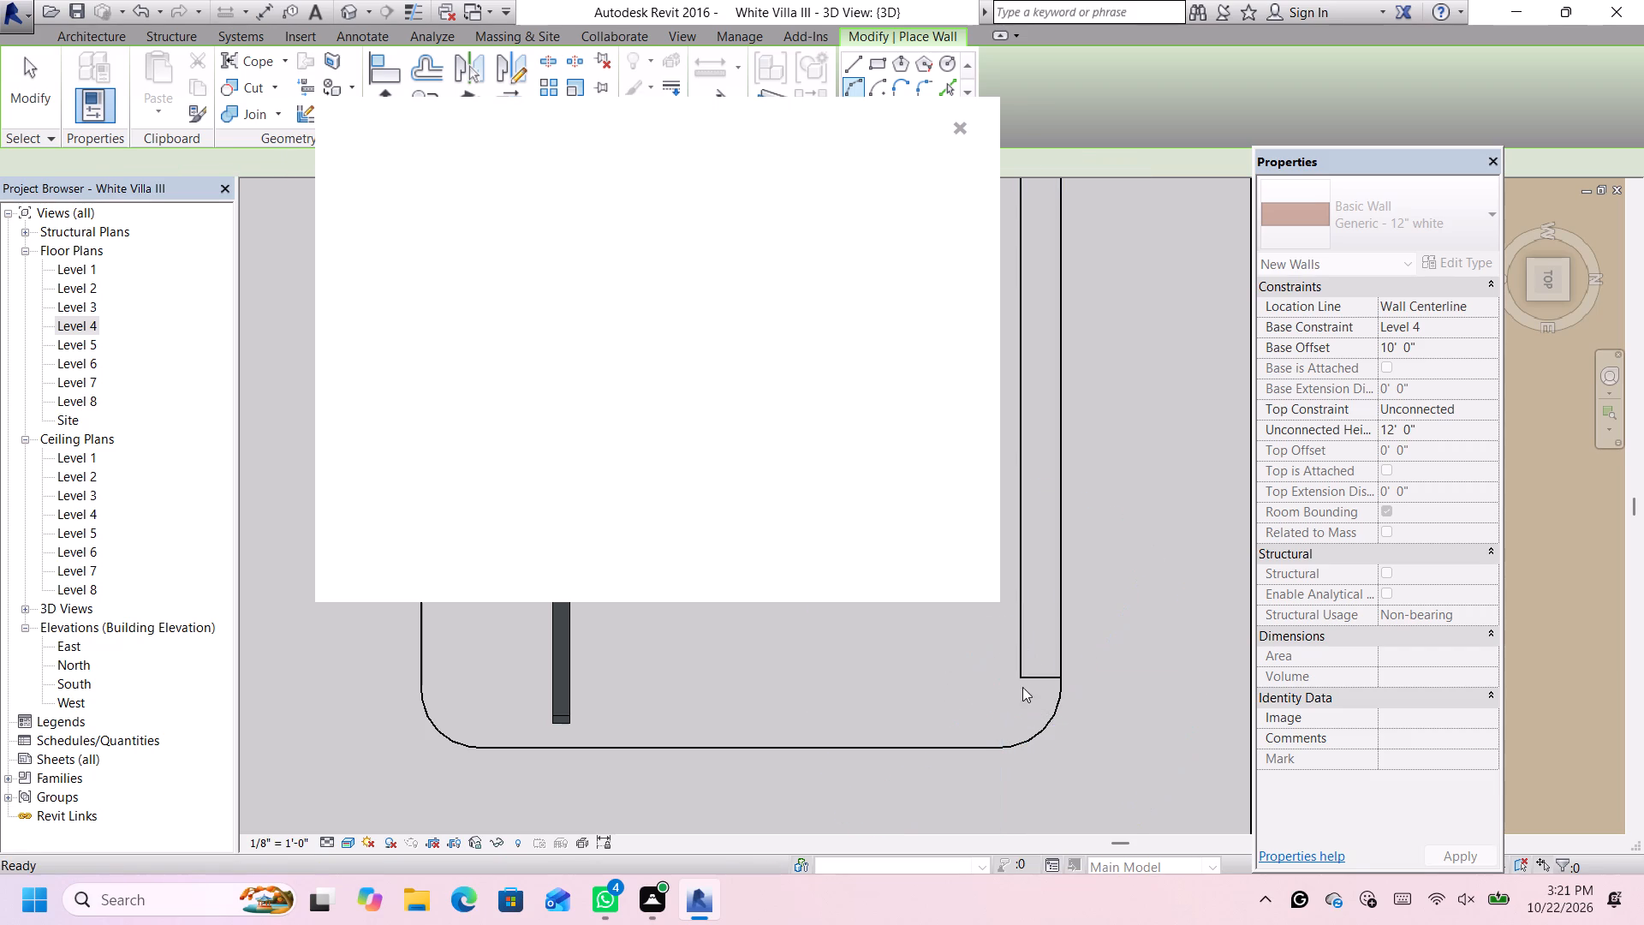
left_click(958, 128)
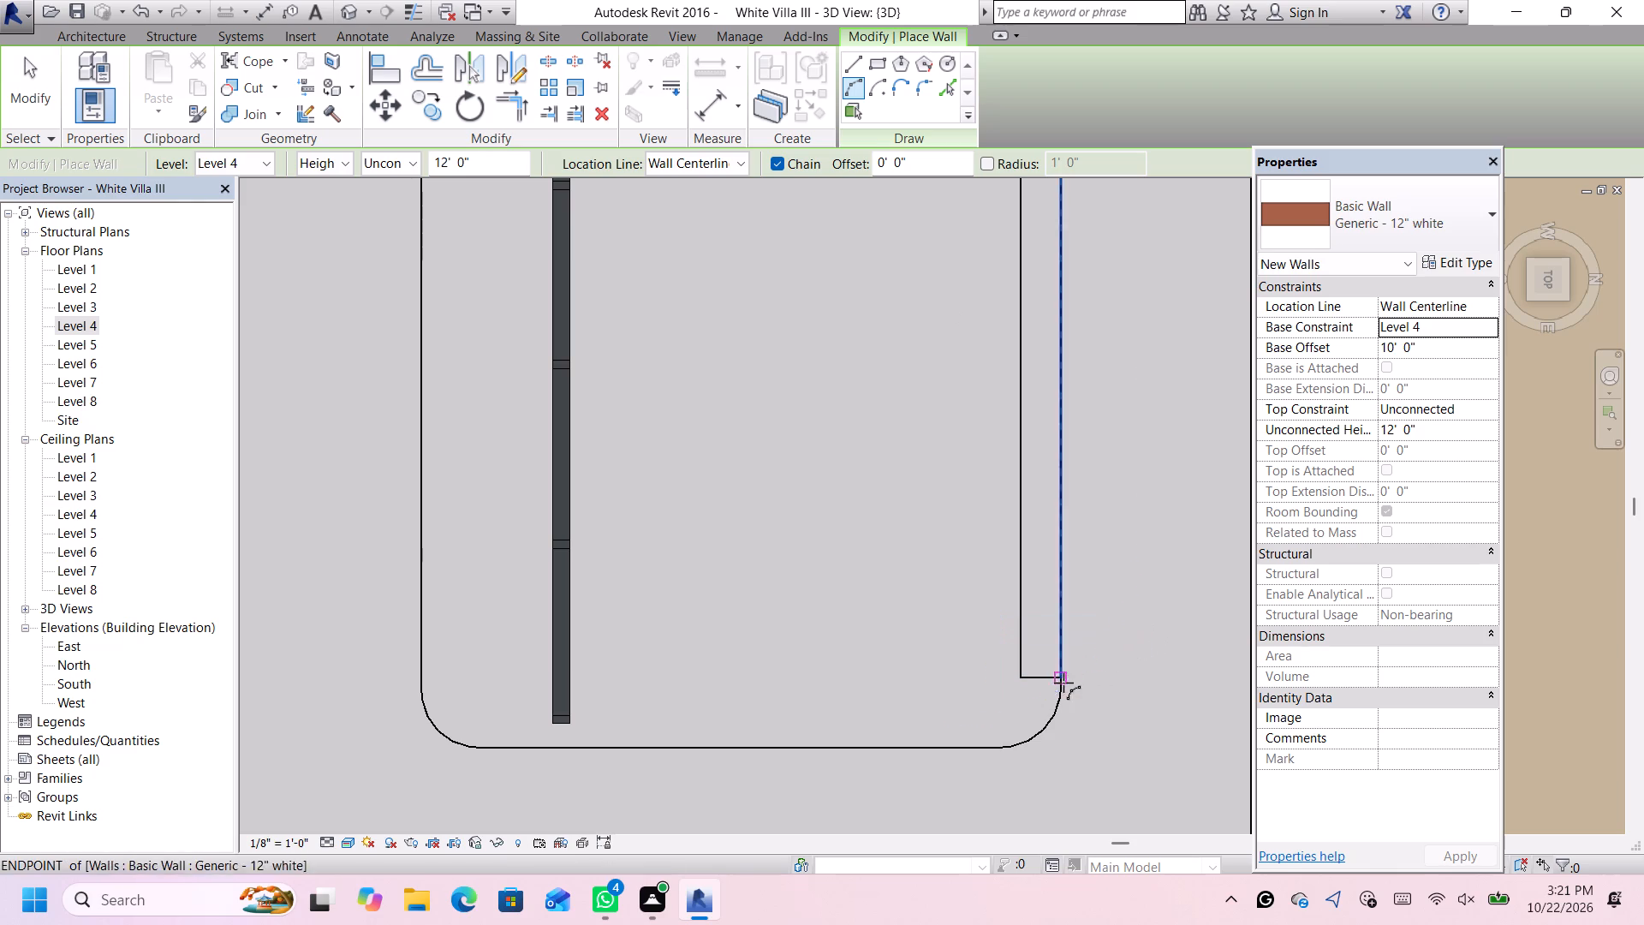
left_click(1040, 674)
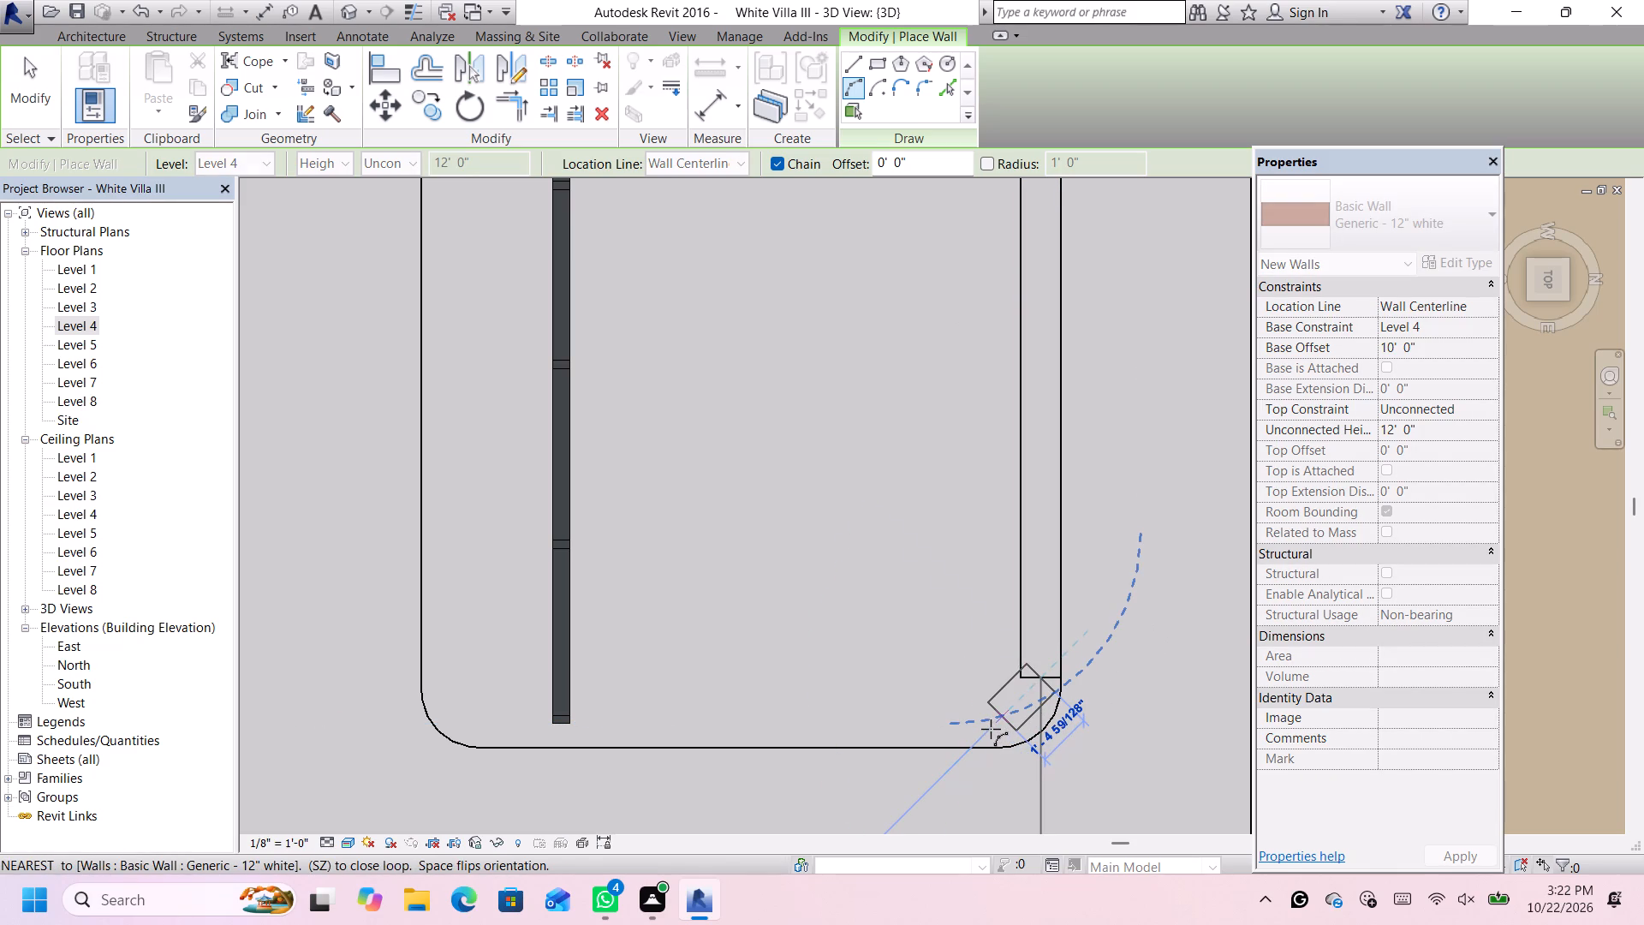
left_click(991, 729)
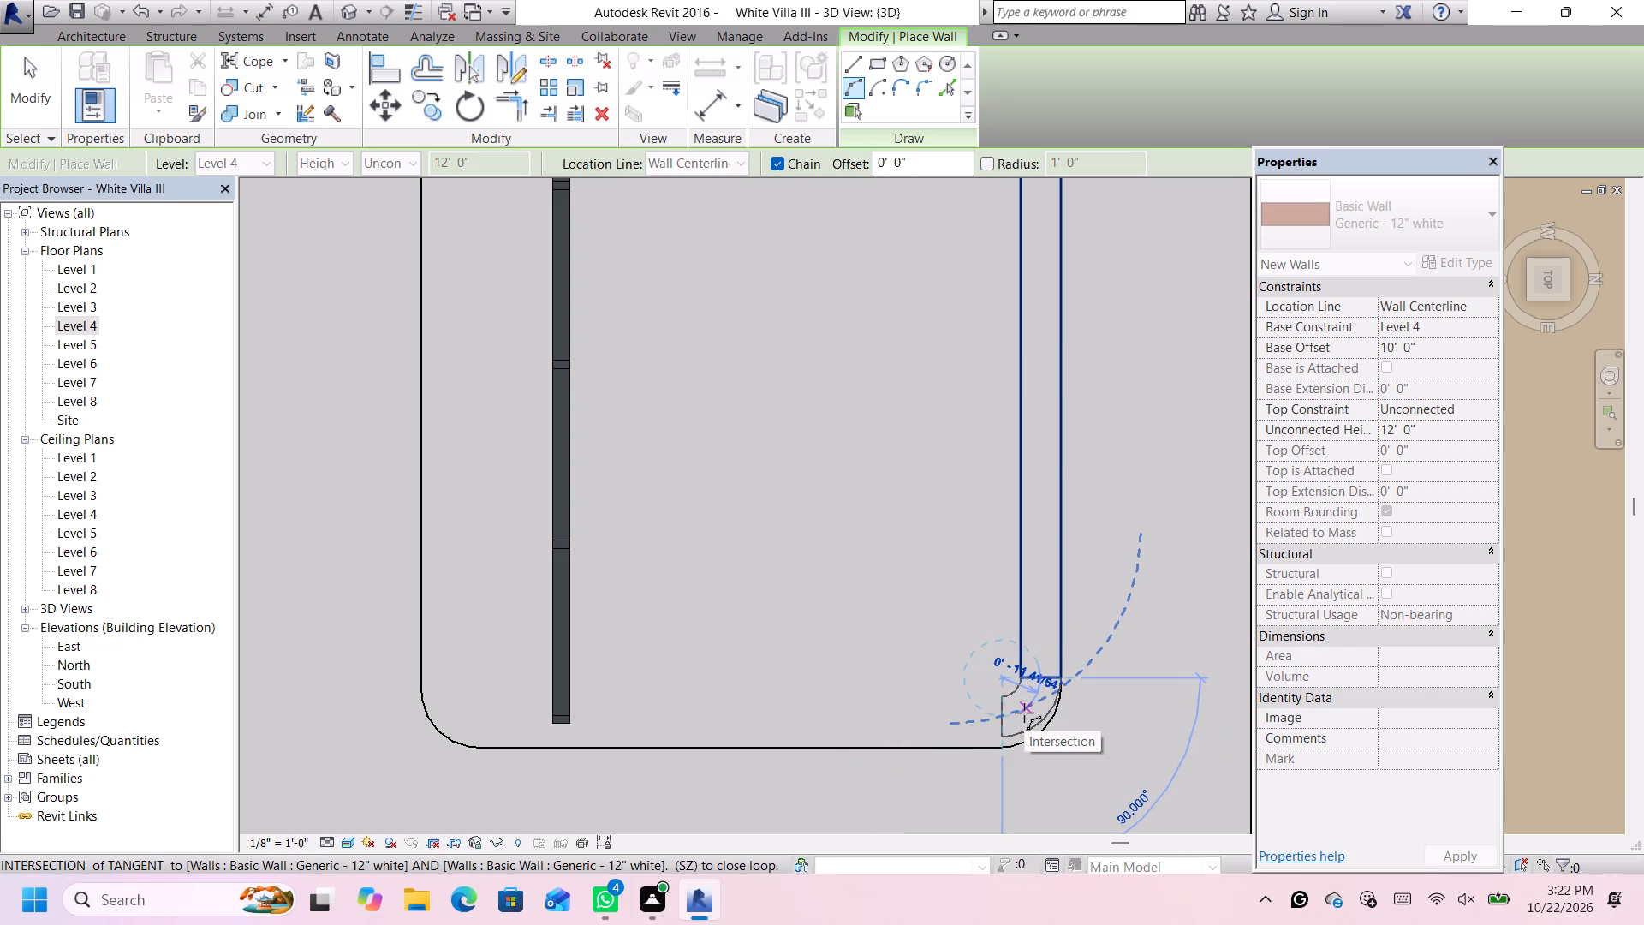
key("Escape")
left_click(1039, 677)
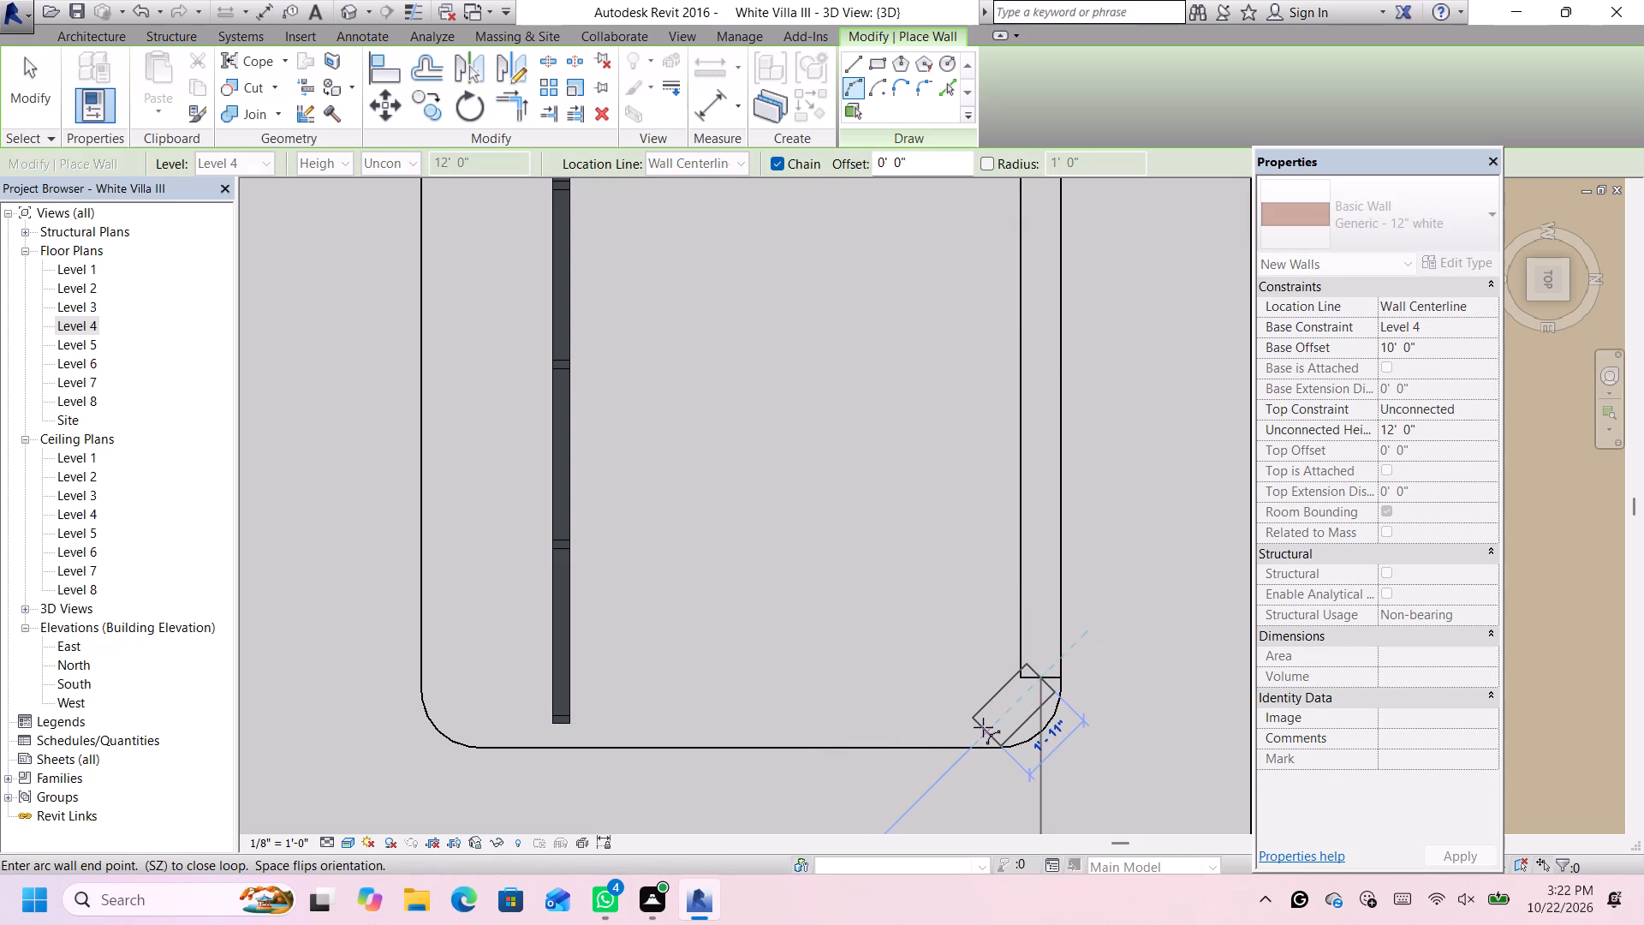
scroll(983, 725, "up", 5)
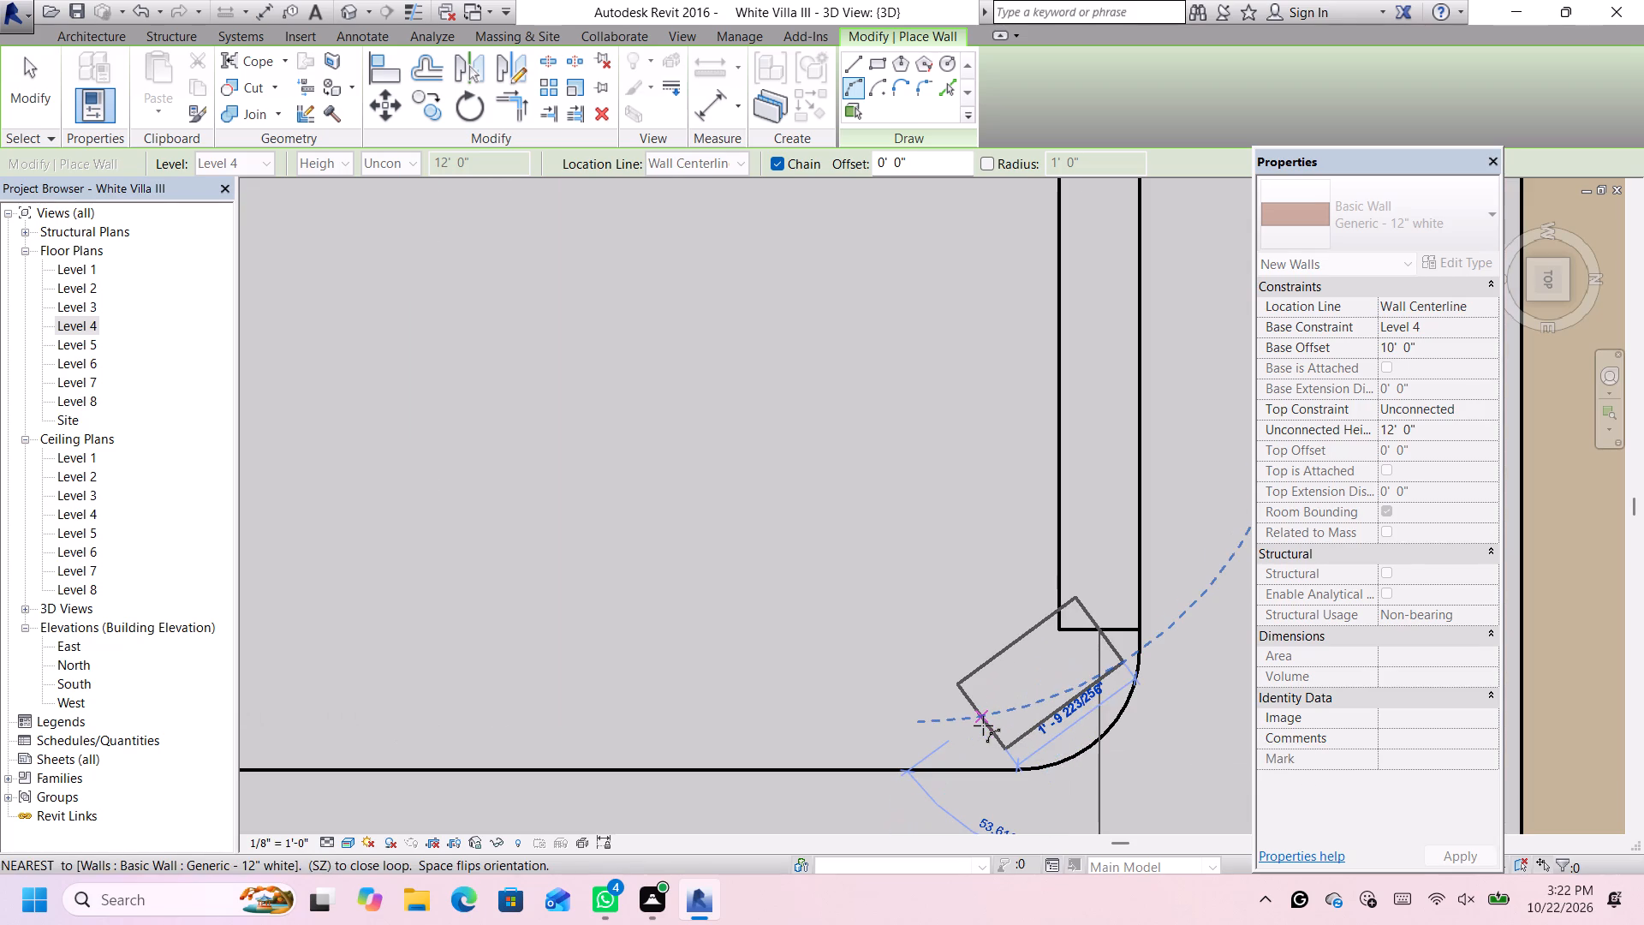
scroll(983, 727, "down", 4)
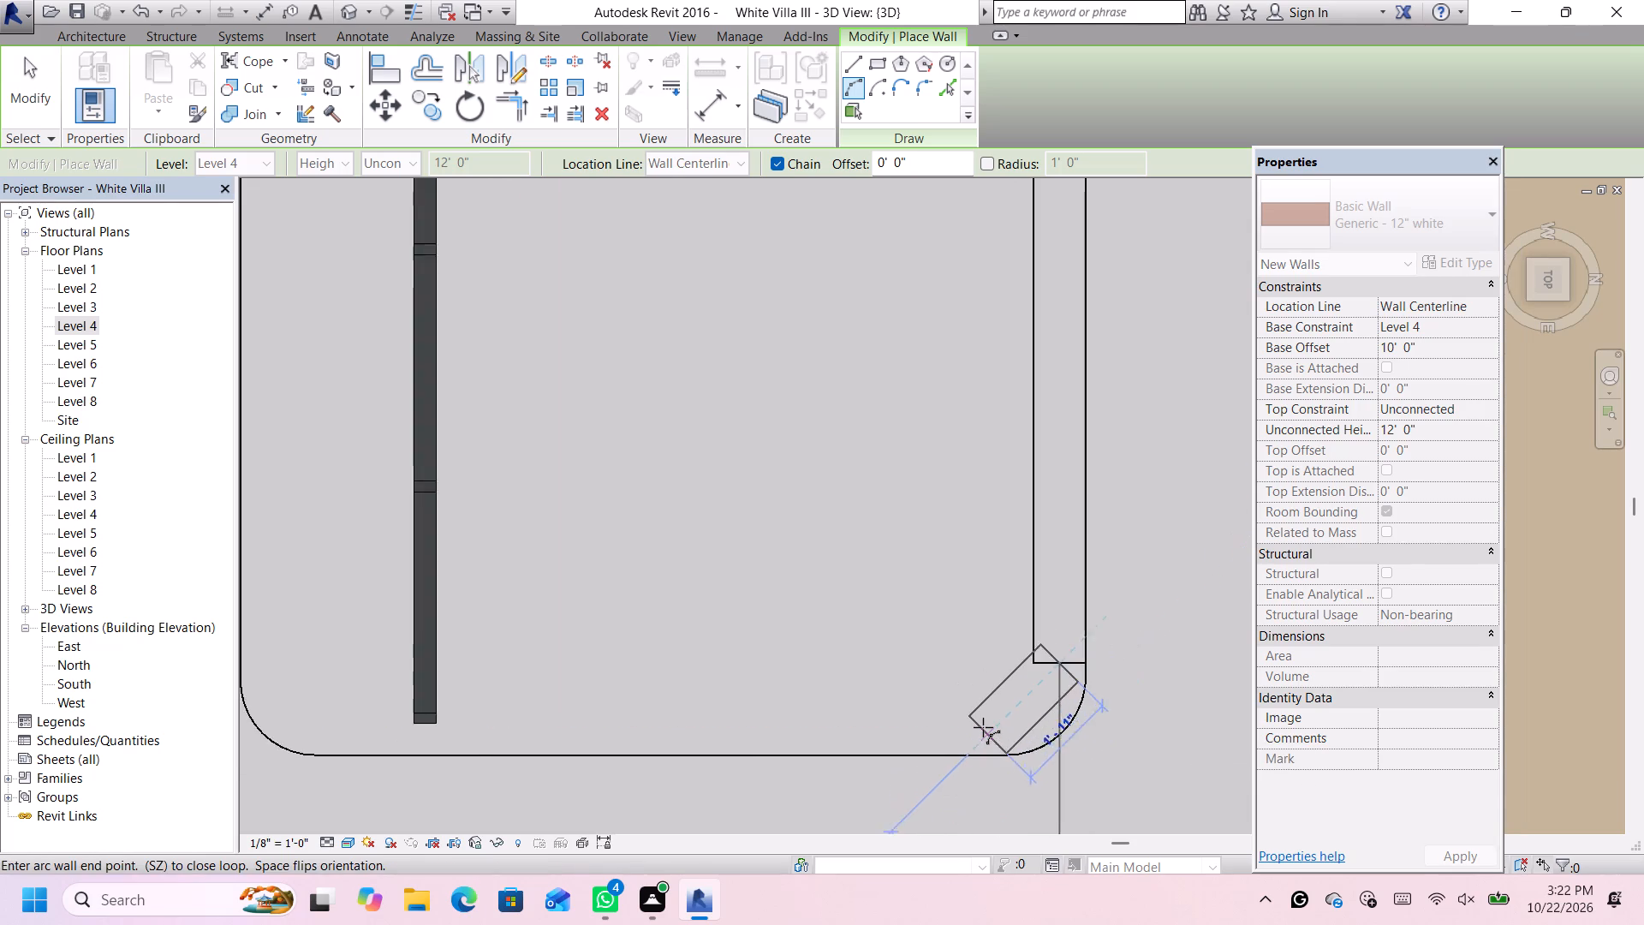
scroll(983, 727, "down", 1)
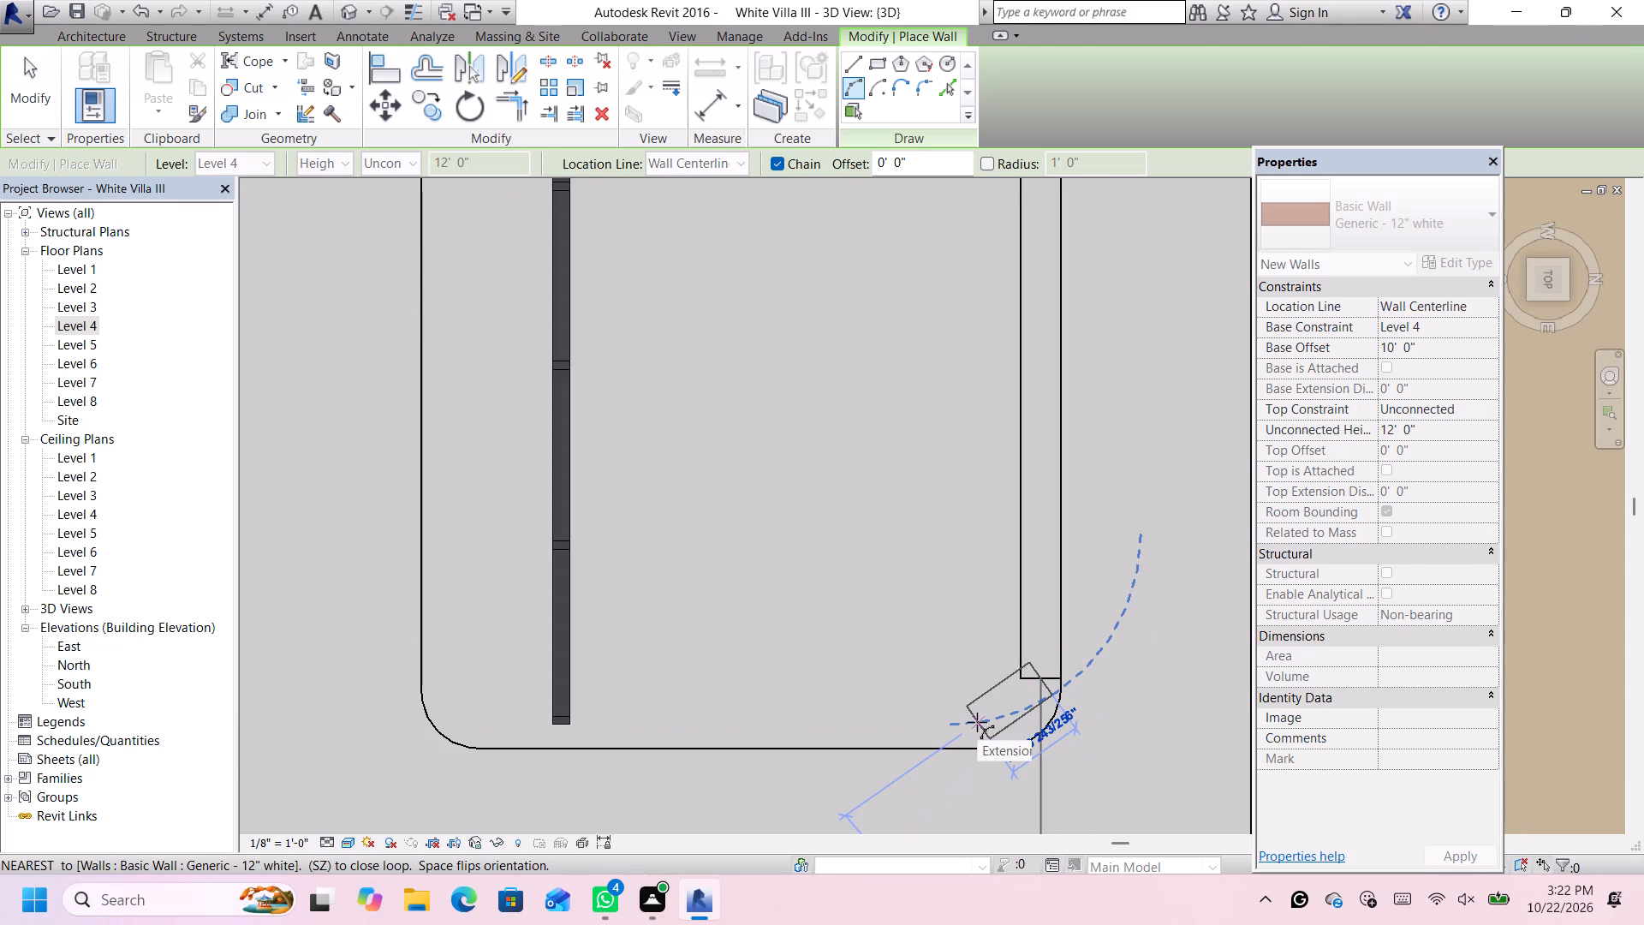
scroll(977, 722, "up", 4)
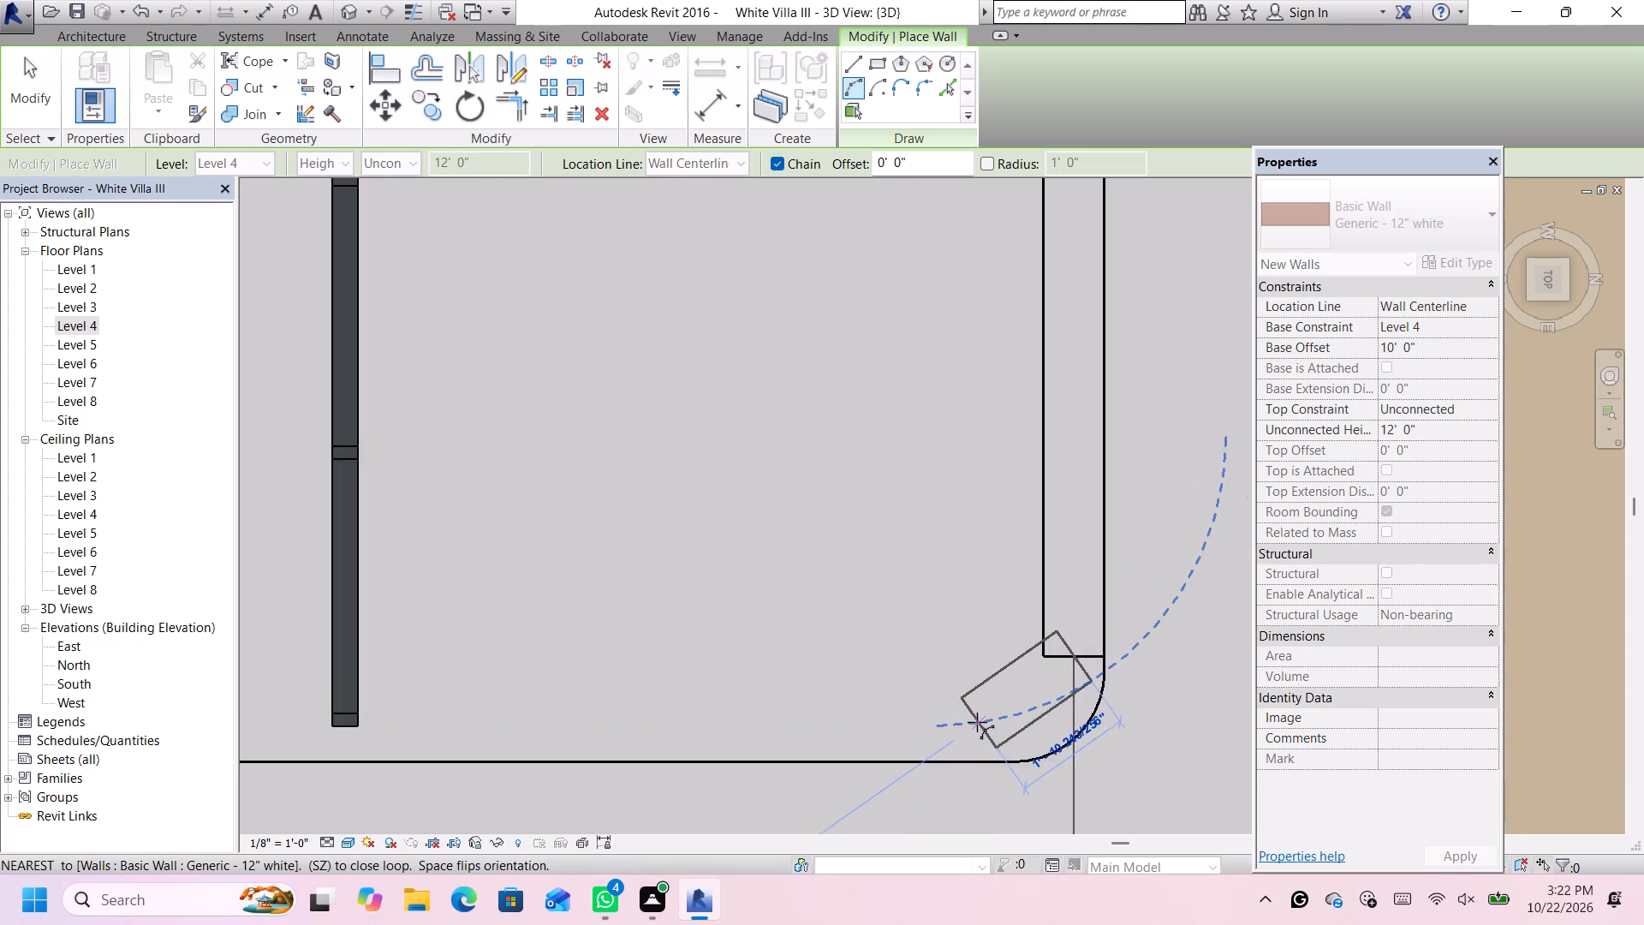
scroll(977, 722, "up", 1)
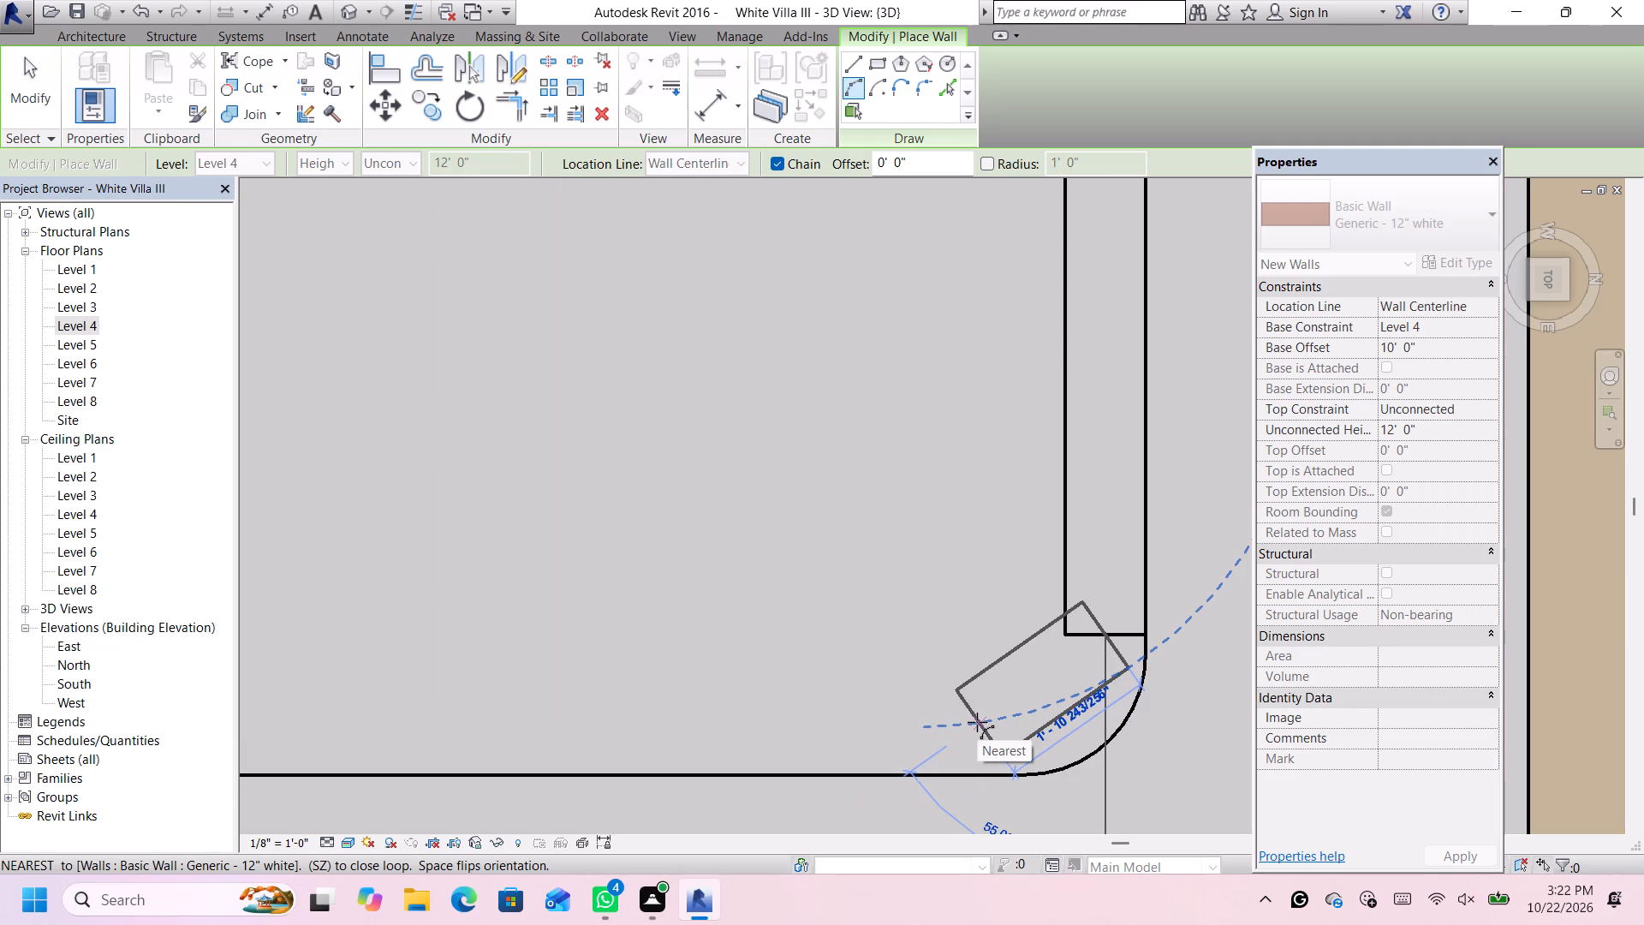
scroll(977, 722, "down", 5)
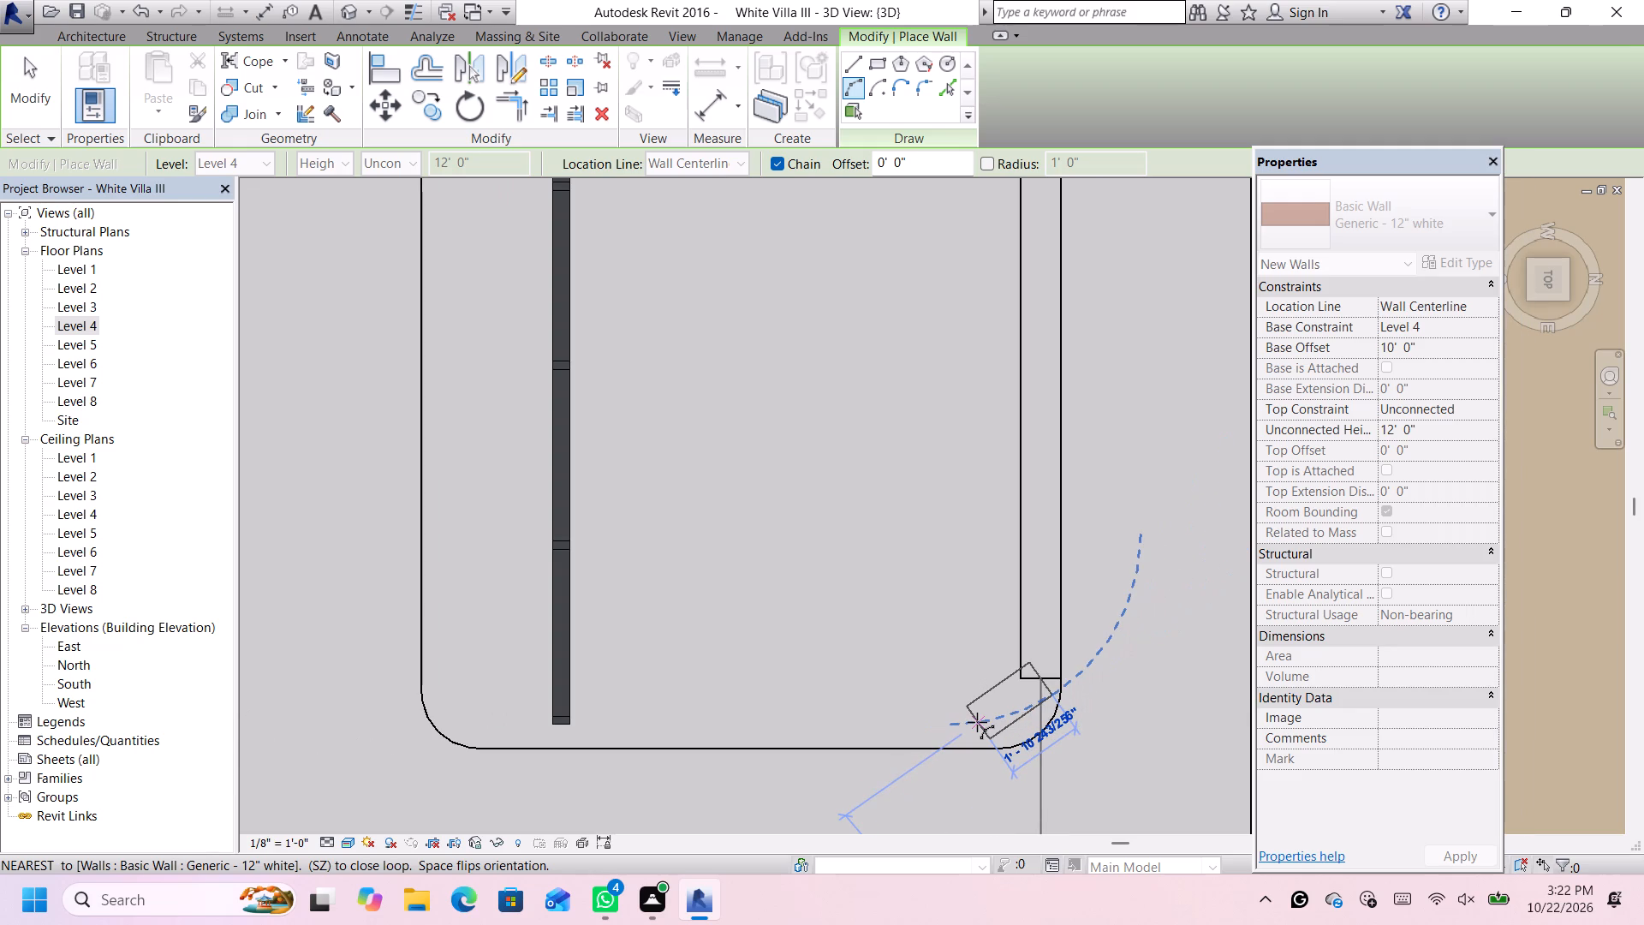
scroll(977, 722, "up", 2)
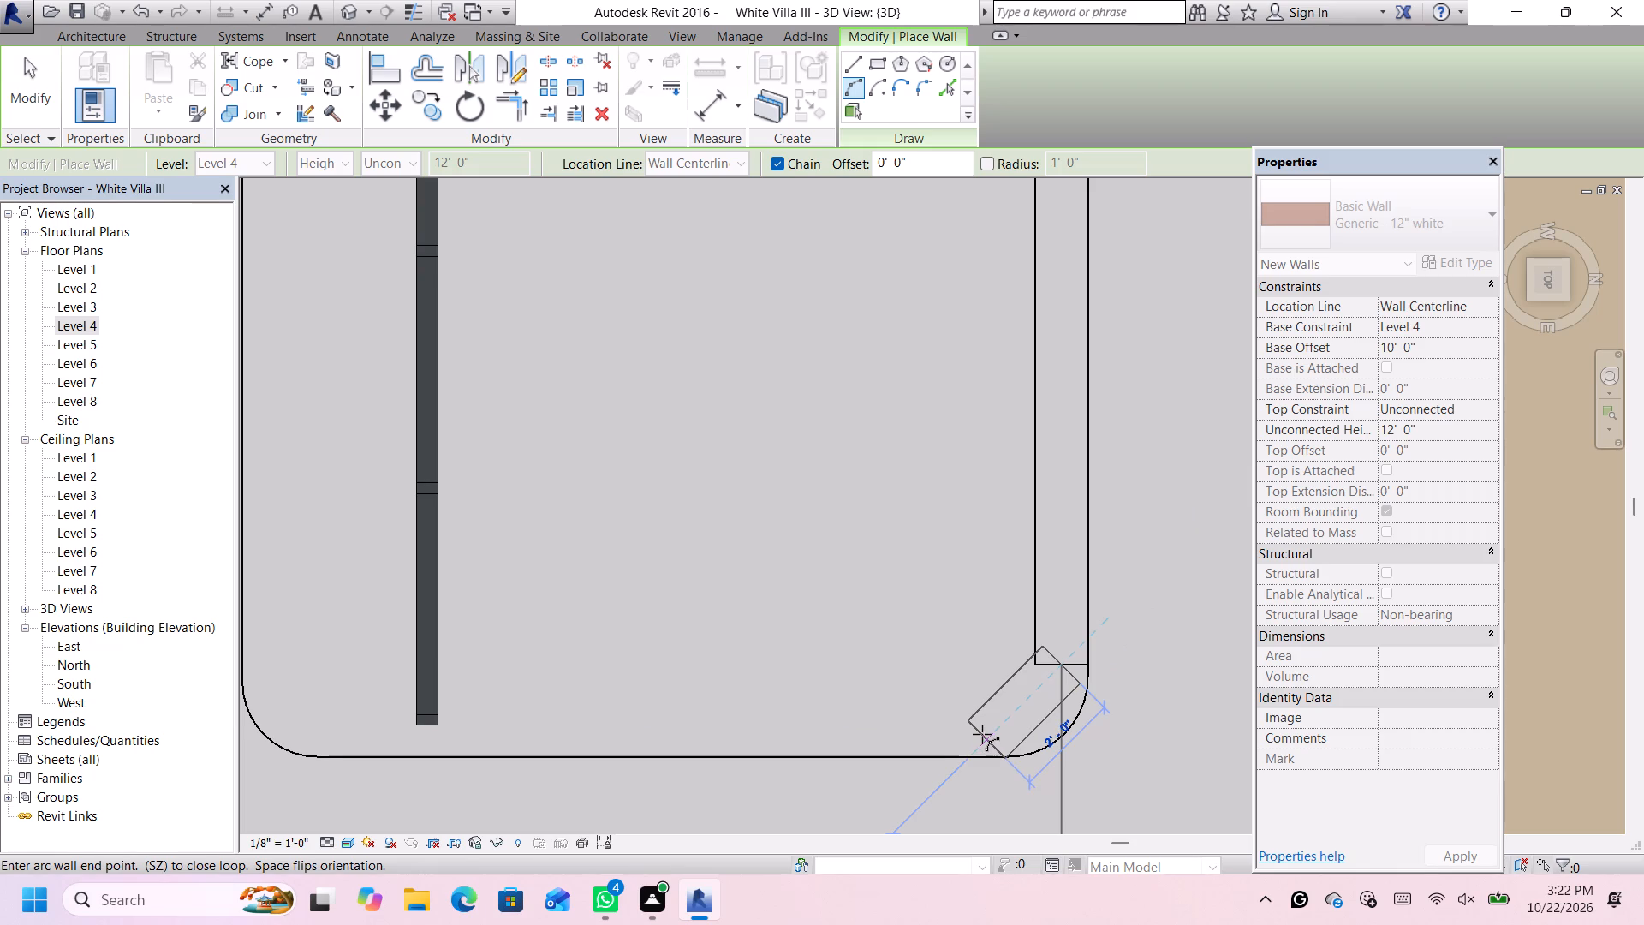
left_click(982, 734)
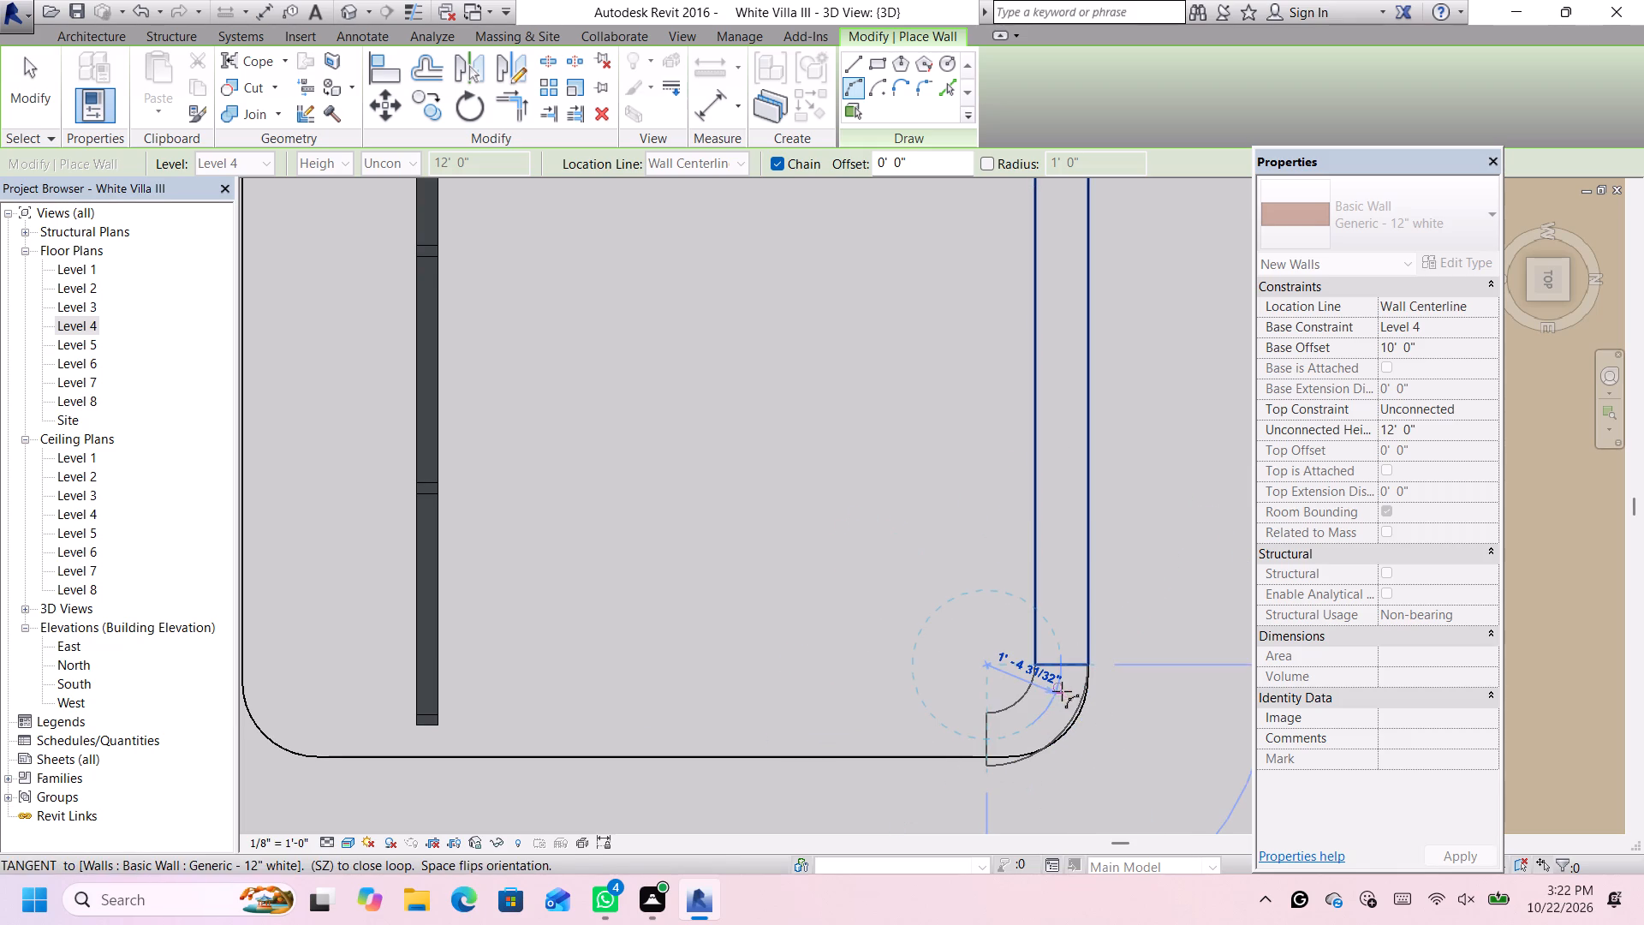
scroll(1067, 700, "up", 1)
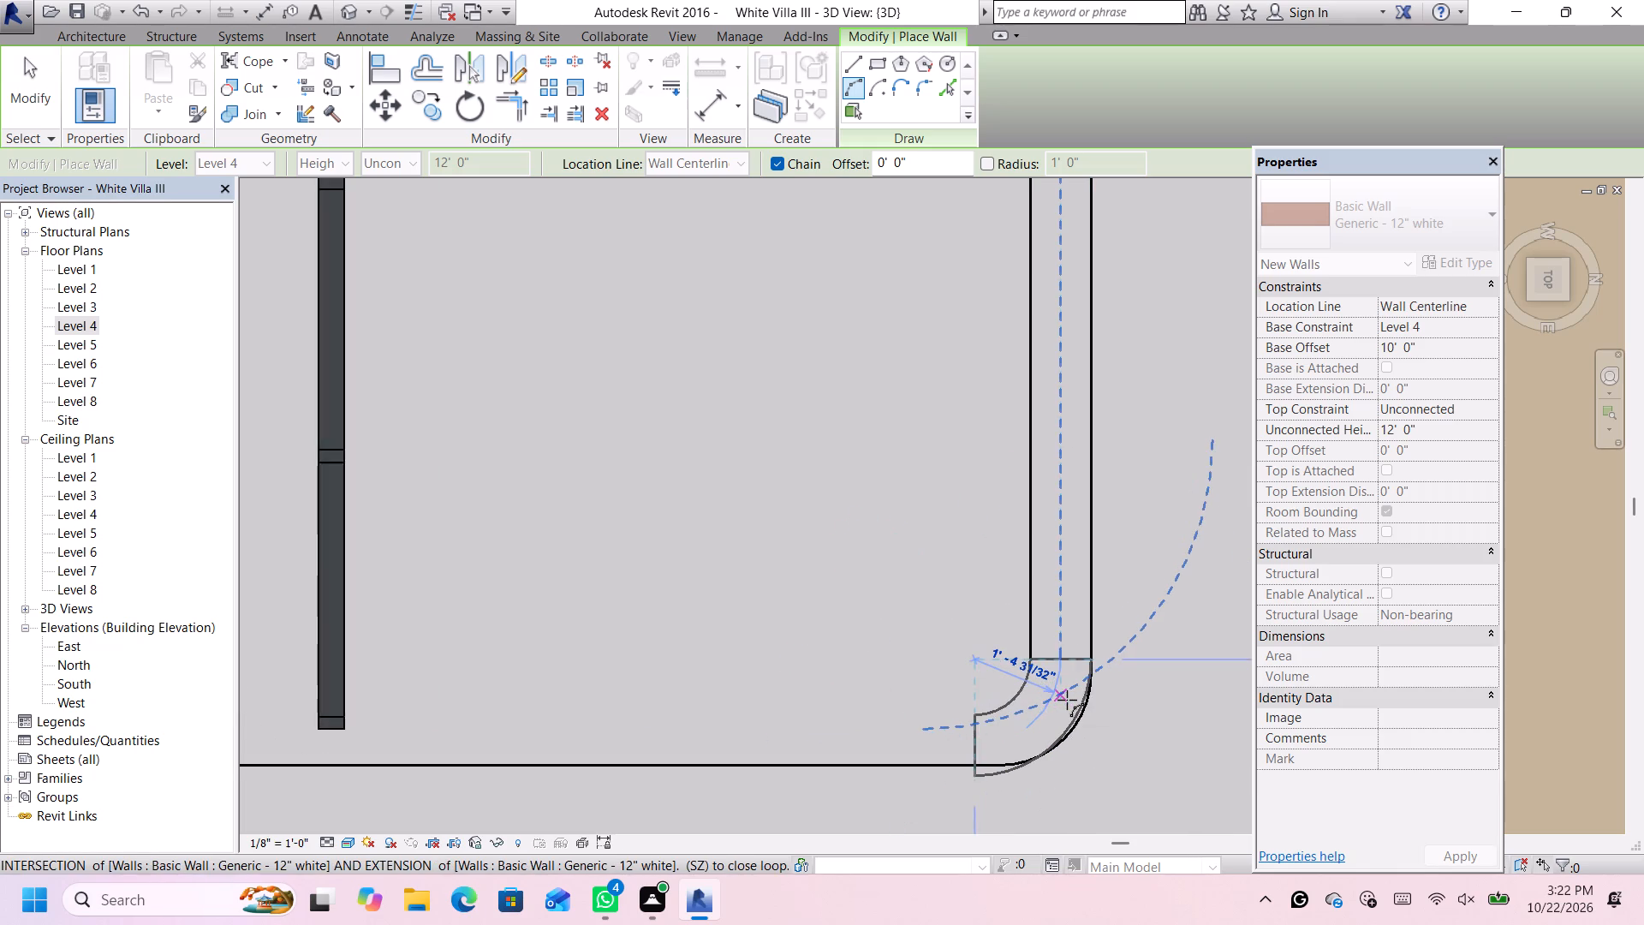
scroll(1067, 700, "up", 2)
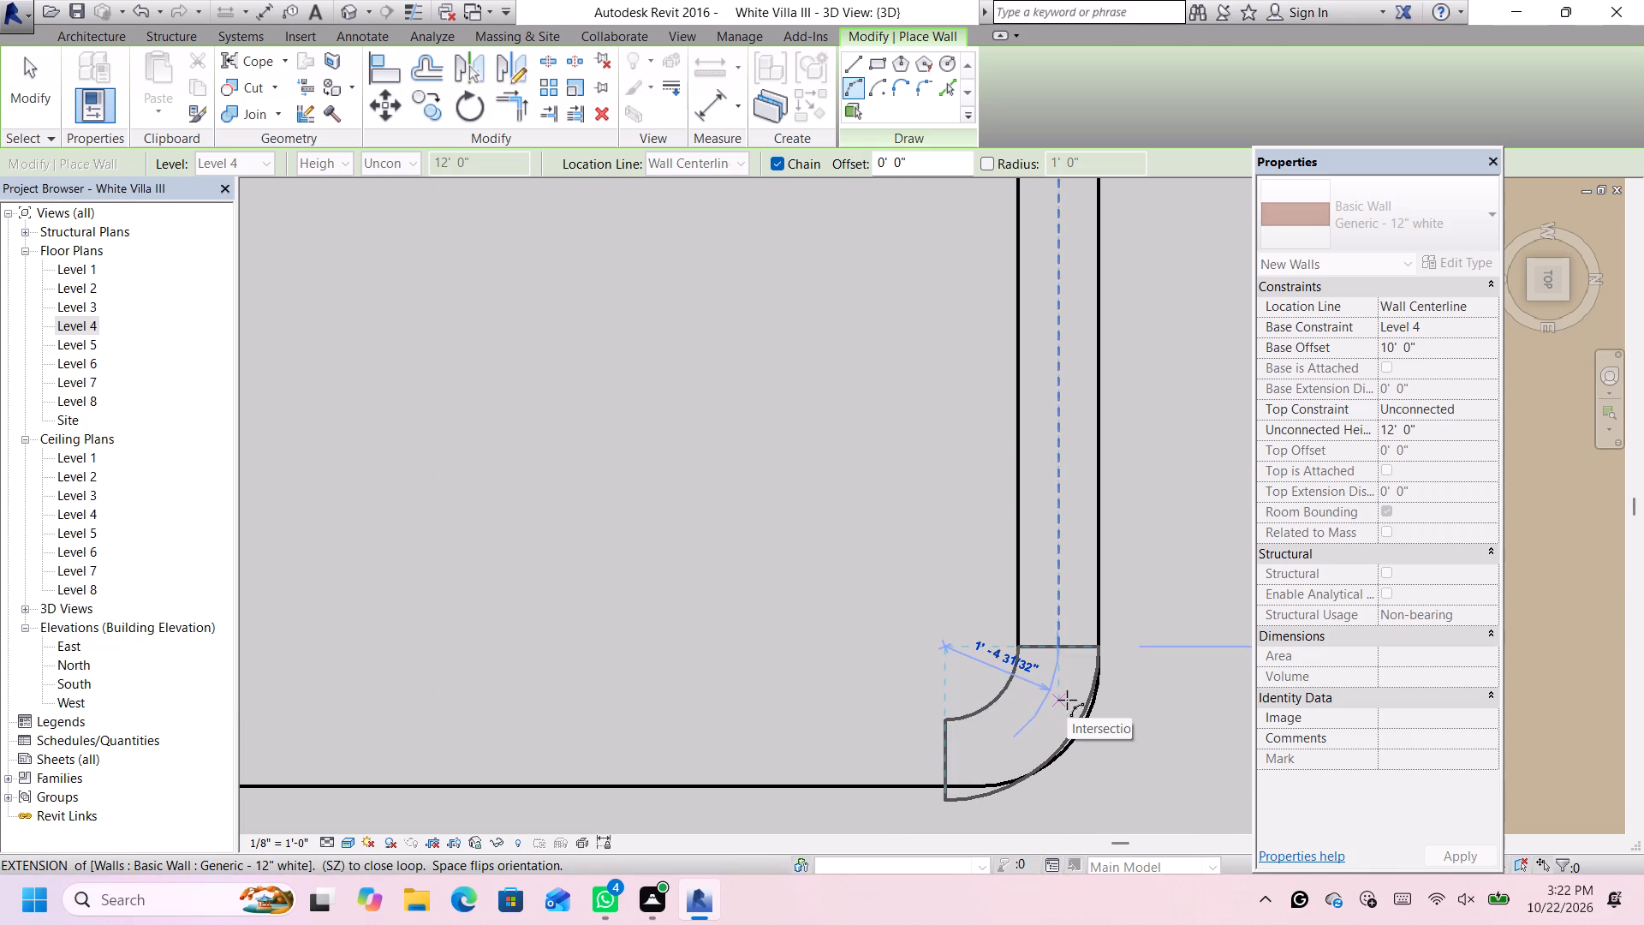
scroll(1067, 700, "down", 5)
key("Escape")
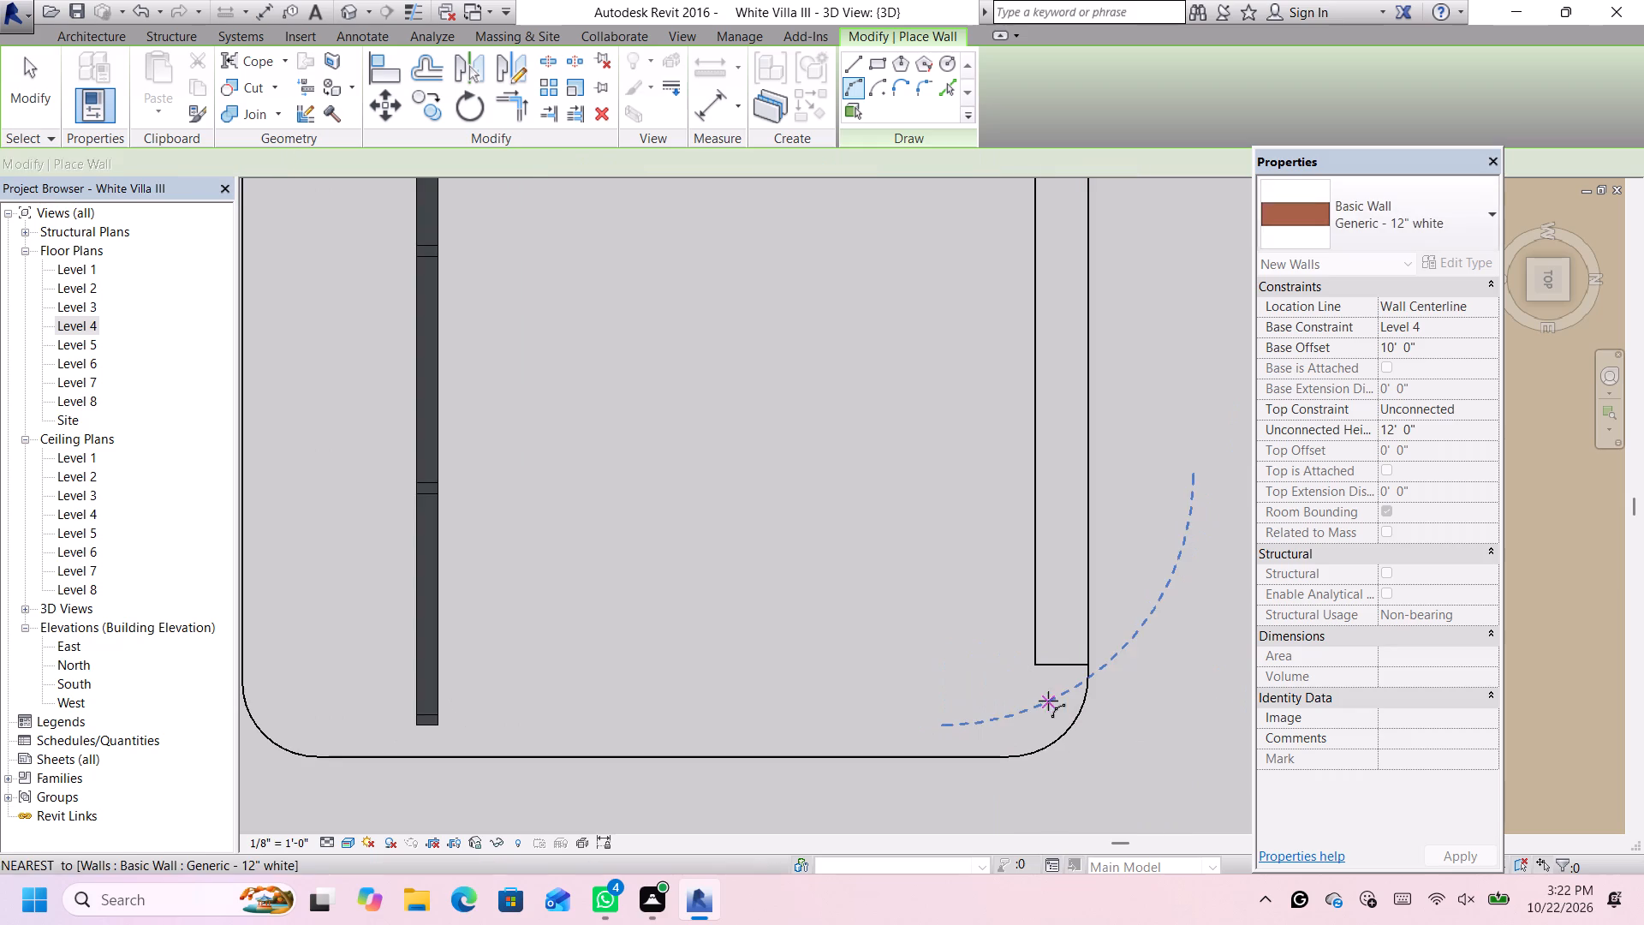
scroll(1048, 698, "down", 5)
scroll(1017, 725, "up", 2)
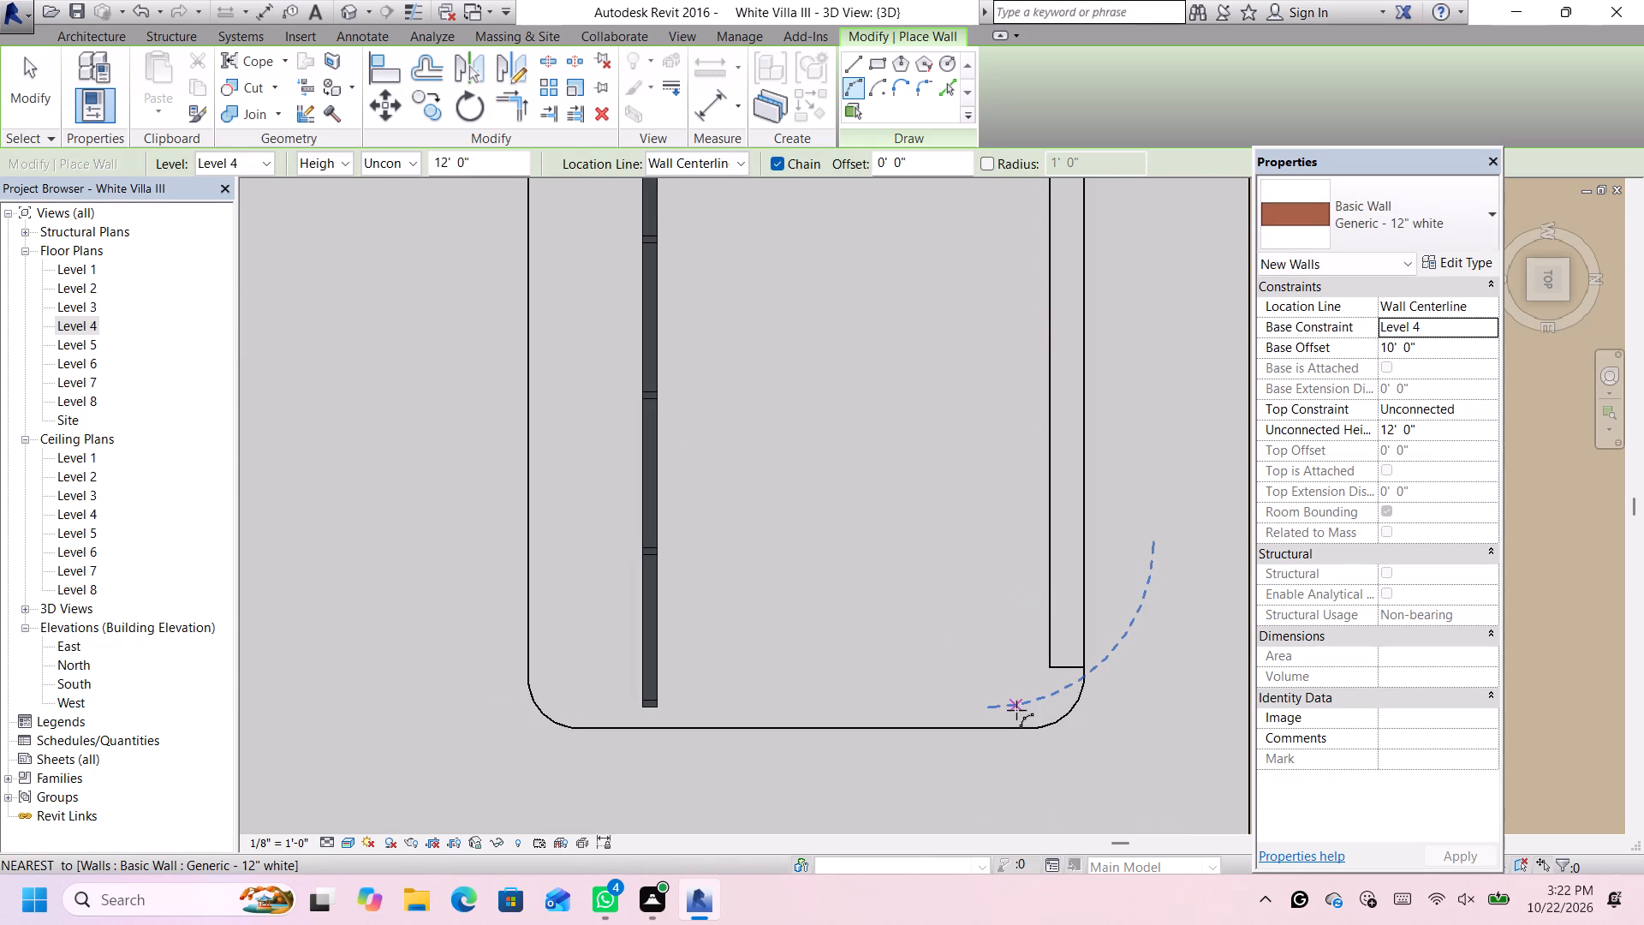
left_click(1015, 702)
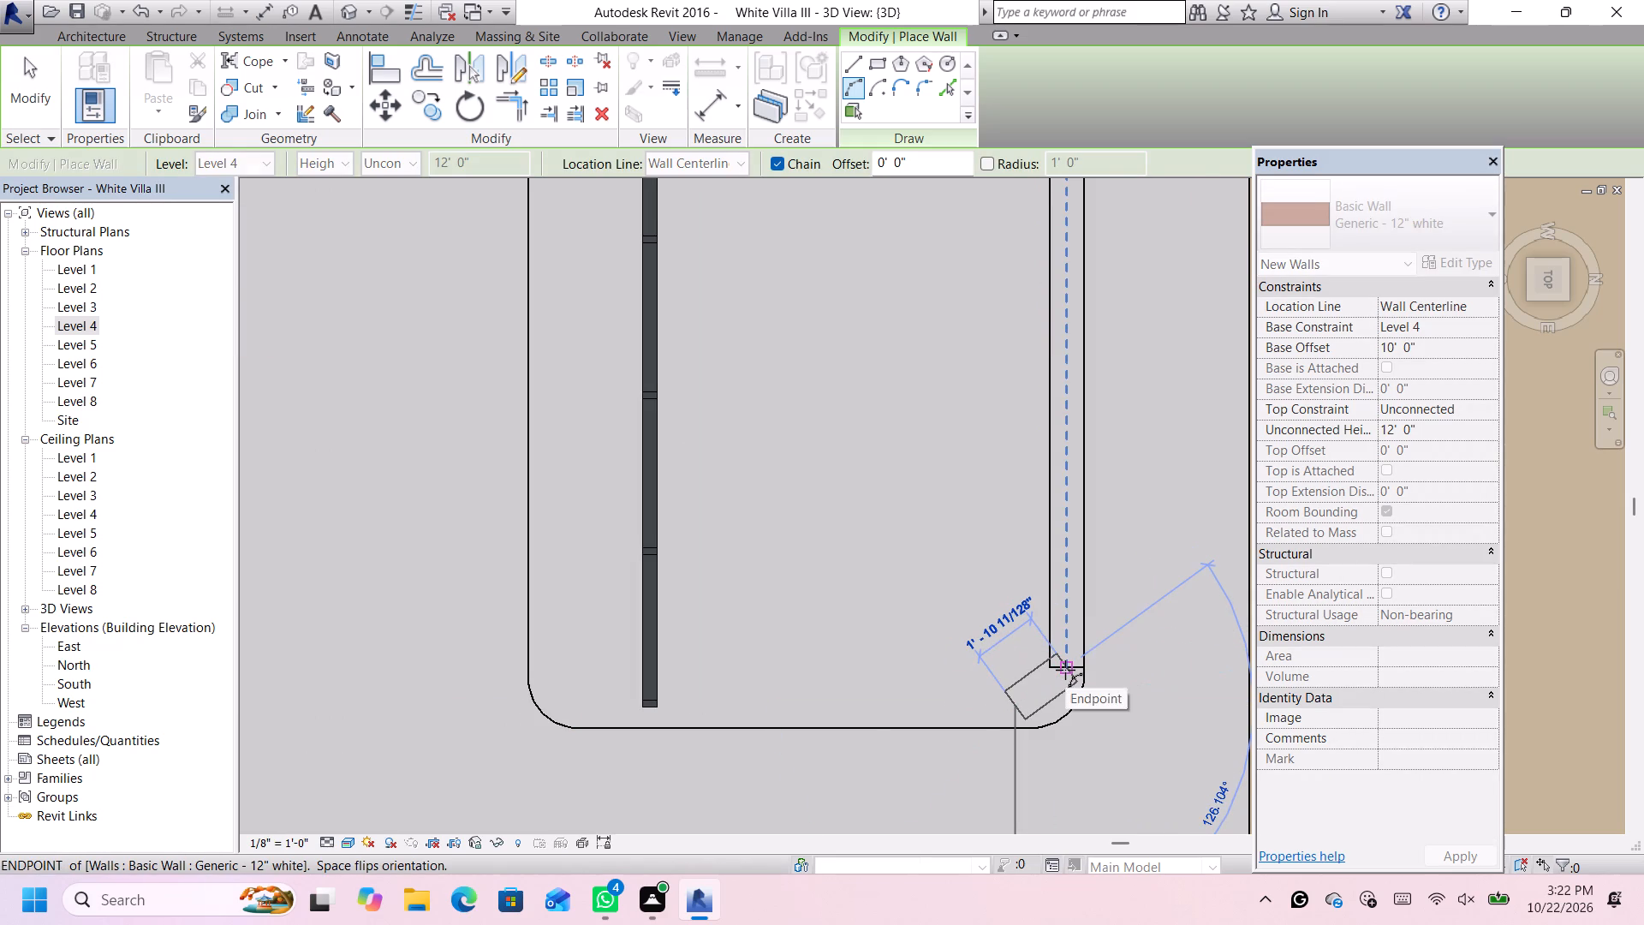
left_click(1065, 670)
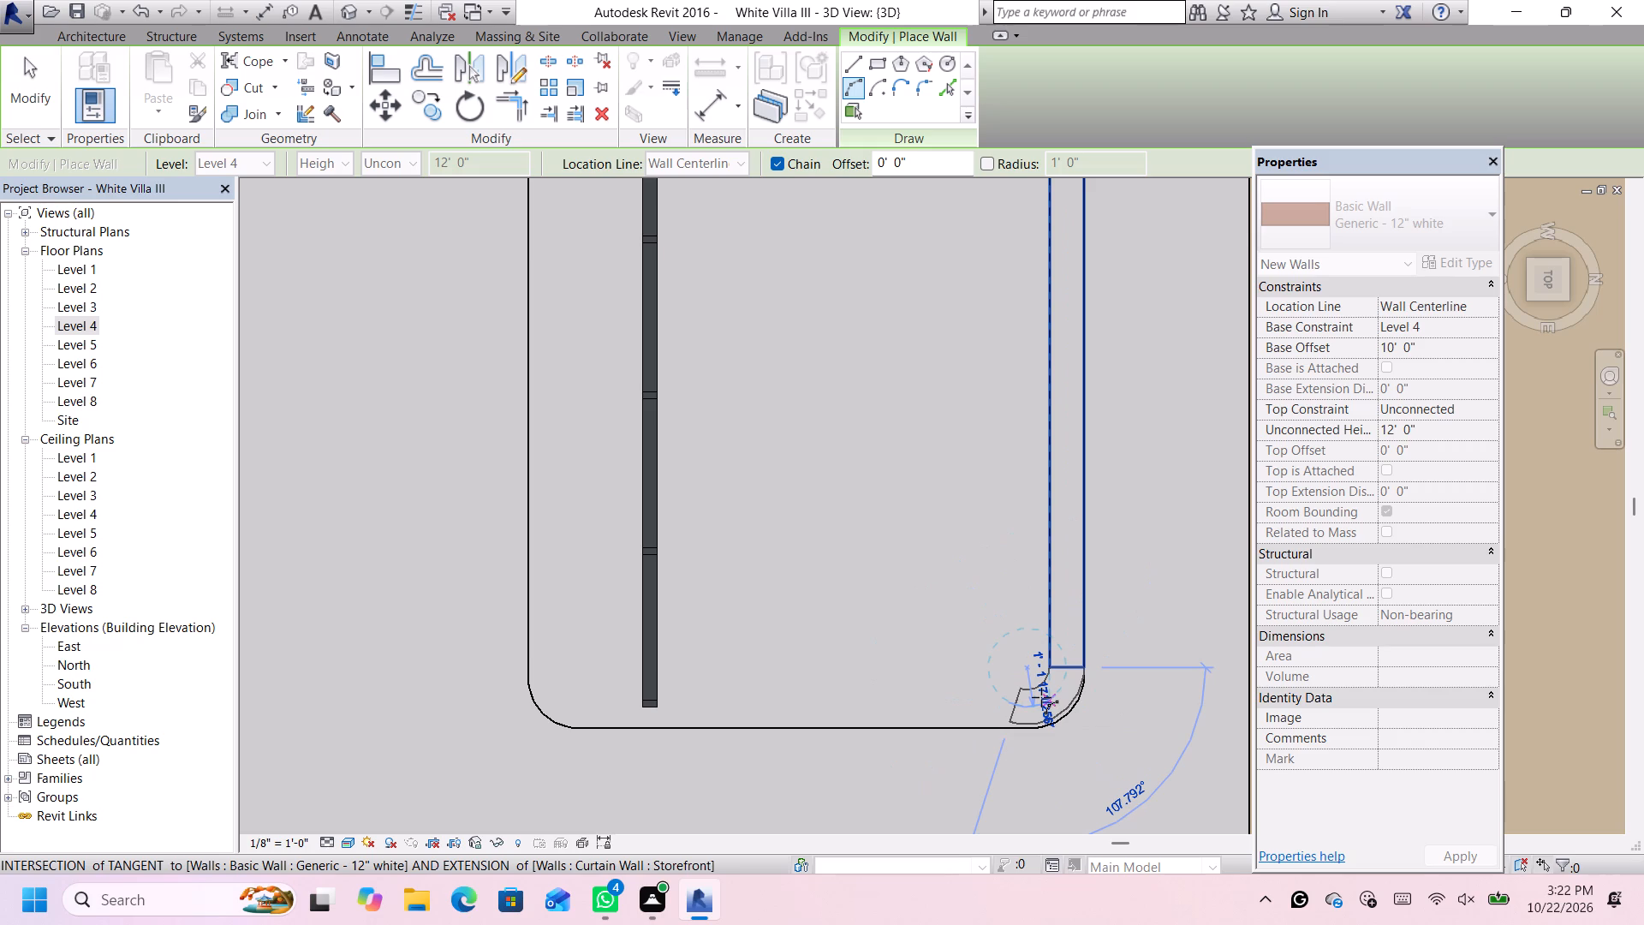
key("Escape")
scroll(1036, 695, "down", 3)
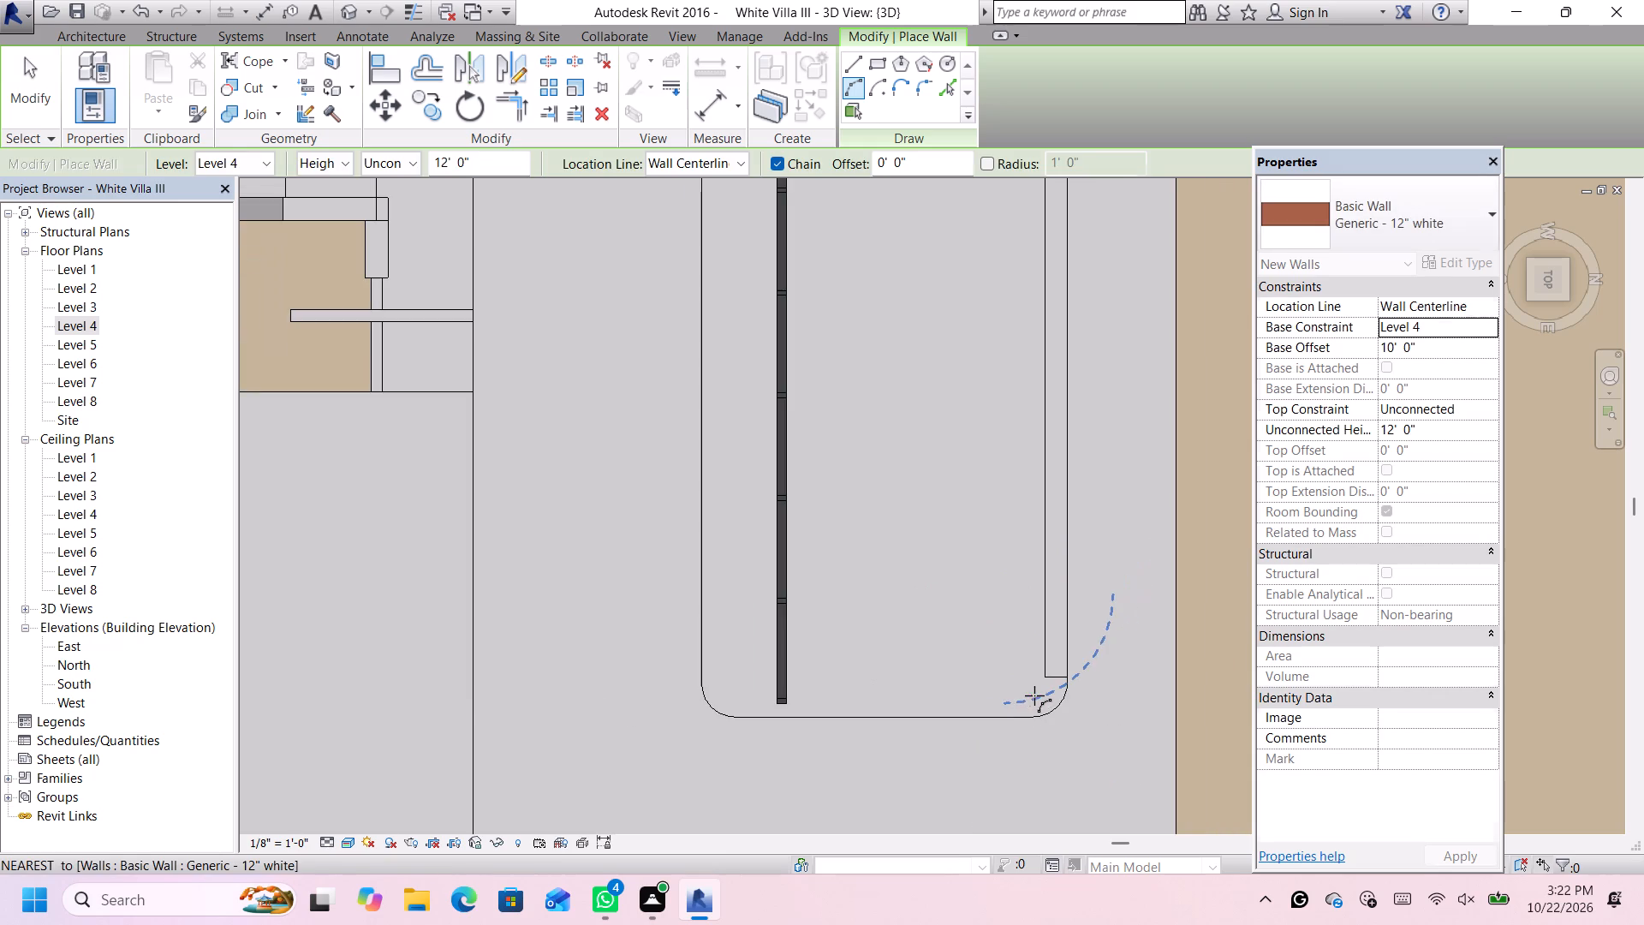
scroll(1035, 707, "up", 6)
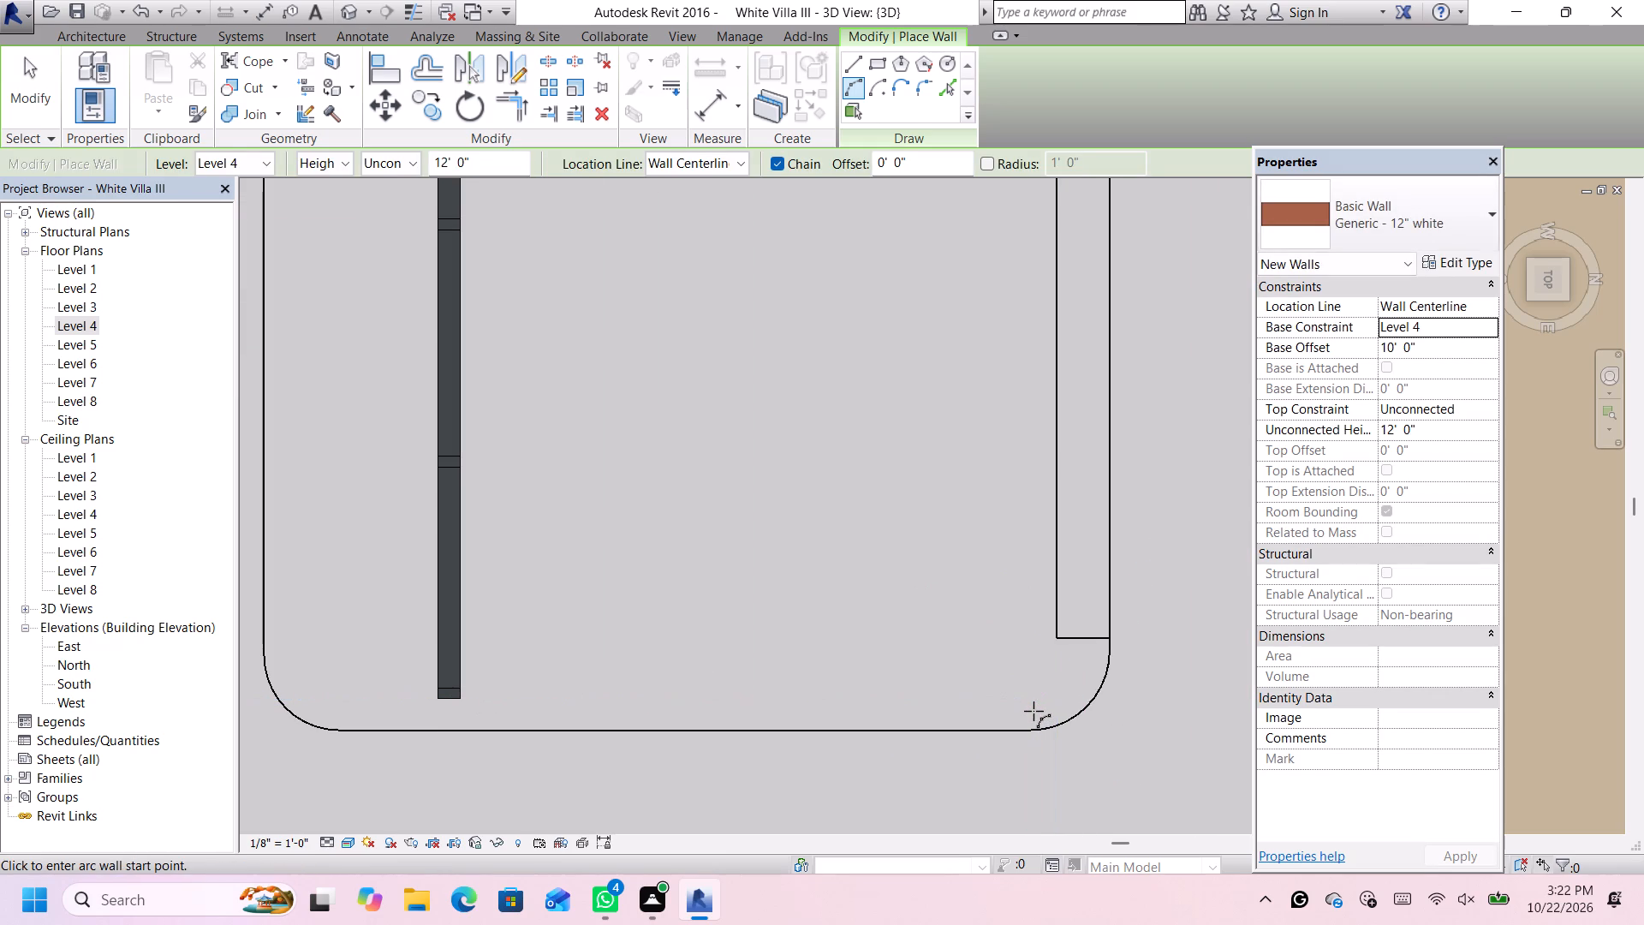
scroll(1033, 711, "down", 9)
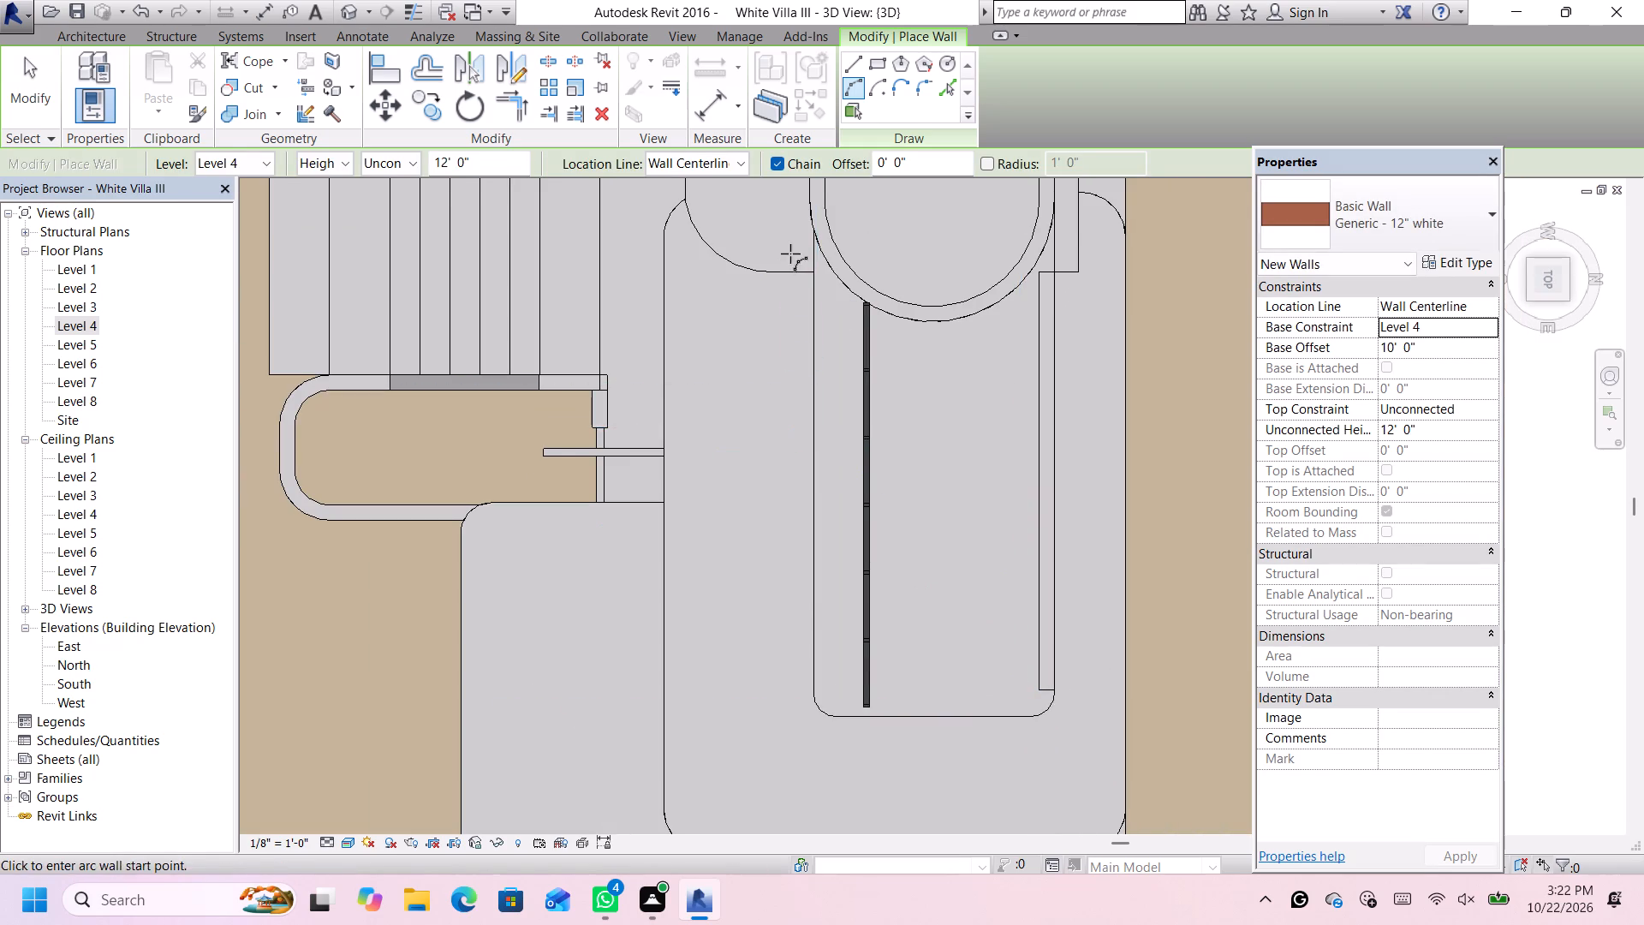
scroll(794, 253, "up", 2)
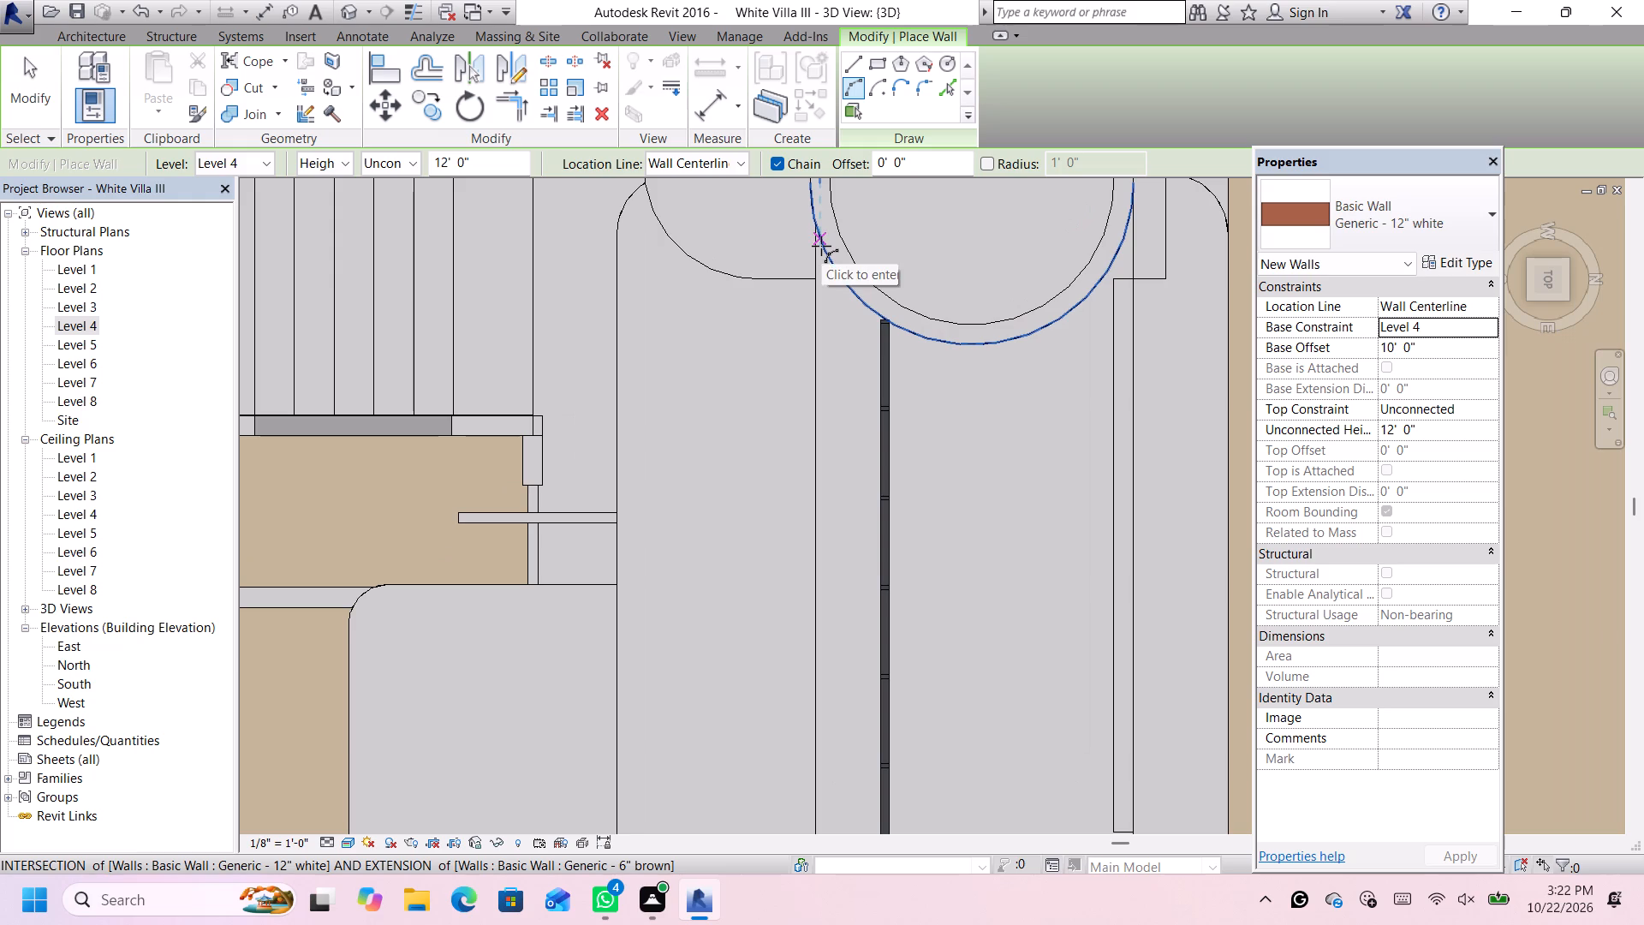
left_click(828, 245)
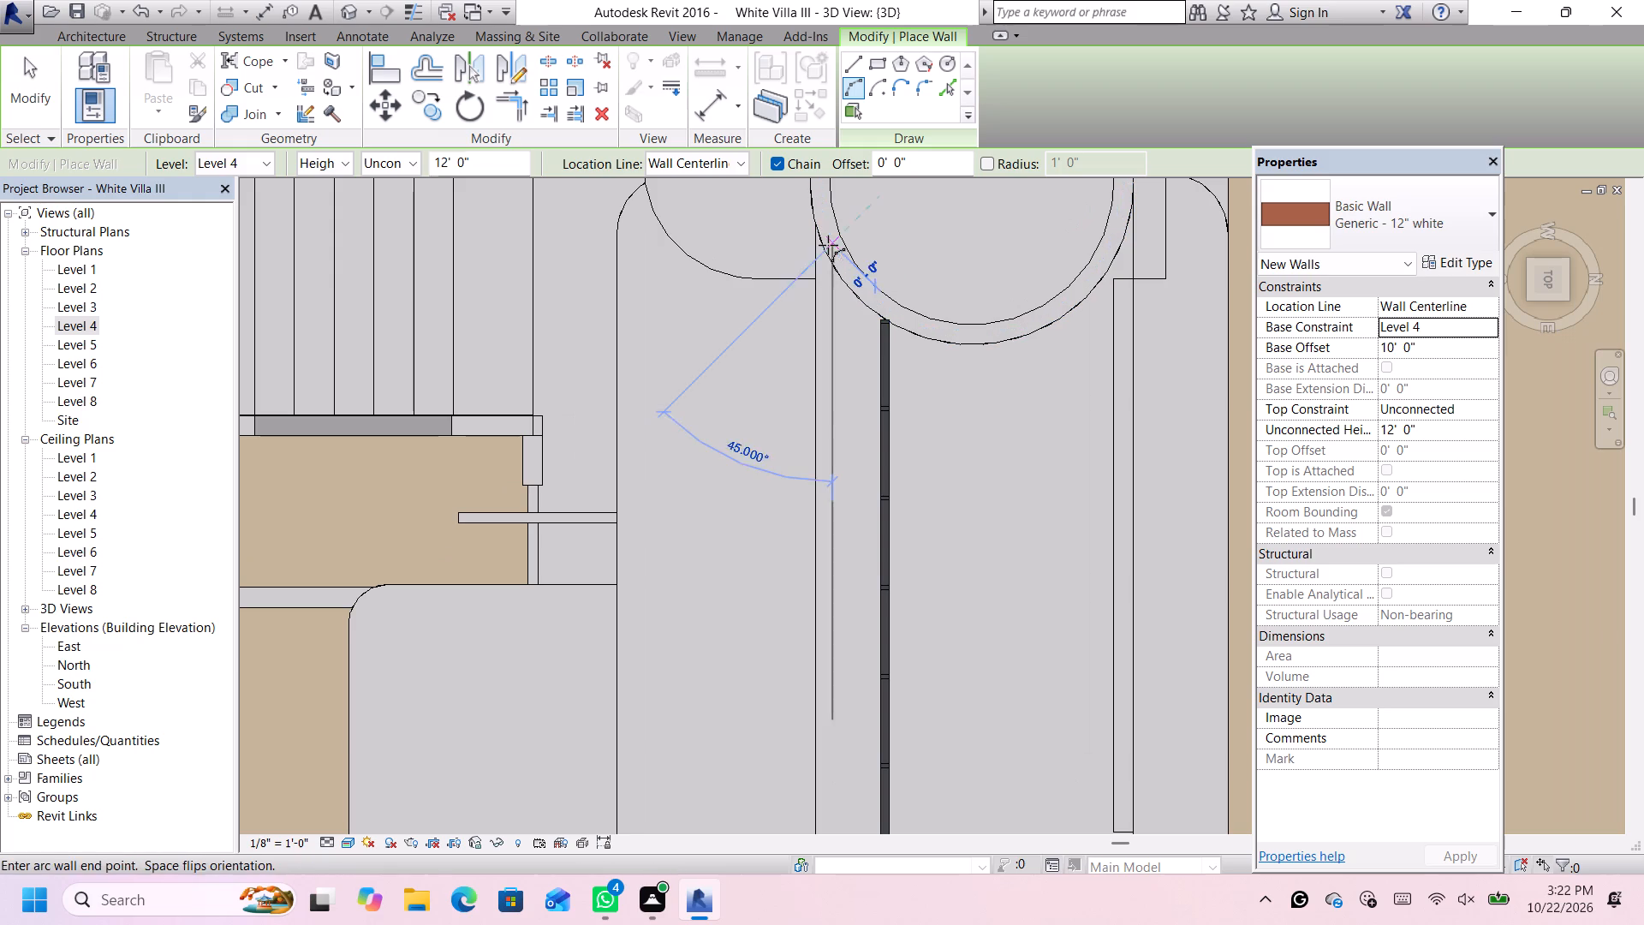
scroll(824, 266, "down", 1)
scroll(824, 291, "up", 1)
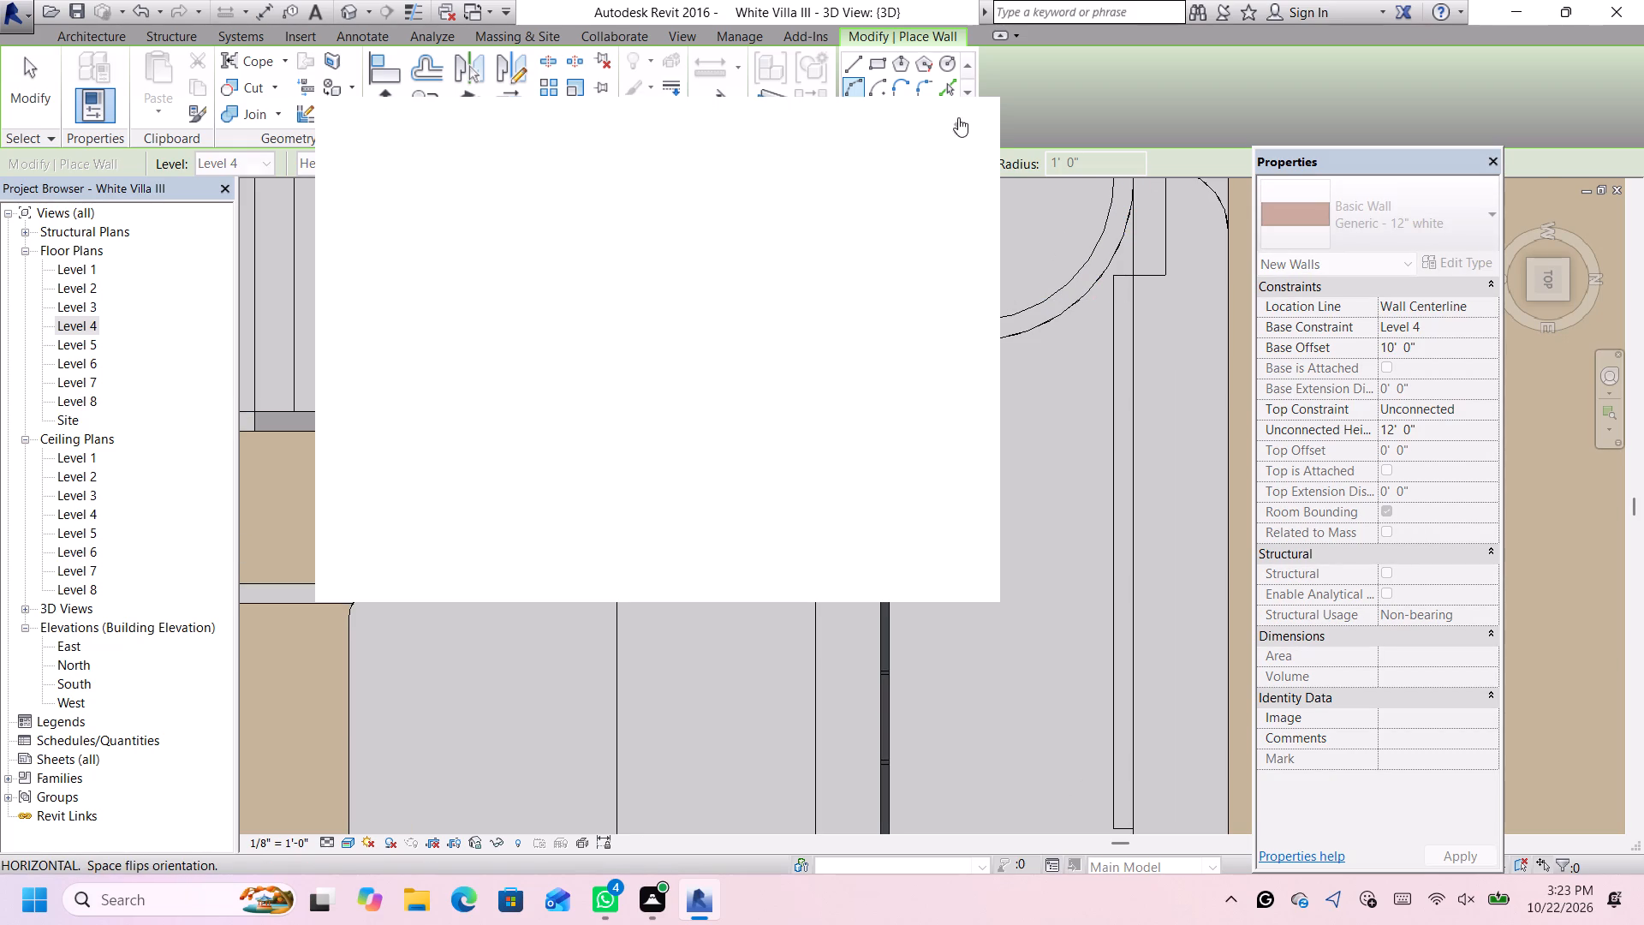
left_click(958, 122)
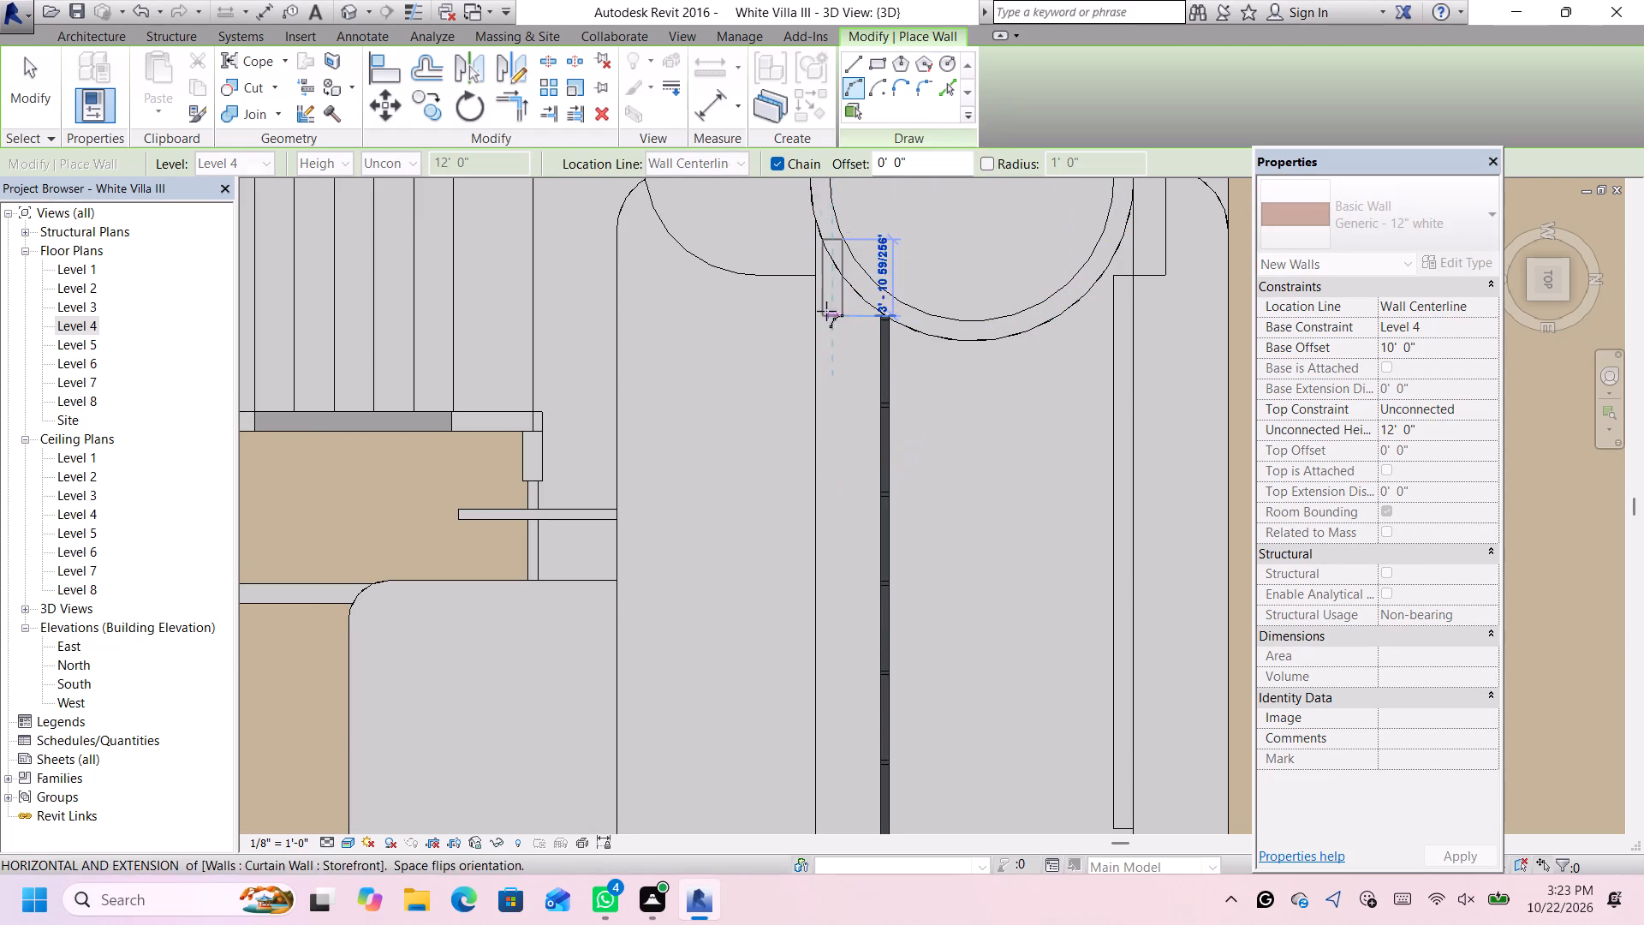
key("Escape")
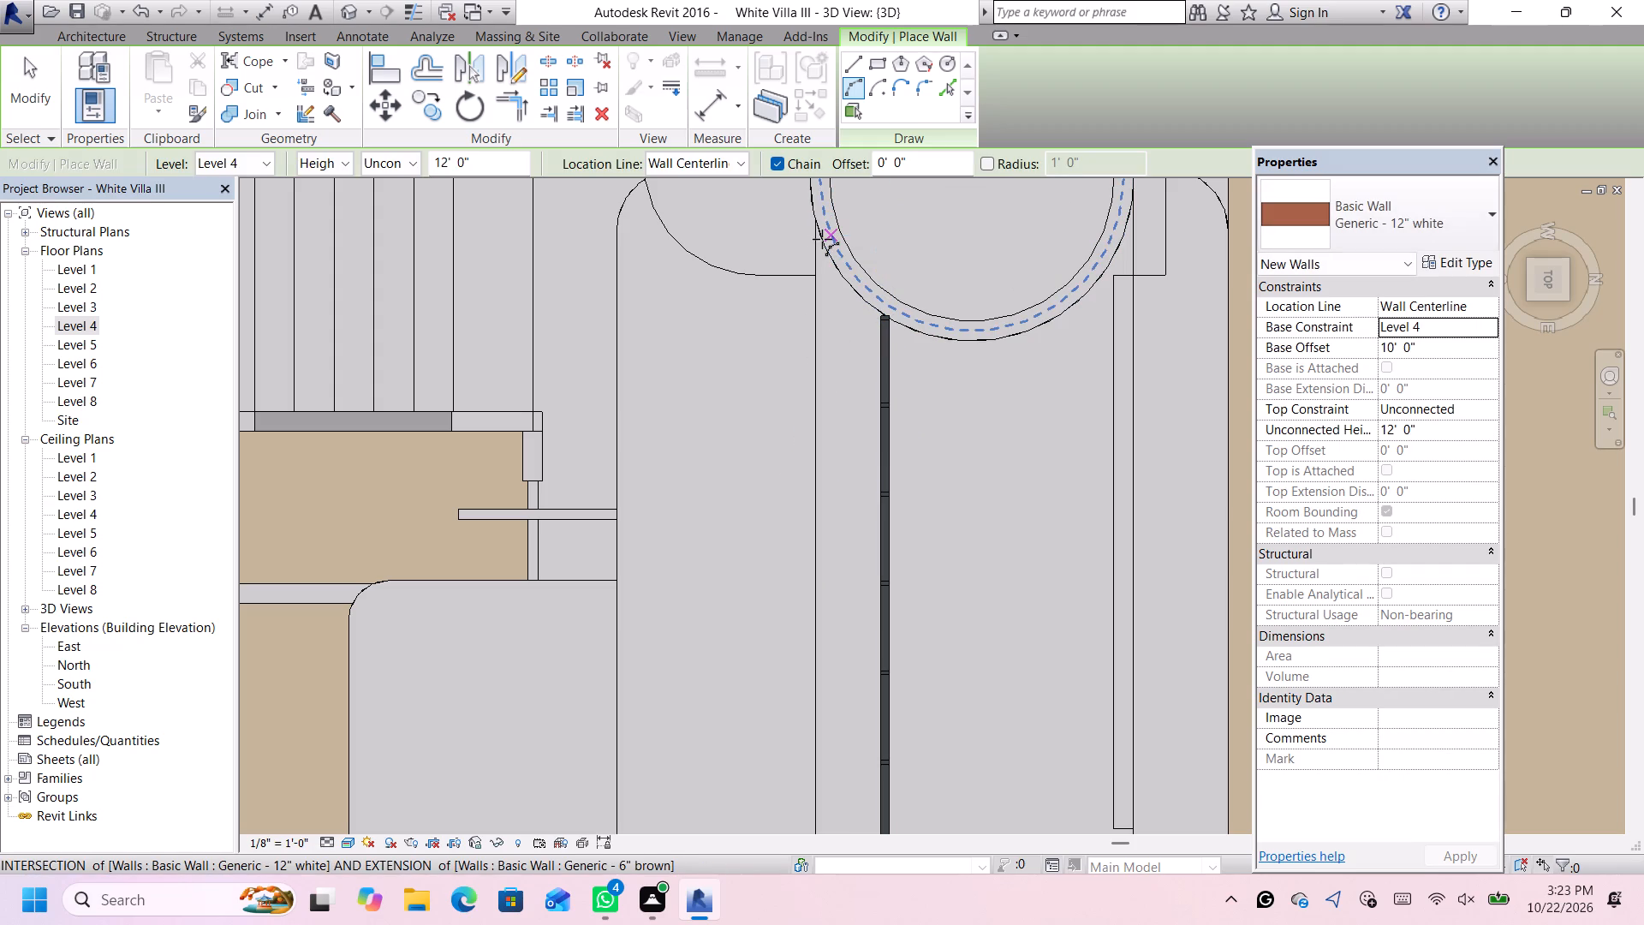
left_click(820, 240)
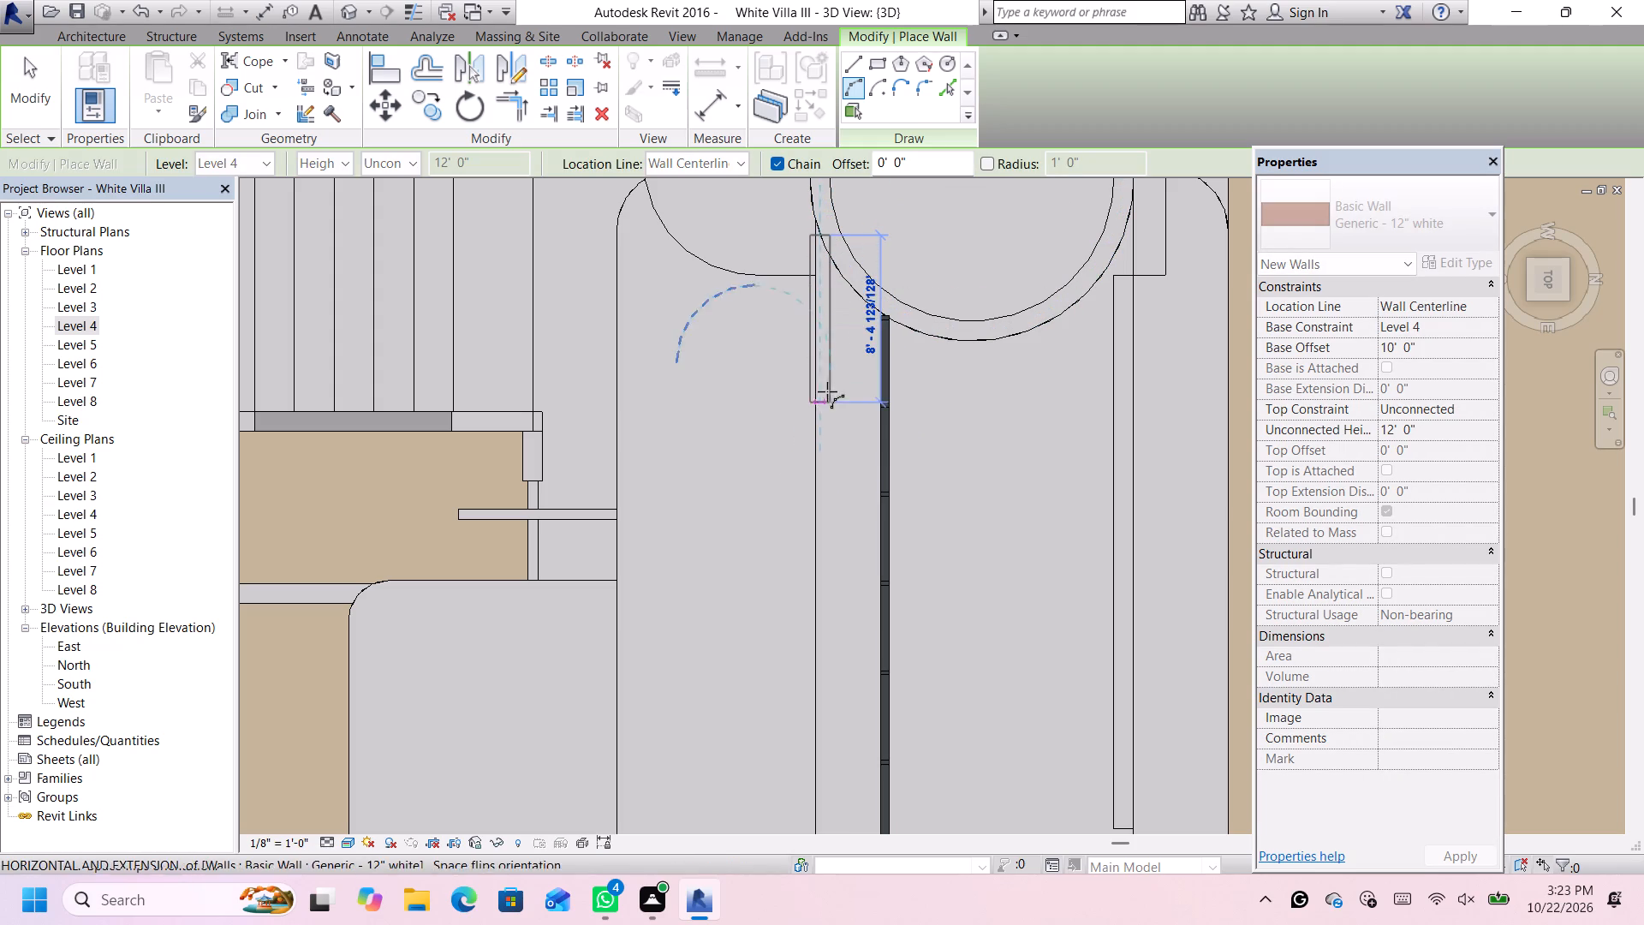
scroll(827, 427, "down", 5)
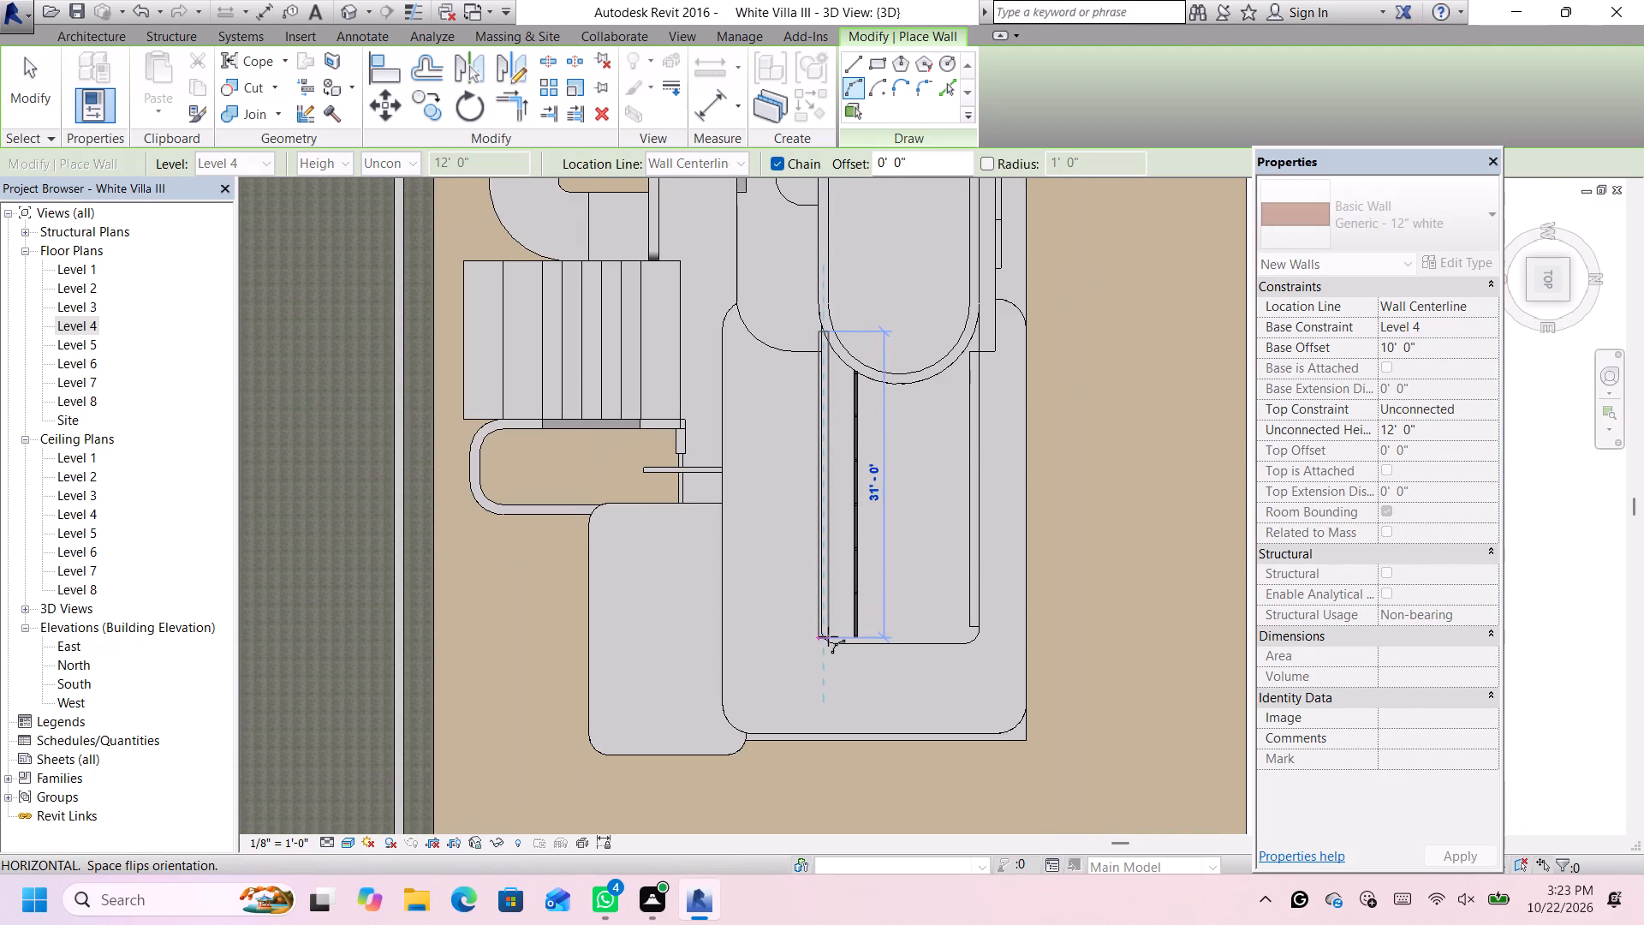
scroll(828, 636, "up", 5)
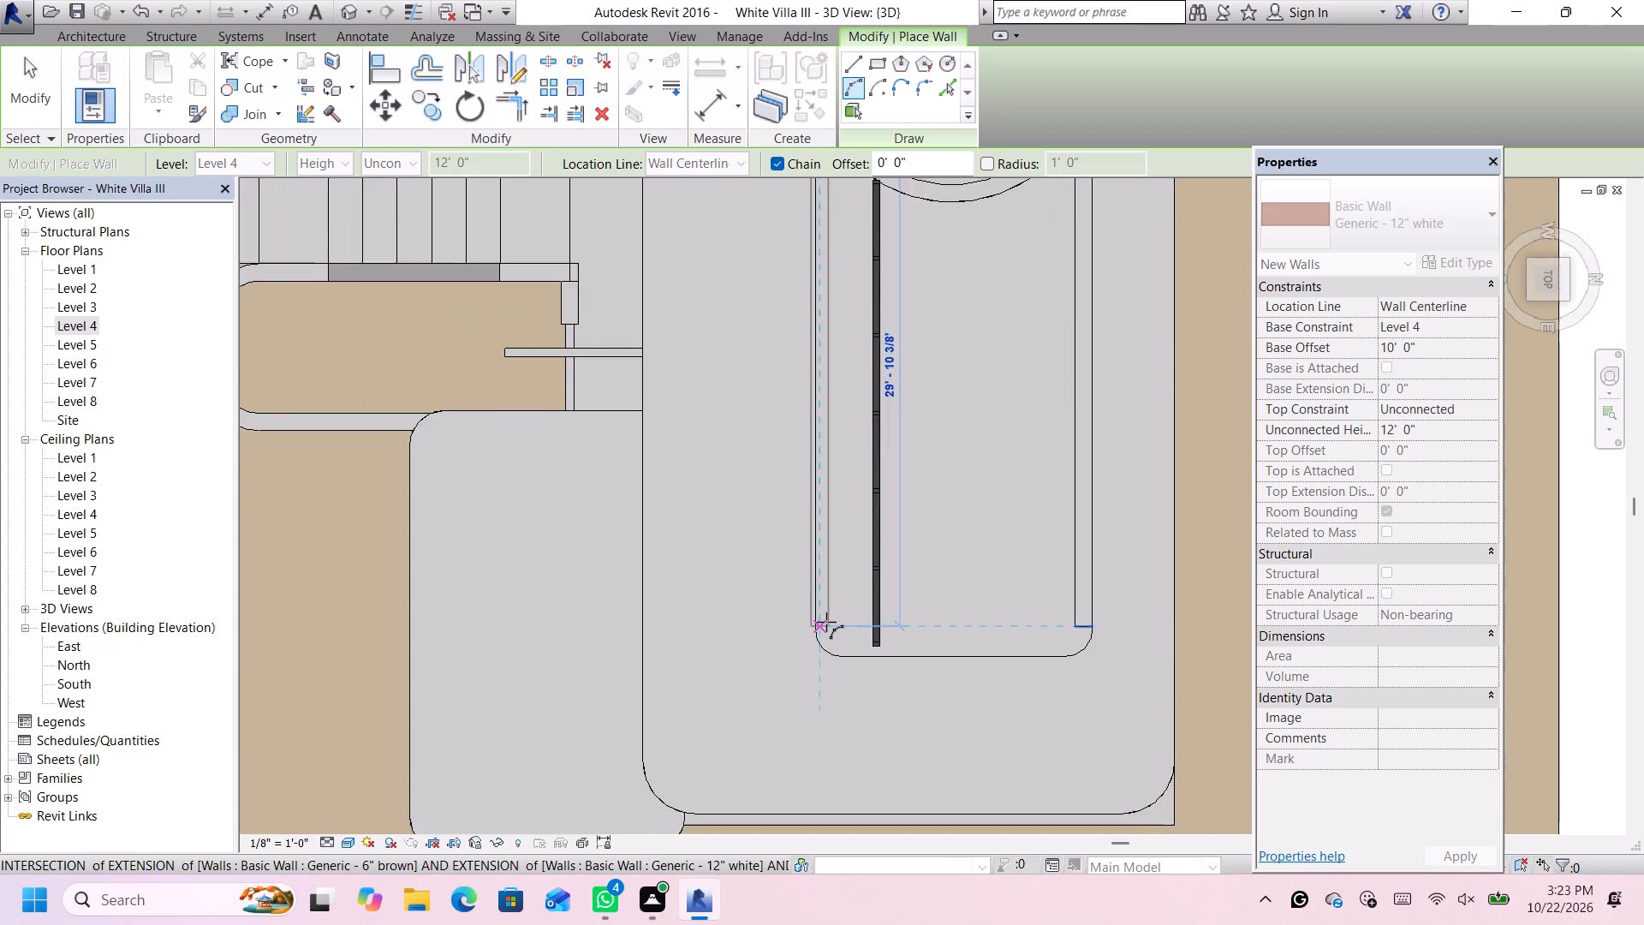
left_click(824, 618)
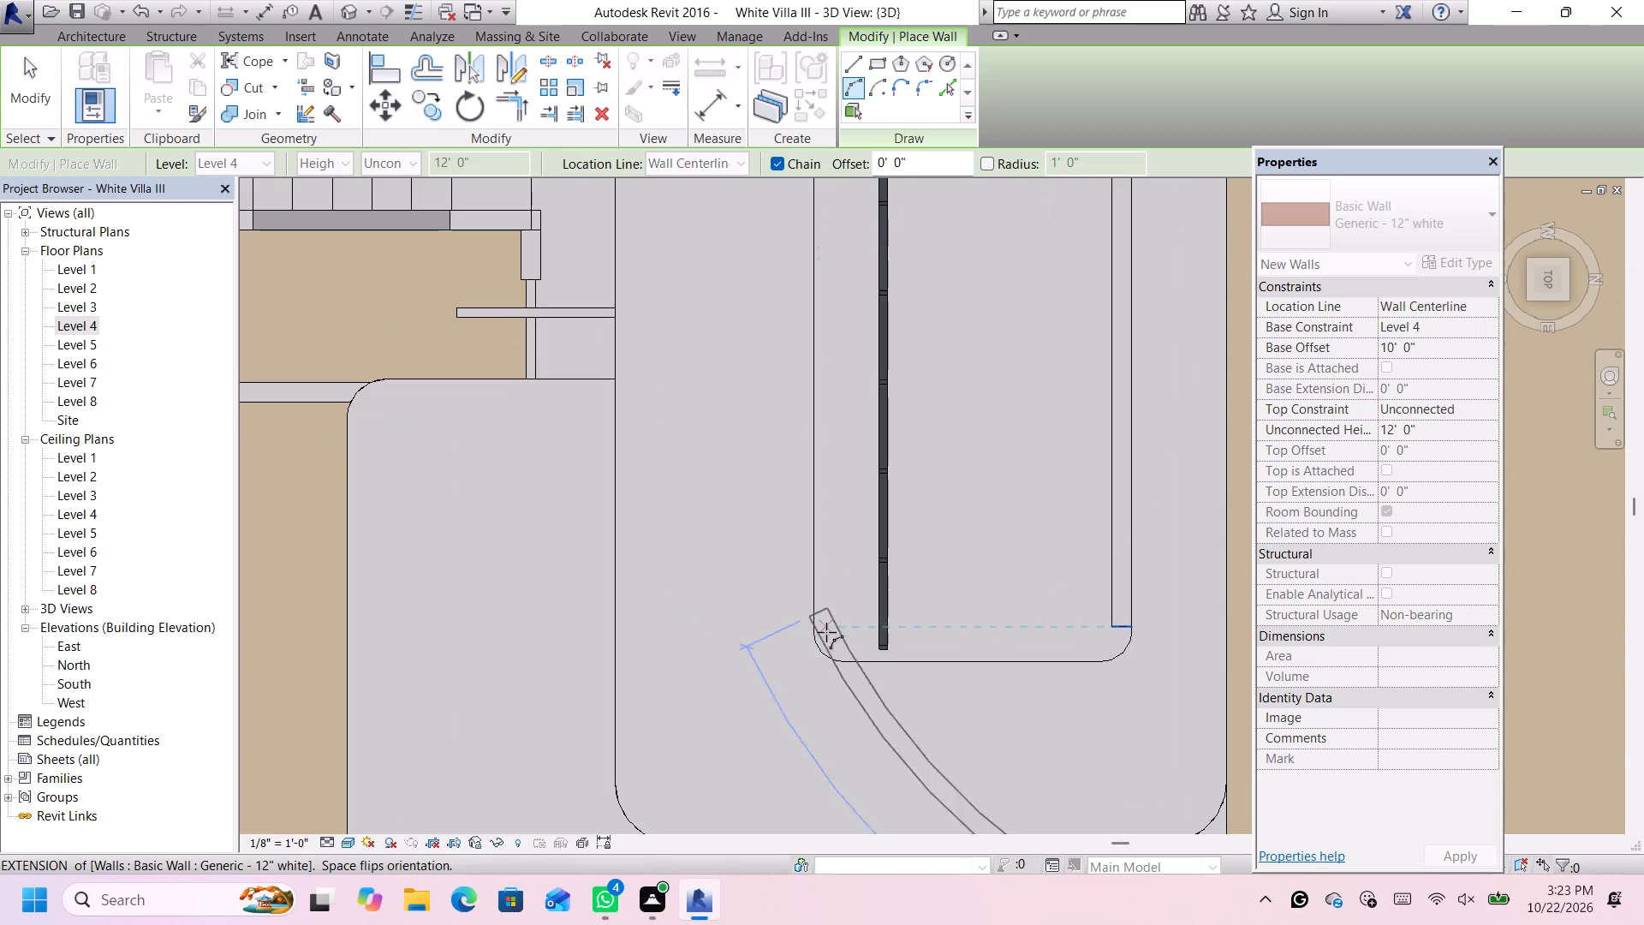
Draw a straight Generic - 12" white wall about 30' long along the upper roof's south edge, from the semicircular wall to the rounded east corner.
left_click(855, 56)
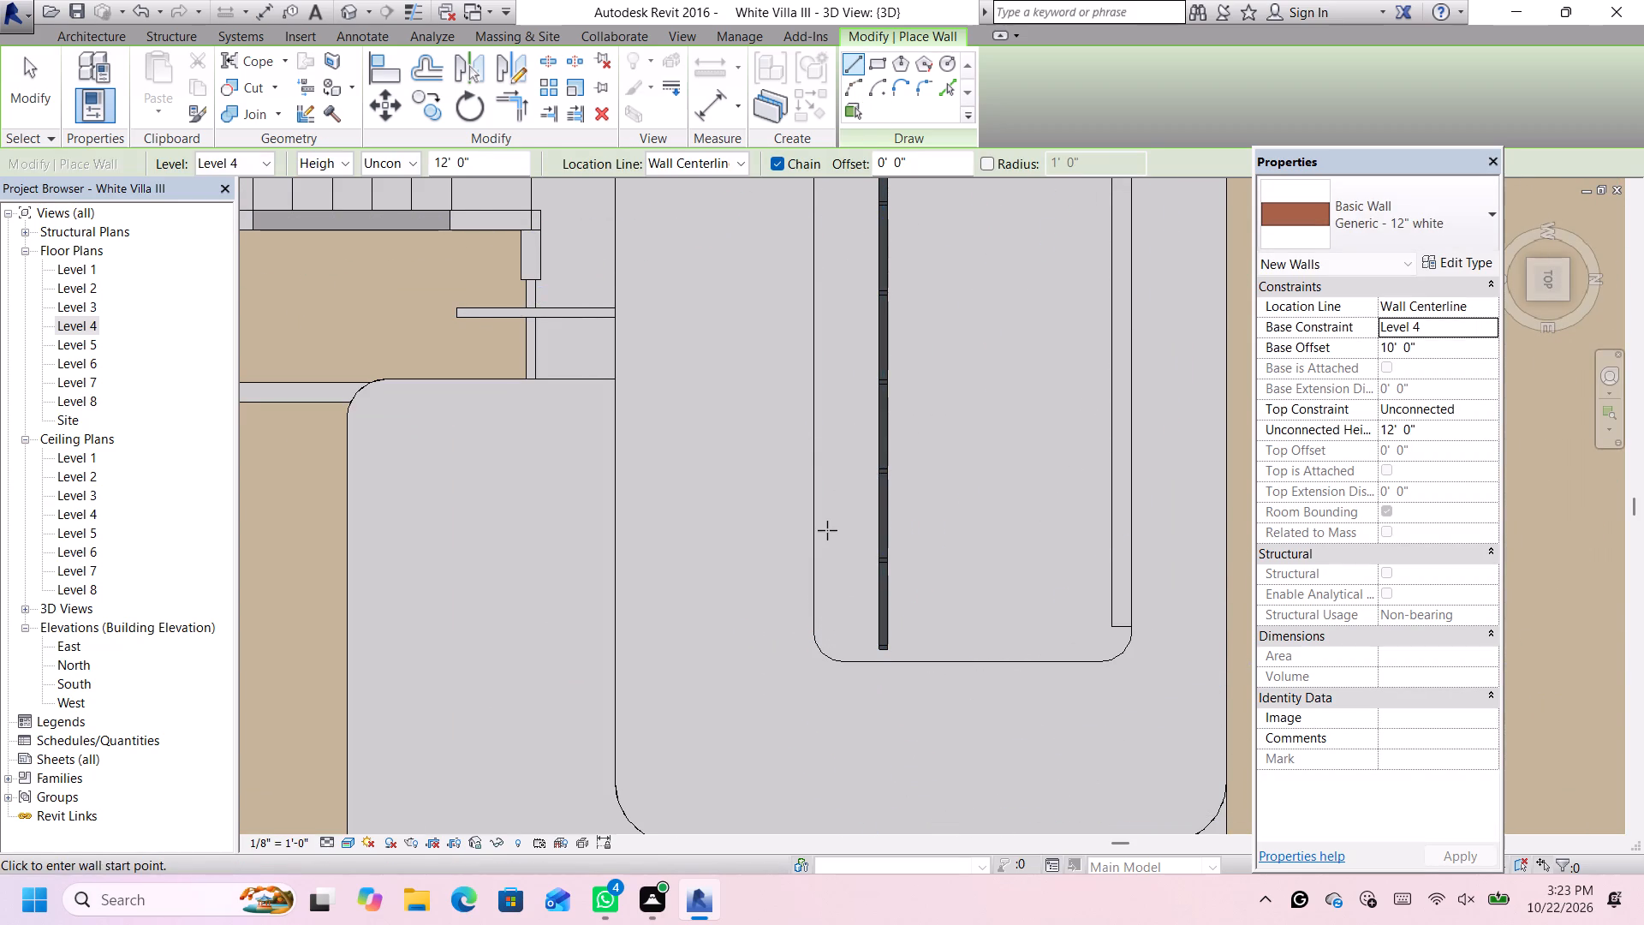
scroll(827, 530, "down", 10)
scroll(865, 373, "up", 5)
scroll(812, 421, "up", 5)
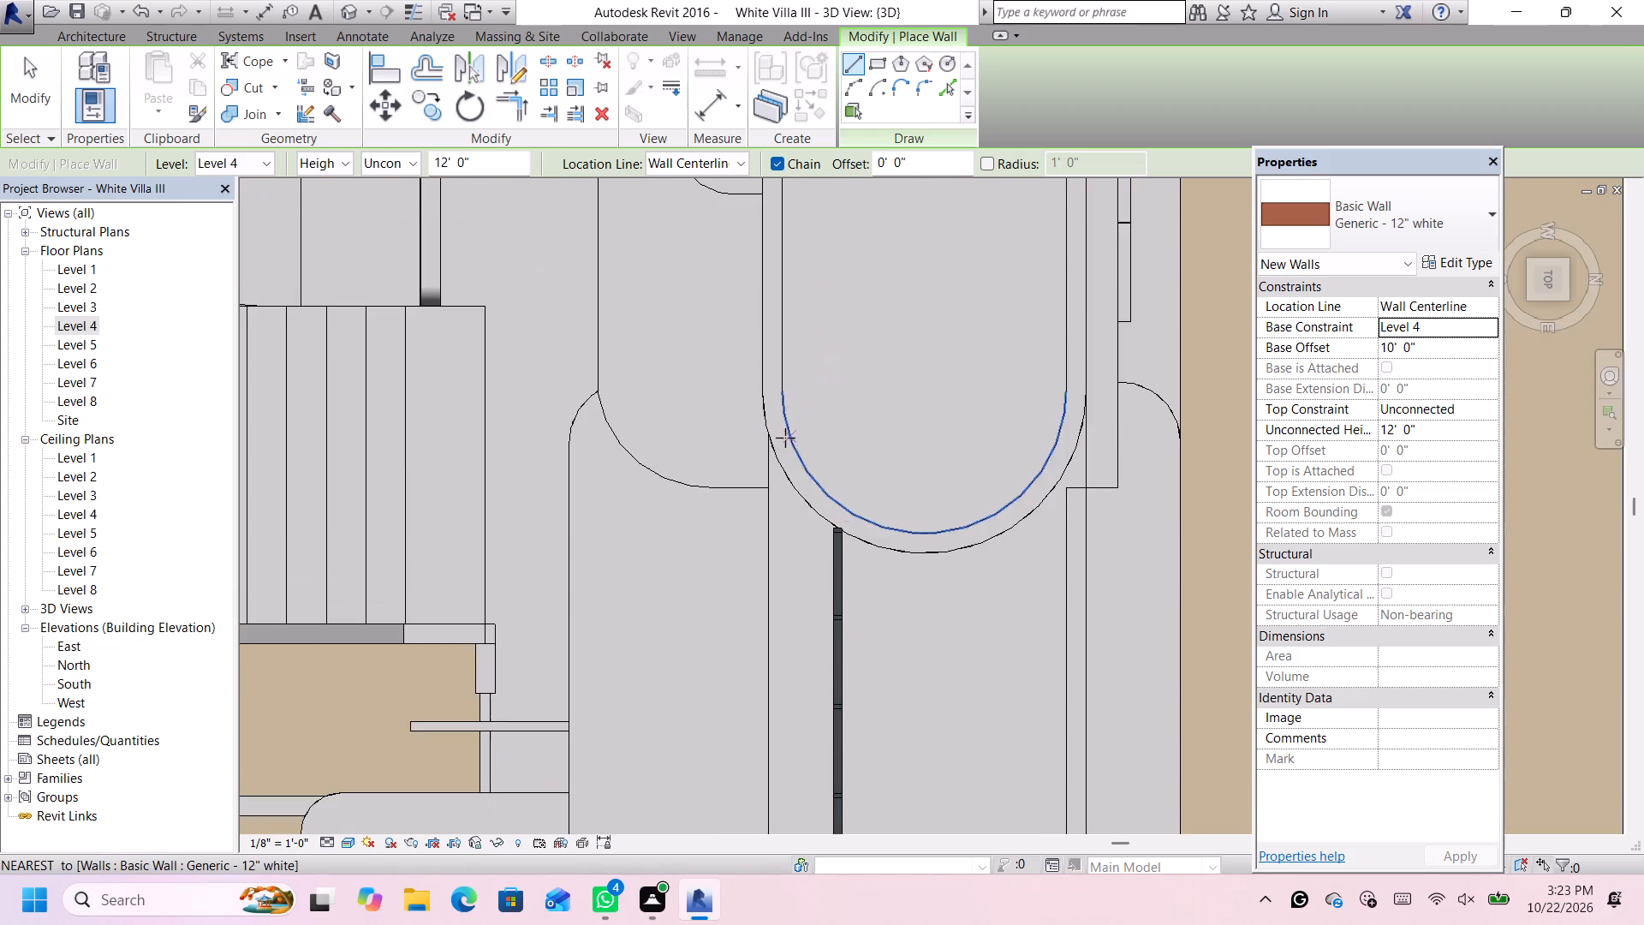
scroll(775, 447, "up", 8)
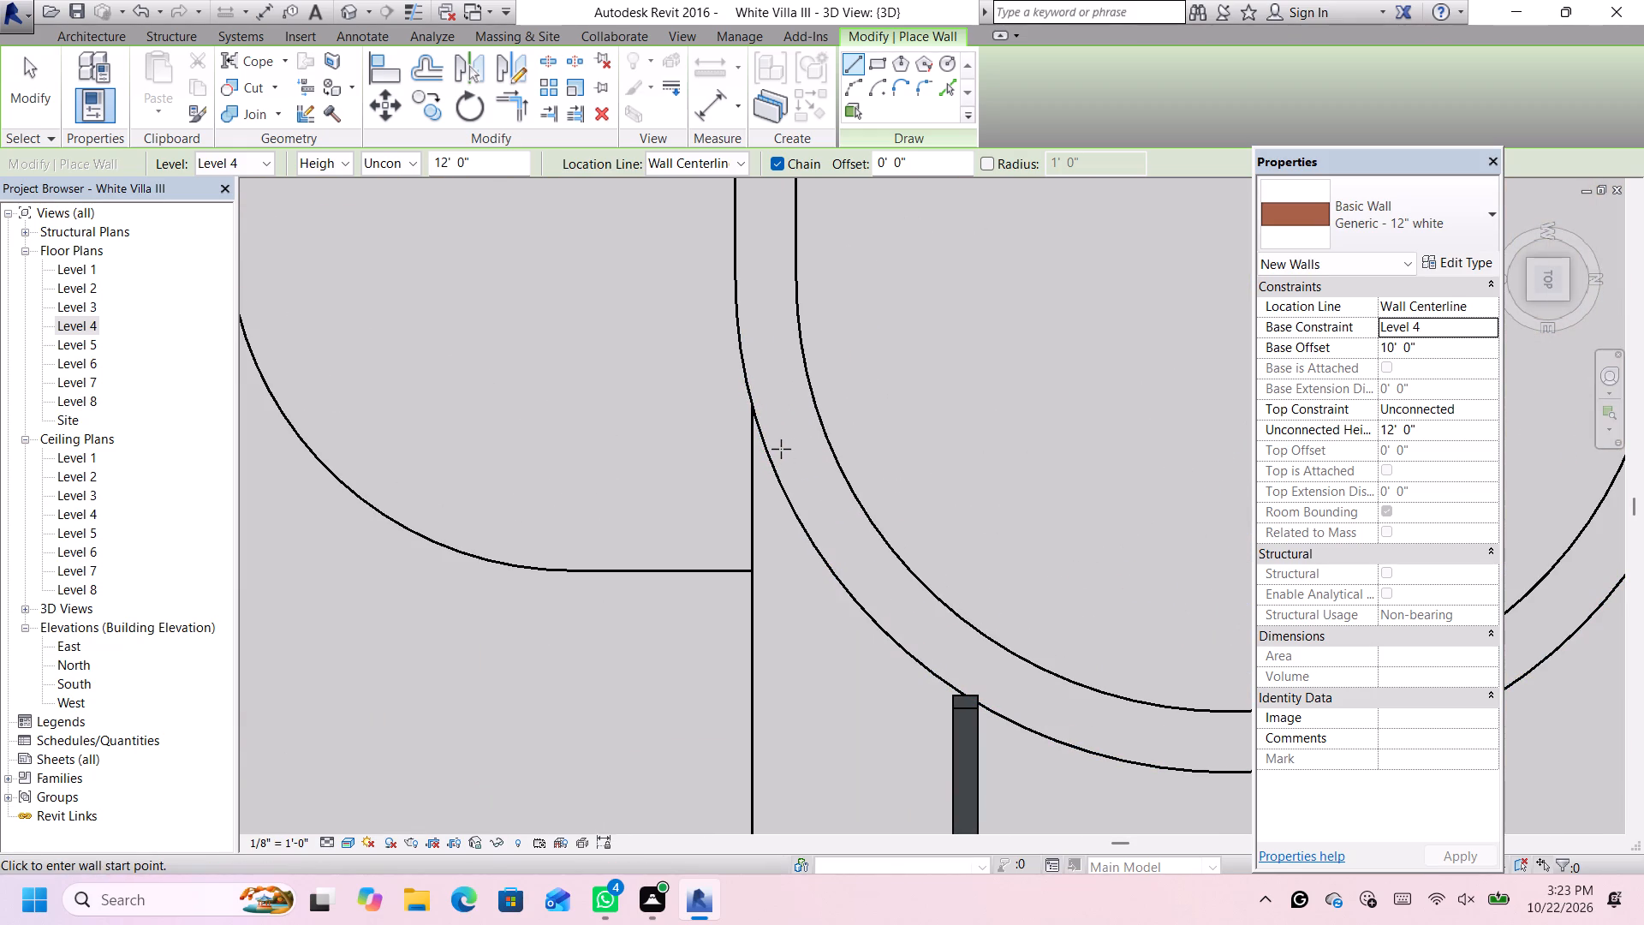
left_click(781, 449)
scroll(781, 449, "down", 11)
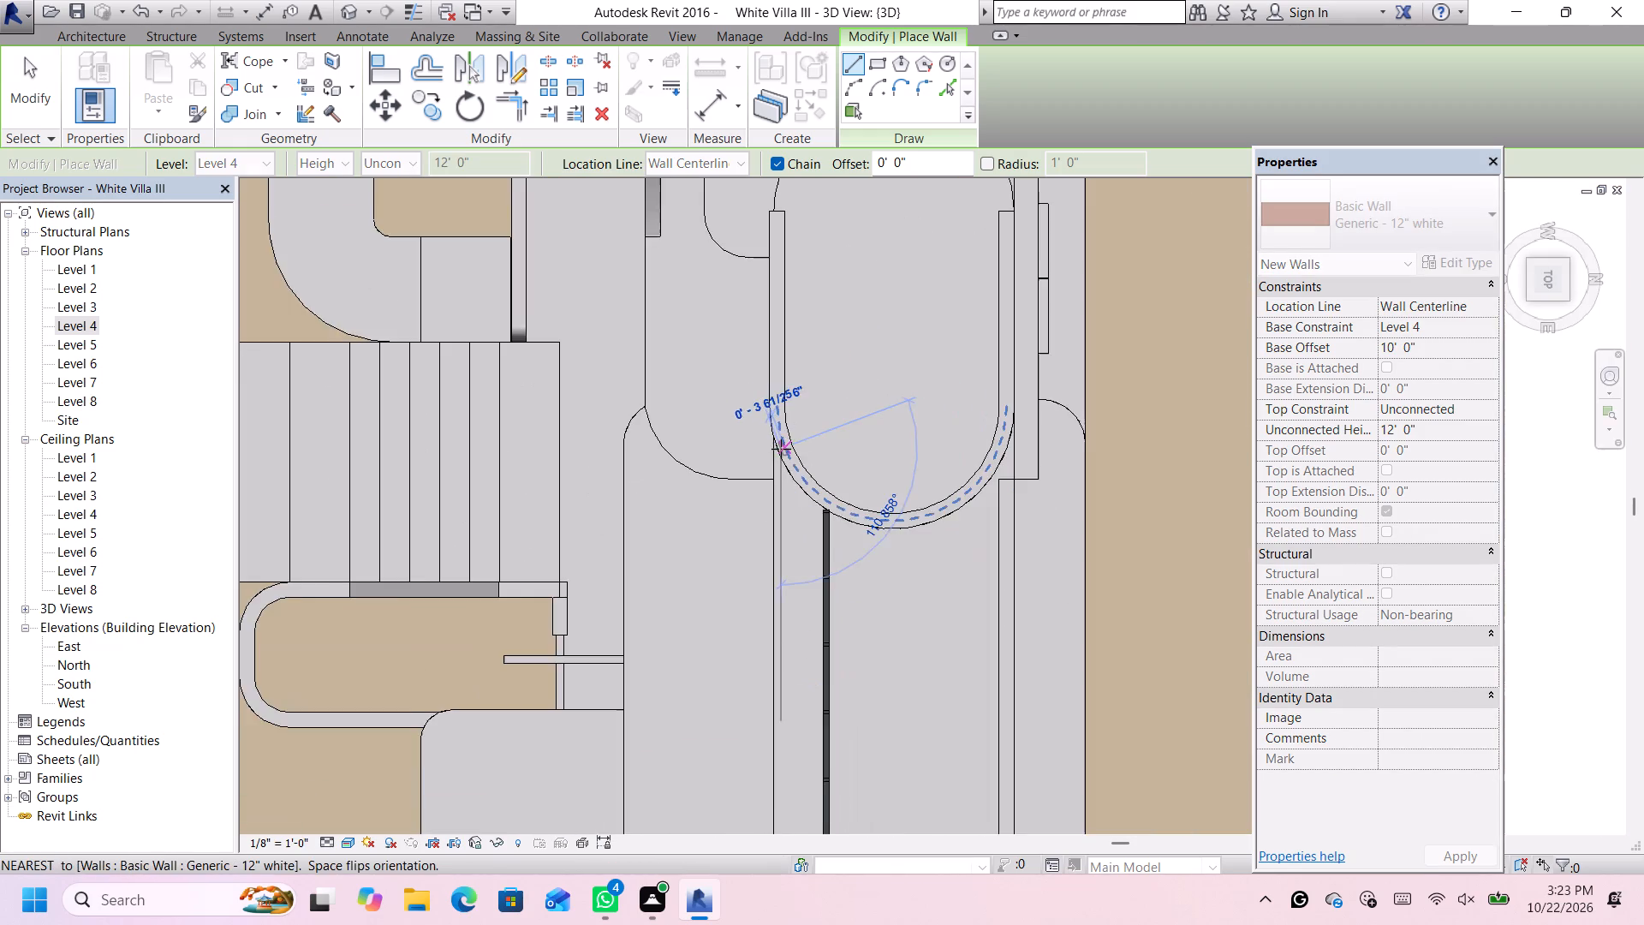
scroll(788, 547, "down", 5)
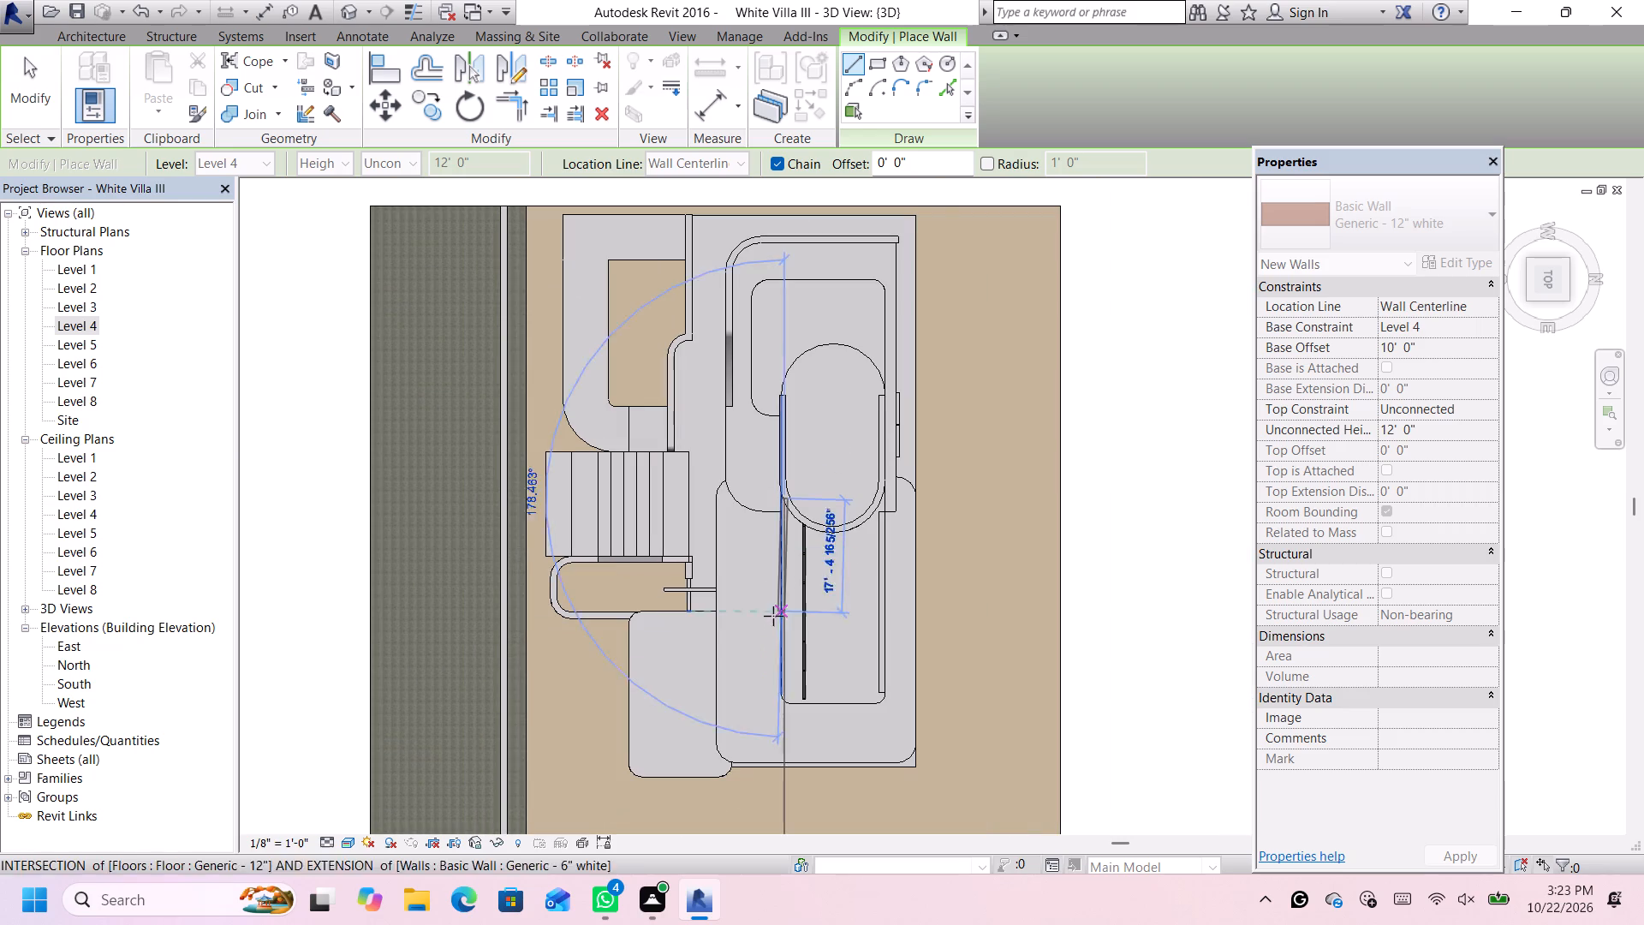
scroll(777, 694, "up", 10)
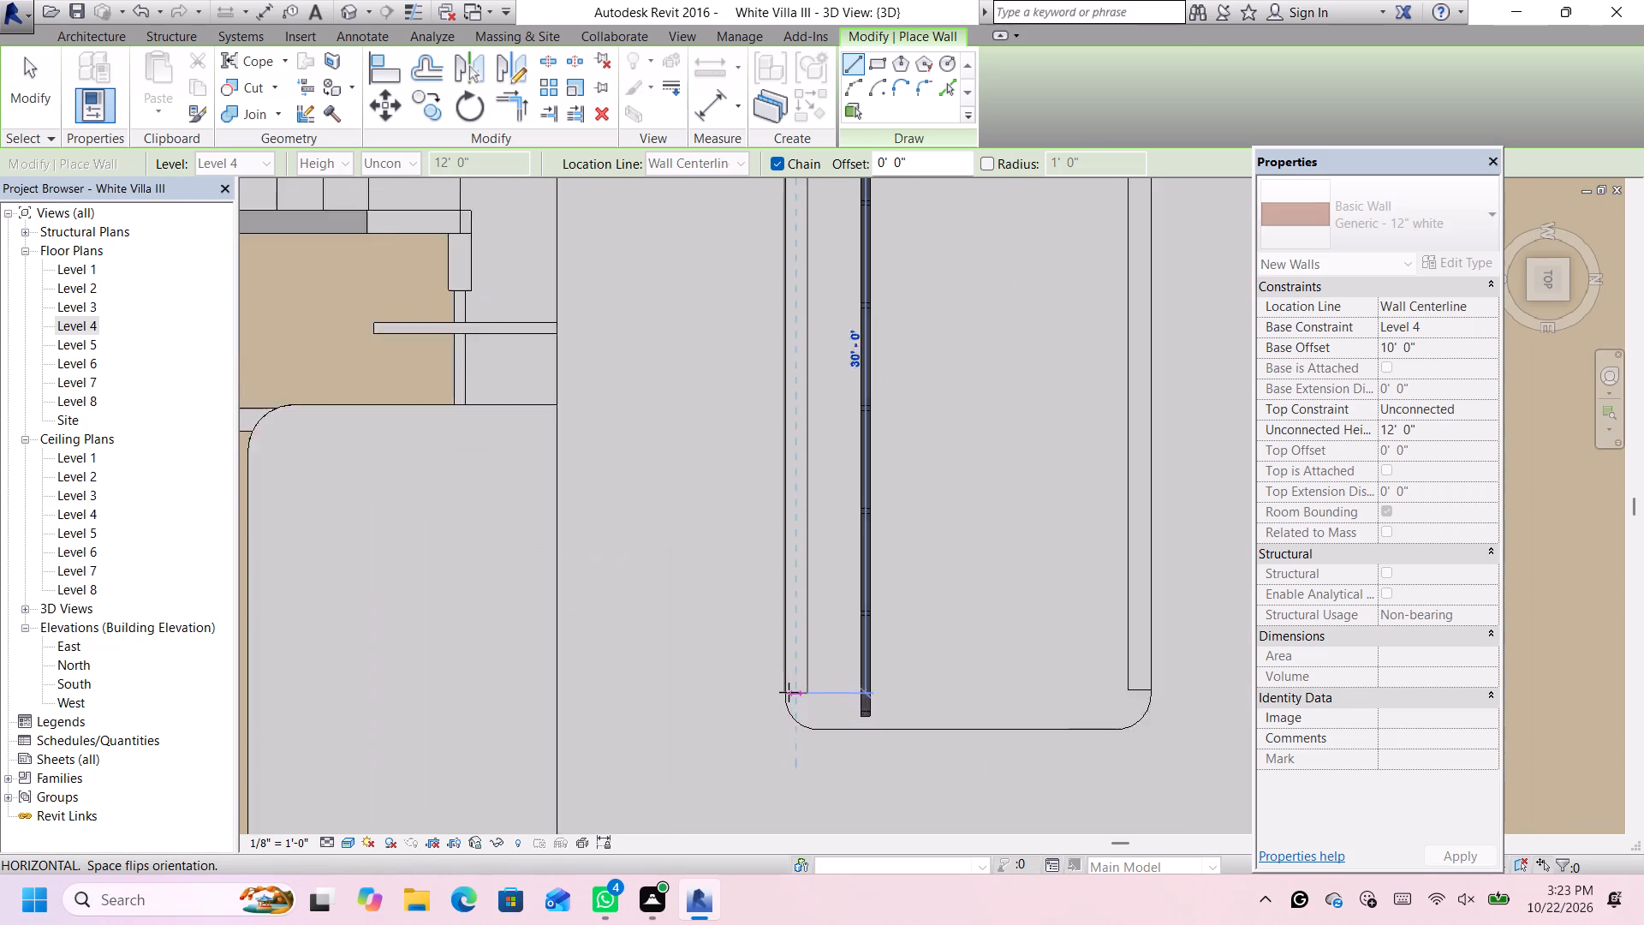
scroll(789, 692, "up", 2)
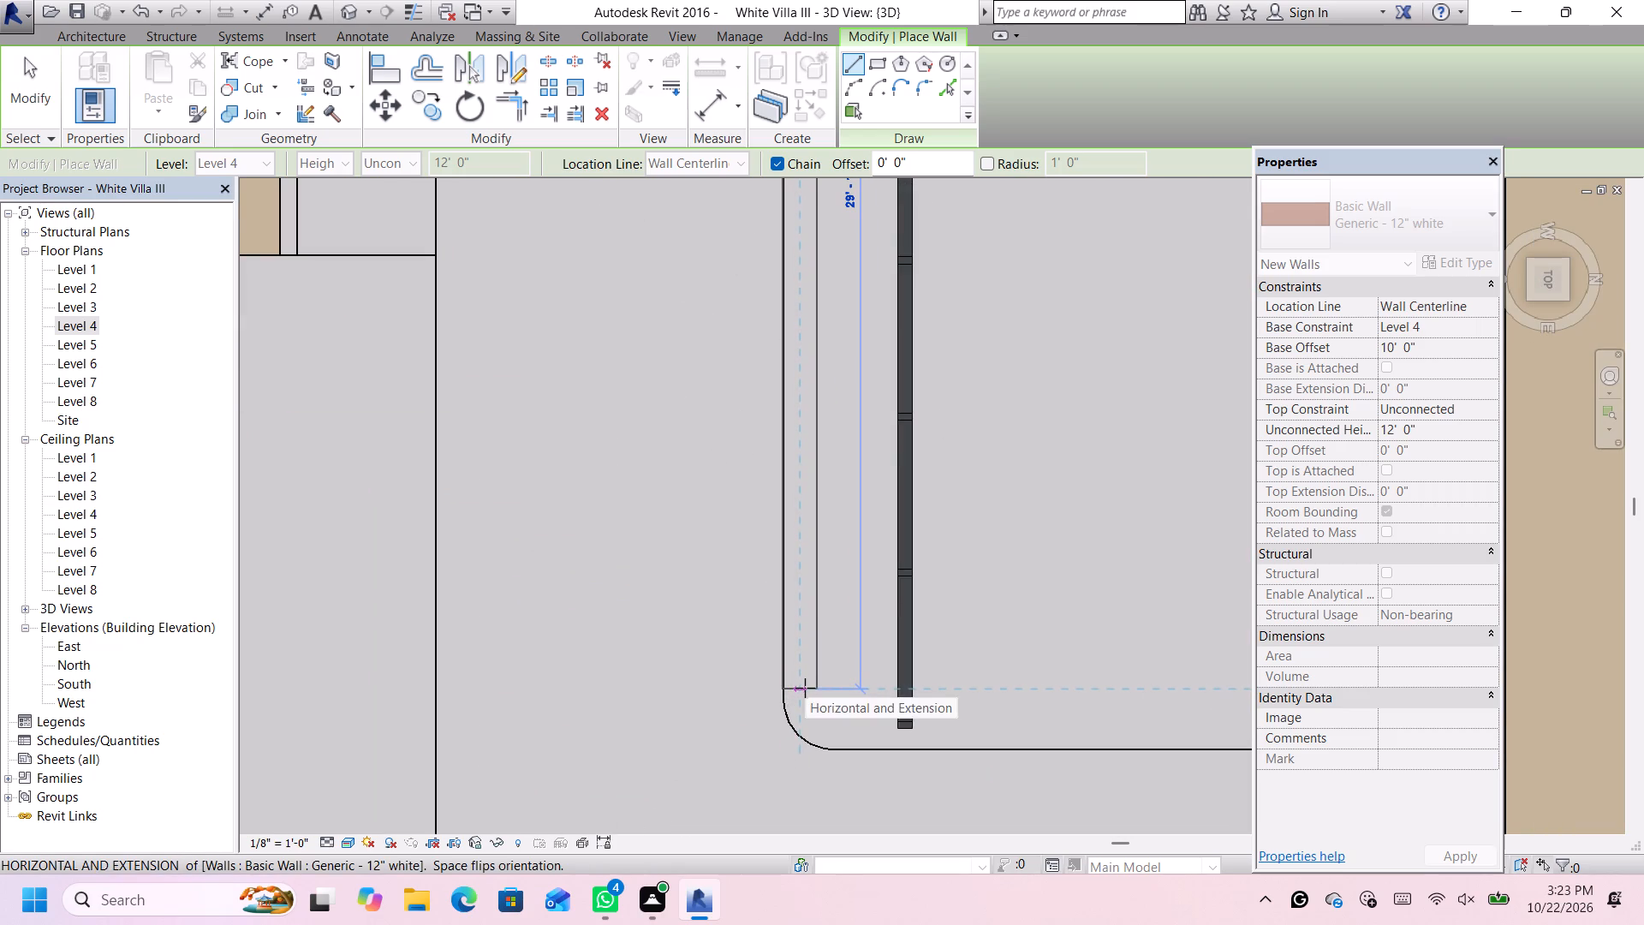
left_click(805, 688)
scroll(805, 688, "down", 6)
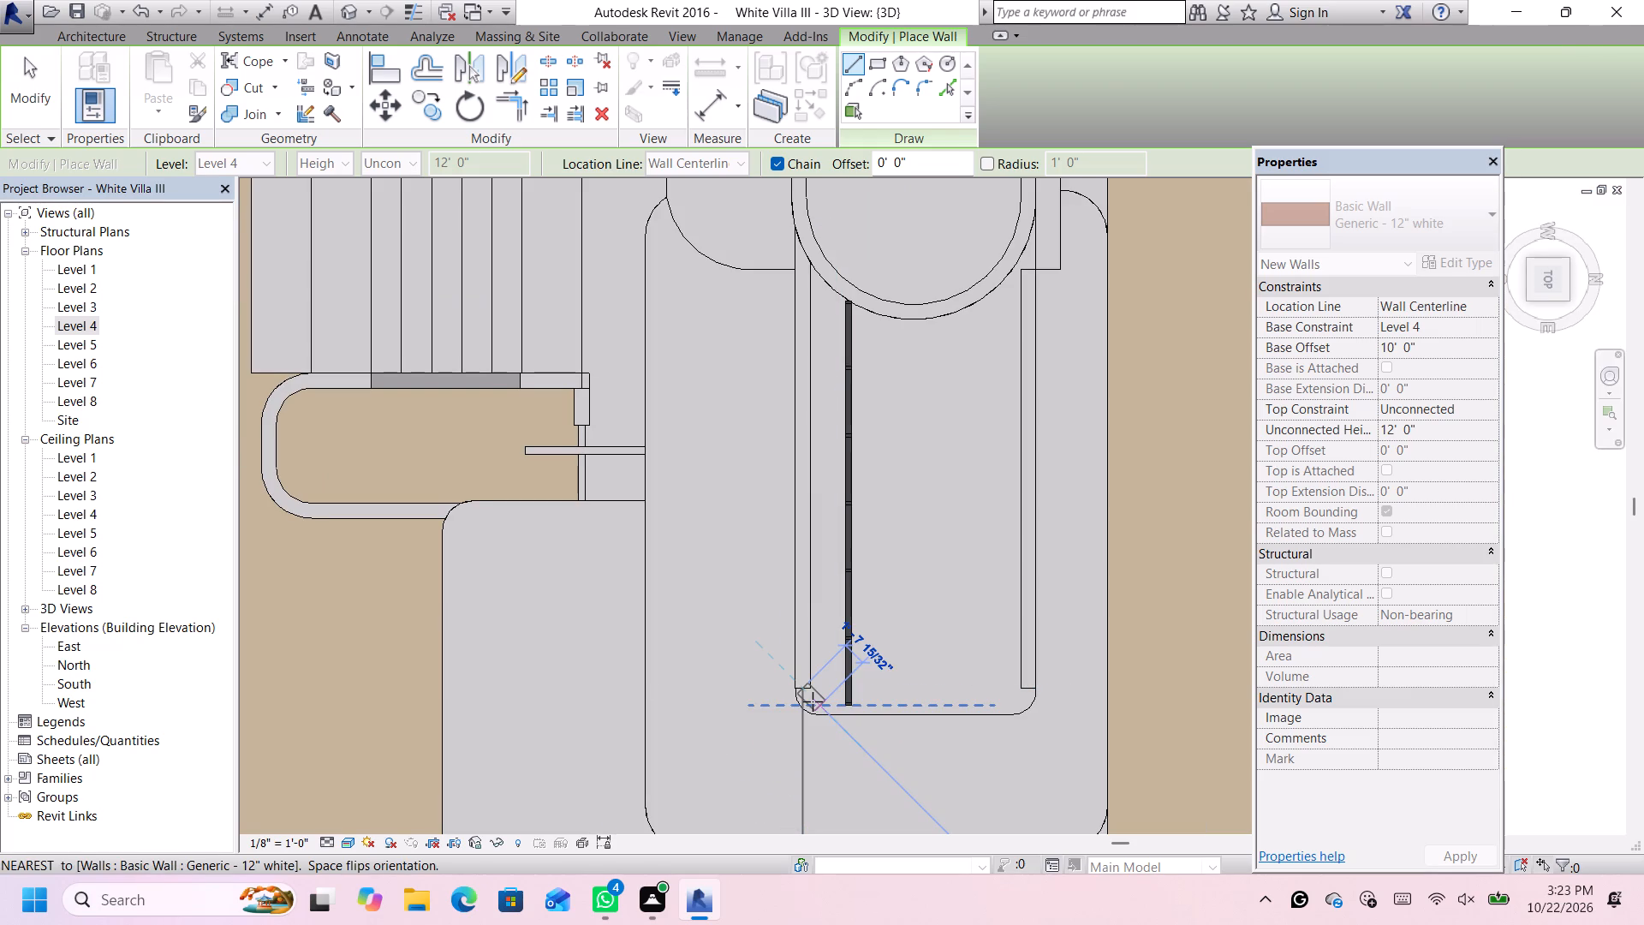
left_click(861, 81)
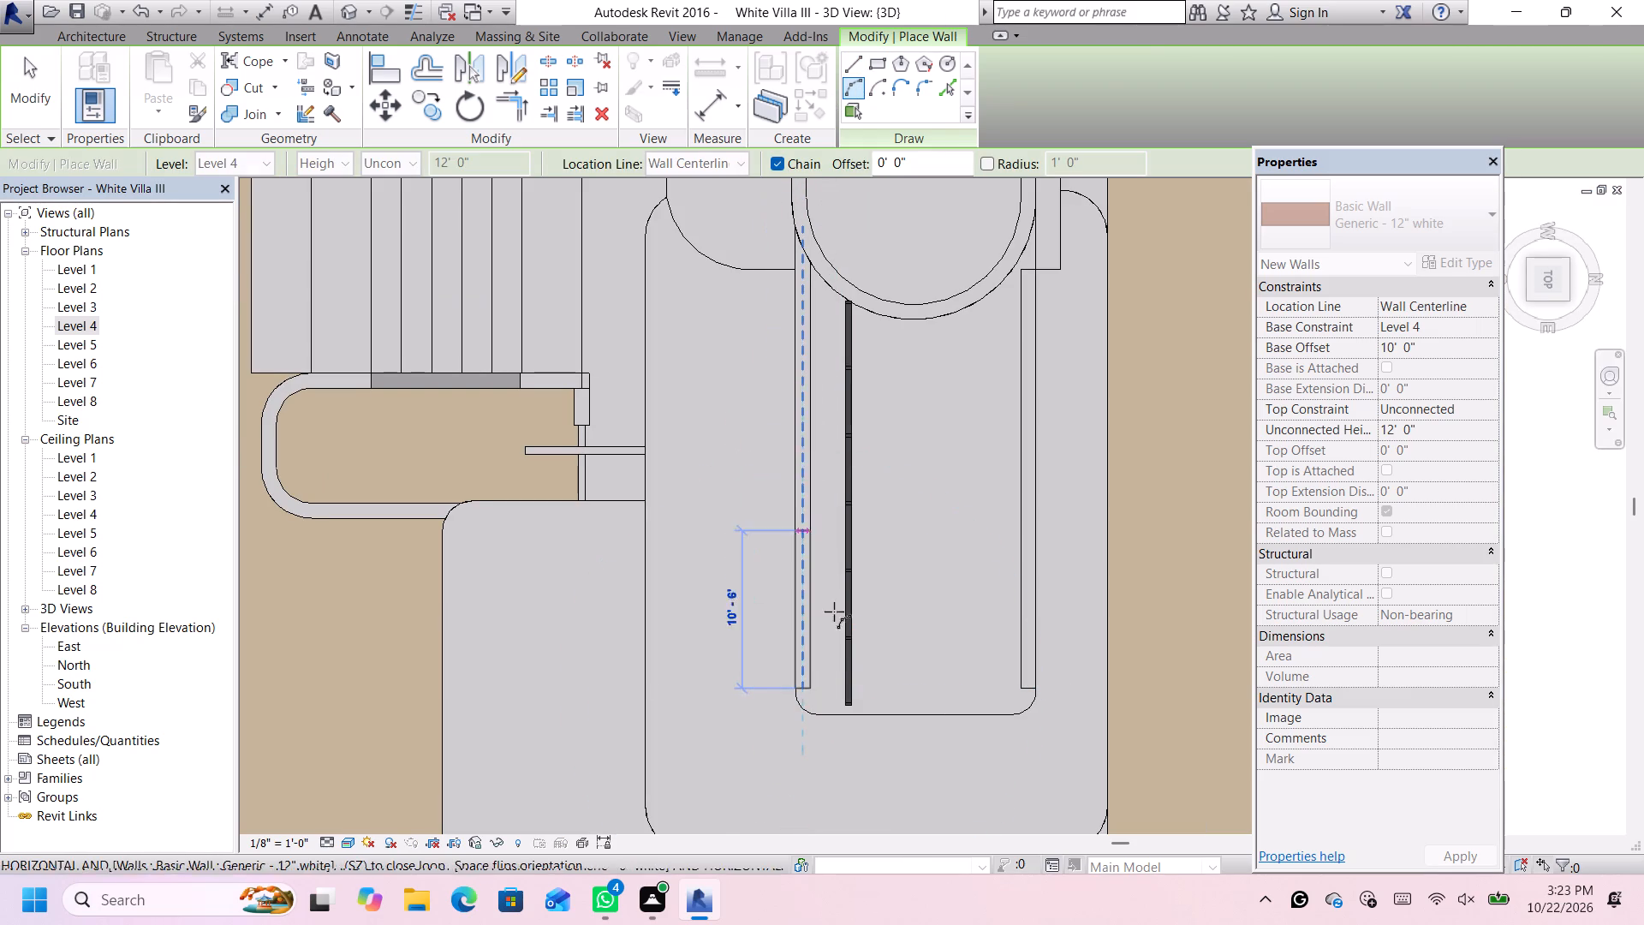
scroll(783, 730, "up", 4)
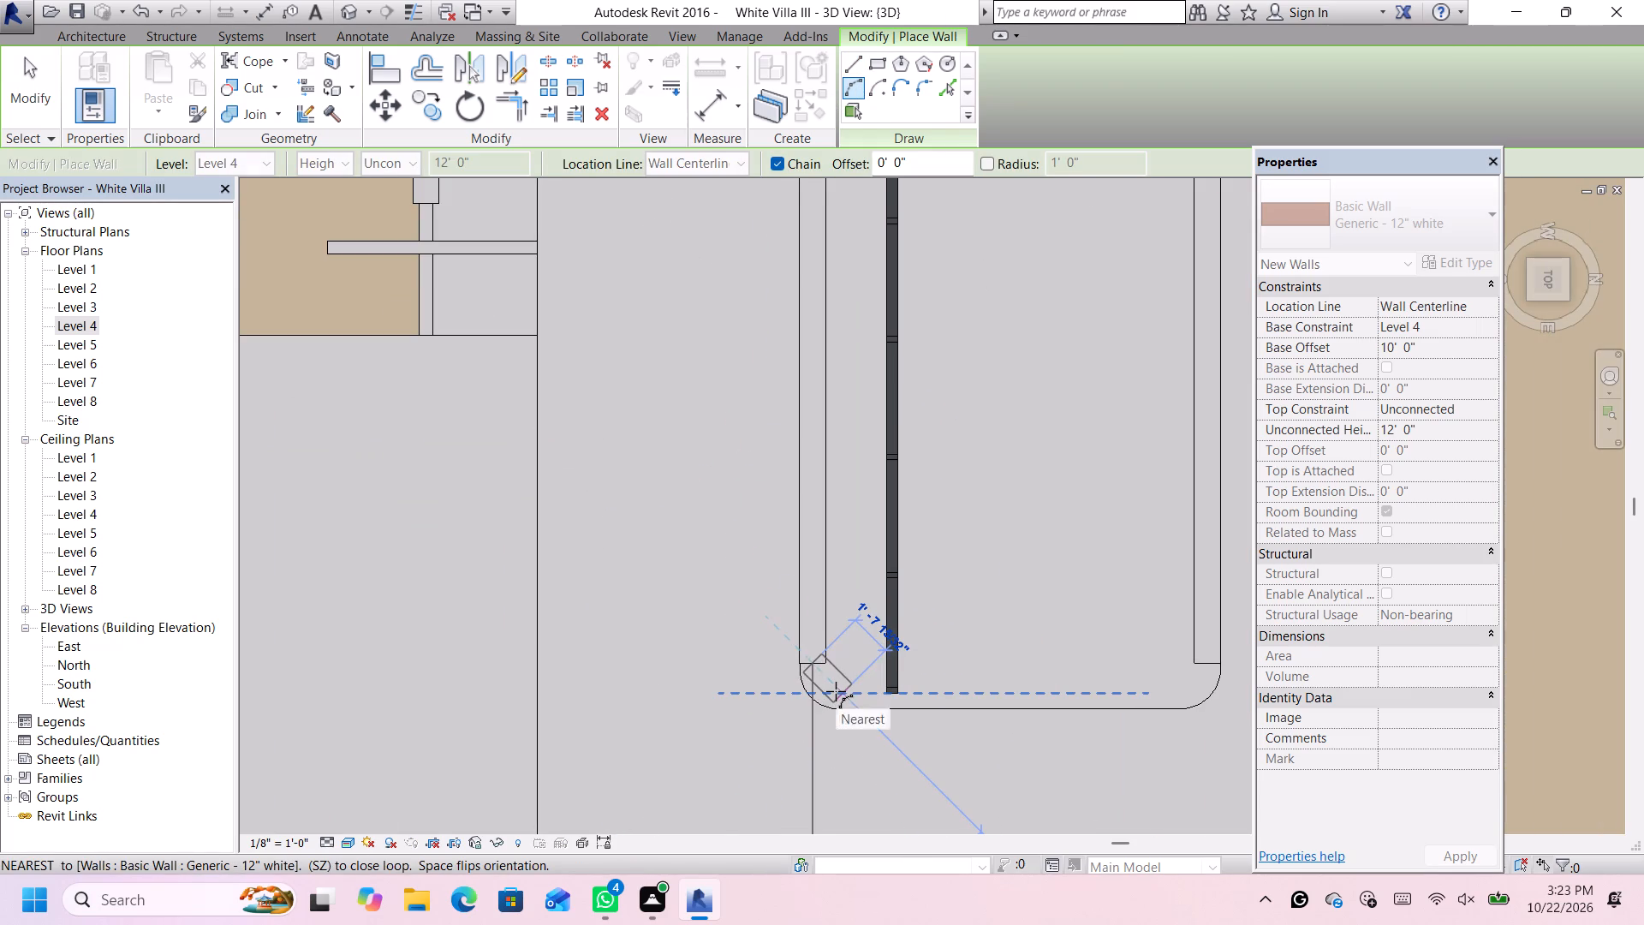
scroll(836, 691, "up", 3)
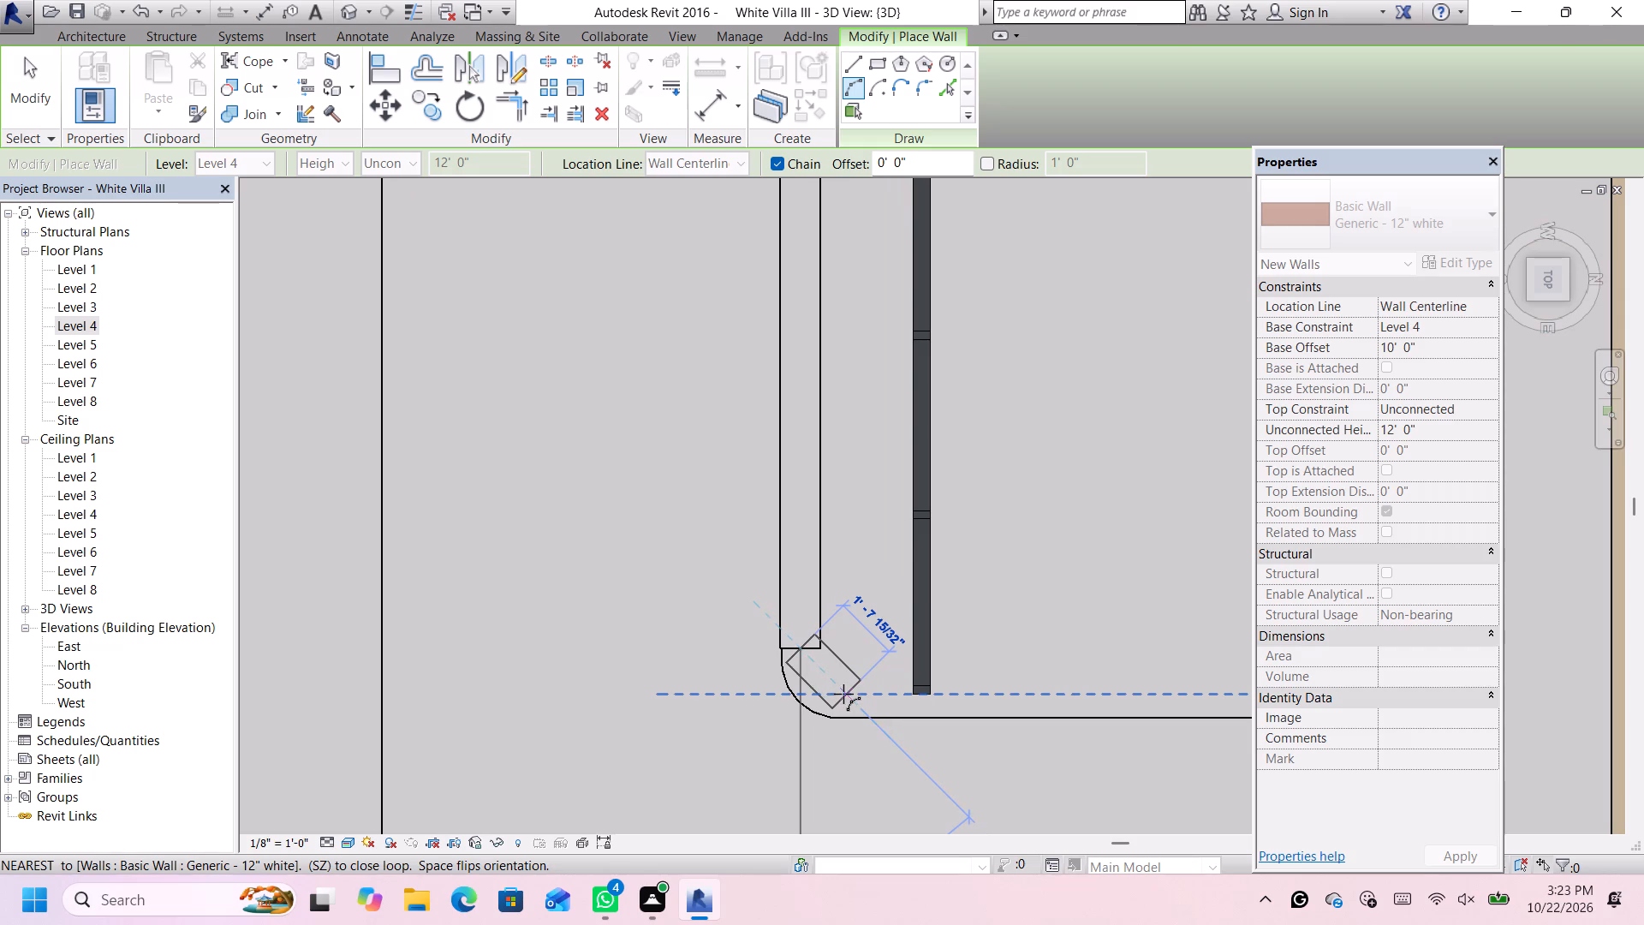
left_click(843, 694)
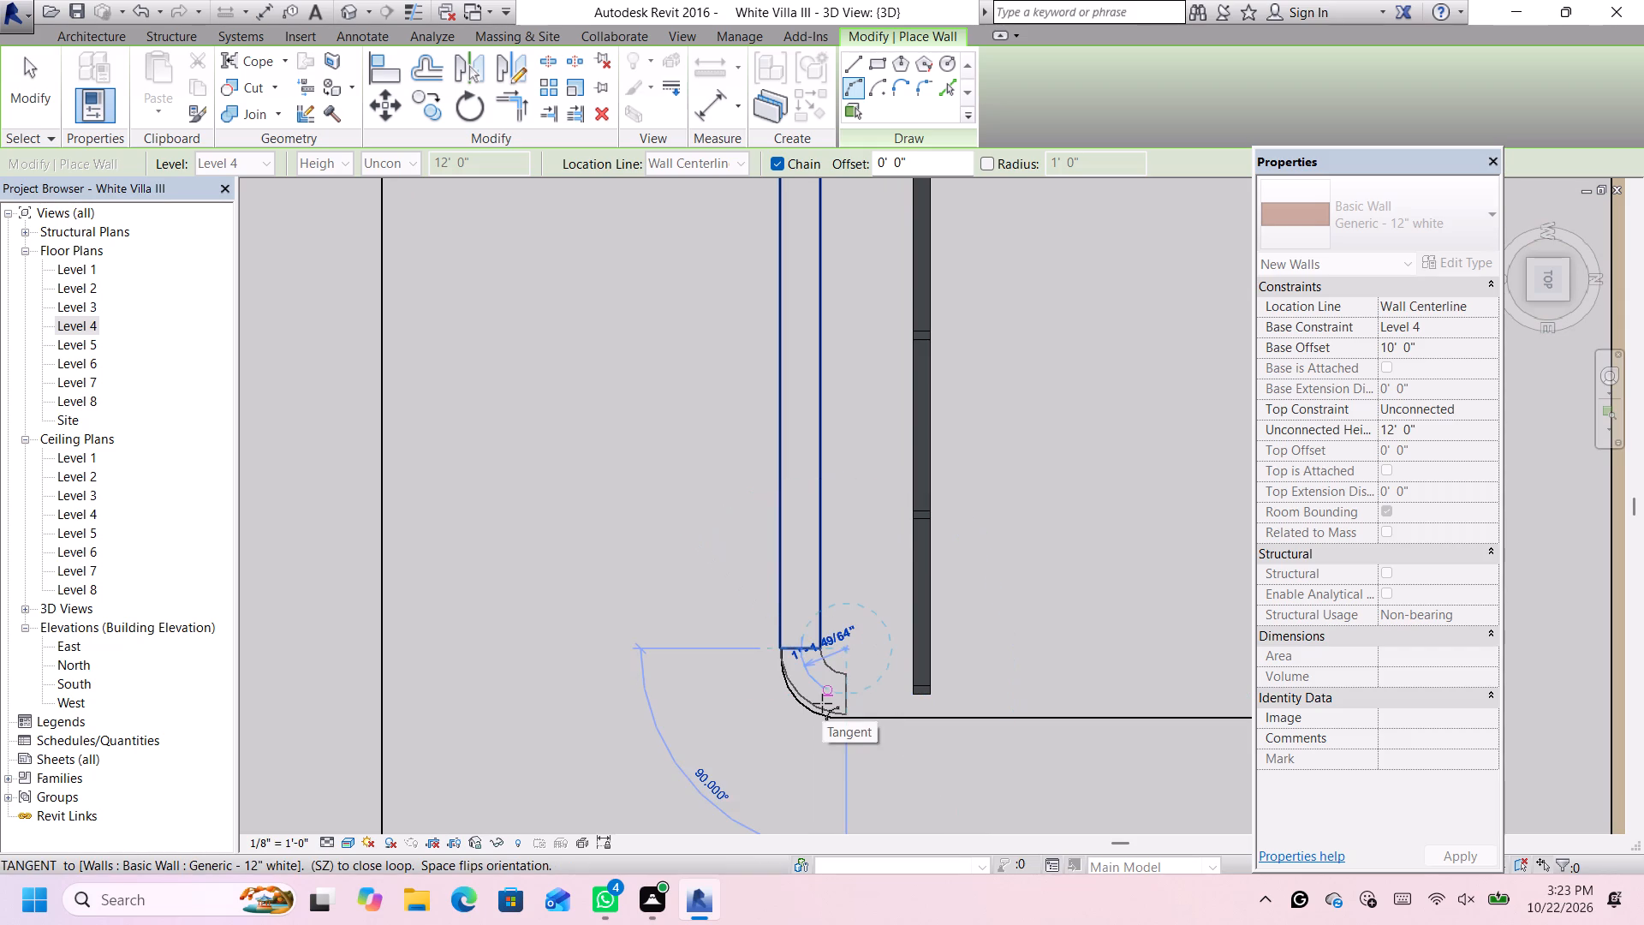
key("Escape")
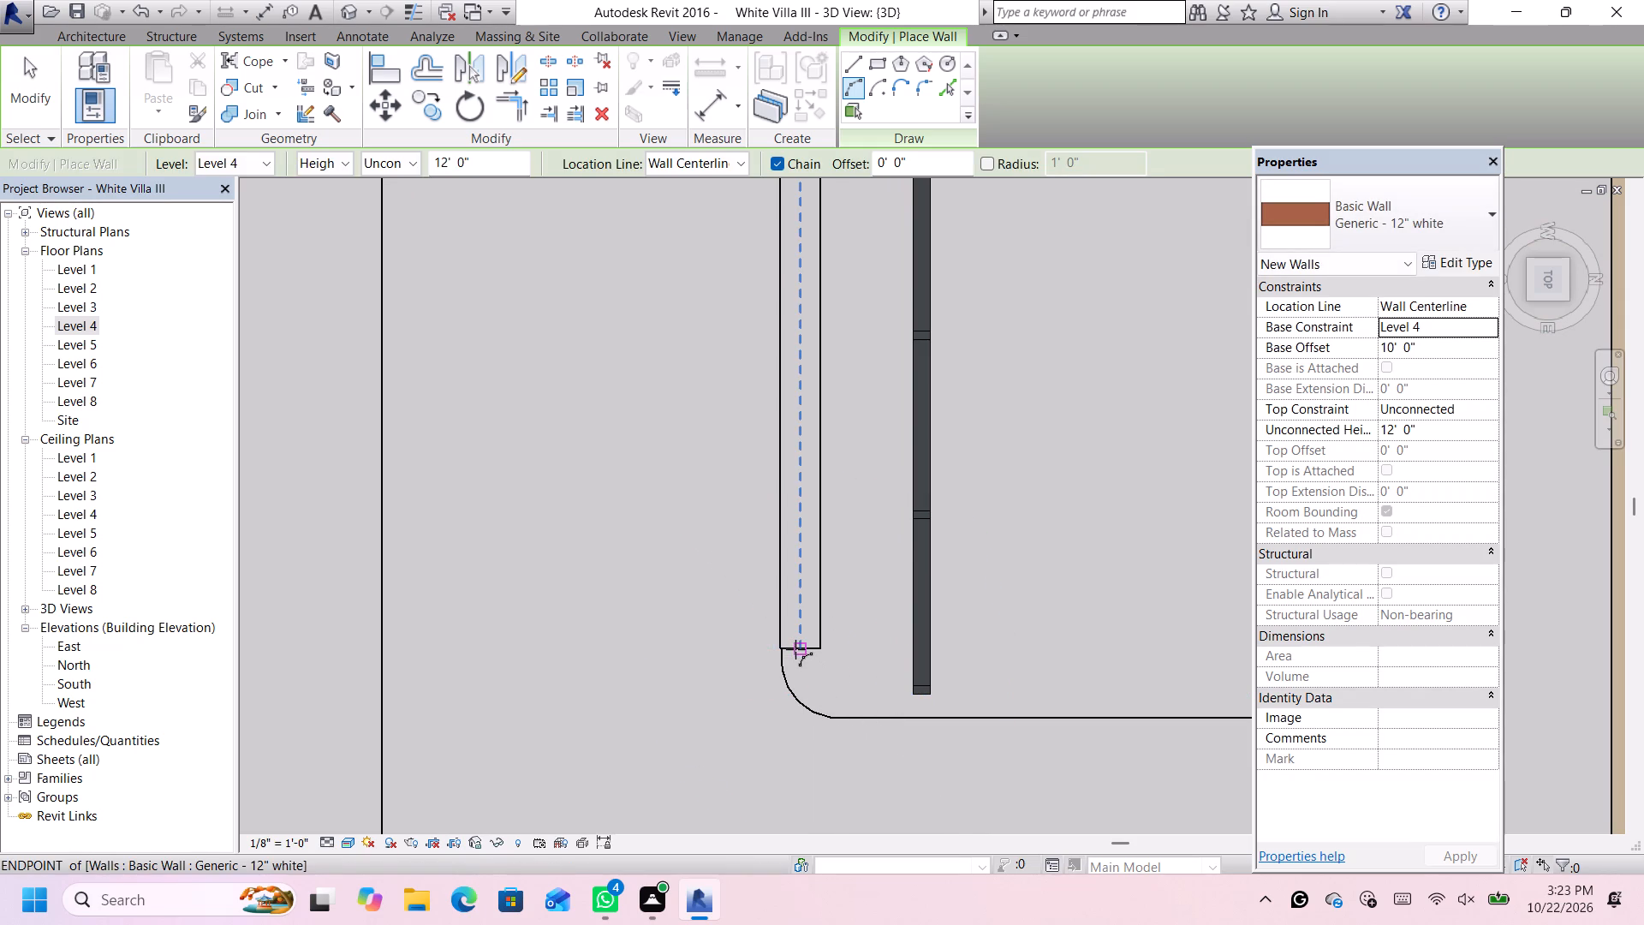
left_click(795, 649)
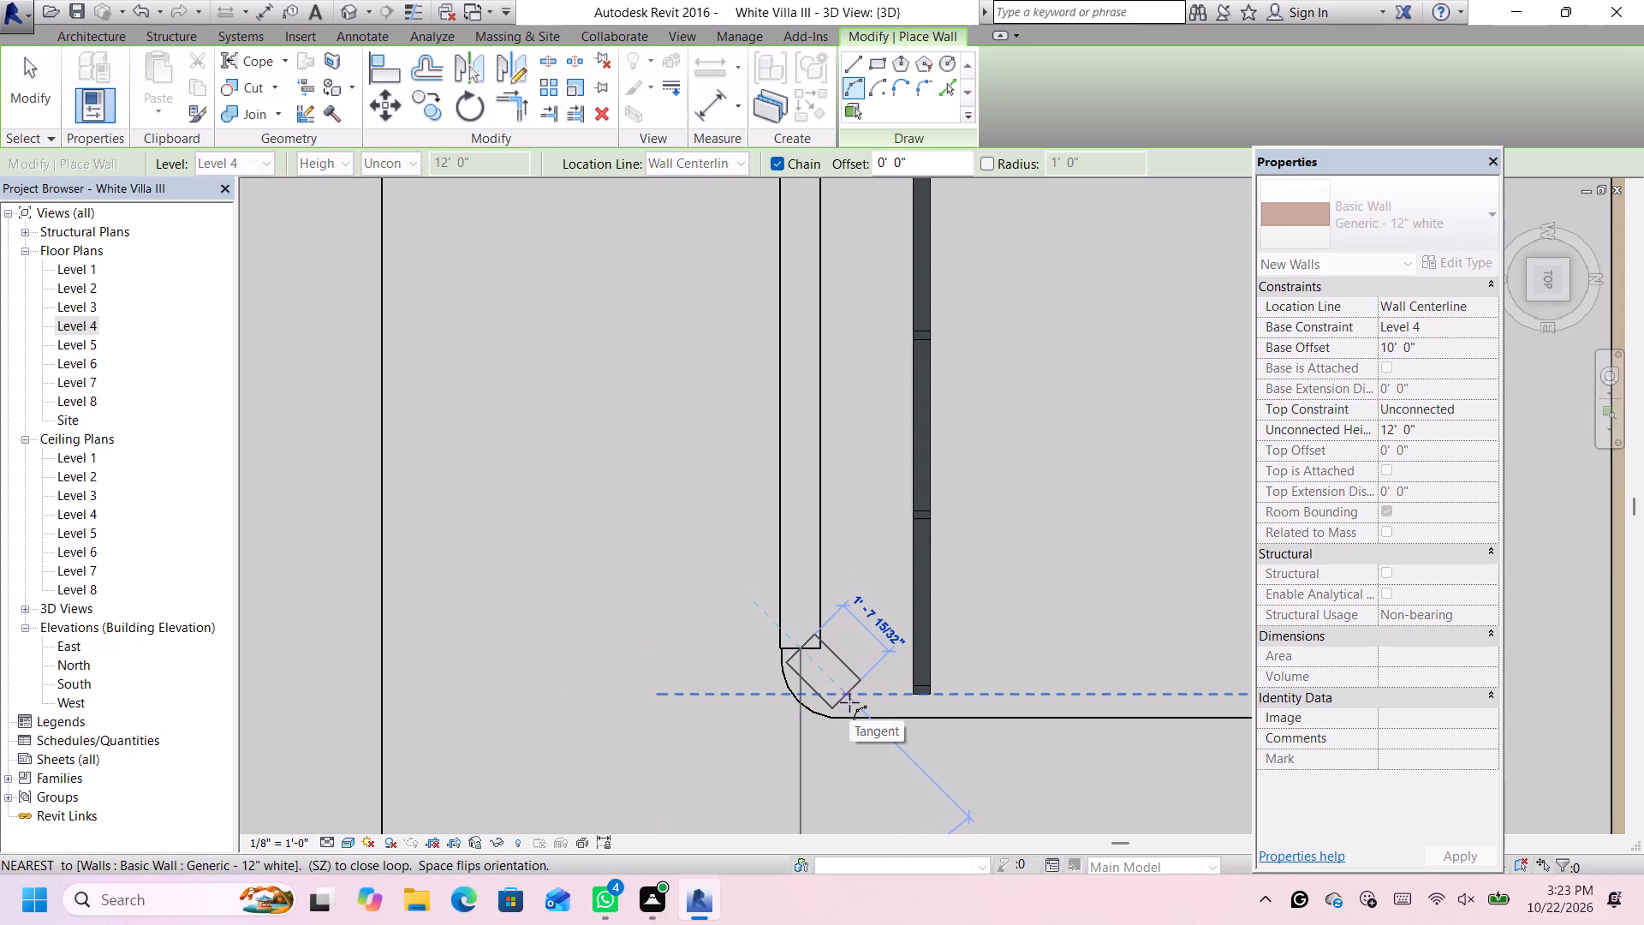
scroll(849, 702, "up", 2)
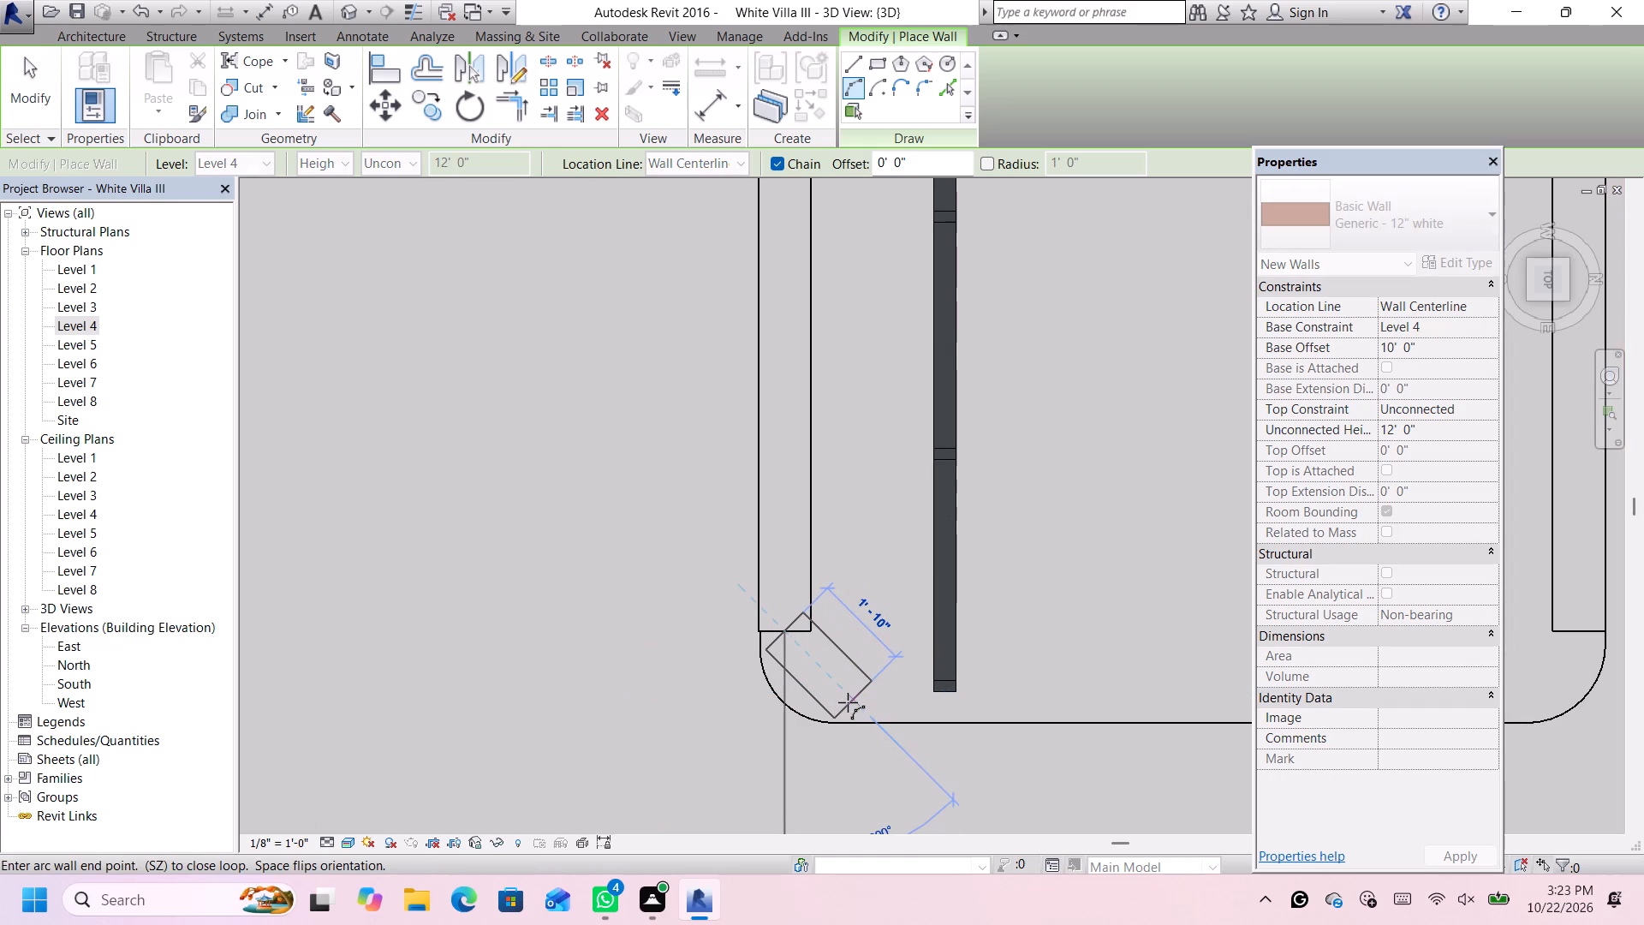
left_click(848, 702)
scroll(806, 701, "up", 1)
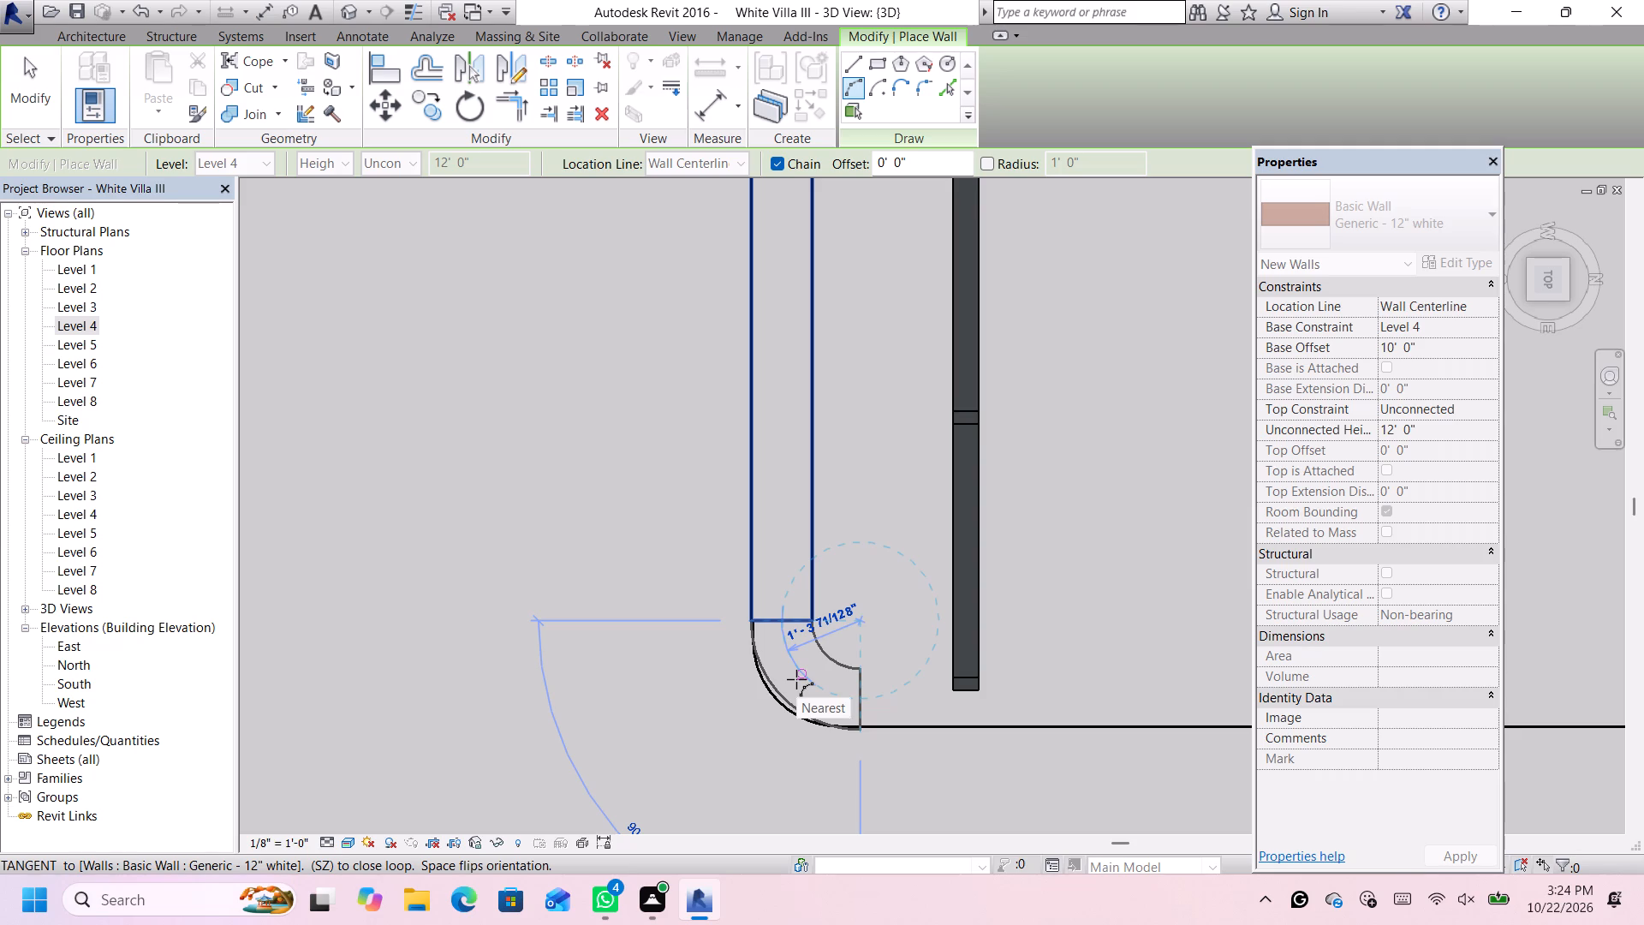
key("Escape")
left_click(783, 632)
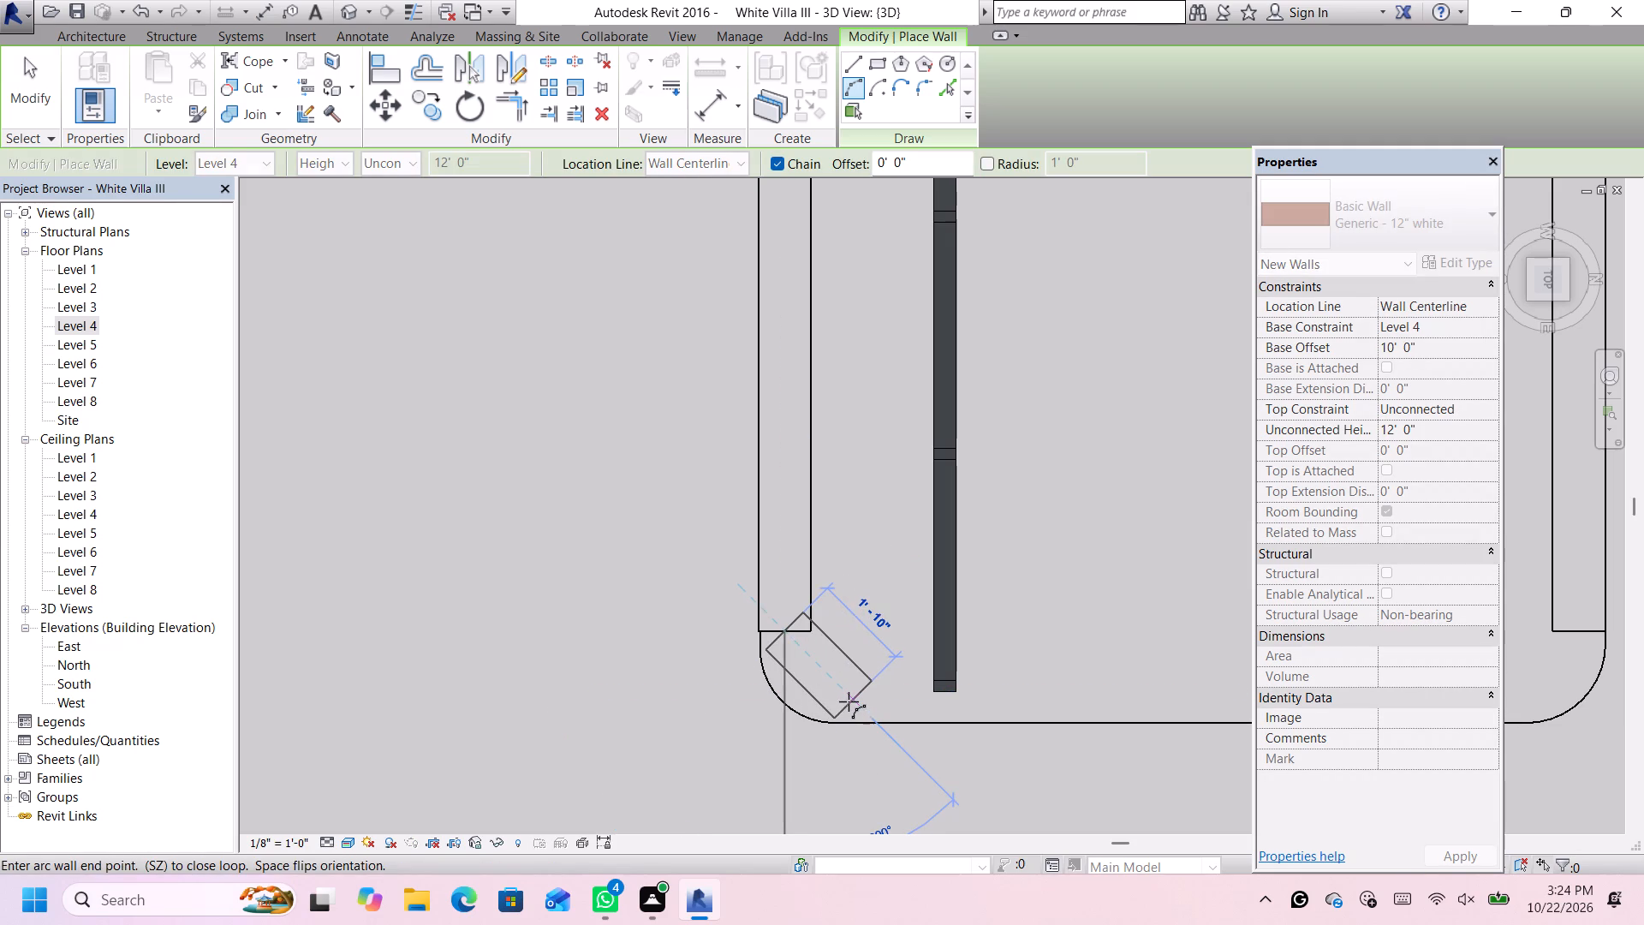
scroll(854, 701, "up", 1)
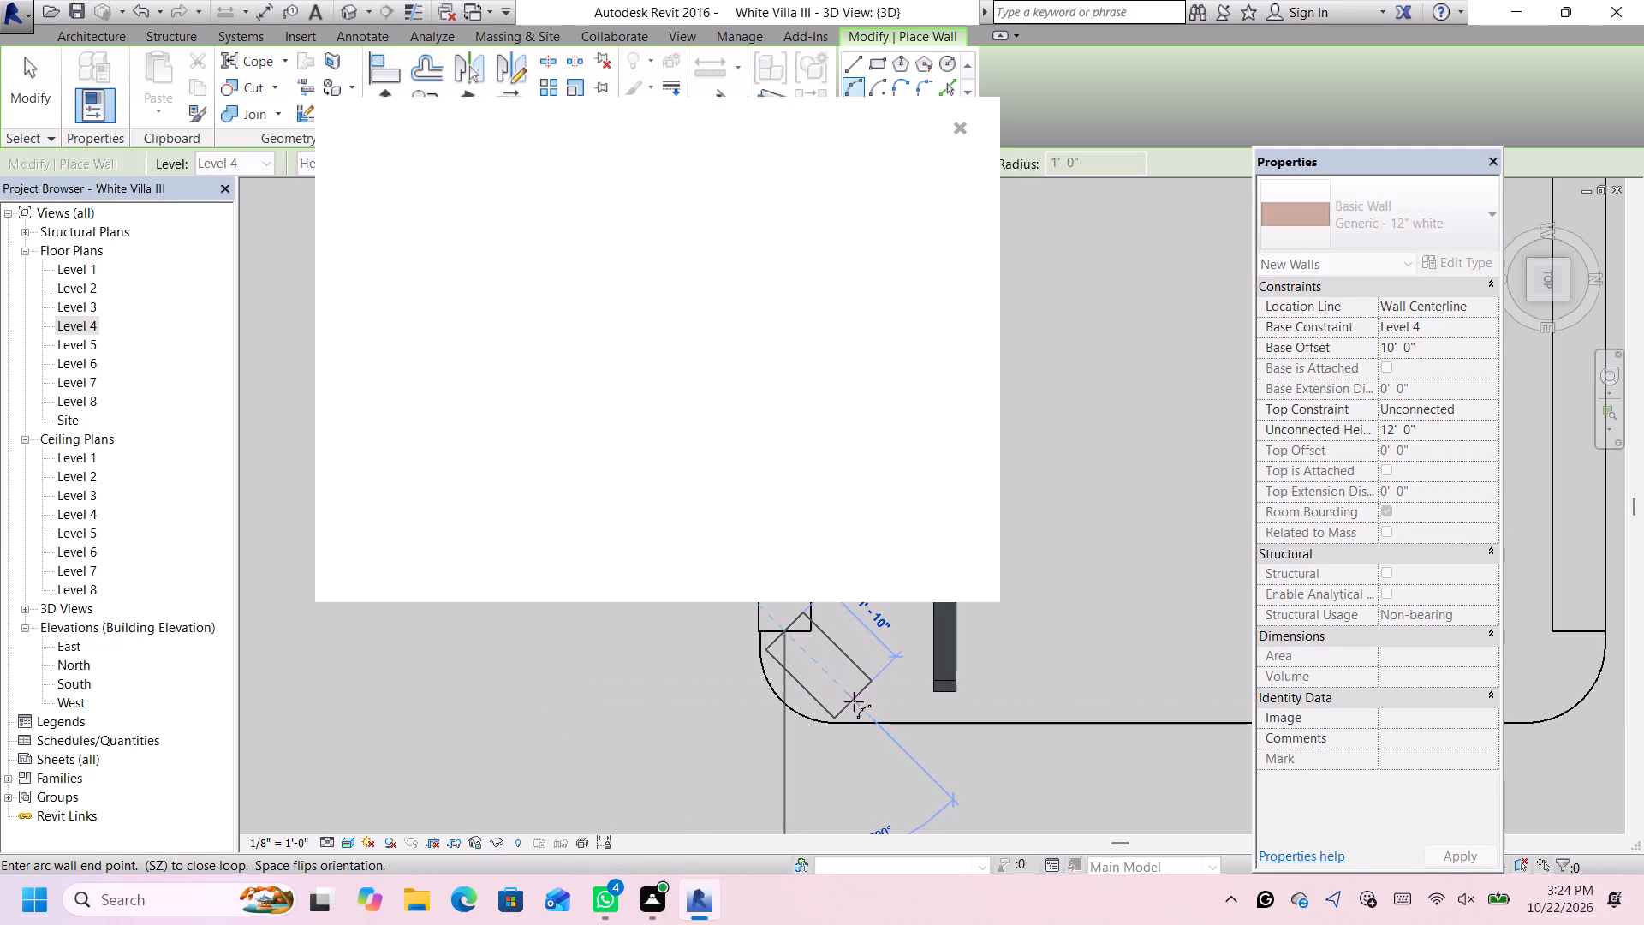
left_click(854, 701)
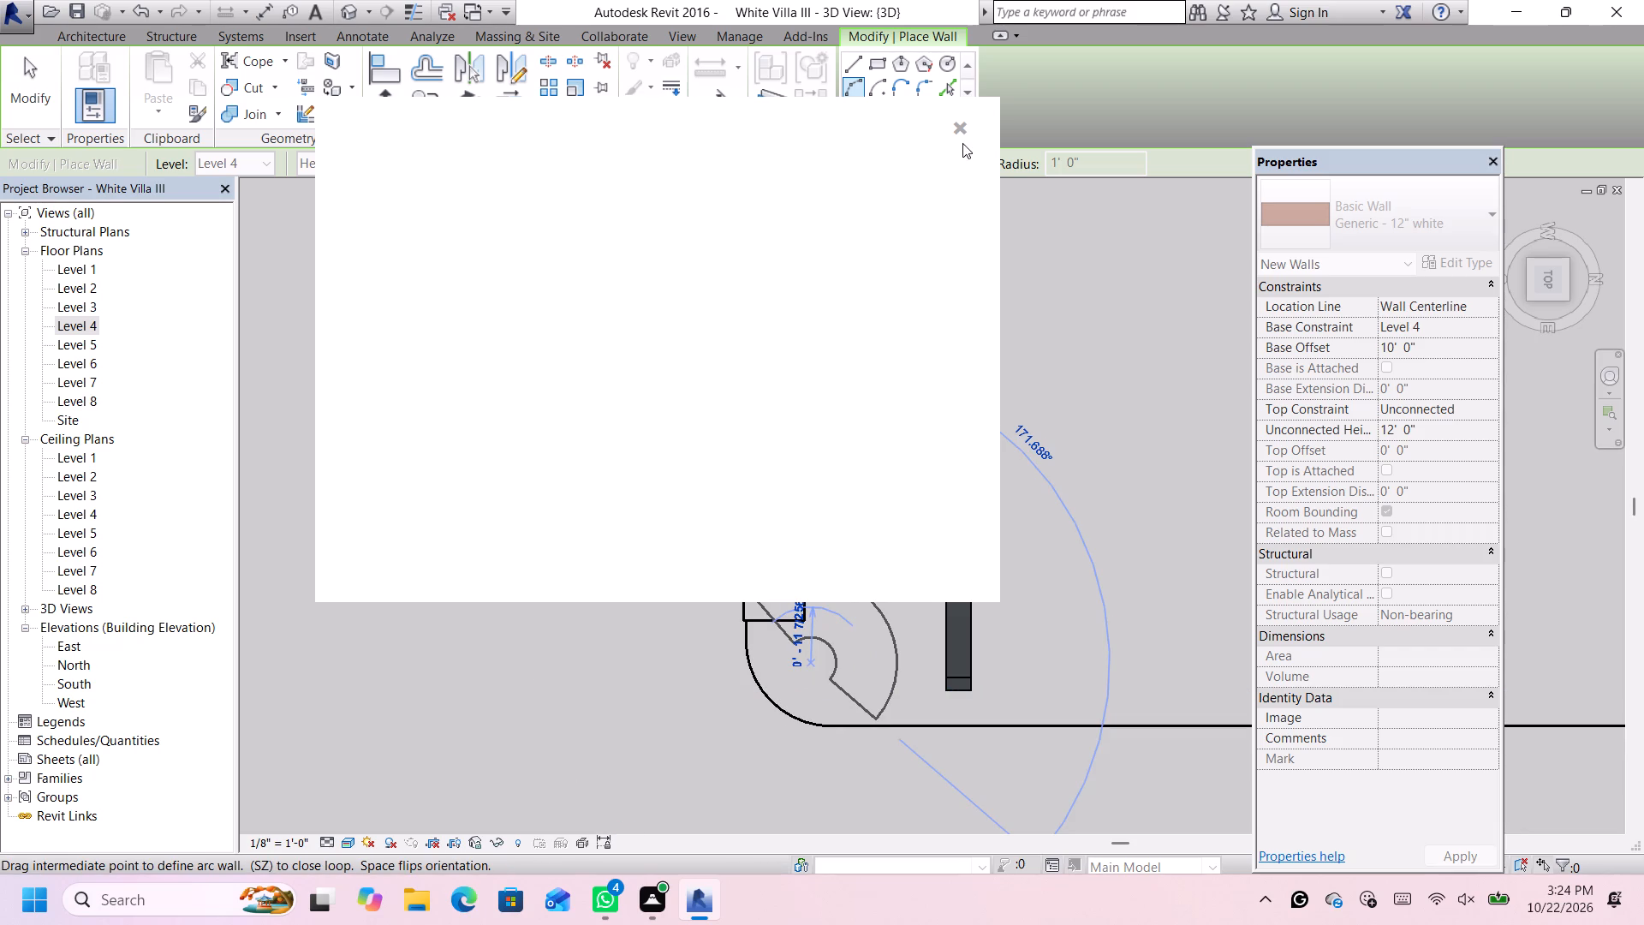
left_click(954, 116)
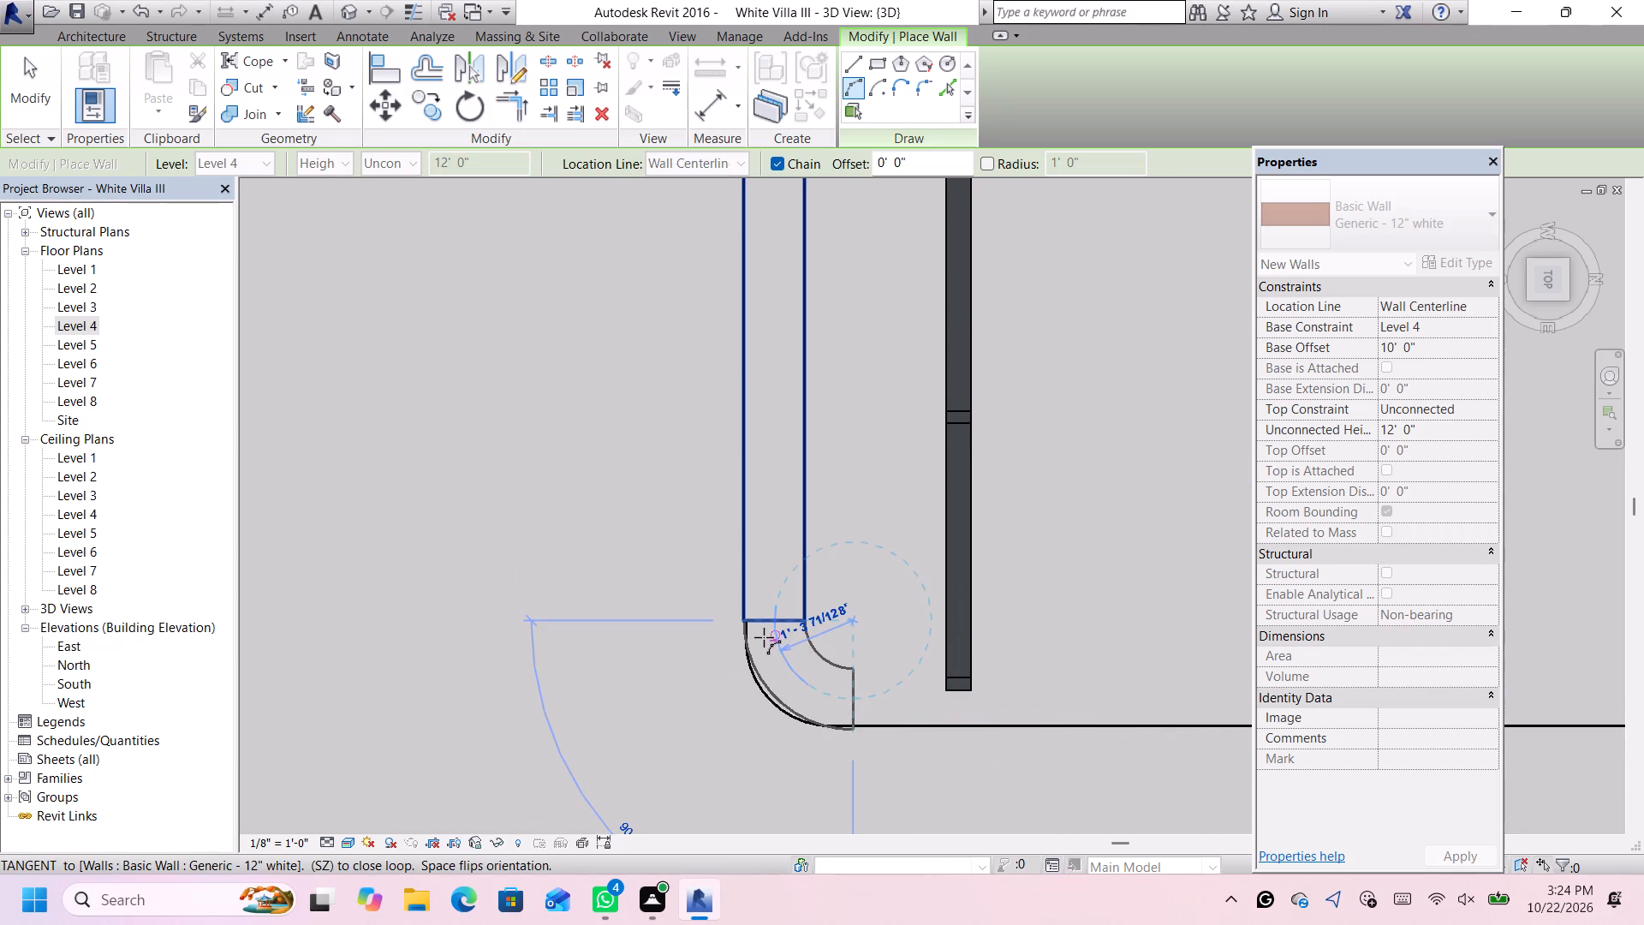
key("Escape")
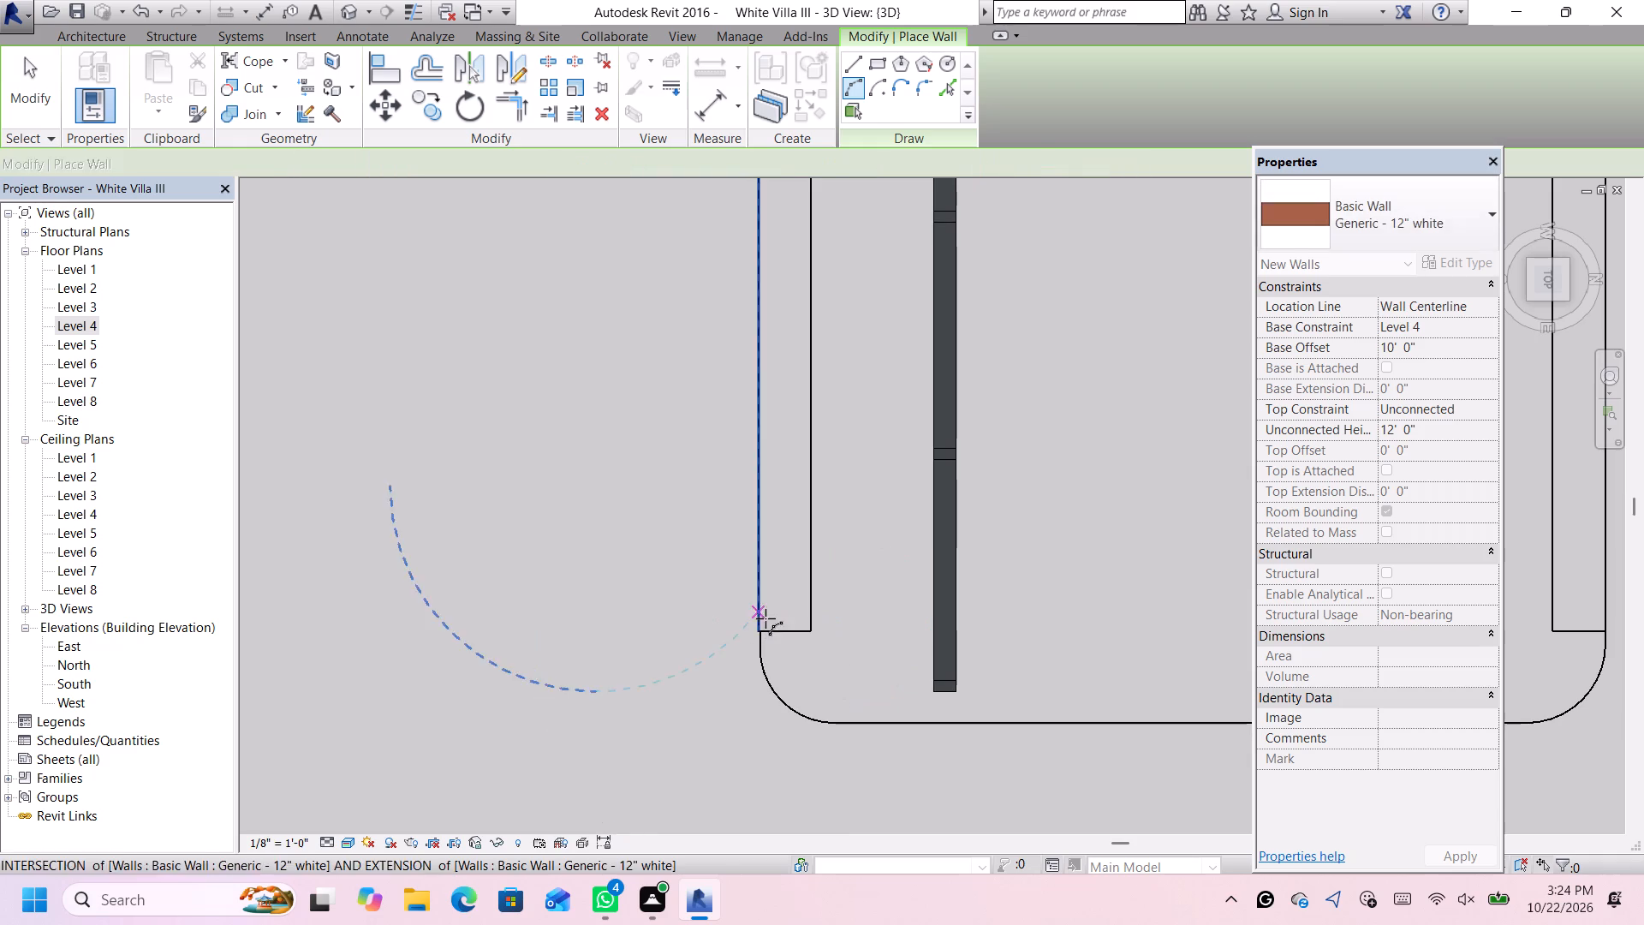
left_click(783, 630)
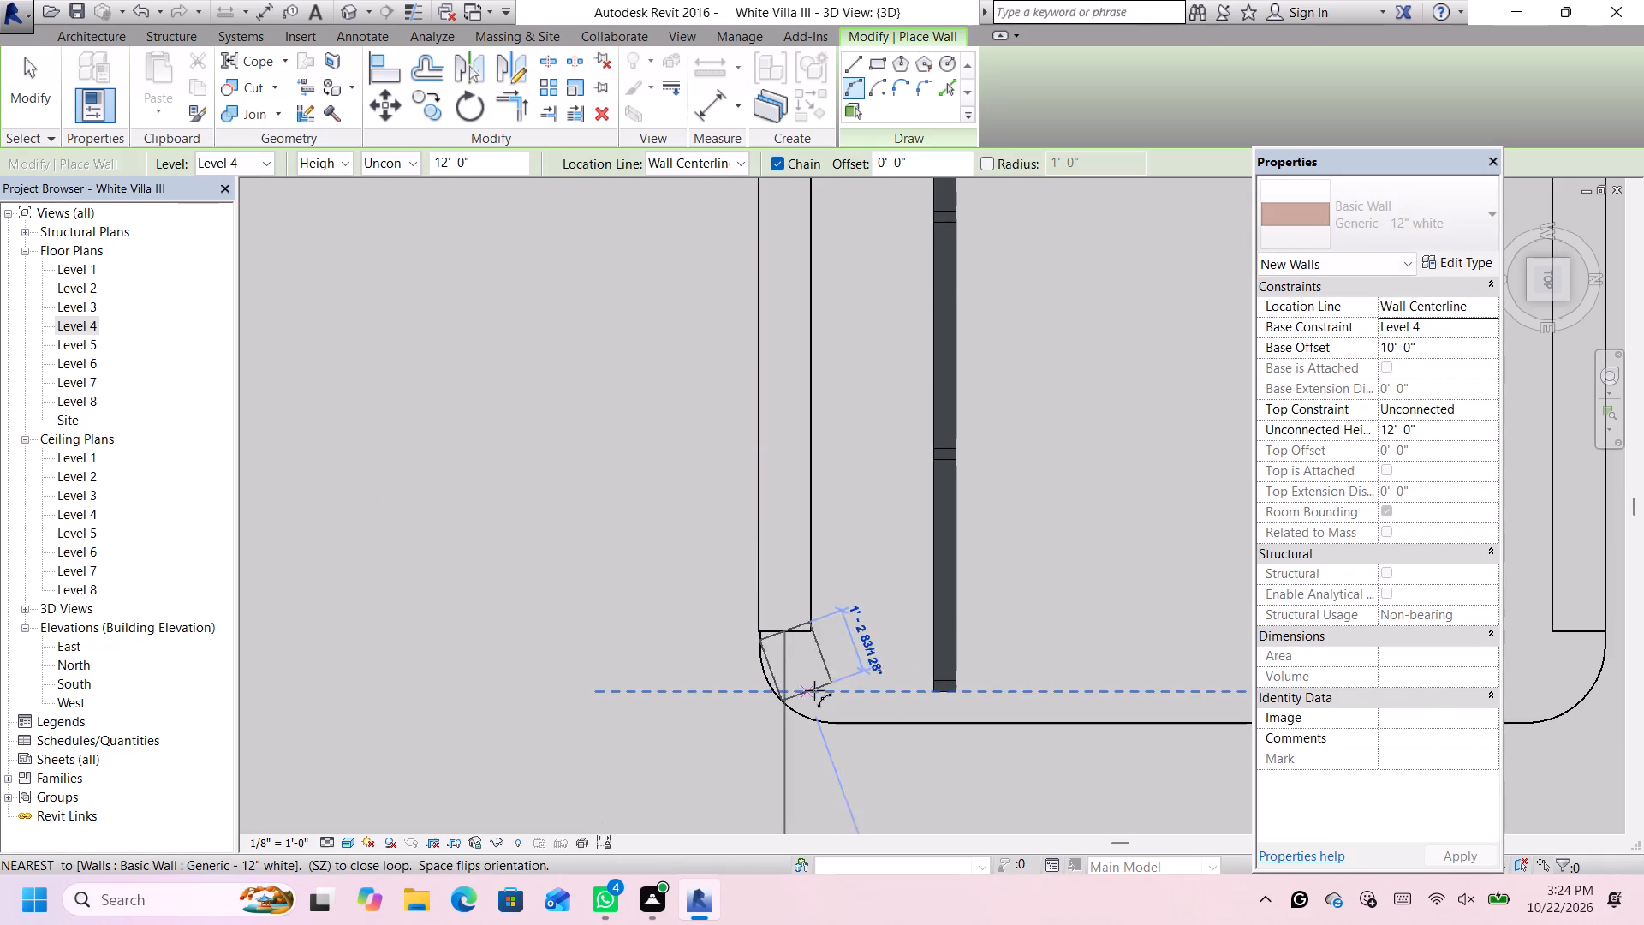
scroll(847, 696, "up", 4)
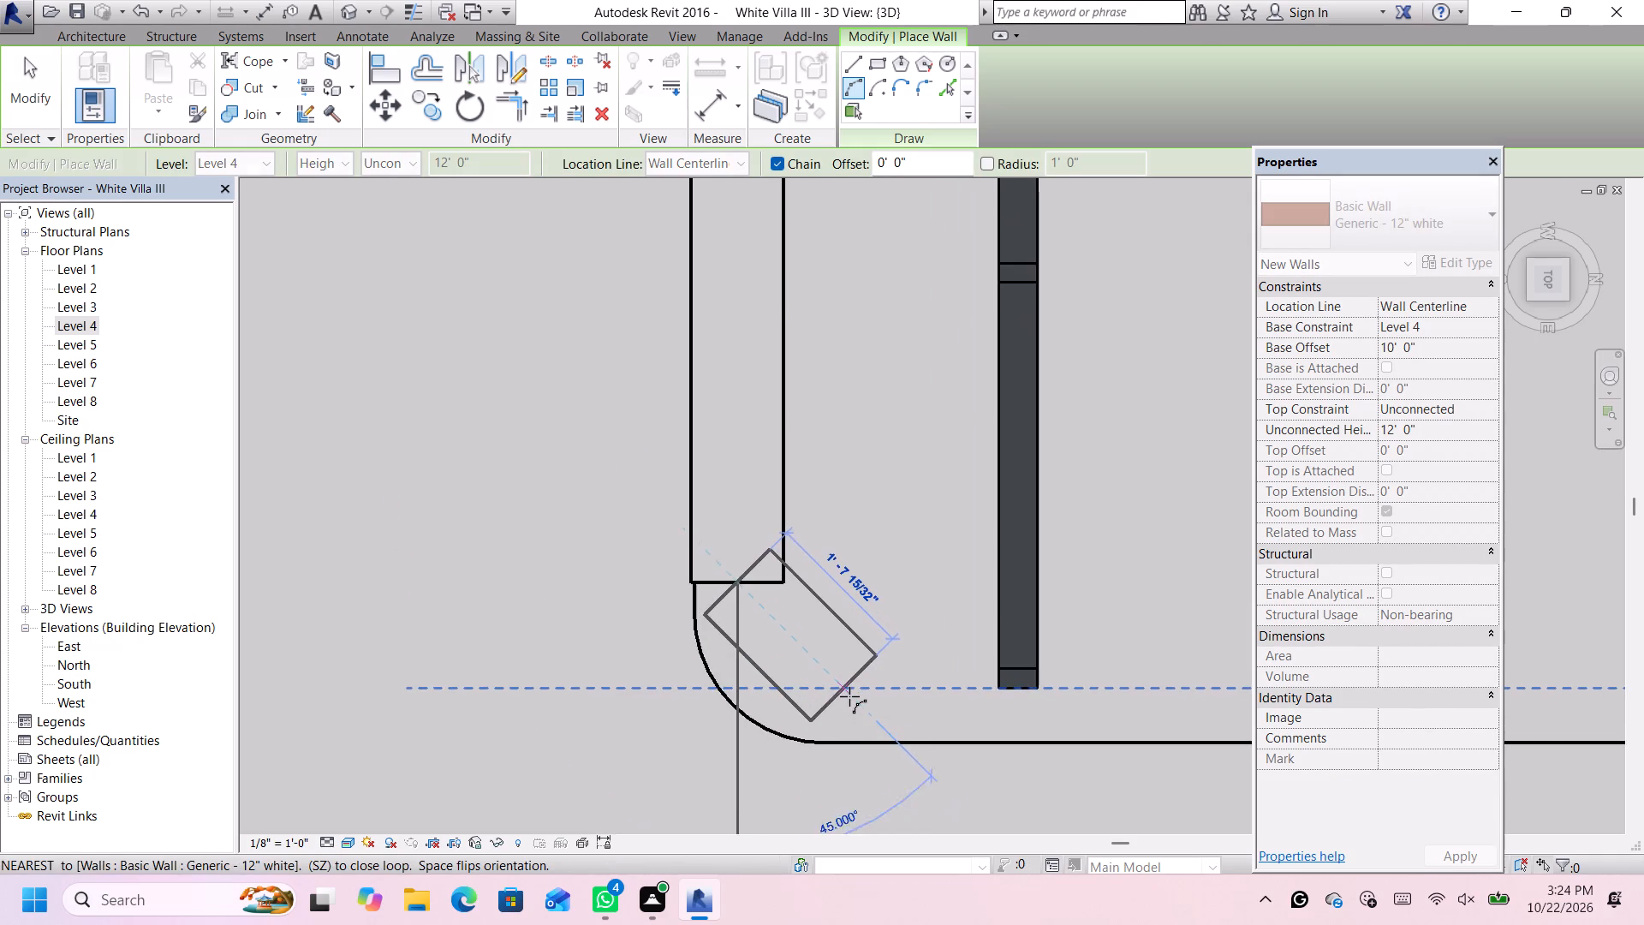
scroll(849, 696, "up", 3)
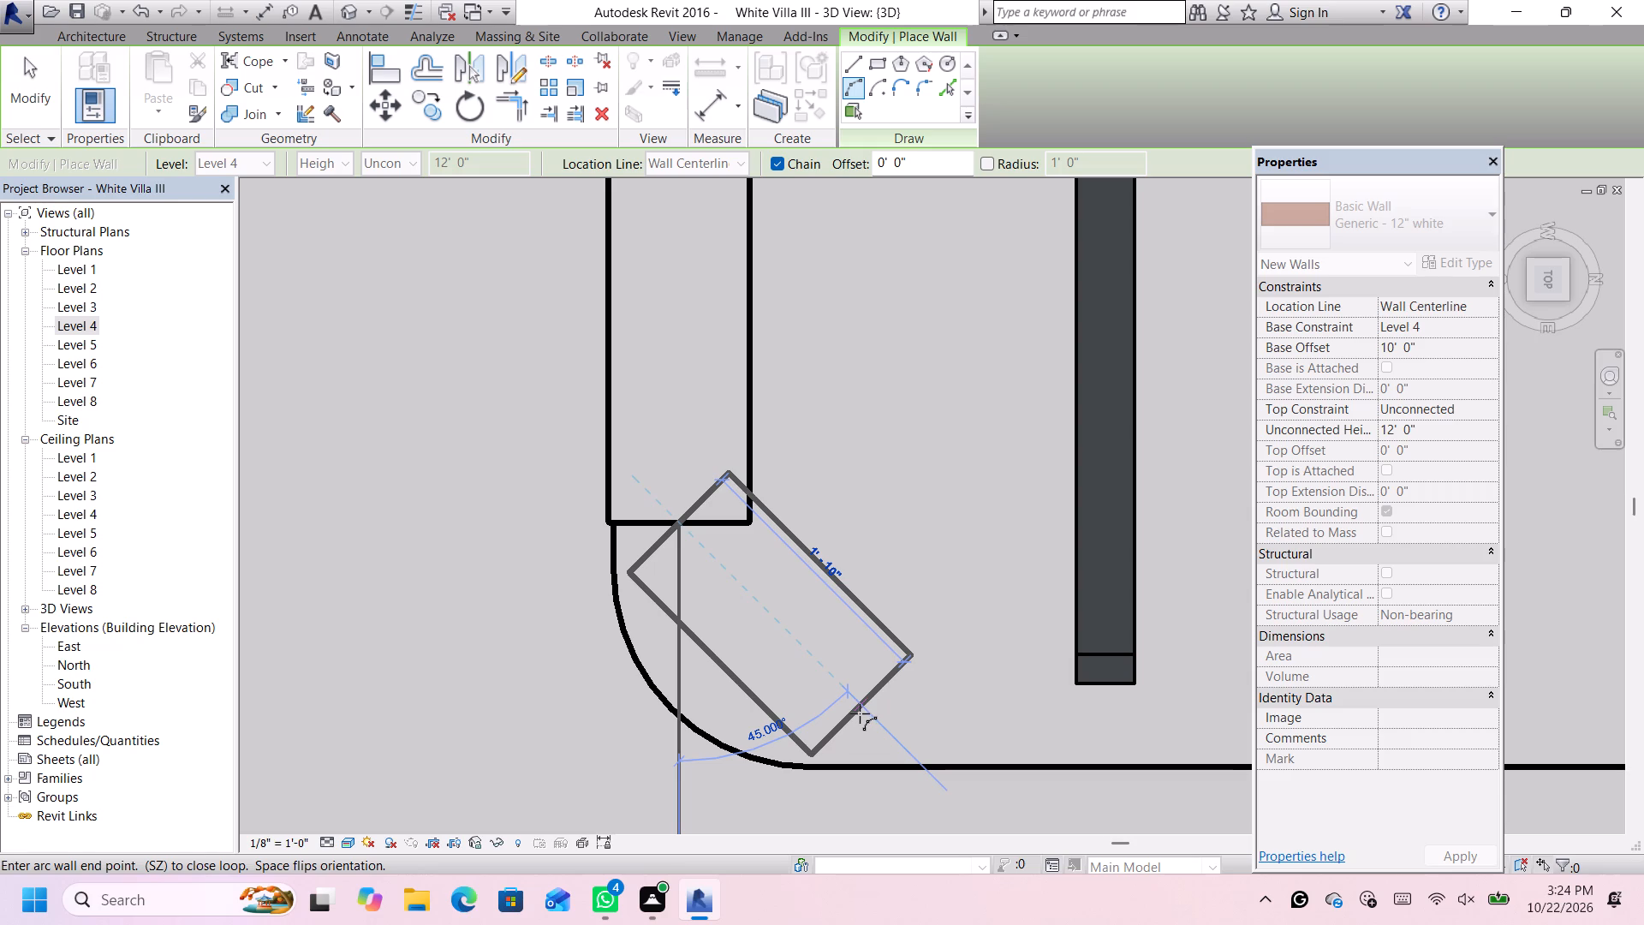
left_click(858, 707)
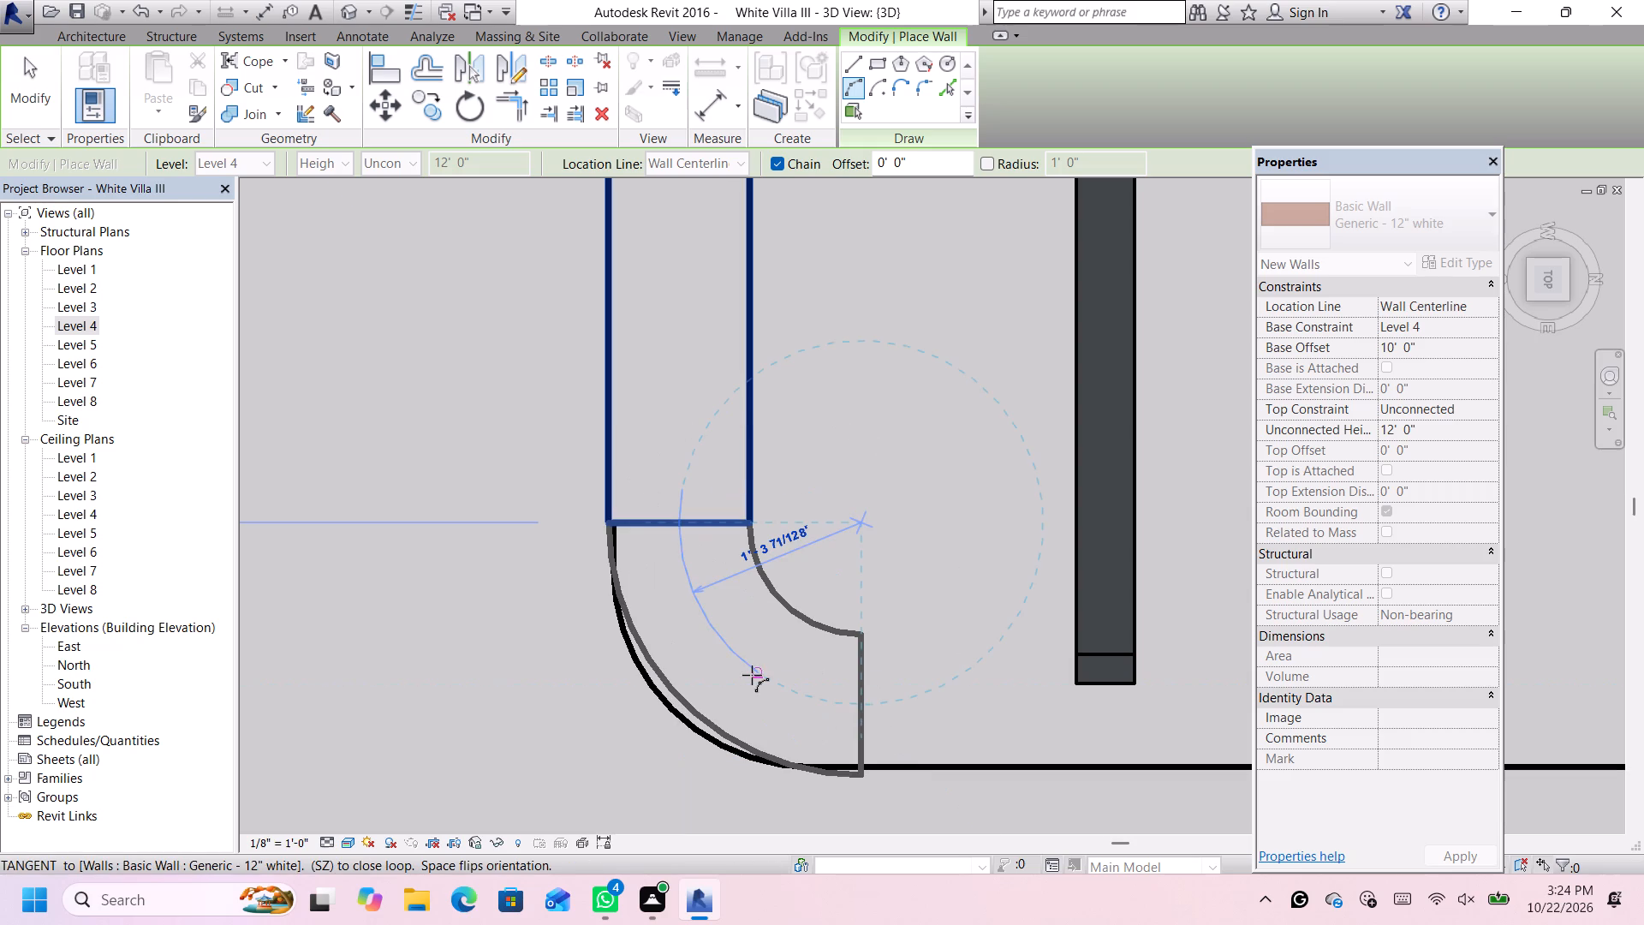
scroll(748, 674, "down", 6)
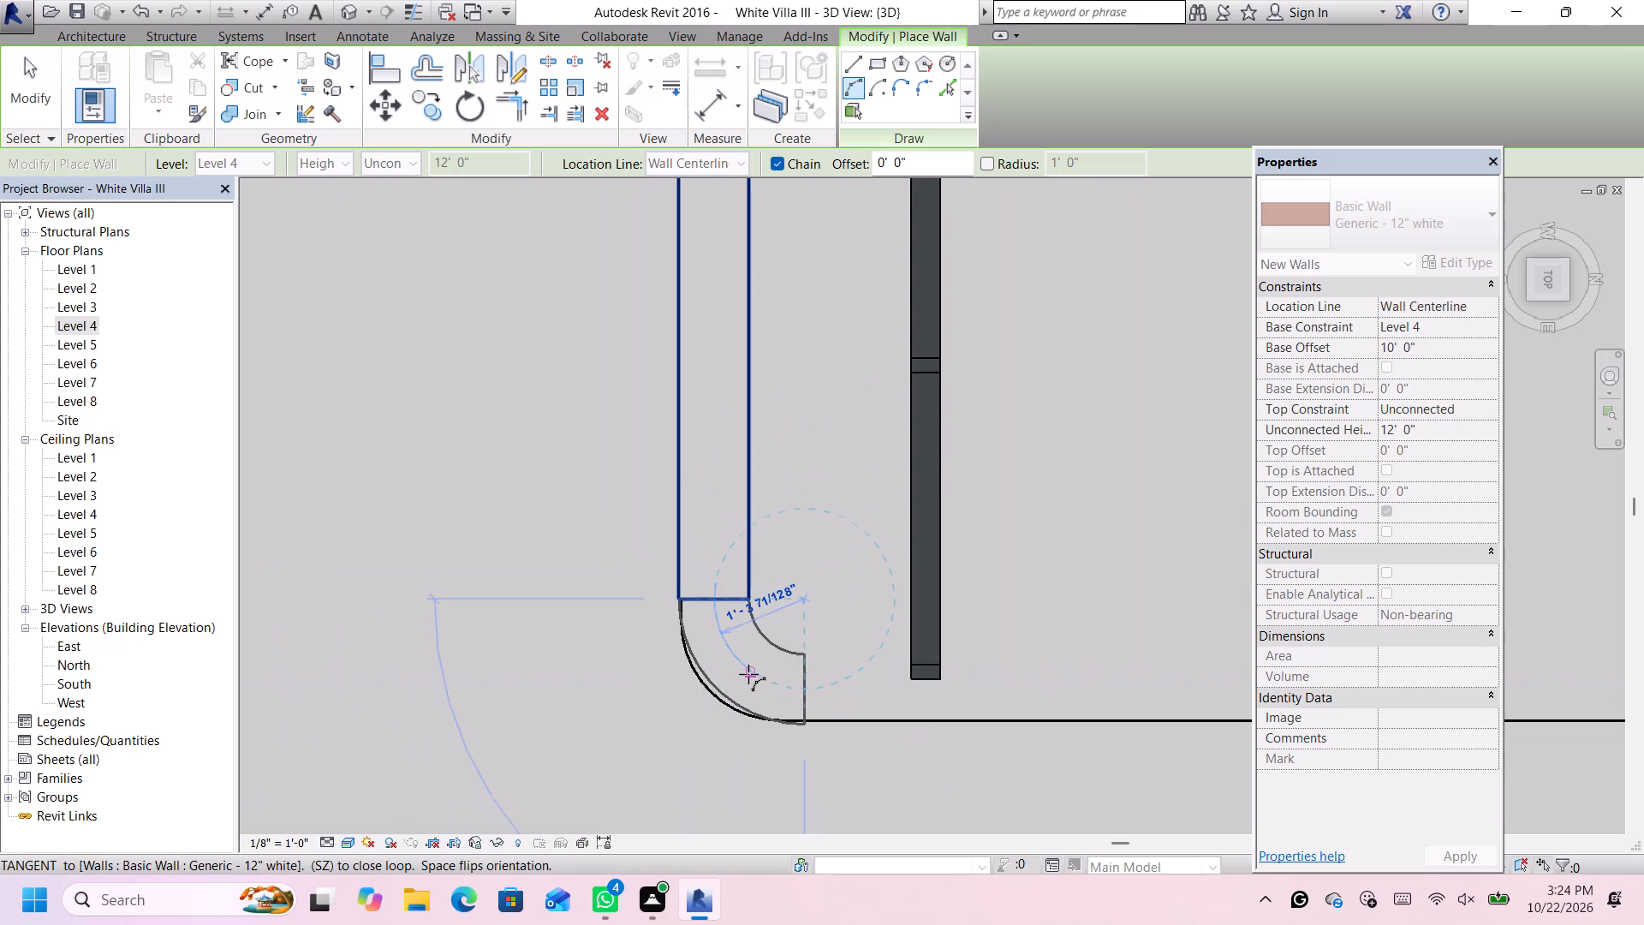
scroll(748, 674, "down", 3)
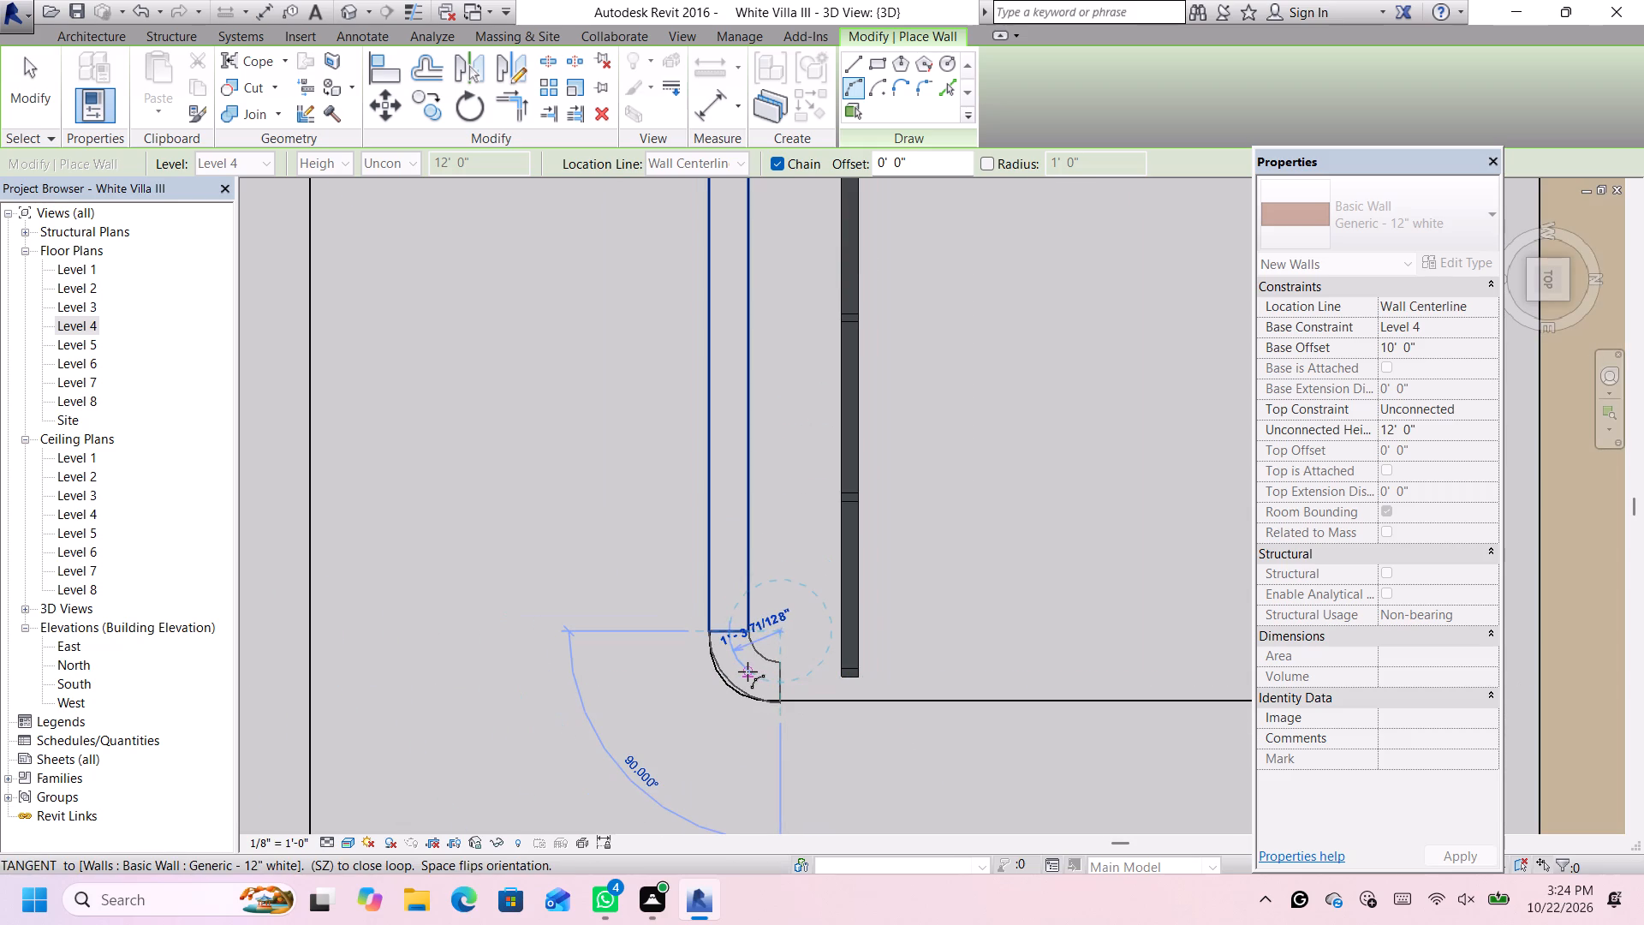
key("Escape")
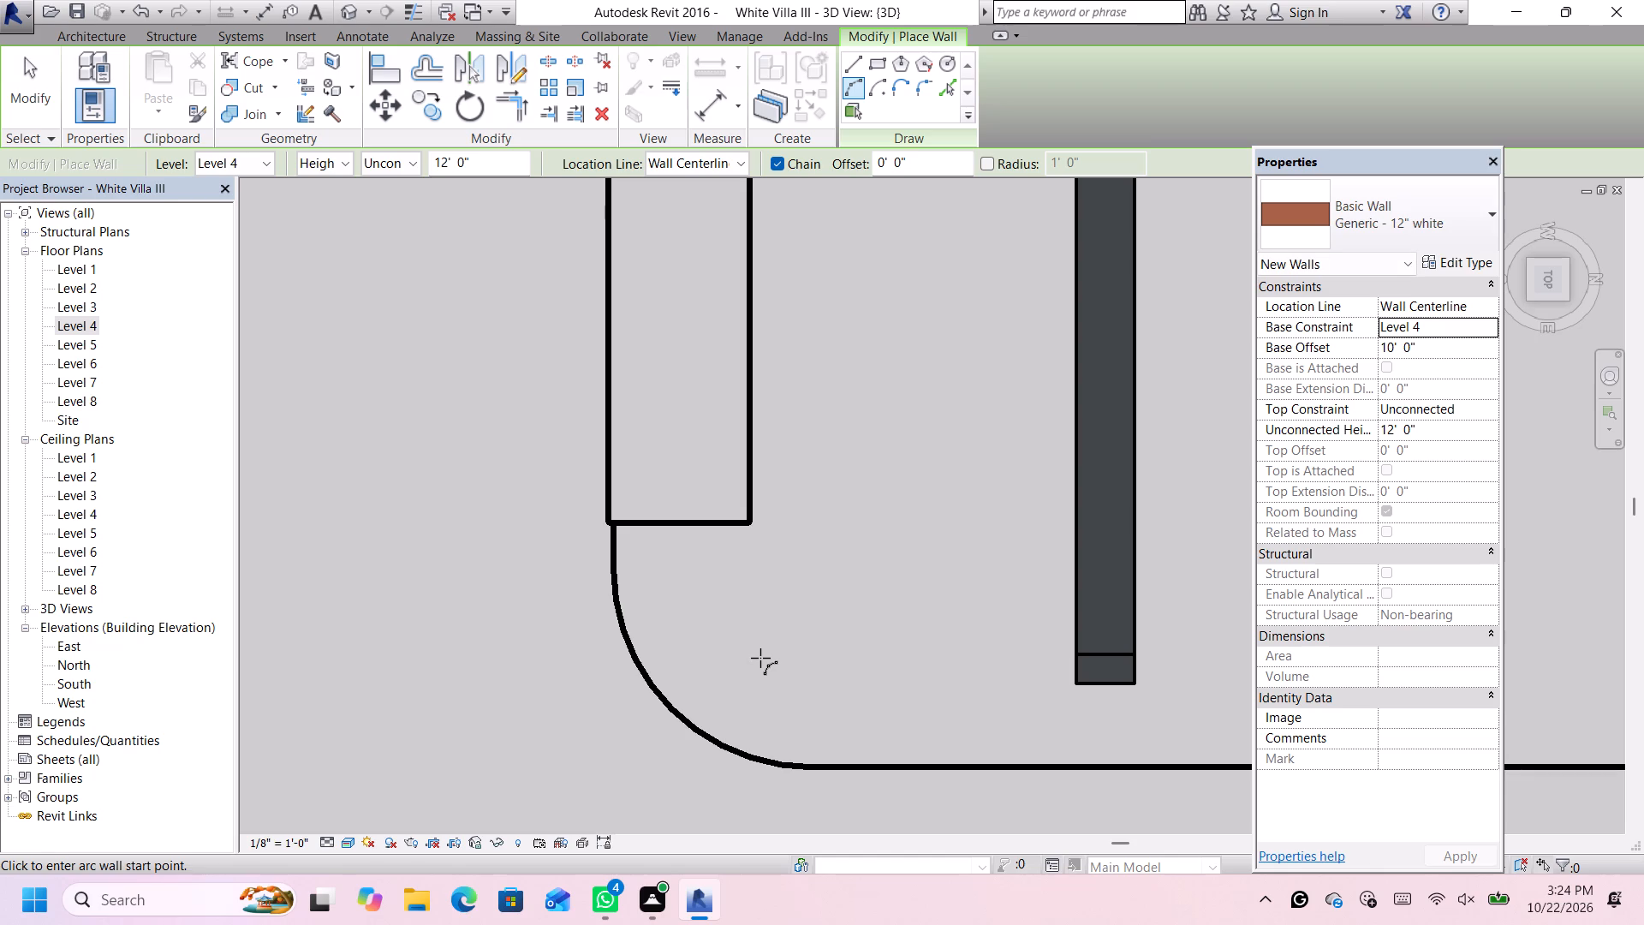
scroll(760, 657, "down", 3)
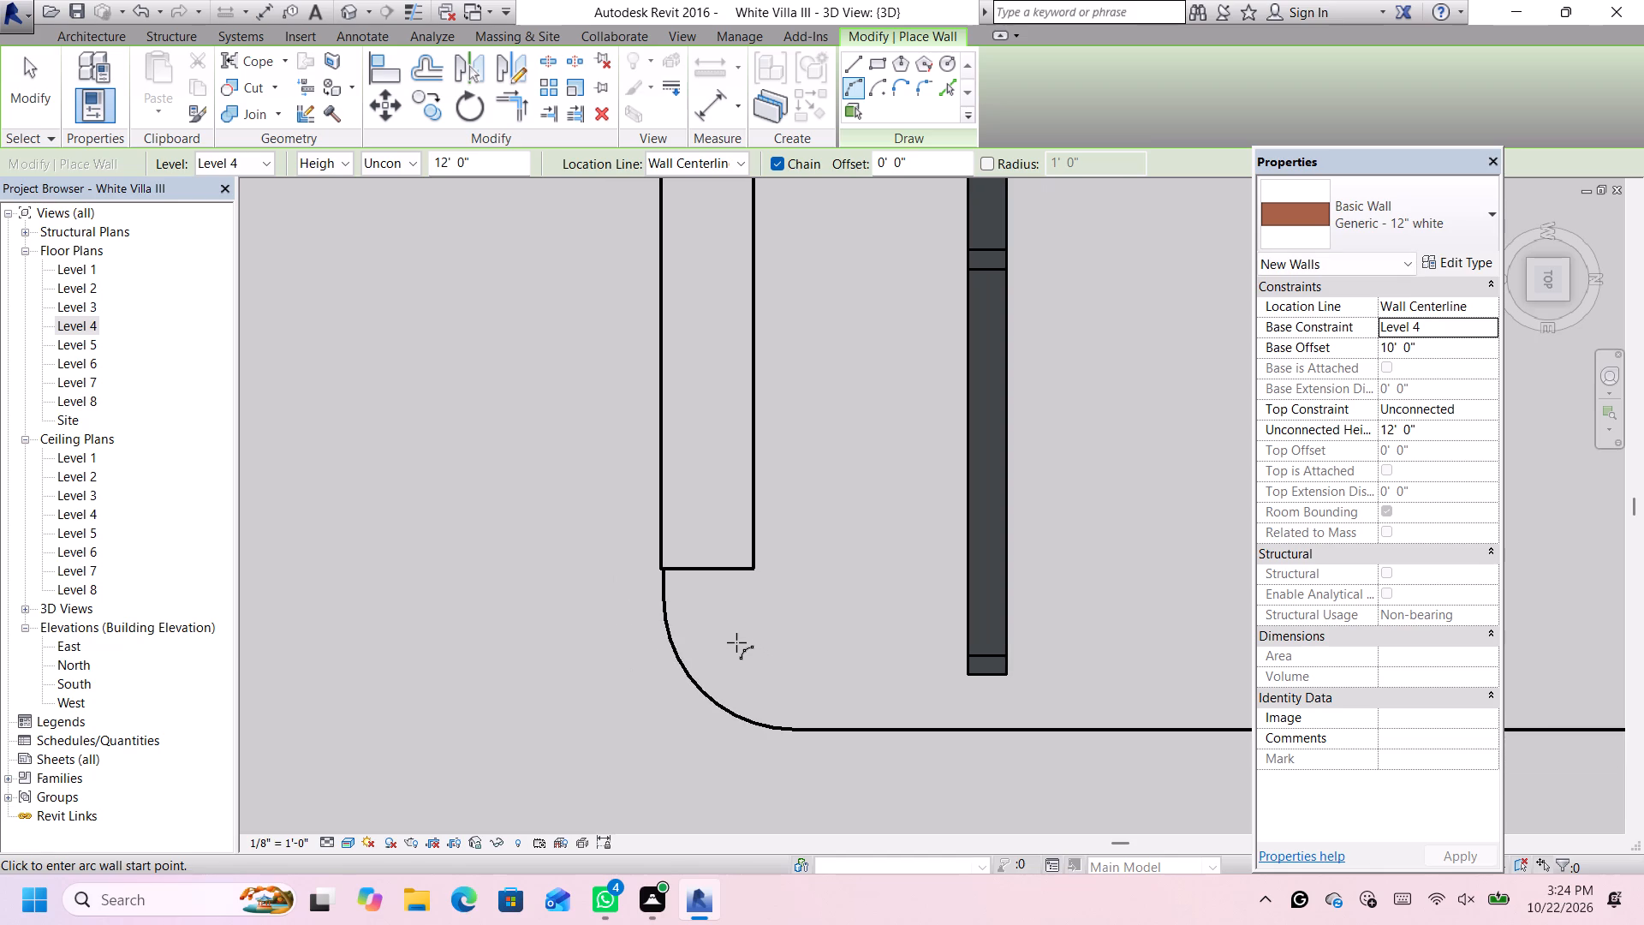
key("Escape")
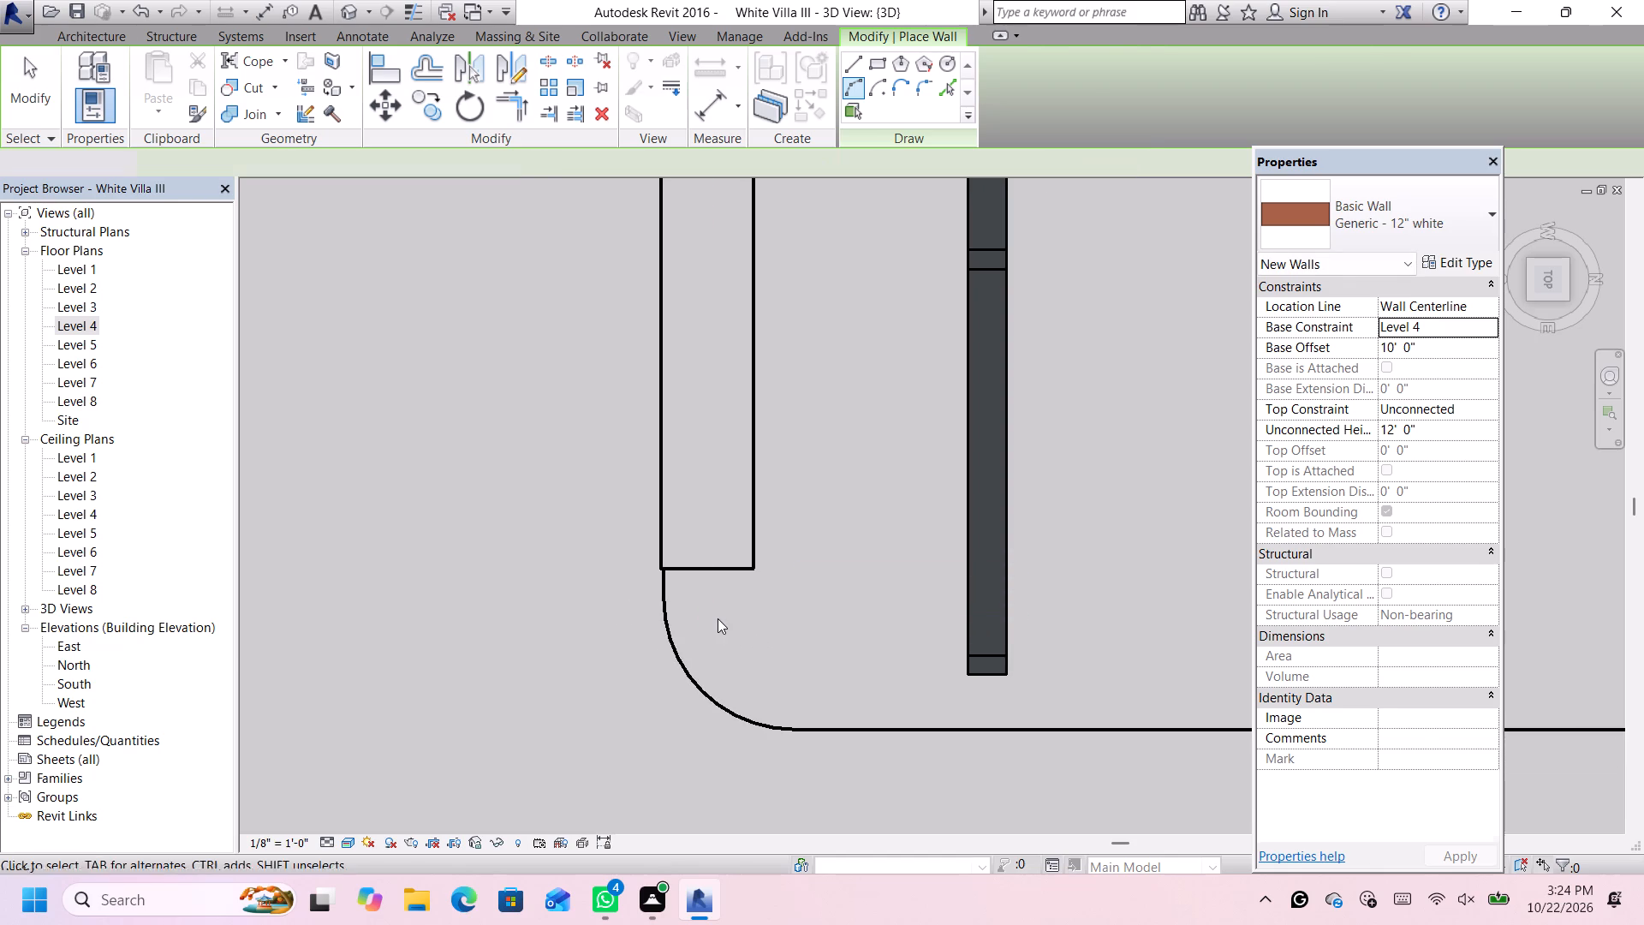
Nudge the upper roof's south Generic - 12" white wall slightly north so its outer face lines up with the roof edge.
left_click(734, 565)
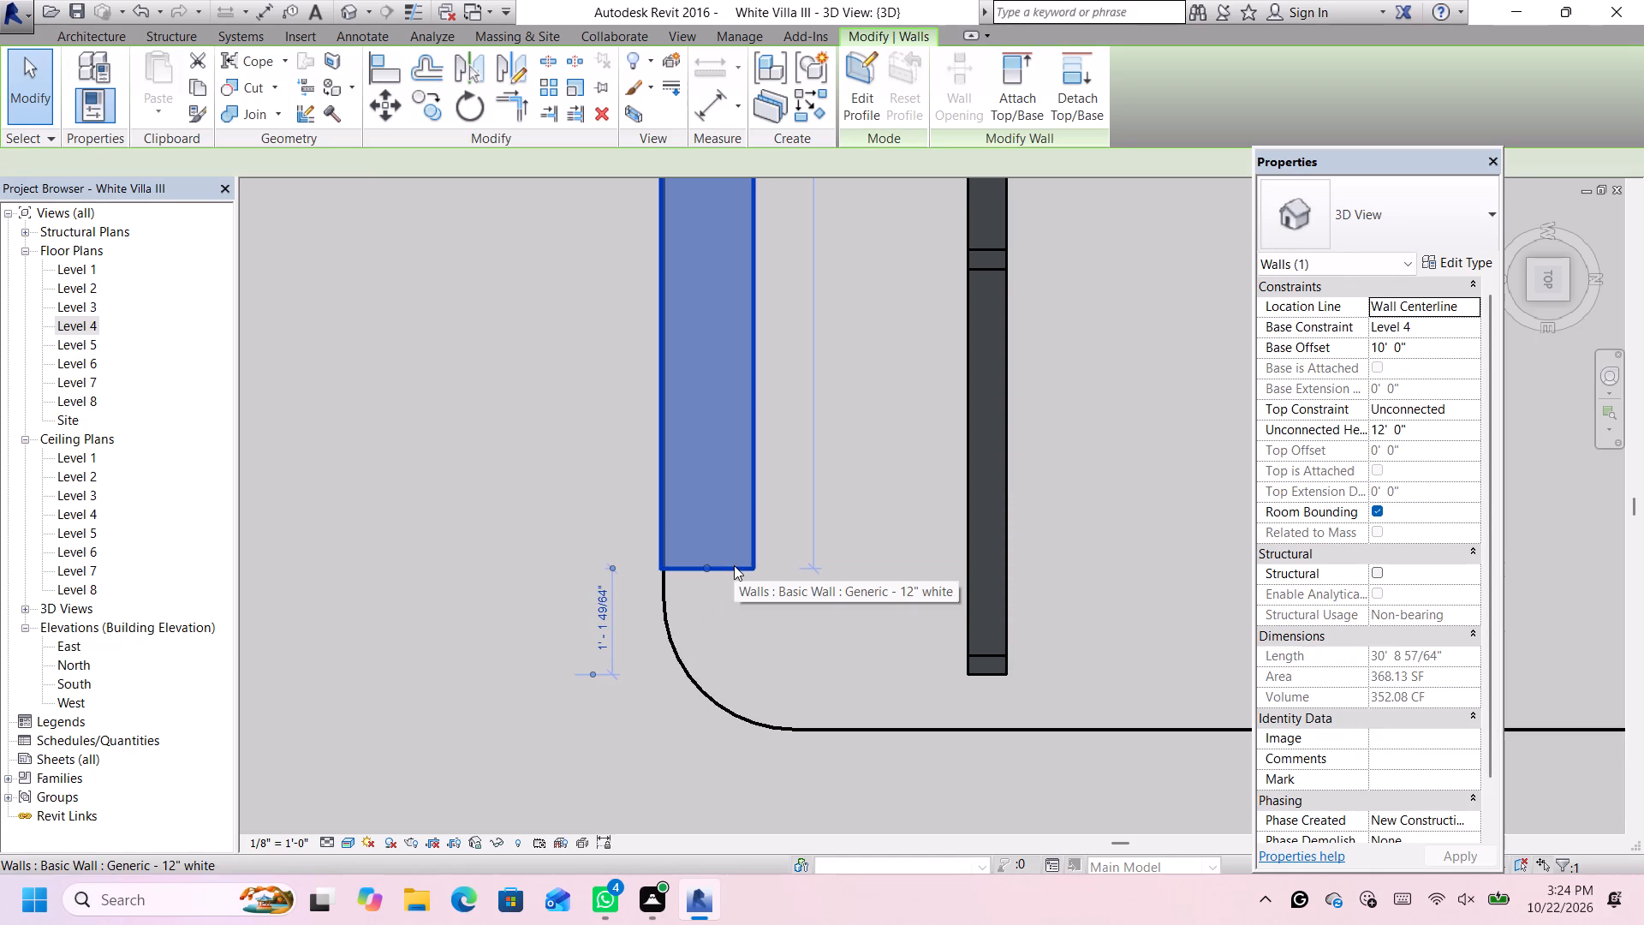
key("Right")
scroll(729, 607, "down", 2)
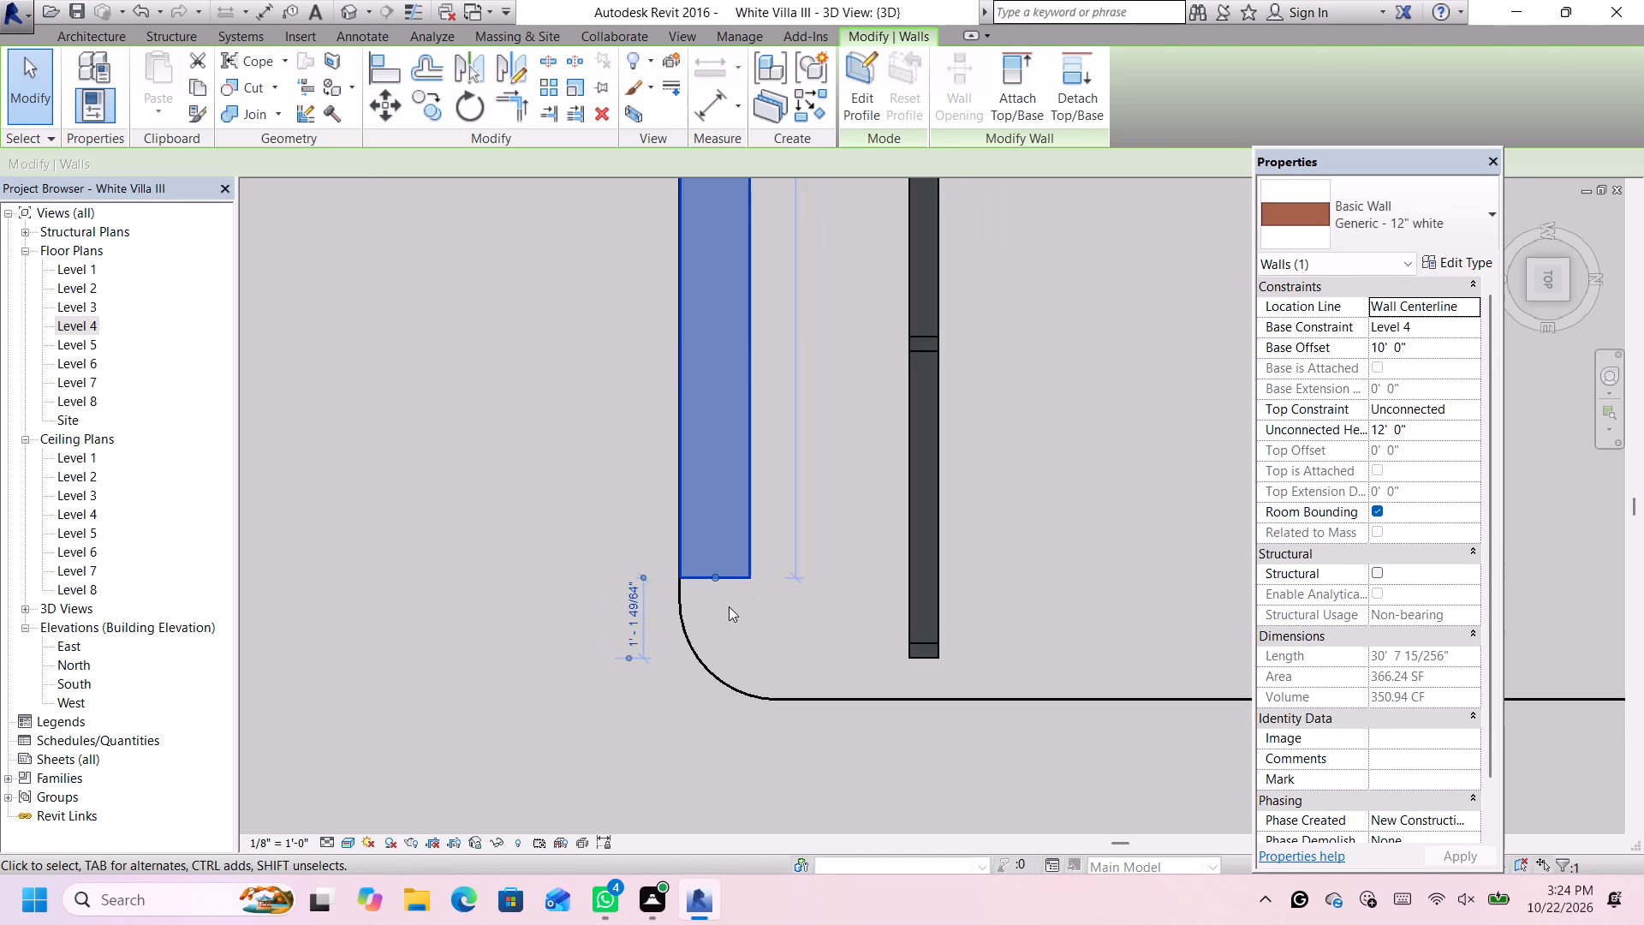
left_click(733, 617)
Draw a straight Generic - 12" white wall 13' 0" long along the upper roof's east edge, between the two rounded corners.
scroll(813, 638, "down", 1)
scroll(807, 659, "up", 1)
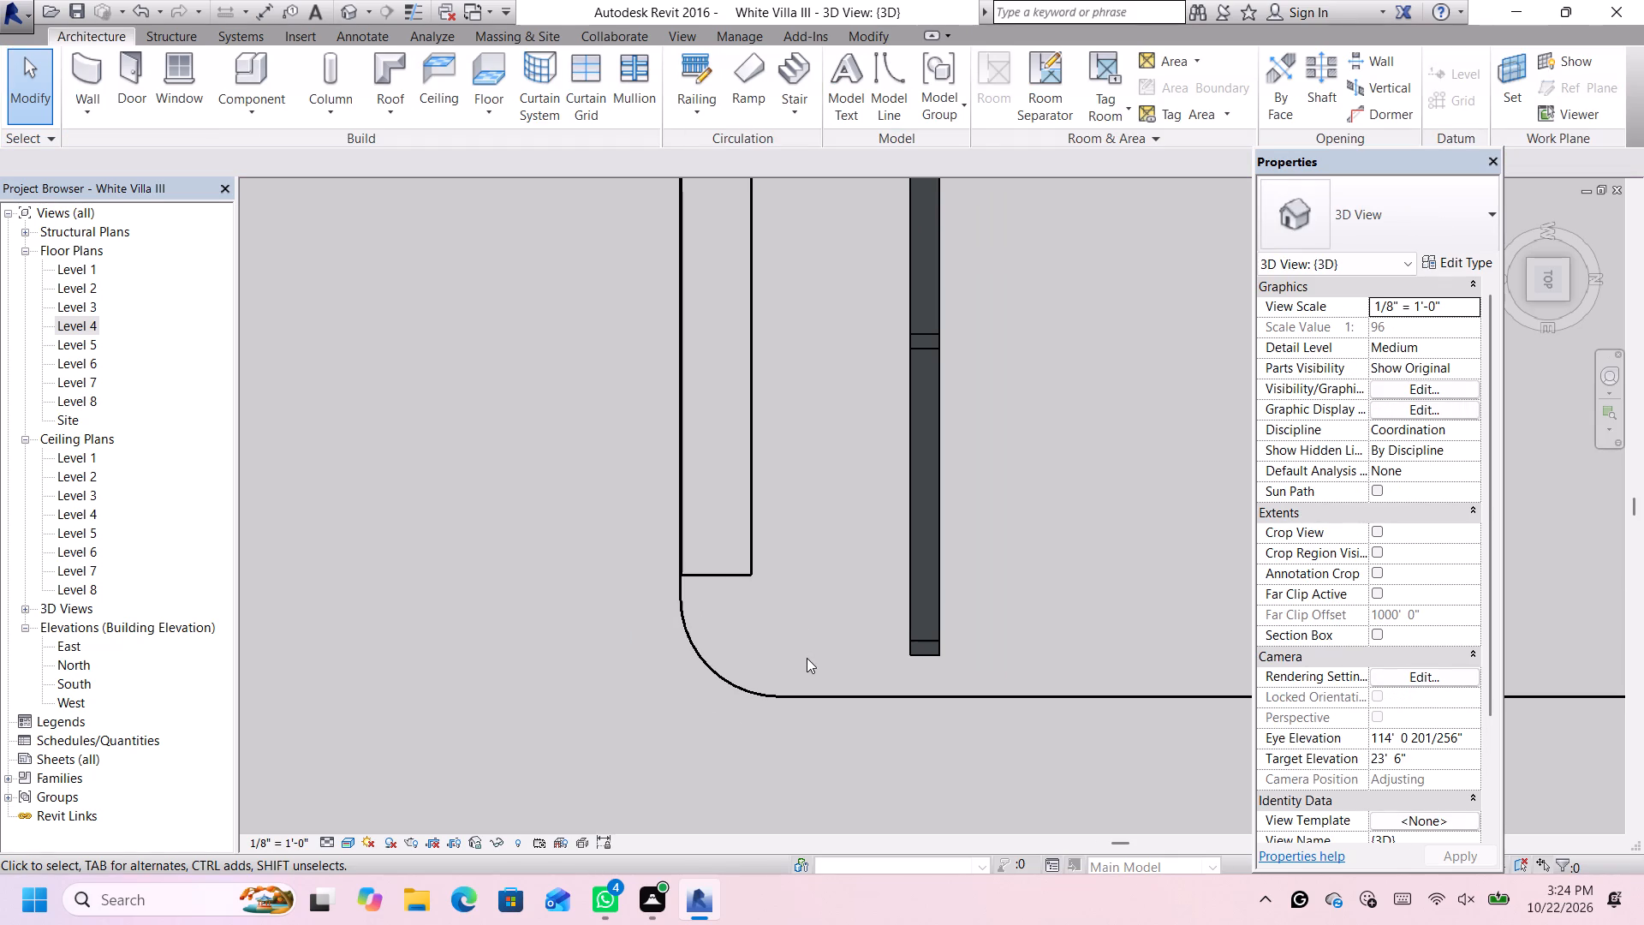
left_click(92, 70)
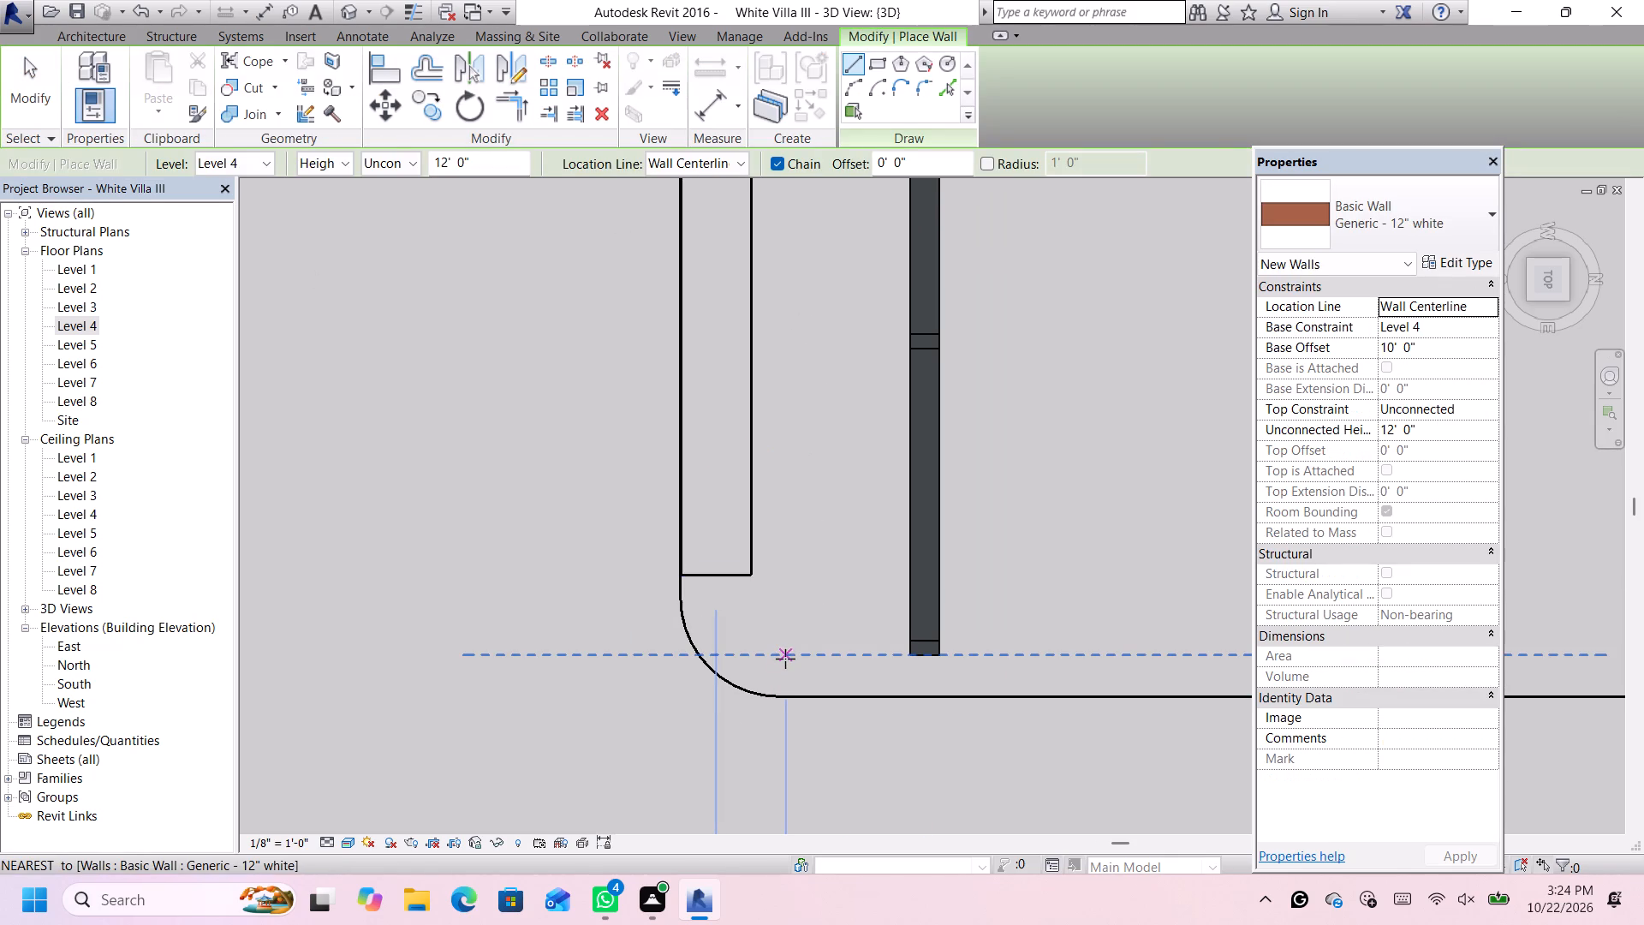
left_click(785, 659)
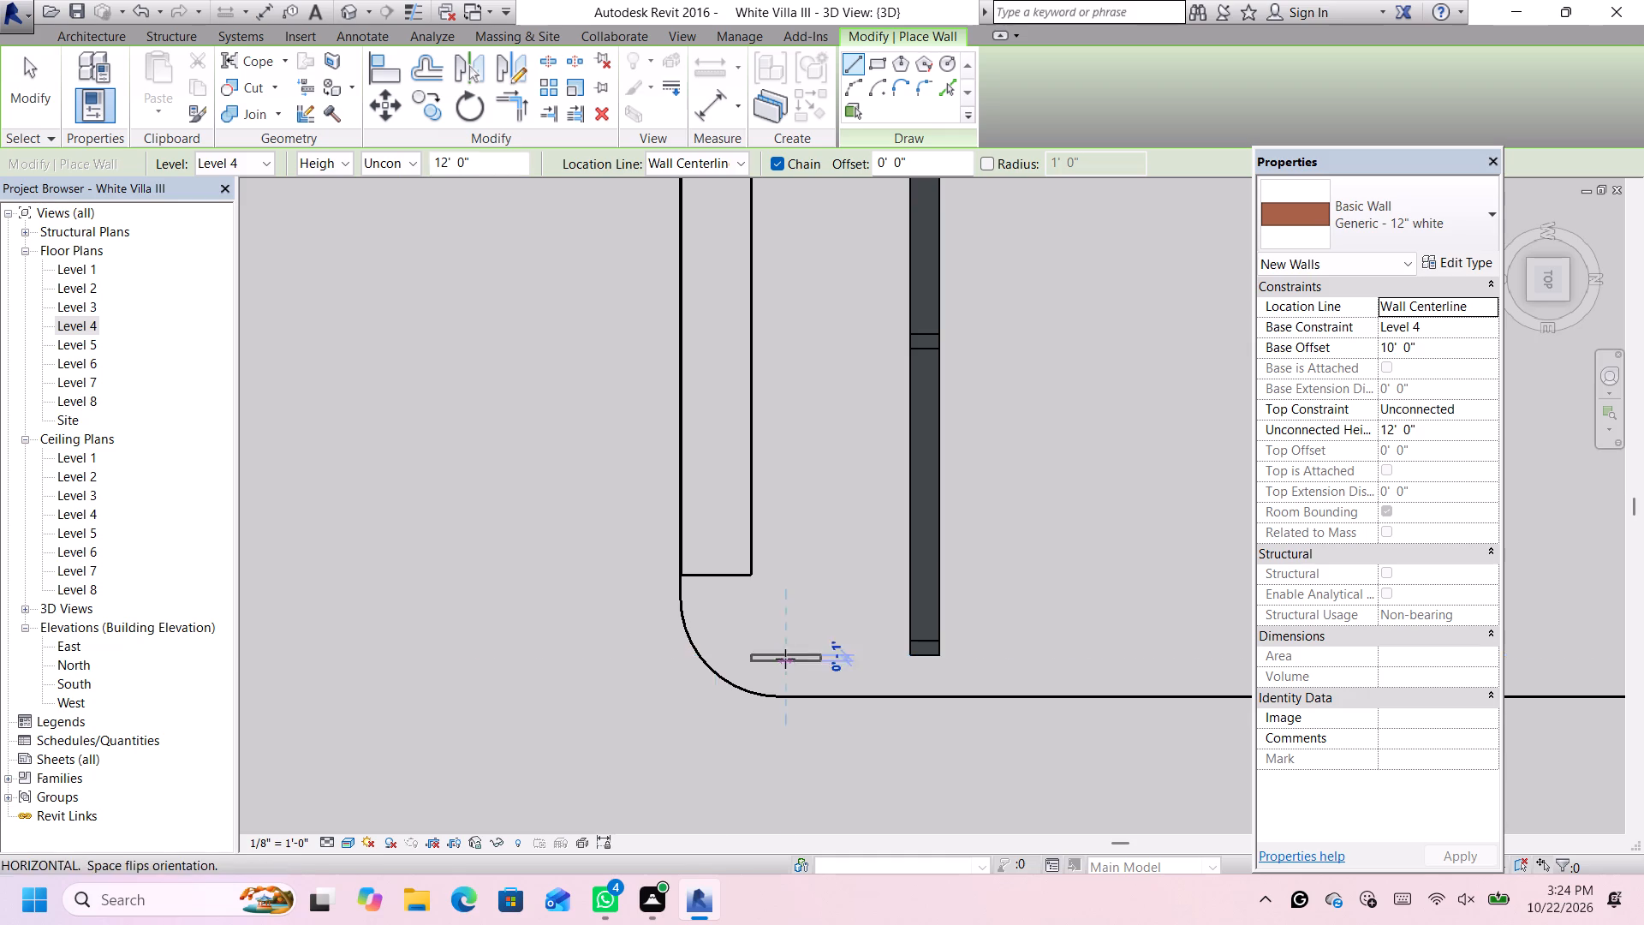
scroll(1213, 644, "down", 8)
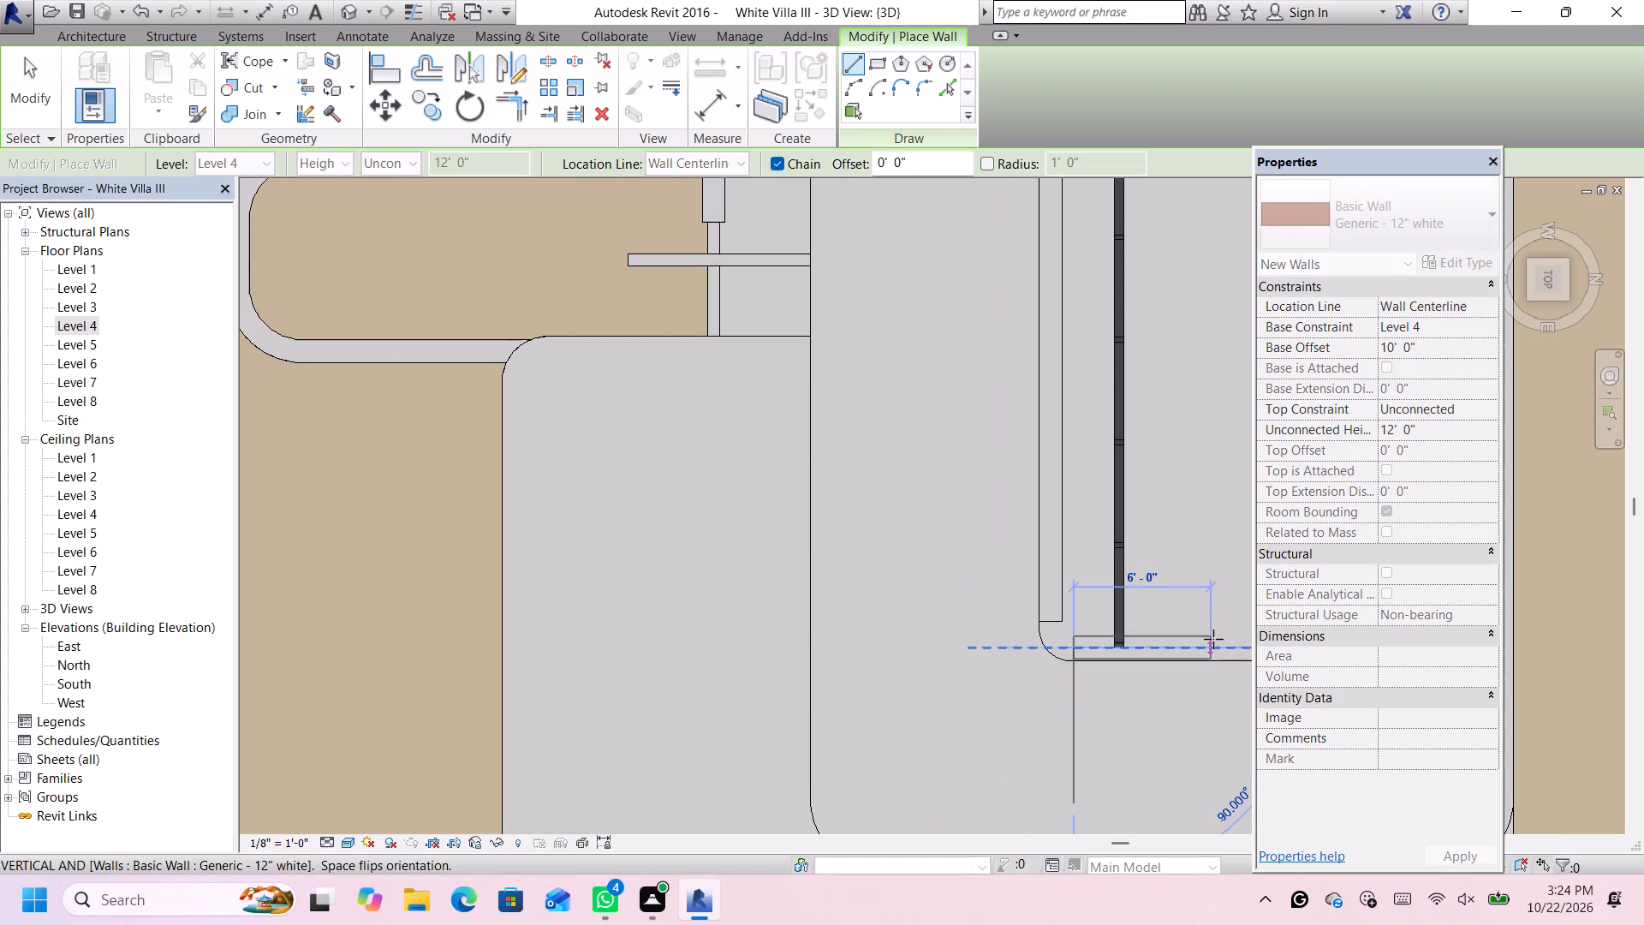
middle_click_drag(1212, 636, 1176, 626)
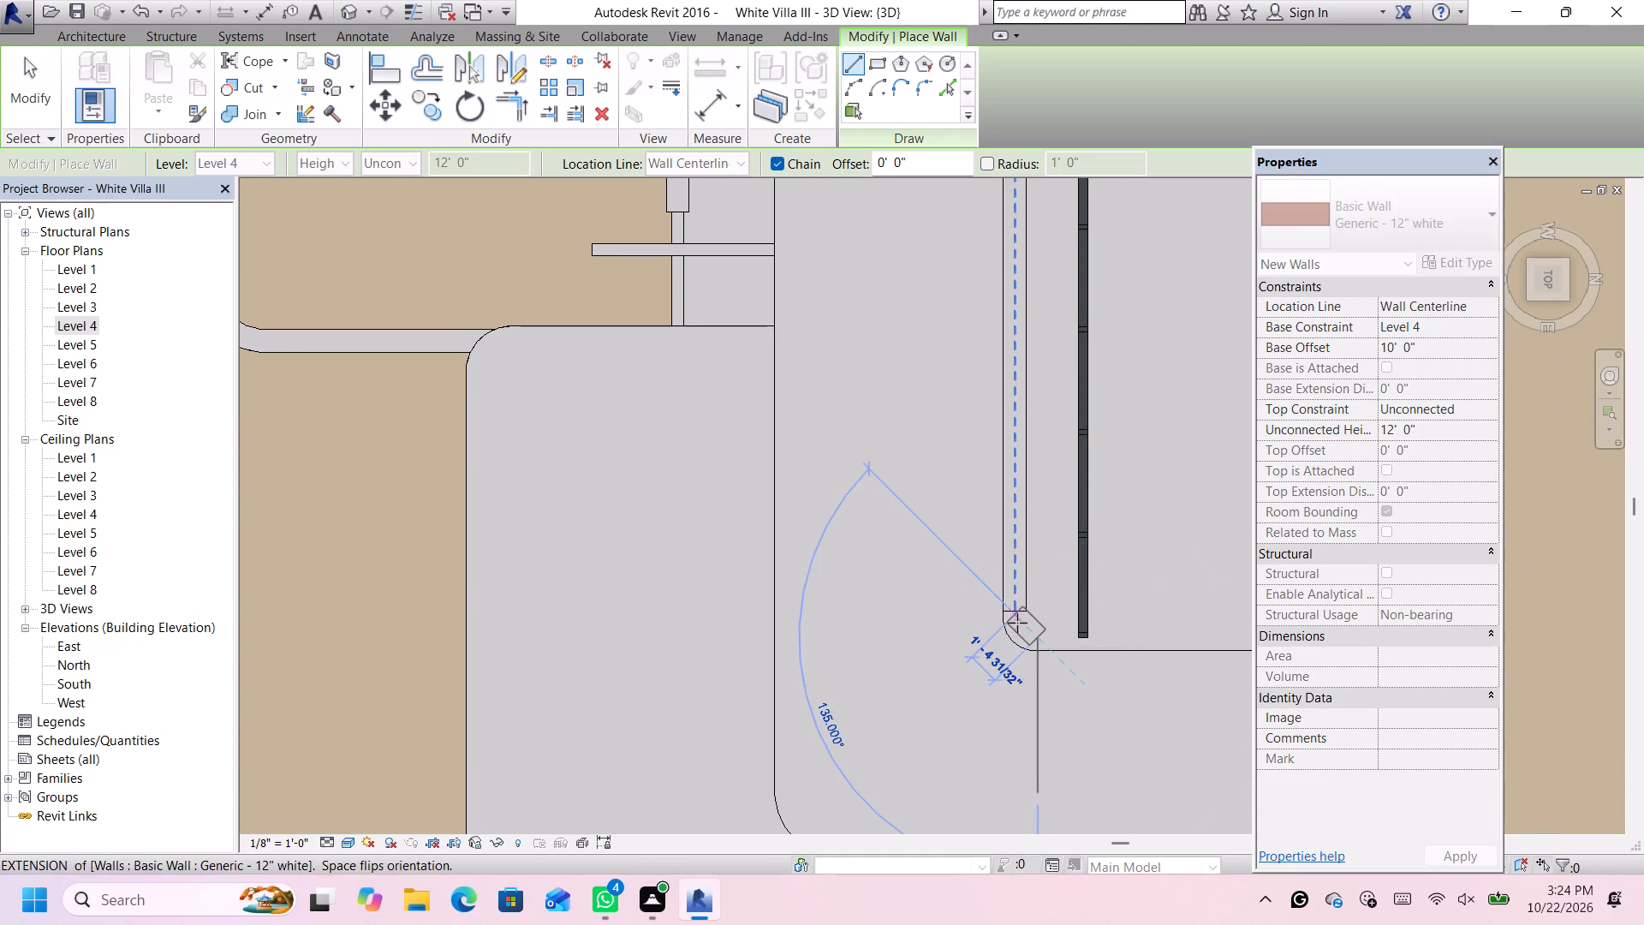
scroll(1160, 637, "up", 1)
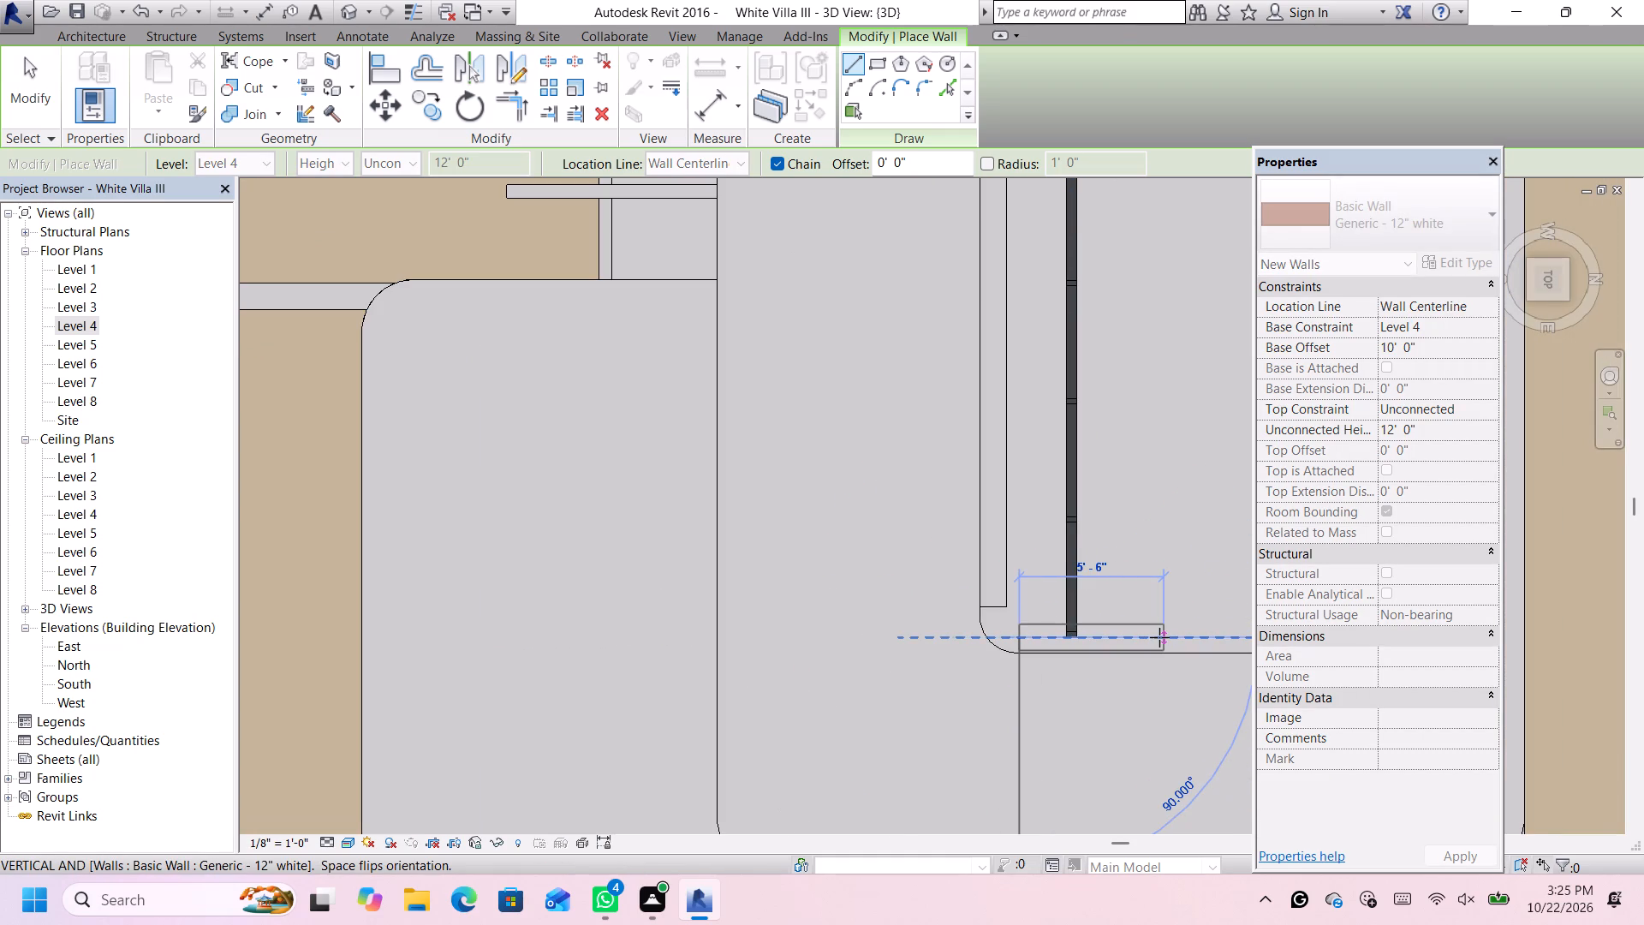
scroll(1096, 631, "down", 10)
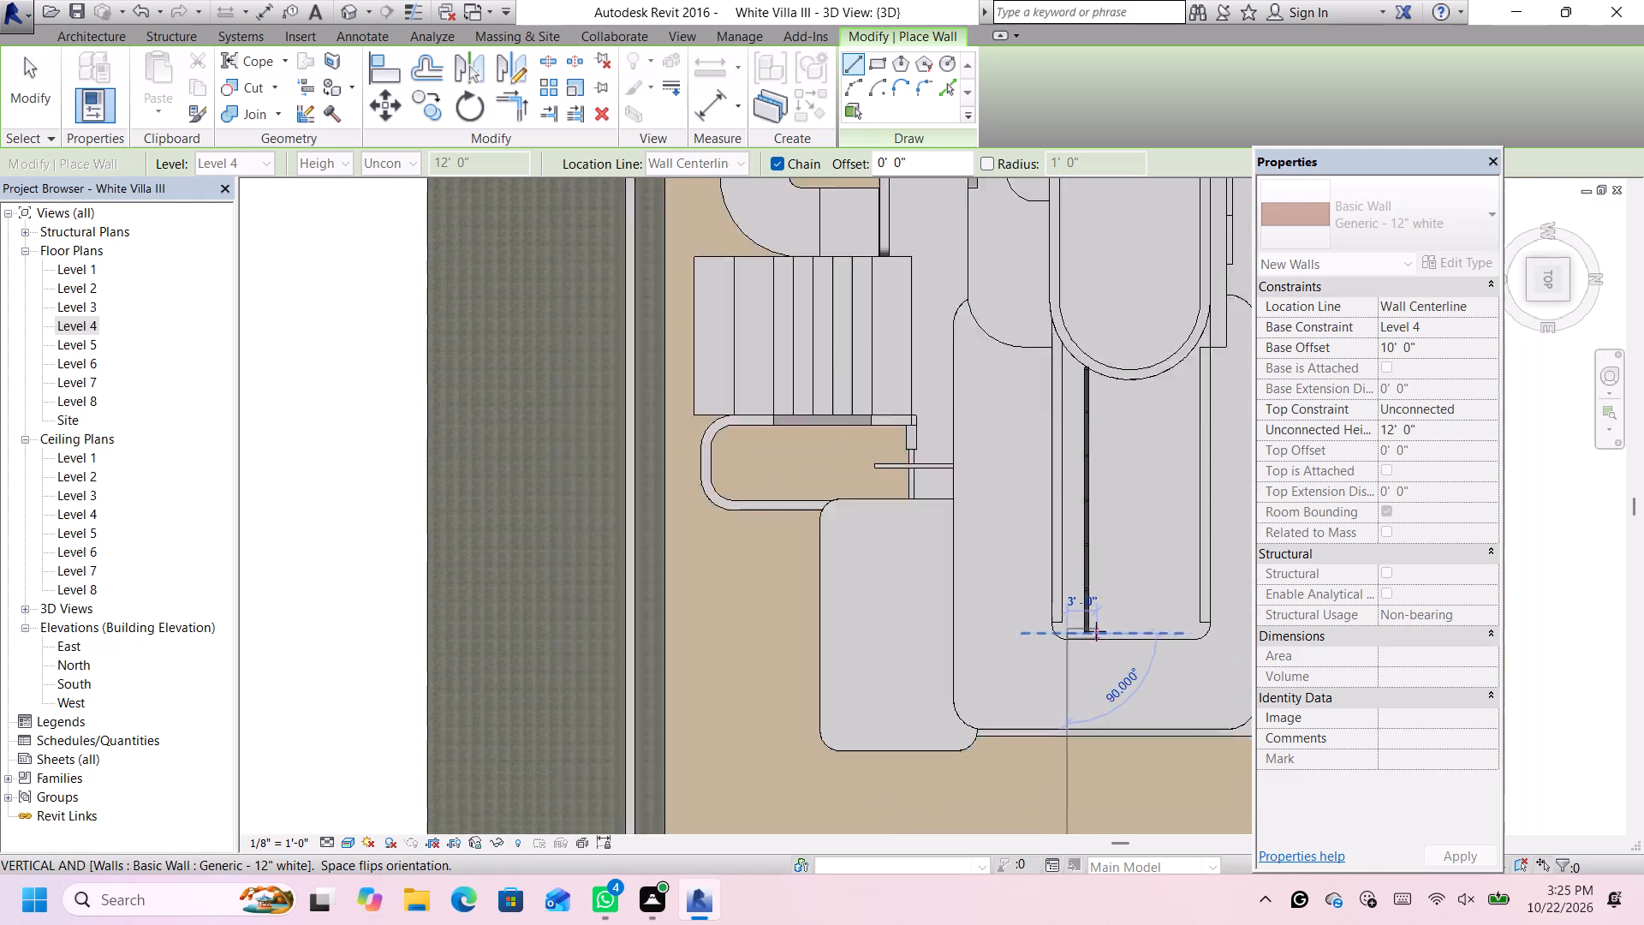
scroll(1096, 631, "down", 2)
scroll(1129, 631, "up", 17)
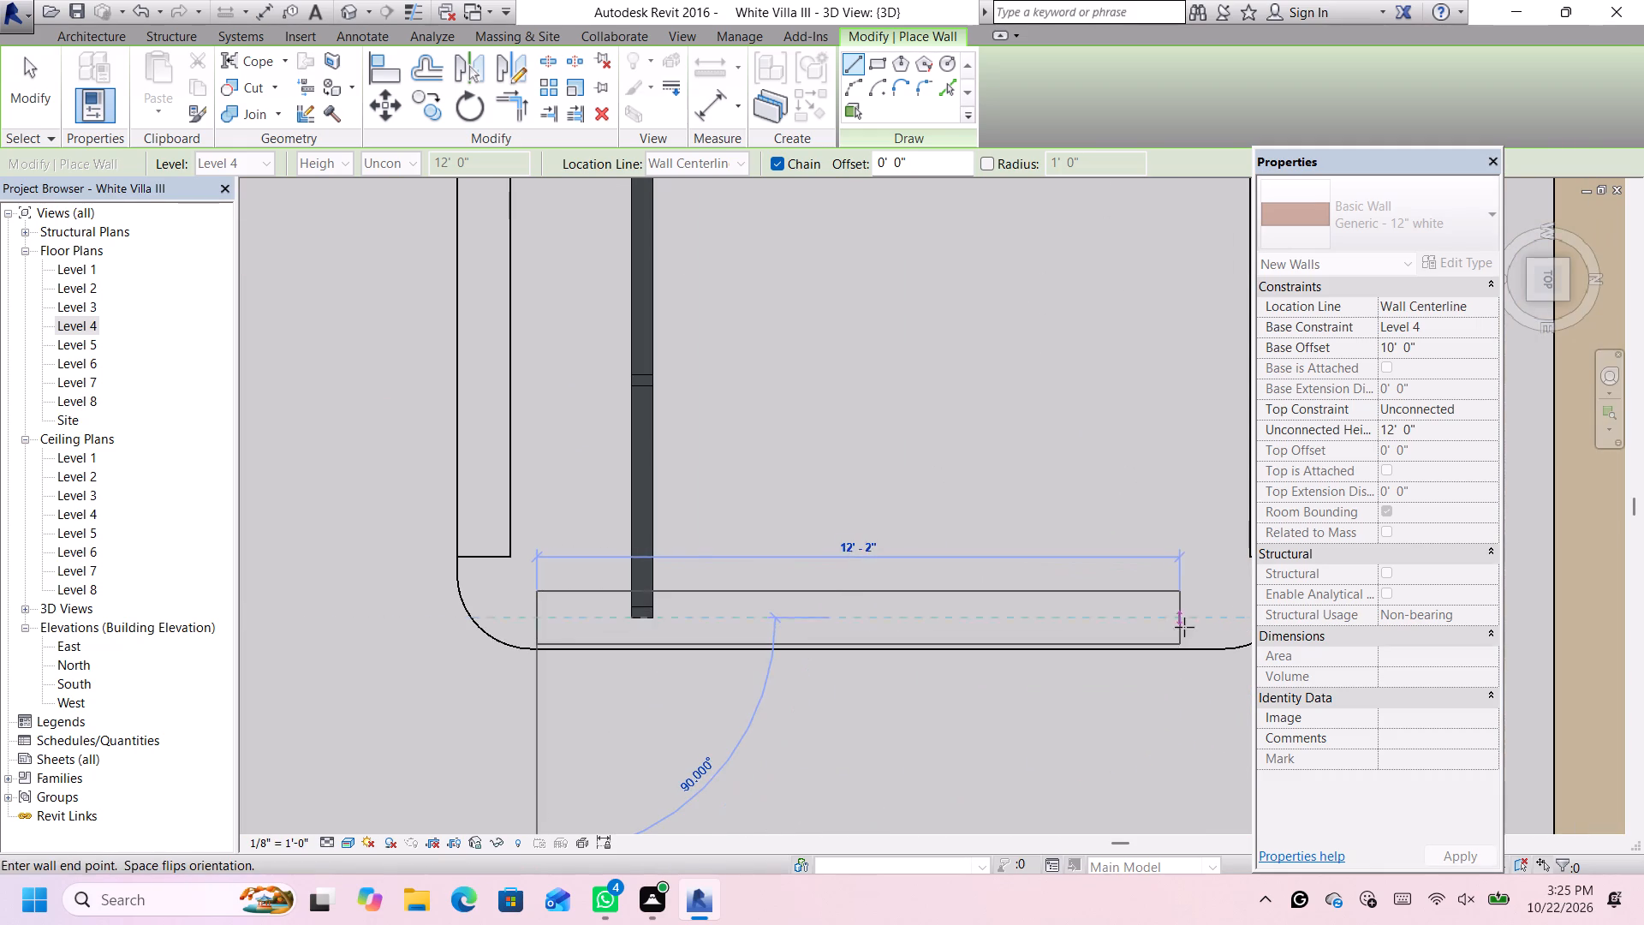
scroll(1200, 613, "down", 4)
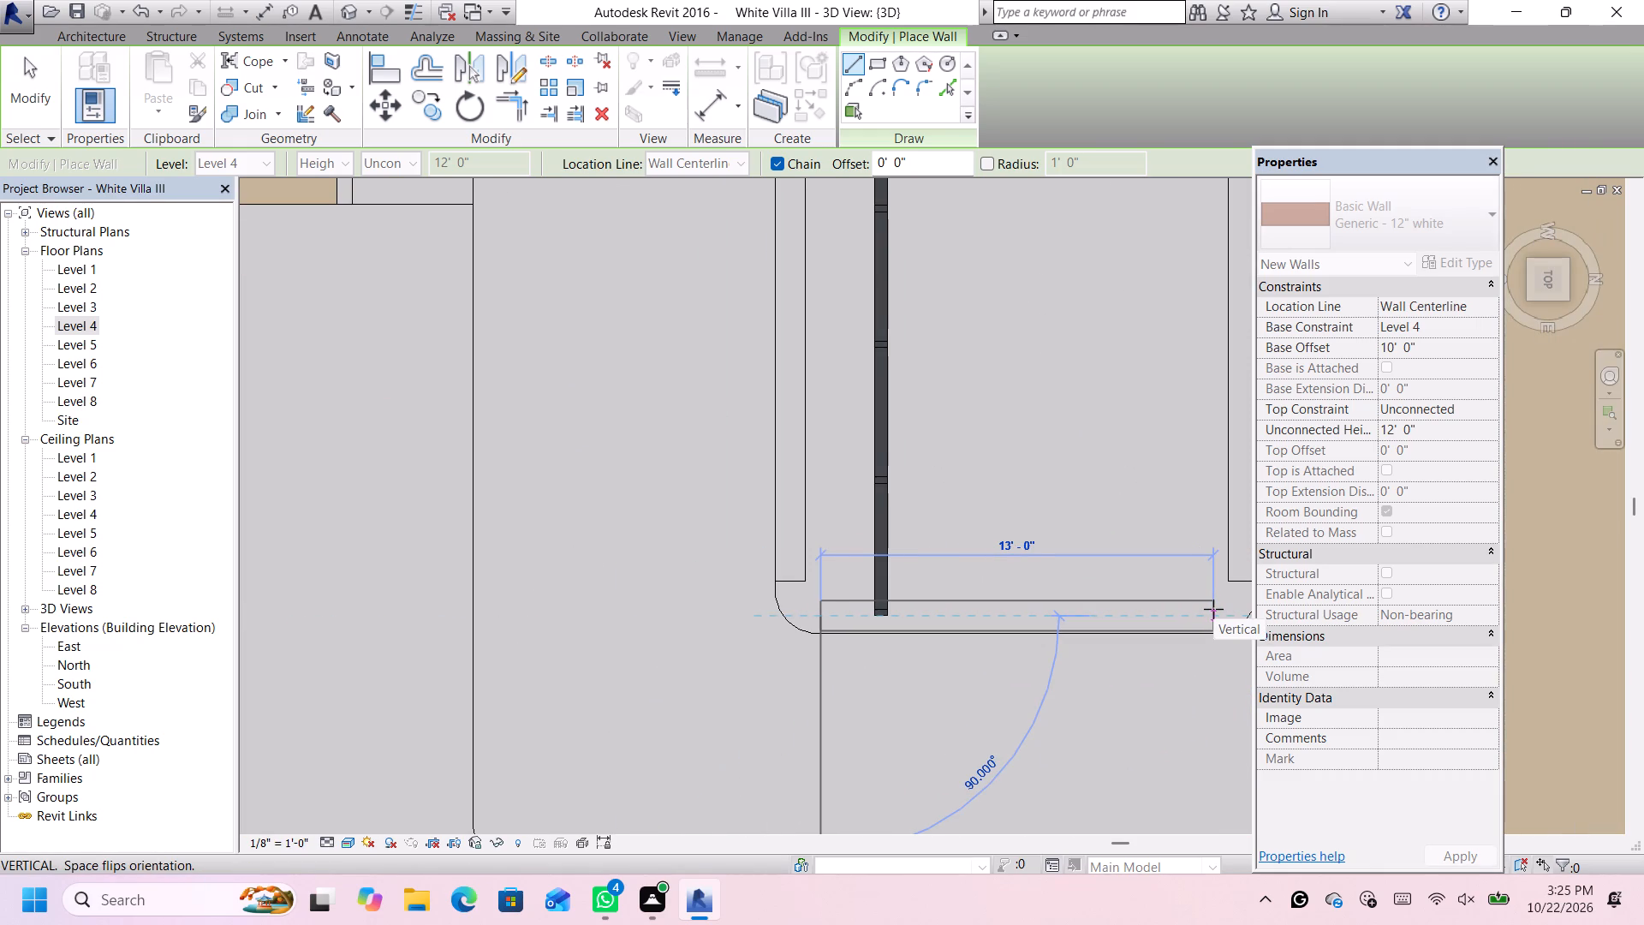
left_click(1212, 609)
scroll(1186, 624, "up", 3)
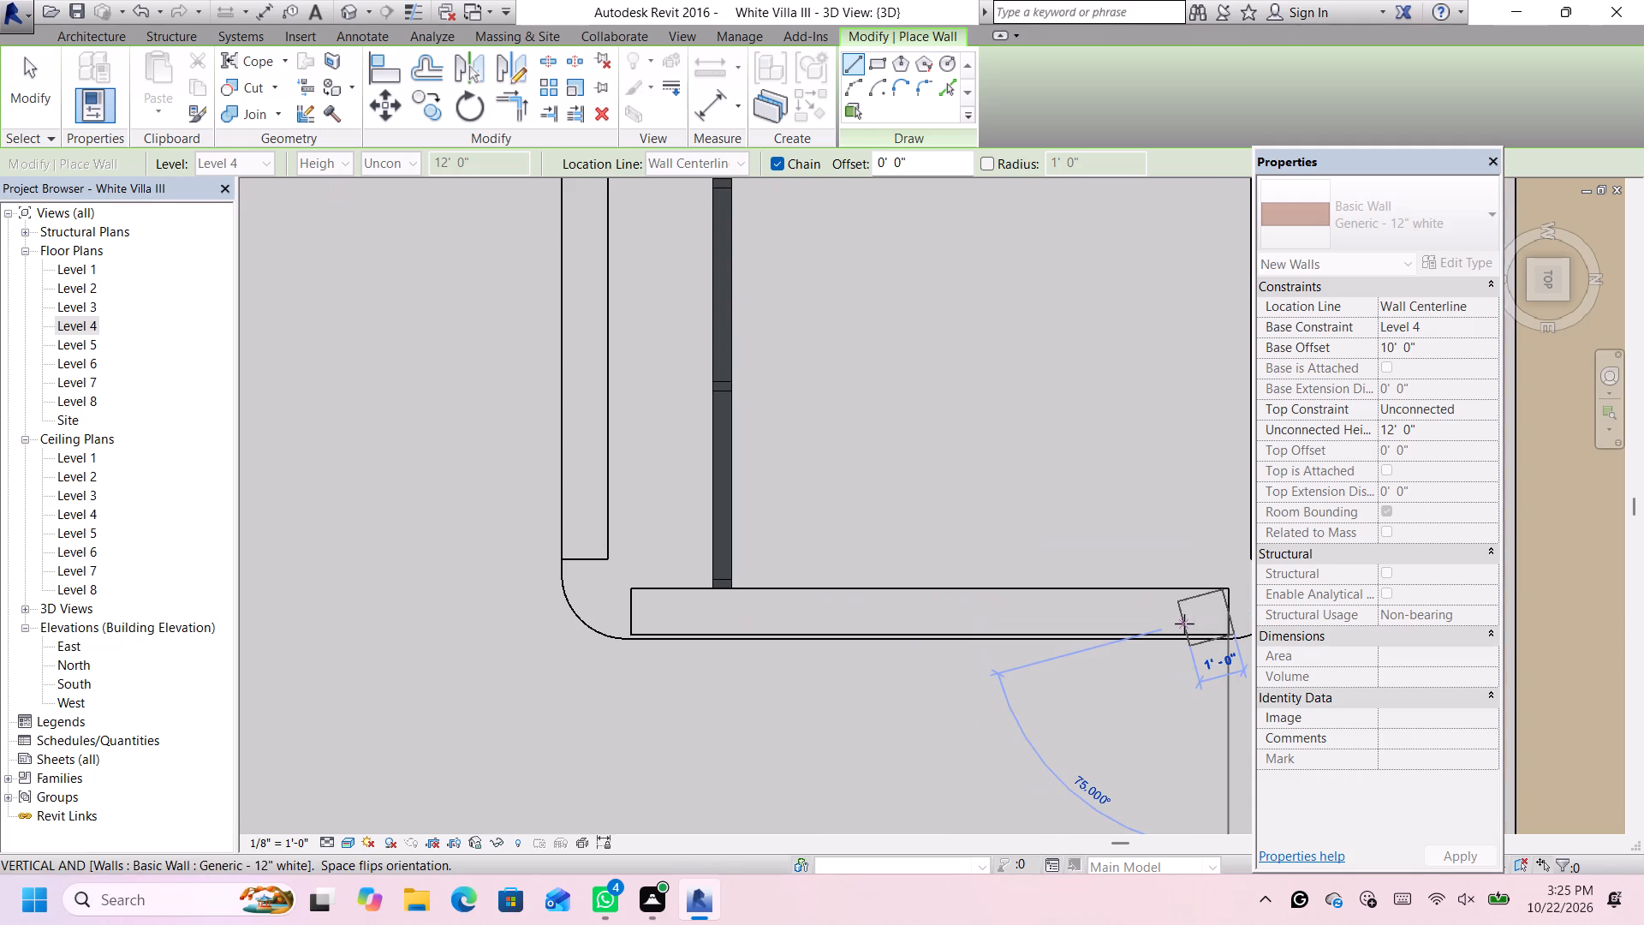
key("Escape")
key("Escape")
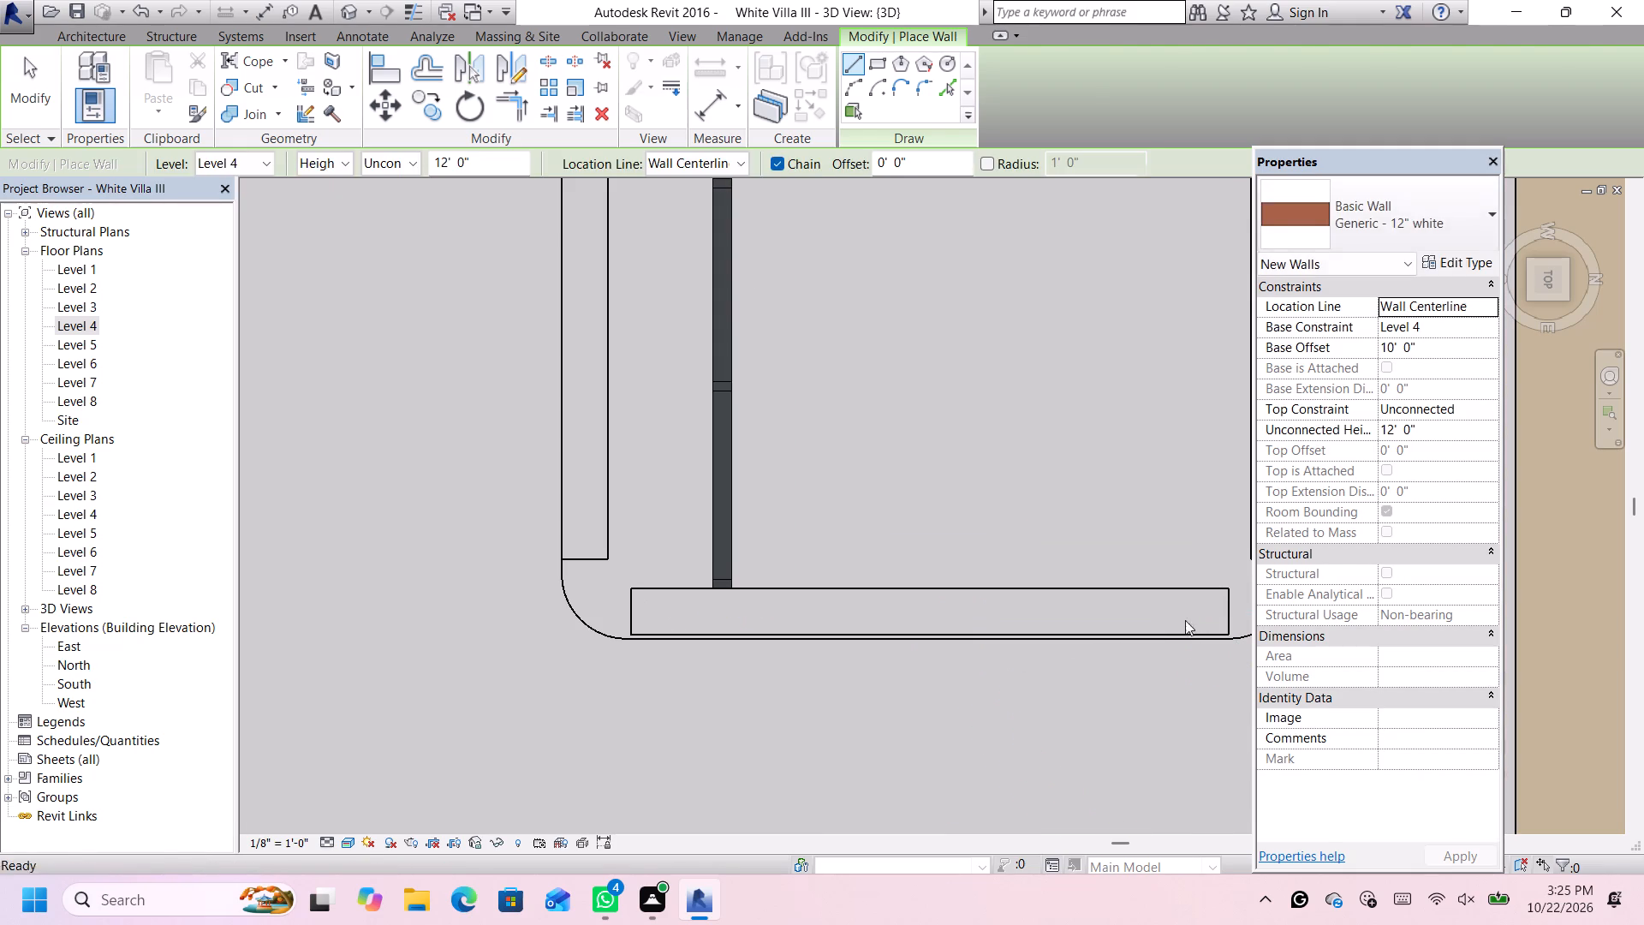
Nudge the 13' east wall slightly outward so its outer face lines up with the upper roof's east edge.
left_click(1198, 599)
left_click(1199, 589)
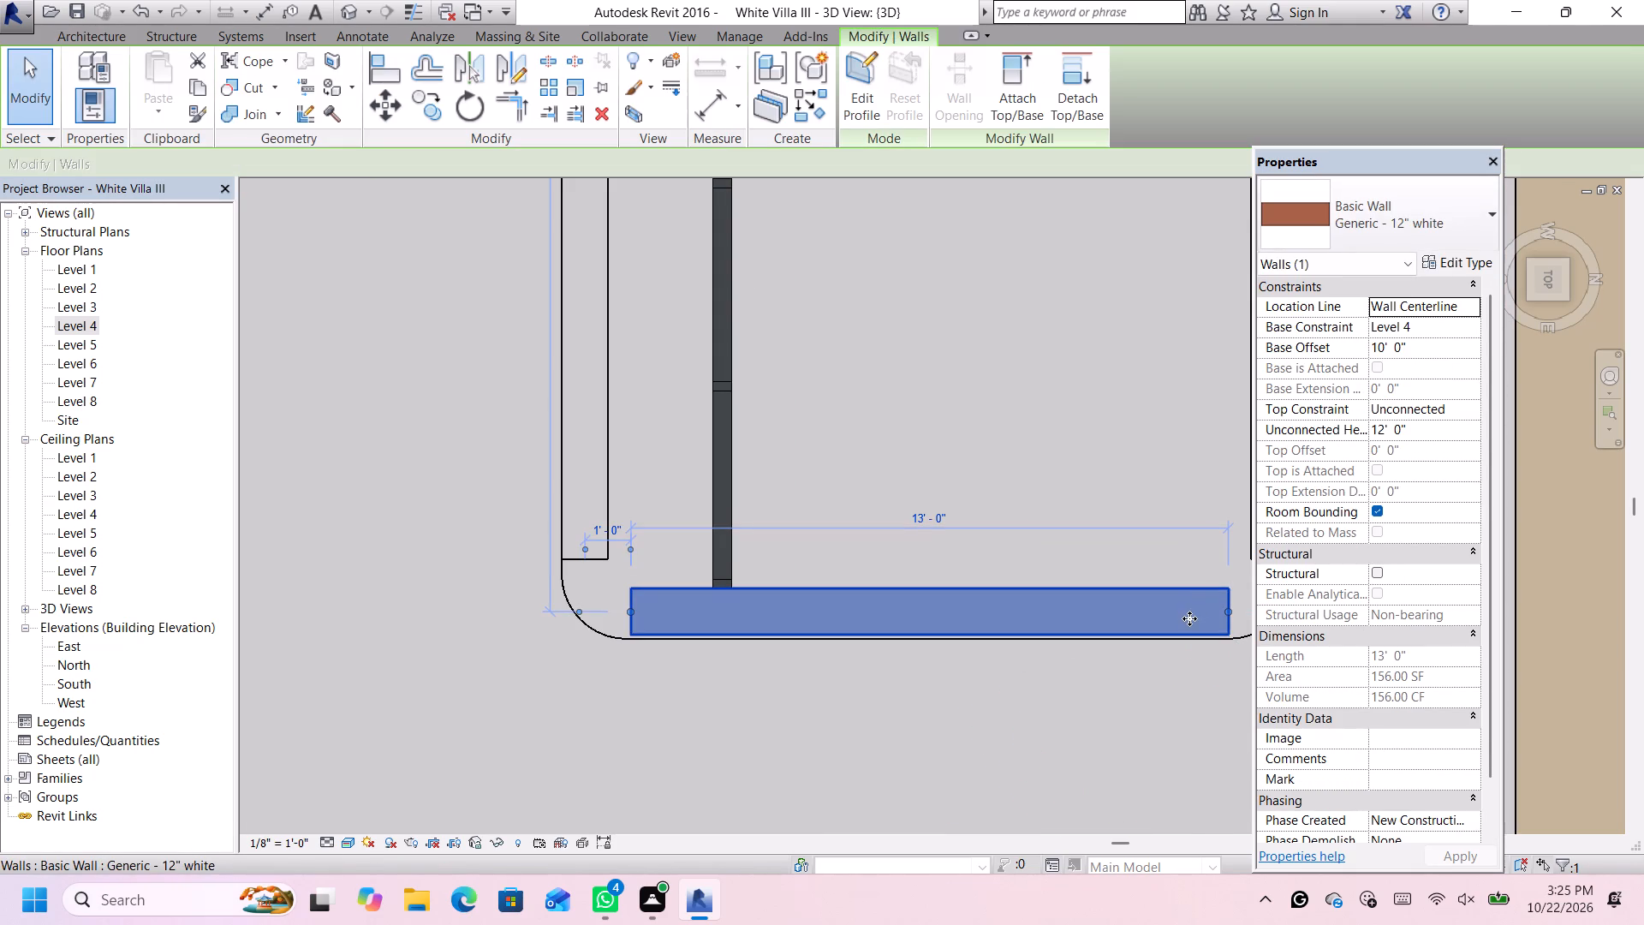
key("Down")
scroll(1189, 623, "up", 1)
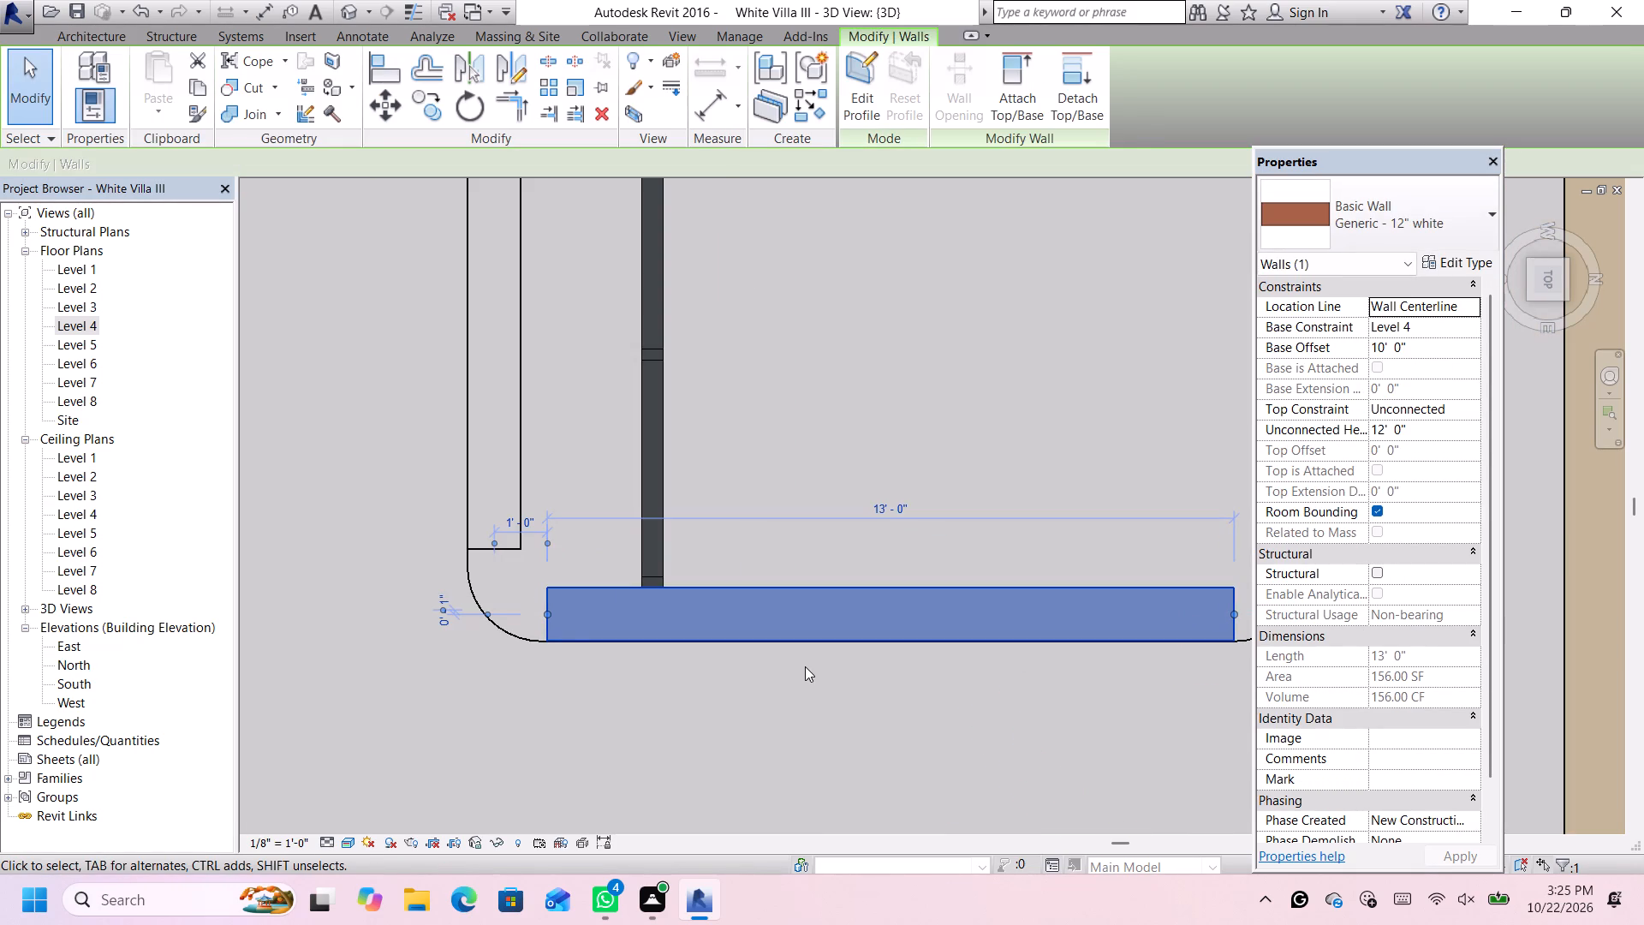
scroll(805, 666, "down", 6)
scroll(1026, 632, "up", 5)
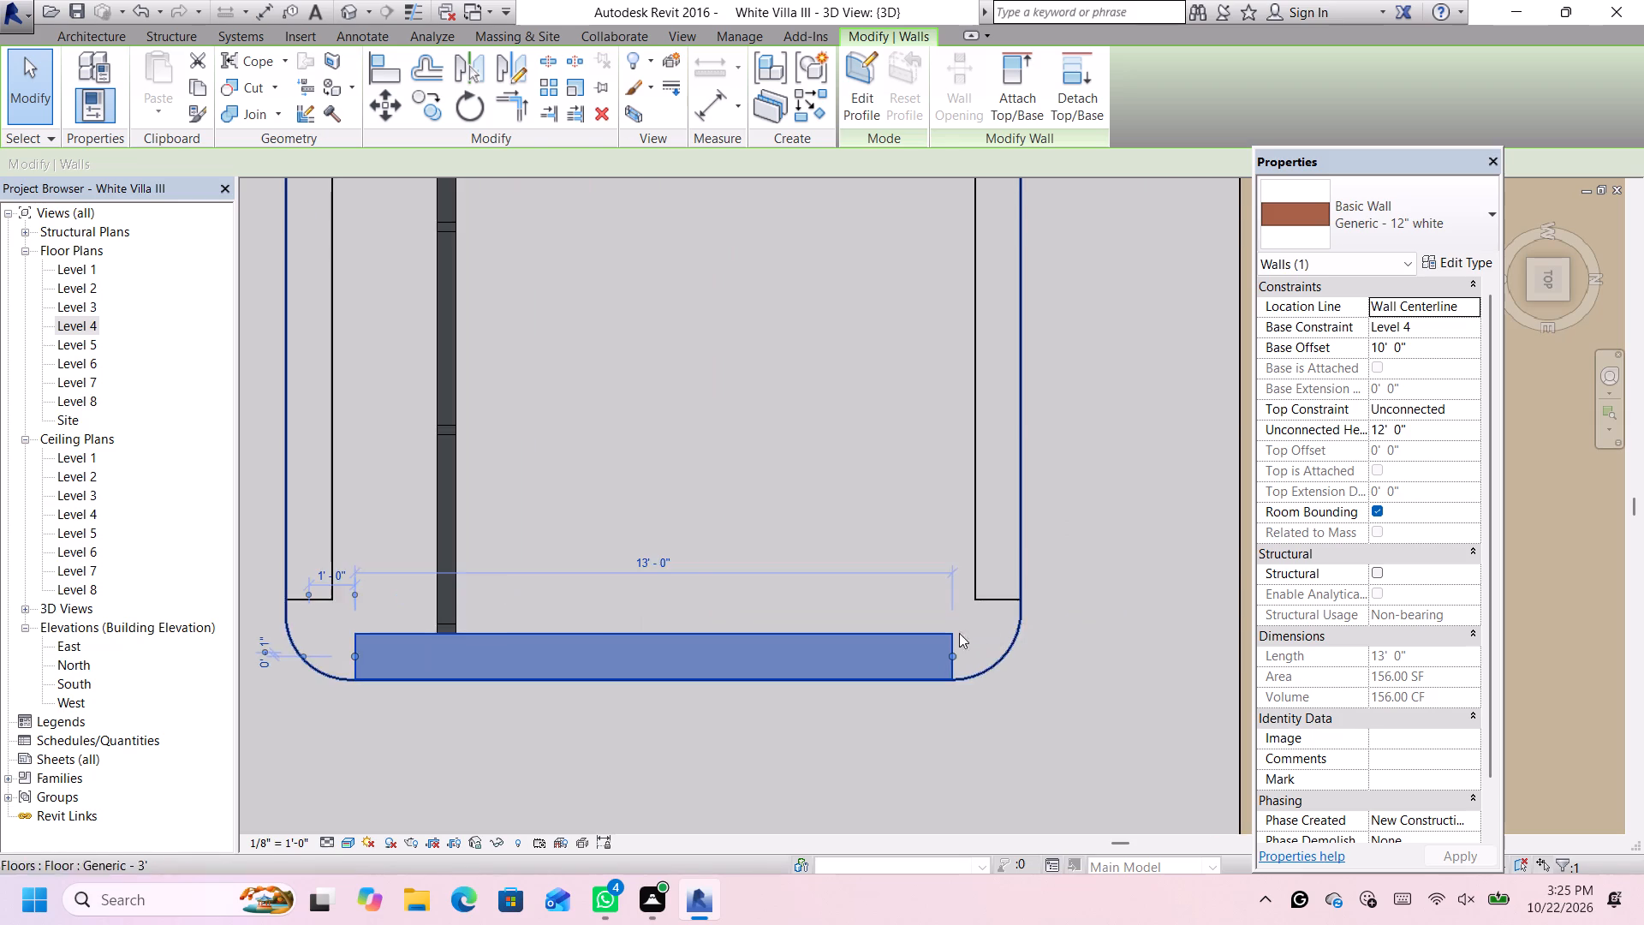
scroll(958, 633, "down", 4)
left_click(754, 762)
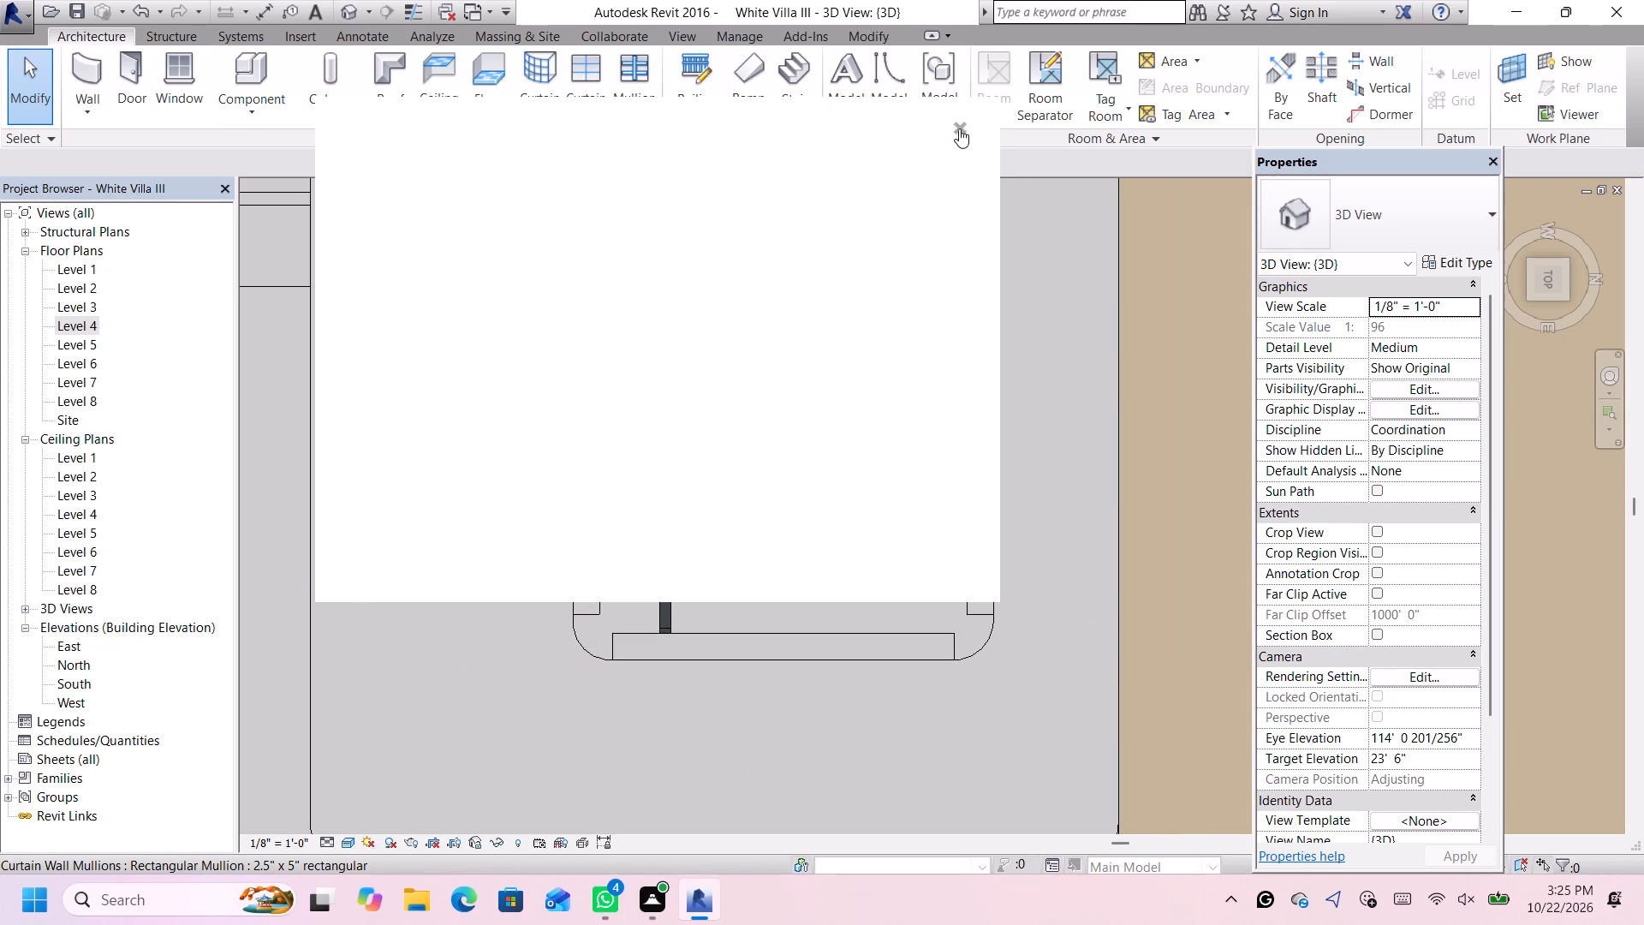
left_click(959, 128)
Draw a diagonal Generic - 12" white wall about 1' 7" long at the southeast corner, joining the ends of the south and east walls.
left_click(82, 74)
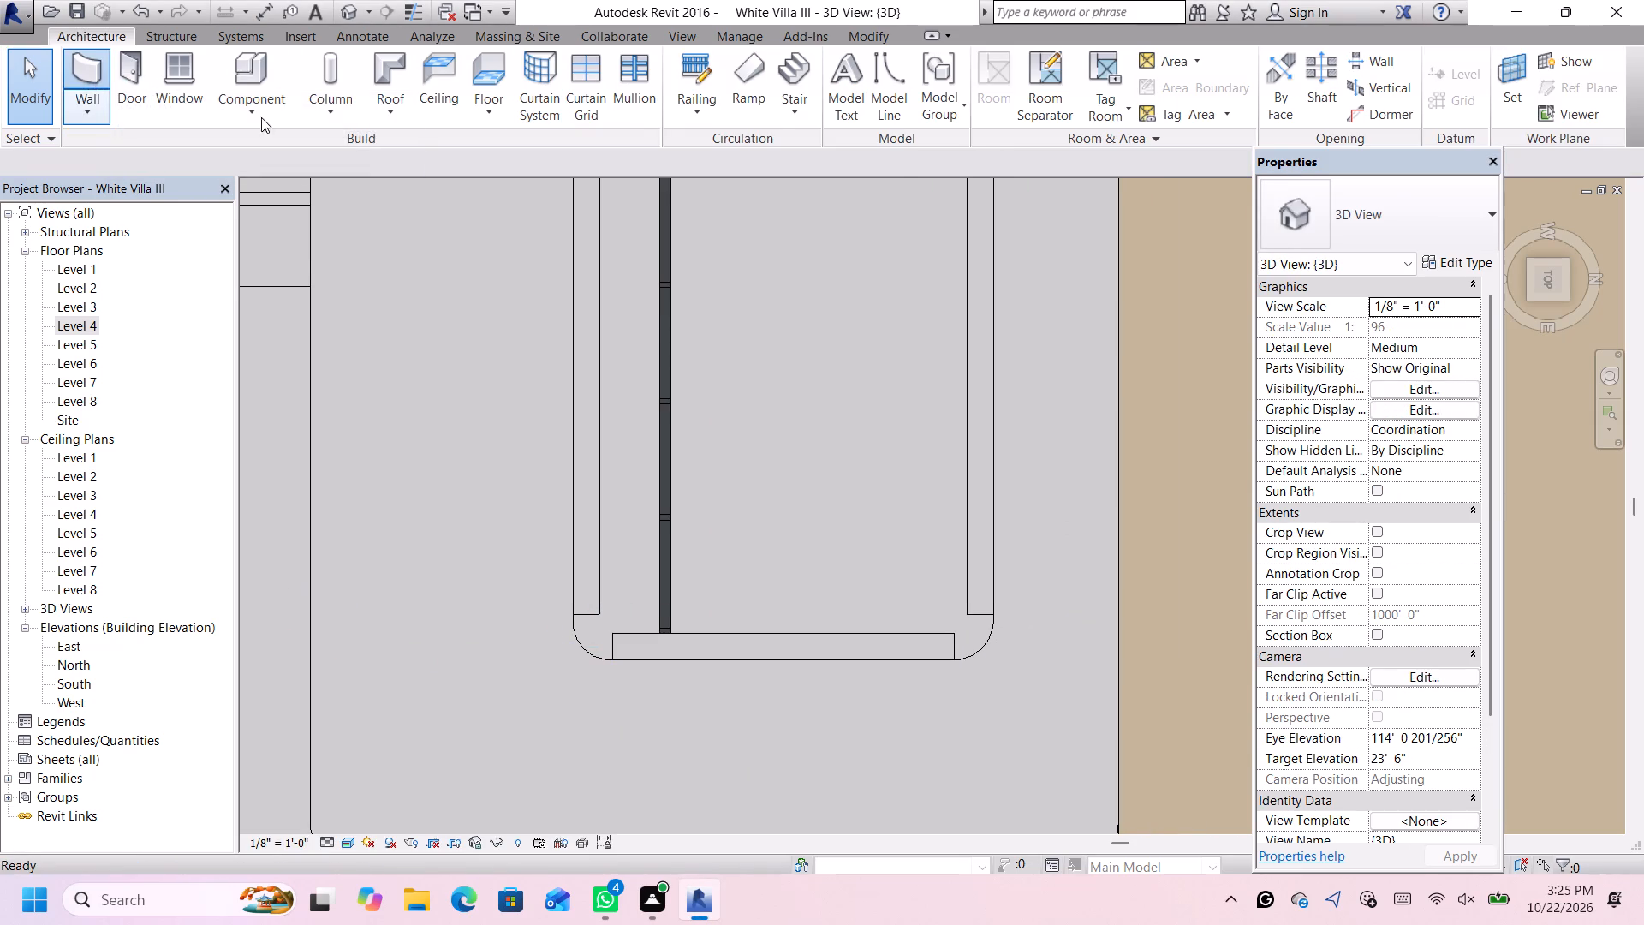
scroll(664, 594, "up", 10)
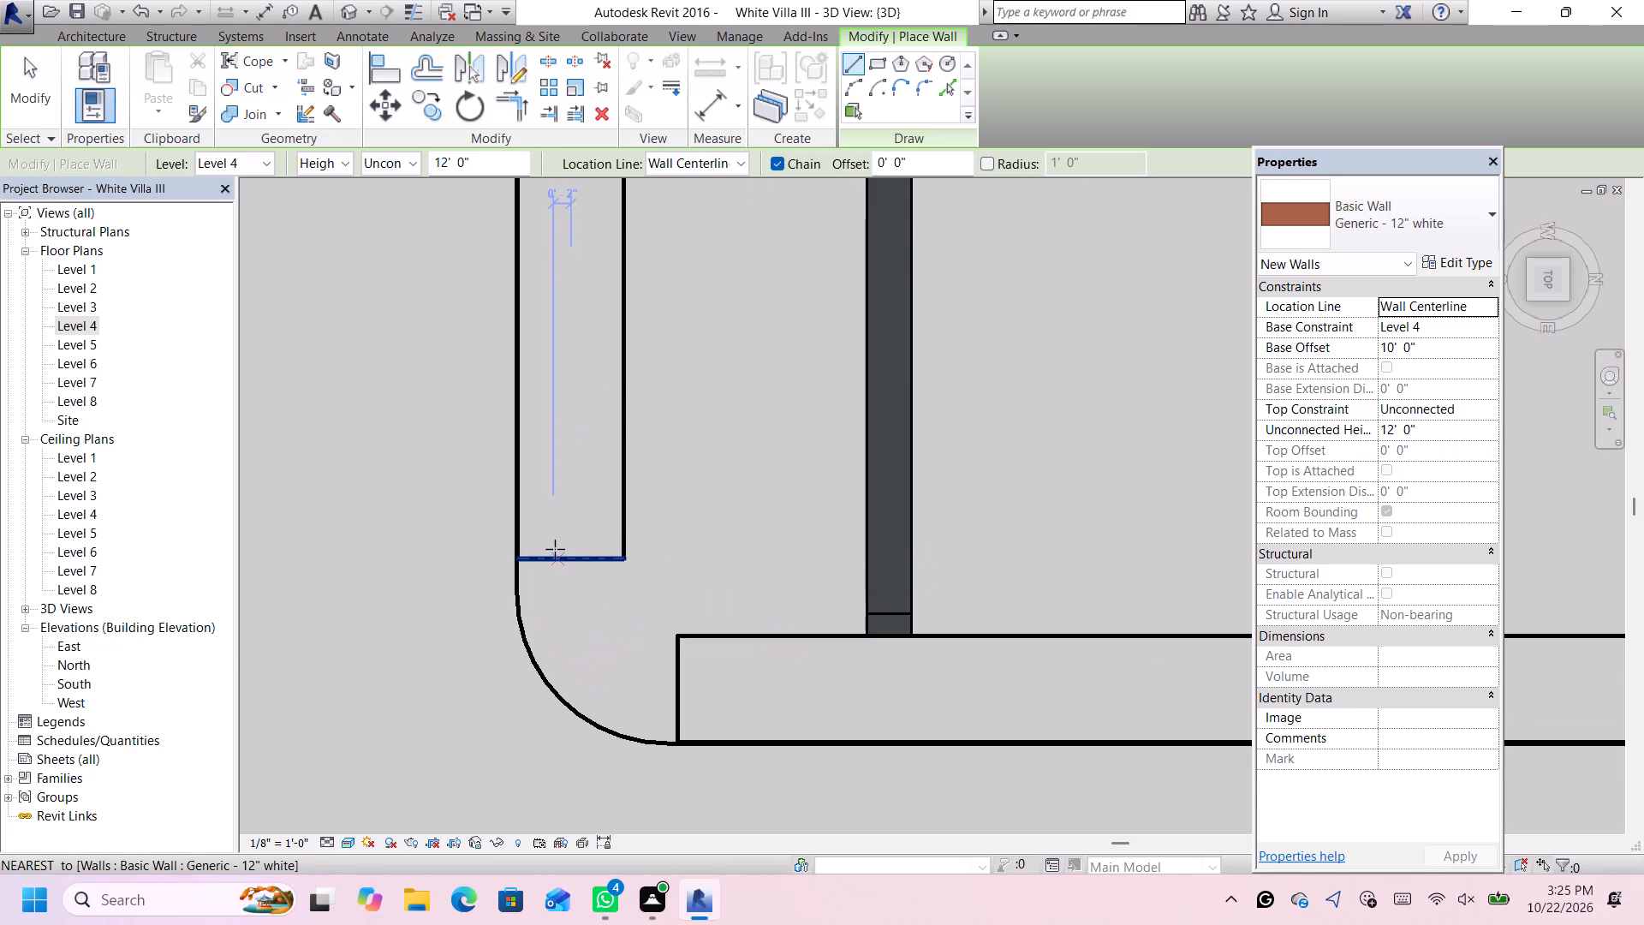
left_click(572, 554)
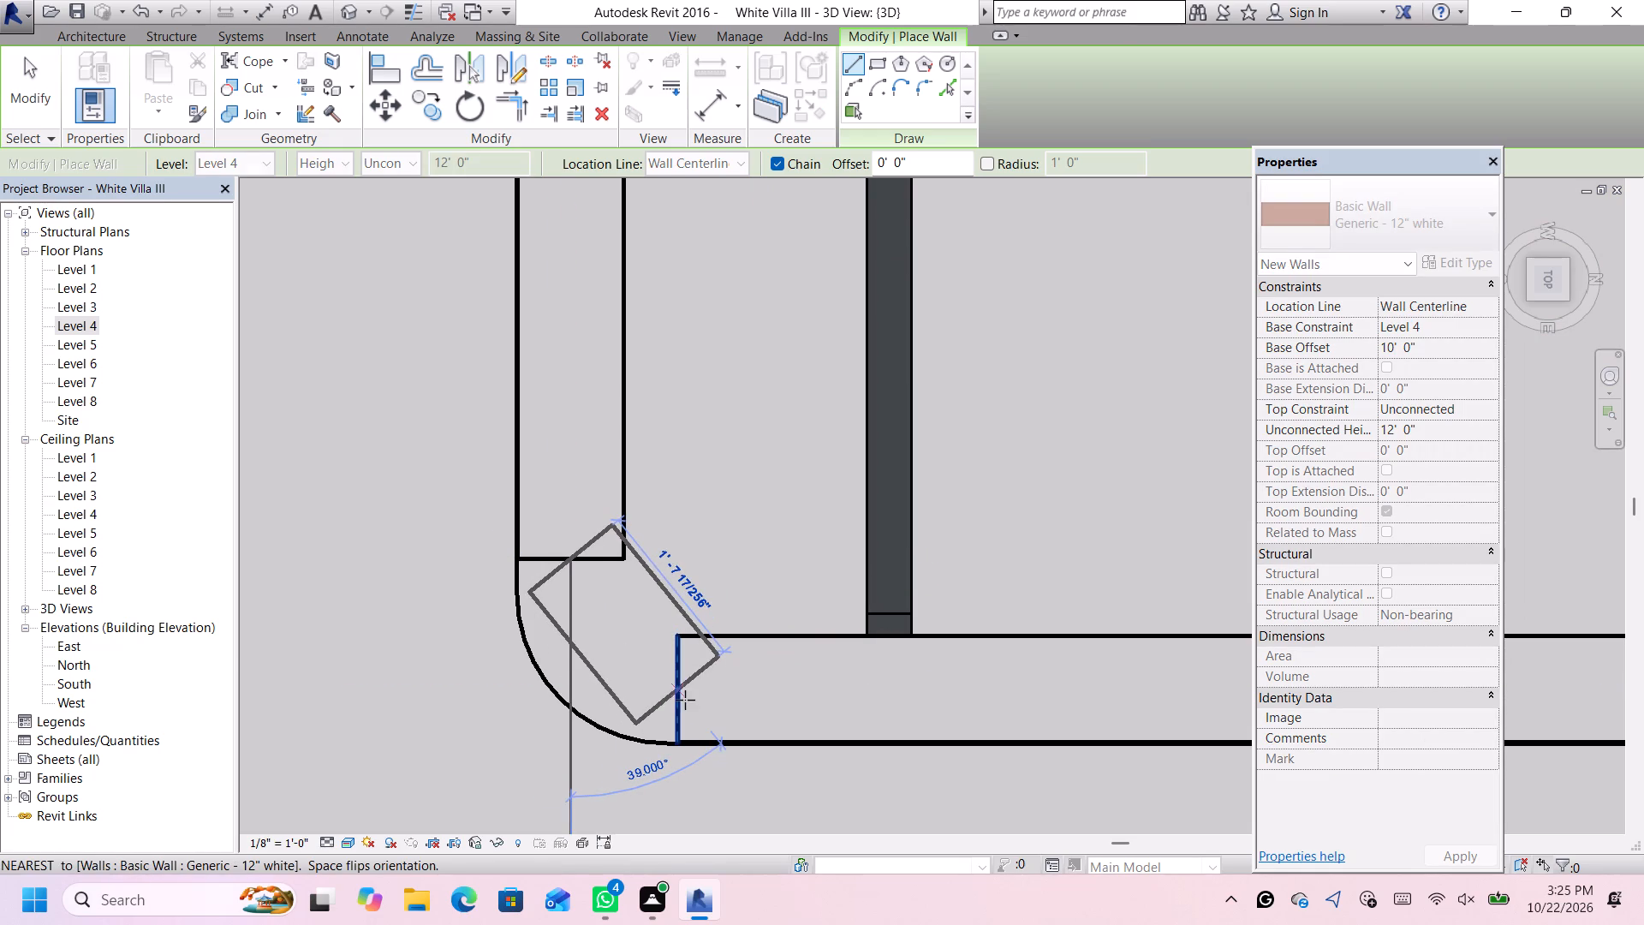
left_click(681, 690)
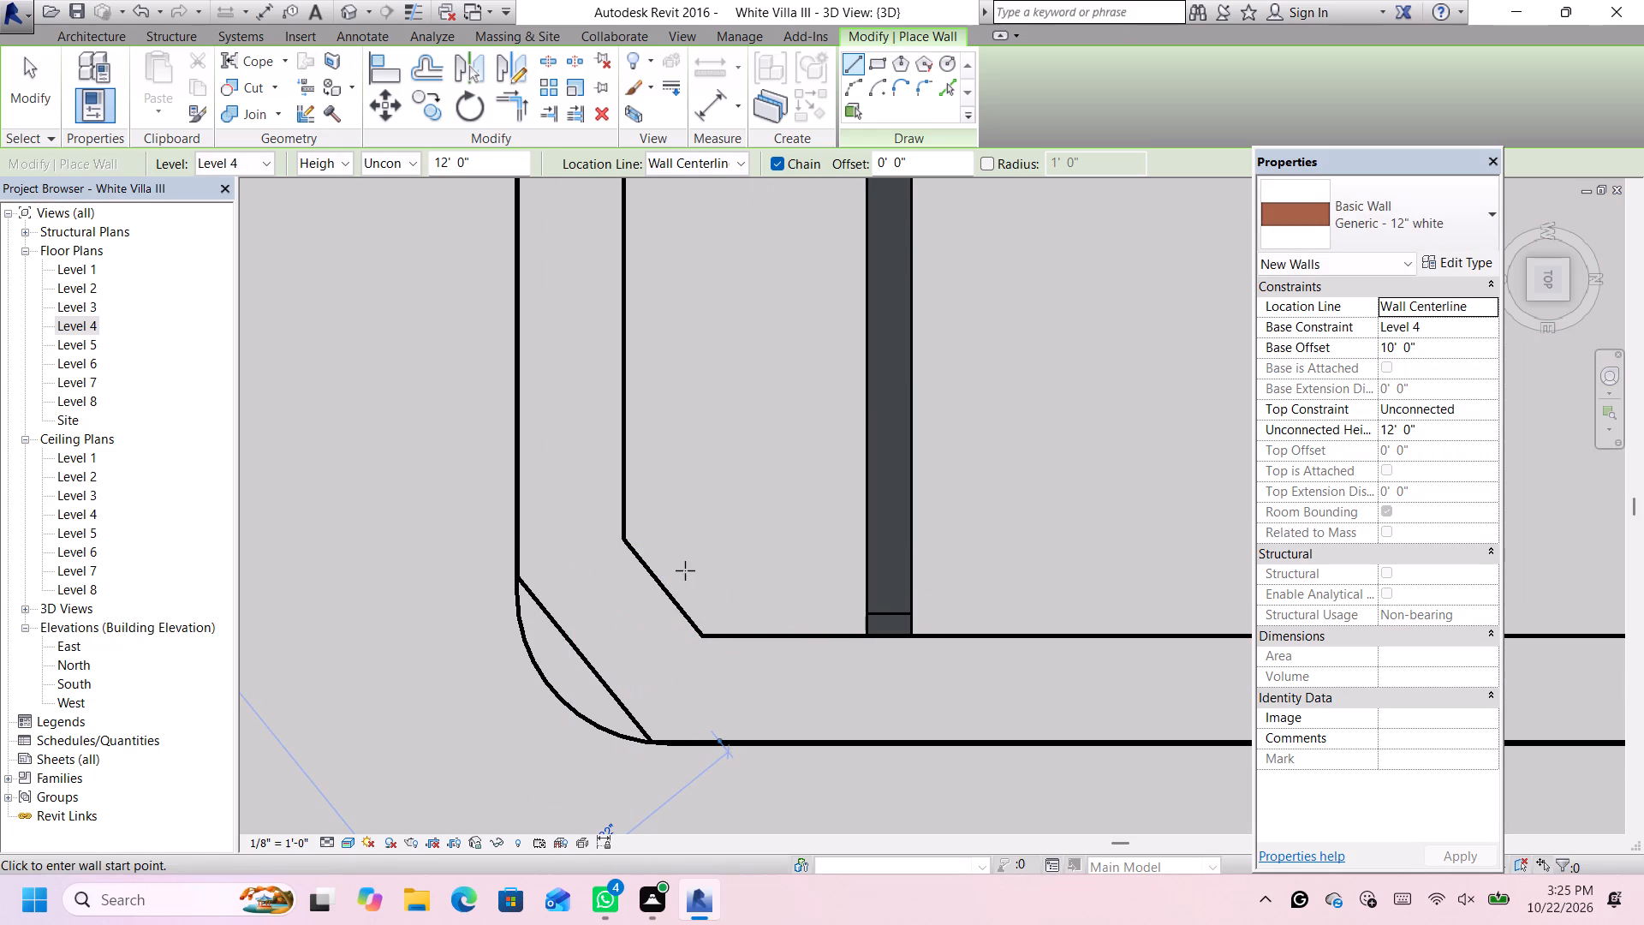
Undo the diagonal southeast corner wall and replace it with an arc Generic - 12" white wall of about 1' 0" radius.
key("ctrl+z")
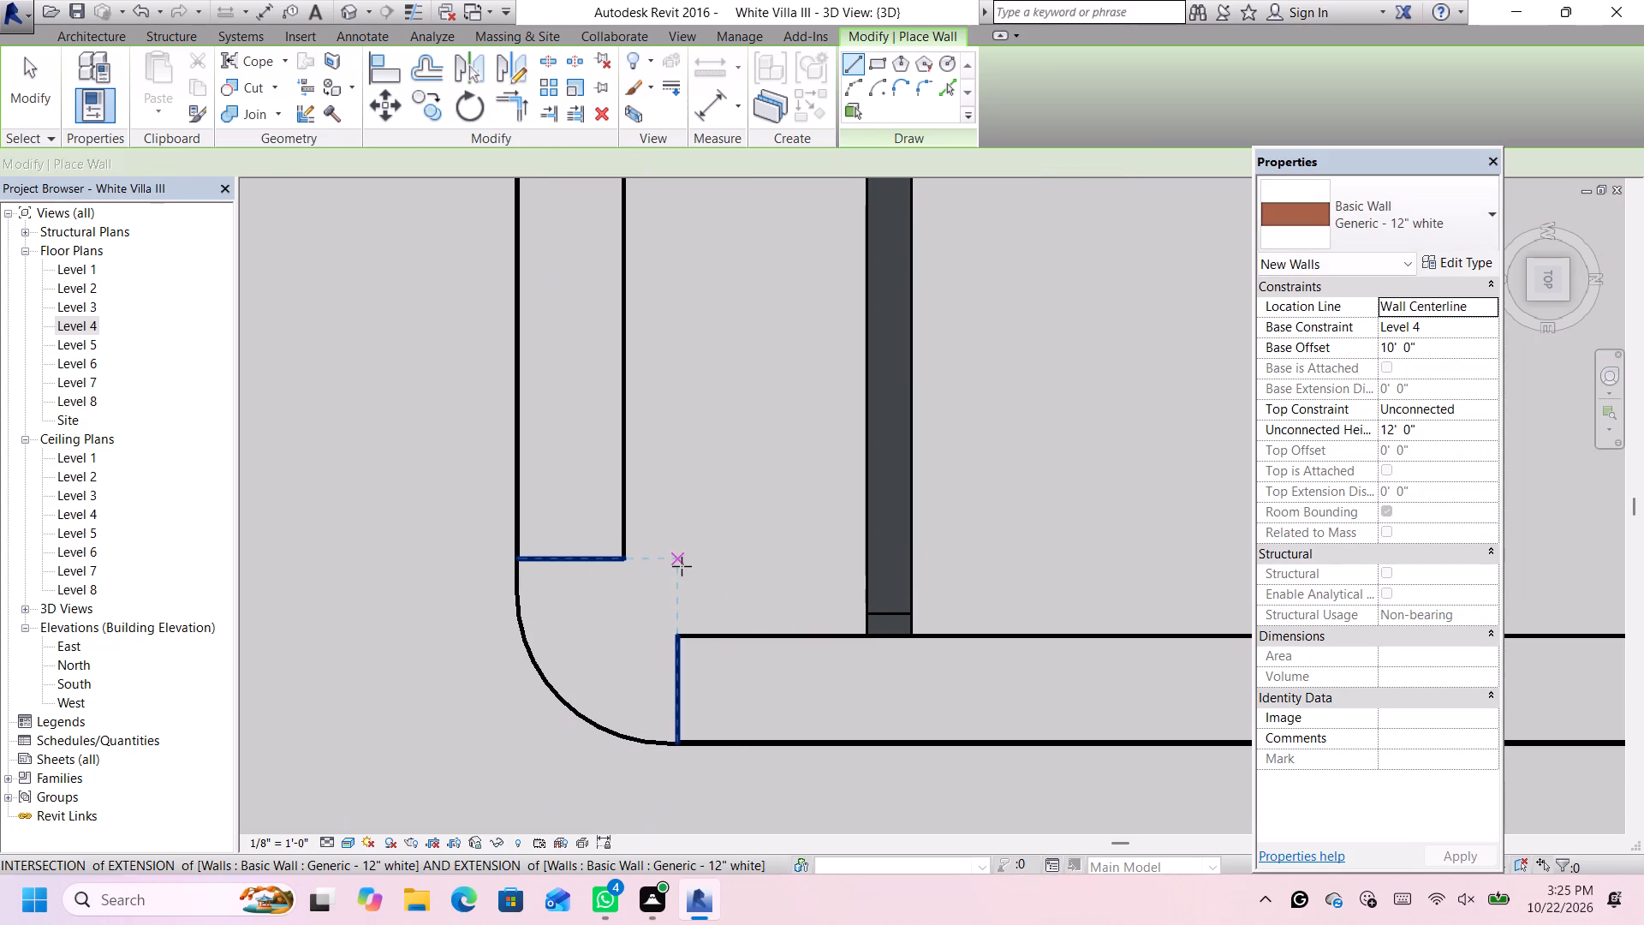
left_click(855, 87)
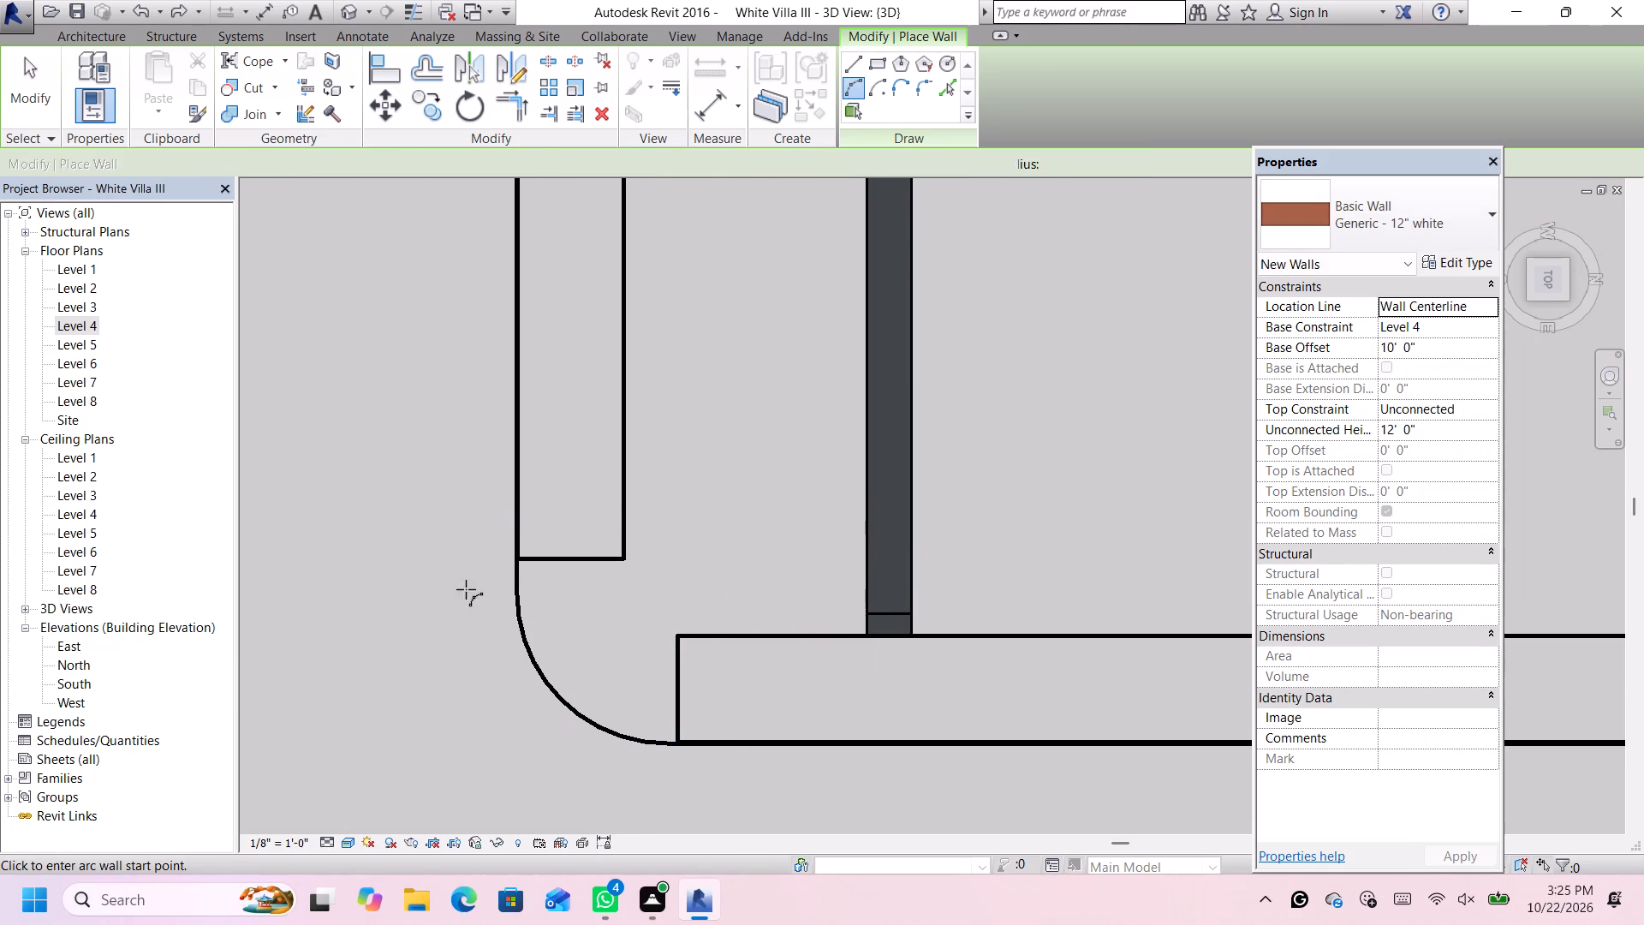
left_click(571, 560)
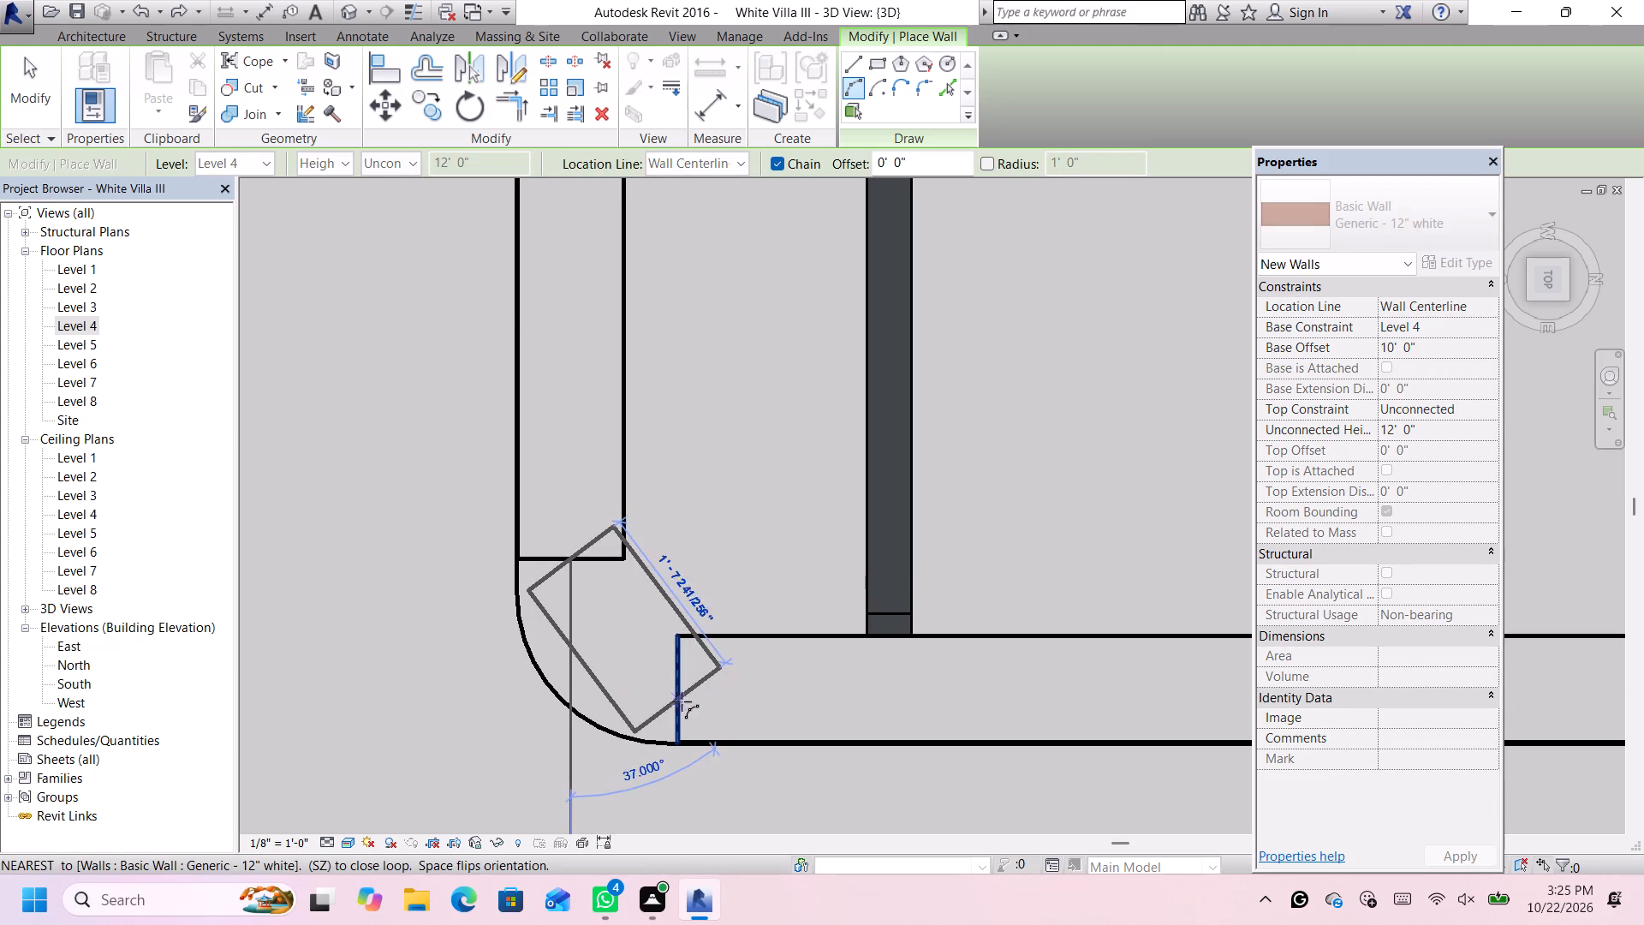
left_click(675, 689)
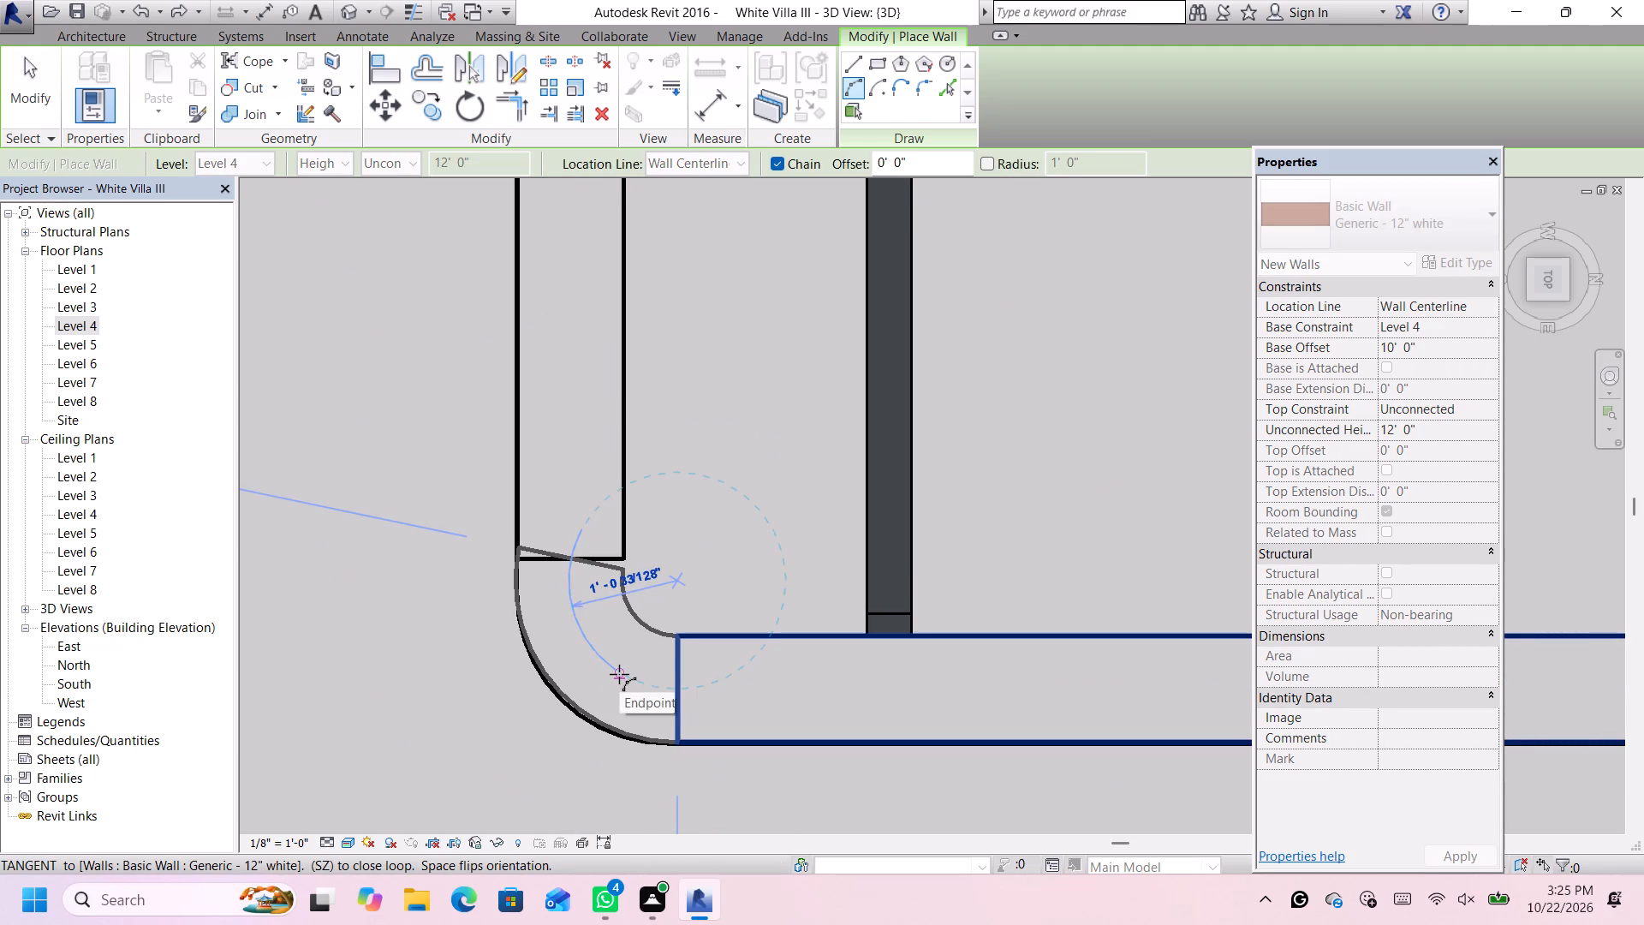
left_click(619, 674)
Draw an arc Generic - 12" white wall of about 1' 0" radius at the northeast corner, joining the east and north walls.
scroll(619, 674, "down", 12)
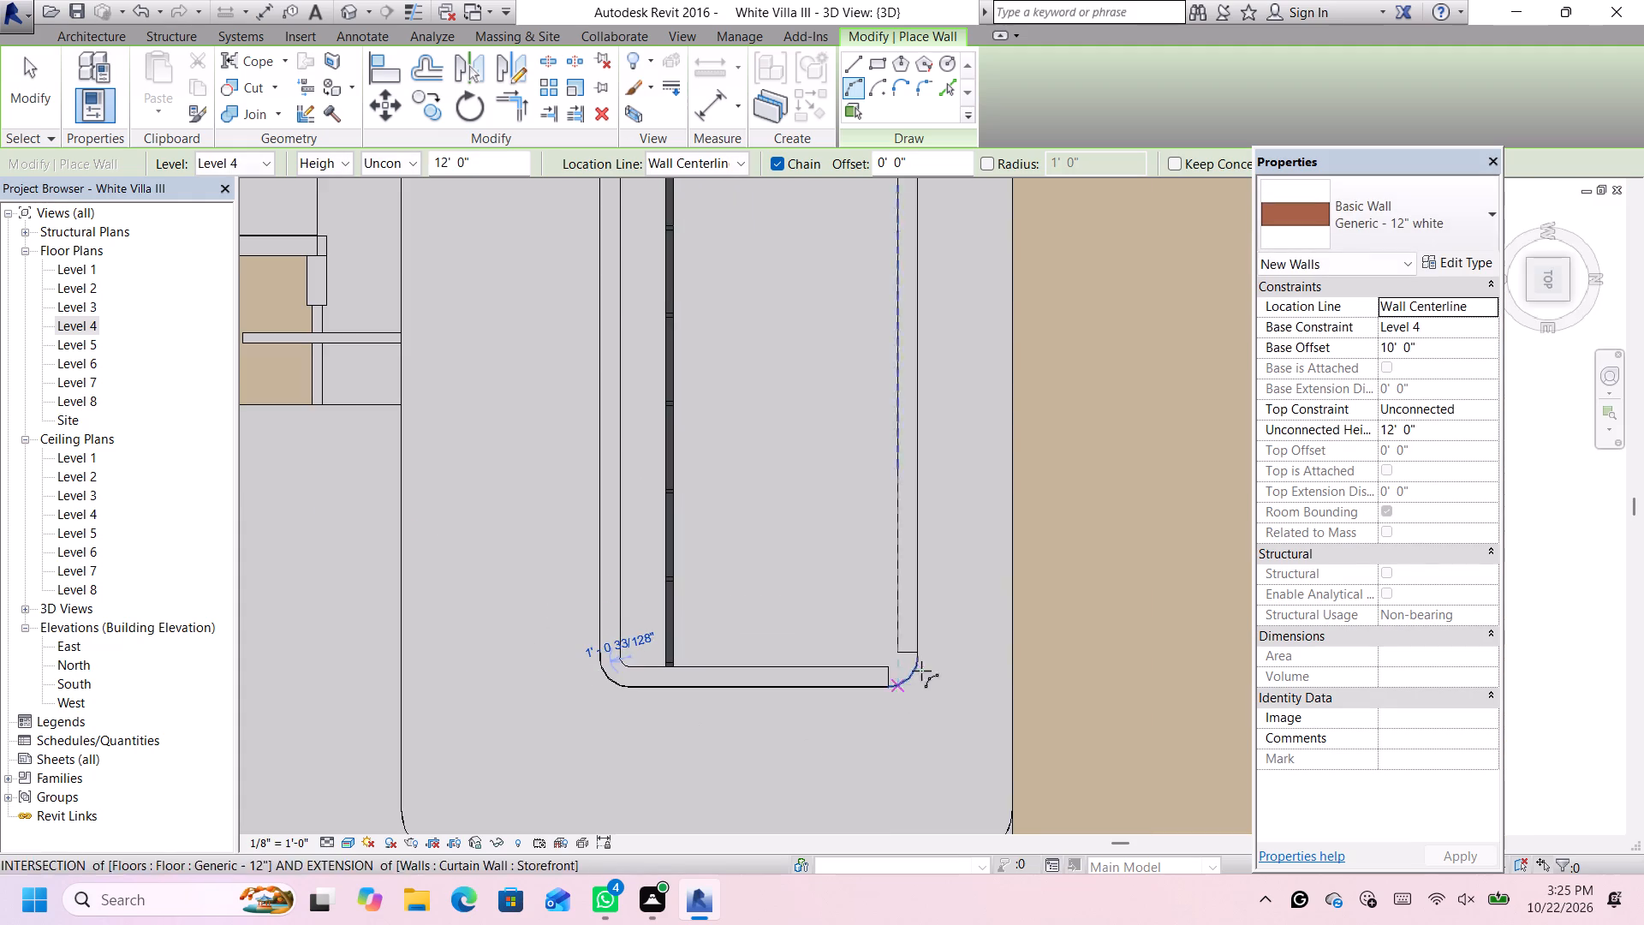
scroll(927, 660, "up", 10)
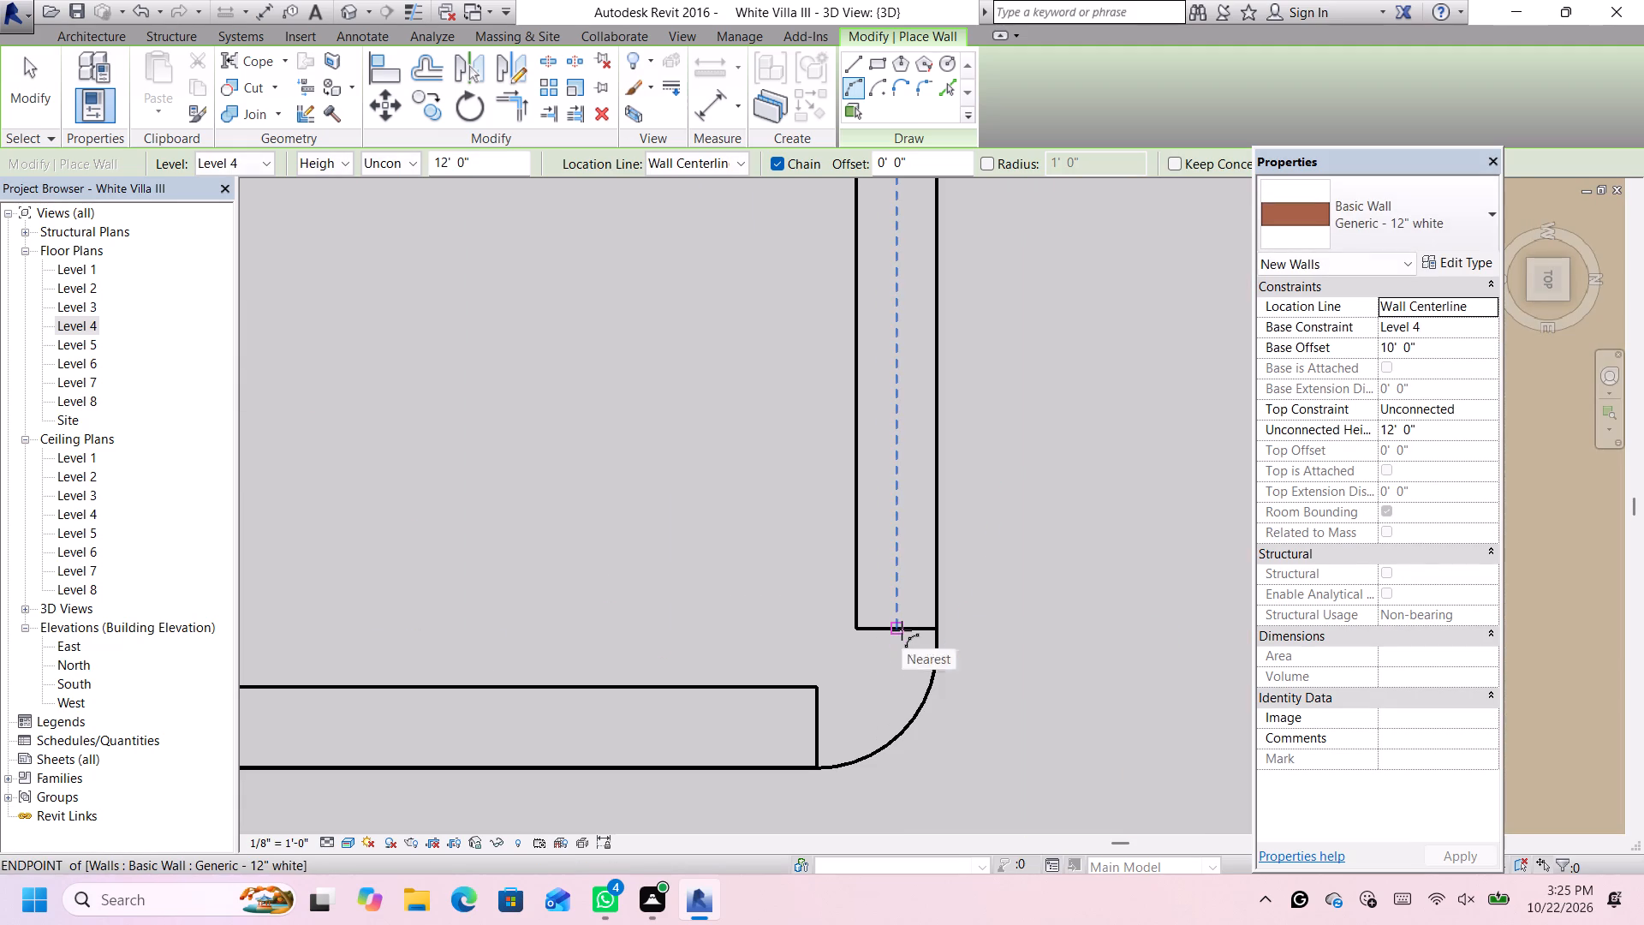
left_click(902, 630)
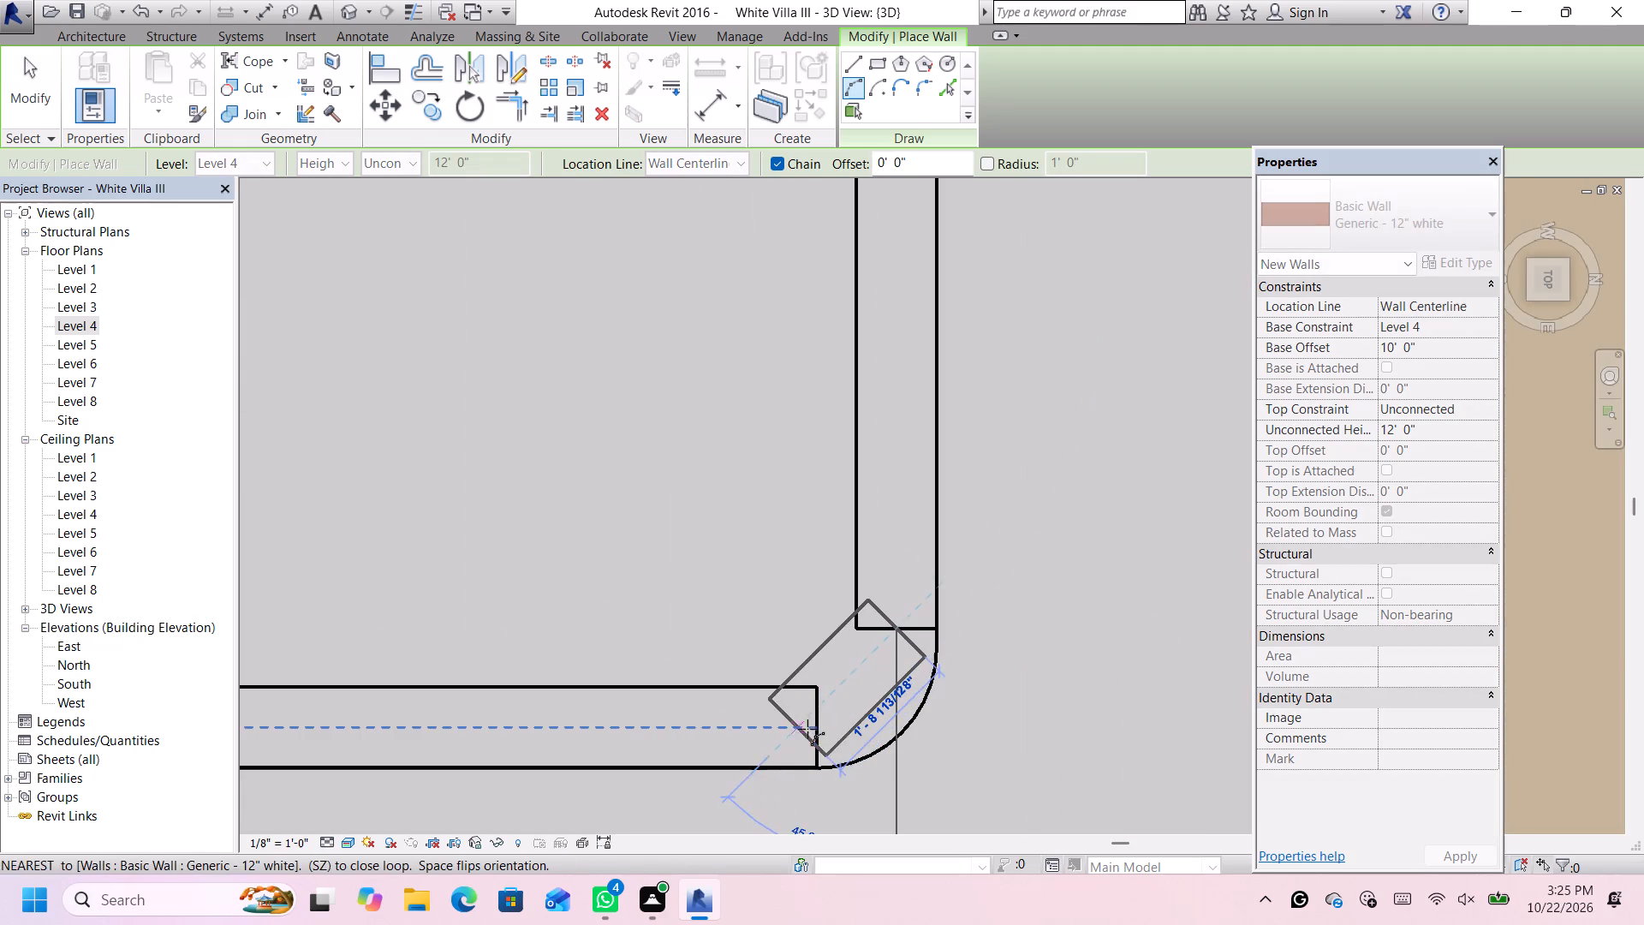
left_click(819, 725)
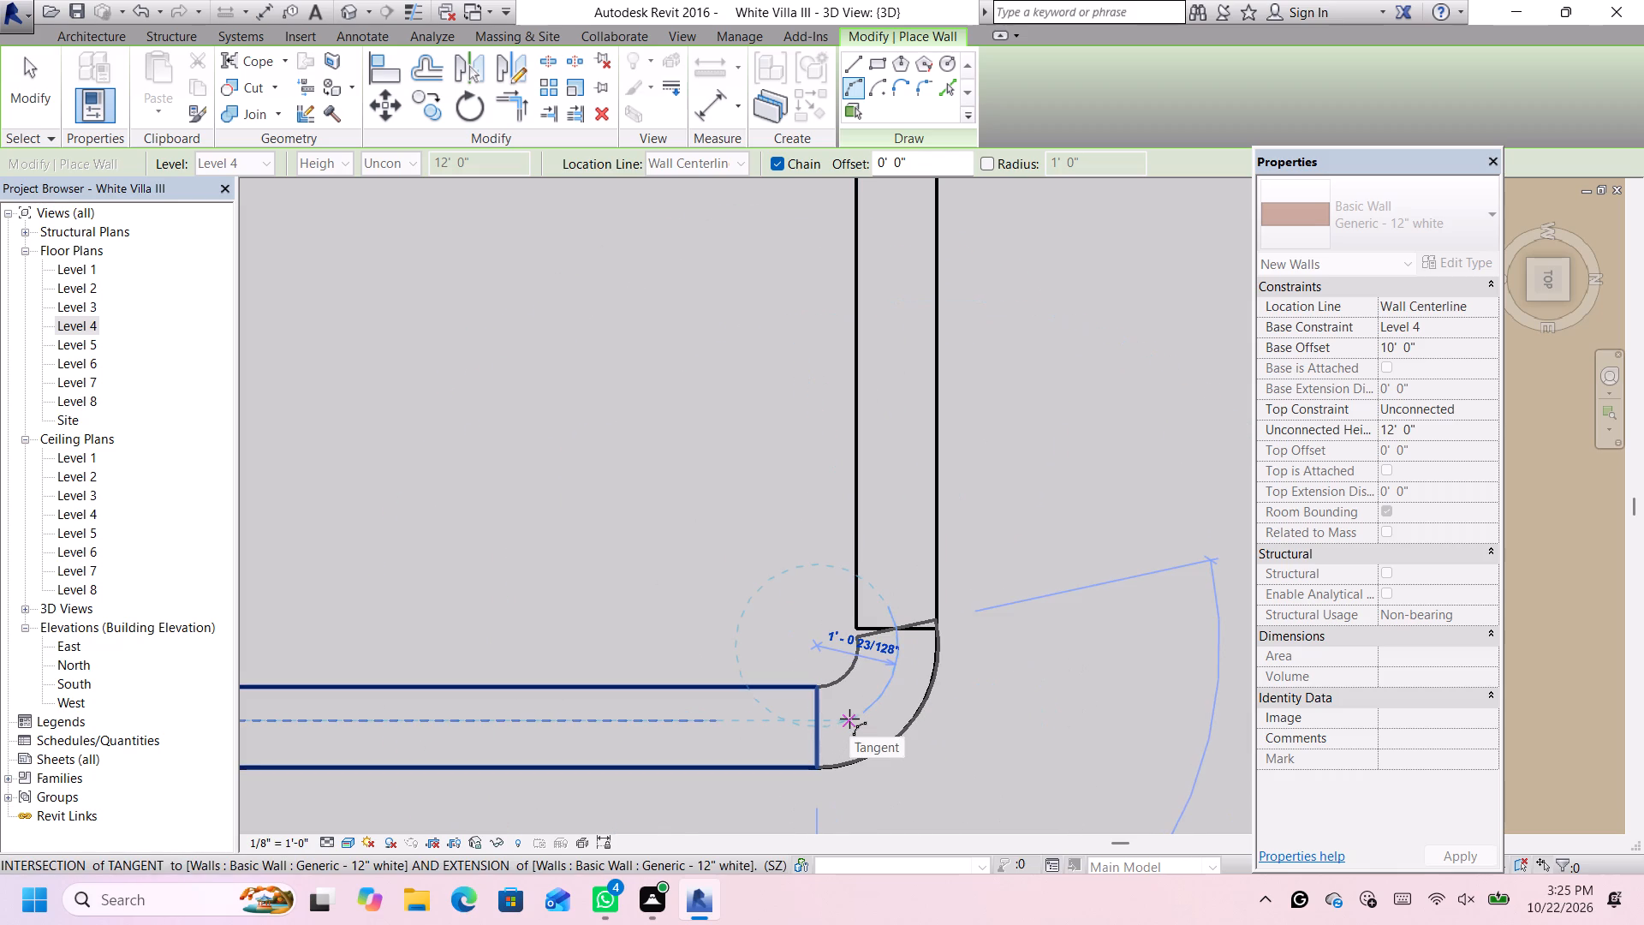
left_click(849, 719)
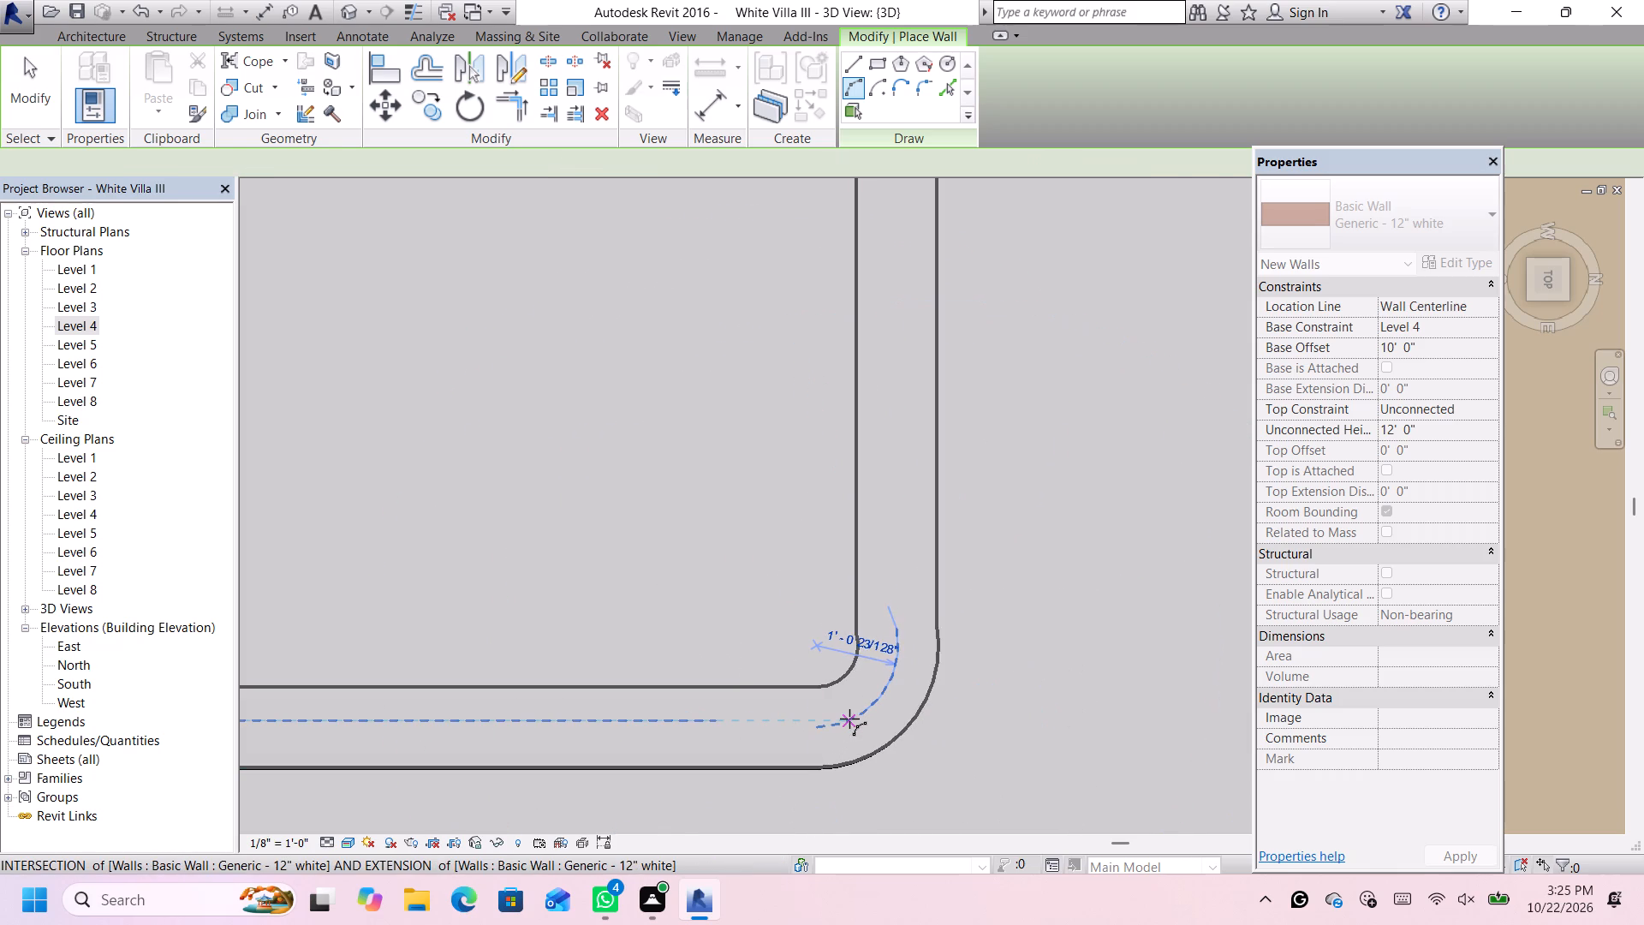
scroll(849, 719, "down", 12)
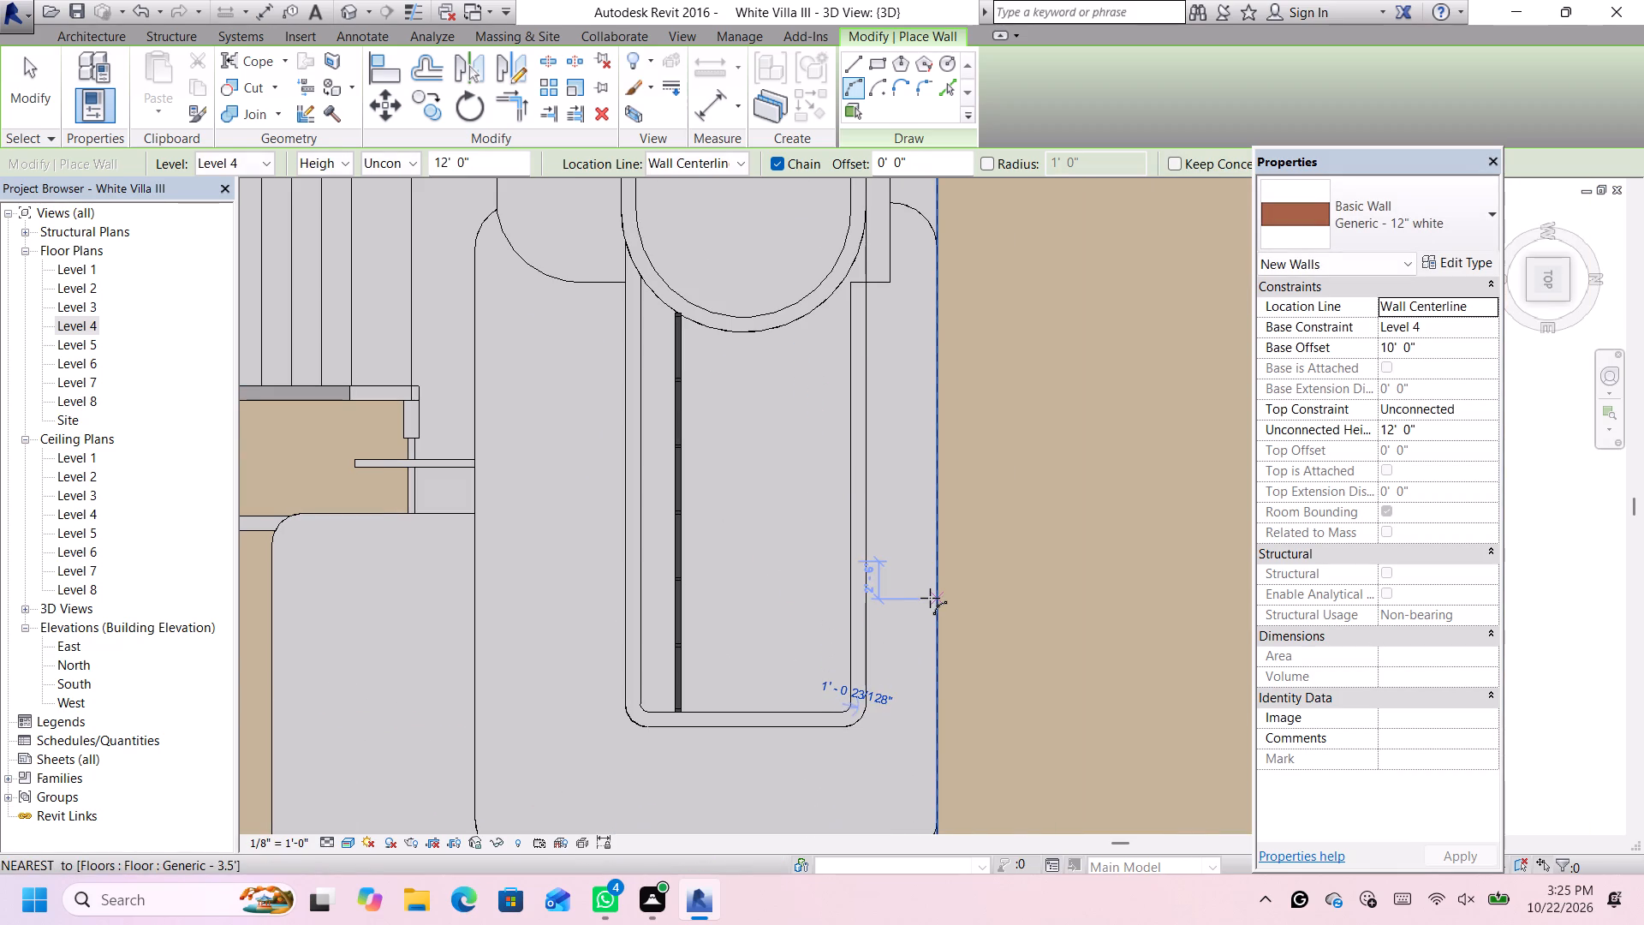
key("Escape")
key("Escape")
In an angled 3D view from the southeast, set the upper Storefront curtain wall's base offset to 5' 6".
scroll(838, 636, "down", 2)
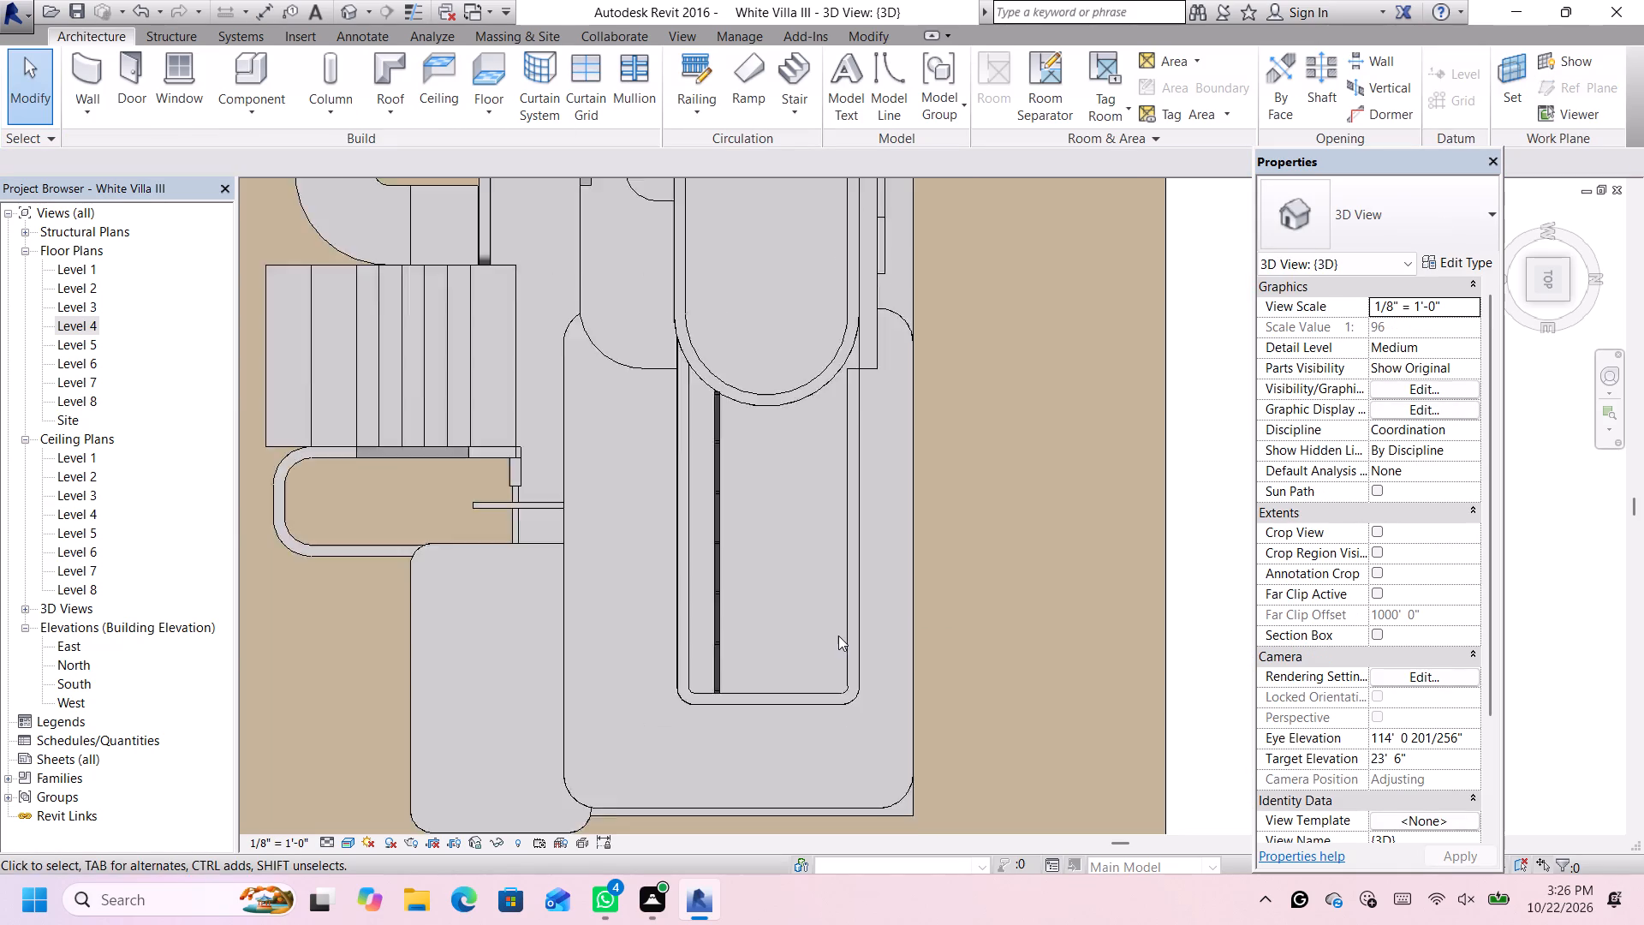
scroll(838, 636, "down", 2)
scroll(762, 485, "up", 6)
scroll(698, 385, "up", 4)
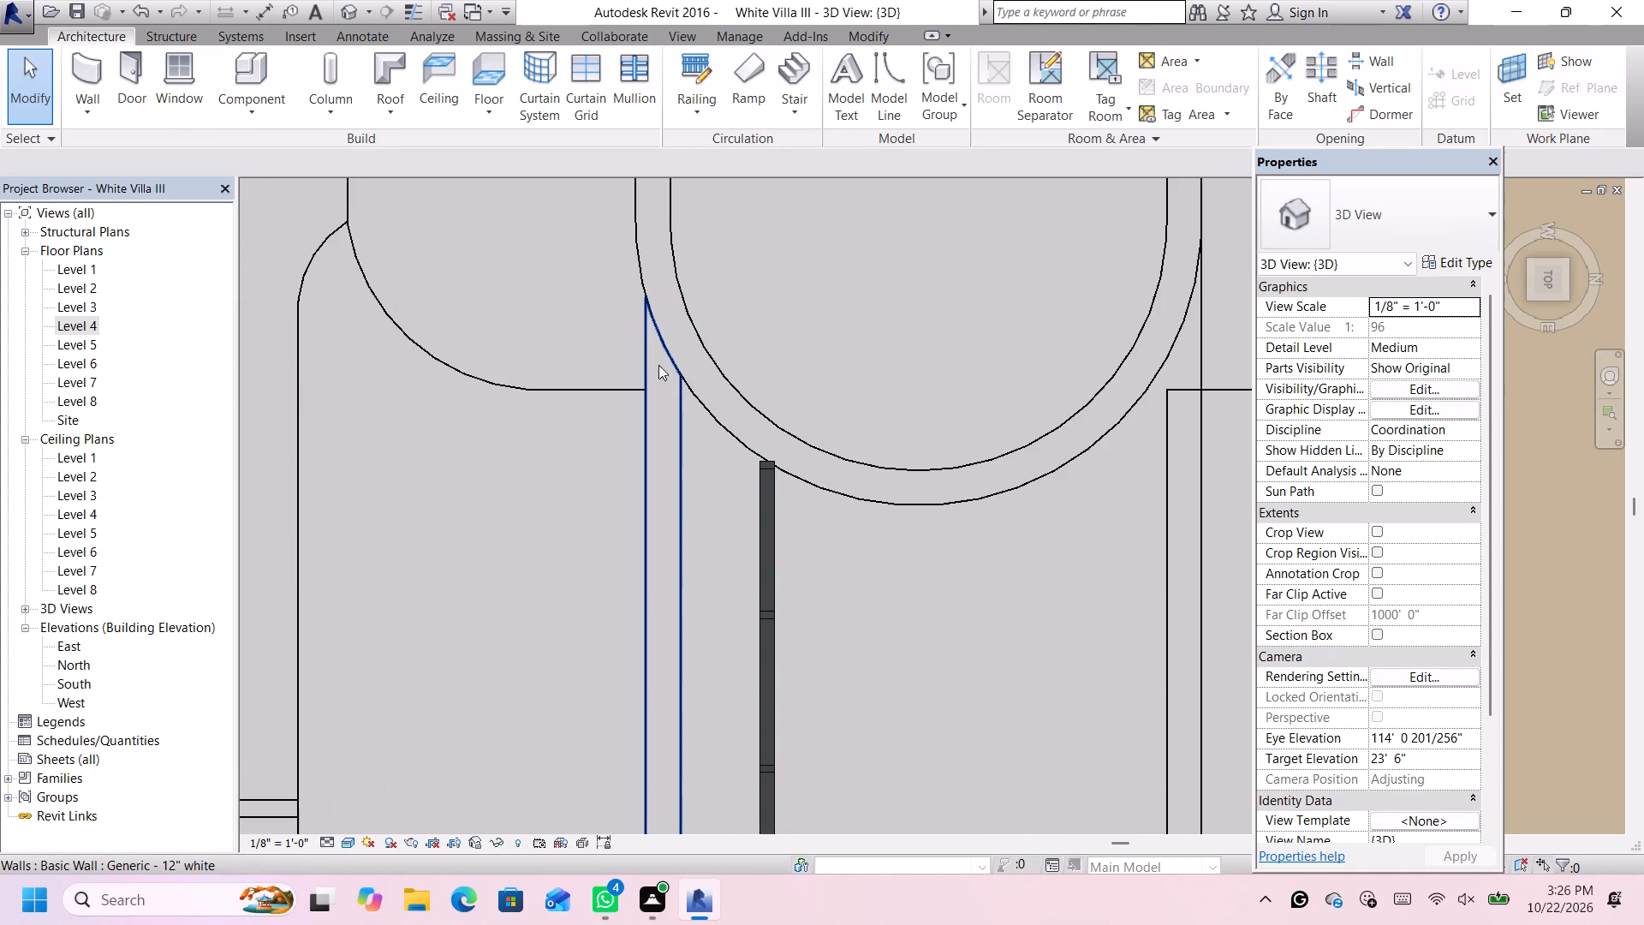
scroll(649, 365, "down", 10)
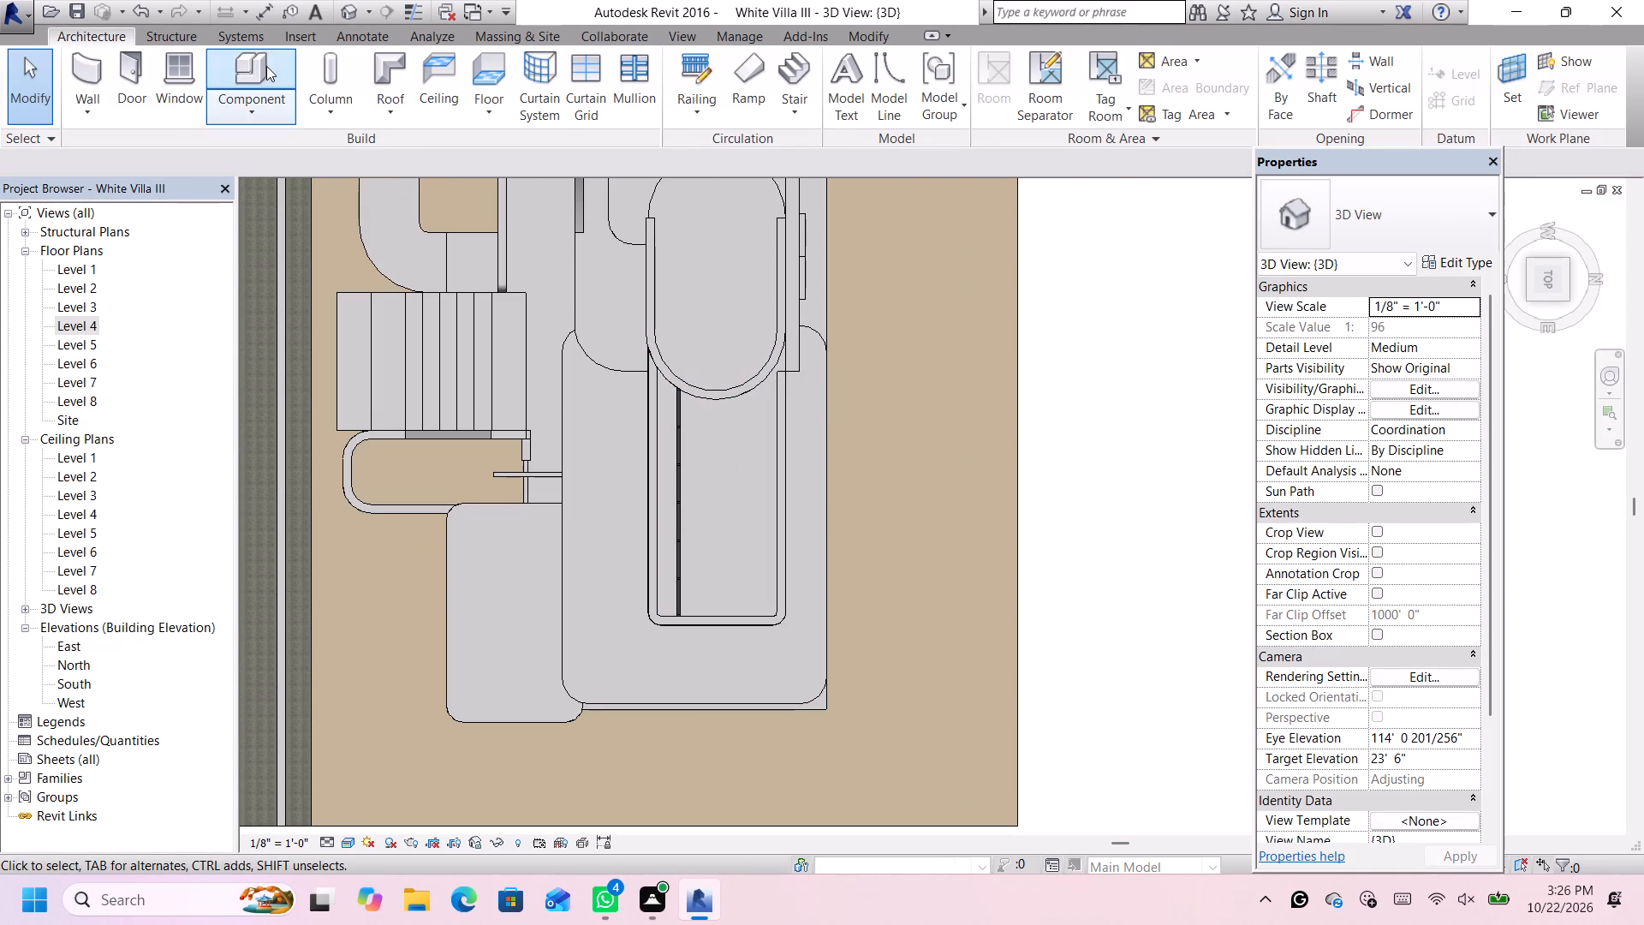
left_click(354, 6)
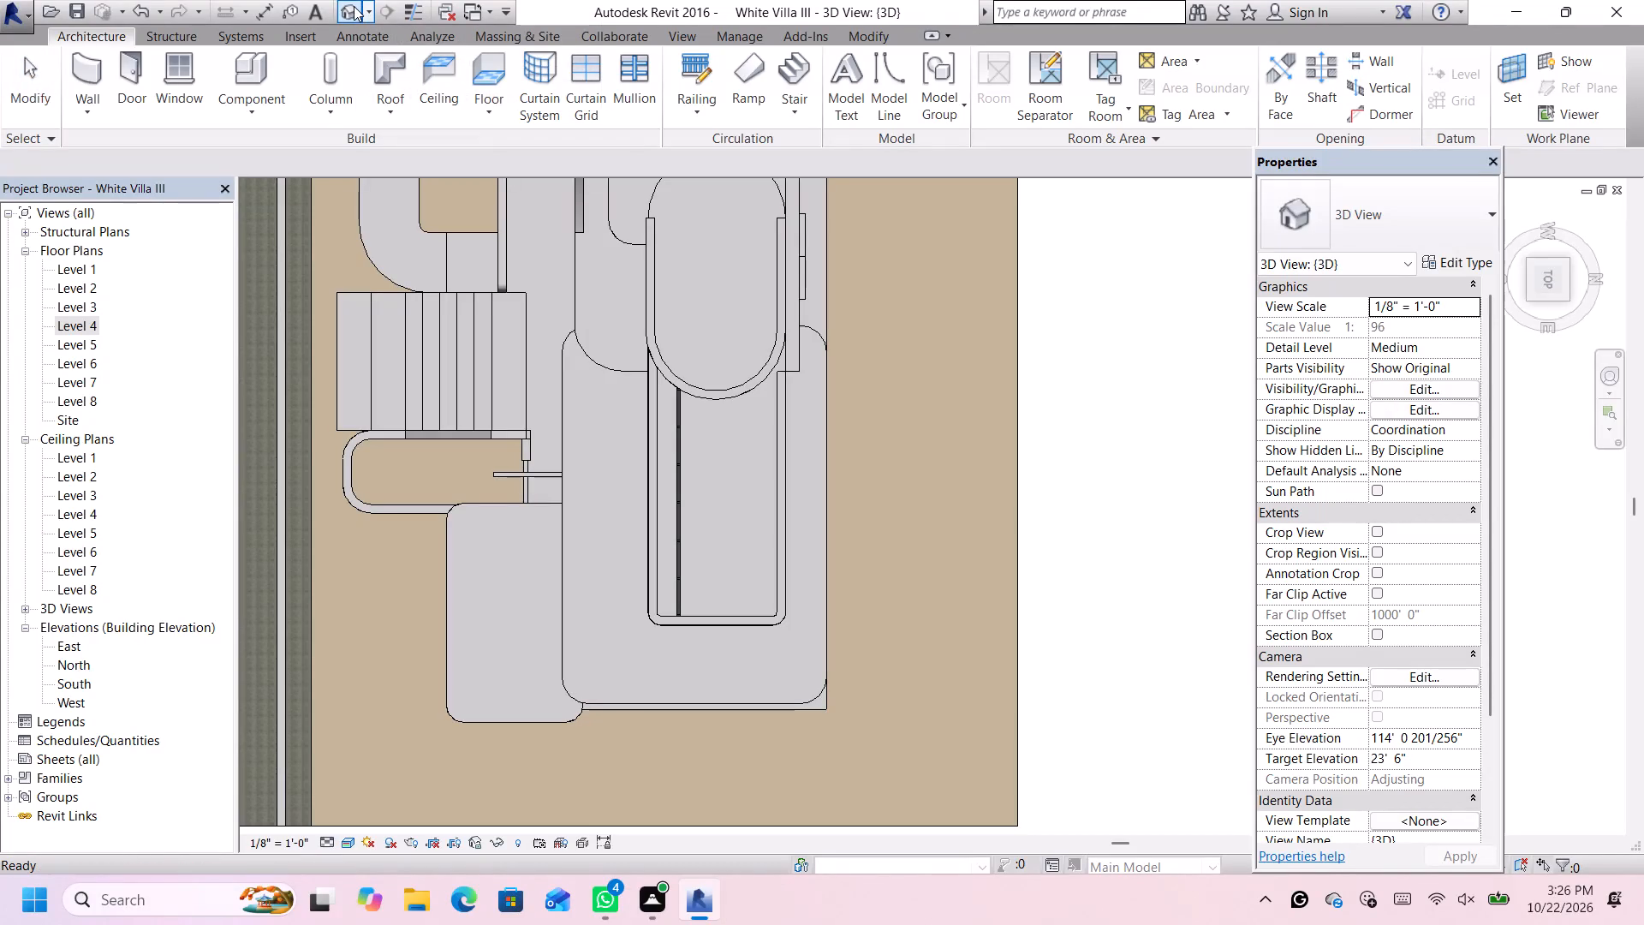
left_click(351, 9)
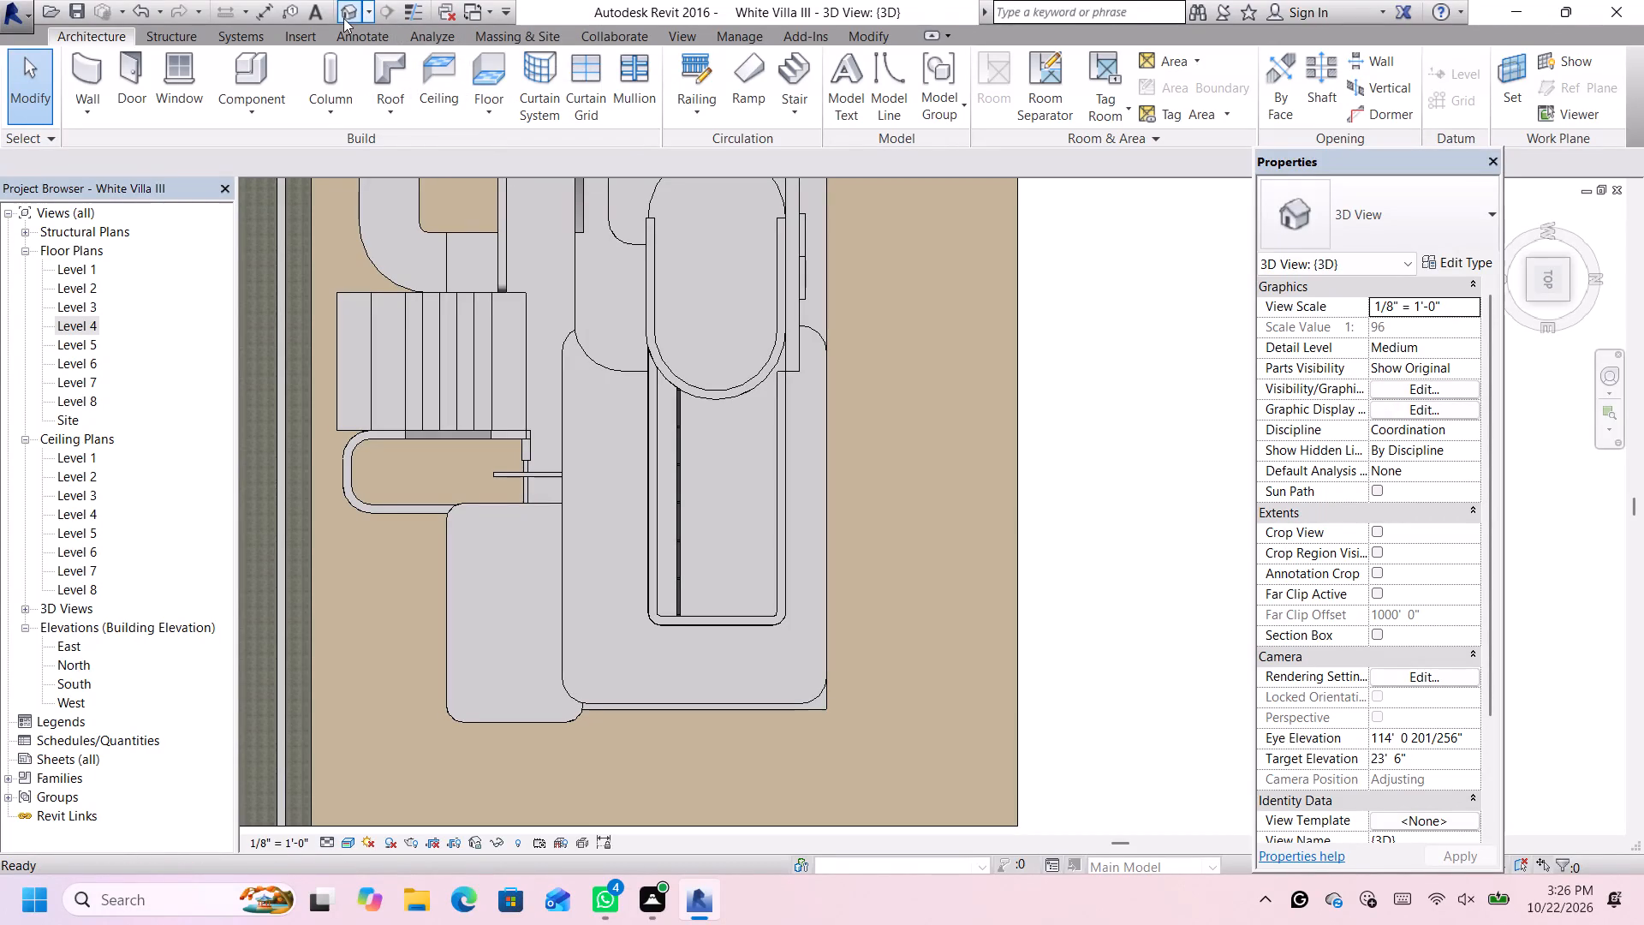
left_click(1531, 297)
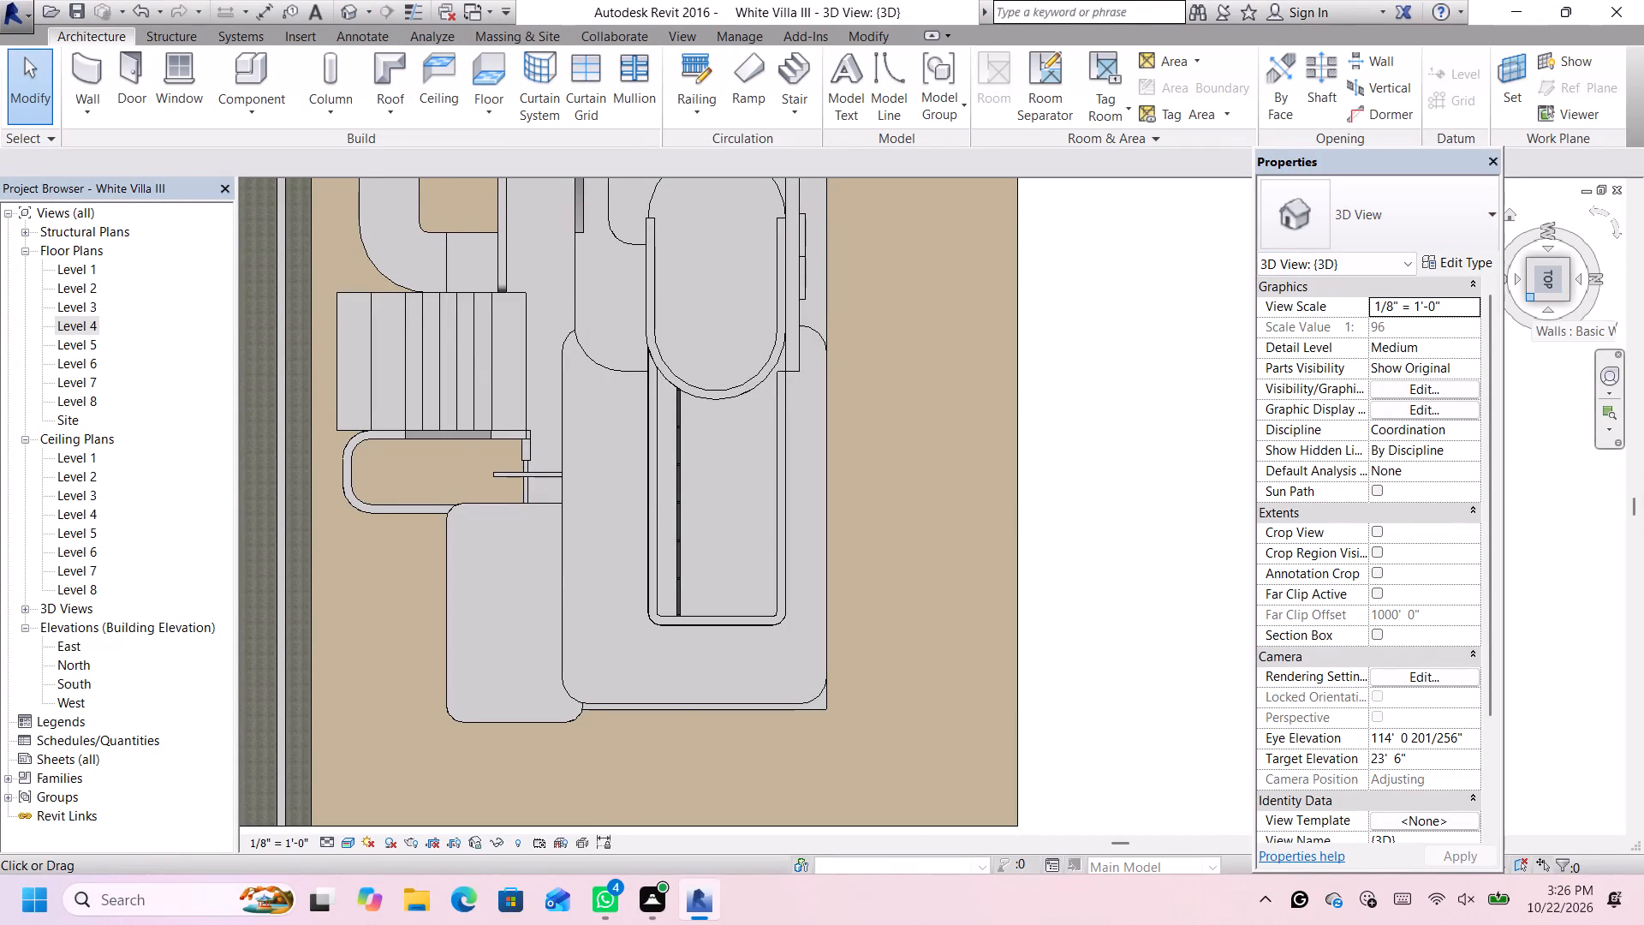
scroll(1067, 421, "up", 5)
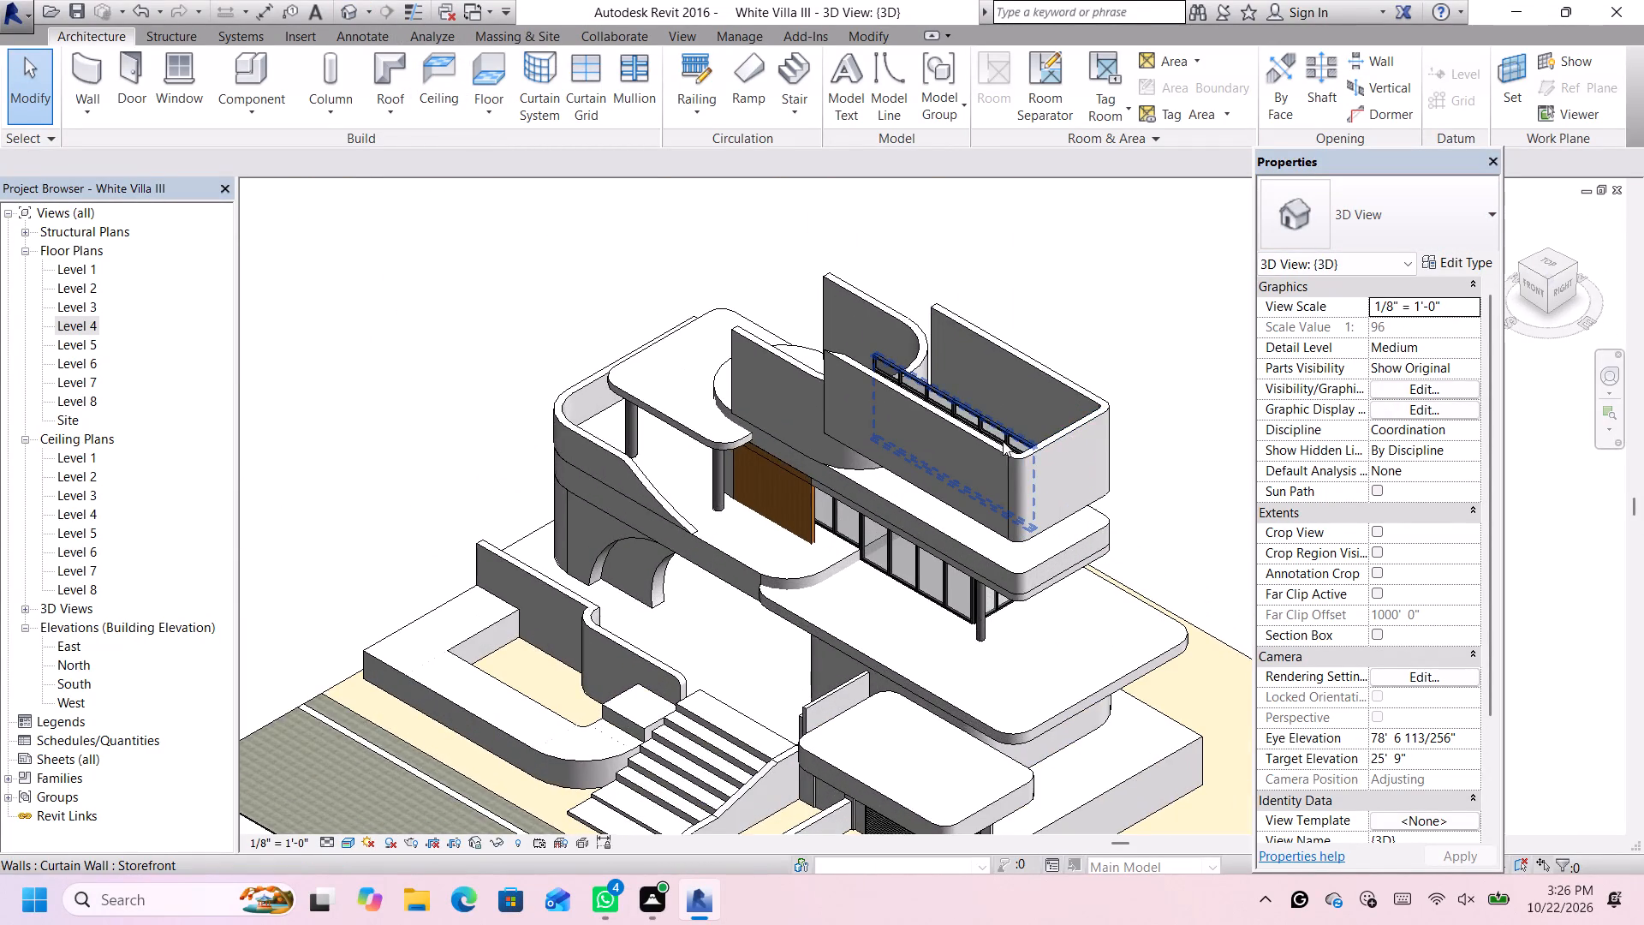
scroll(989, 426, "up", 1)
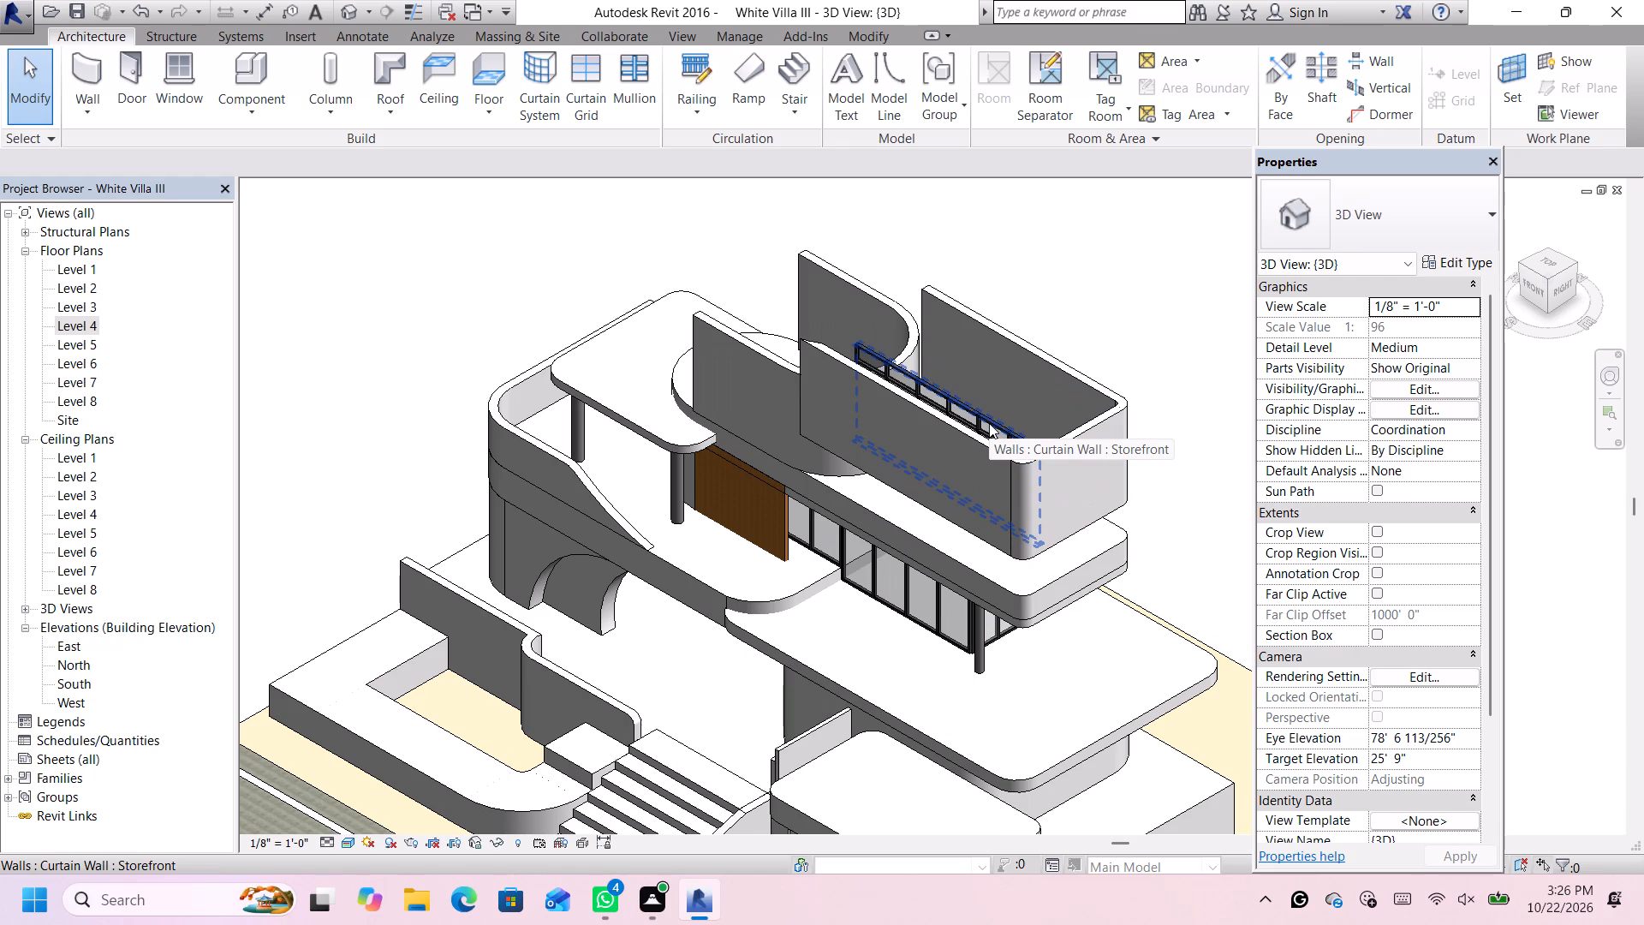
left_click(989, 423)
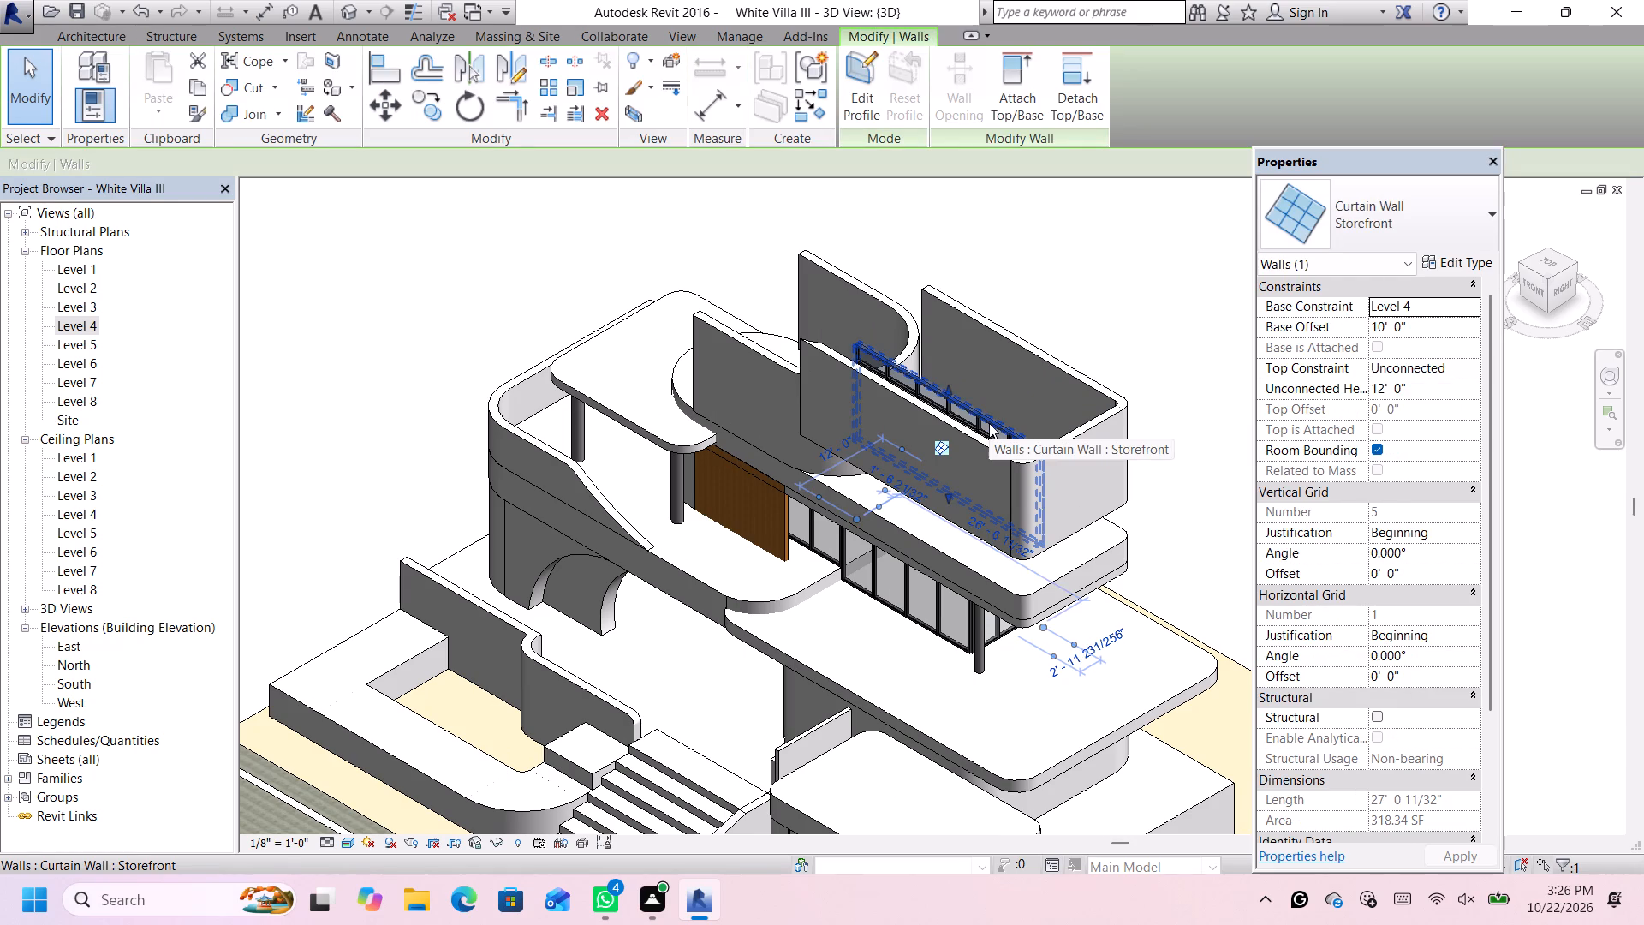
left_click(1423, 323)
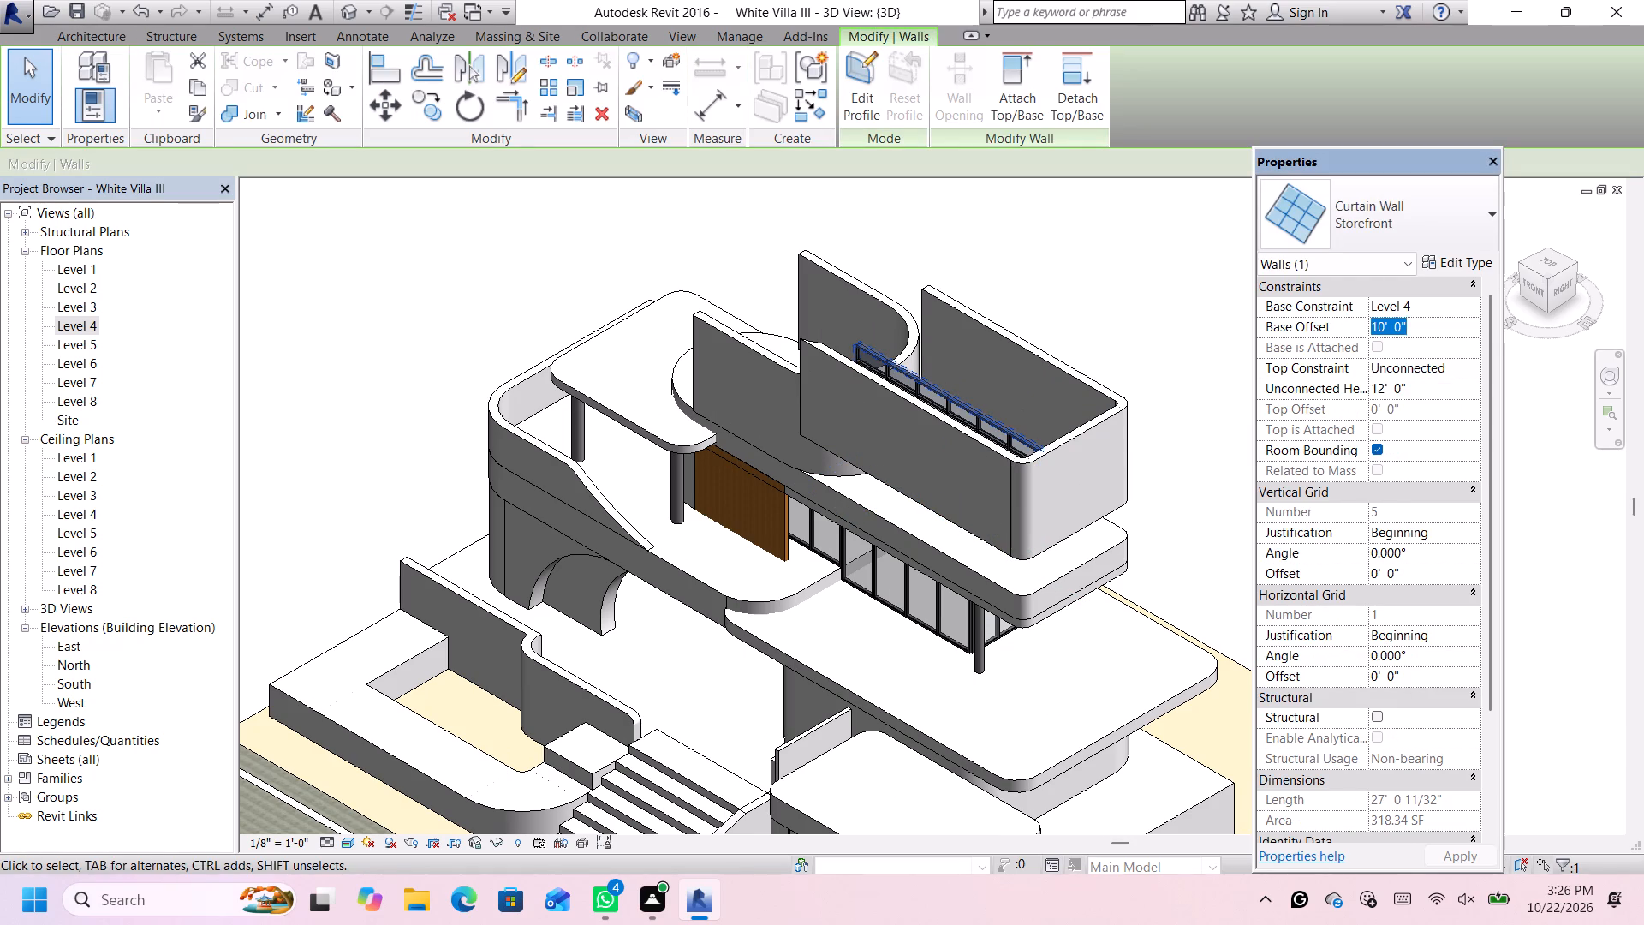
key("BackSpace")
type("5.5'")
key("Return")
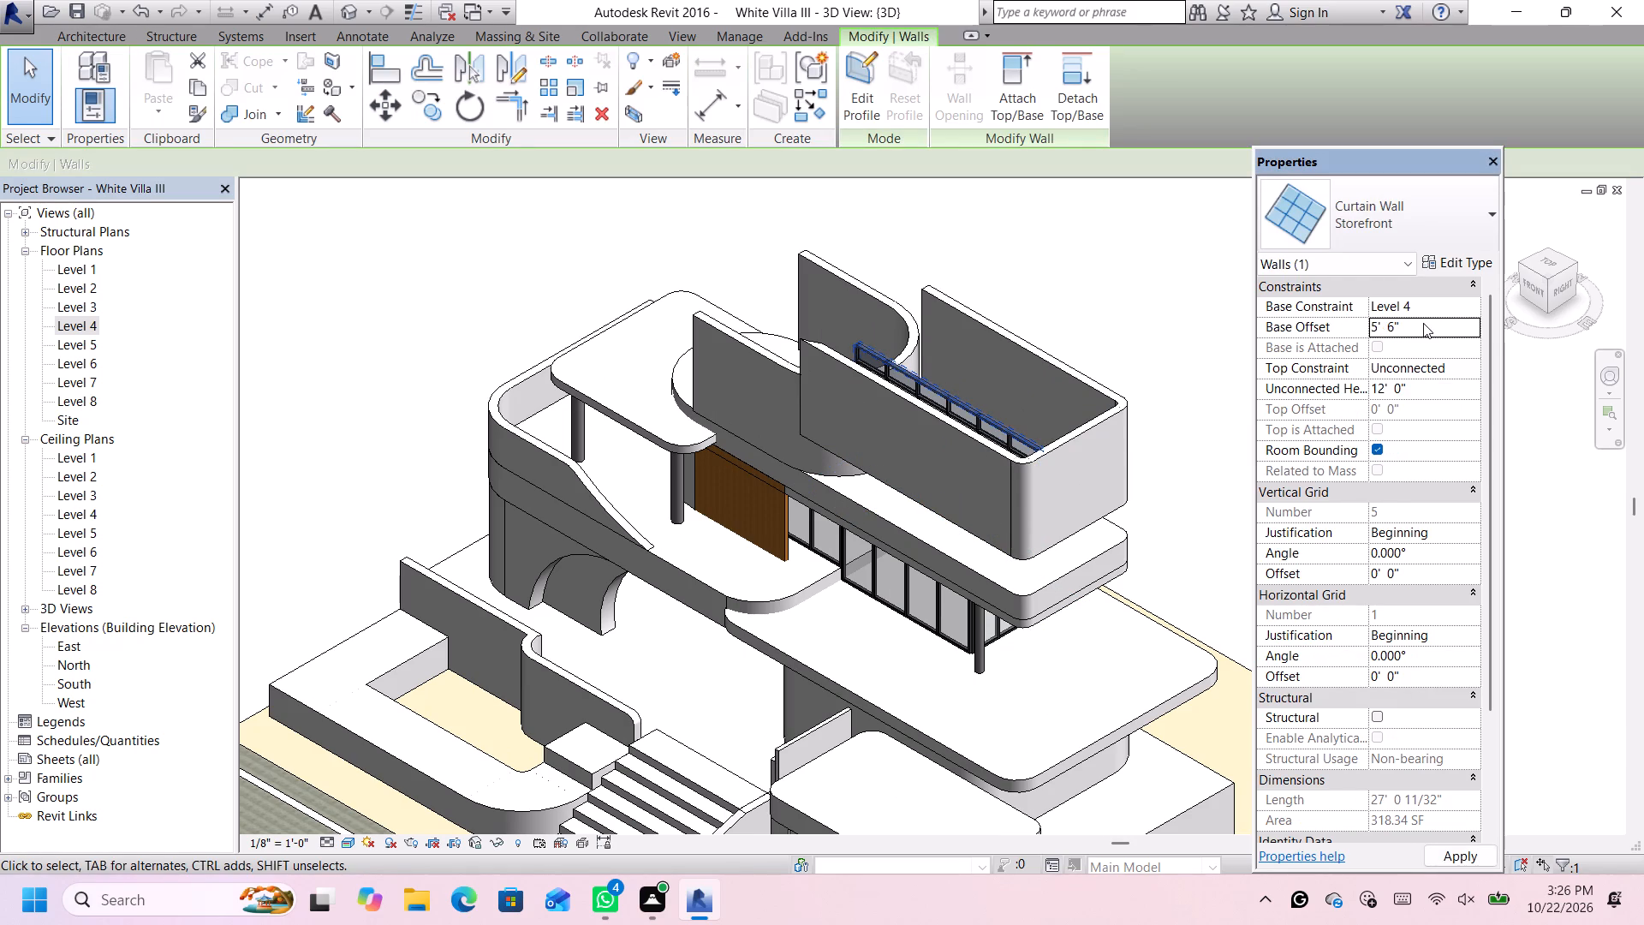
key("Return")
Dismiss the pop-up notification and set the base offset of the upper roof's long north wall to 5' 6".
scroll(995, 484, "up", 2)
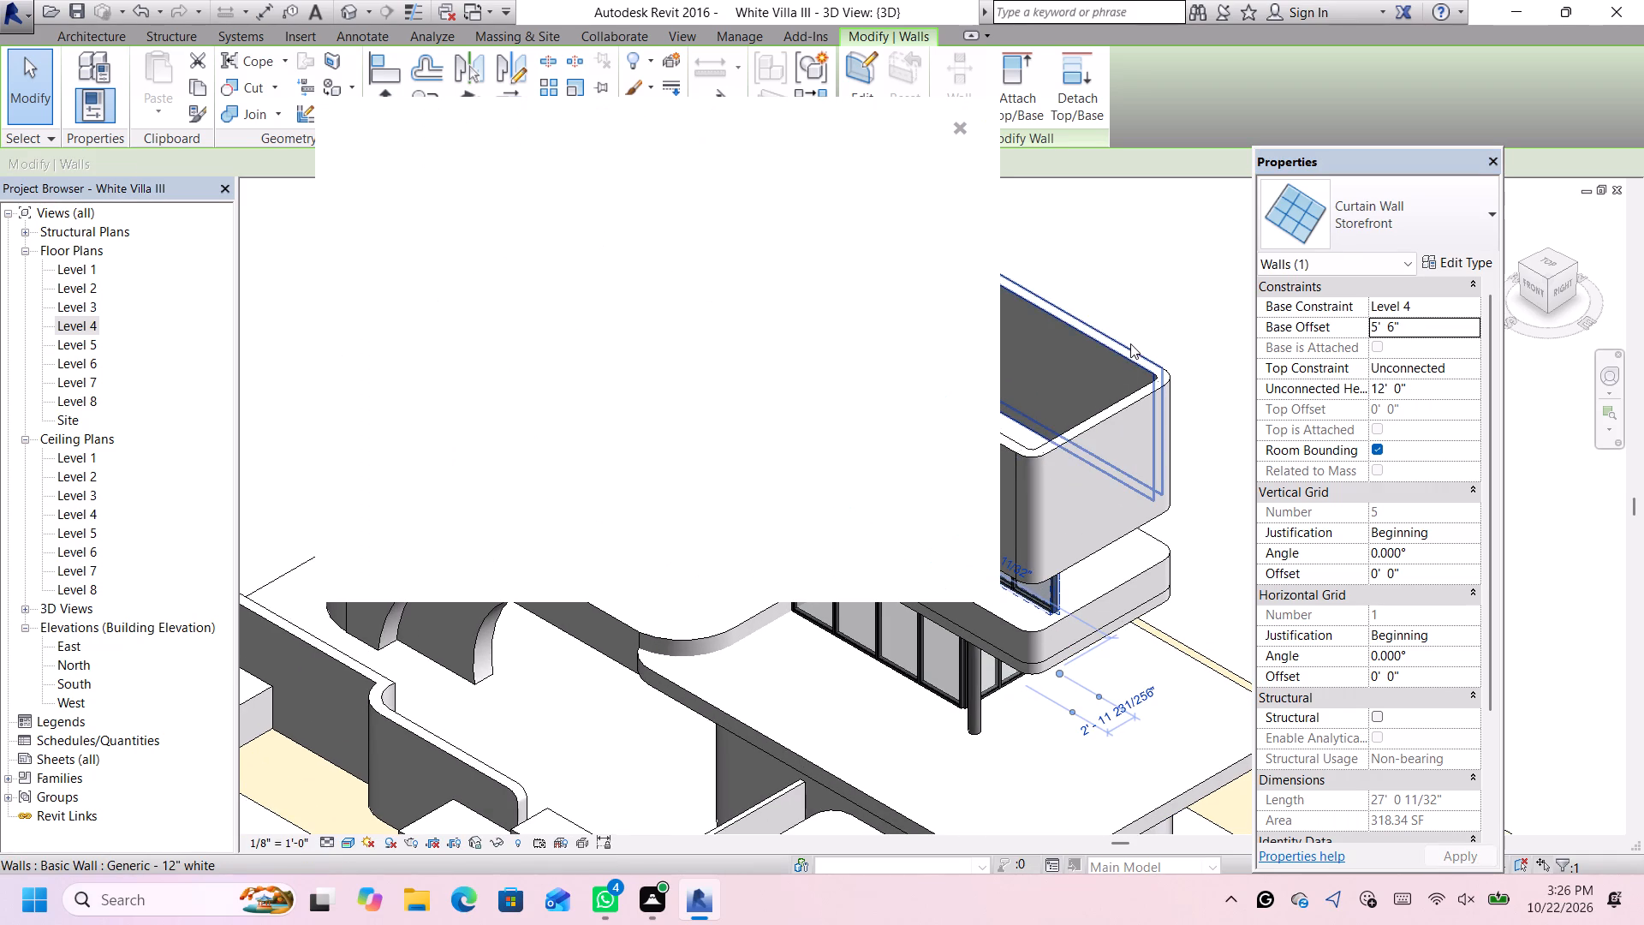
left_click(1130, 343)
left_click(962, 125)
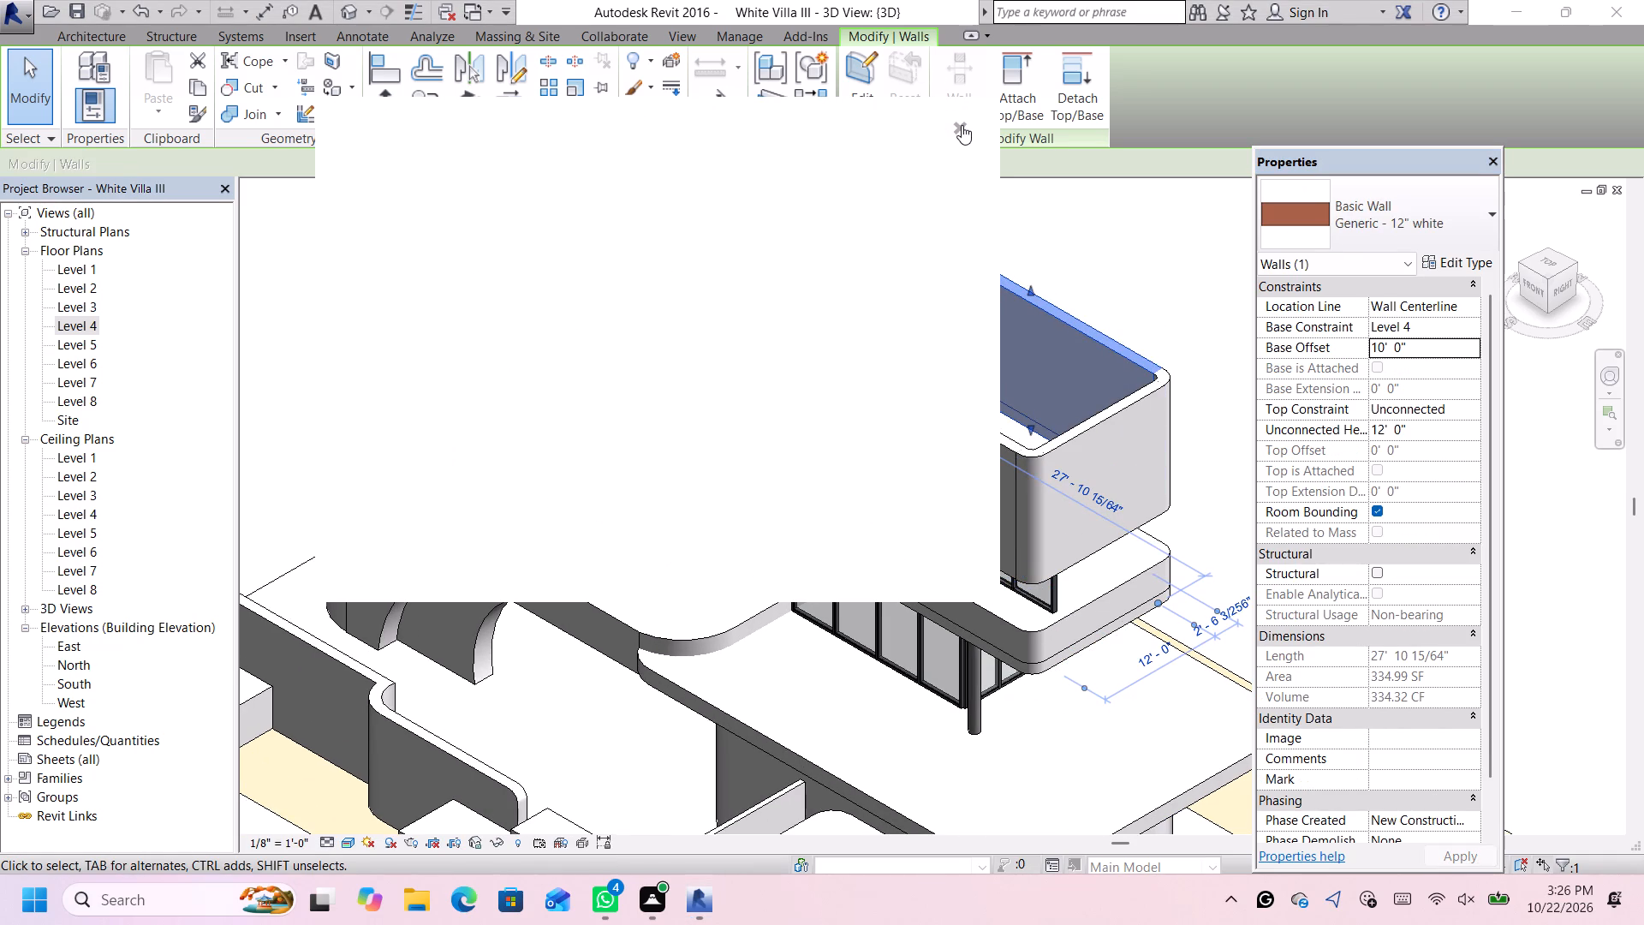
left_click(1421, 347)
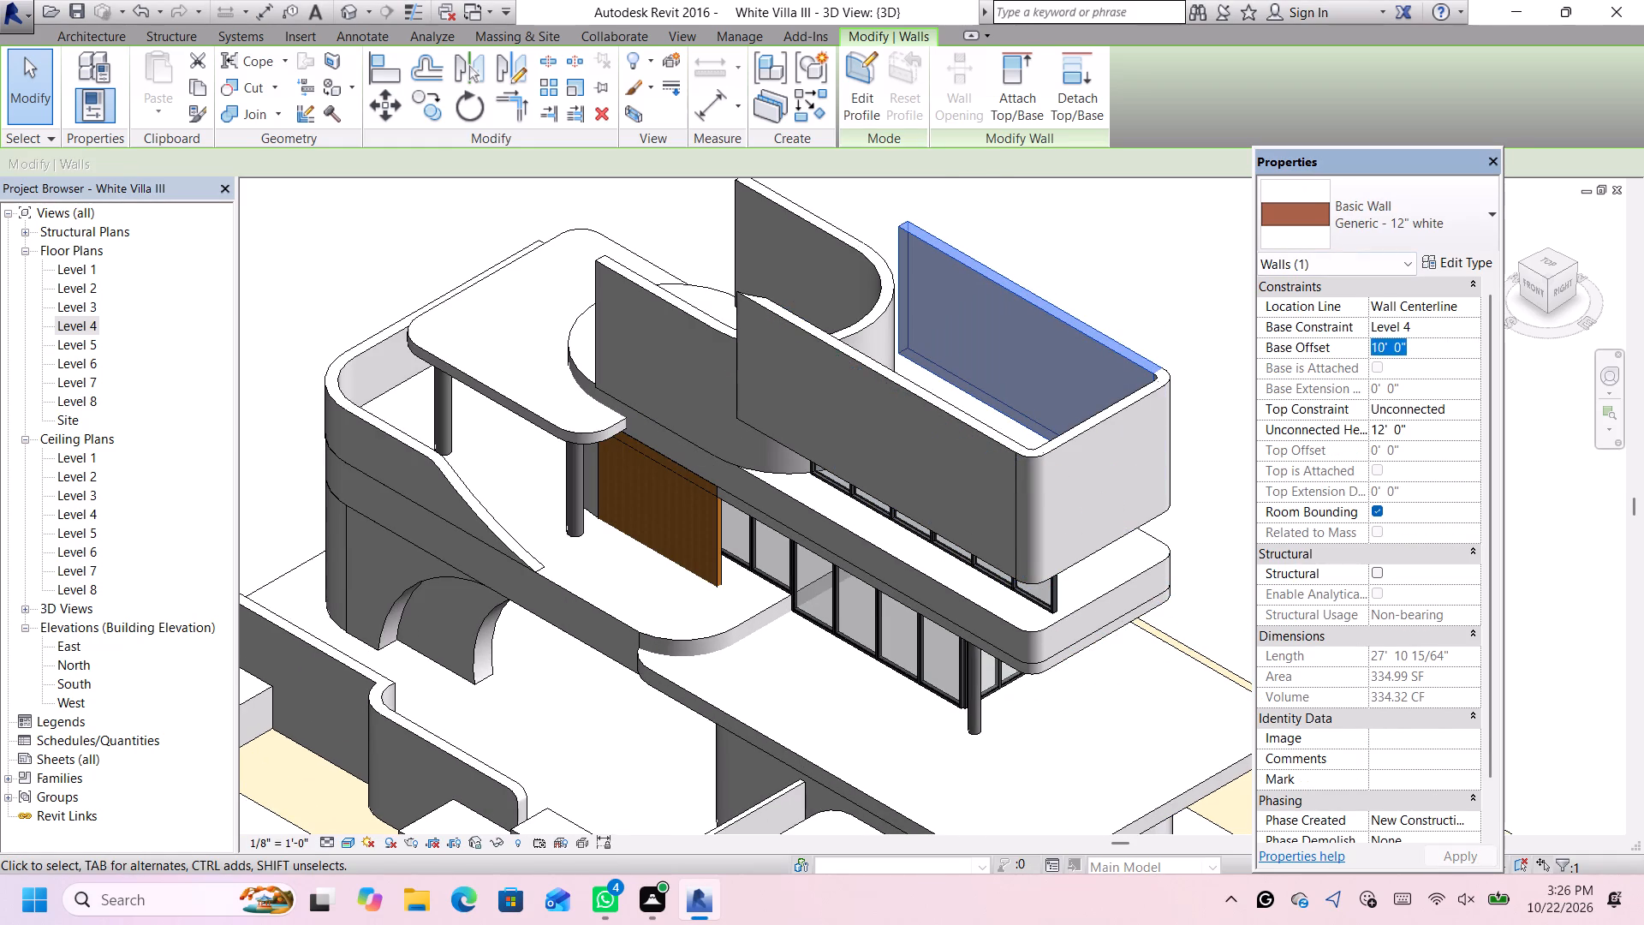
key("BackSpace")
type("5.5'")
key("Return")
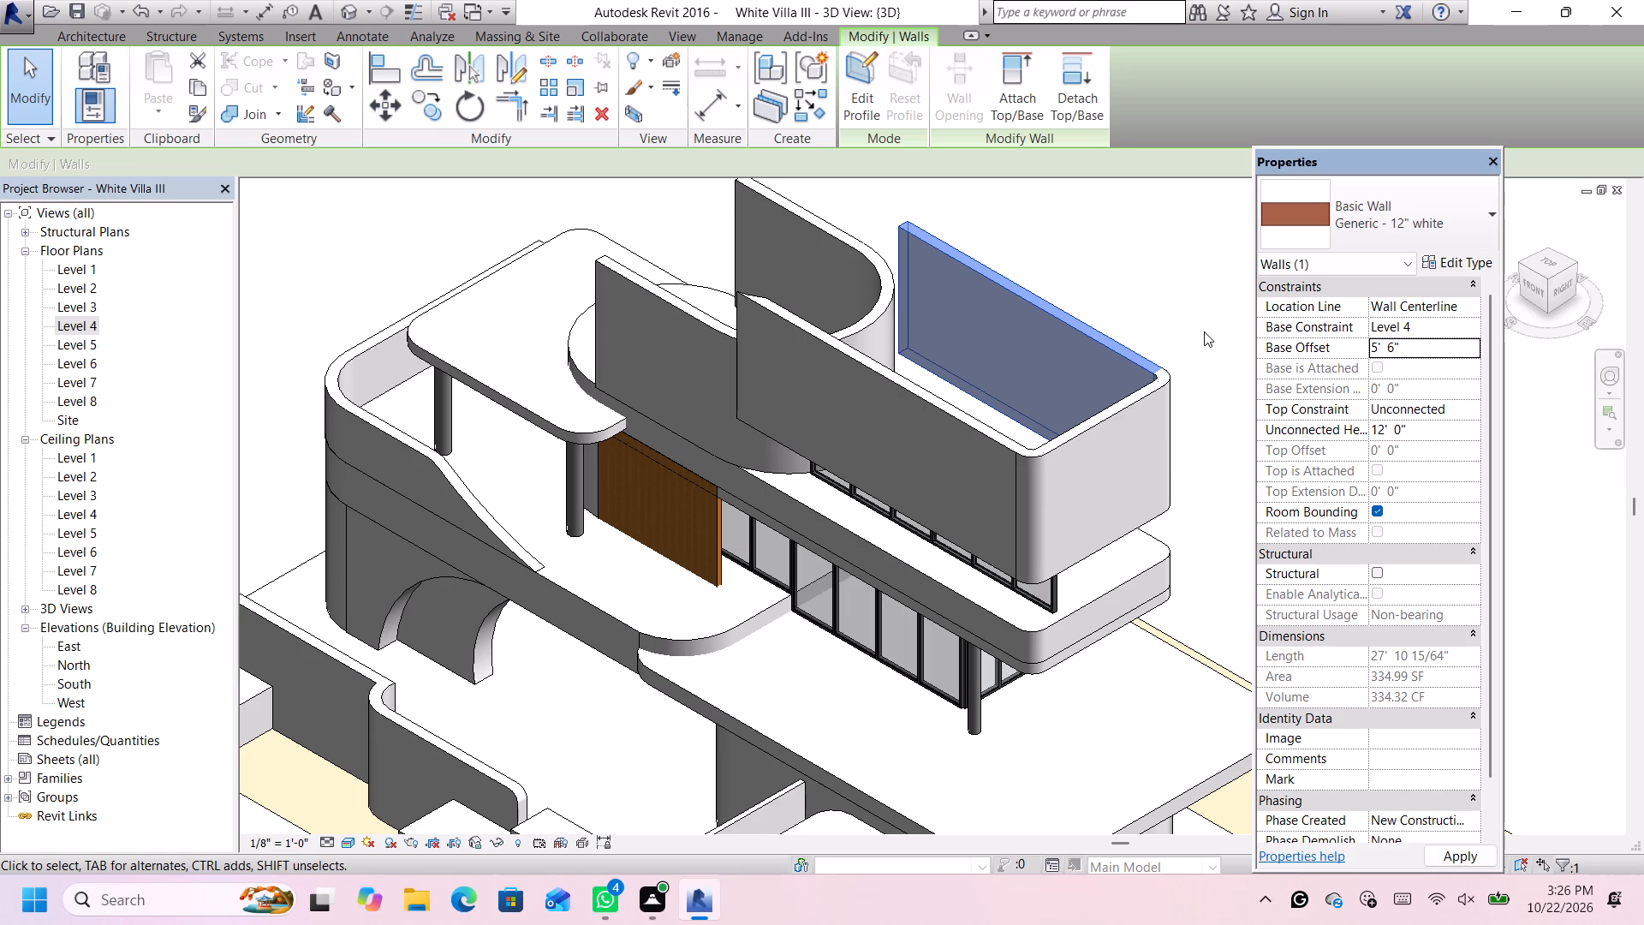
Set the base offset of the curved northeast corner wall to 5' 6".
scroll(1155, 371, "up", 3)
left_click(1161, 378)
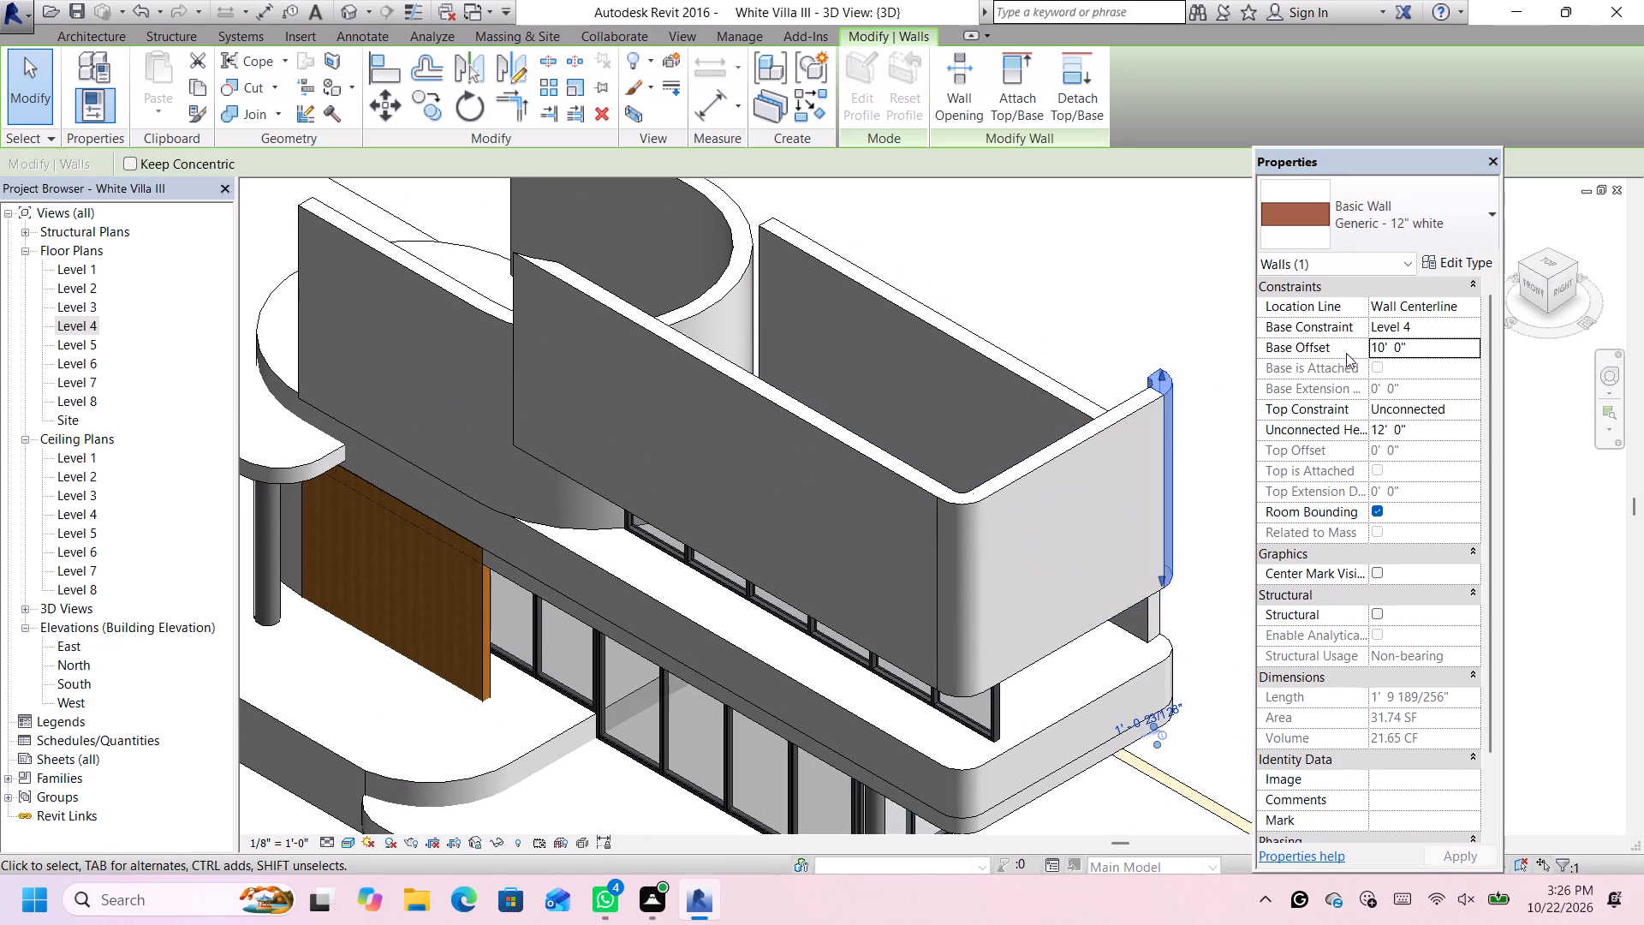
left_click(1426, 346)
key("BackSpace")
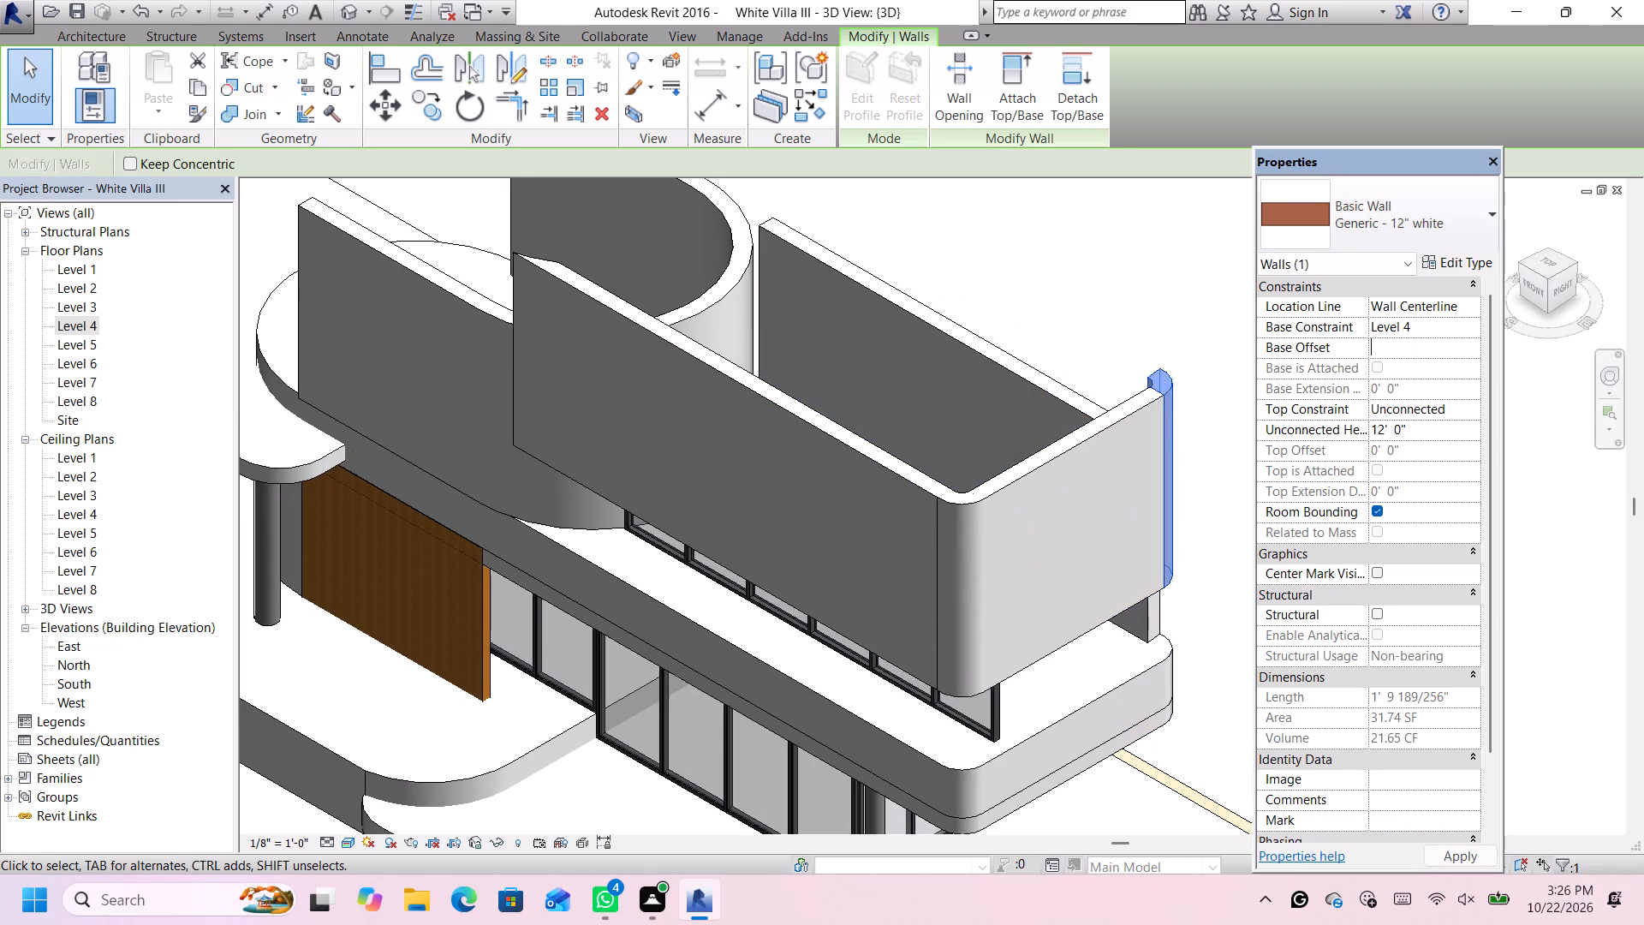
type("5.5")
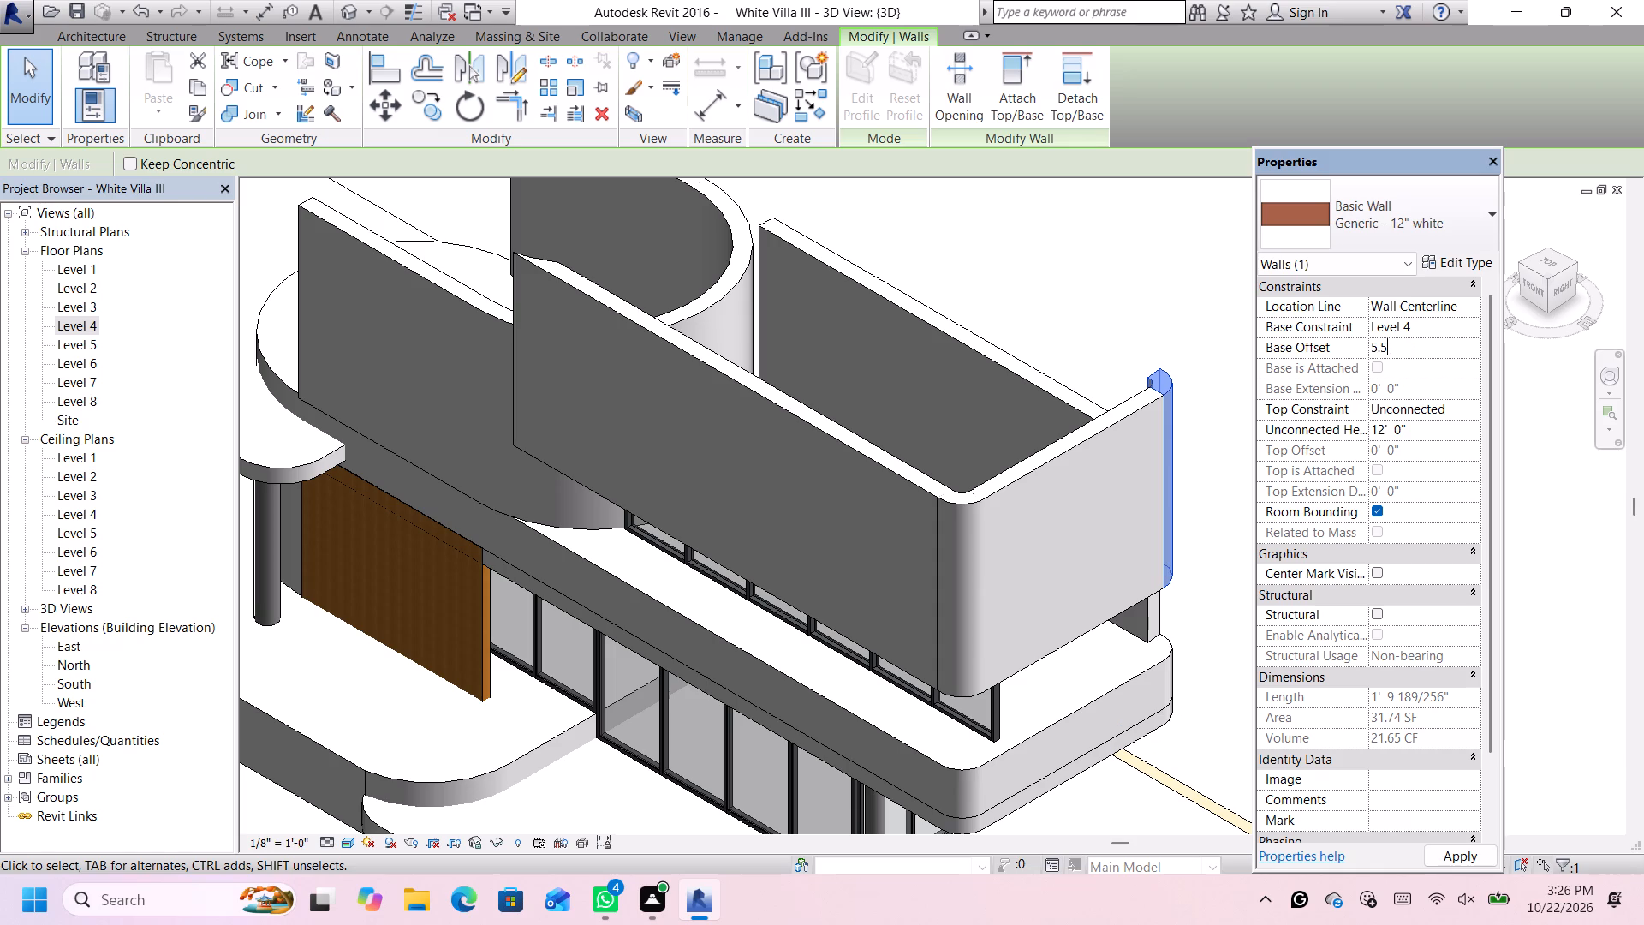
key("apostrophe")
key("Return")
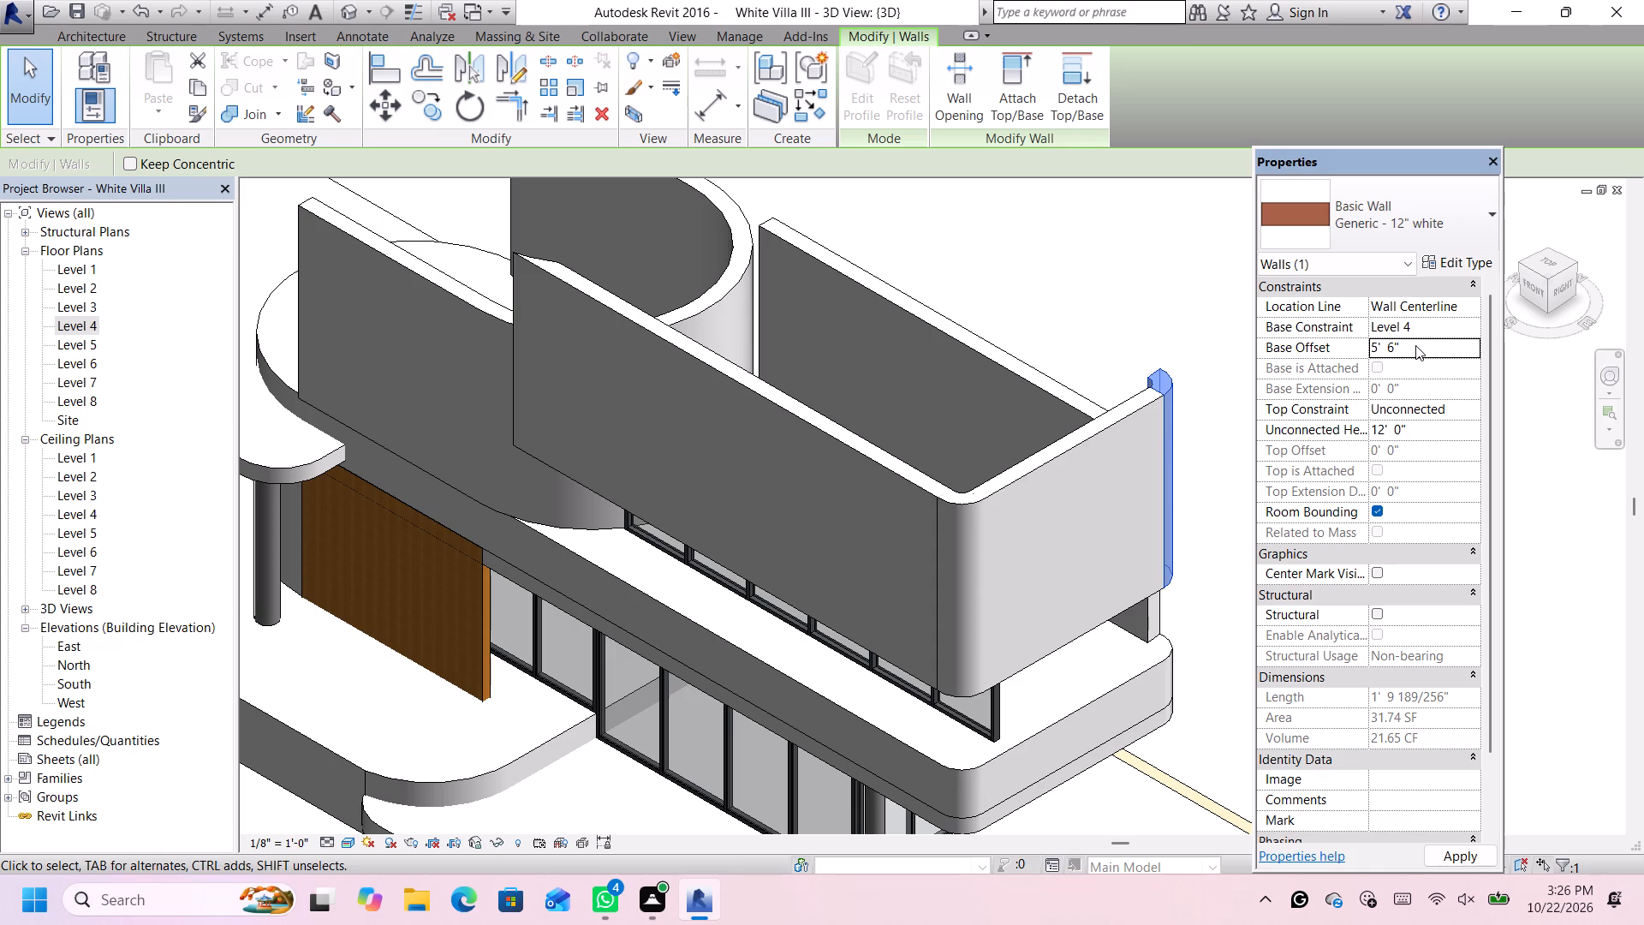
key("Return")
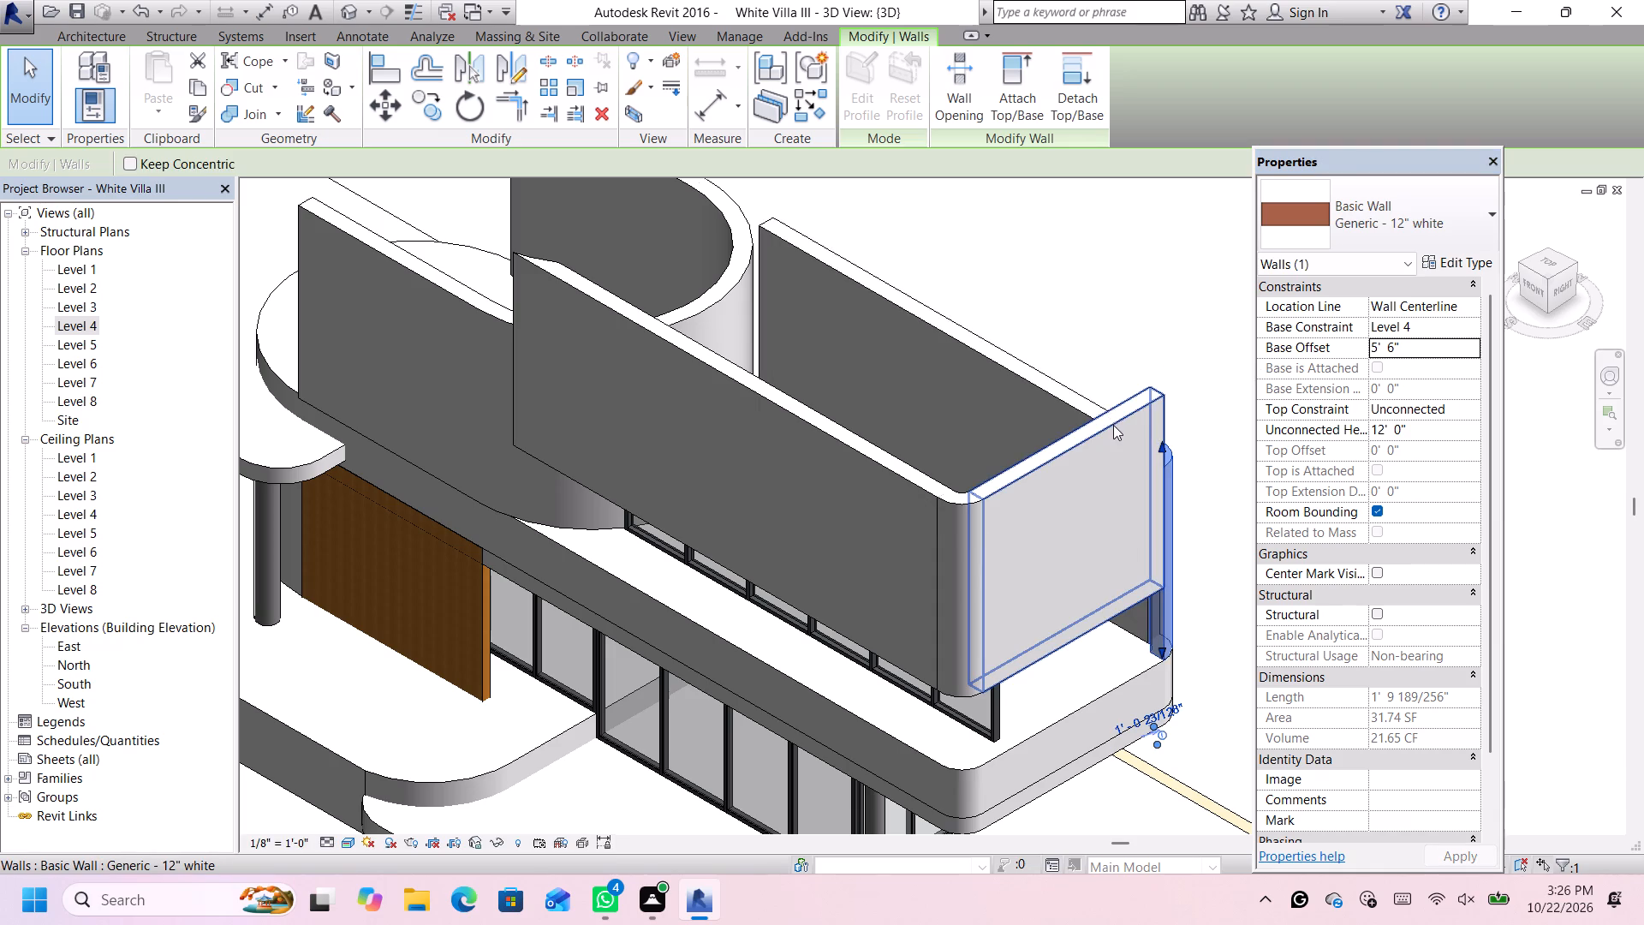
Set the base offset of the straight 13' east wall to 5' 6".
left_click(1113, 425)
left_click(1449, 343)
key("BackSpace")
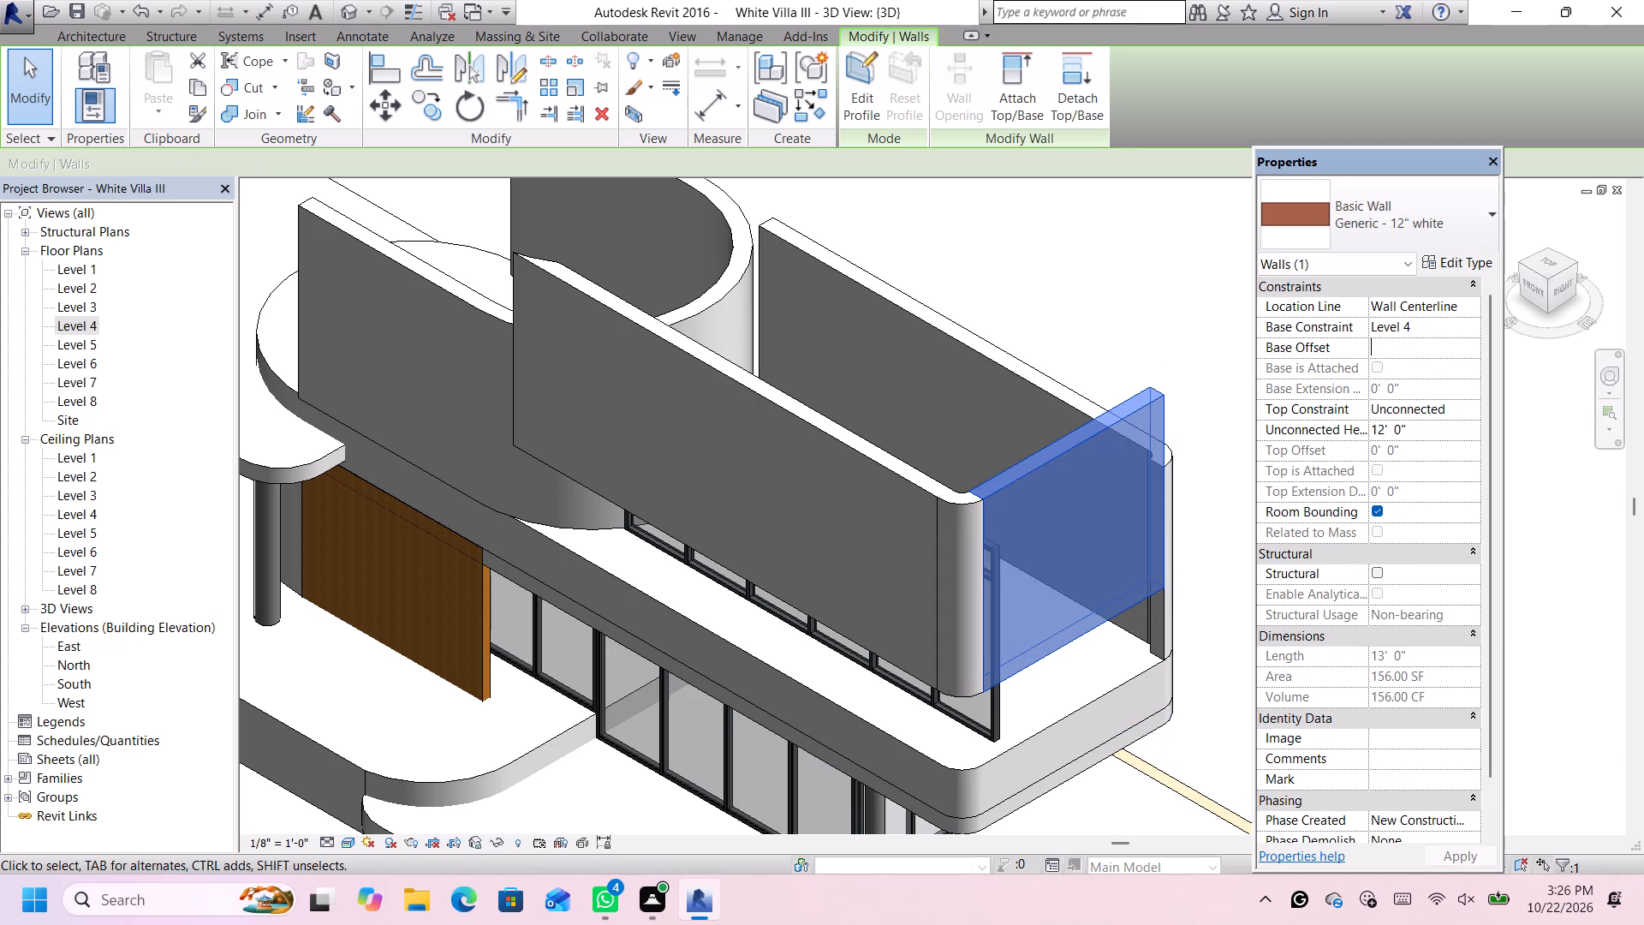
type("5.5'")
key("Return")
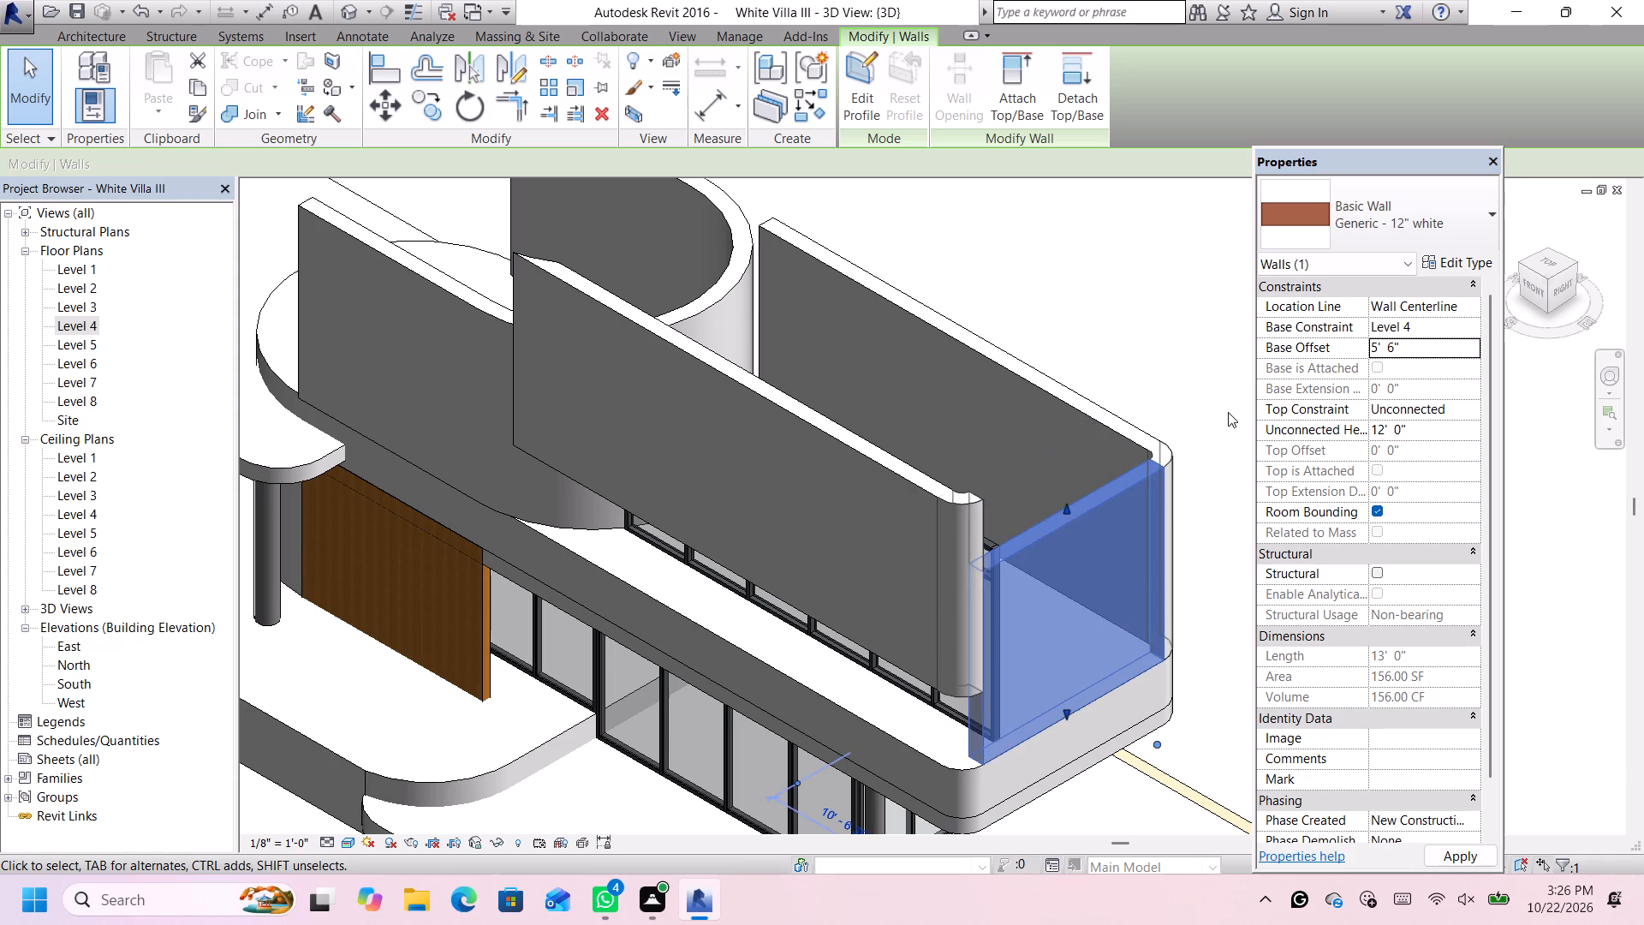
Set the base offset of the curved southeast corner wall to 5' 6".
left_click(970, 513)
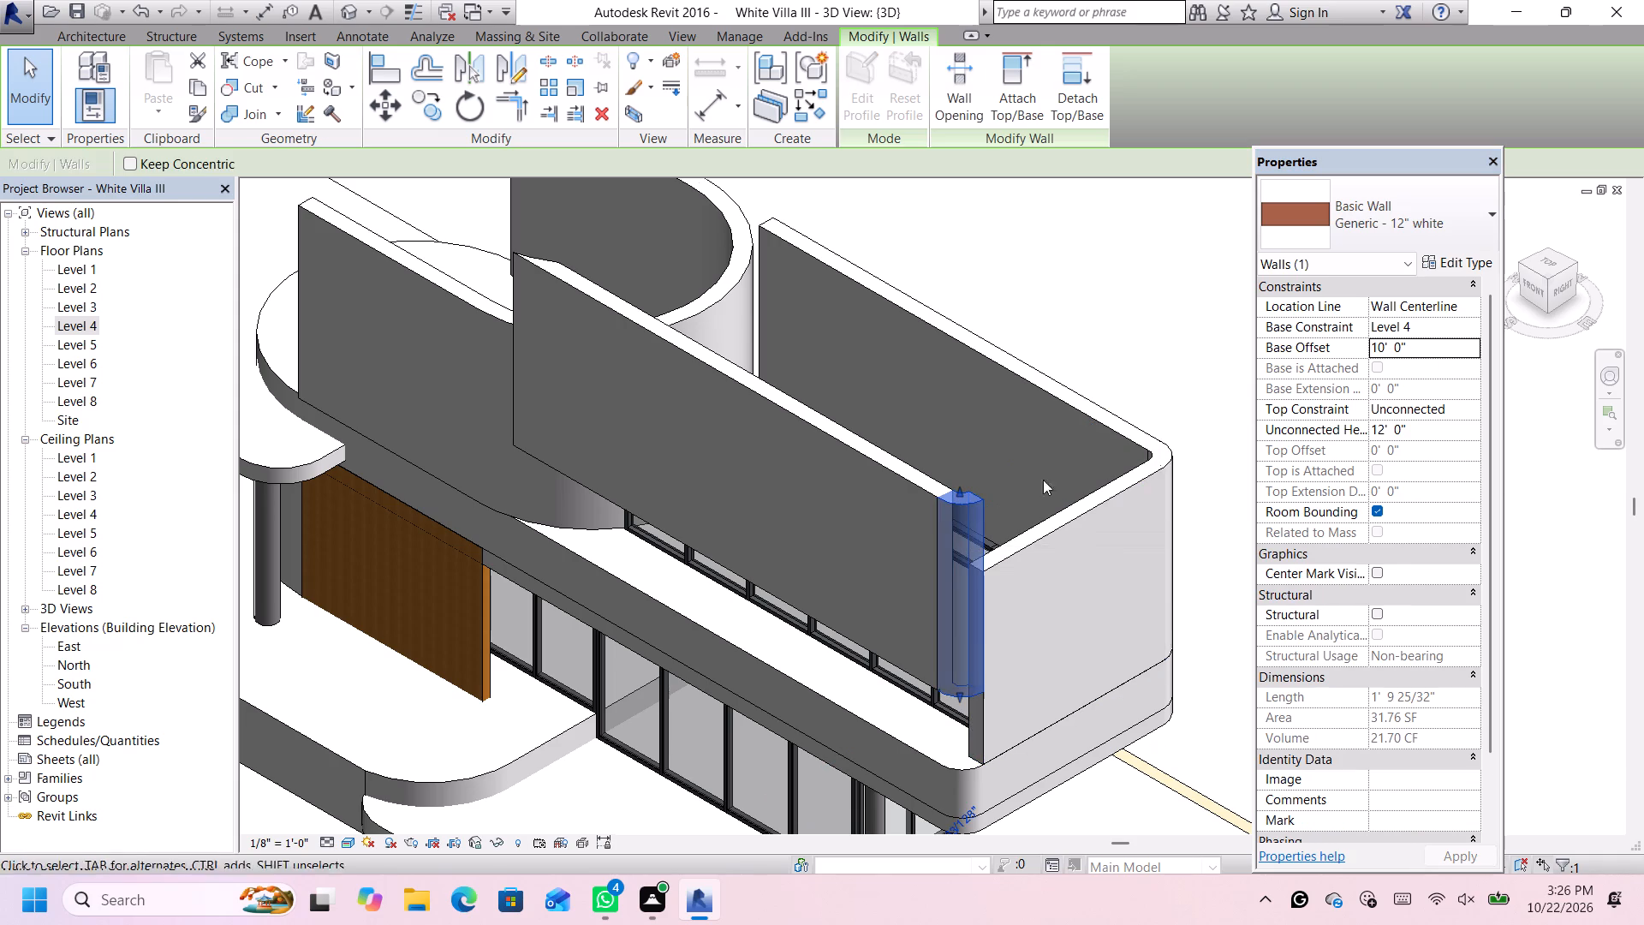
left_click(1445, 349)
key("BackSpace")
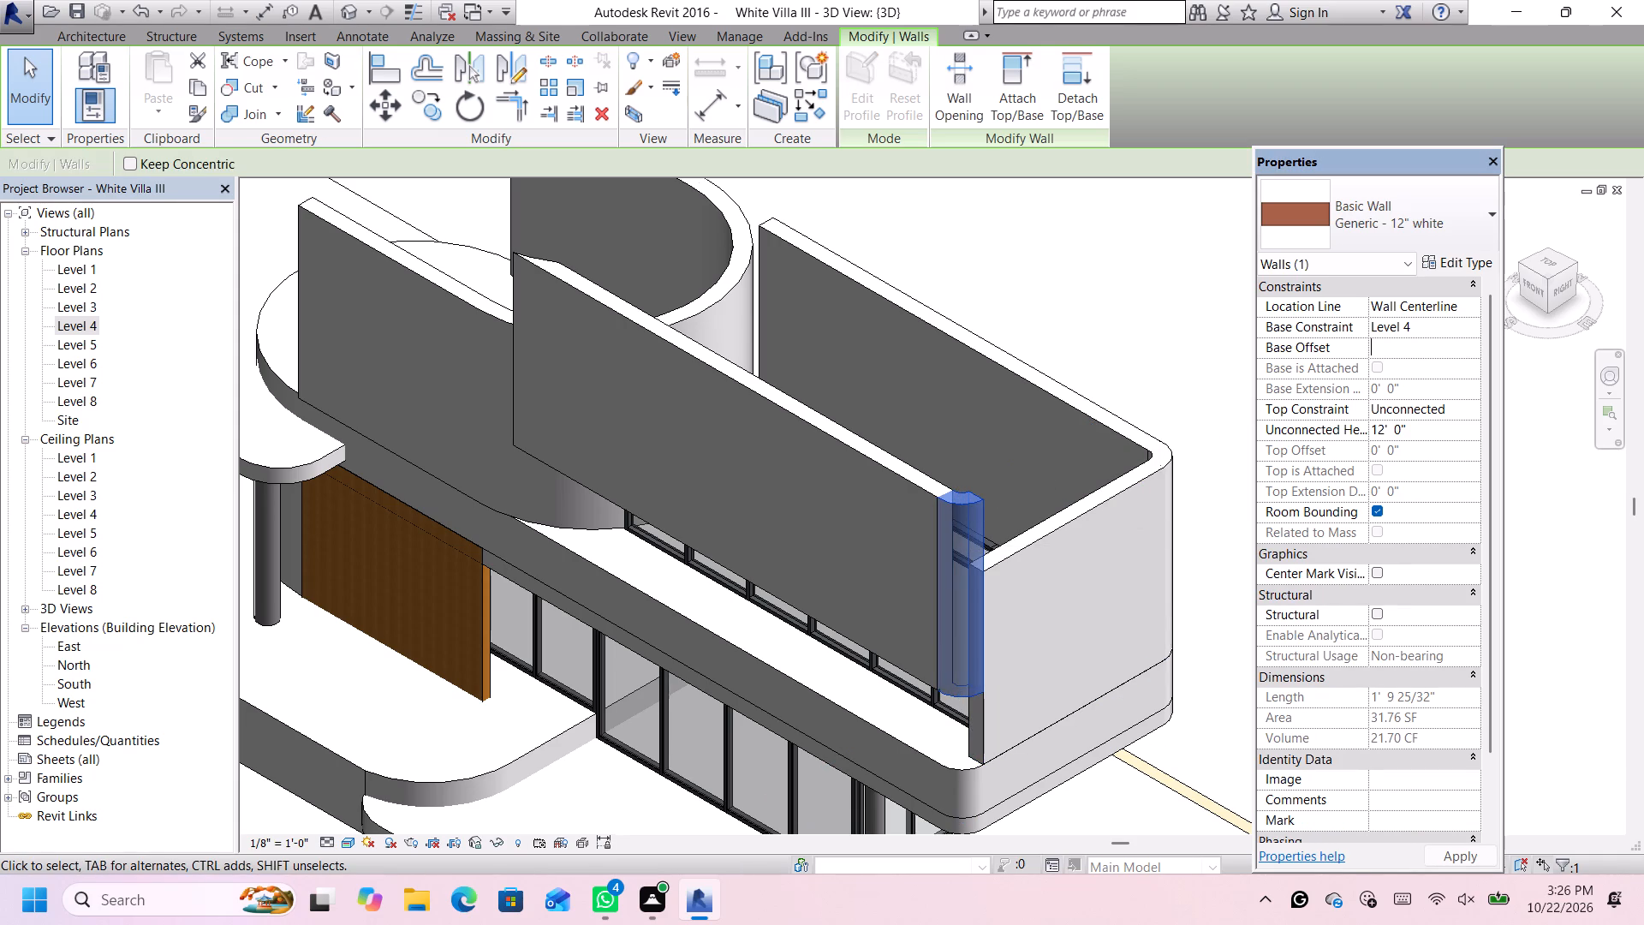
type("5.5'")
key("Return")
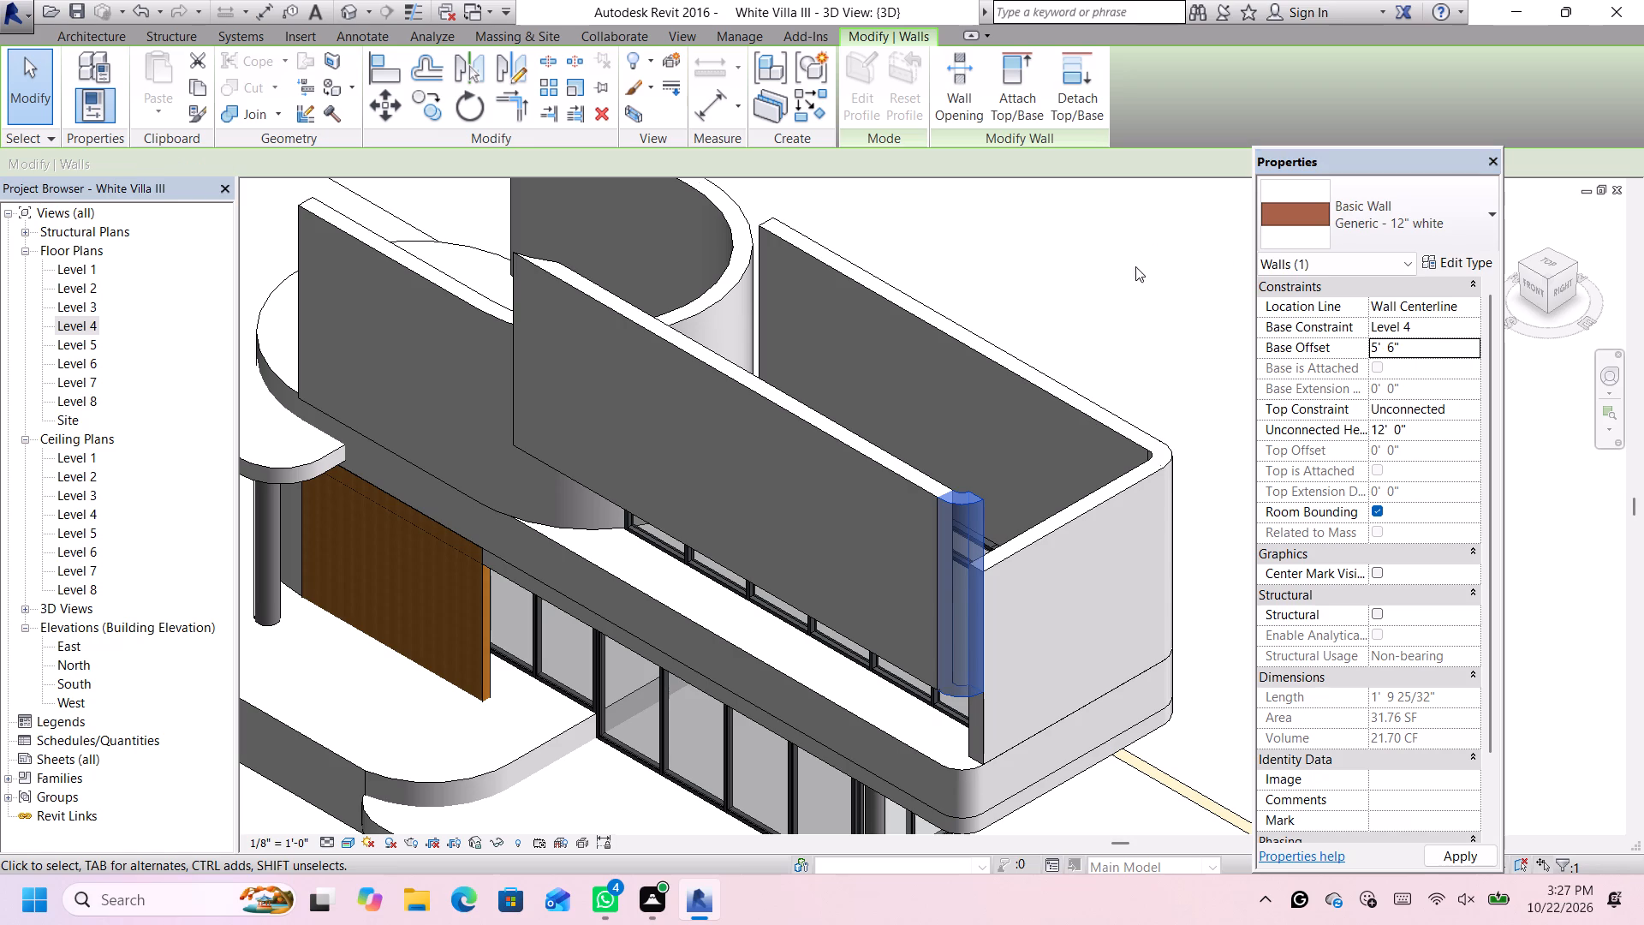
Set the base offset of the upper roof's long straight south wall to 5' 6".
left_click(890, 473)
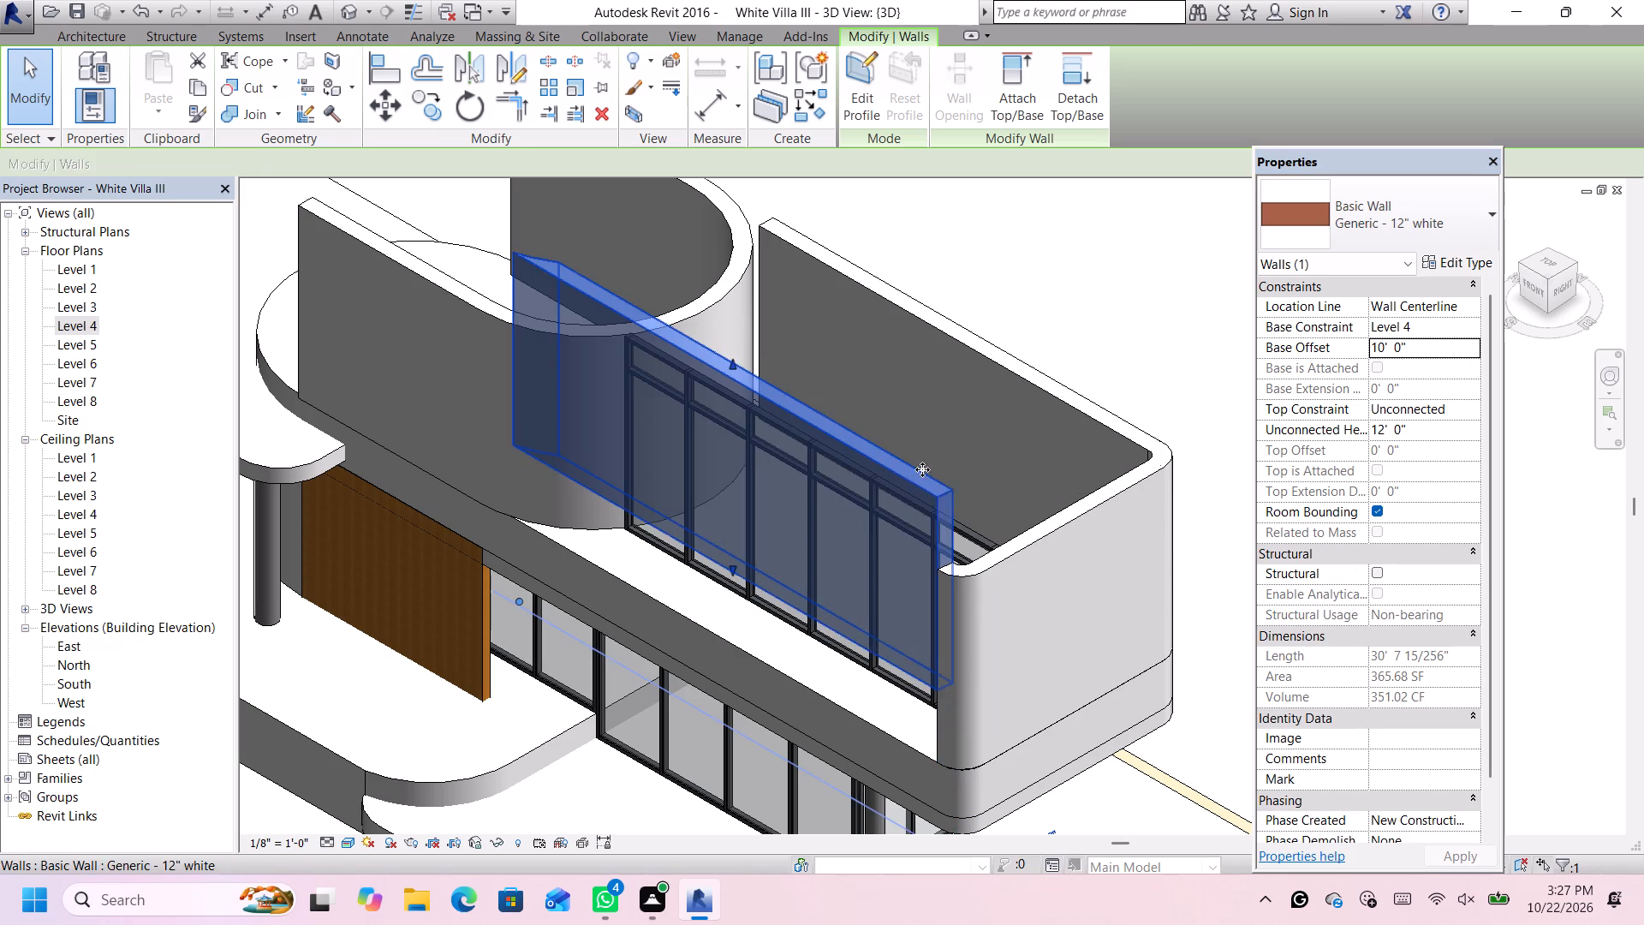
left_click(1415, 350)
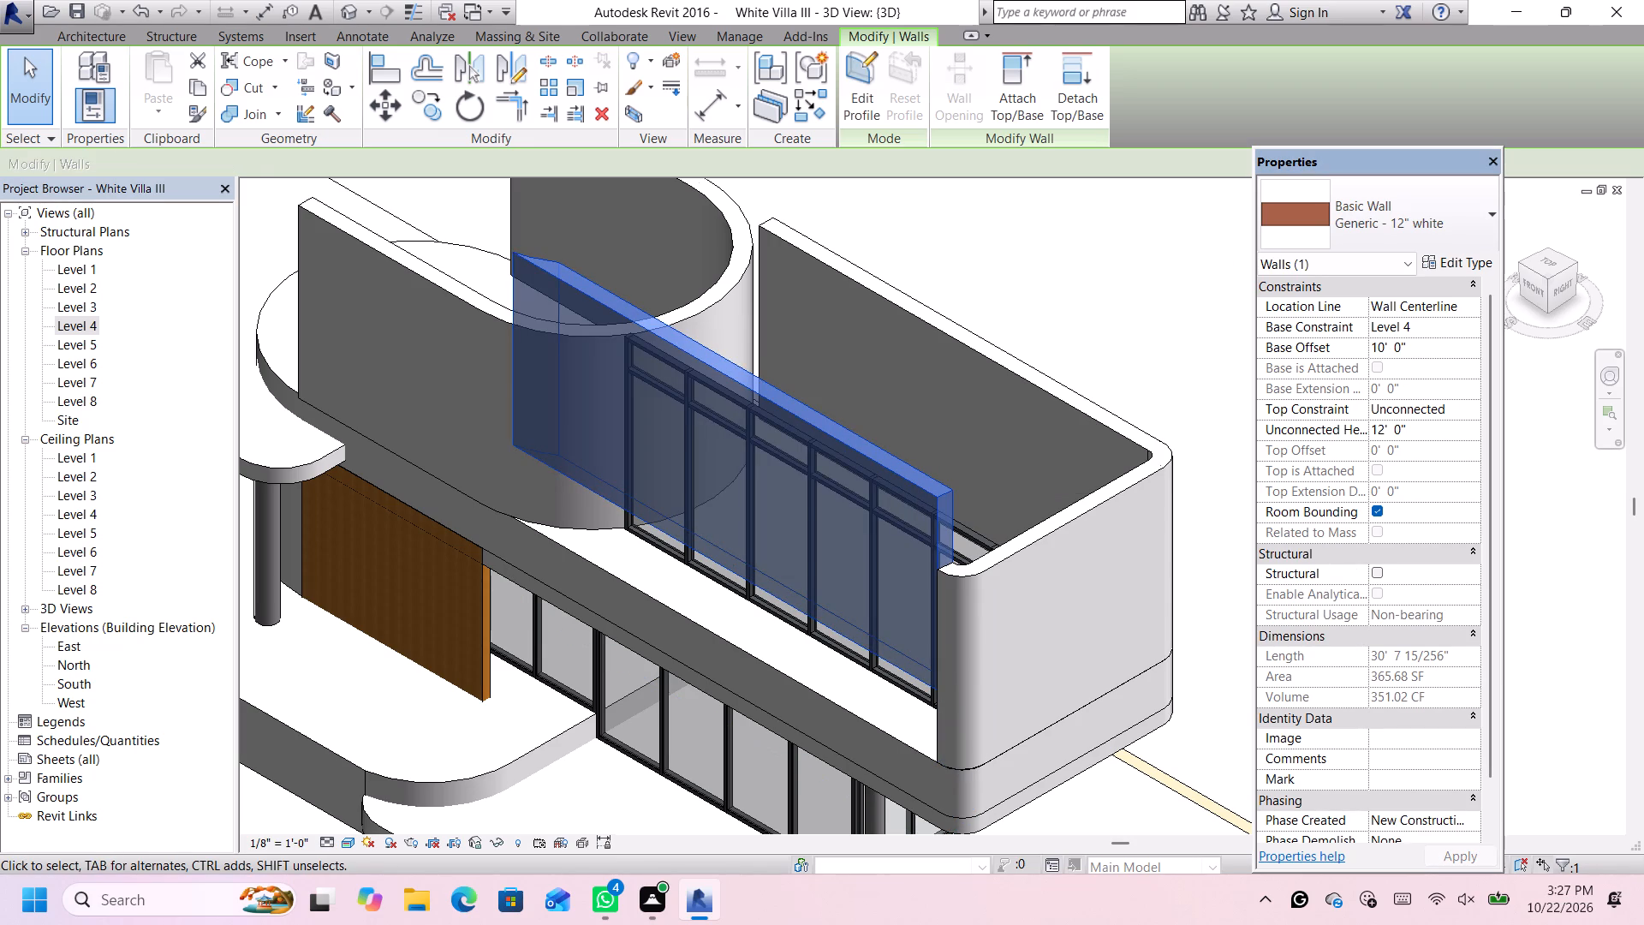
key("BackSpace")
key("BackSpace")
key("BackSpace")
key("BackSpace")
key("BackSpace")
key("BackSpace")
key("BackSpace")
key("BackSpace")
key("BackSpace")
key("BackSpace")
key("BackSpace")
key("BackSpace")
key("BackSpace")
key("5")
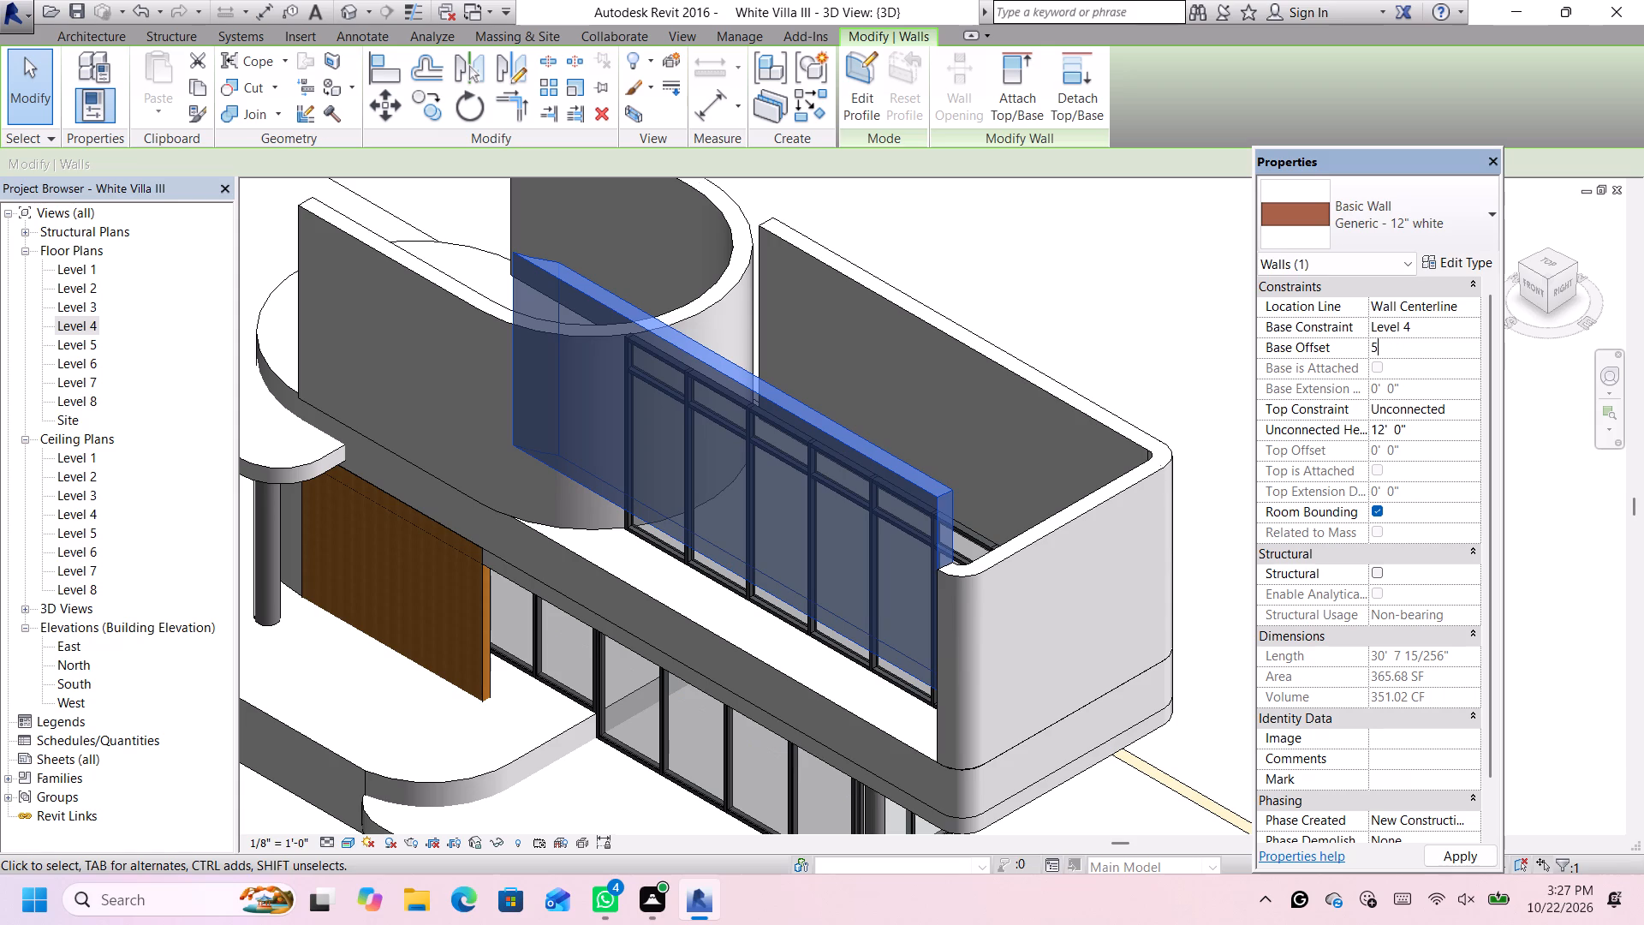
type(".5'")
key("Return")
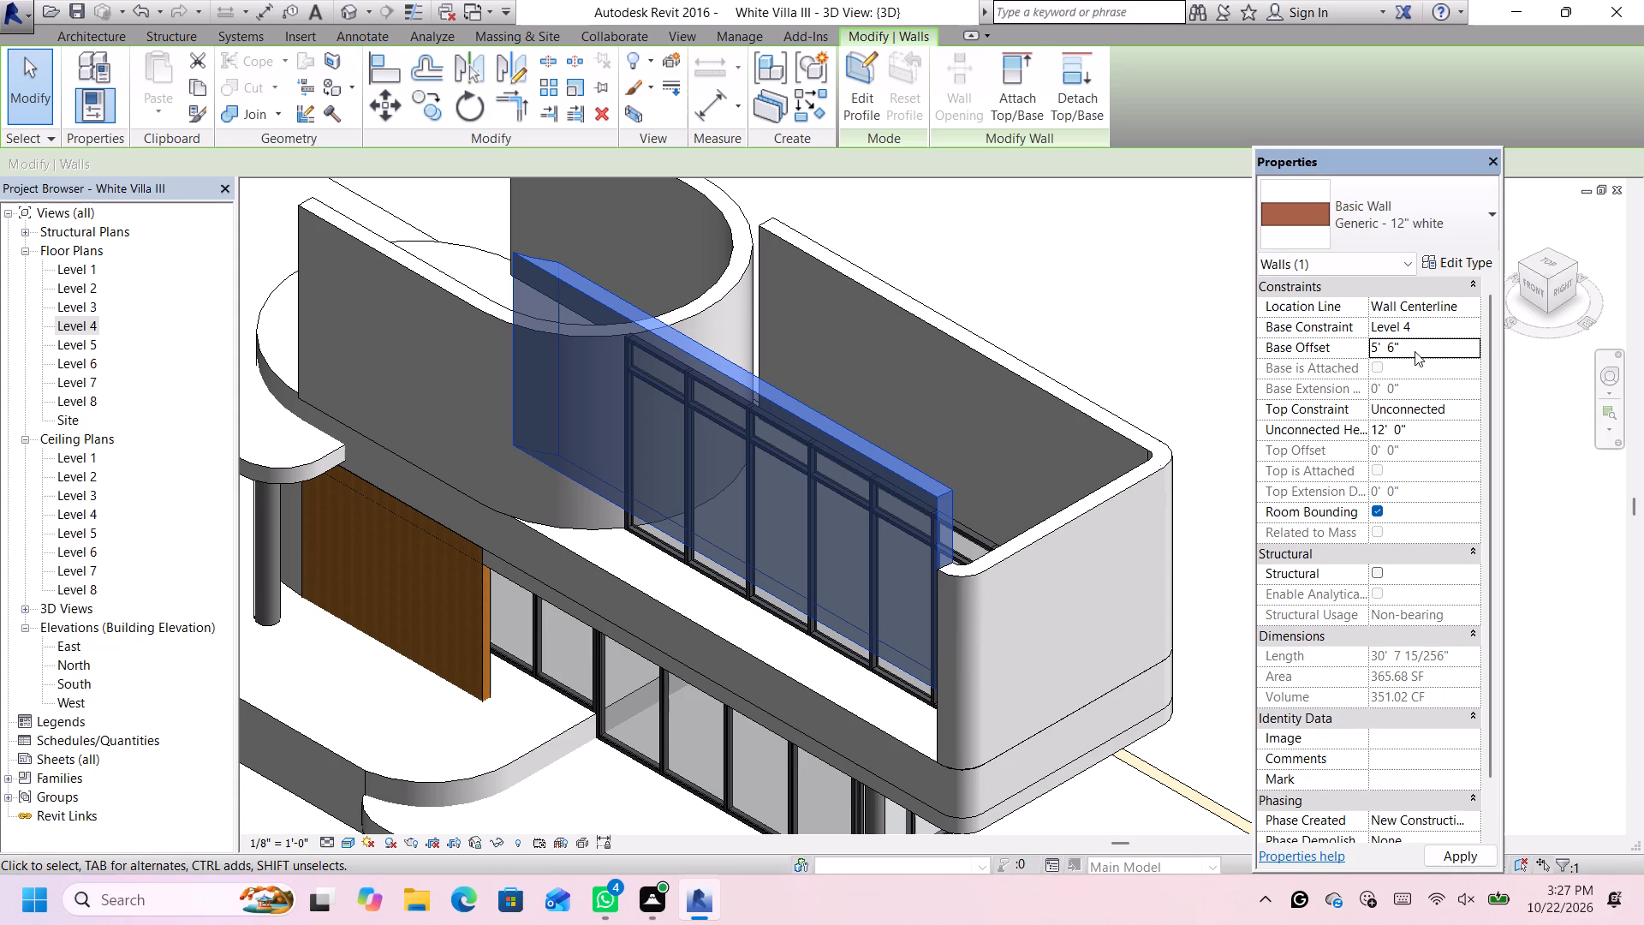
key("Return")
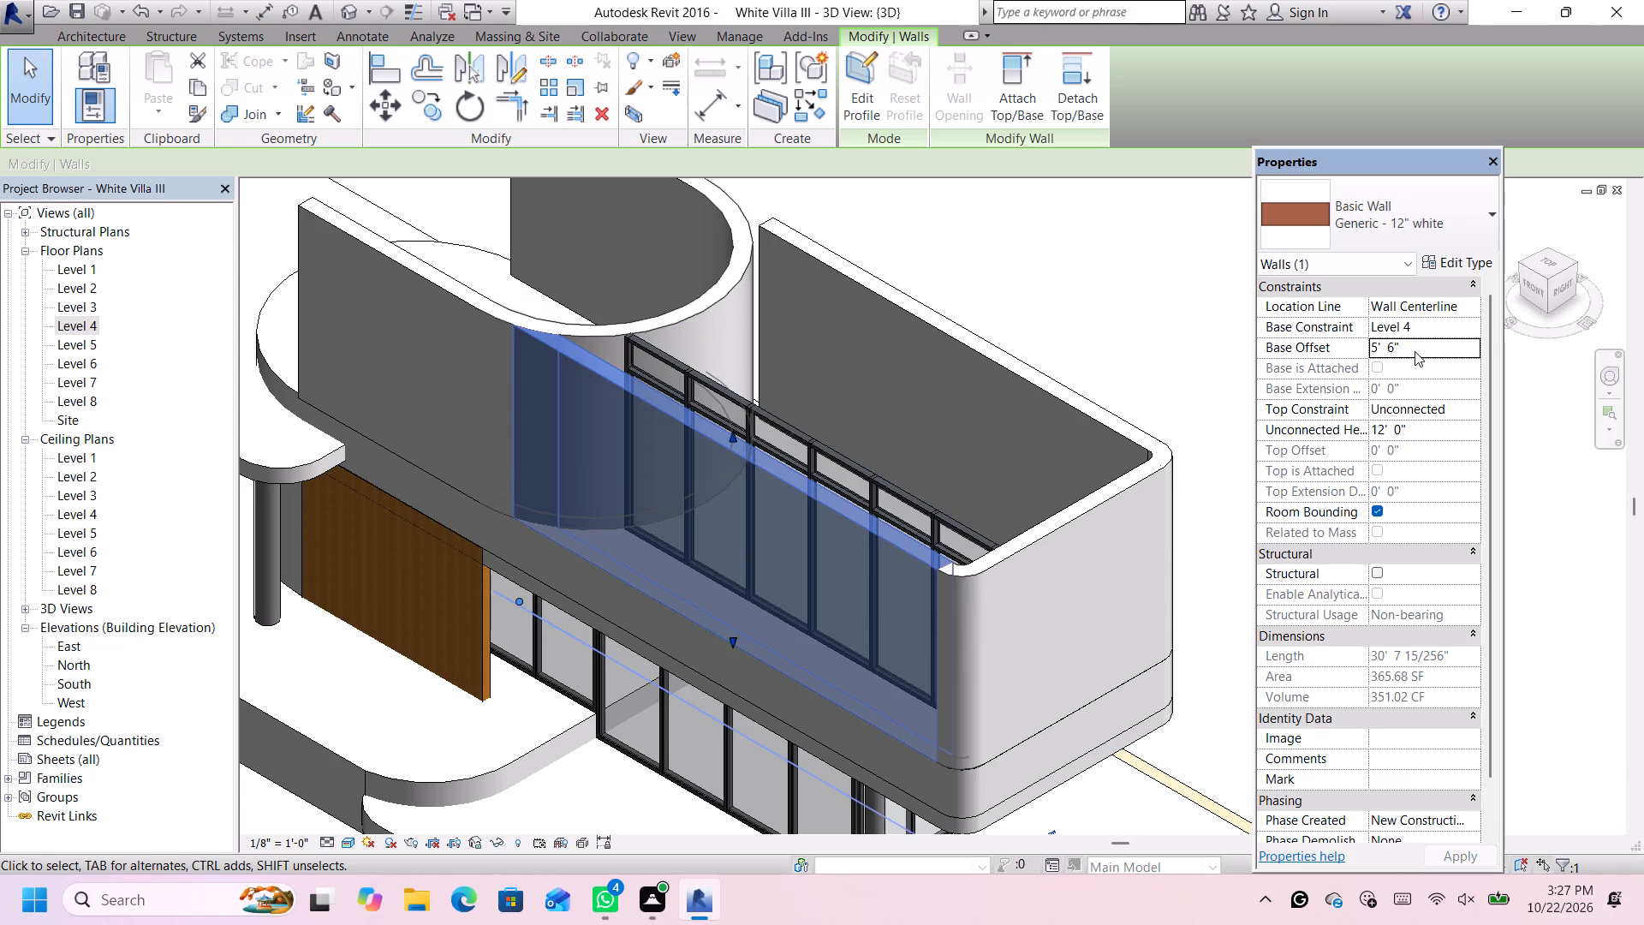
left_click(1088, 349)
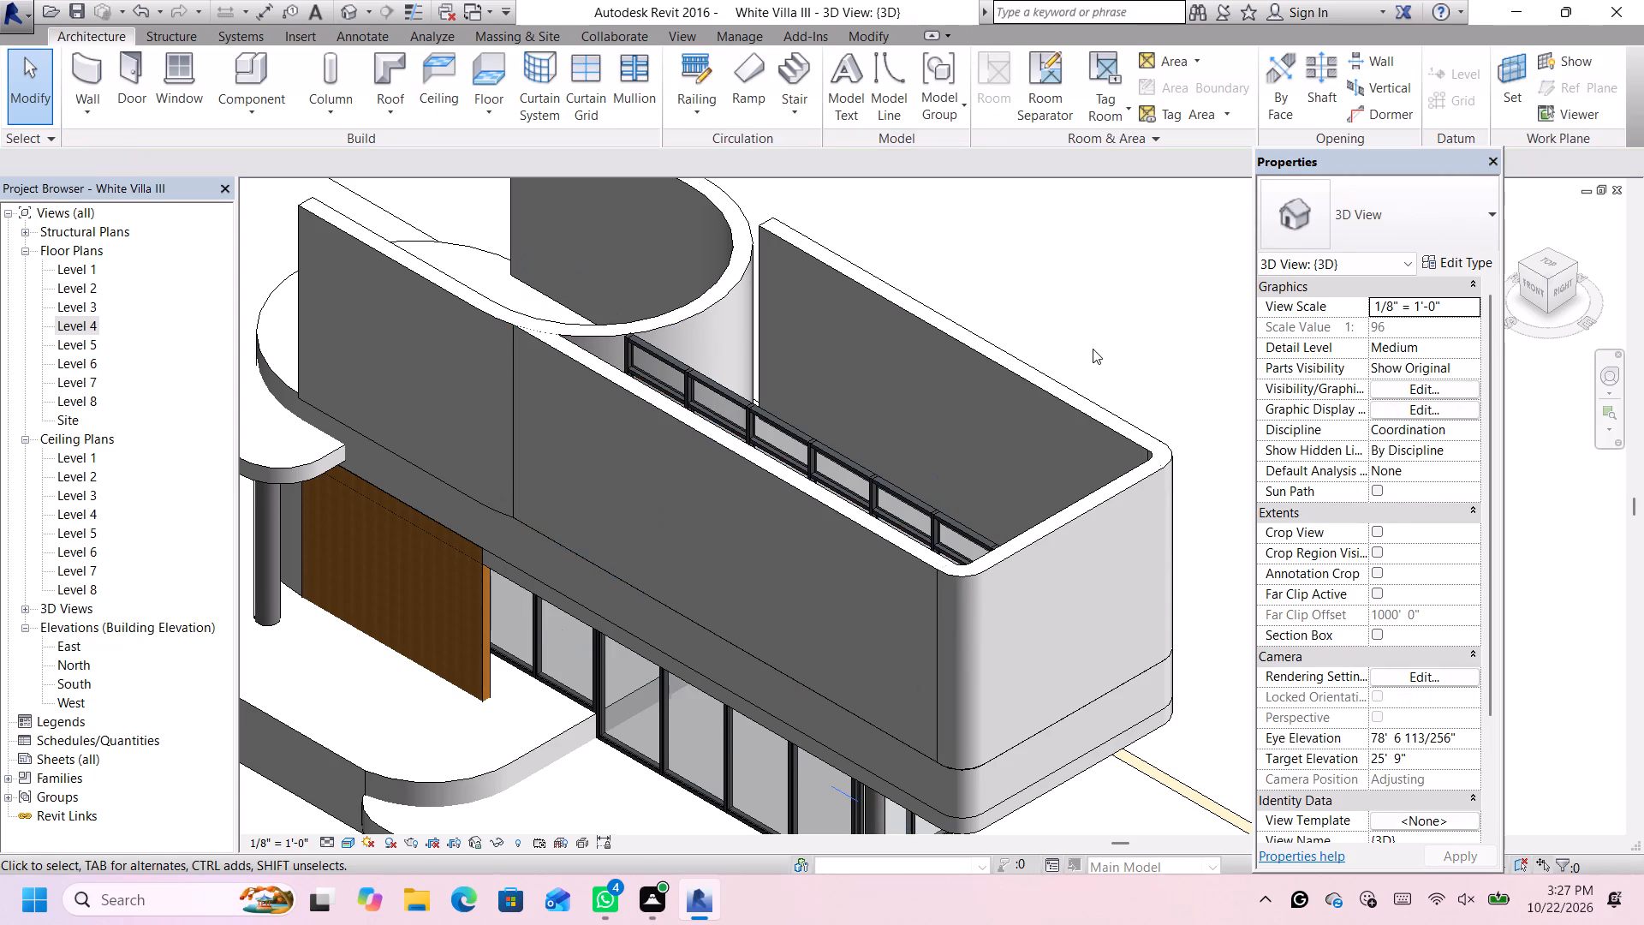
Dismiss the pop-up notification and set the Storefront curtain wall type's horizontal grid spacing to 12'.
scroll(1095, 350, "down", 5)
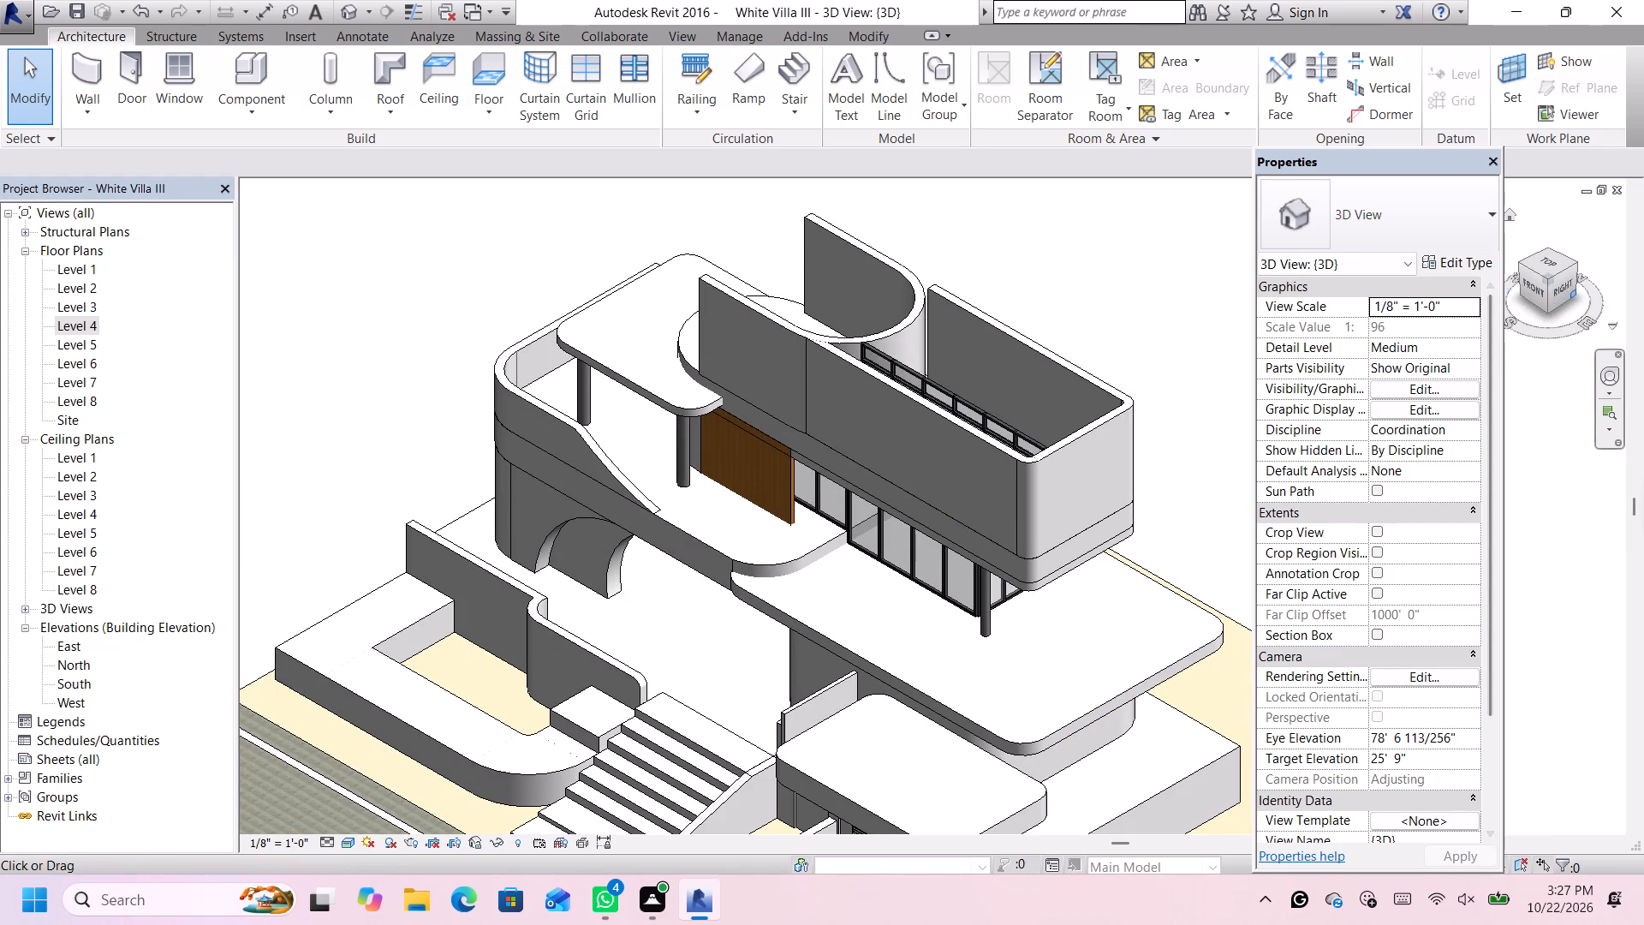
left_click(1567, 286)
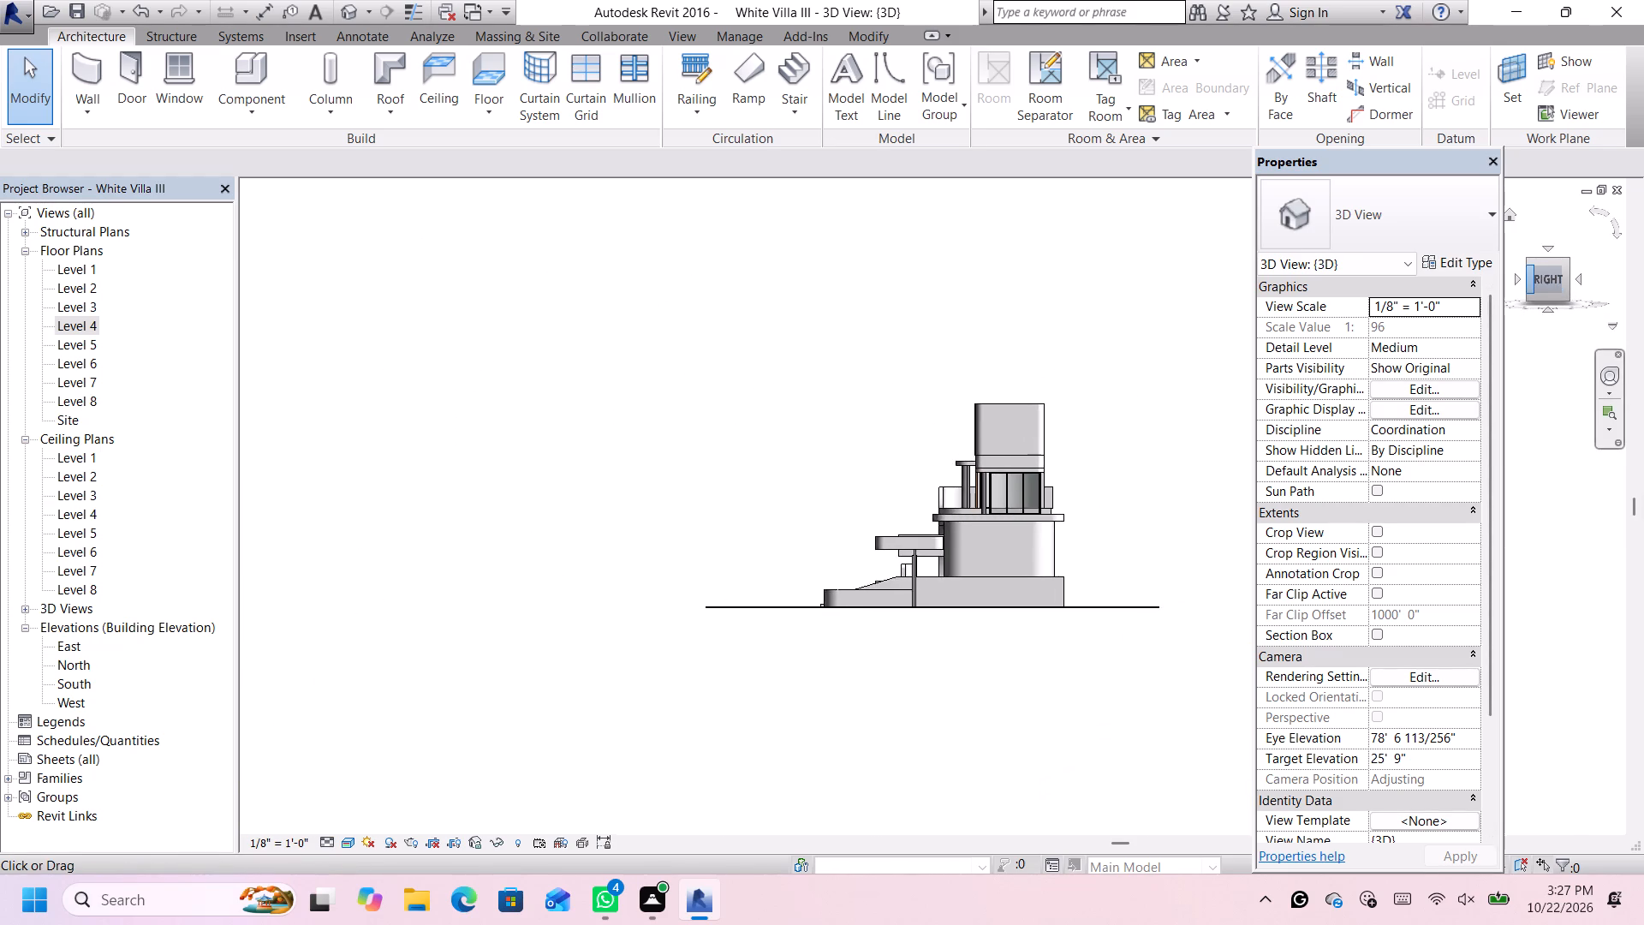
left_click(1530, 287)
left_click(1534, 286)
scroll(1057, 361, "up", 1)
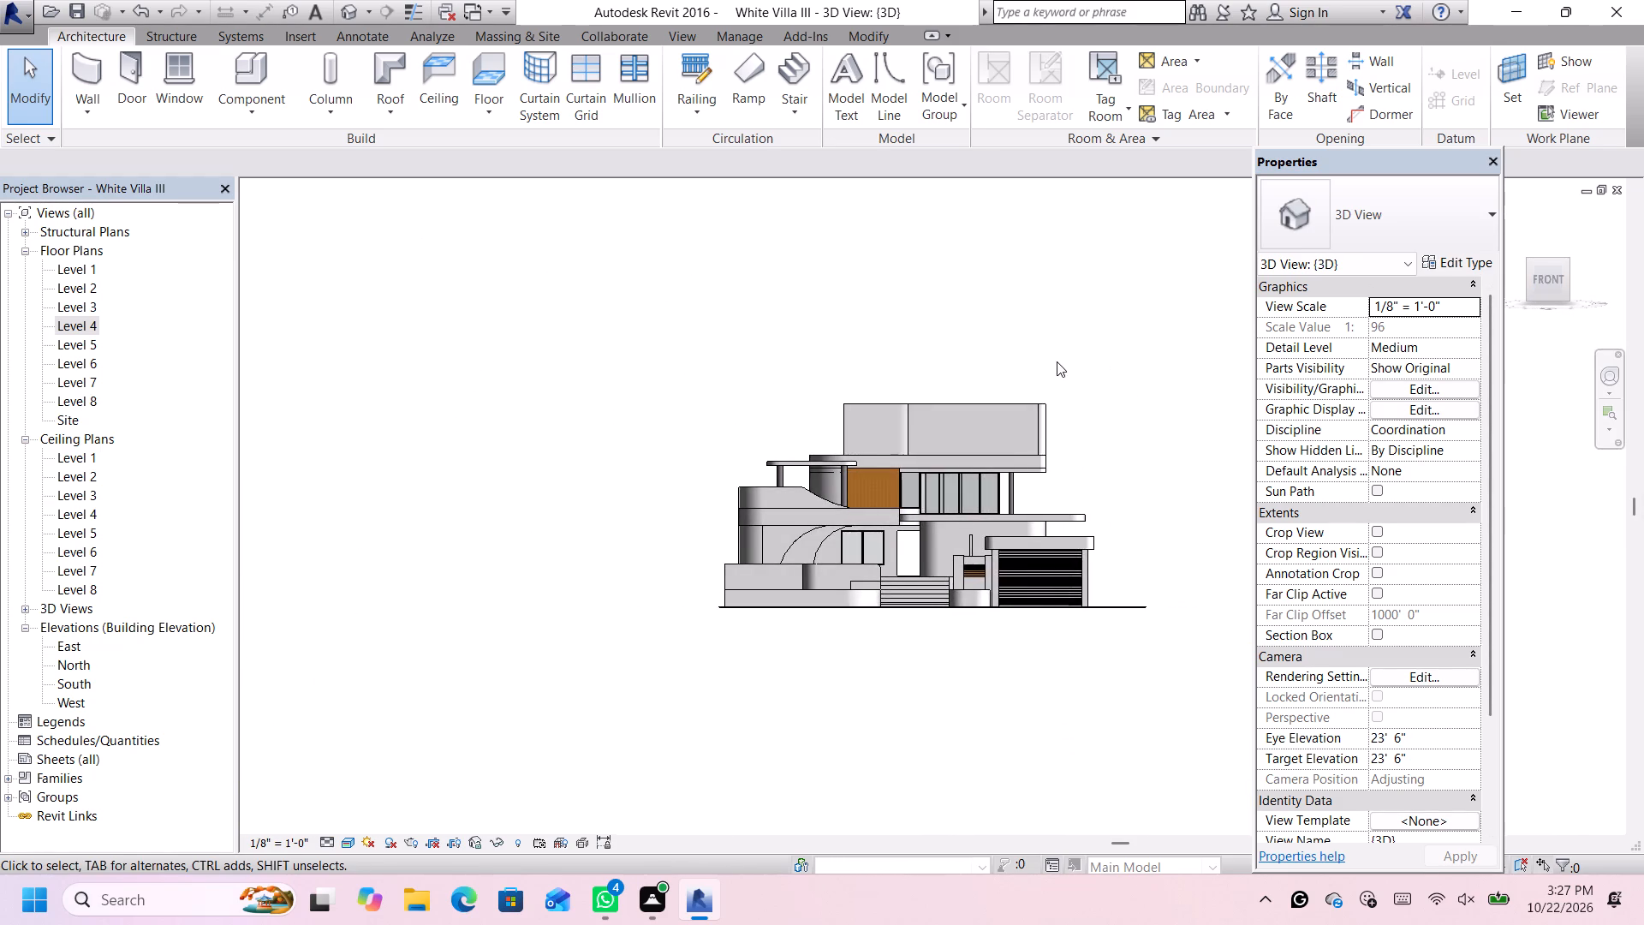
scroll(1057, 361, "up", 3)
middle_click_drag(1088, 328, 1087, 331)
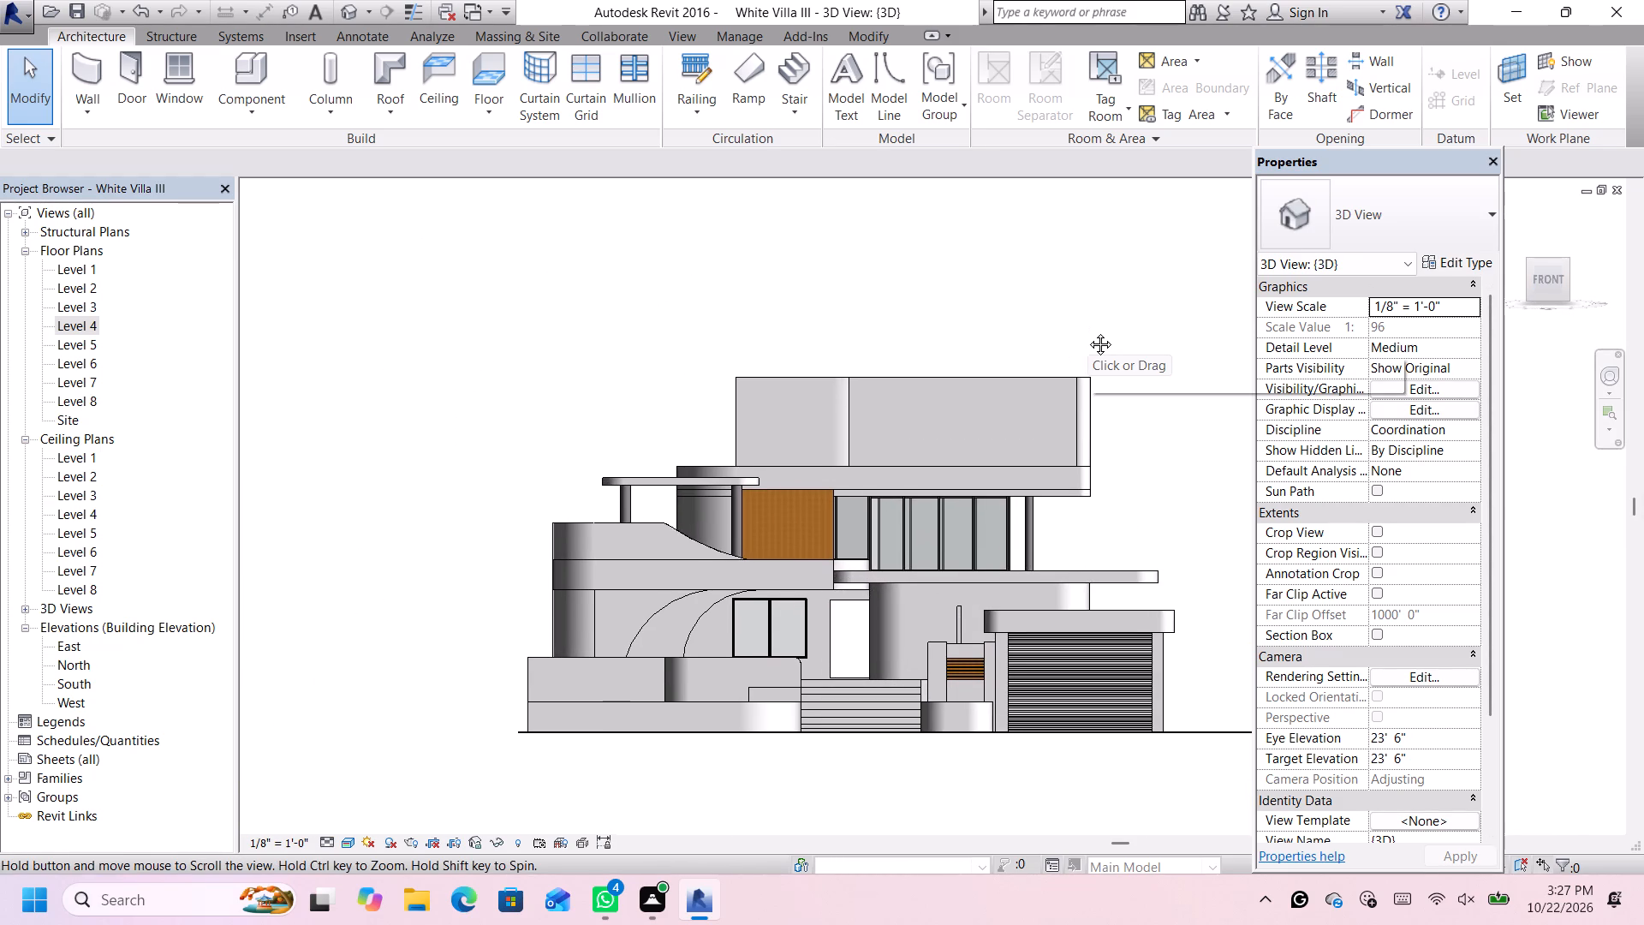
middle_click_drag(1087, 331, 1075, 462)
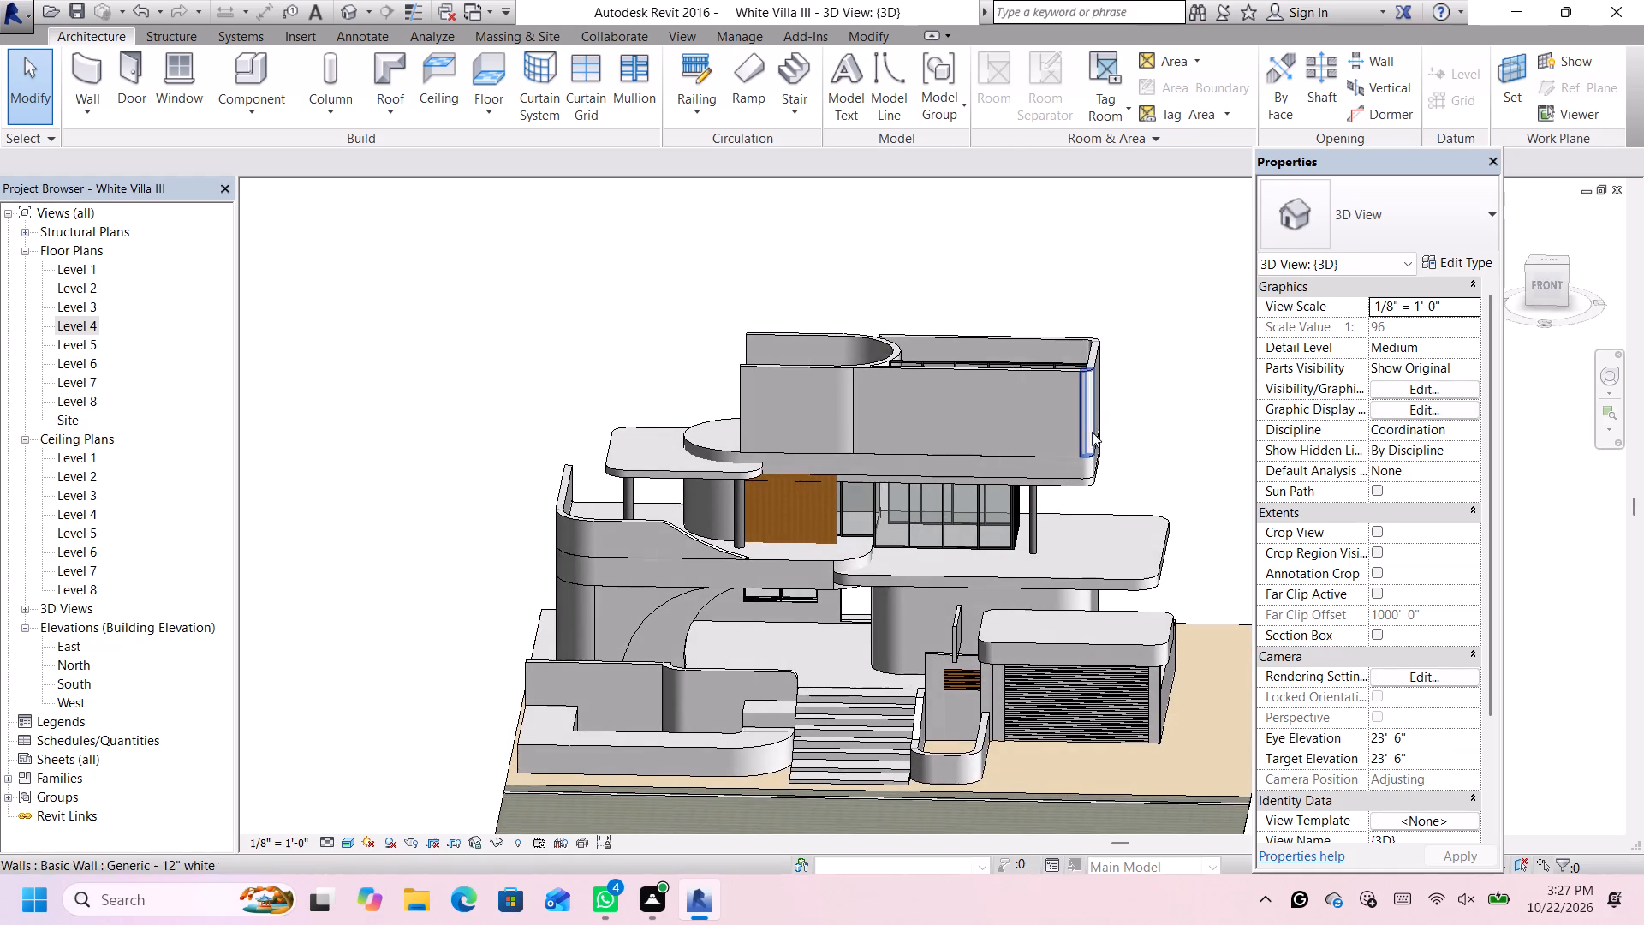
scroll(1135, 367, "up", 2)
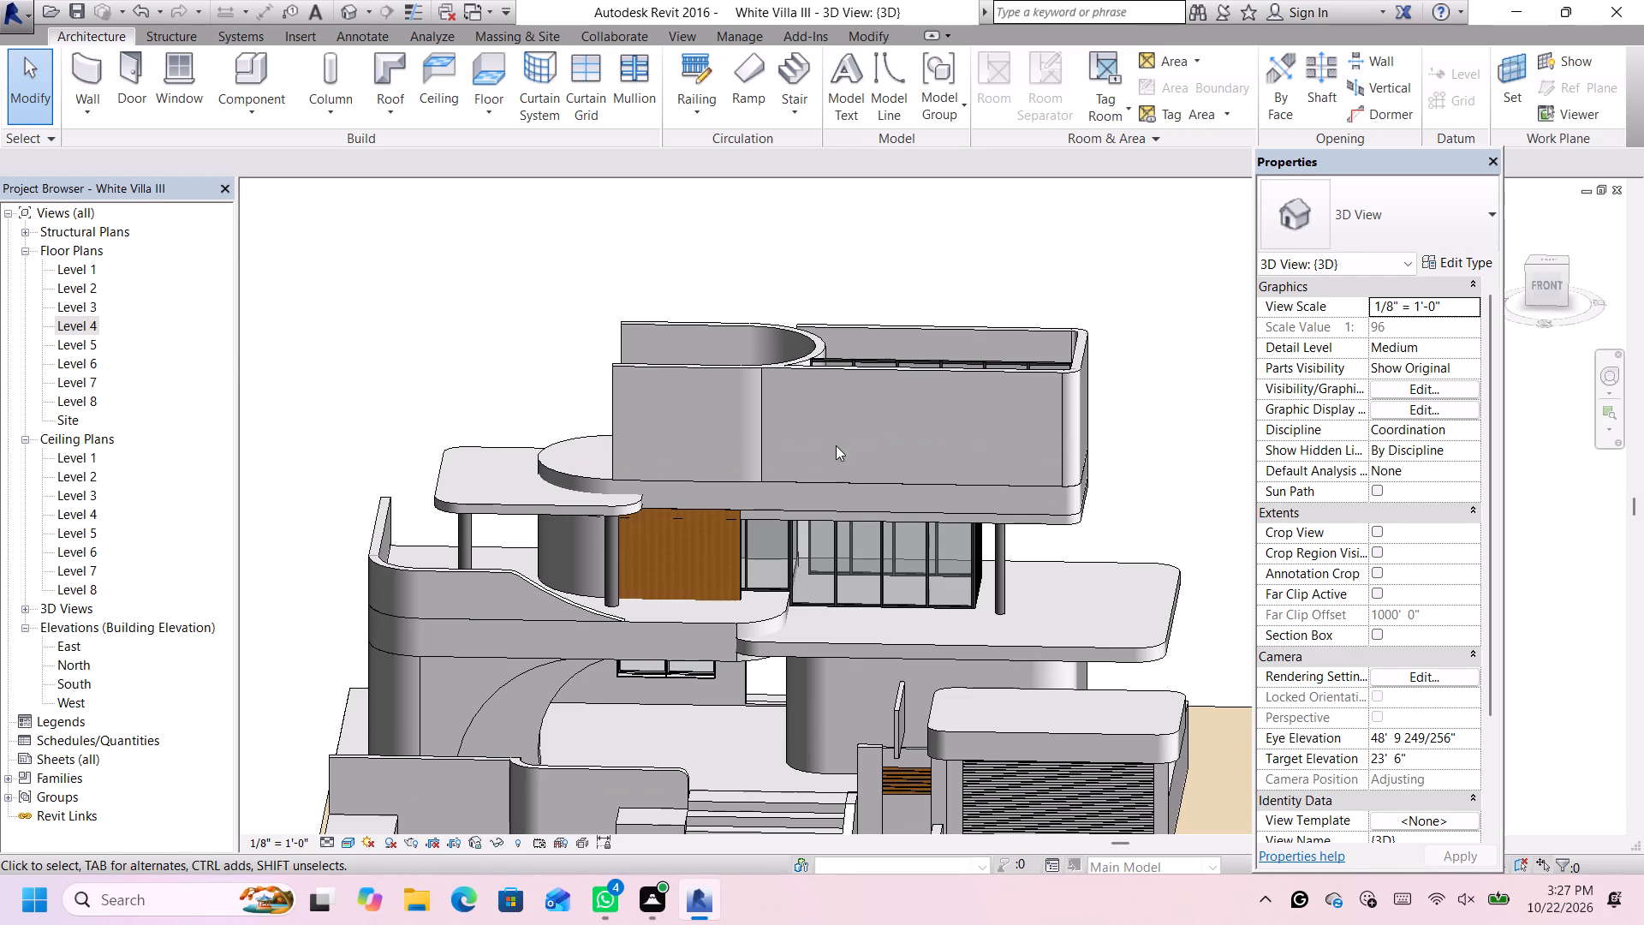
scroll(882, 343, "up", 2)
left_click(881, 367)
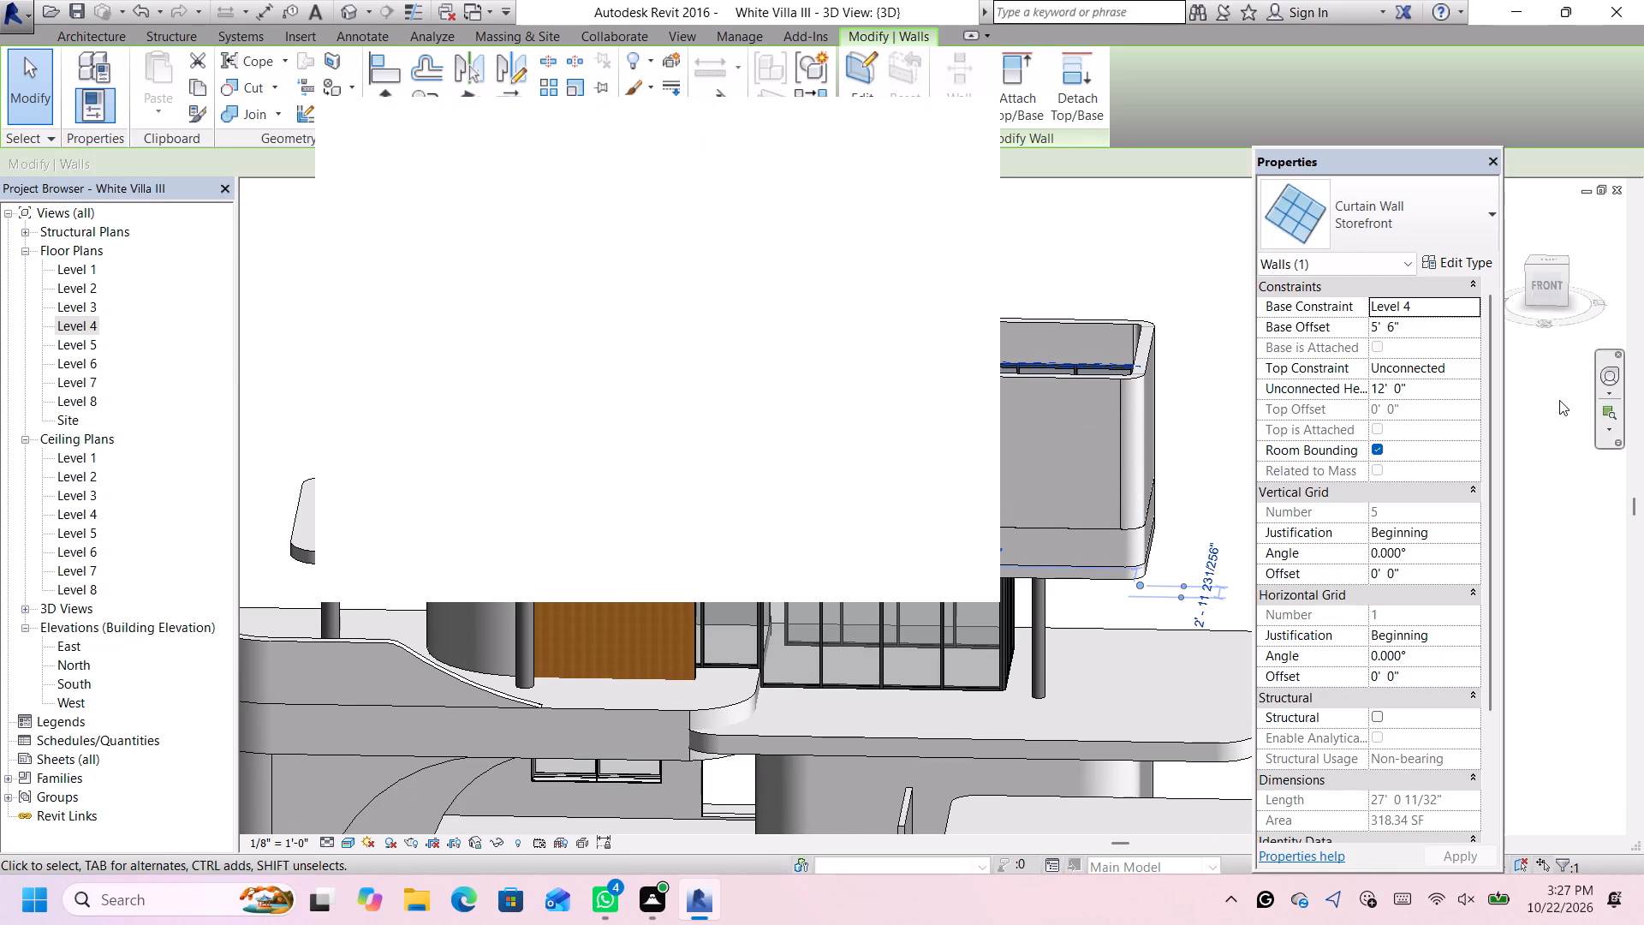
left_click(1460, 259)
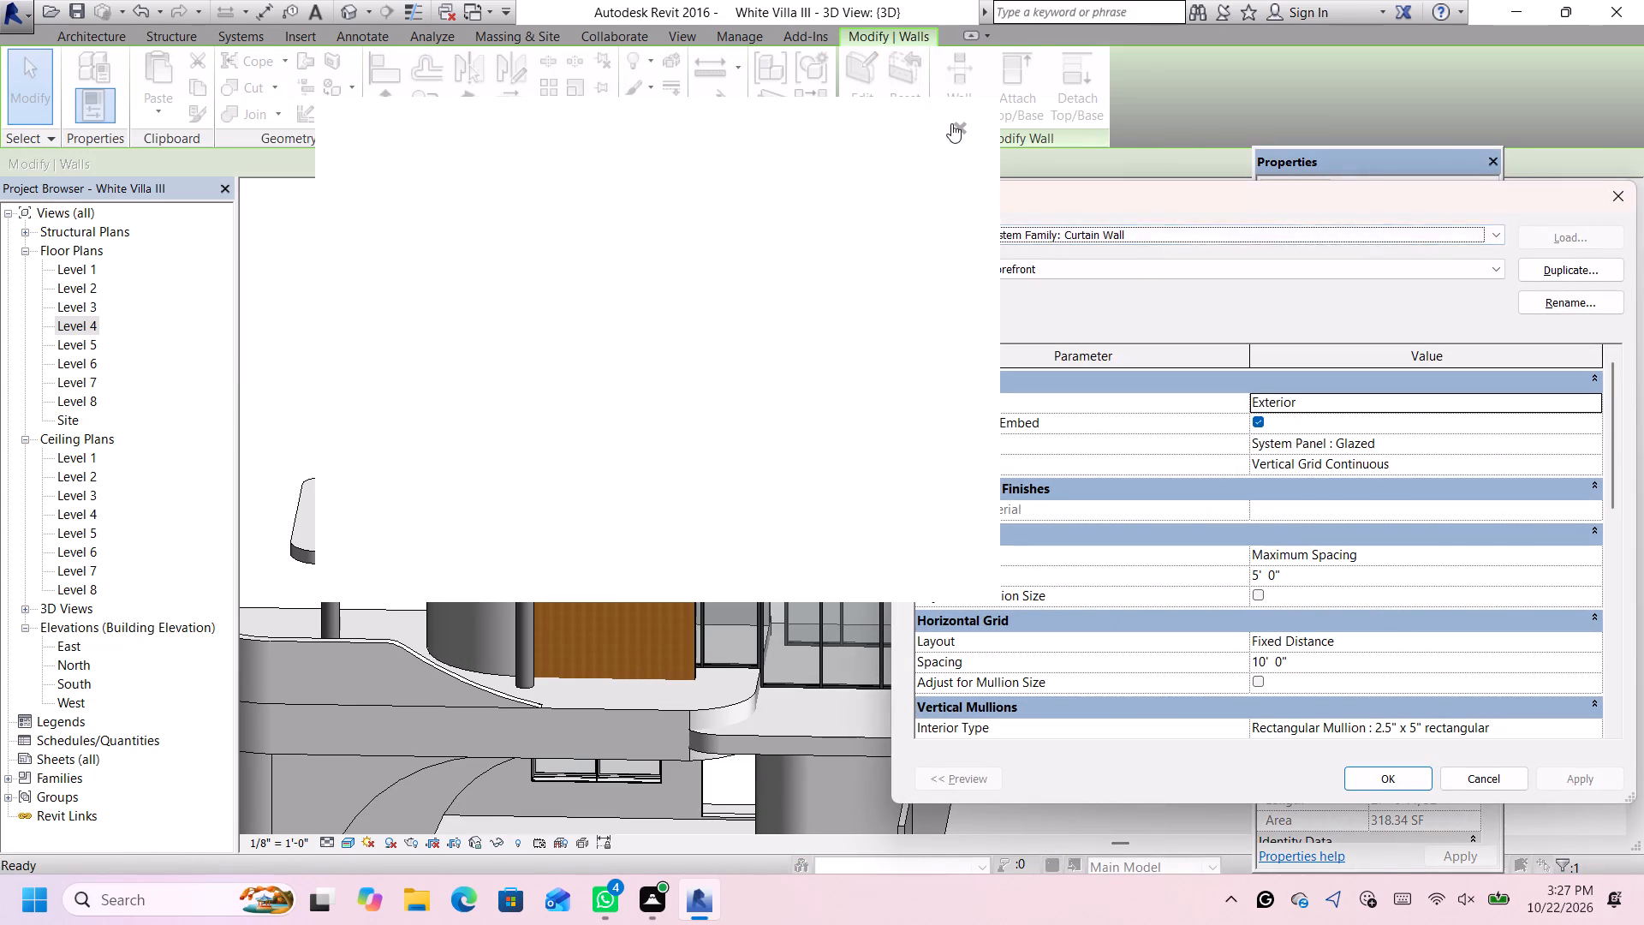
left_click(951, 123)
left_click(1325, 665)
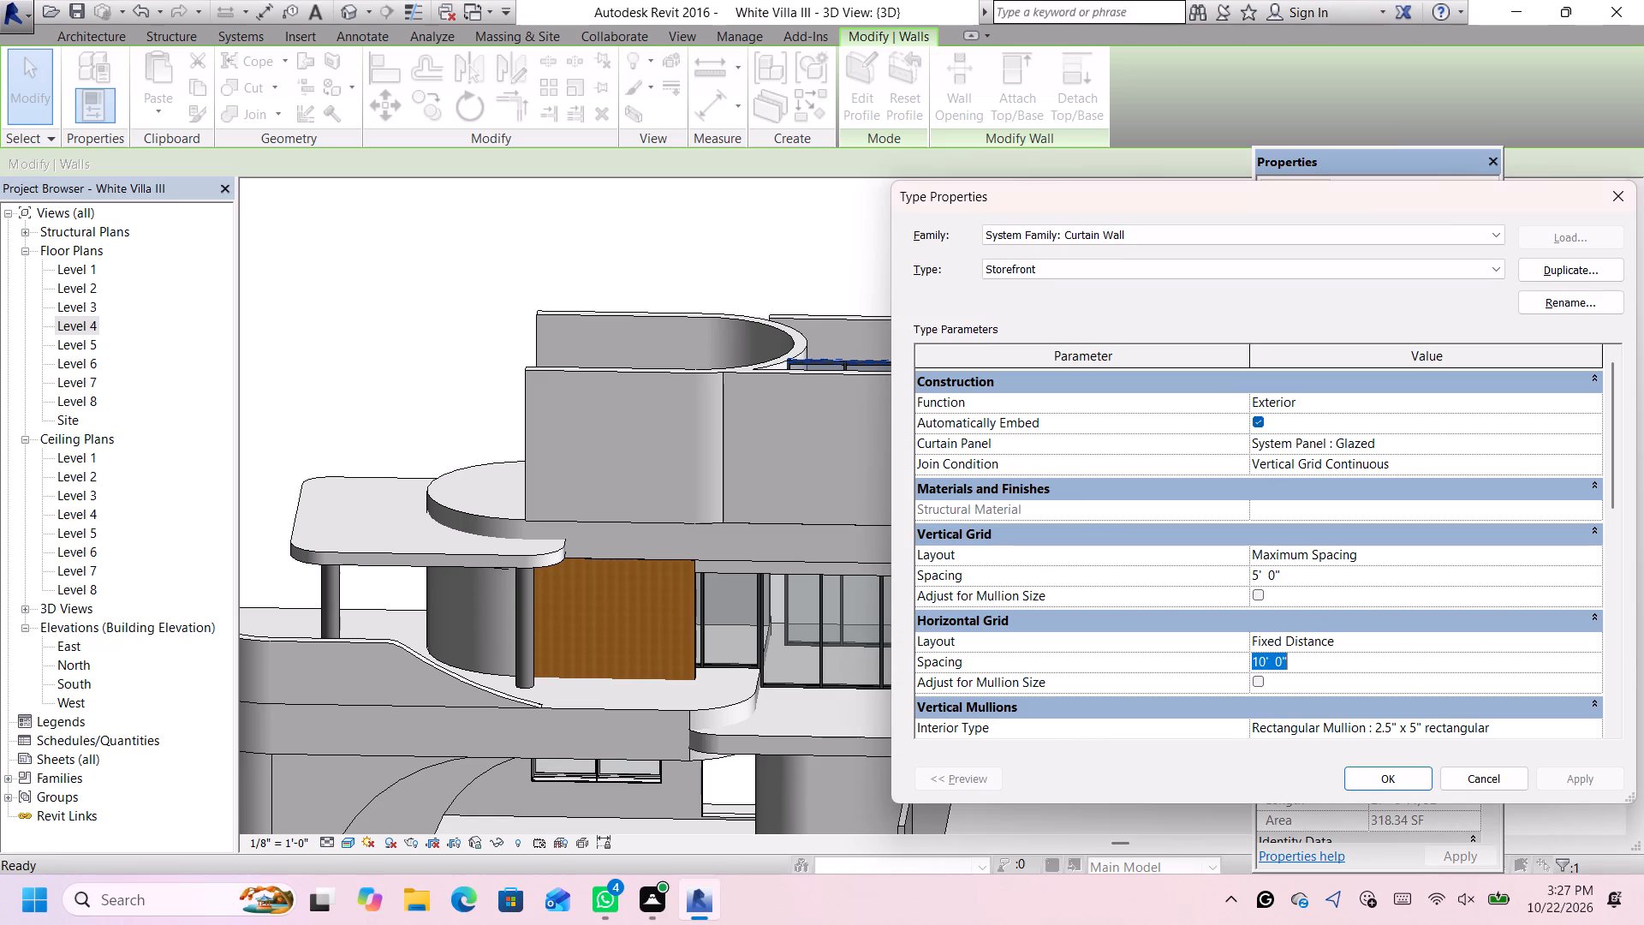
key("BackSpace")
type("12'")
key("Return")
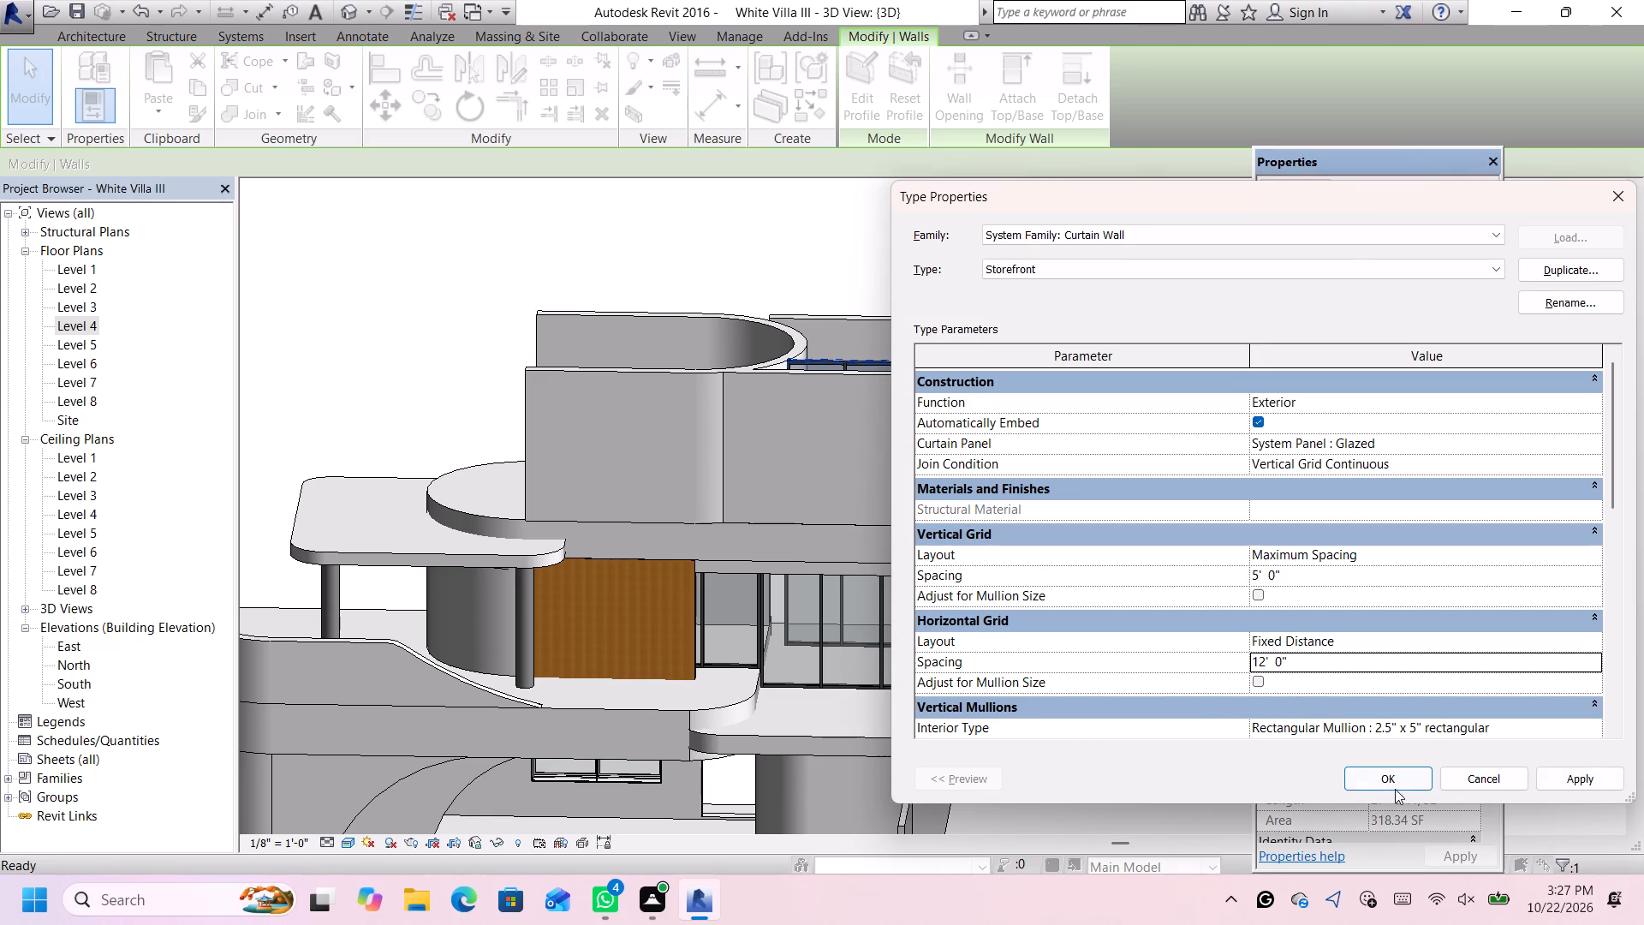
left_click(1395, 785)
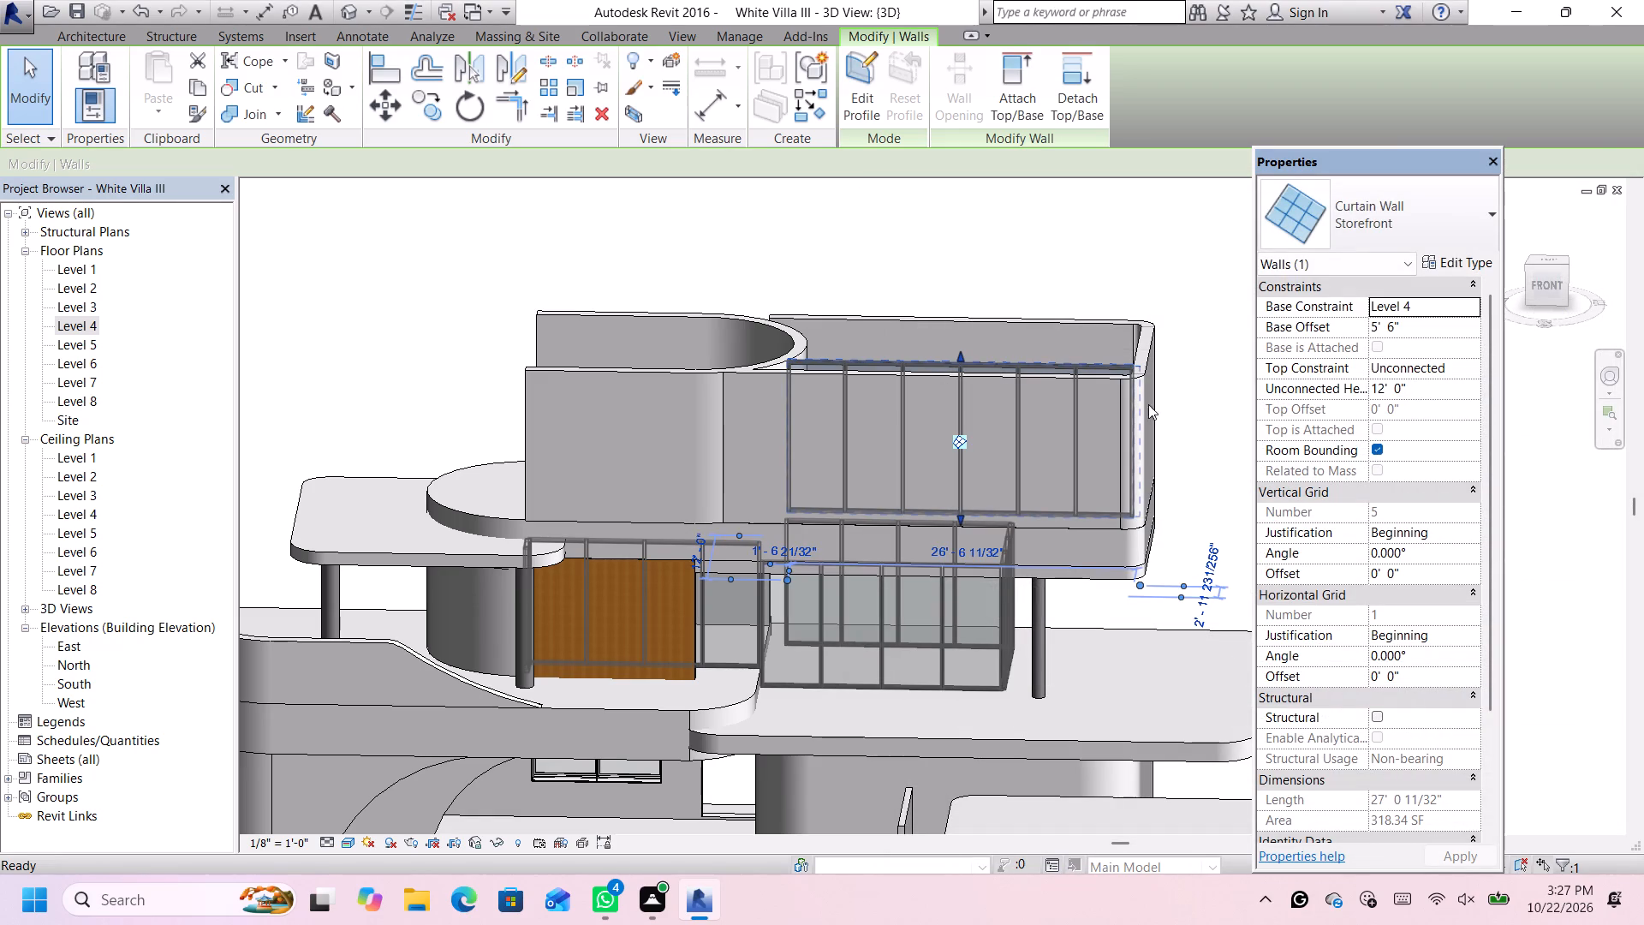
left_click(1209, 306)
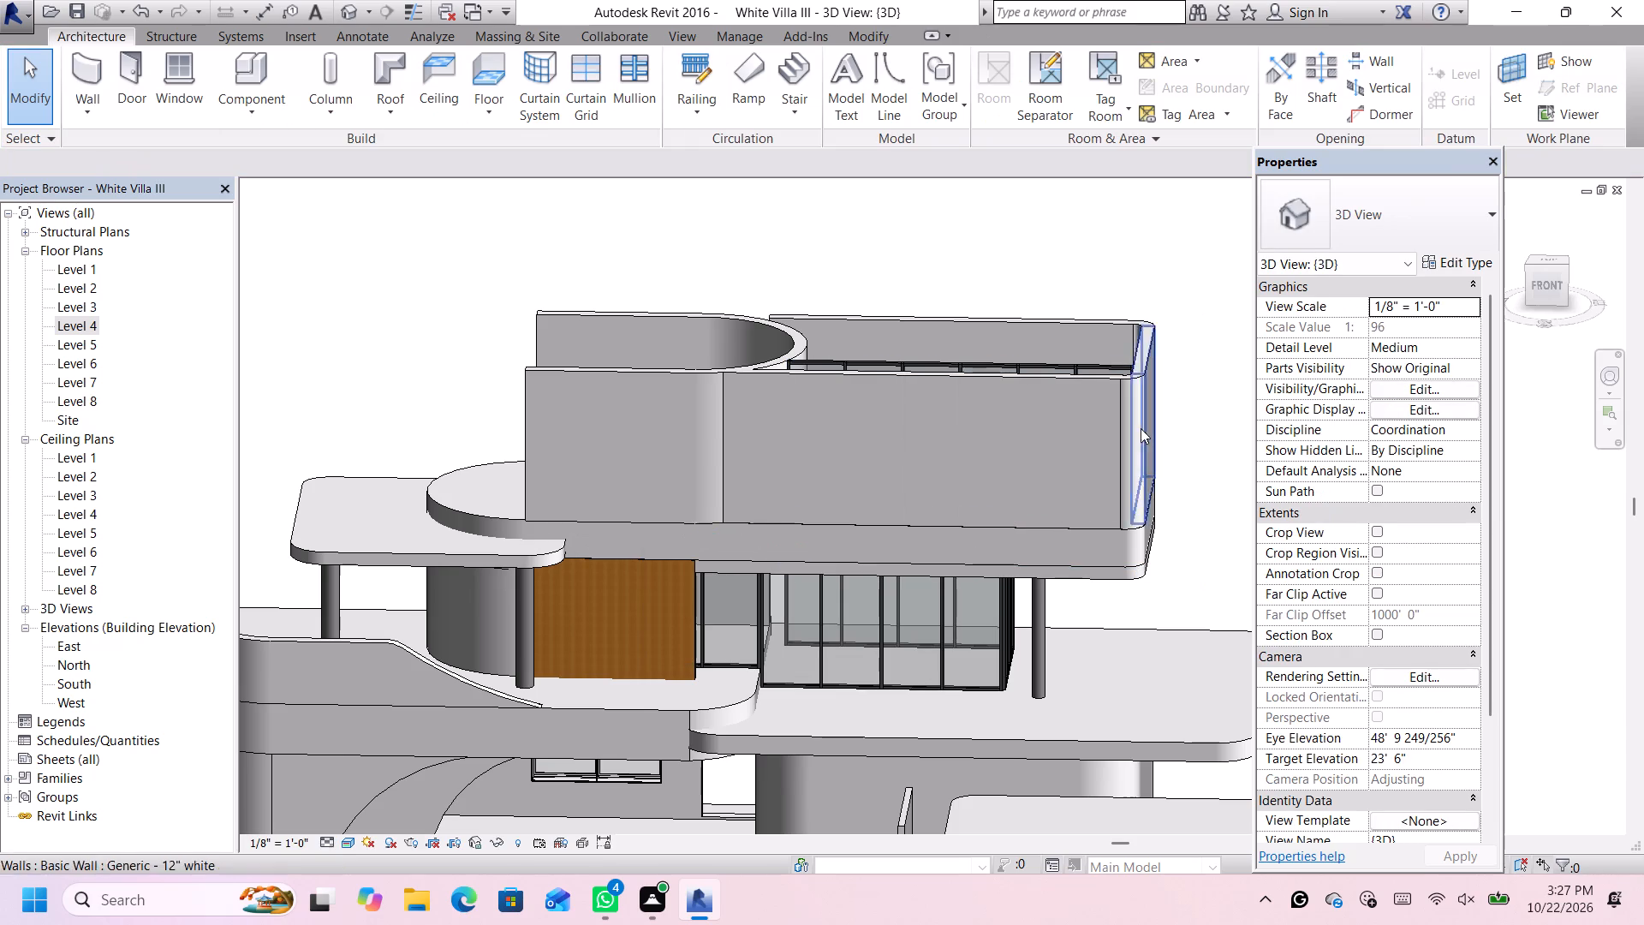
Edit the profile of the upper level's long south wall, offsetting copies of its top, bottom and east edges 2' inward.
left_click(953, 384)
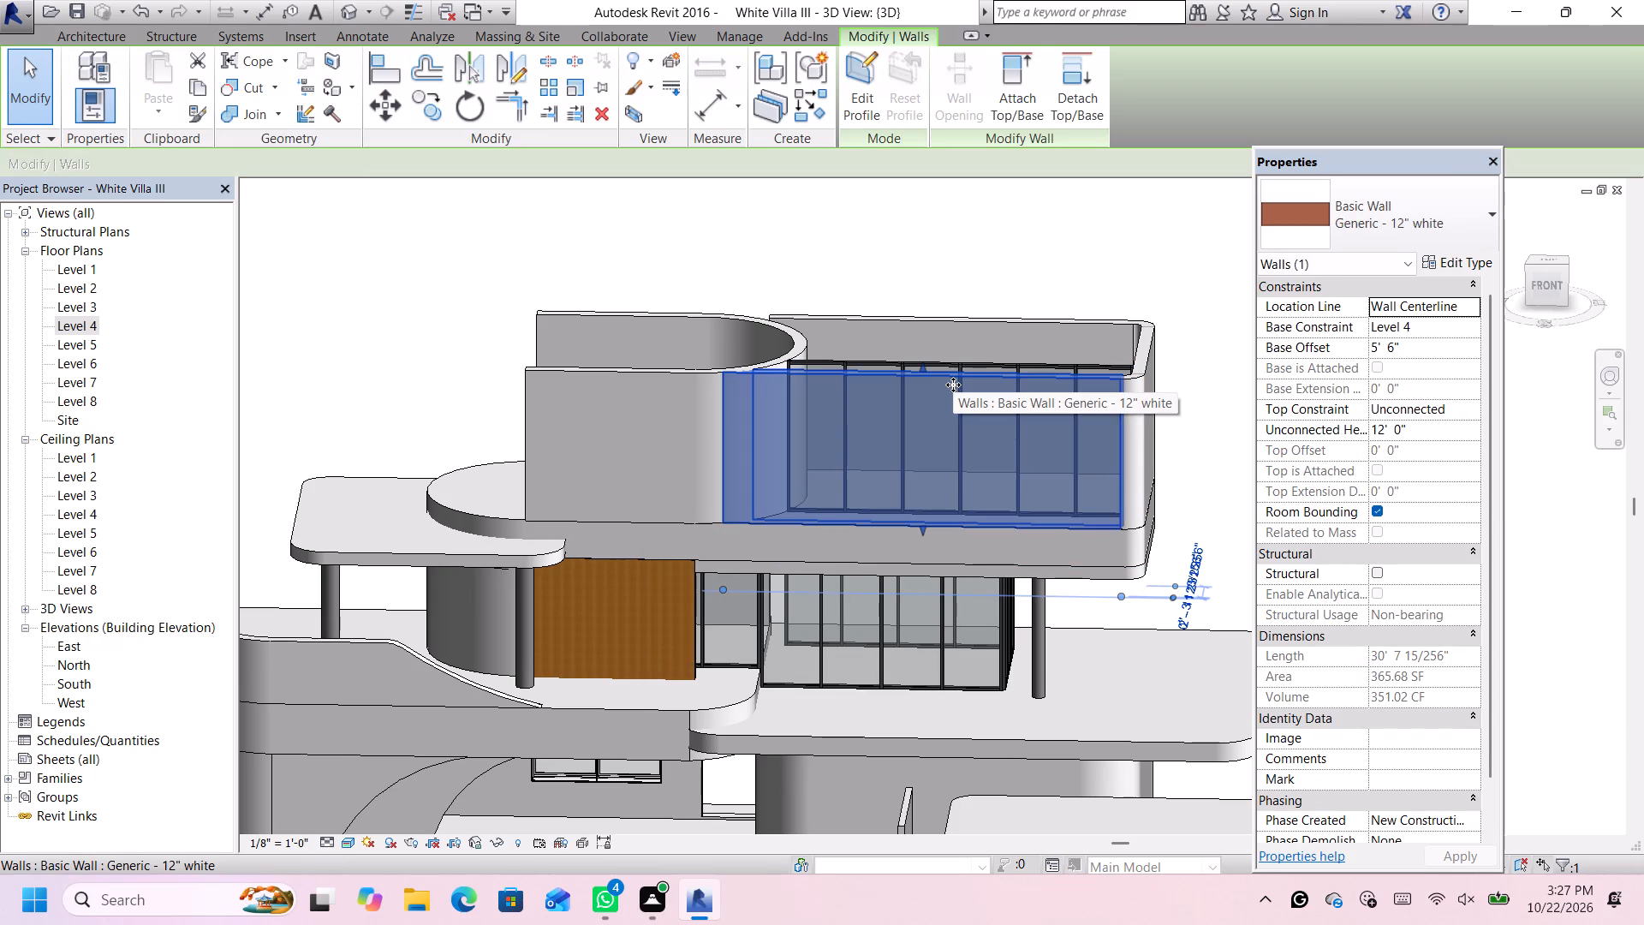
left_click(861, 63)
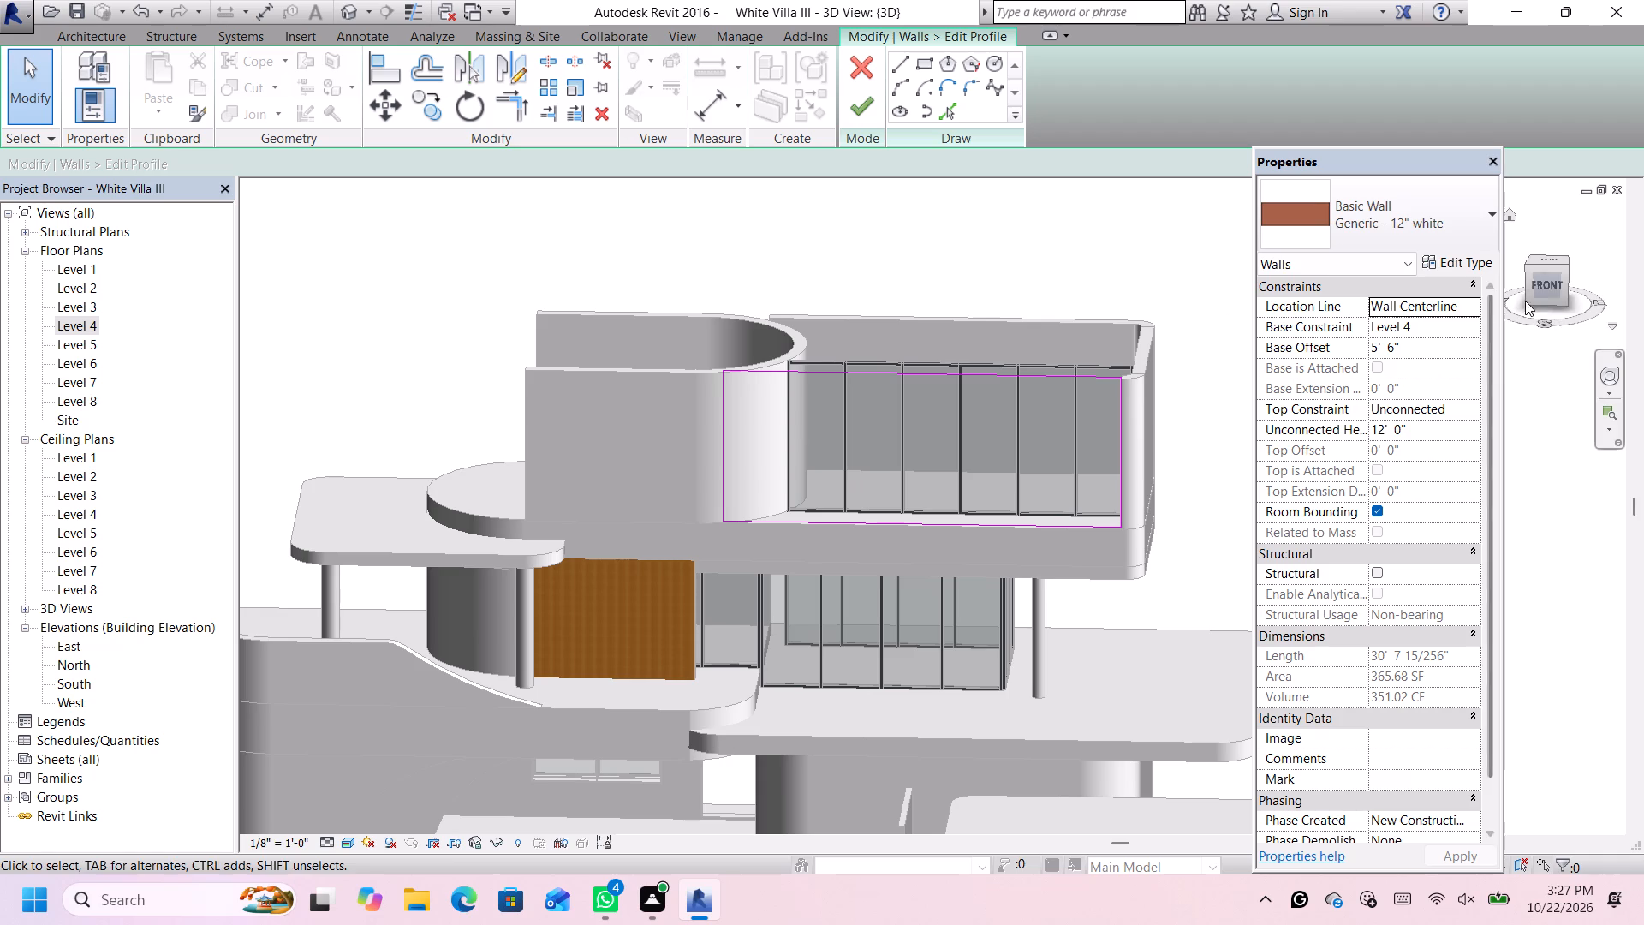
left_click(1536, 293)
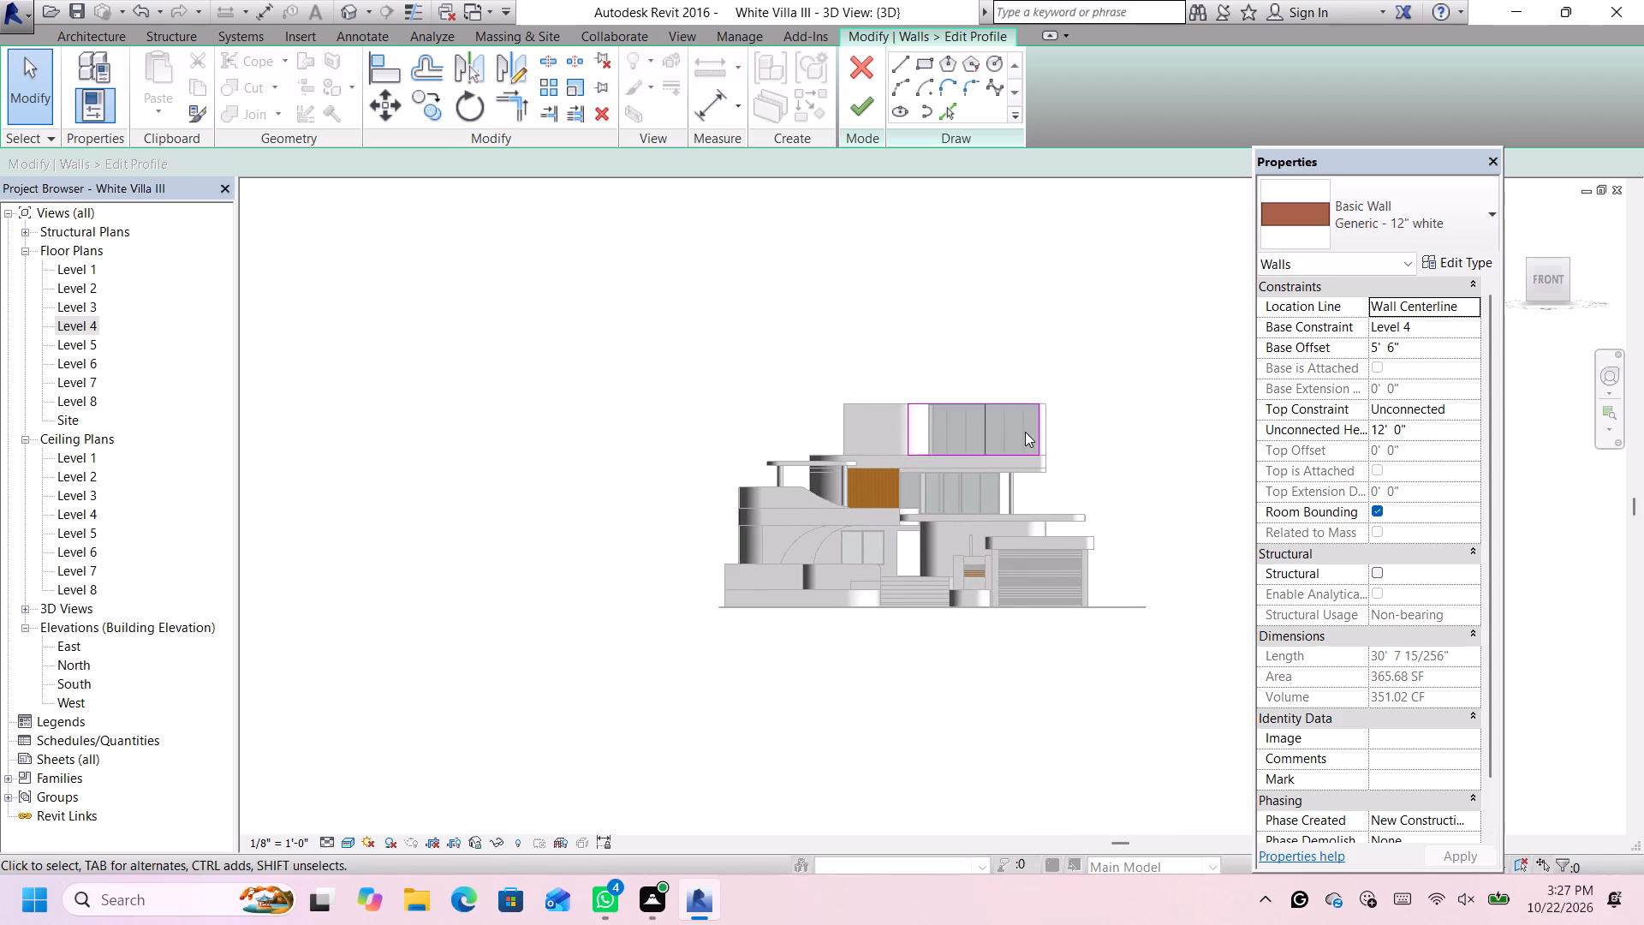
scroll(1028, 435, "up", 9)
scroll(1077, 371, "down", 1)
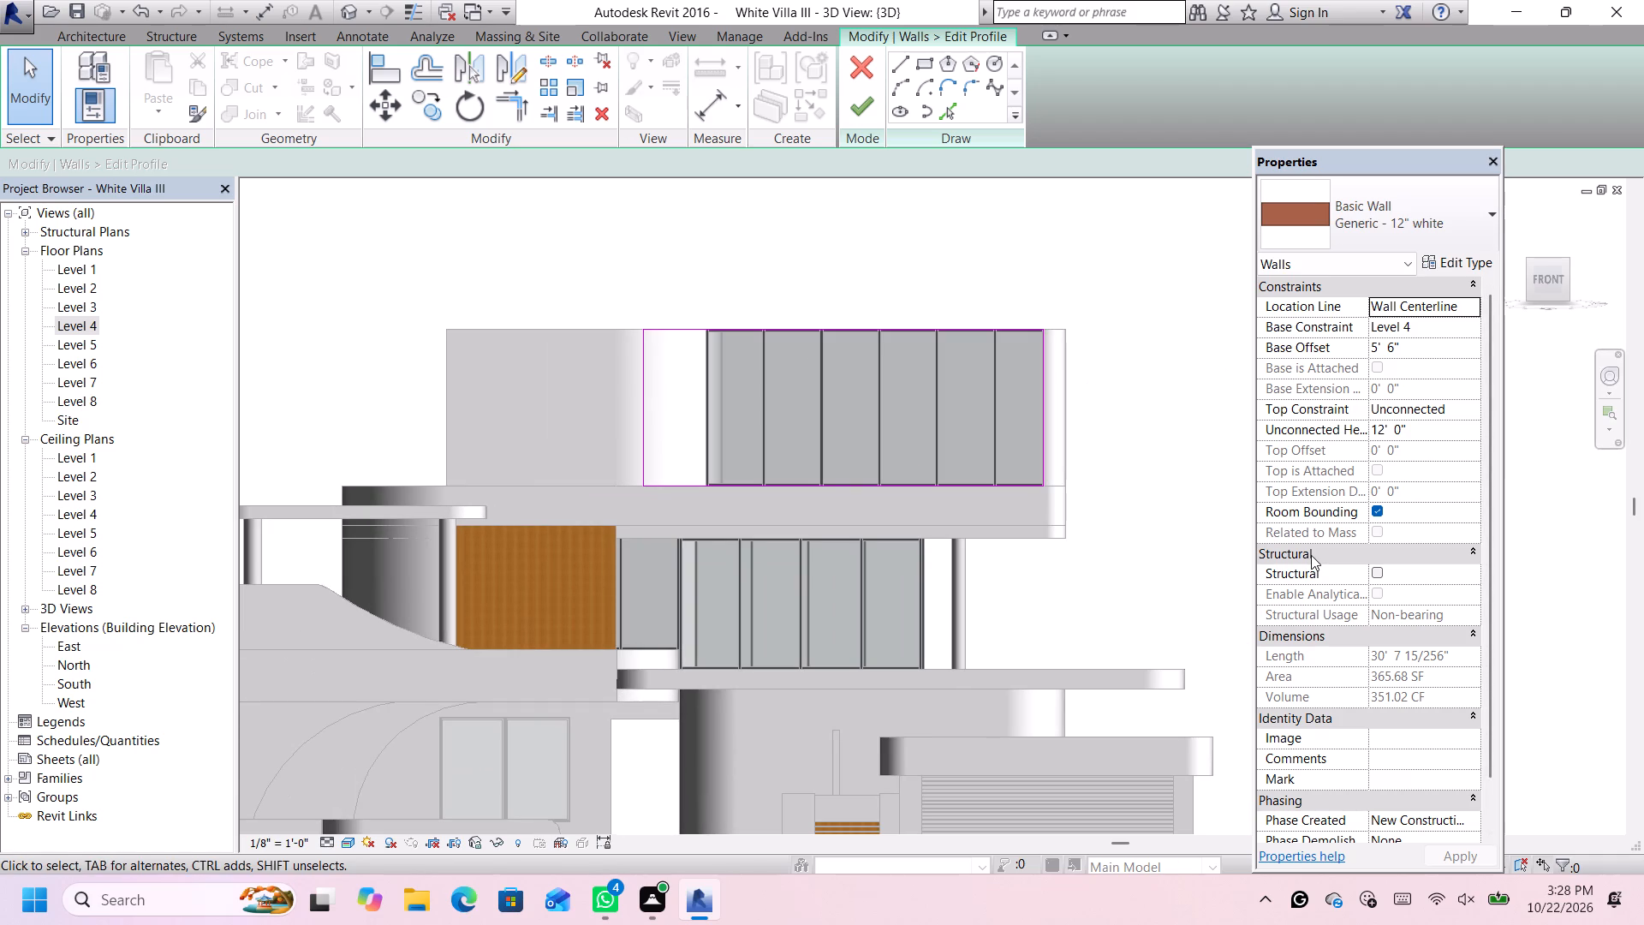
scroll(1005, 394, "up", 2)
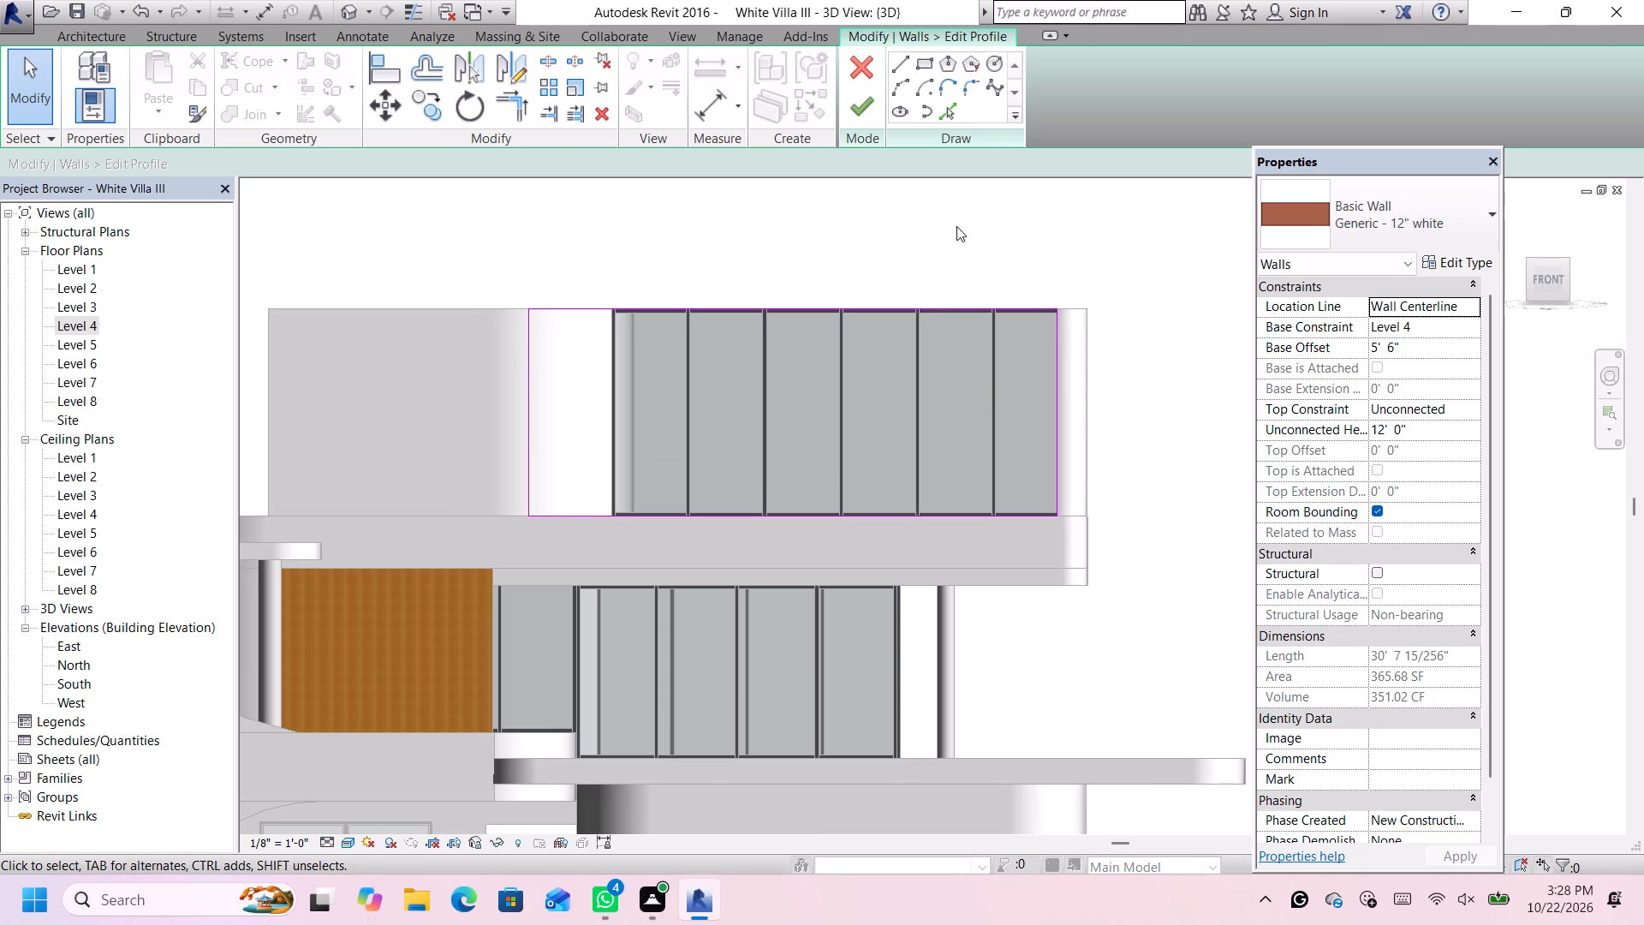
left_click(432, 70)
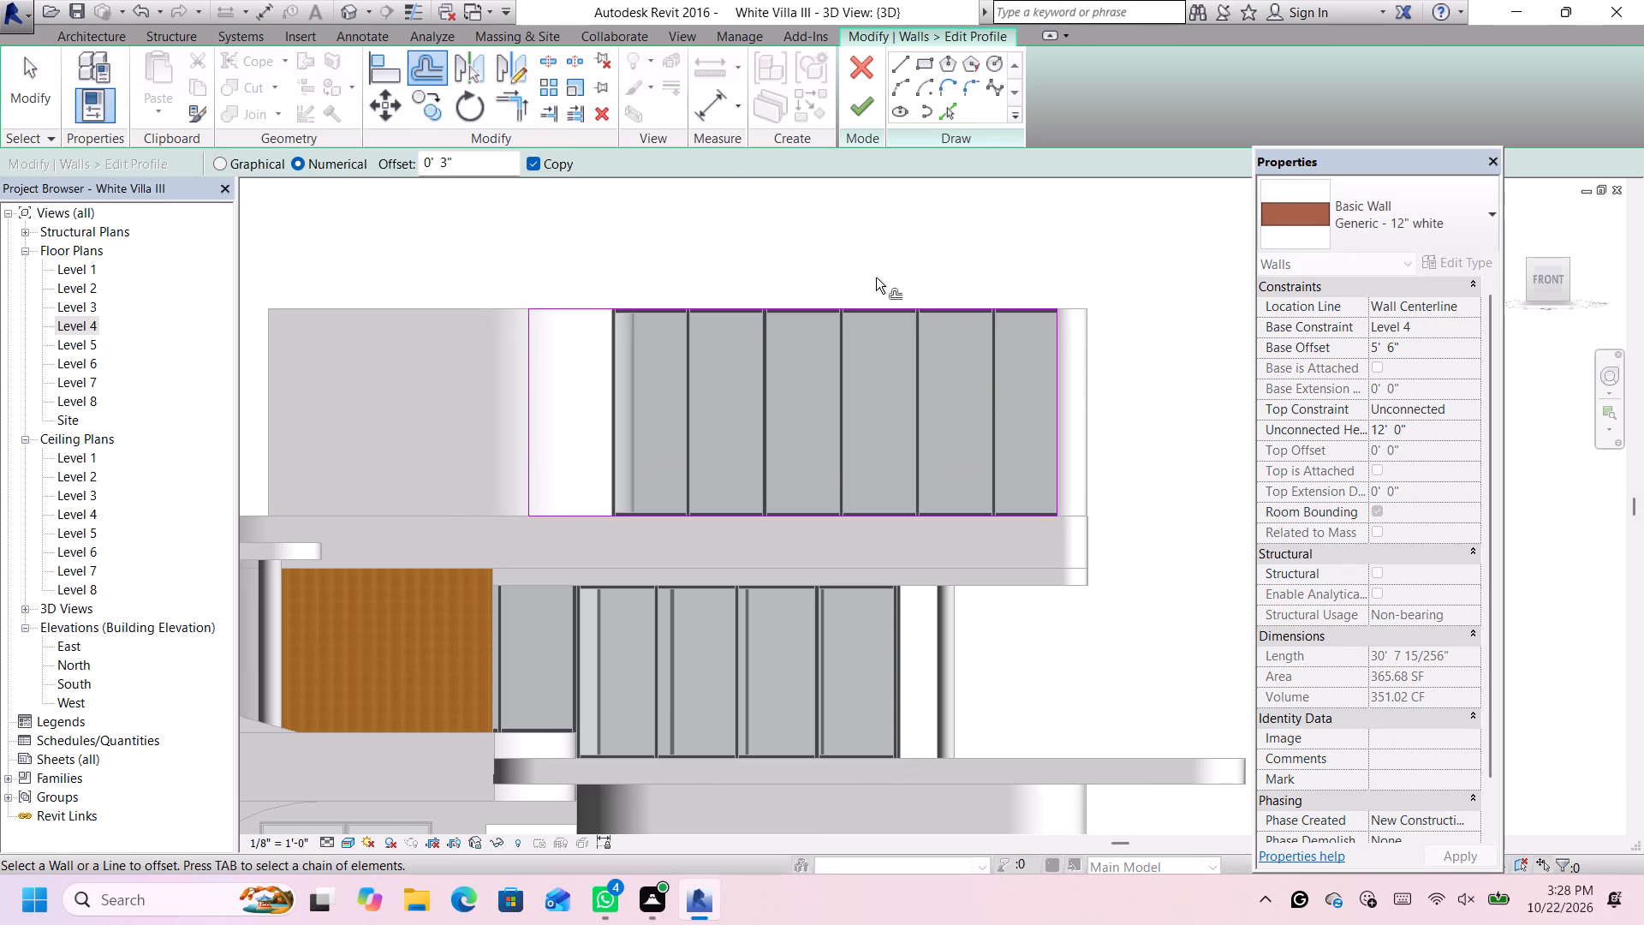
left_click_drag(482, 171, 433, 163)
left_click_drag(433, 163, 408, 170)
key("BackSpace")
key("2")
key("Return")
left_click(795, 314)
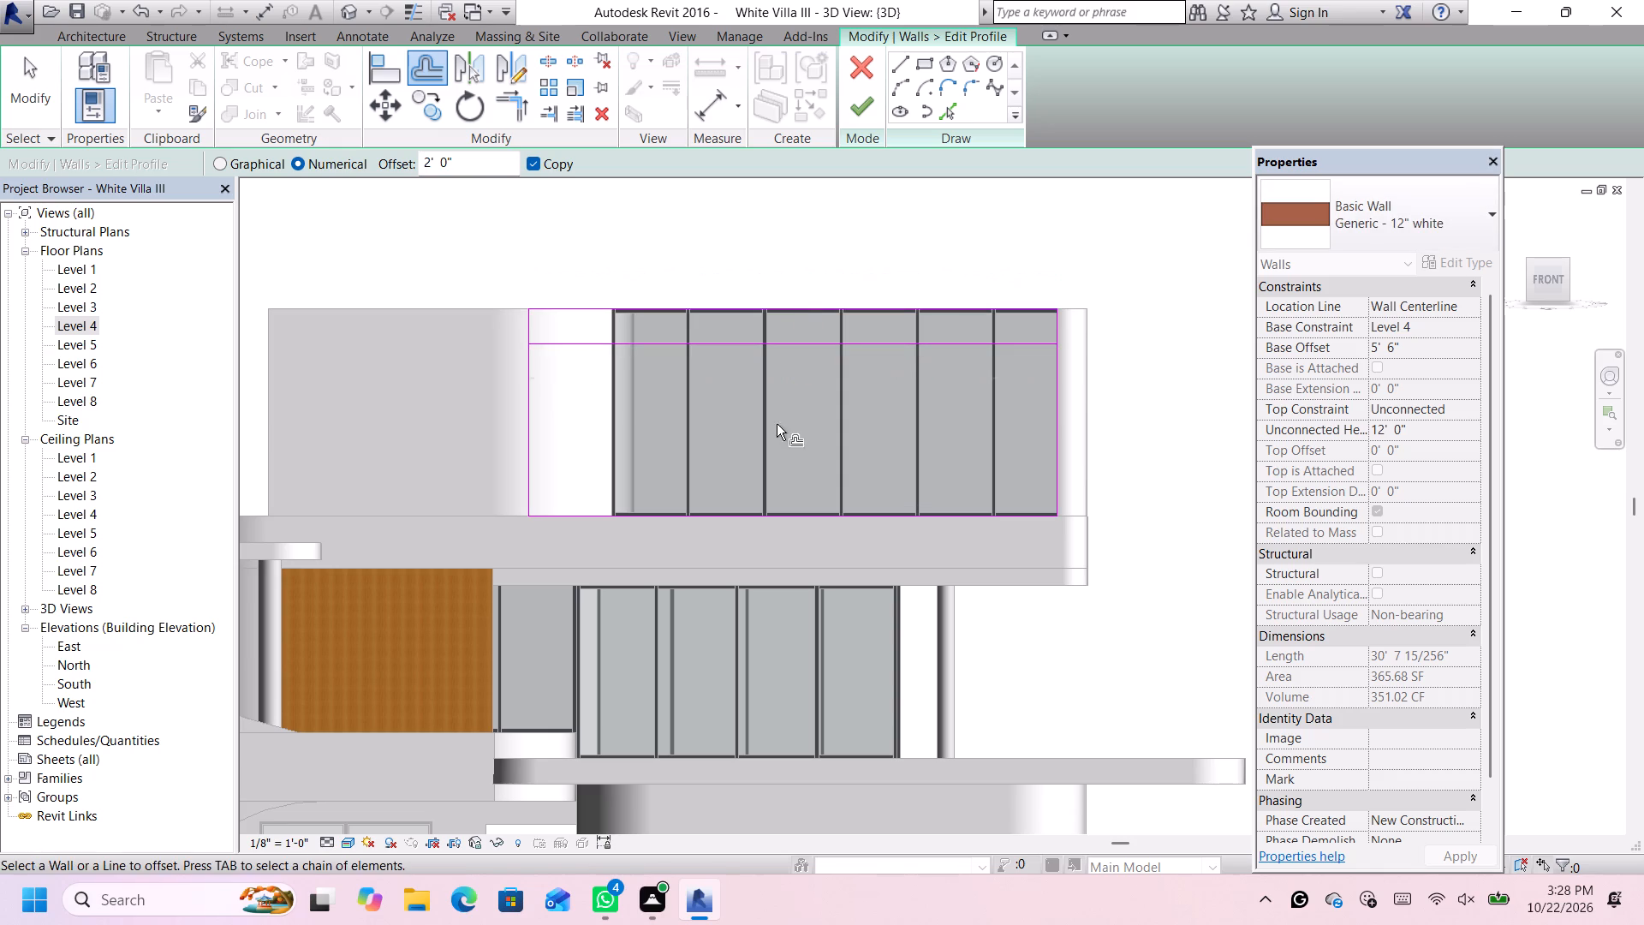
left_click(780, 510)
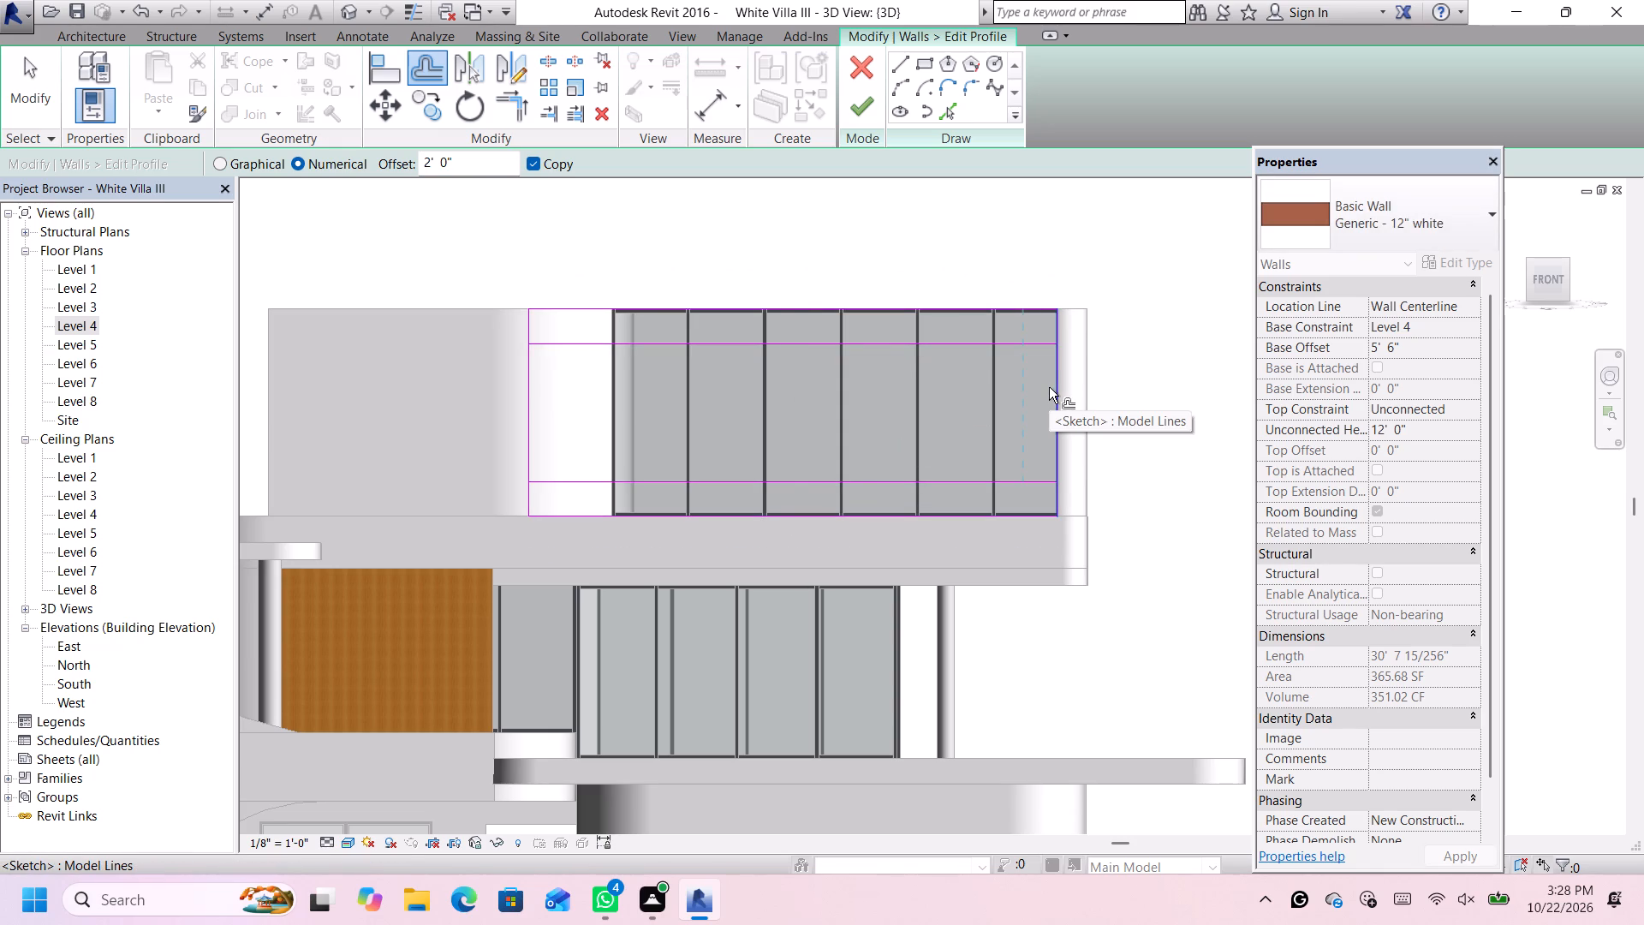
left_click(1049, 387)
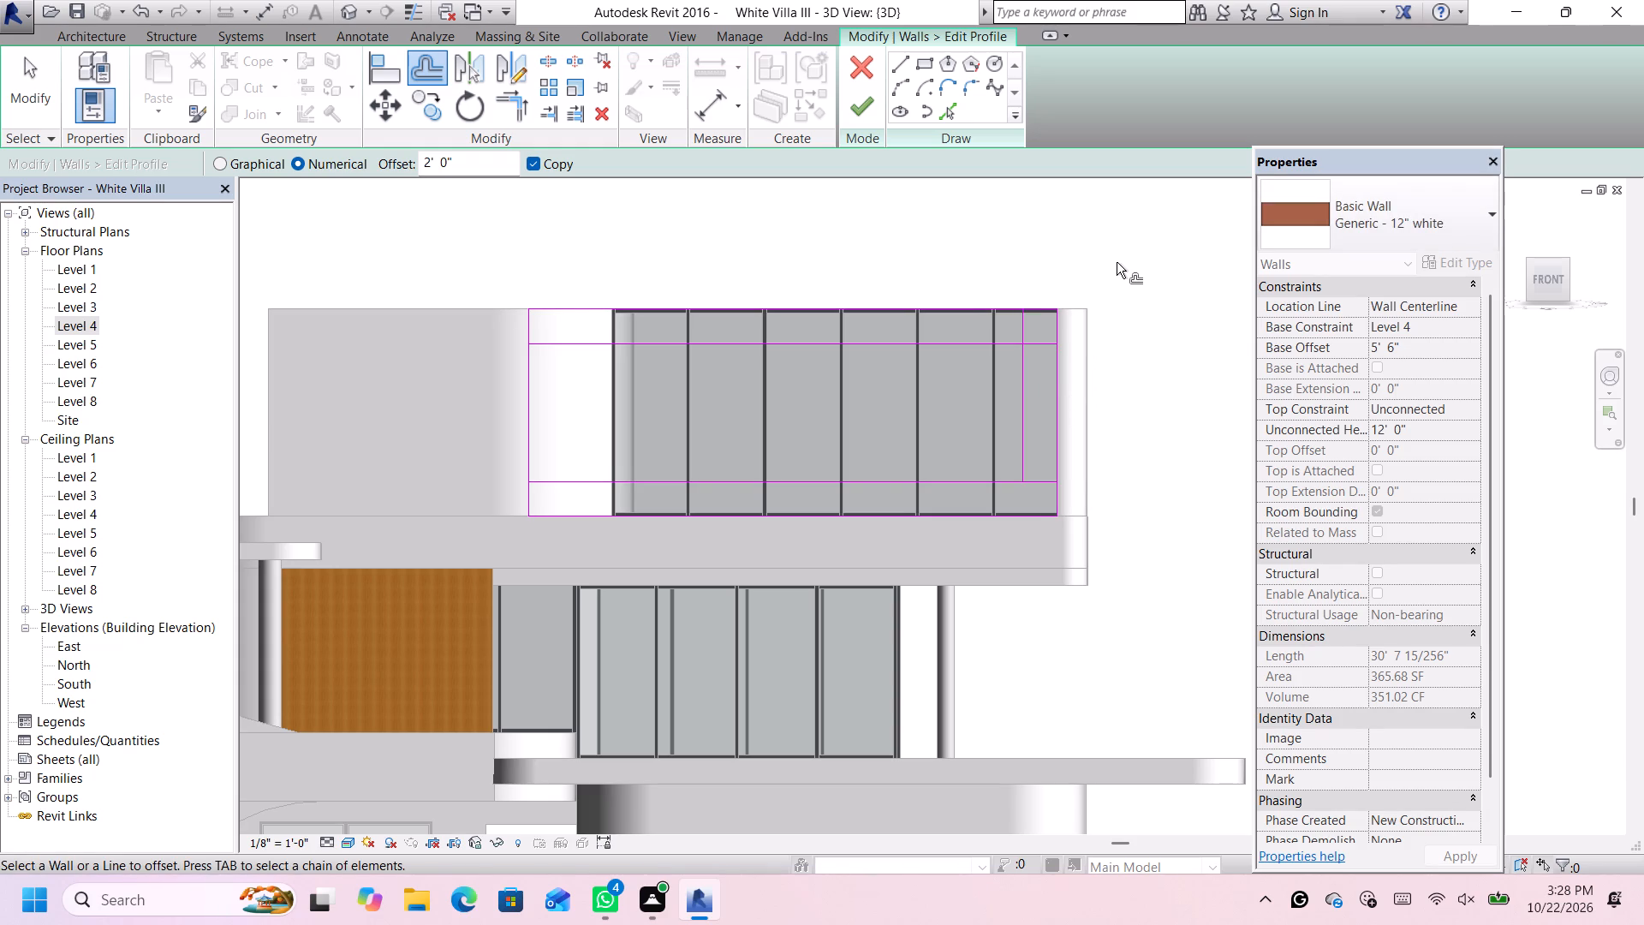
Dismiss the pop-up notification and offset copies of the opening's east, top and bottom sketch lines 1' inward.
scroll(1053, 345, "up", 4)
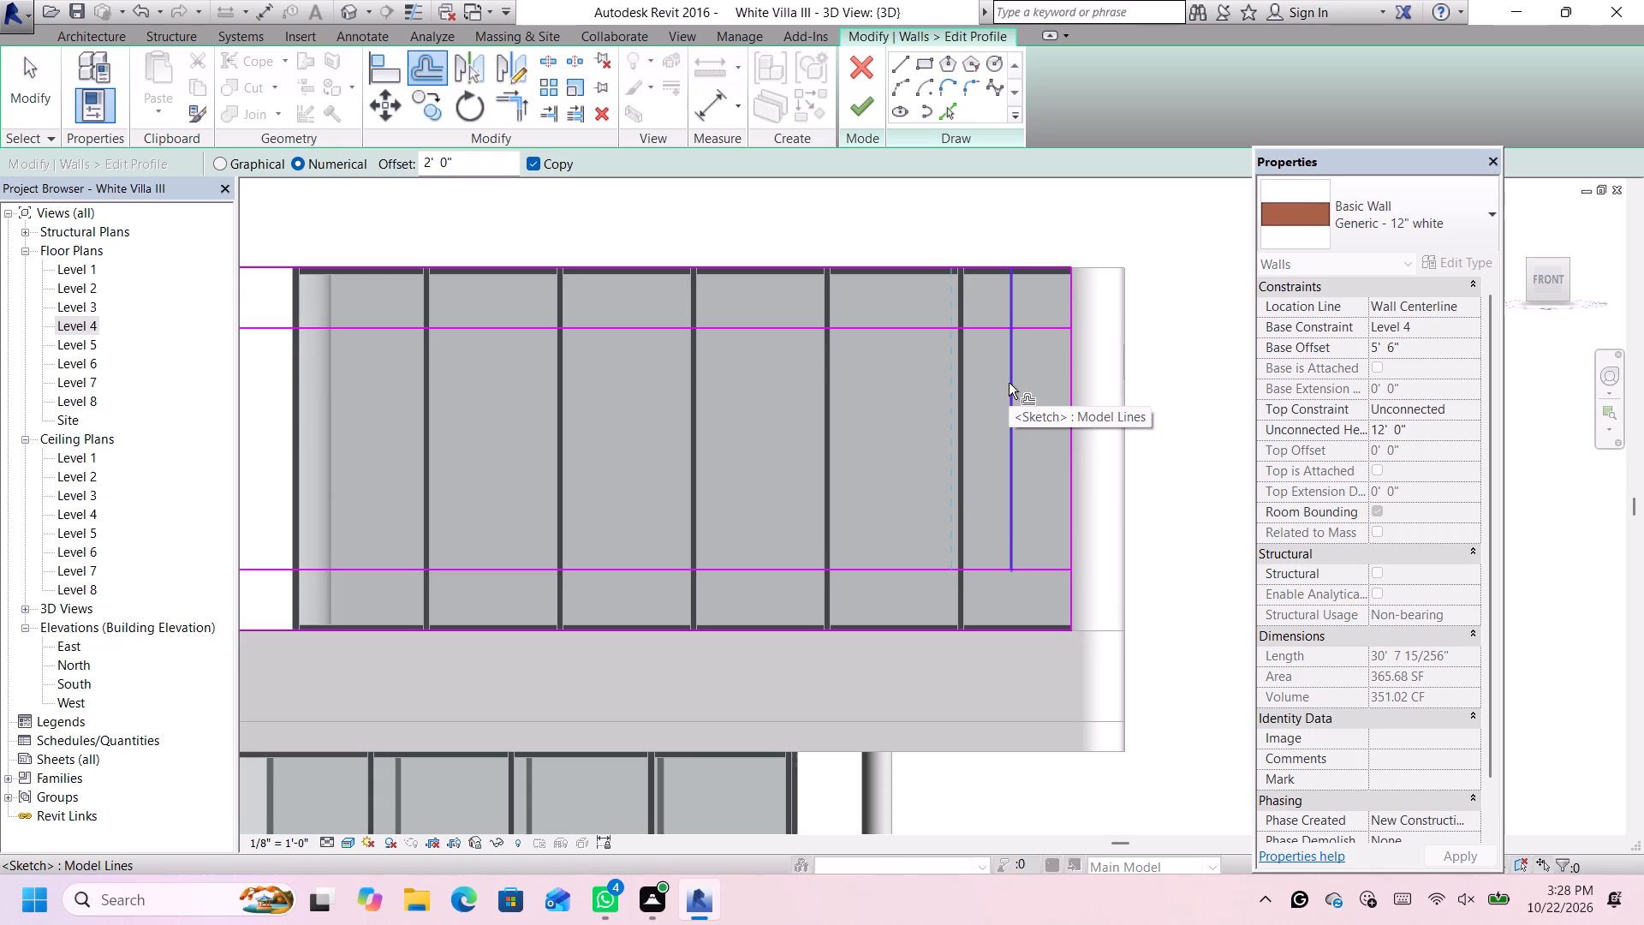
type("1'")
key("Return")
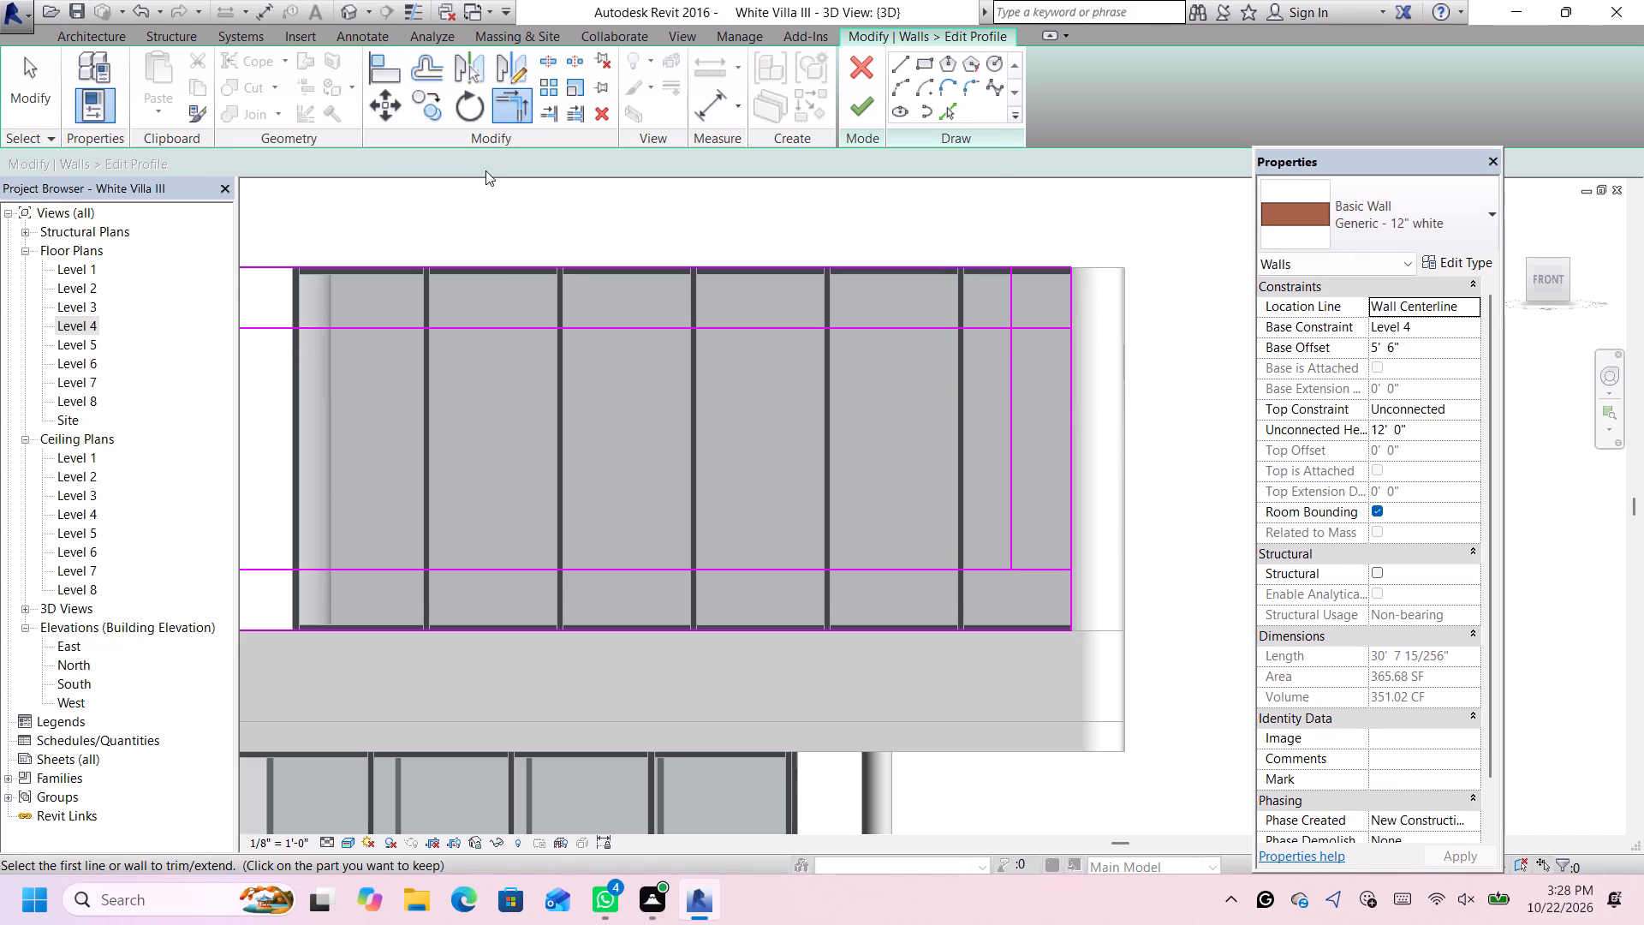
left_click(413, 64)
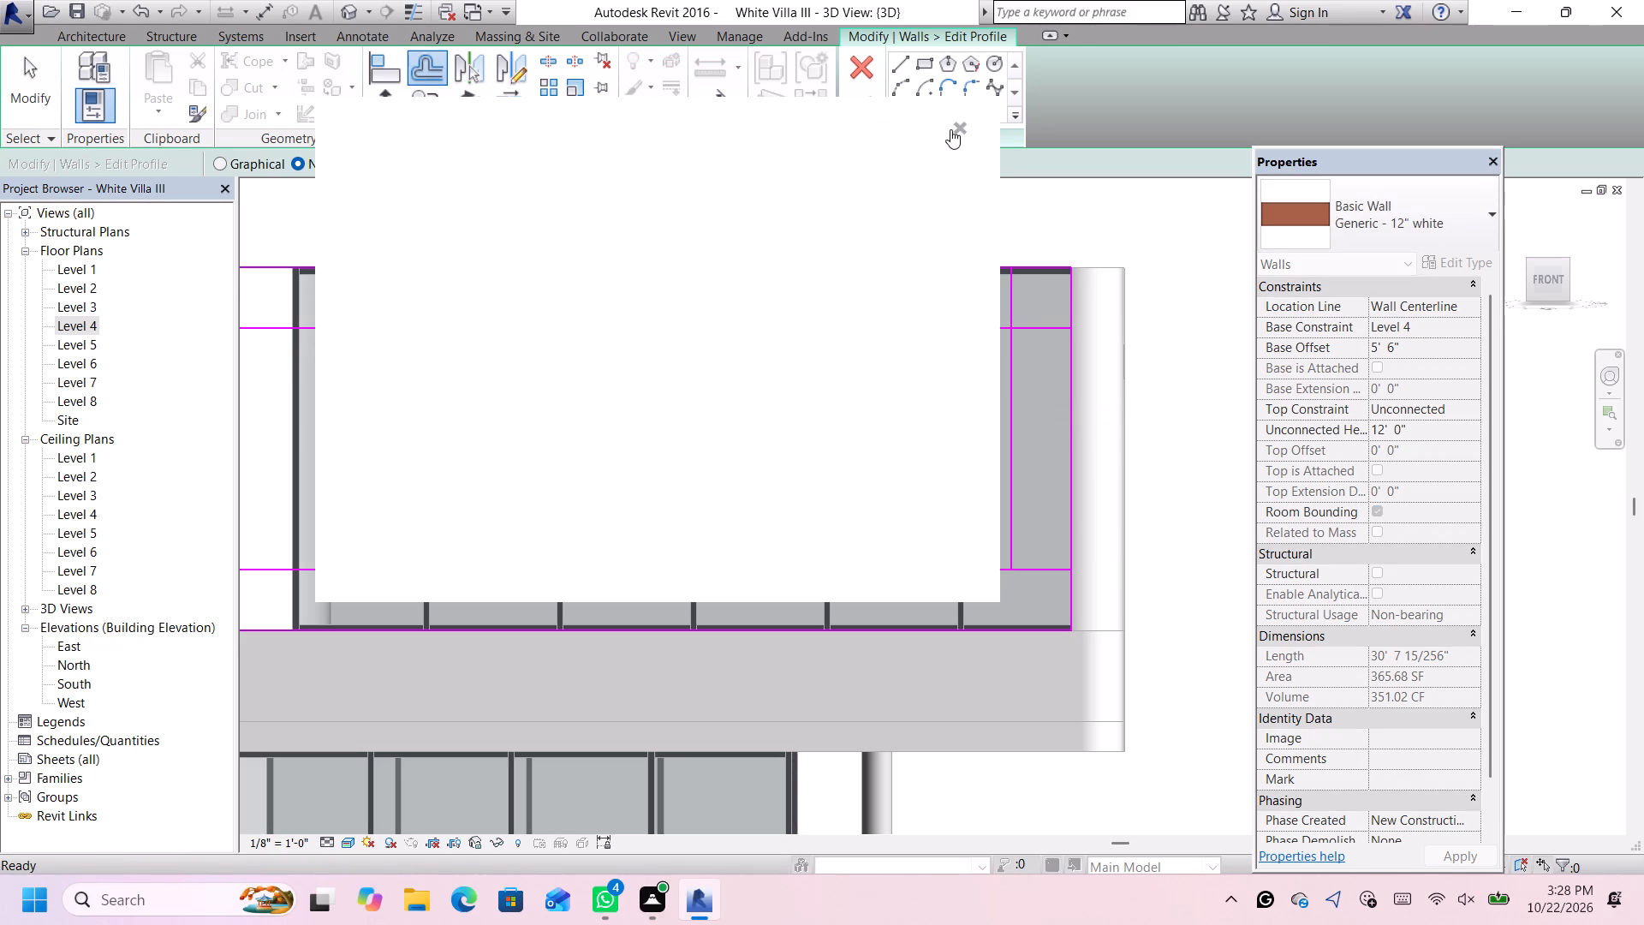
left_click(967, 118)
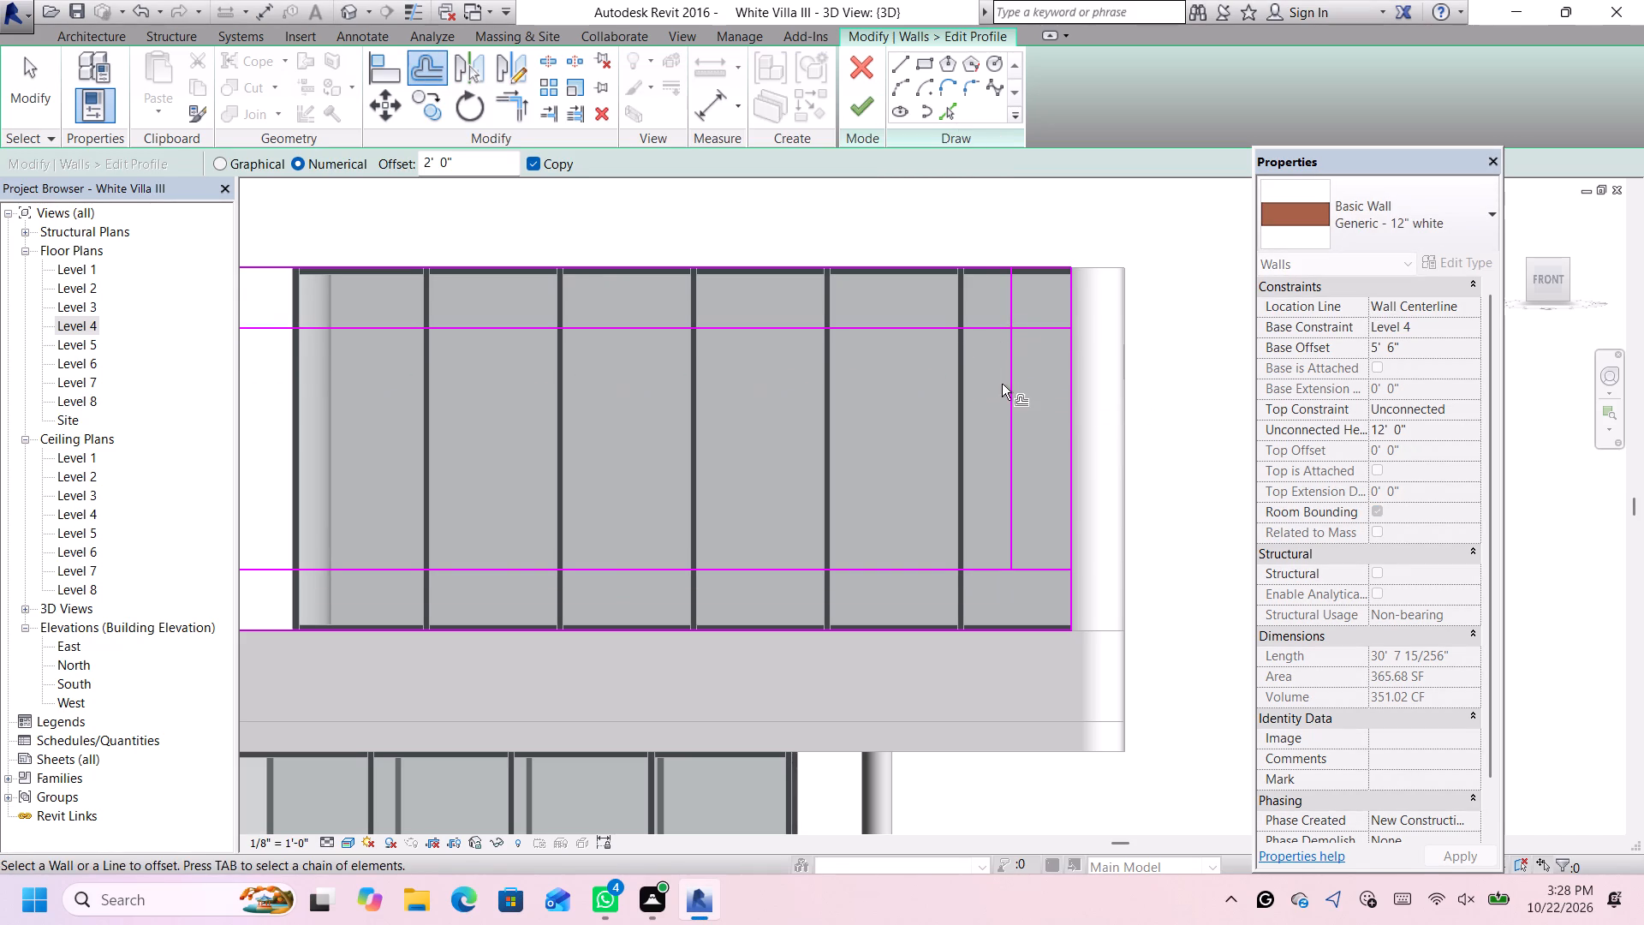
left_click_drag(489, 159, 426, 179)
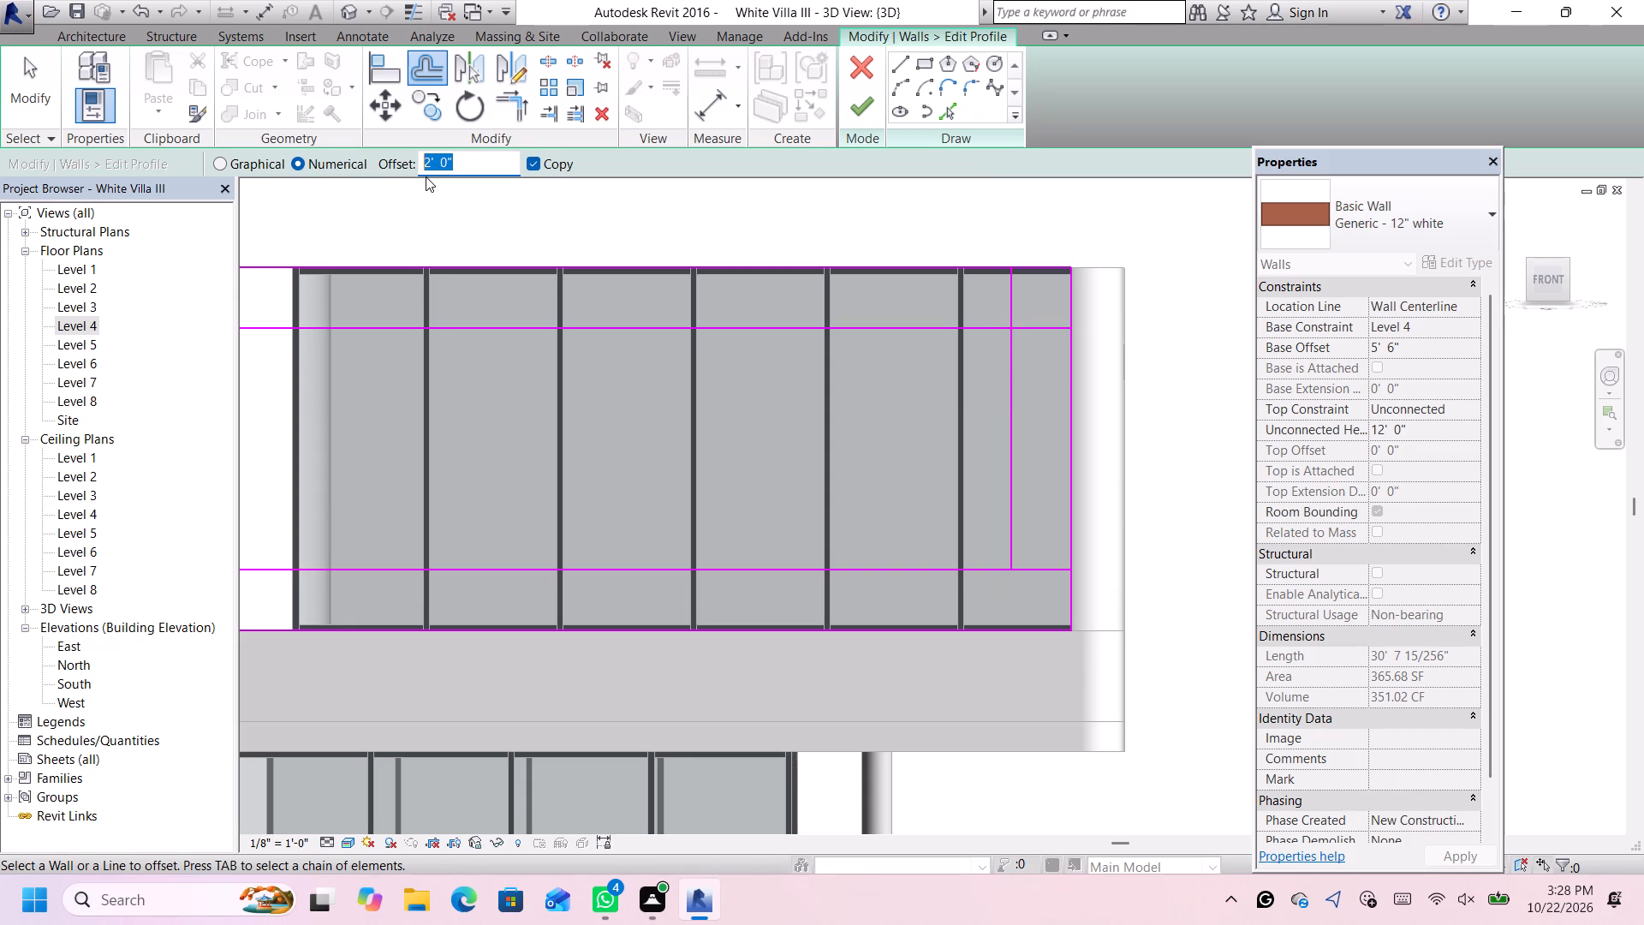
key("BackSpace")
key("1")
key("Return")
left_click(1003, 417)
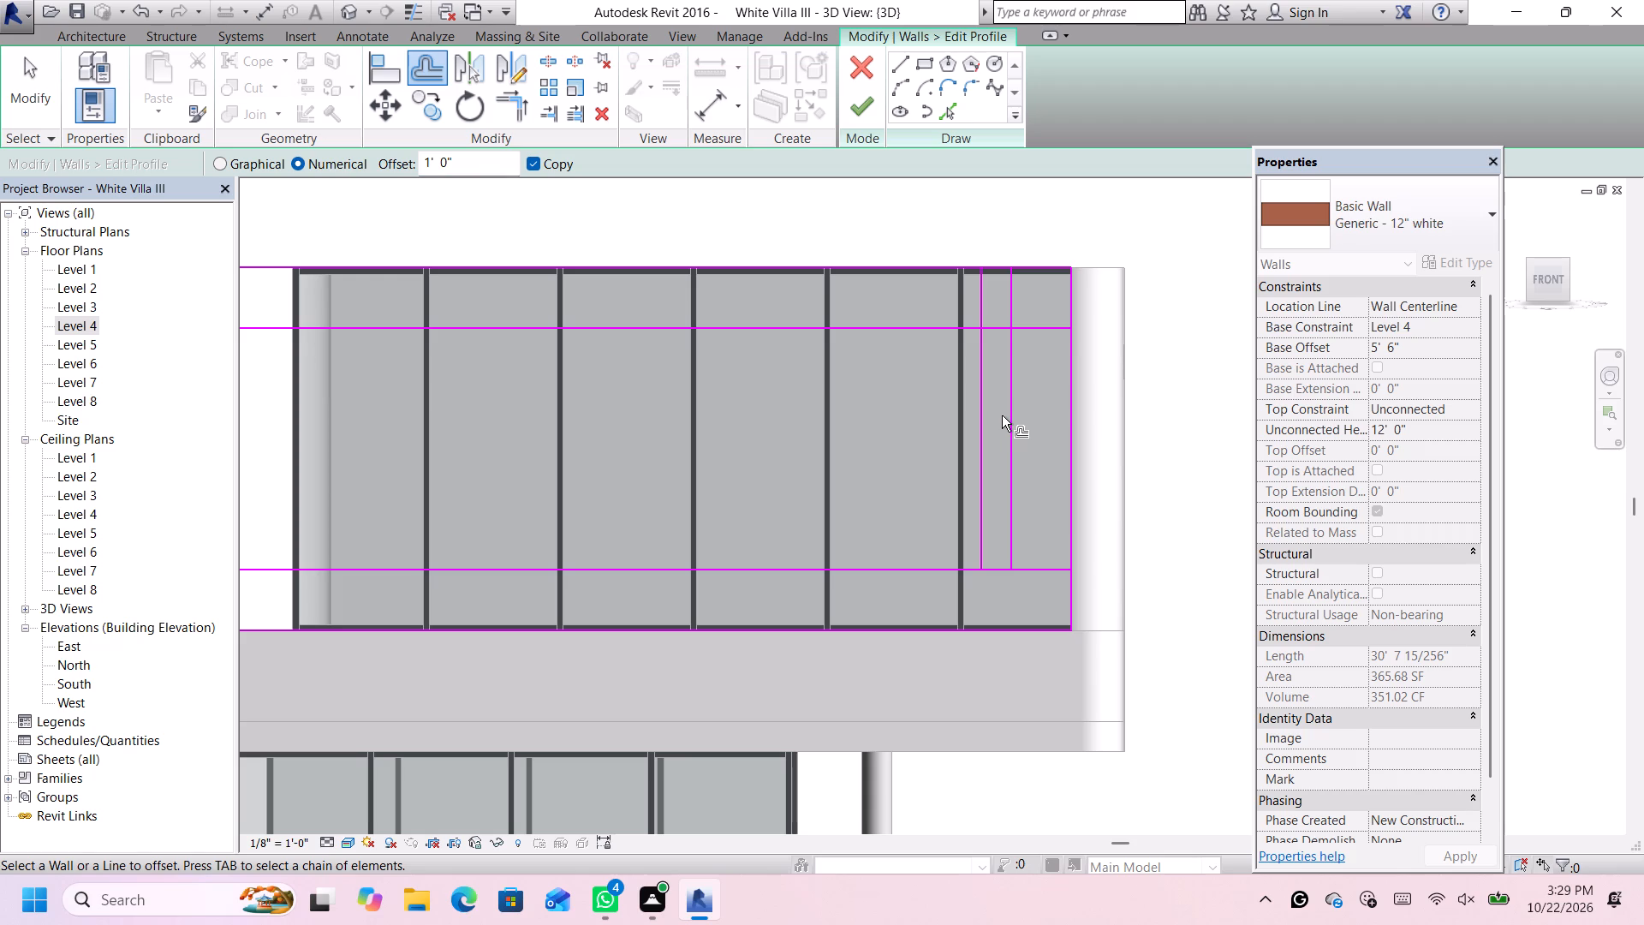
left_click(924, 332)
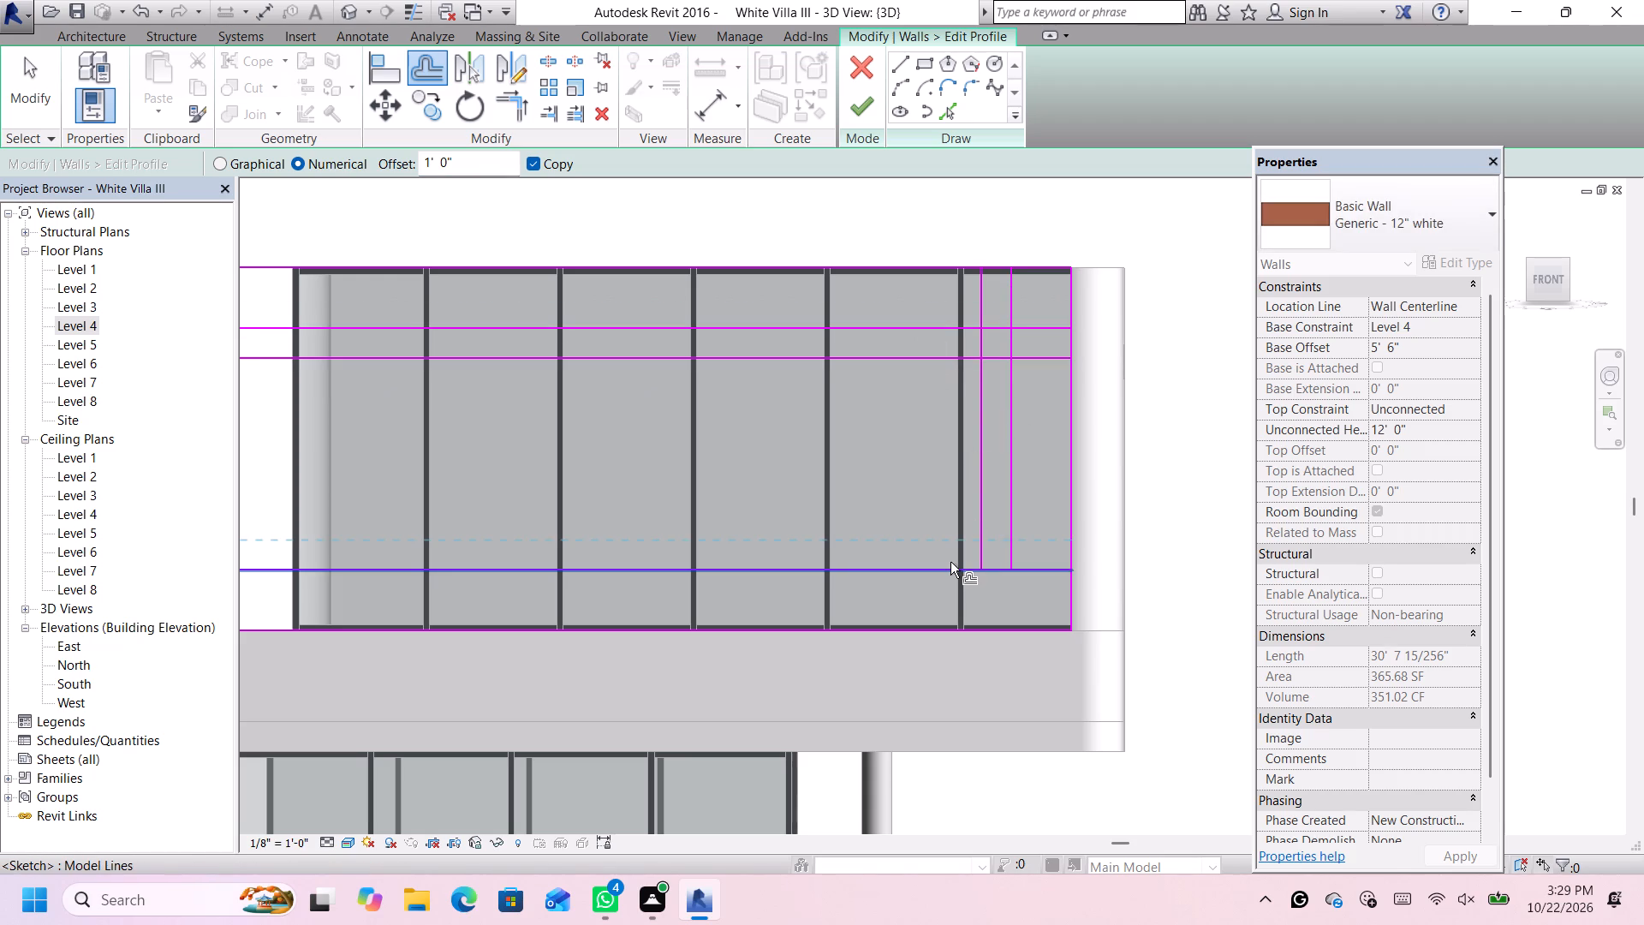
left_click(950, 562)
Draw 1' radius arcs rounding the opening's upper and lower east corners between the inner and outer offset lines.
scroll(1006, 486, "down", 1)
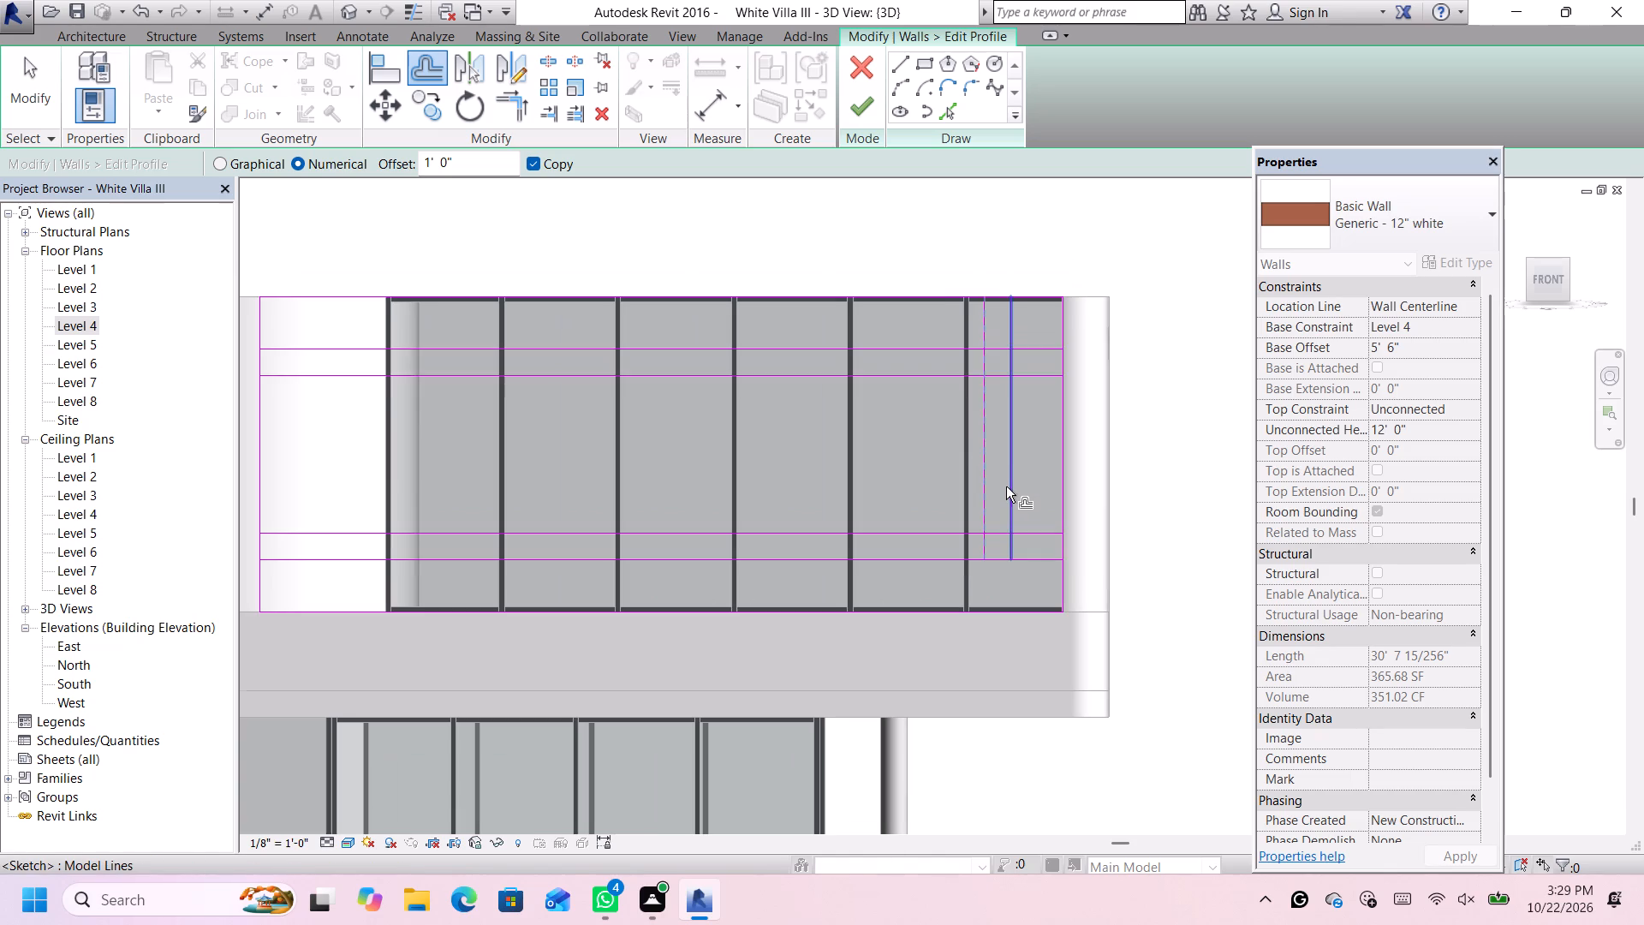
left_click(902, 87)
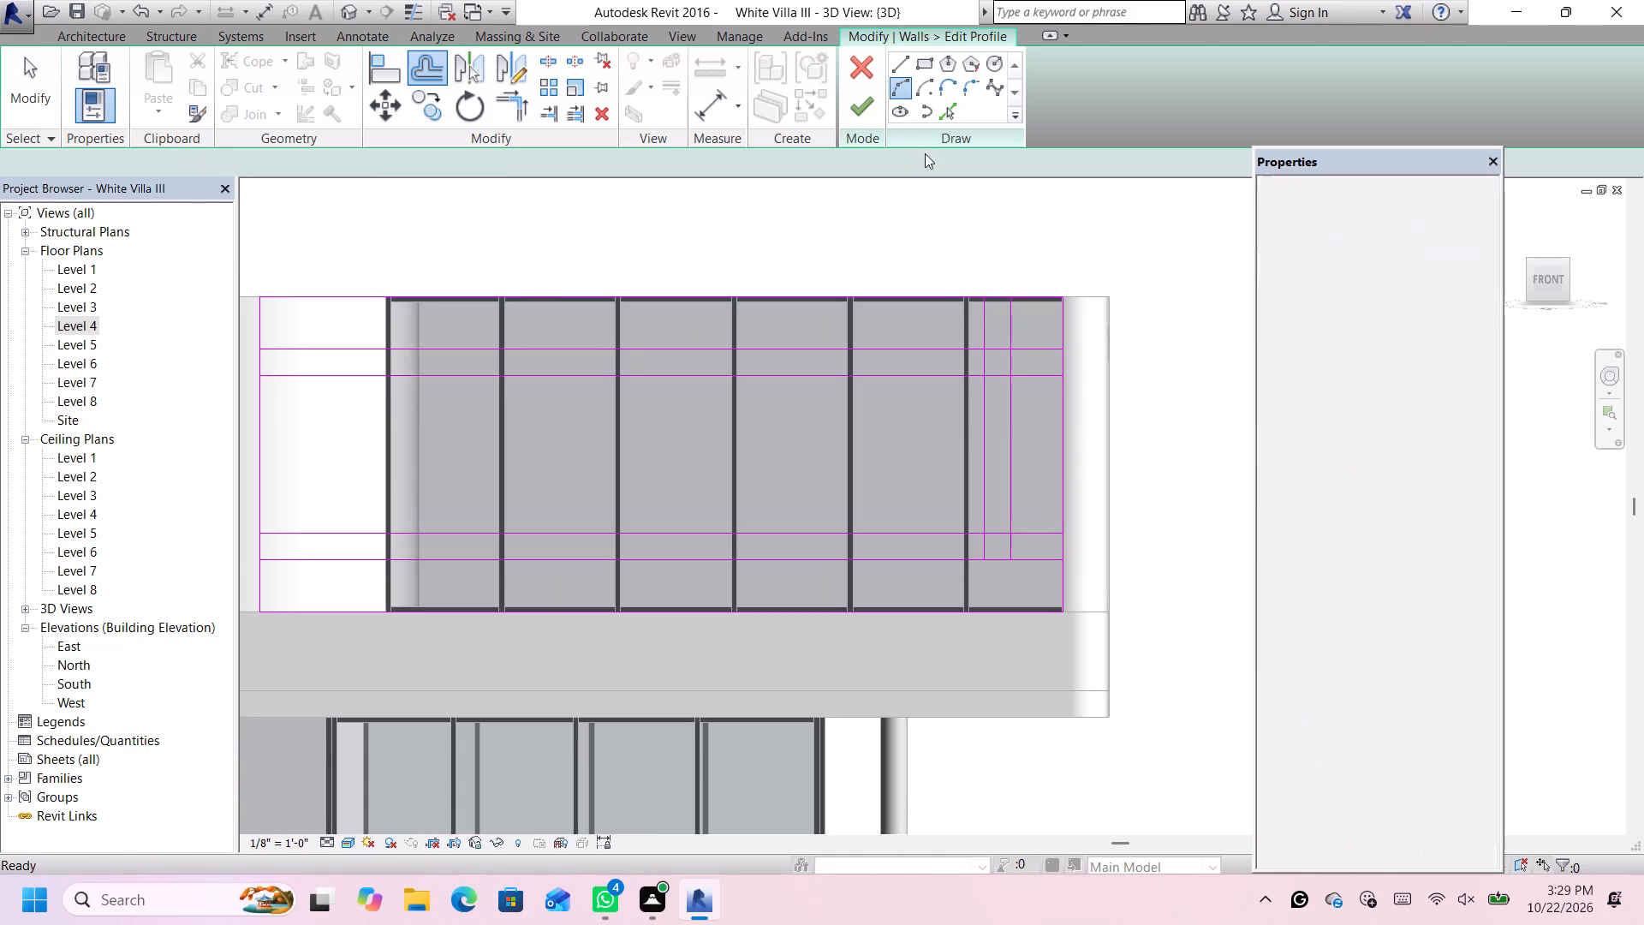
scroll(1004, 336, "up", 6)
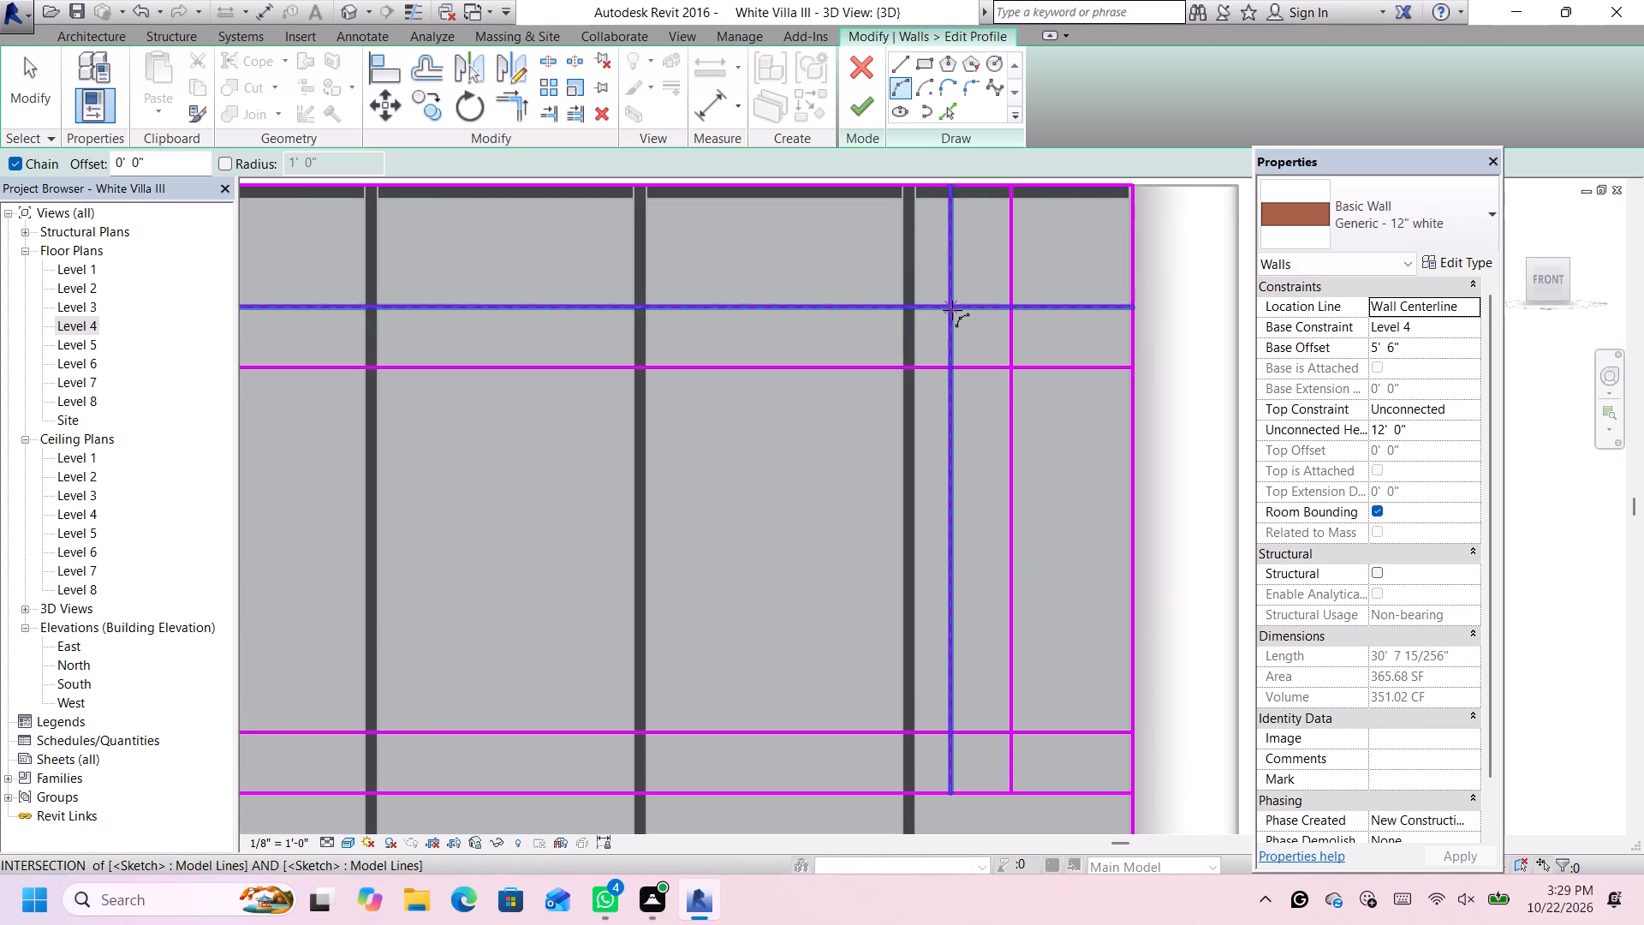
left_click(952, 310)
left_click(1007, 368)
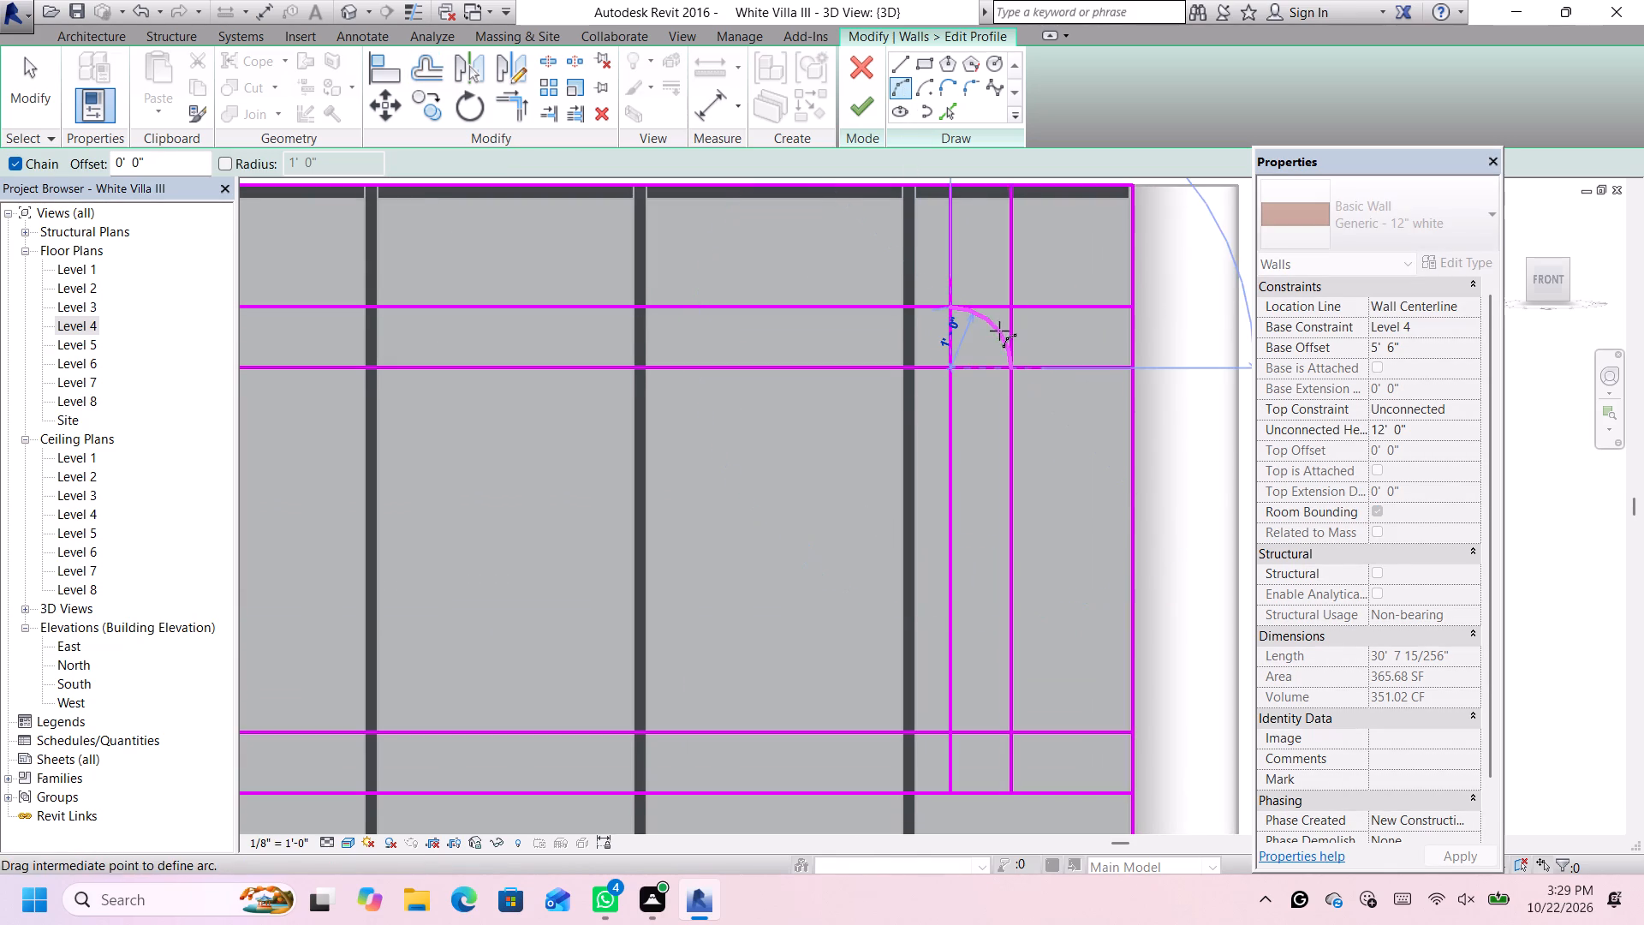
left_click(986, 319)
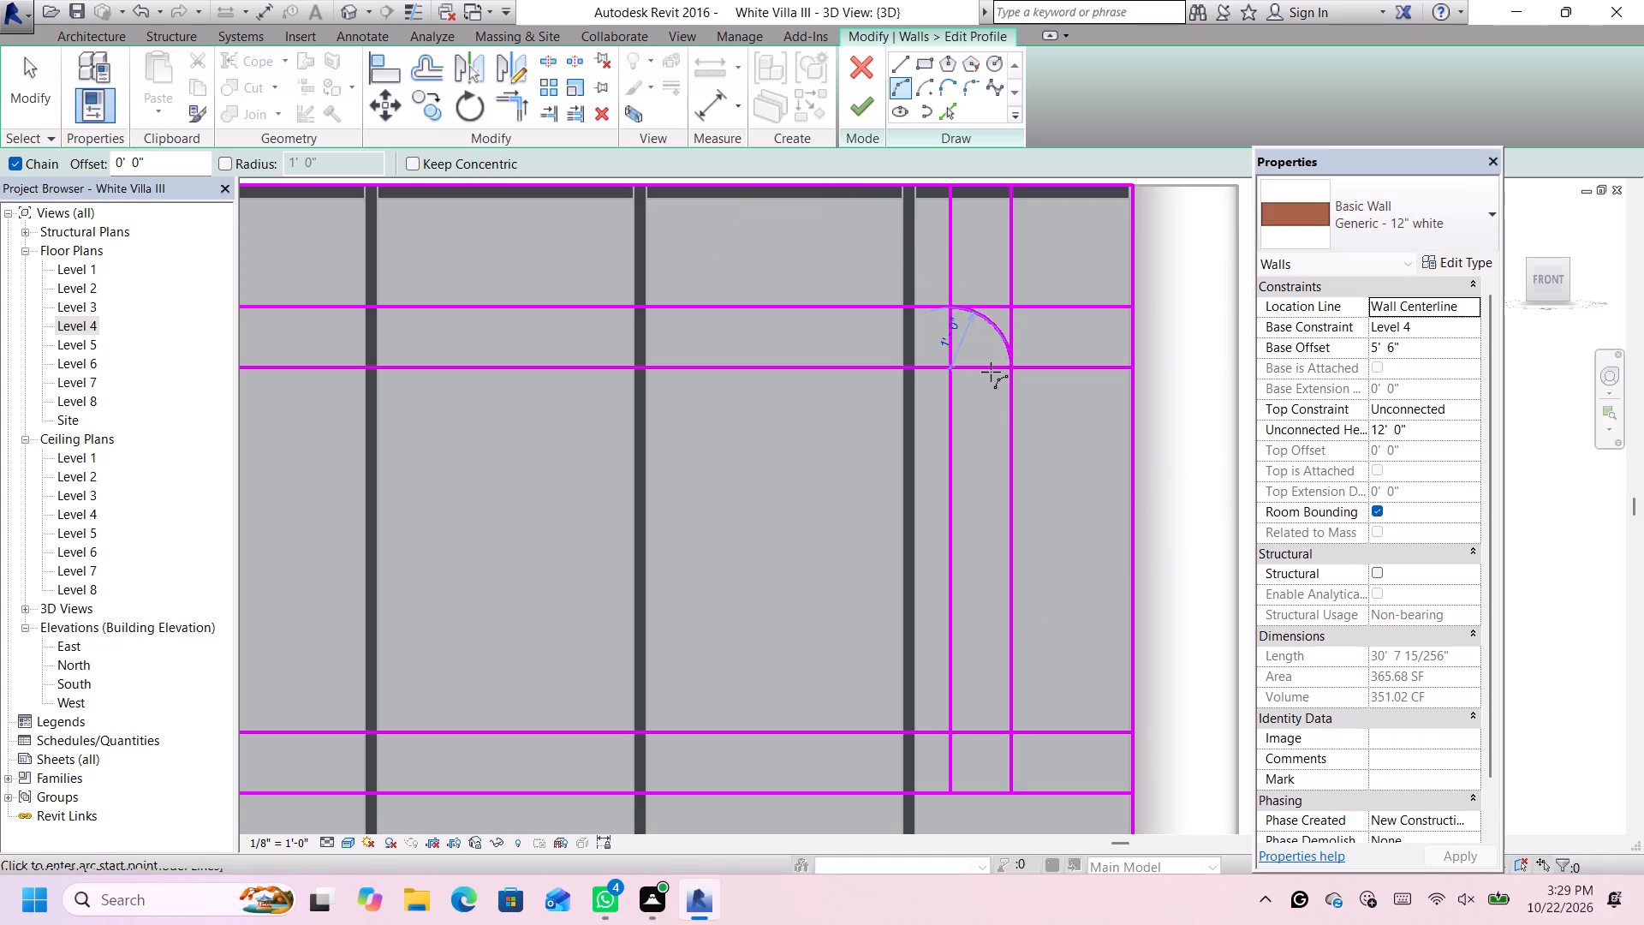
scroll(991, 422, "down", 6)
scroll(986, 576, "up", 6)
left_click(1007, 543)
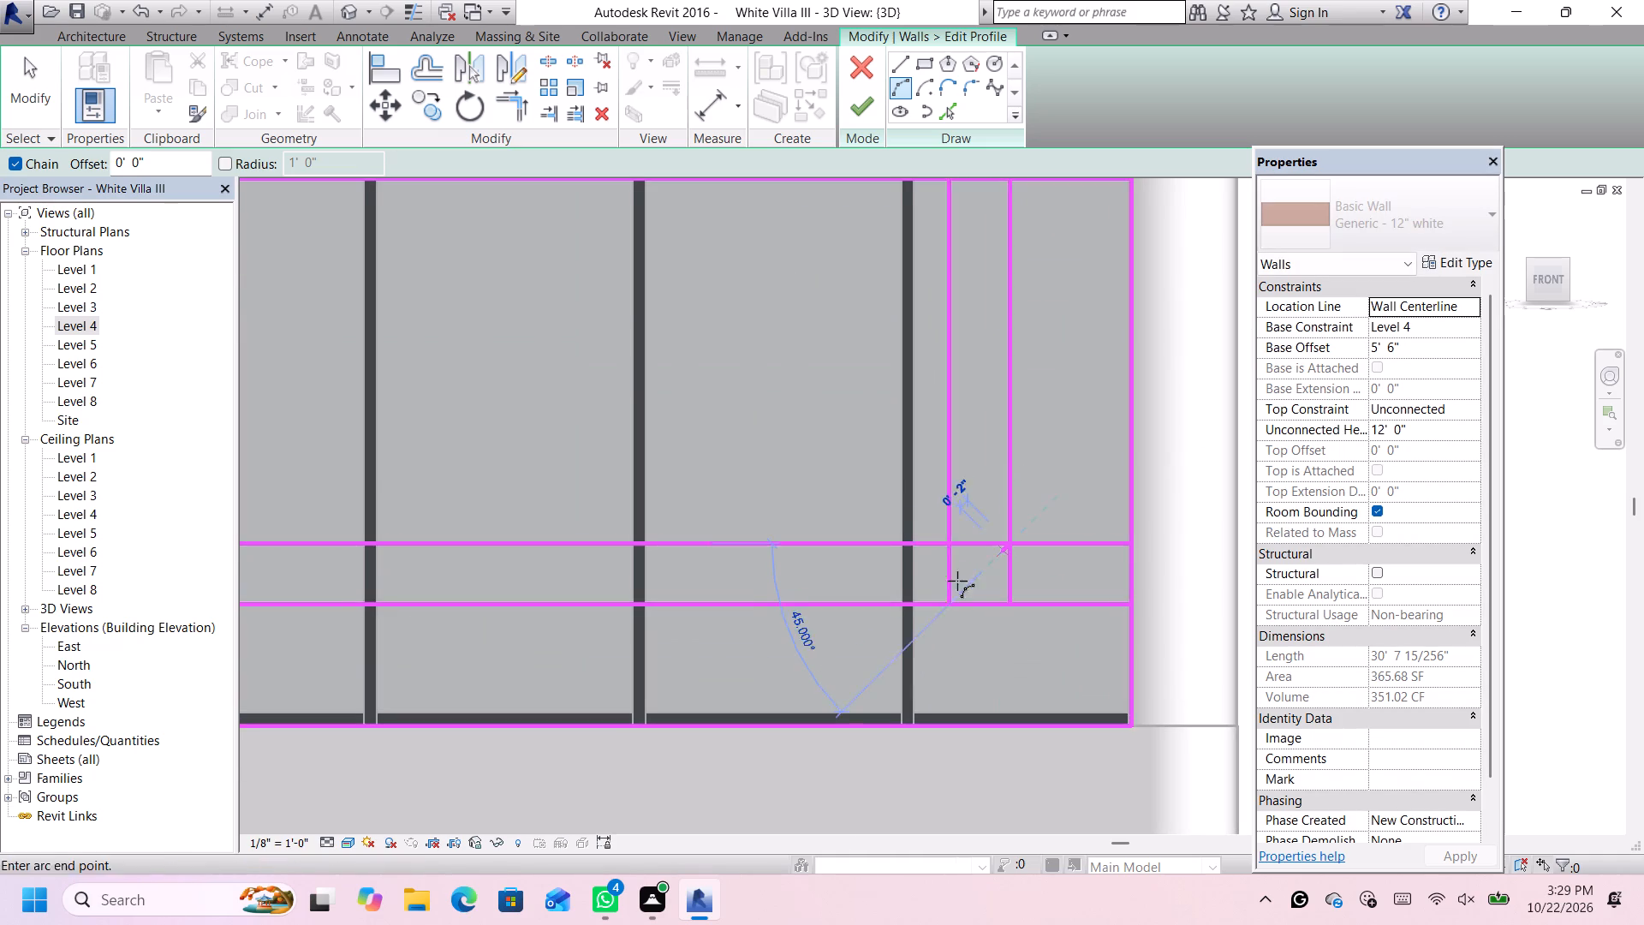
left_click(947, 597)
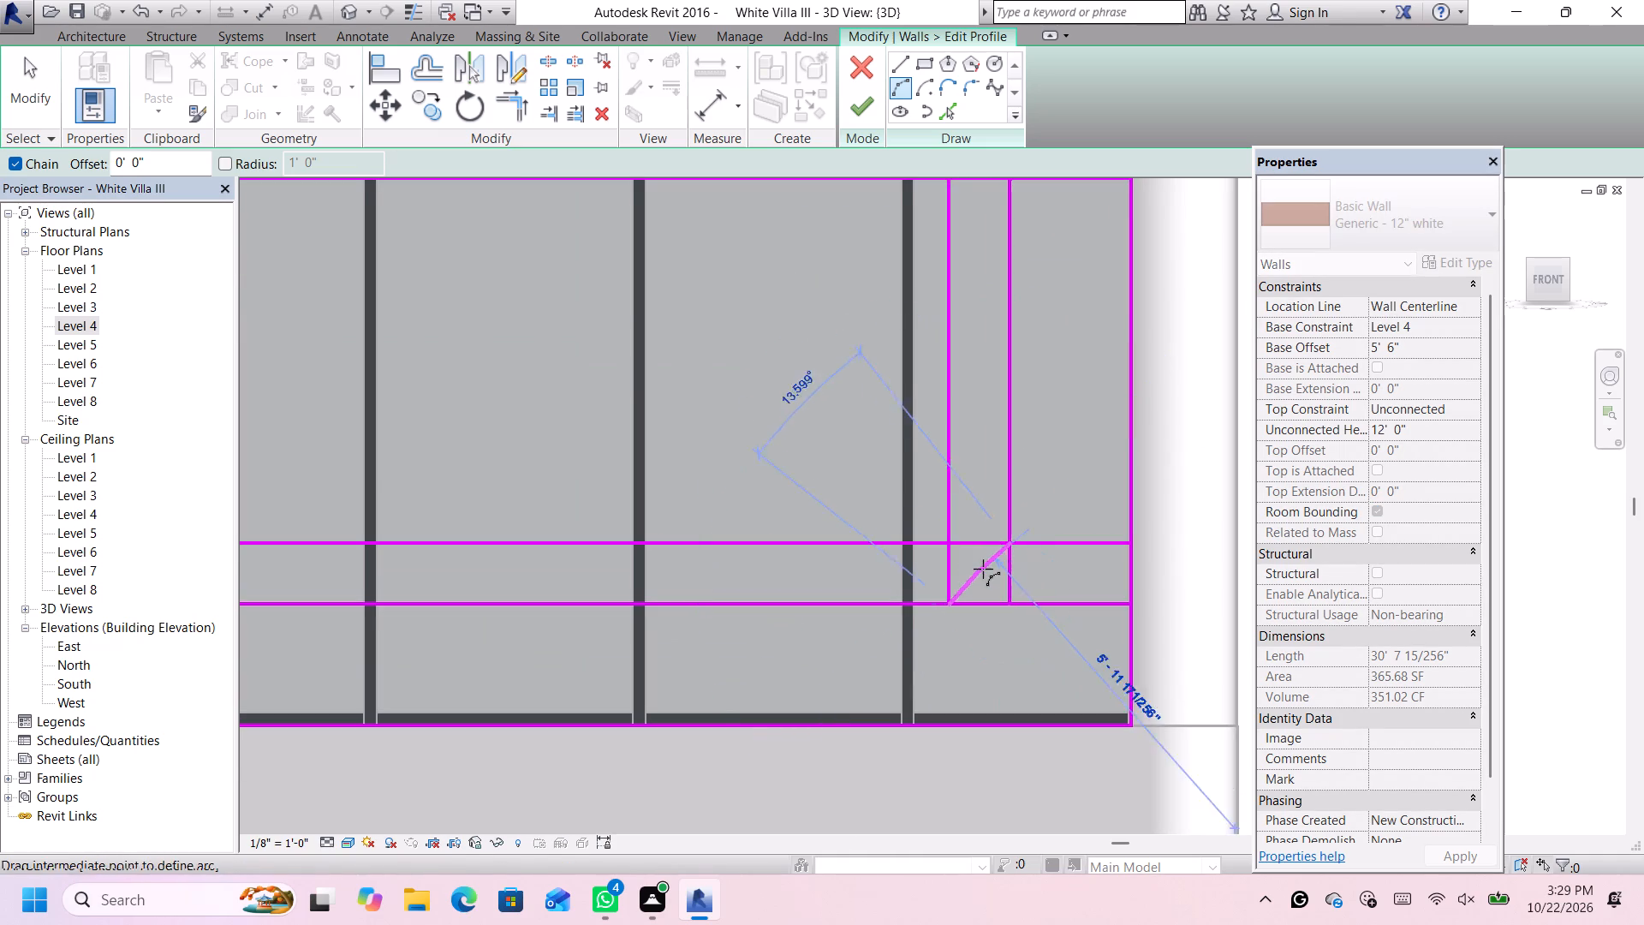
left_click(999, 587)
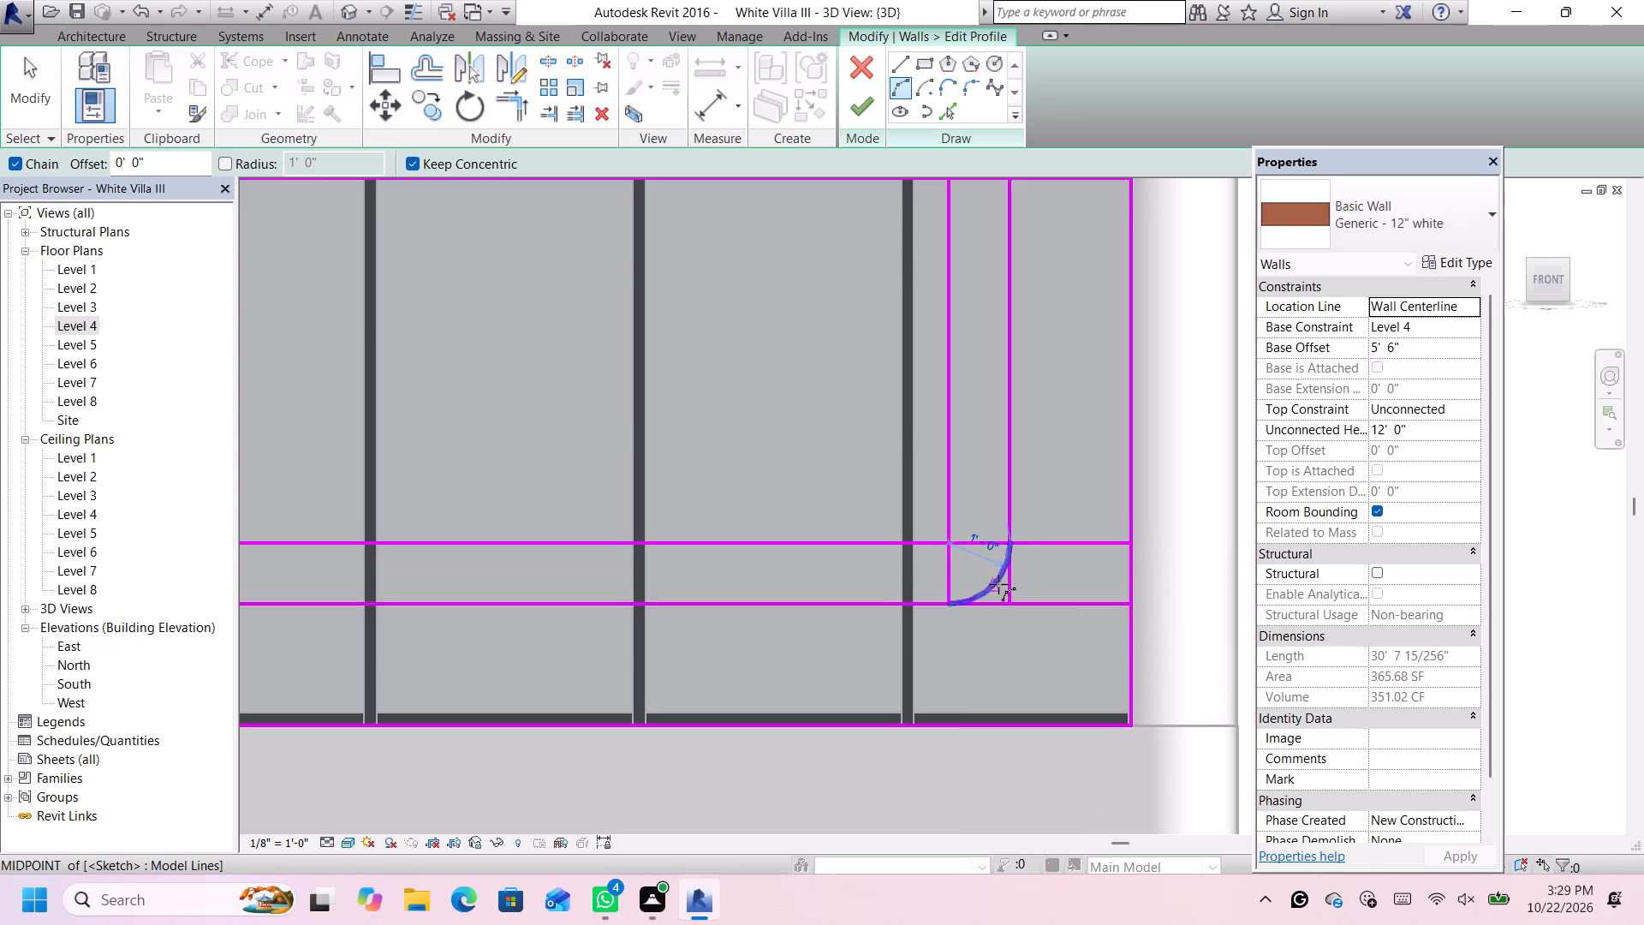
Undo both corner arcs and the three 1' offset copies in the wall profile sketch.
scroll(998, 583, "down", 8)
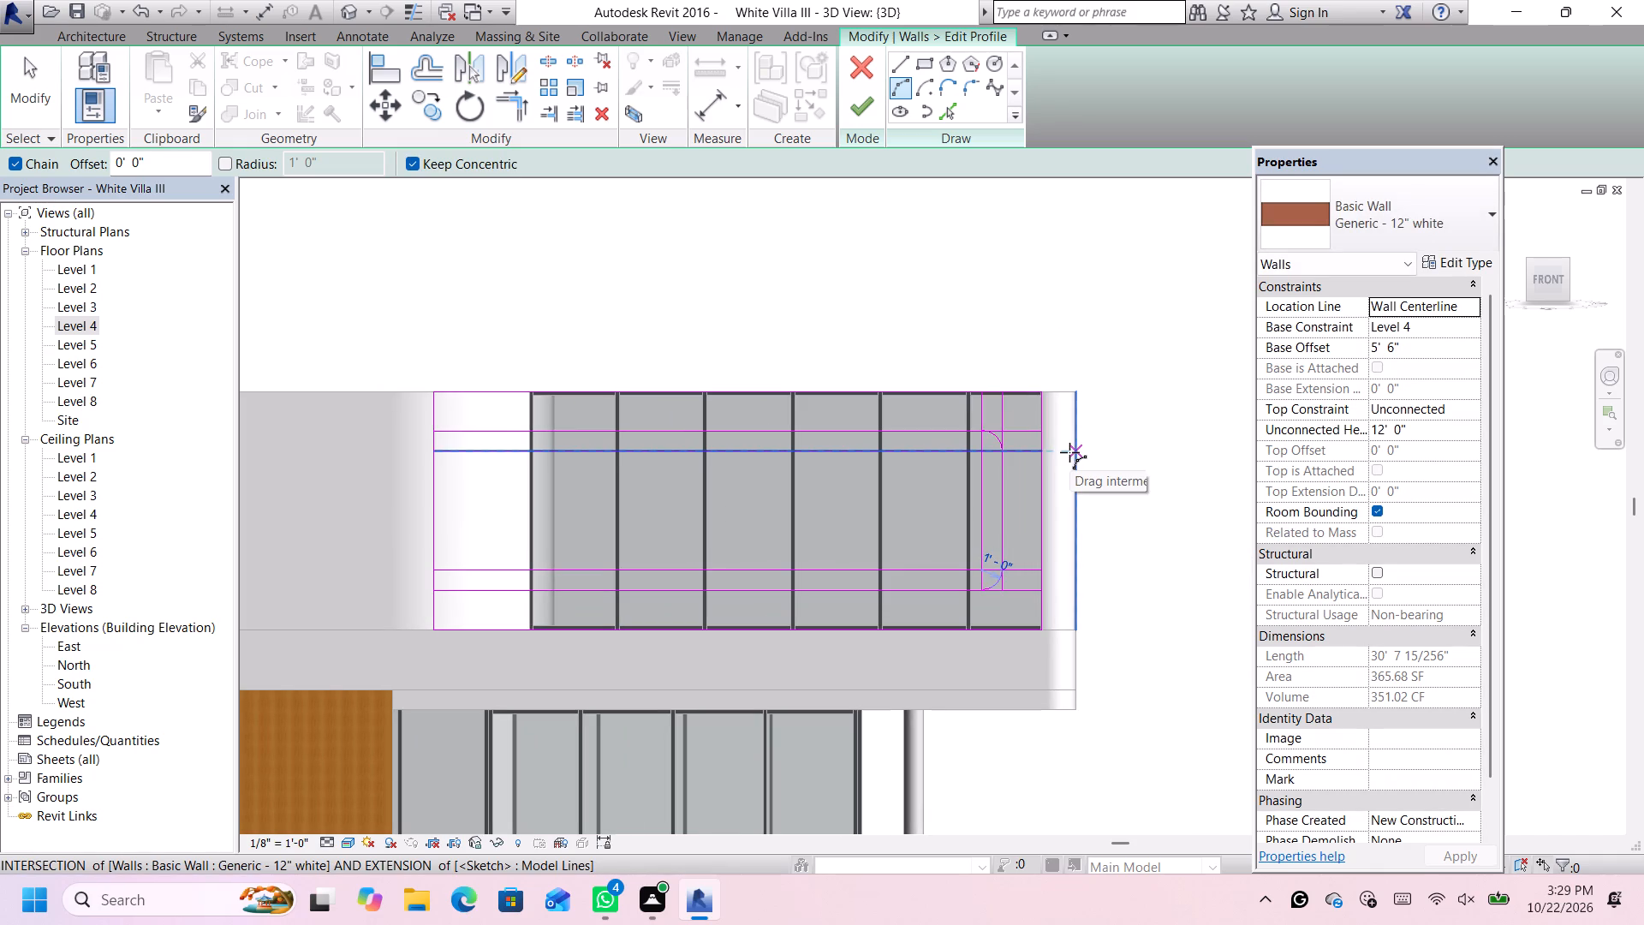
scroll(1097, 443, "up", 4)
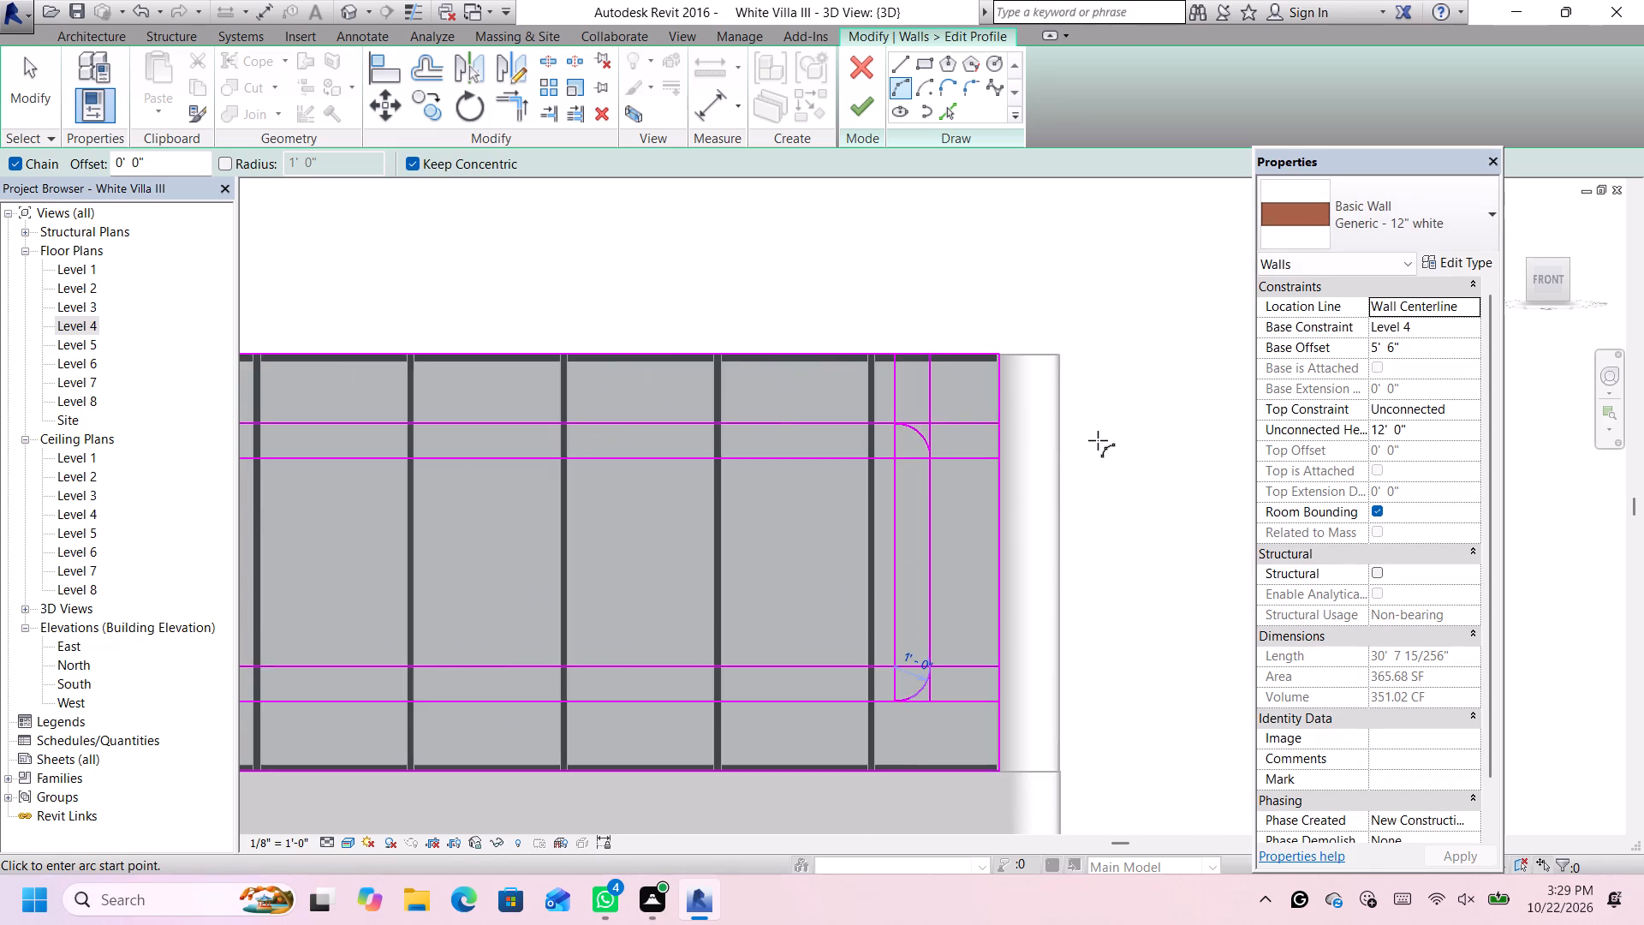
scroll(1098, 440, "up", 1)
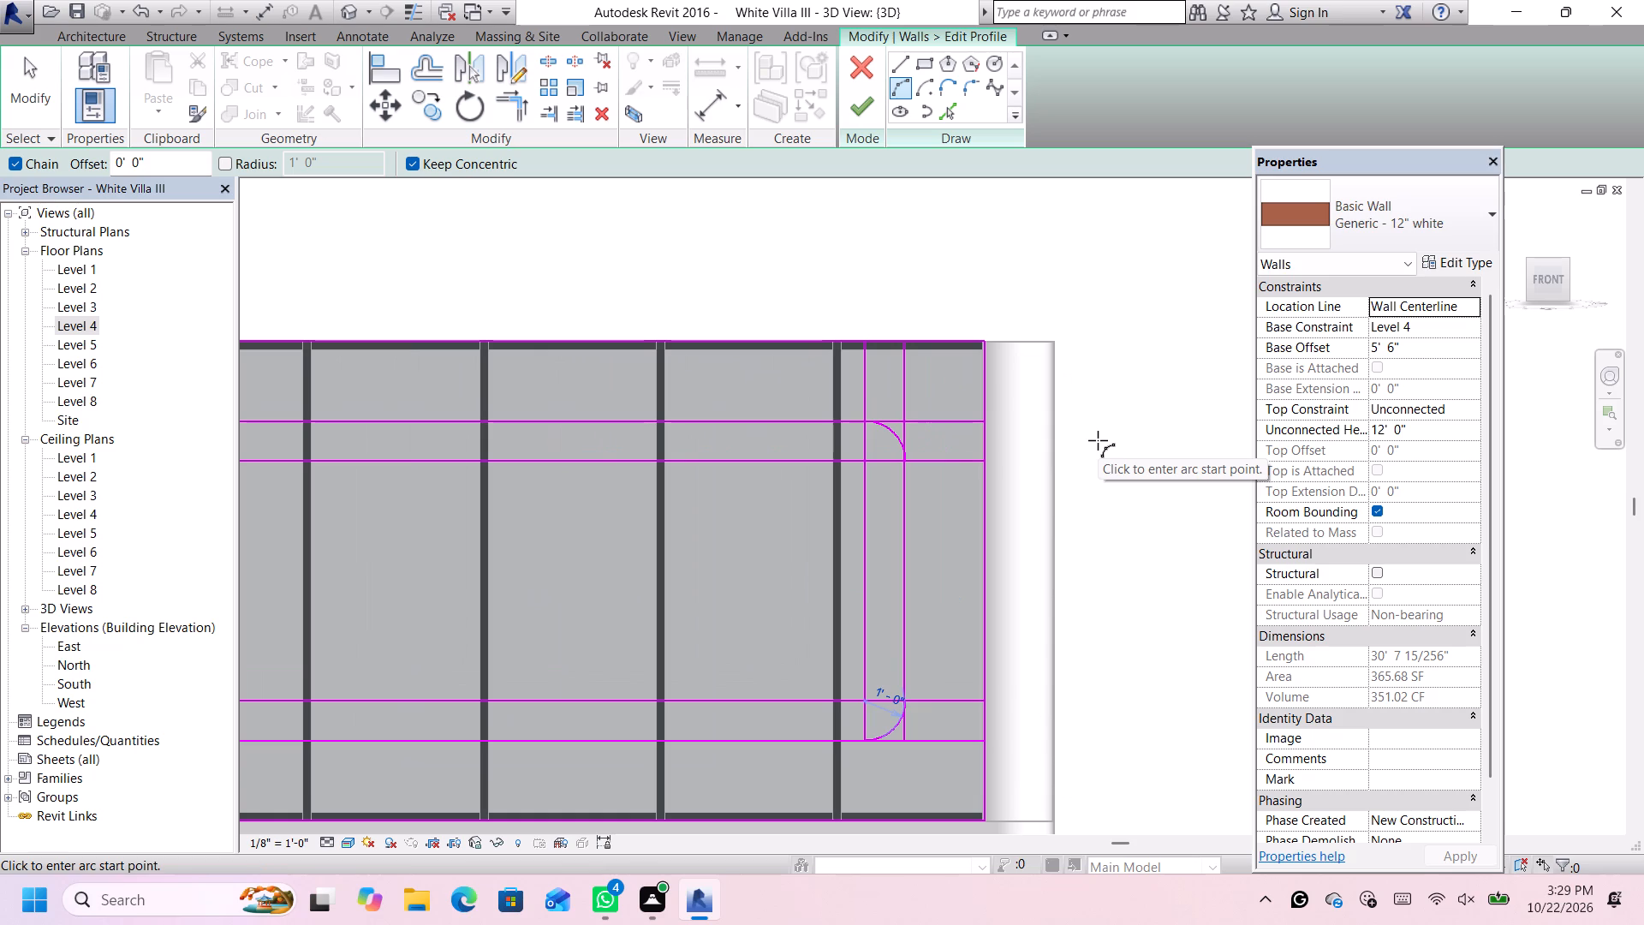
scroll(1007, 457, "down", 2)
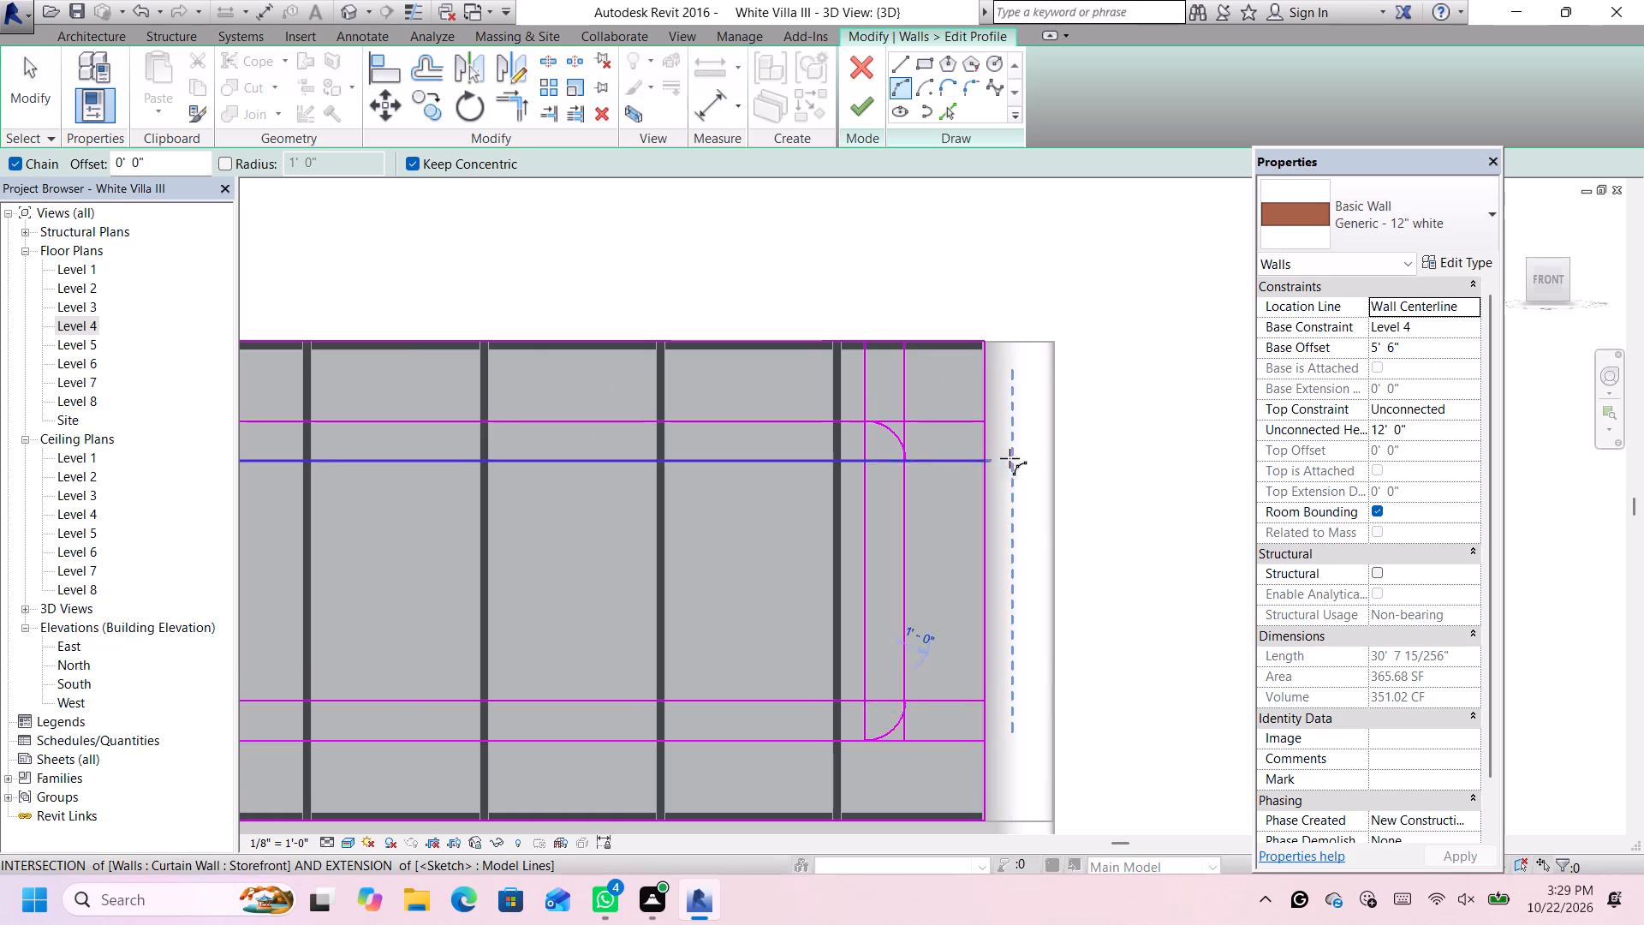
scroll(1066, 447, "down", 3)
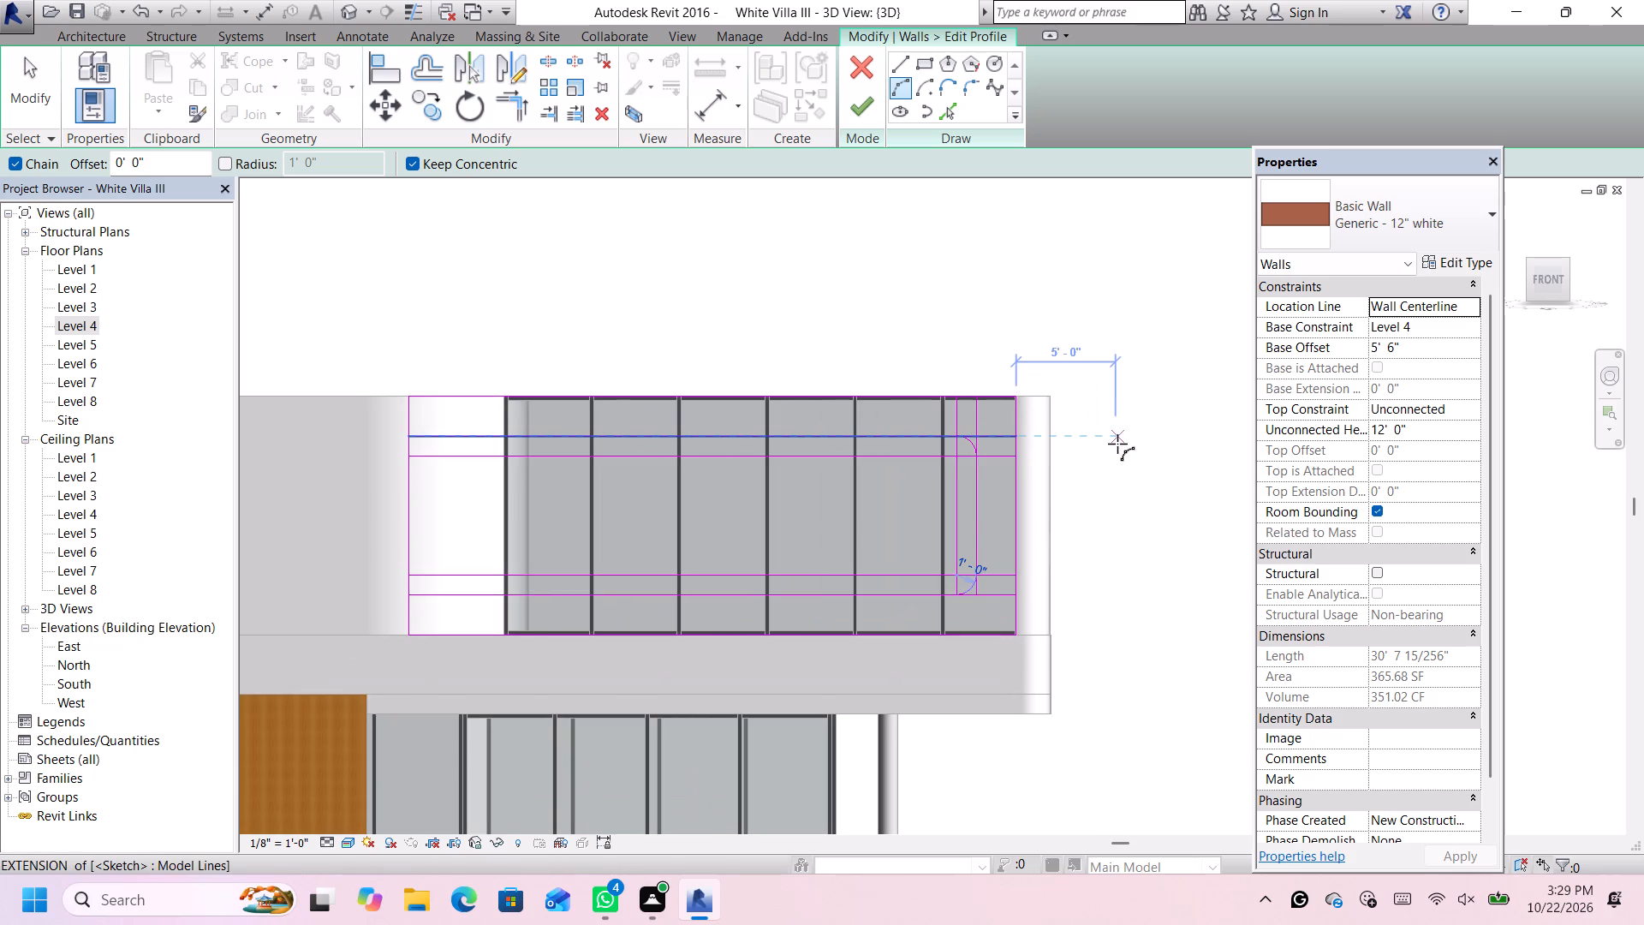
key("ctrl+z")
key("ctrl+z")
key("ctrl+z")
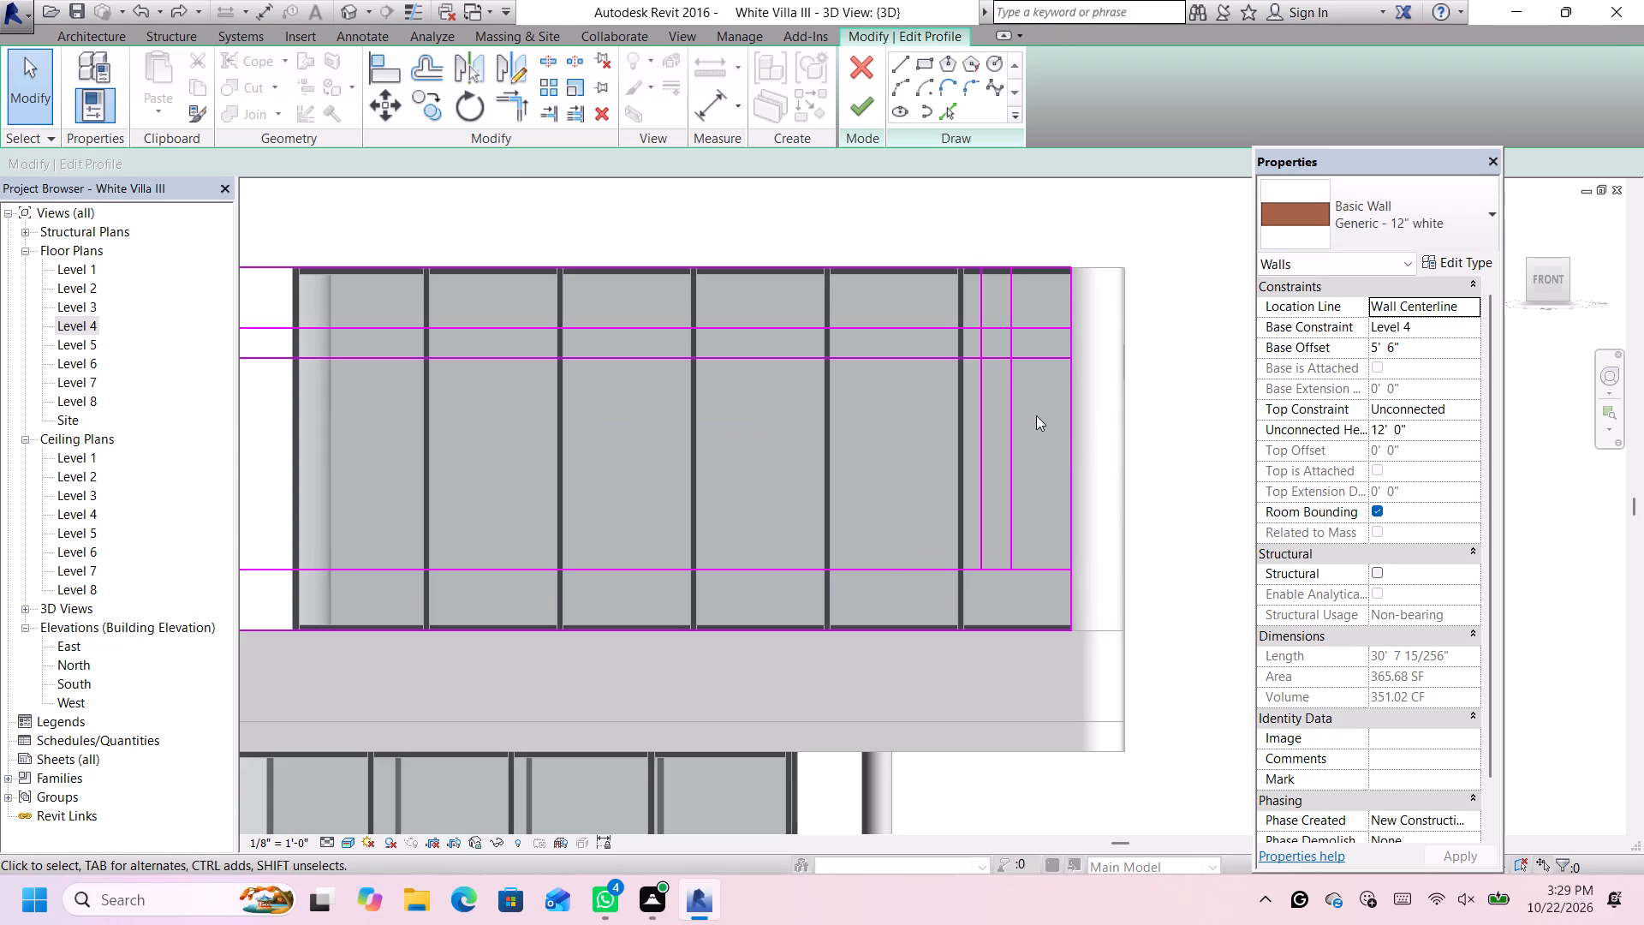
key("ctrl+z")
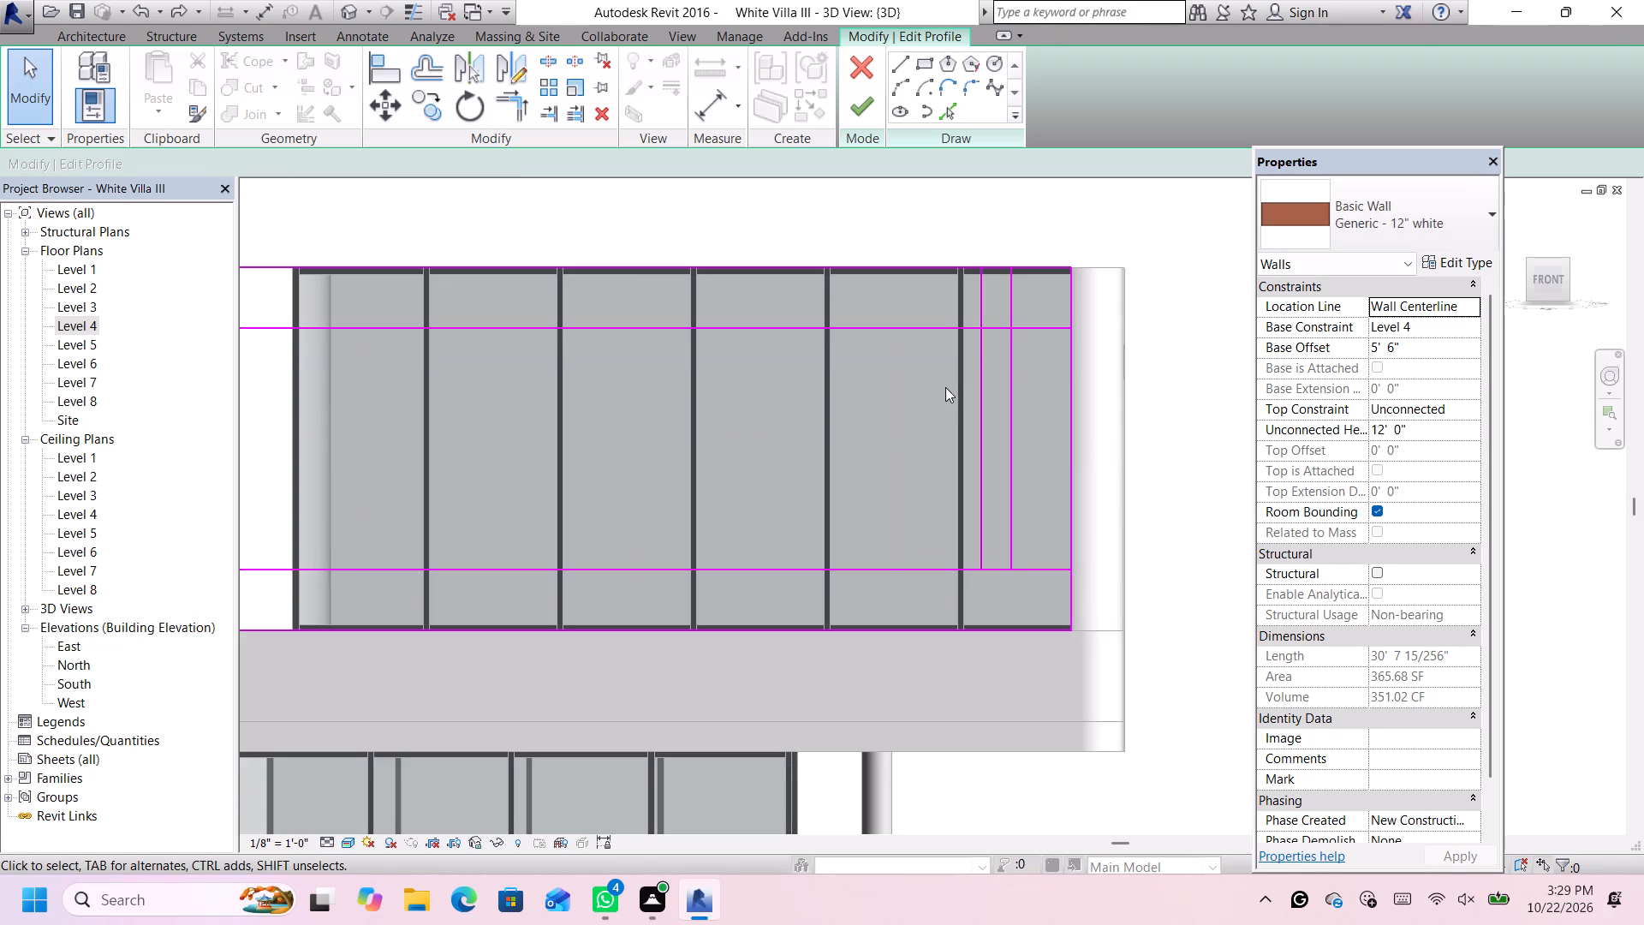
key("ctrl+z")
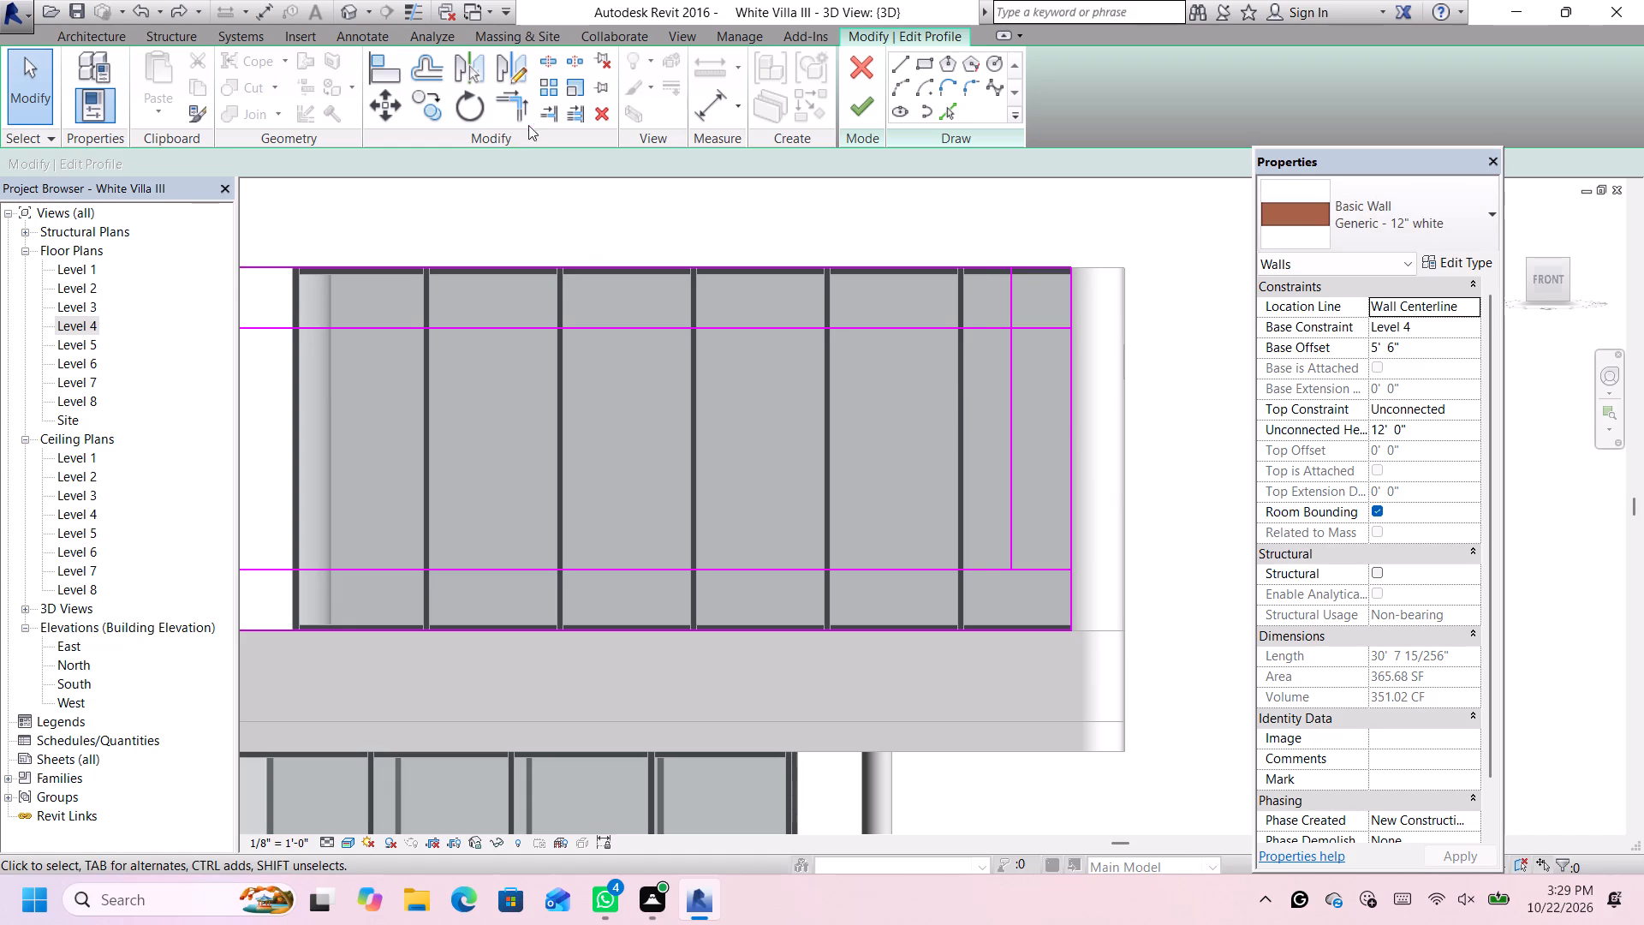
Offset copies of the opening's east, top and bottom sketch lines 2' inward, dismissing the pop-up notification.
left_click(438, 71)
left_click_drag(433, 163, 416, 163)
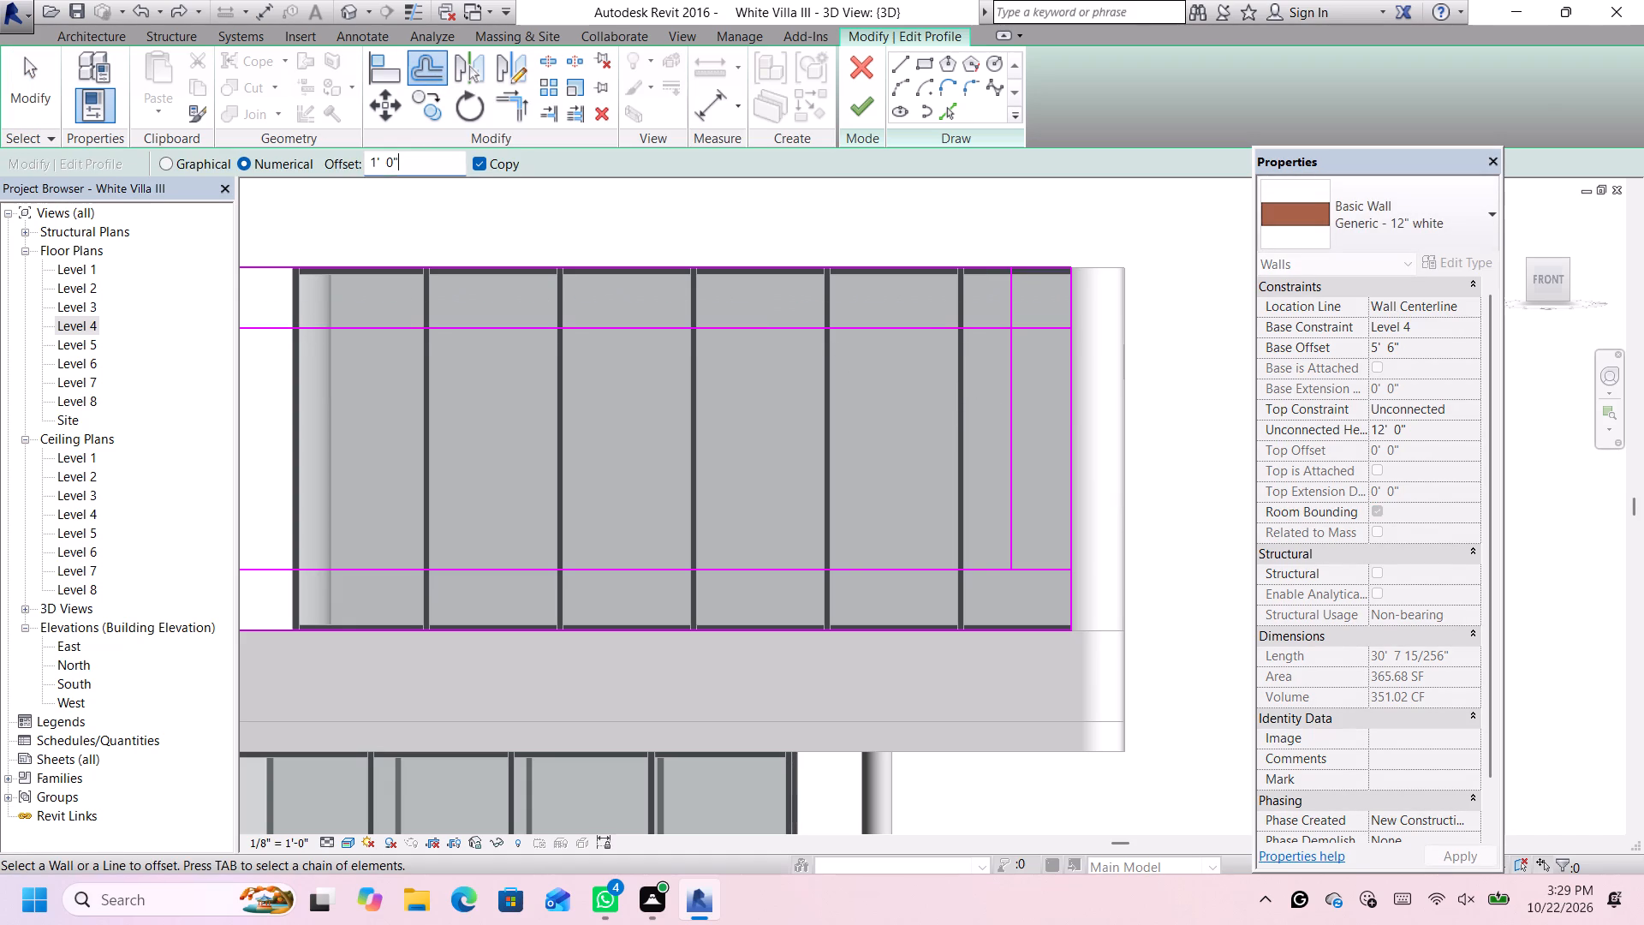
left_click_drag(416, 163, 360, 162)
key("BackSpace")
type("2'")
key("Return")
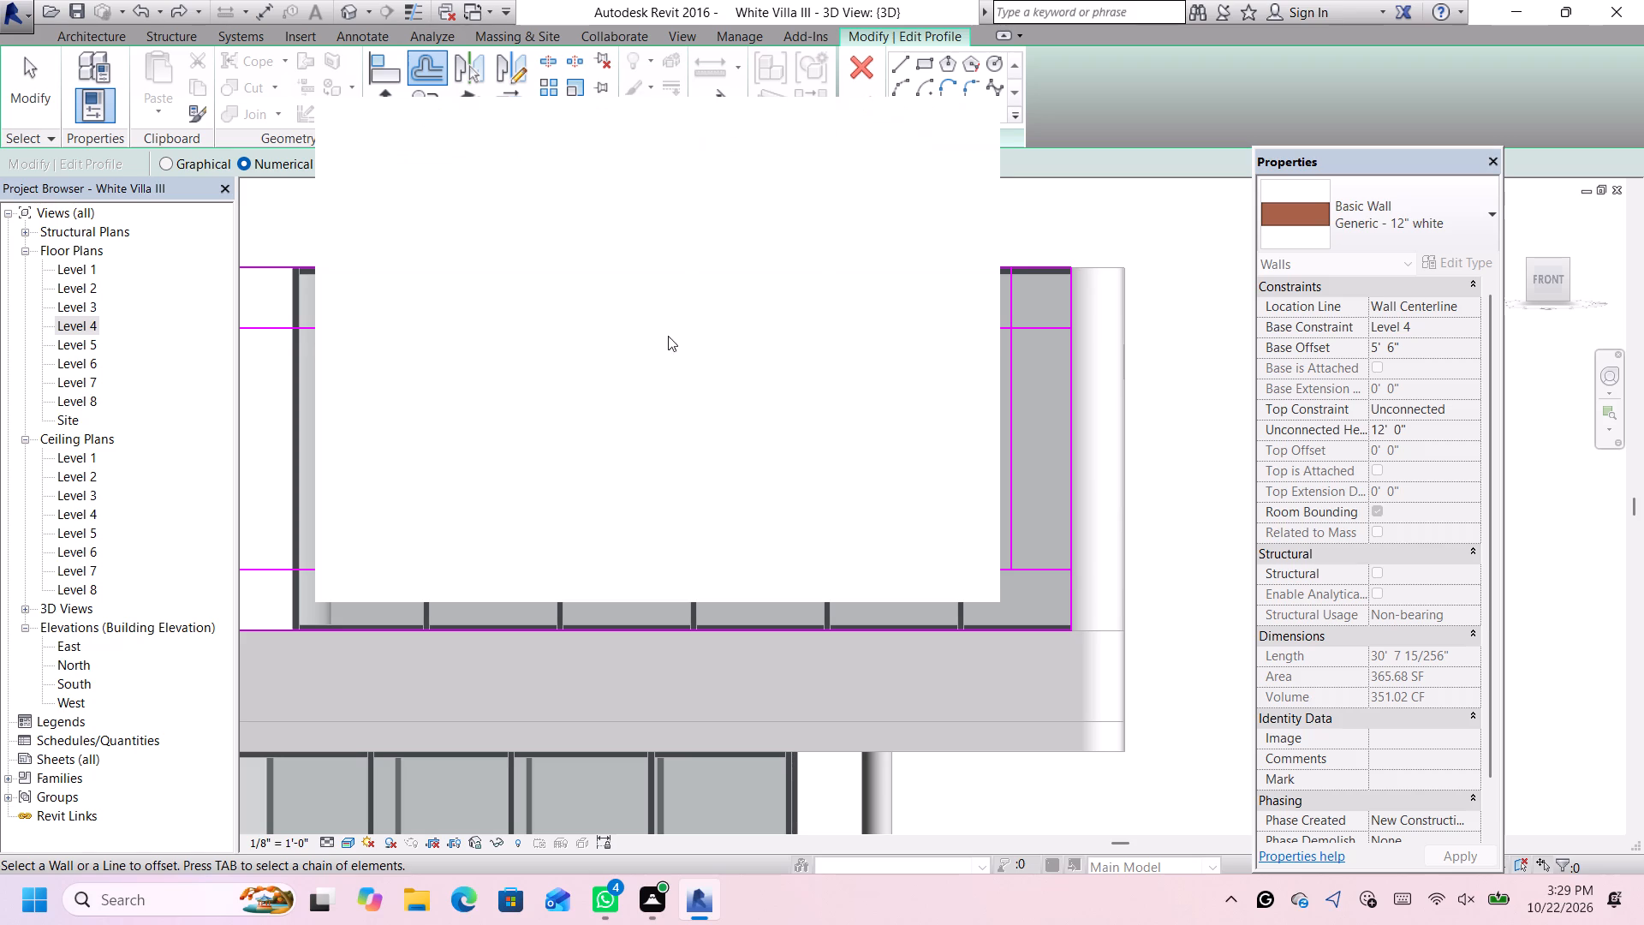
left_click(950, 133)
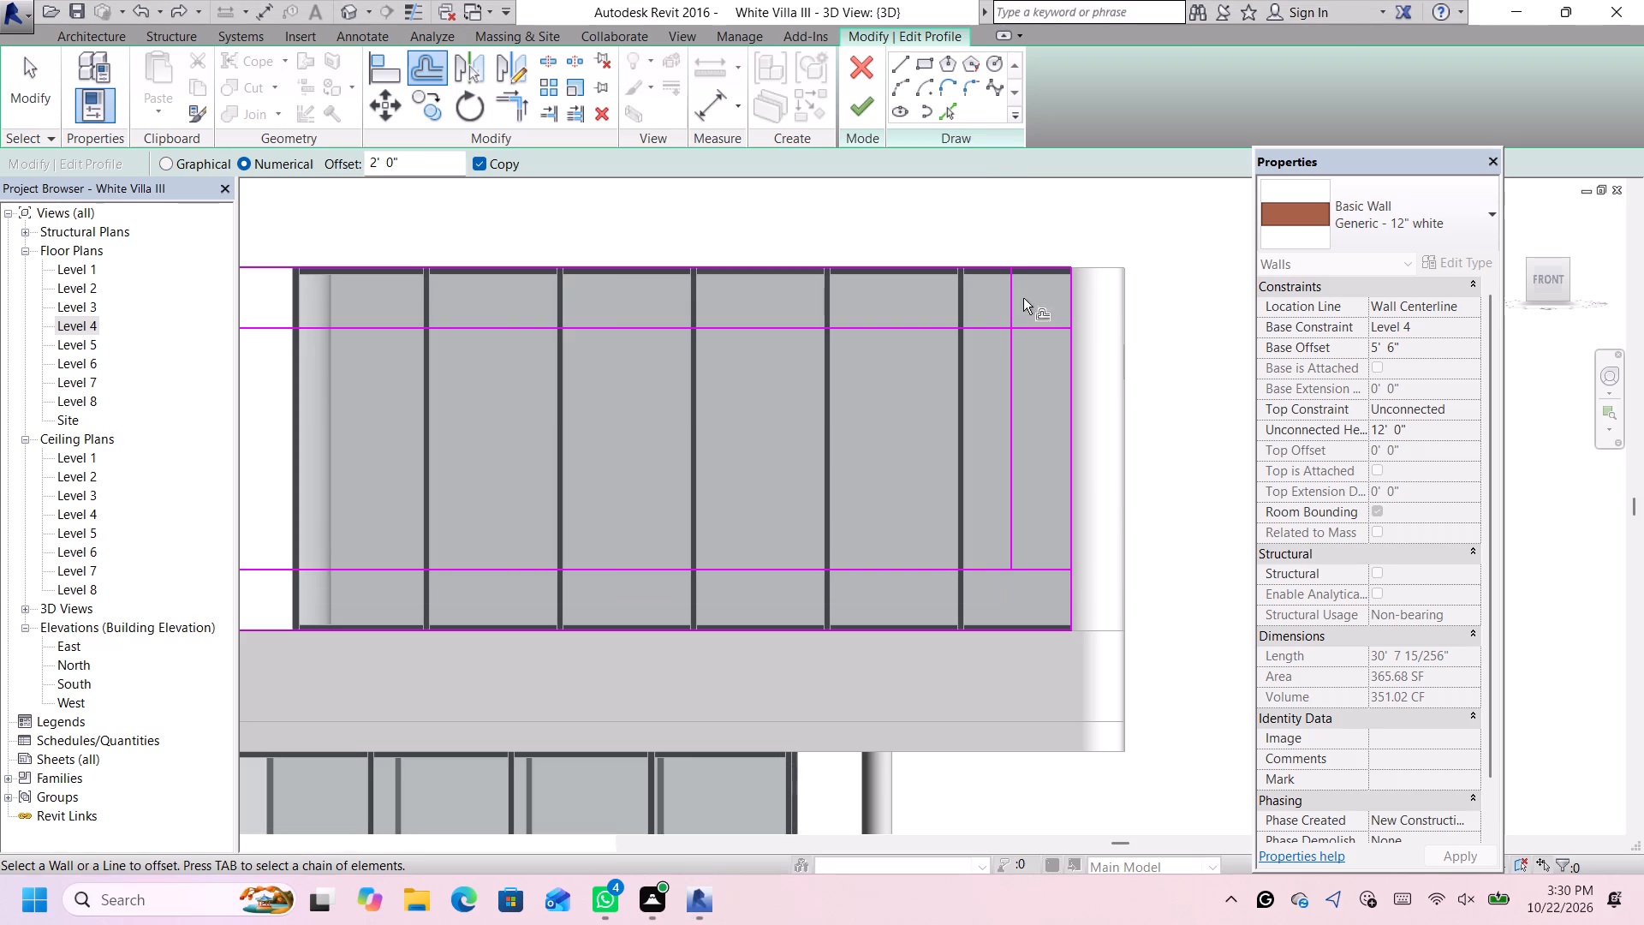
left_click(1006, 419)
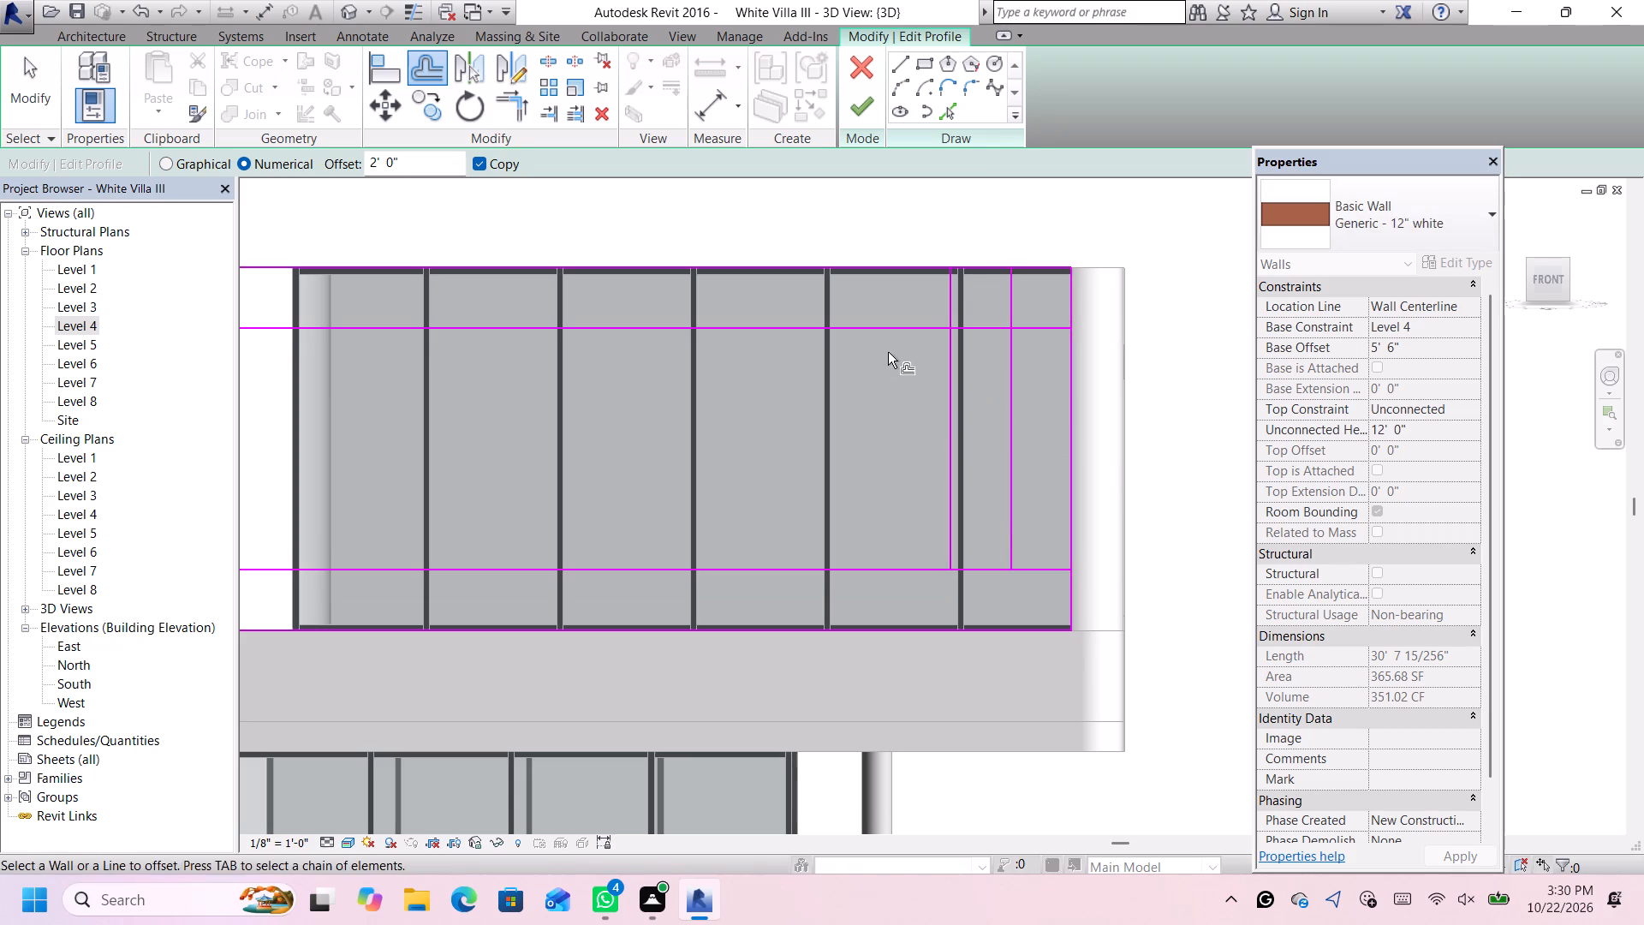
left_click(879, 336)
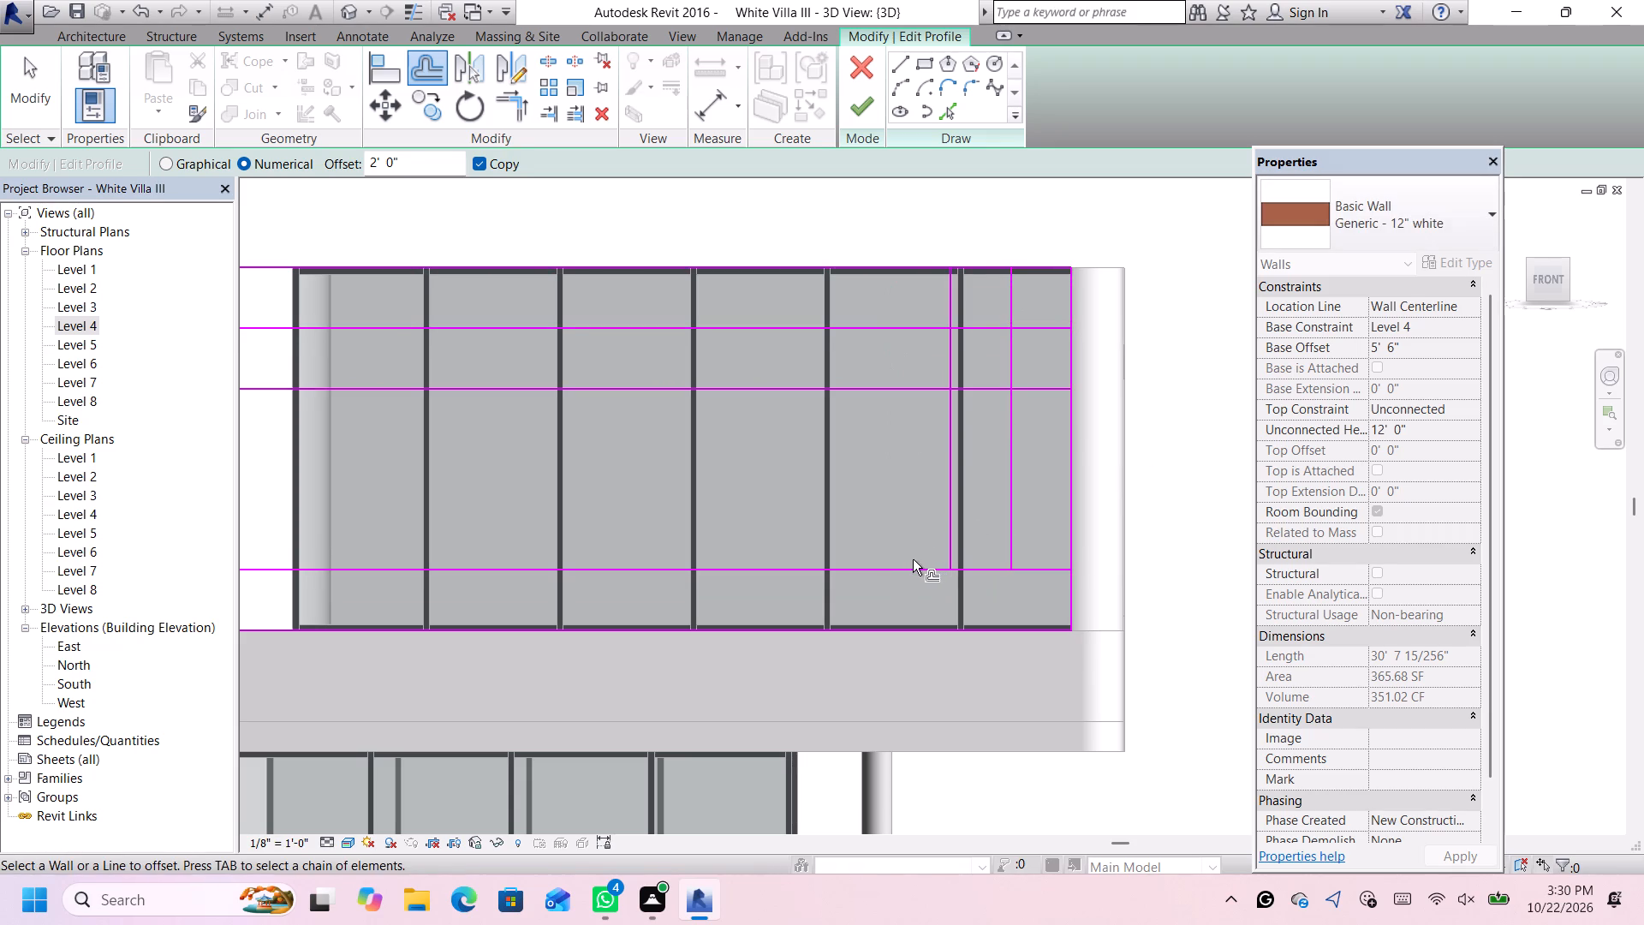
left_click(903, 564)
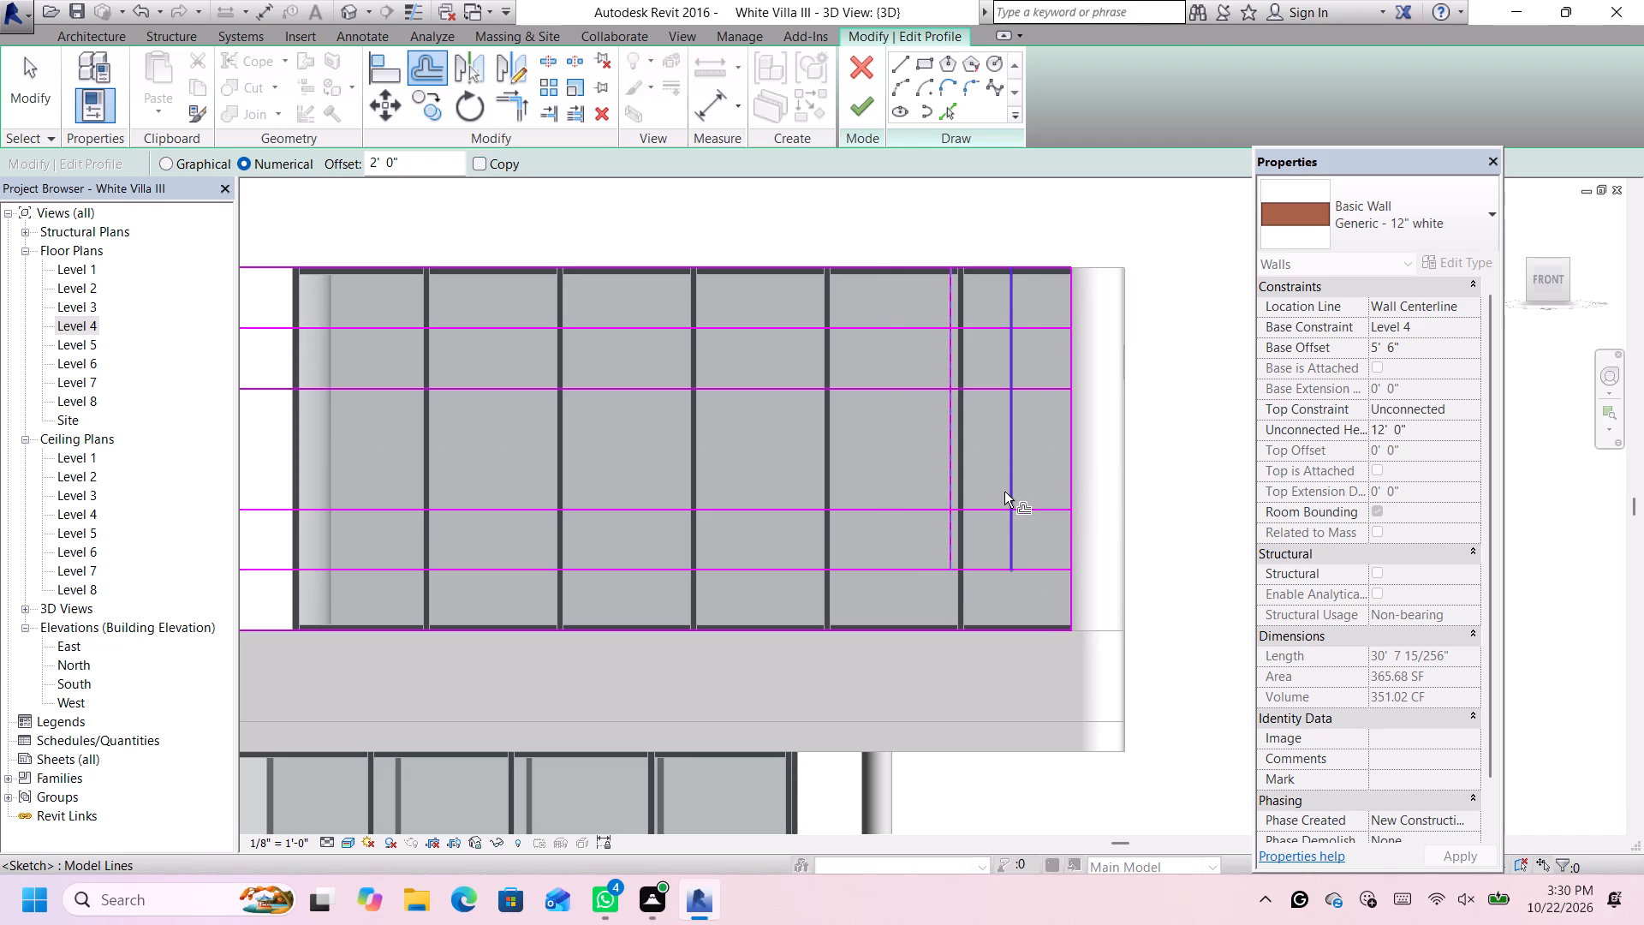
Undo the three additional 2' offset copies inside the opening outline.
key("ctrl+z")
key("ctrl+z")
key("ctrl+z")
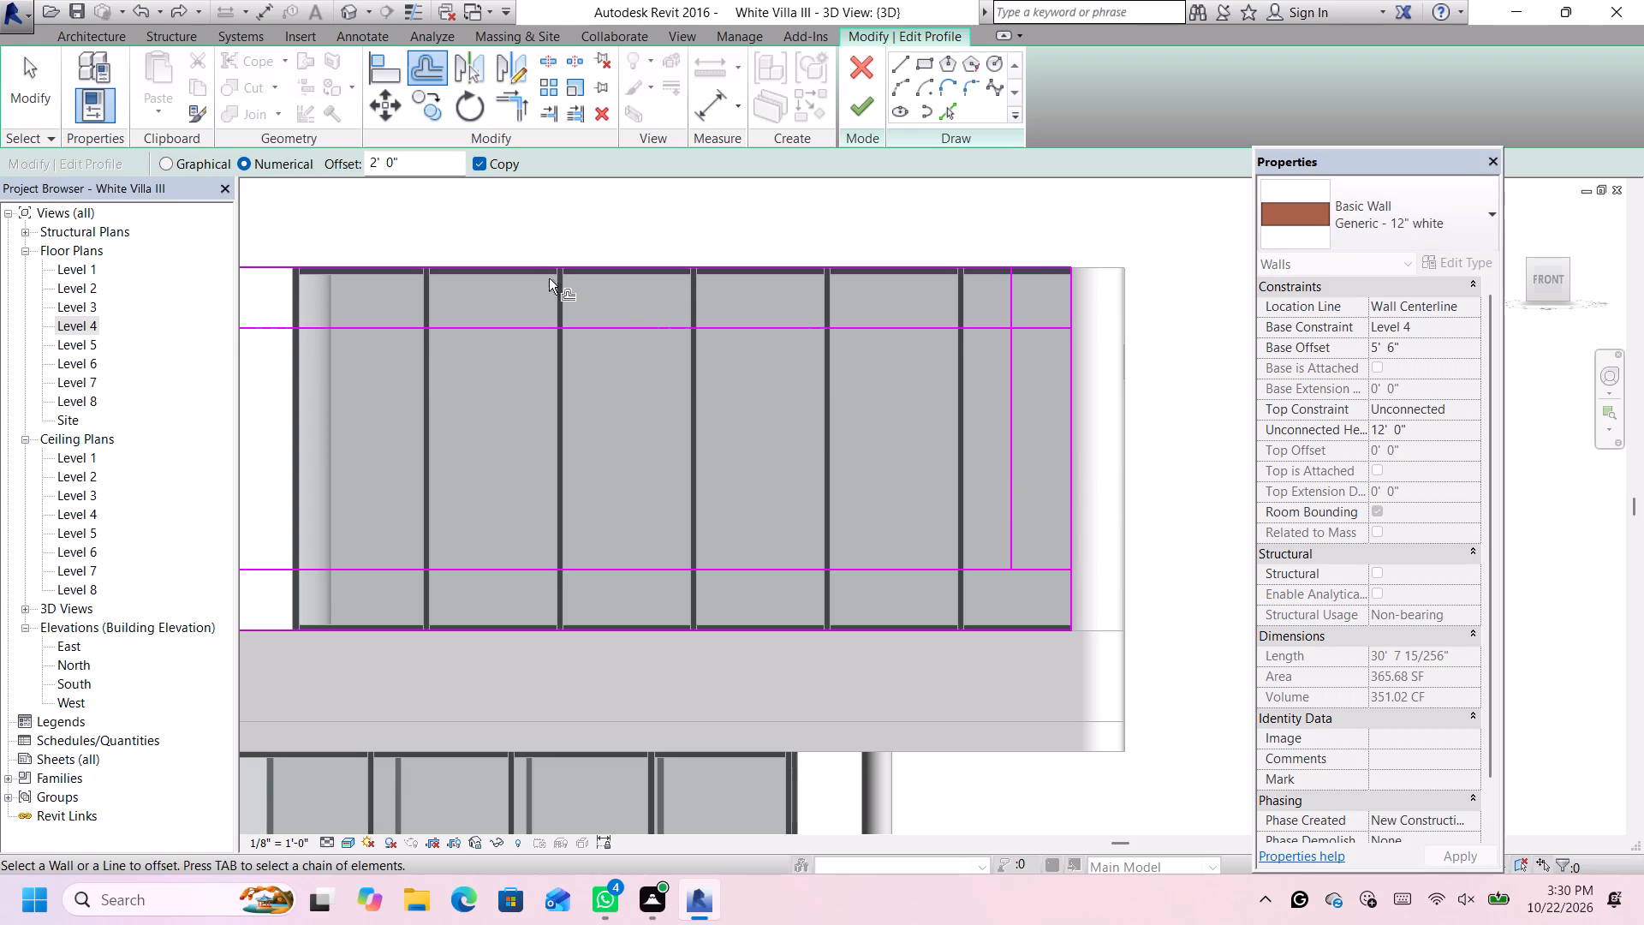
Offset copies of the opening's top, east and bottom sketch lines 1' 6" inward as guides for the corners.
left_click_drag(410, 160, 341, 162)
key("BackSpace")
key("1")
key("comma")
key("BackSpace")
type(".5'")
key("Return")
left_click(855, 336)
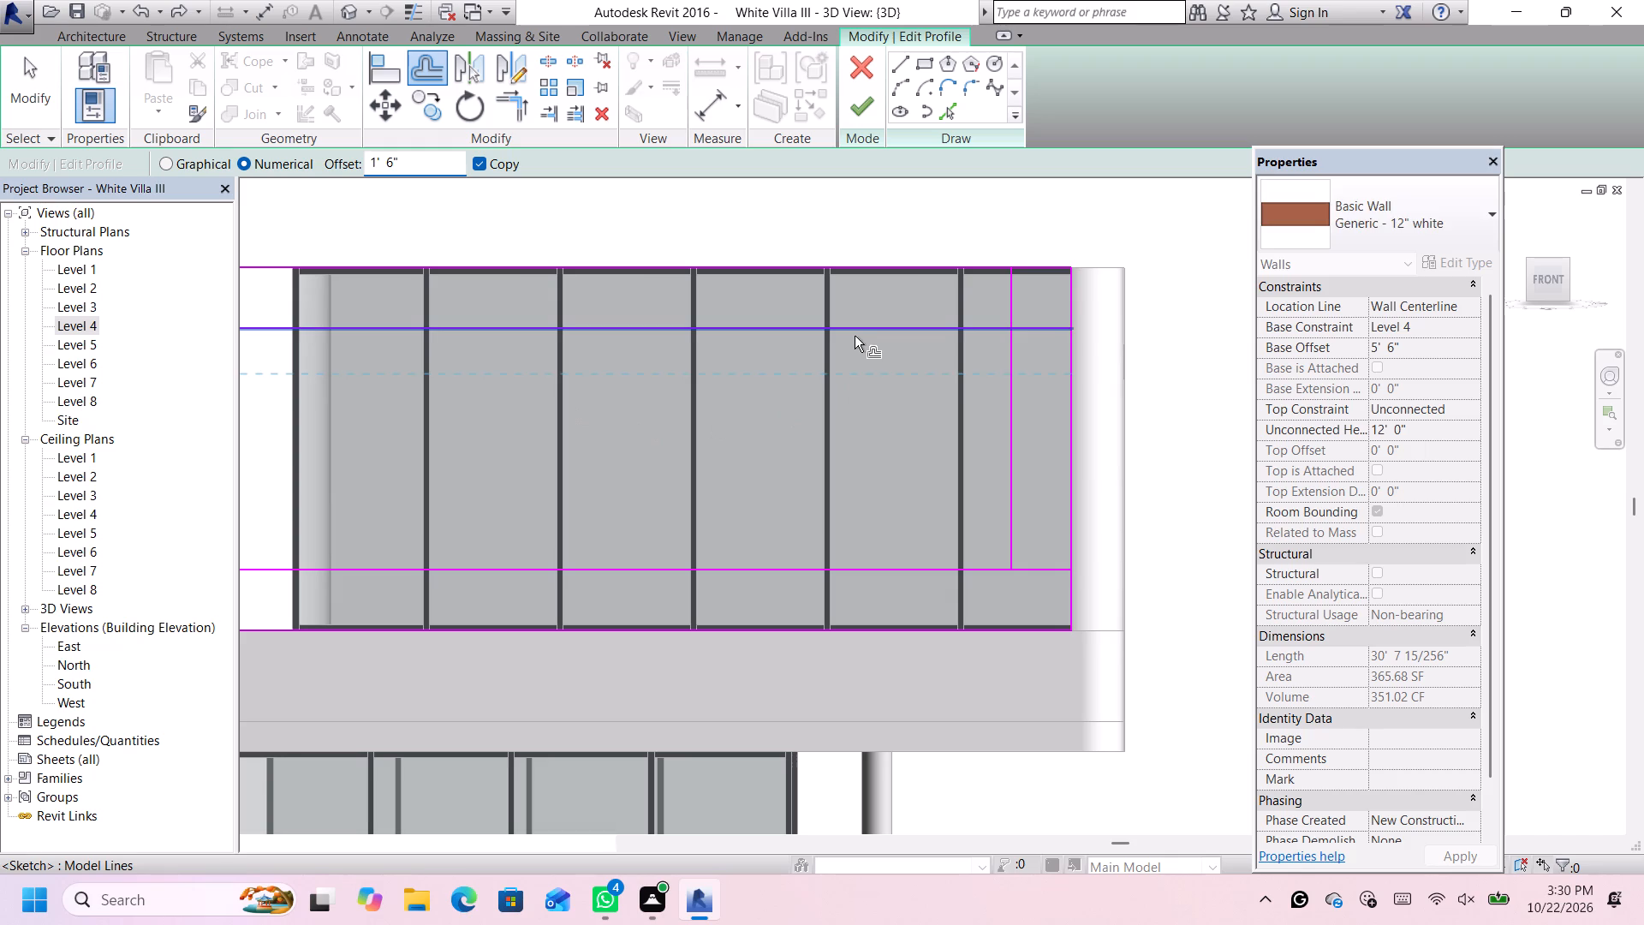
left_click(1004, 433)
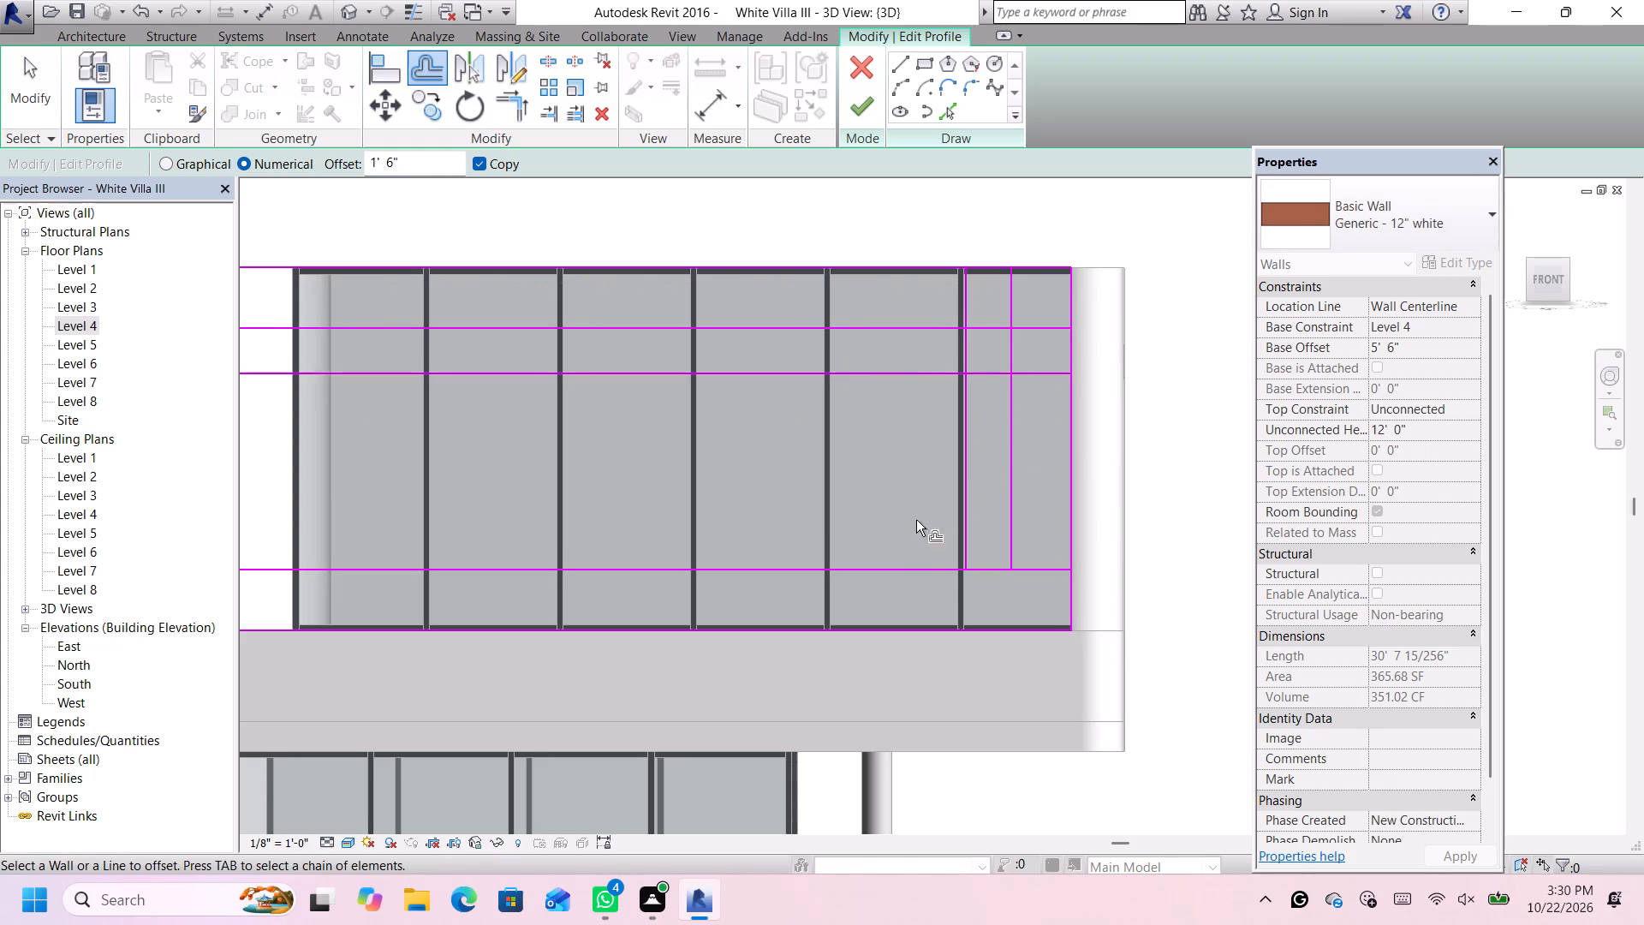
left_click(886, 565)
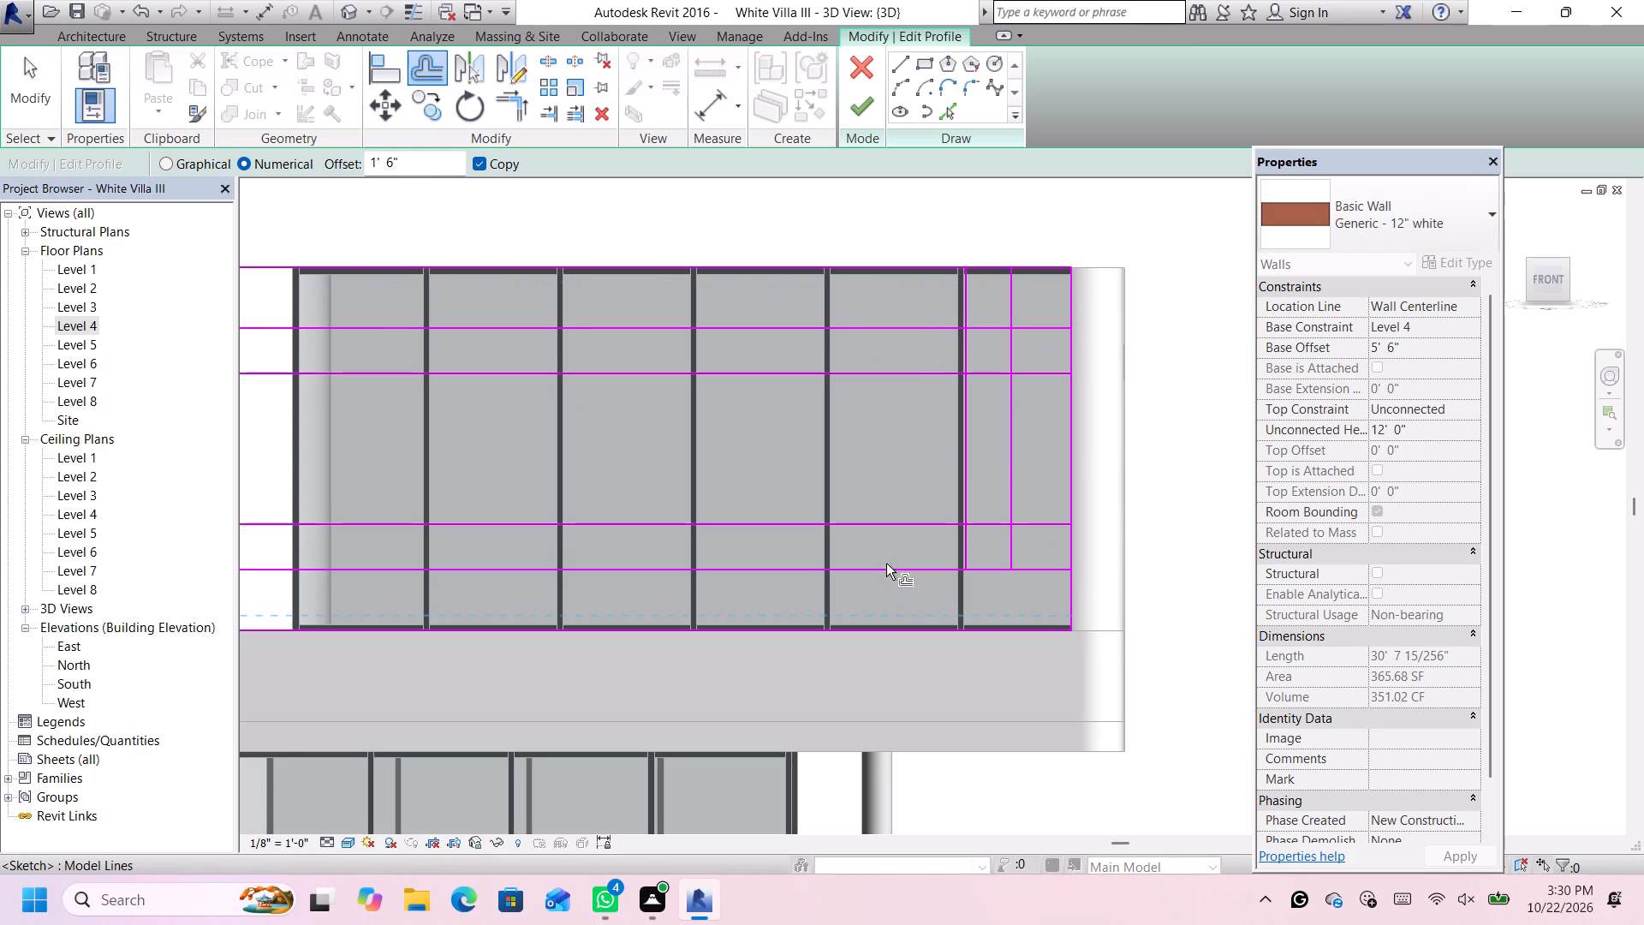
key("Escape")
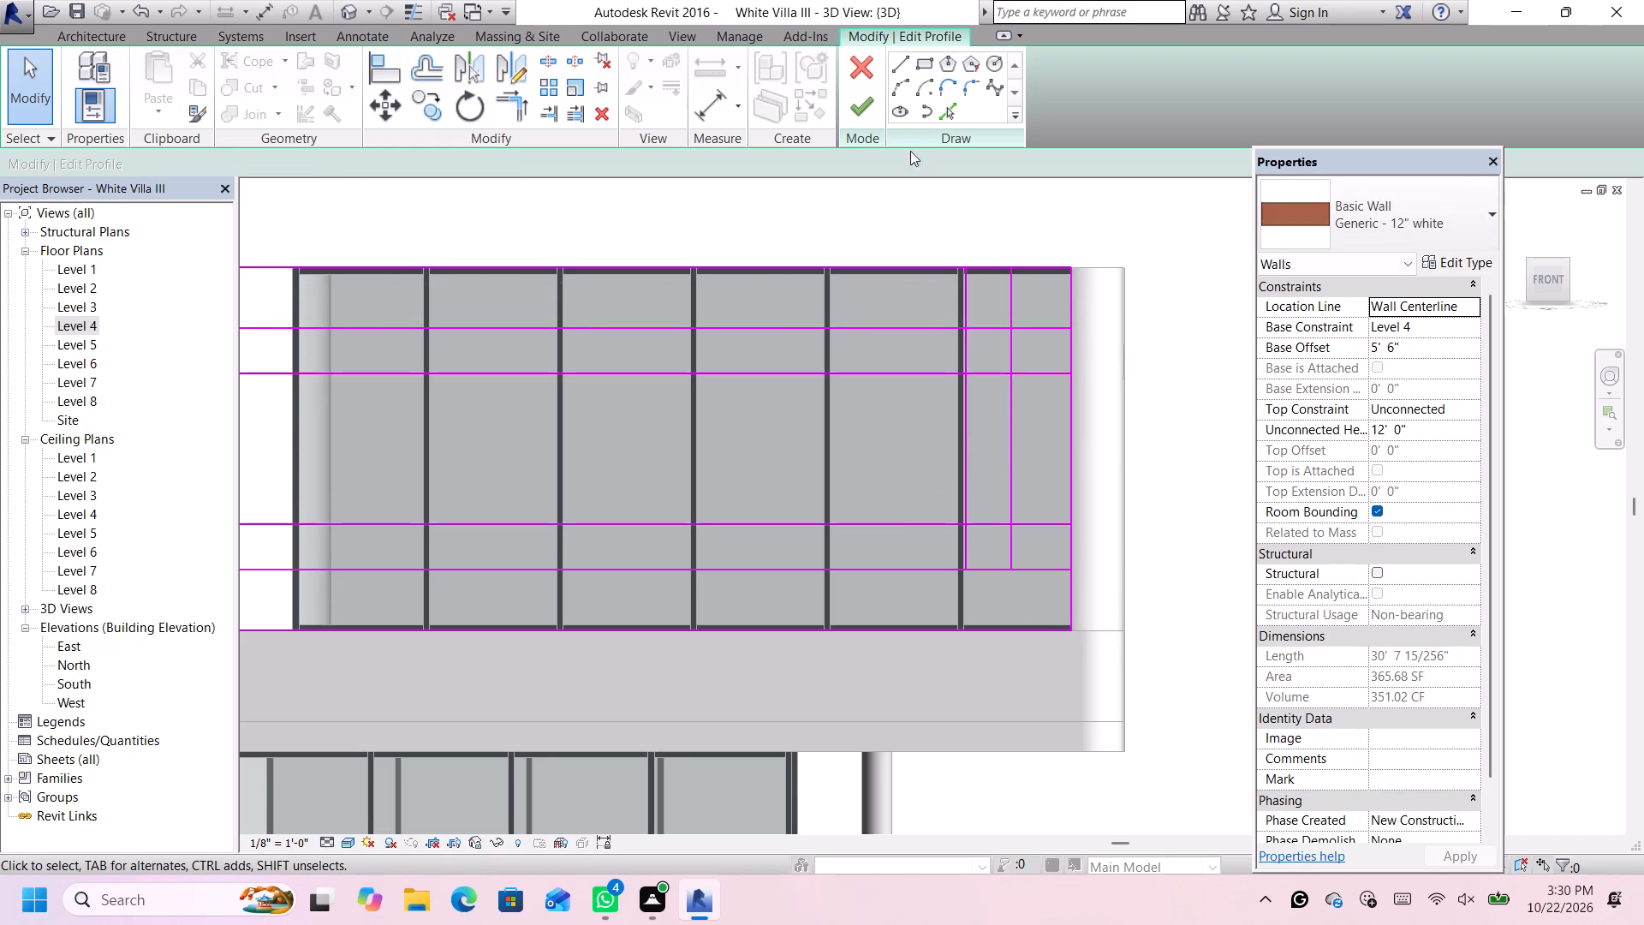
Draw 1' 6" radius arcs rounding the opening's upper and lower east corners between the inner and outer offset lines.
left_click(897, 92)
scroll(980, 326, "up", 4)
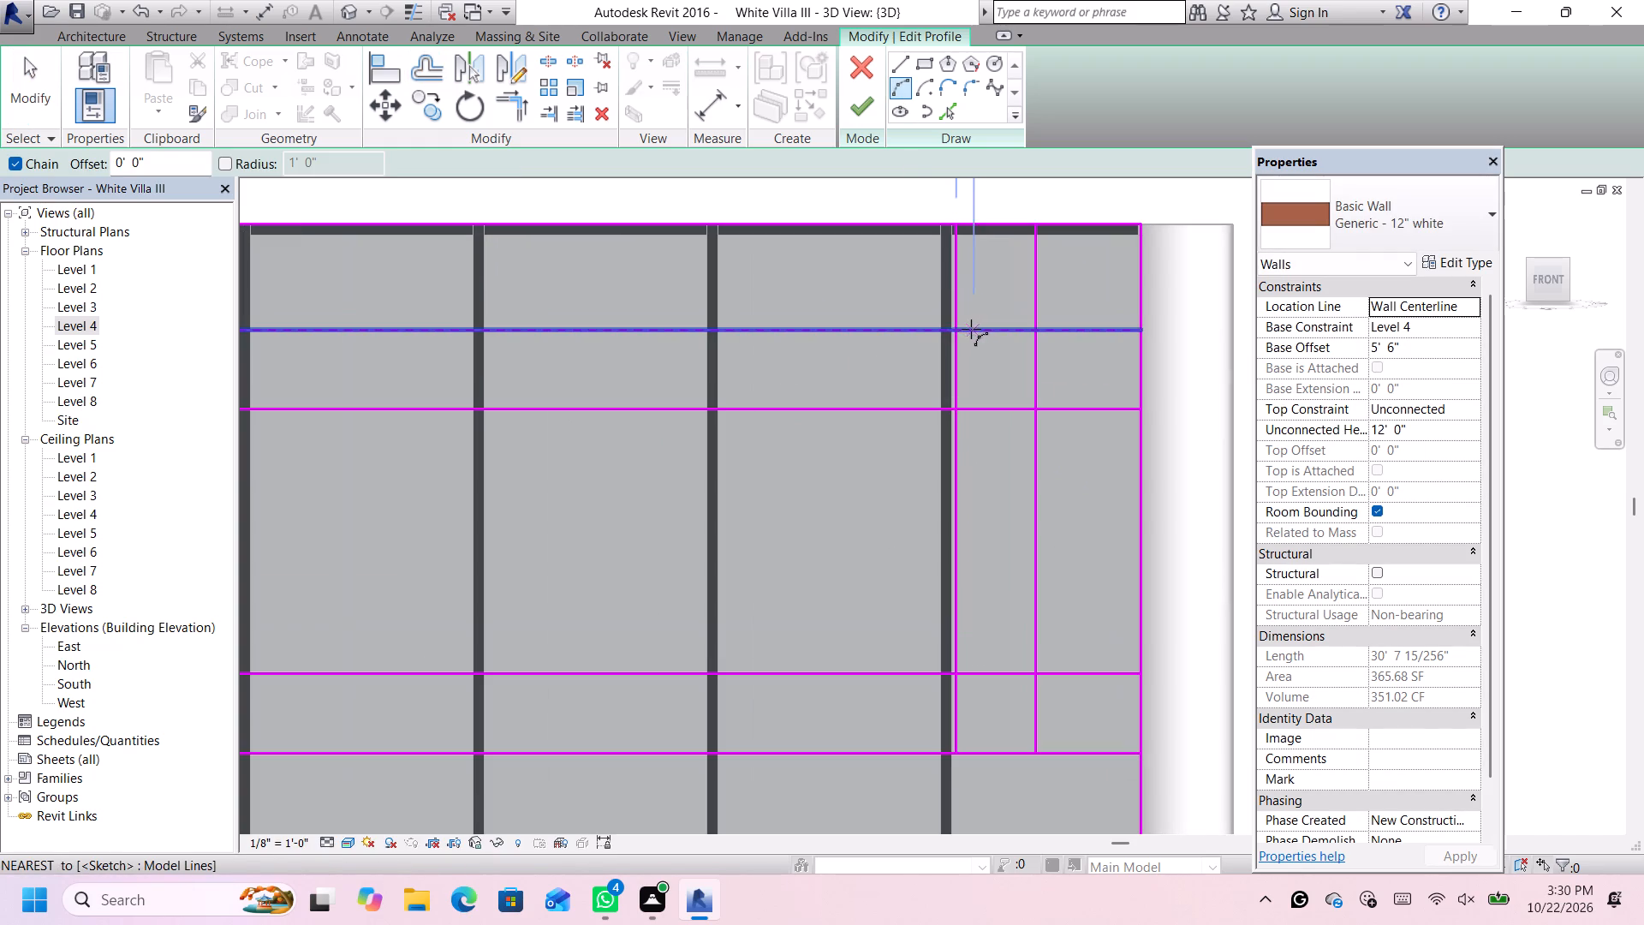
left_click(956, 330)
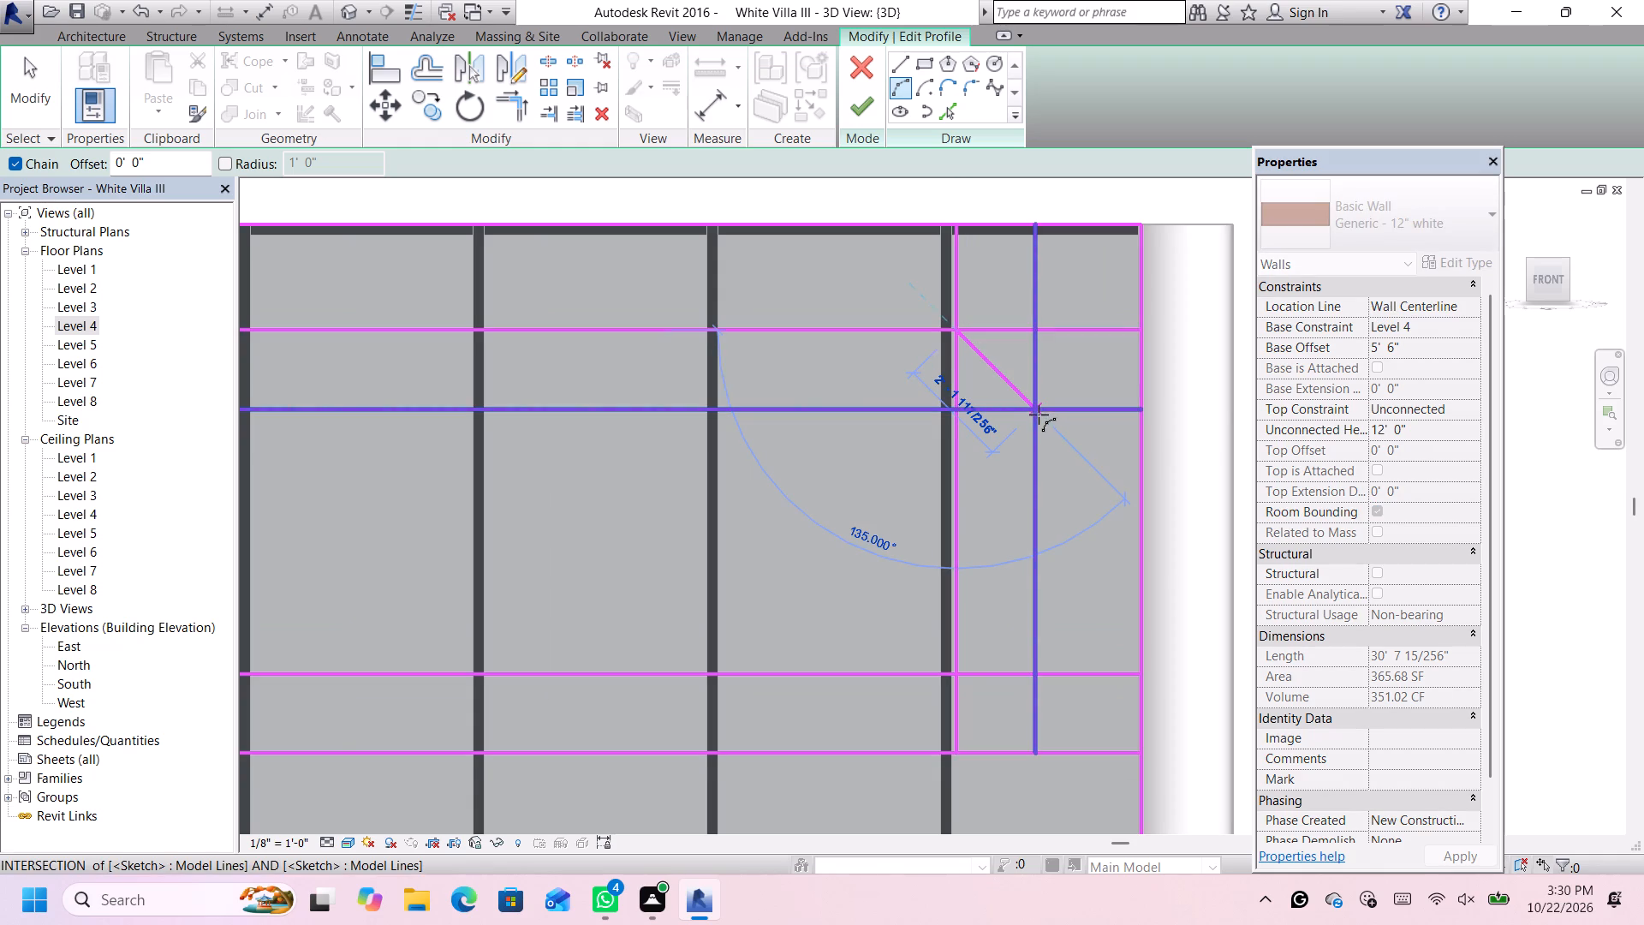
left_click(1039, 413)
left_click(1010, 348)
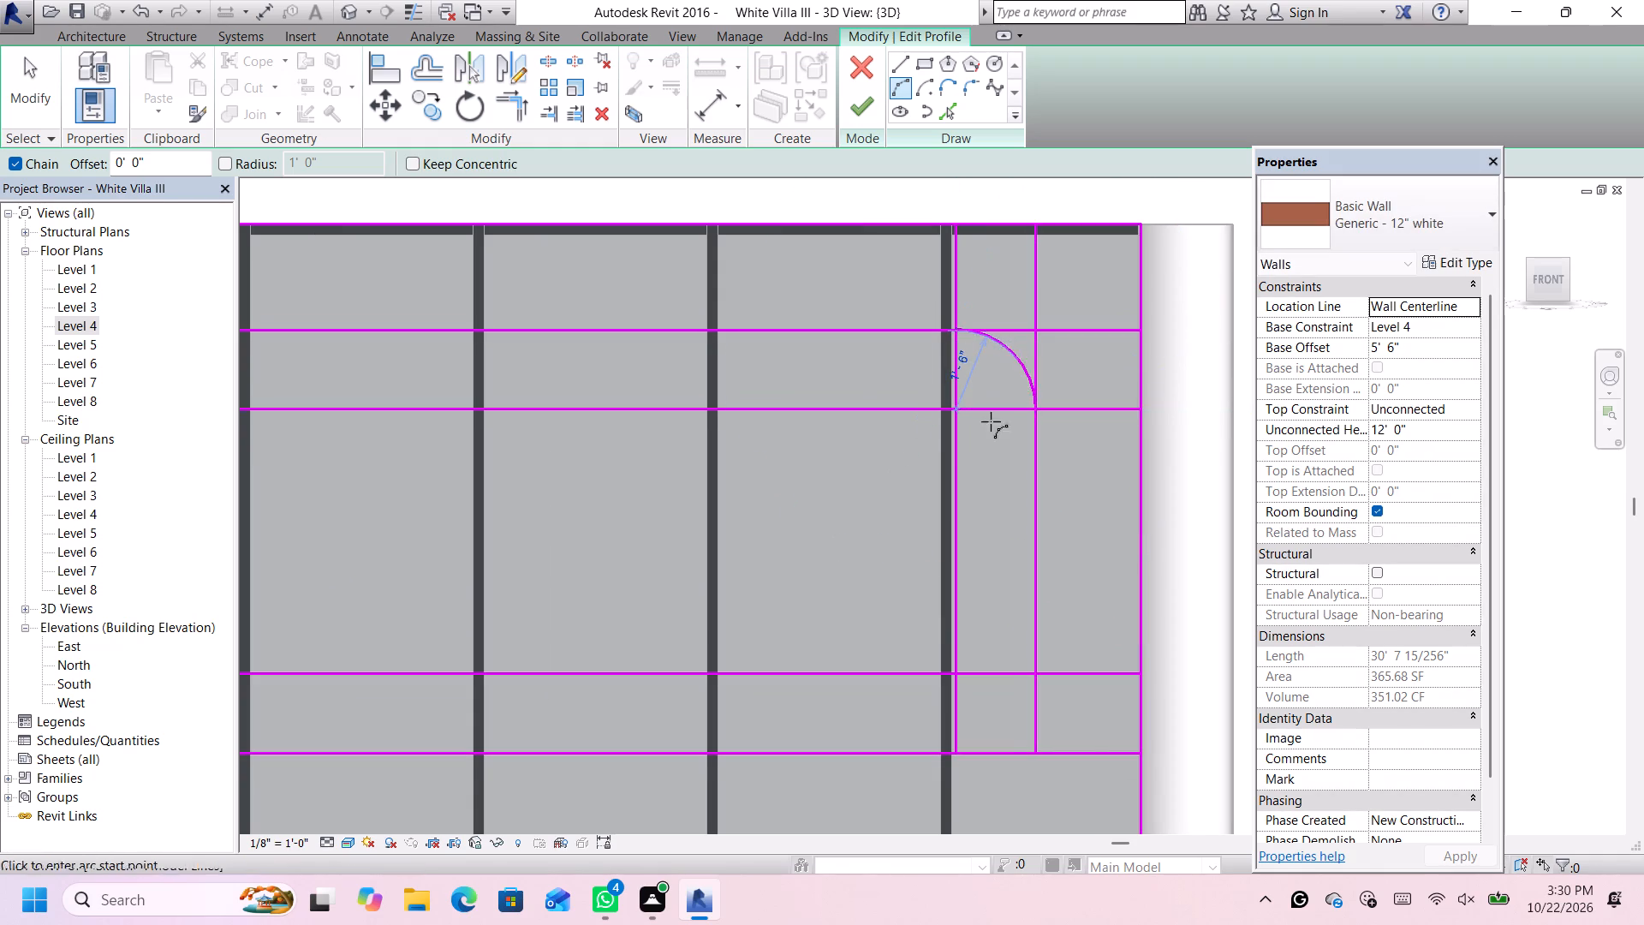
scroll(979, 479, "down", 6)
scroll(979, 576, "up", 4)
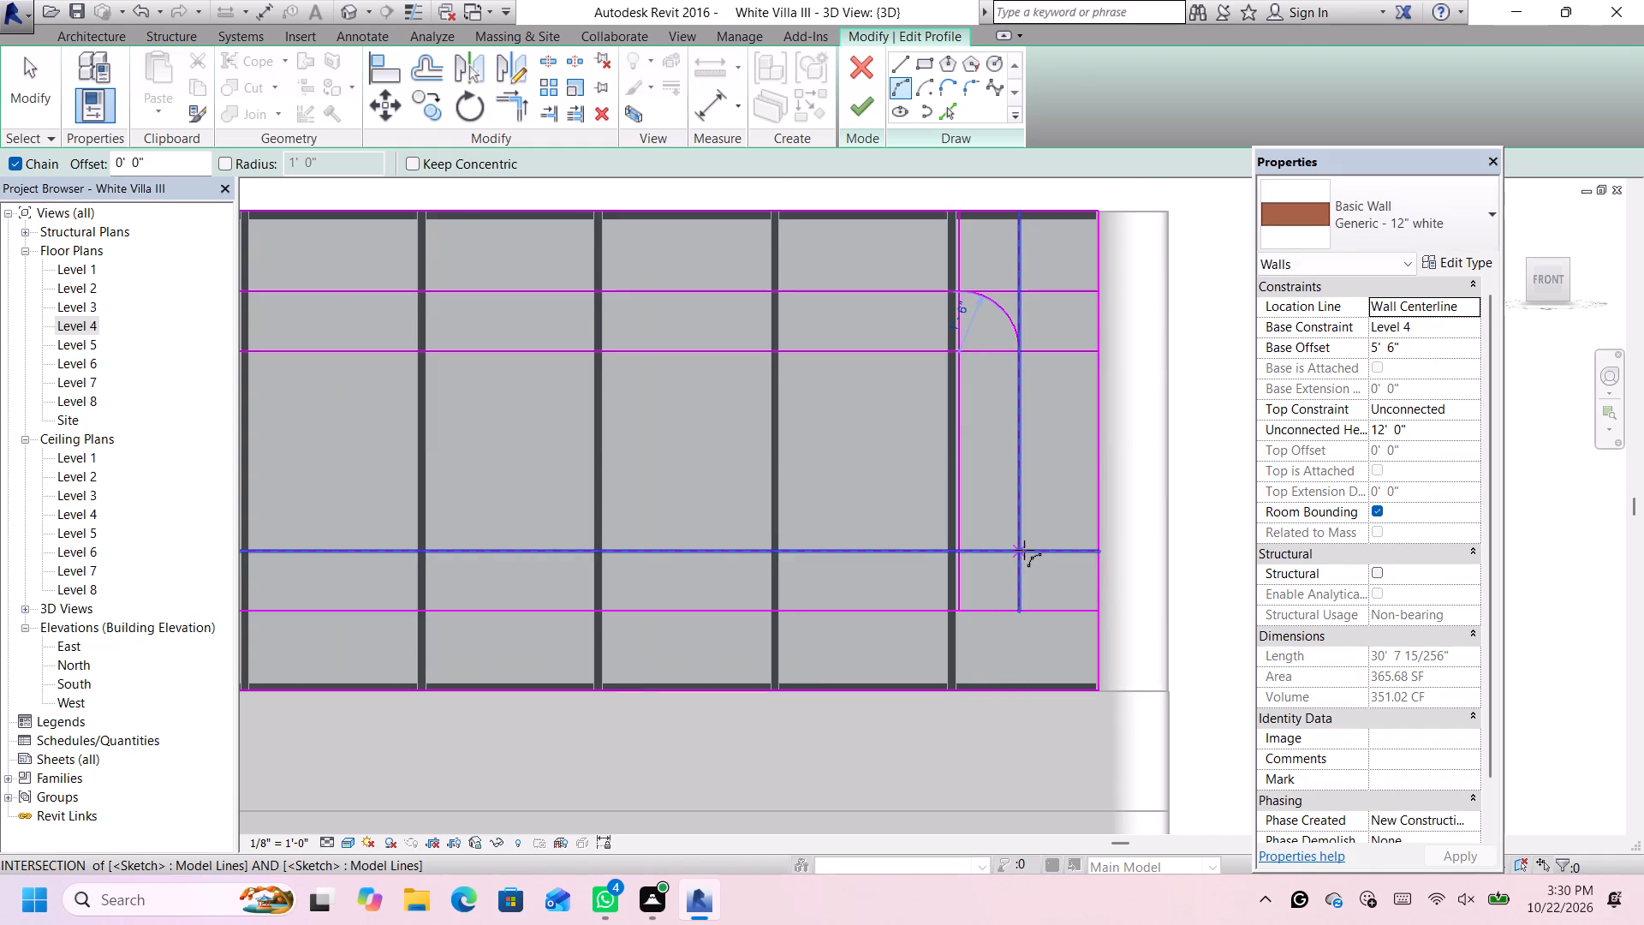
left_click(1022, 550)
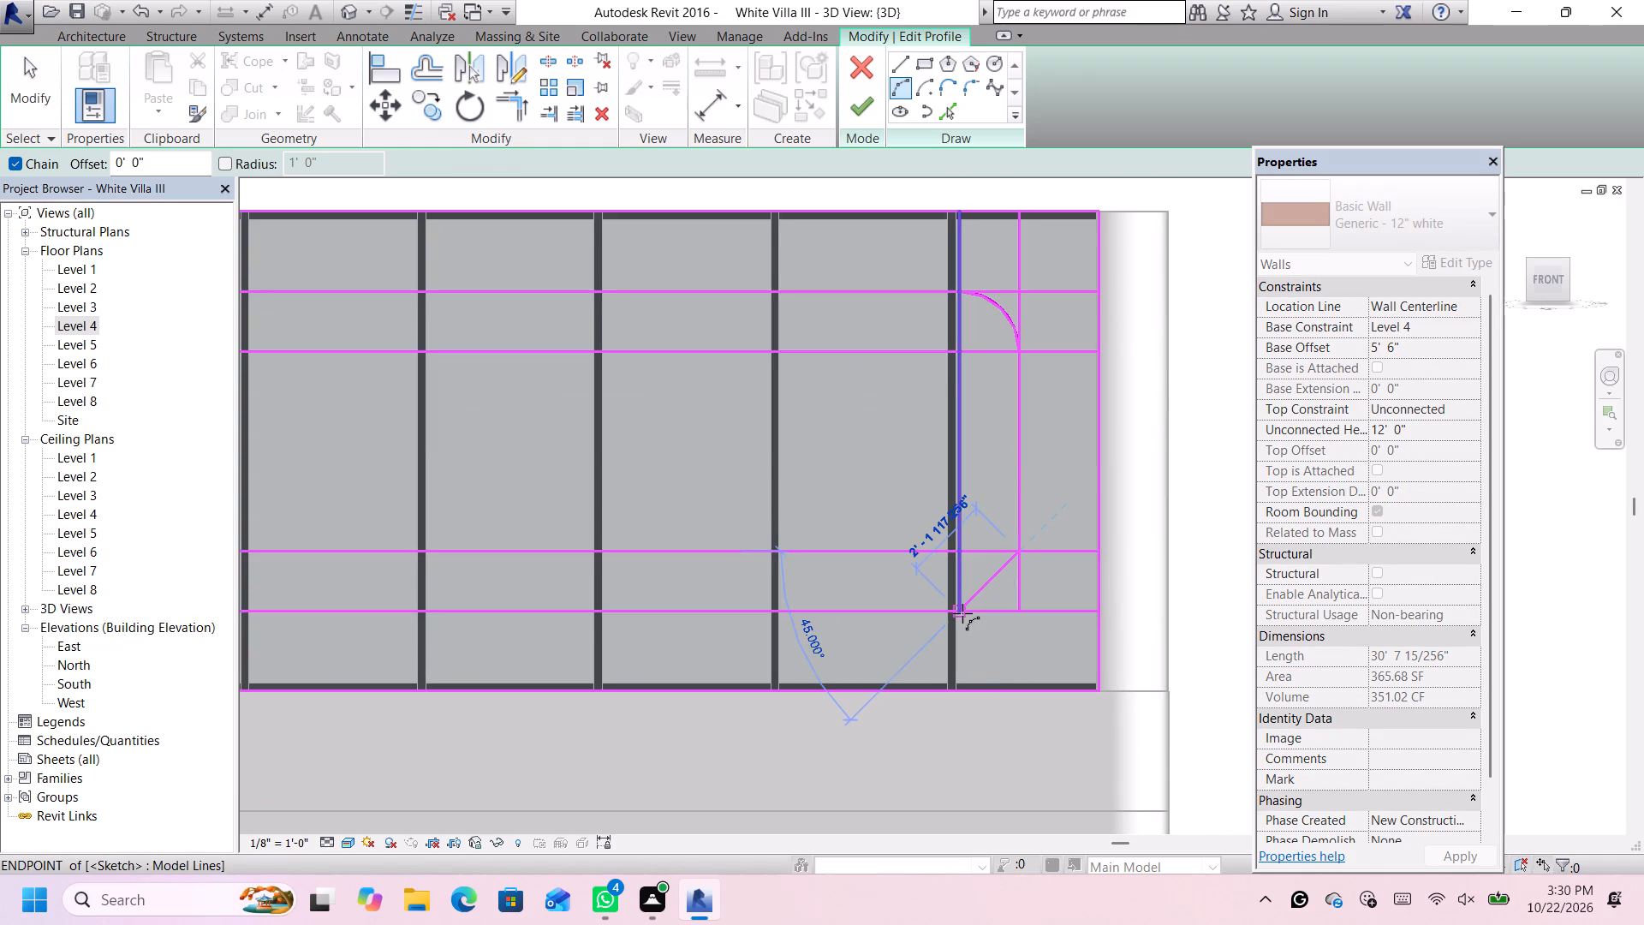
left_click(962, 613)
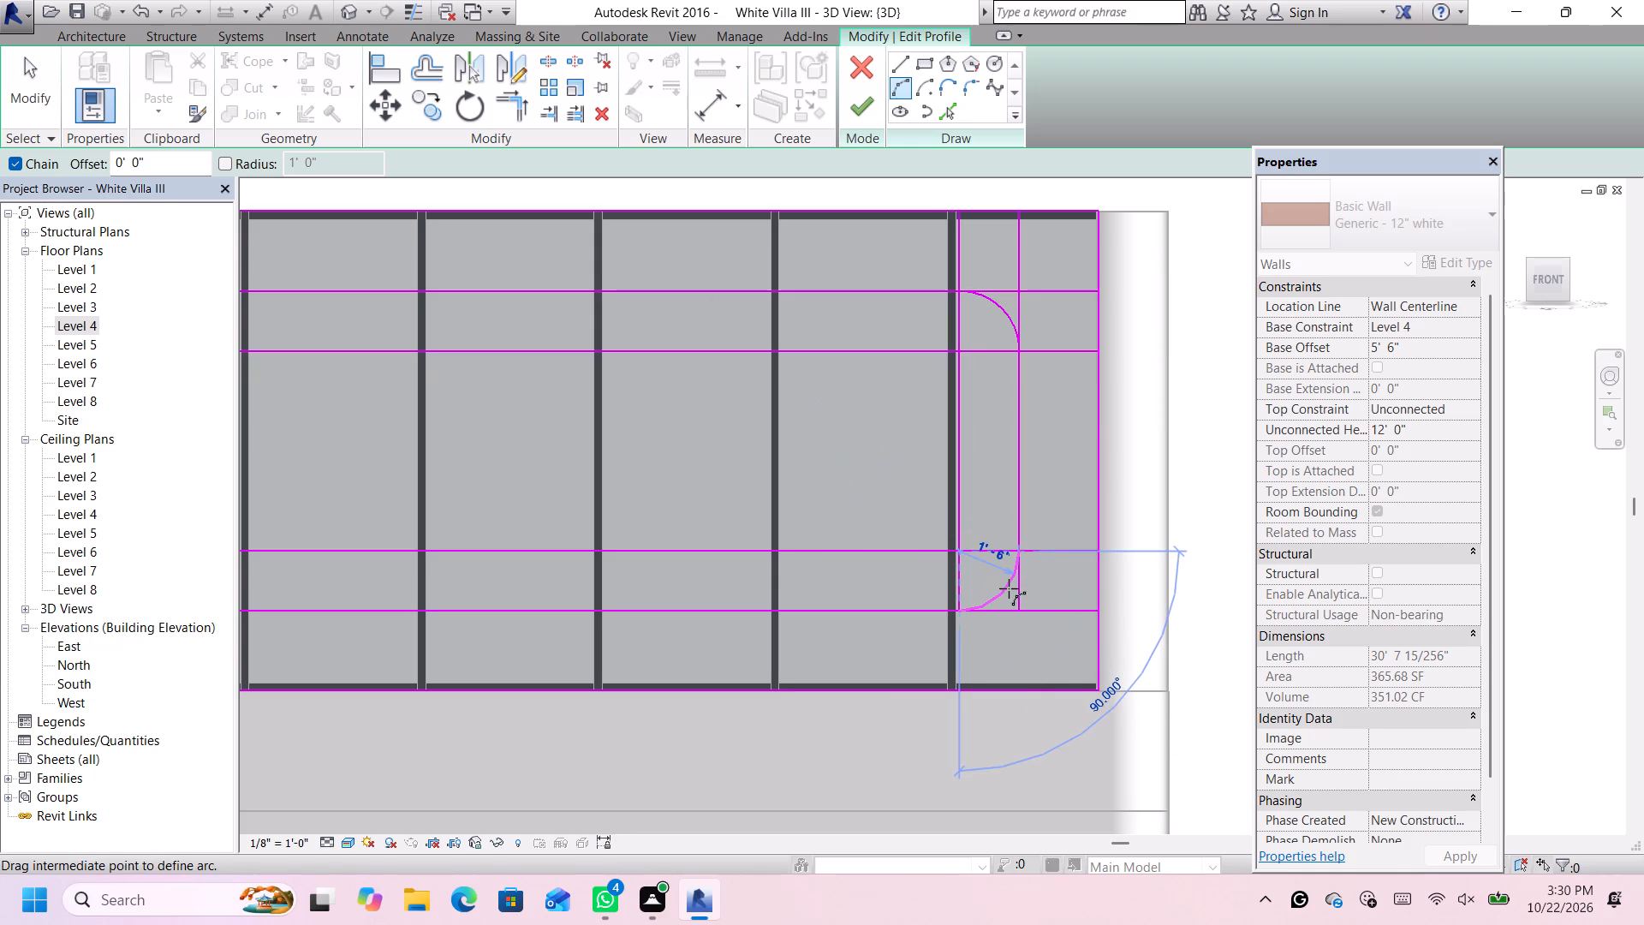
left_click(1009, 588)
scroll(959, 581, "down", 5)
scroll(976, 548, "up", 1)
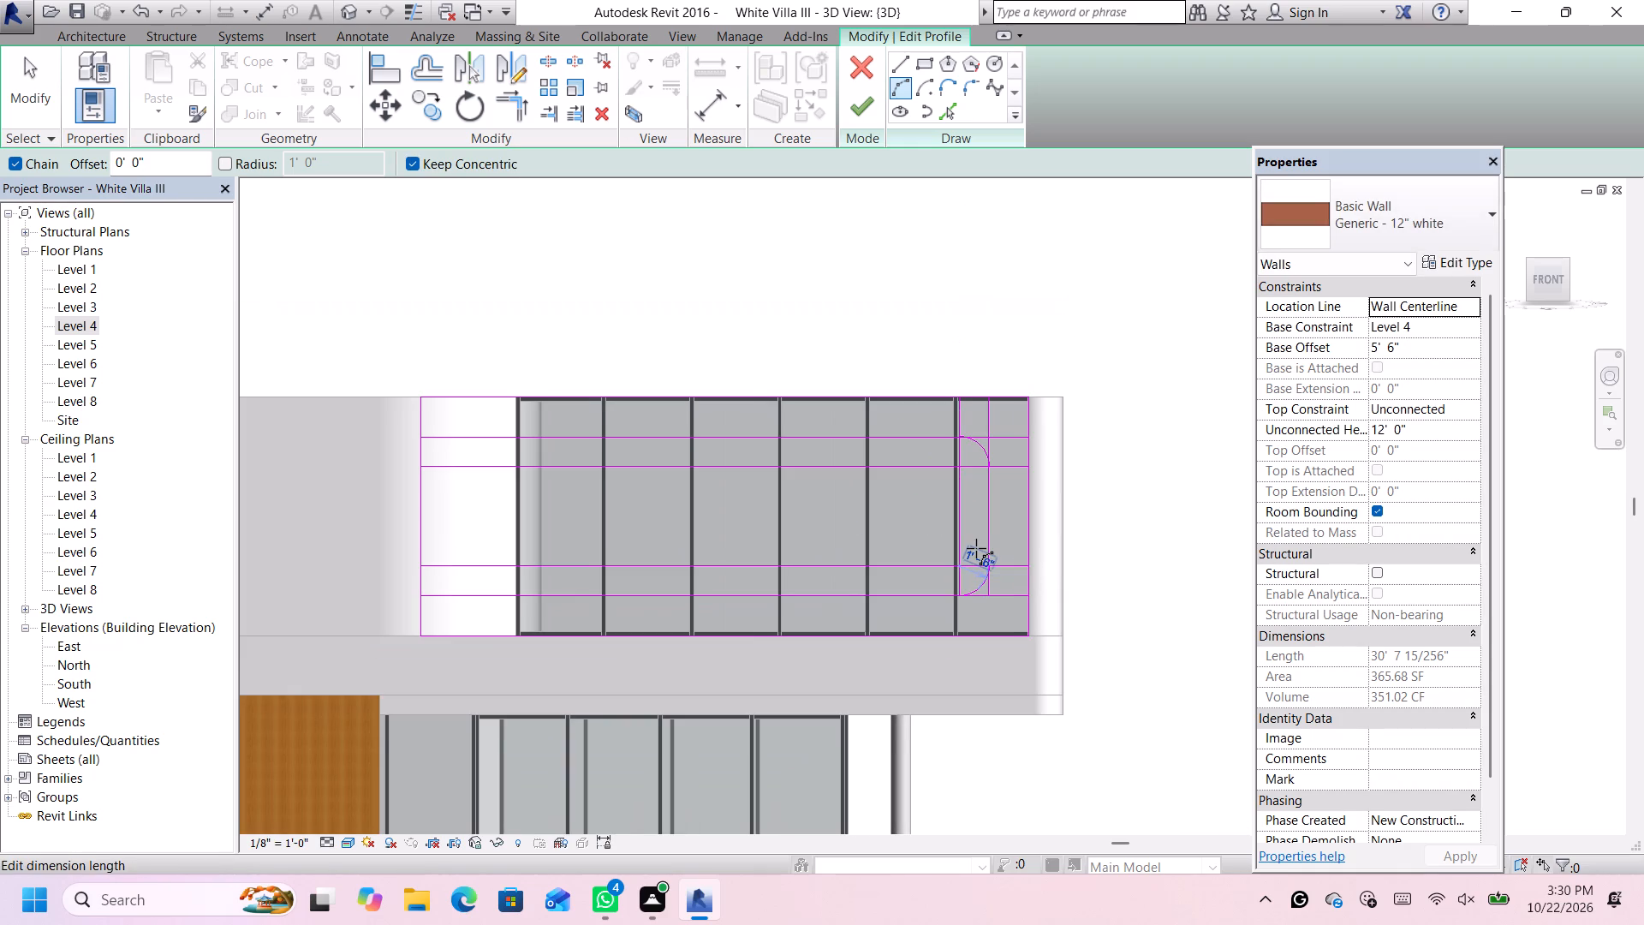
key("Escape")
key("Escape")
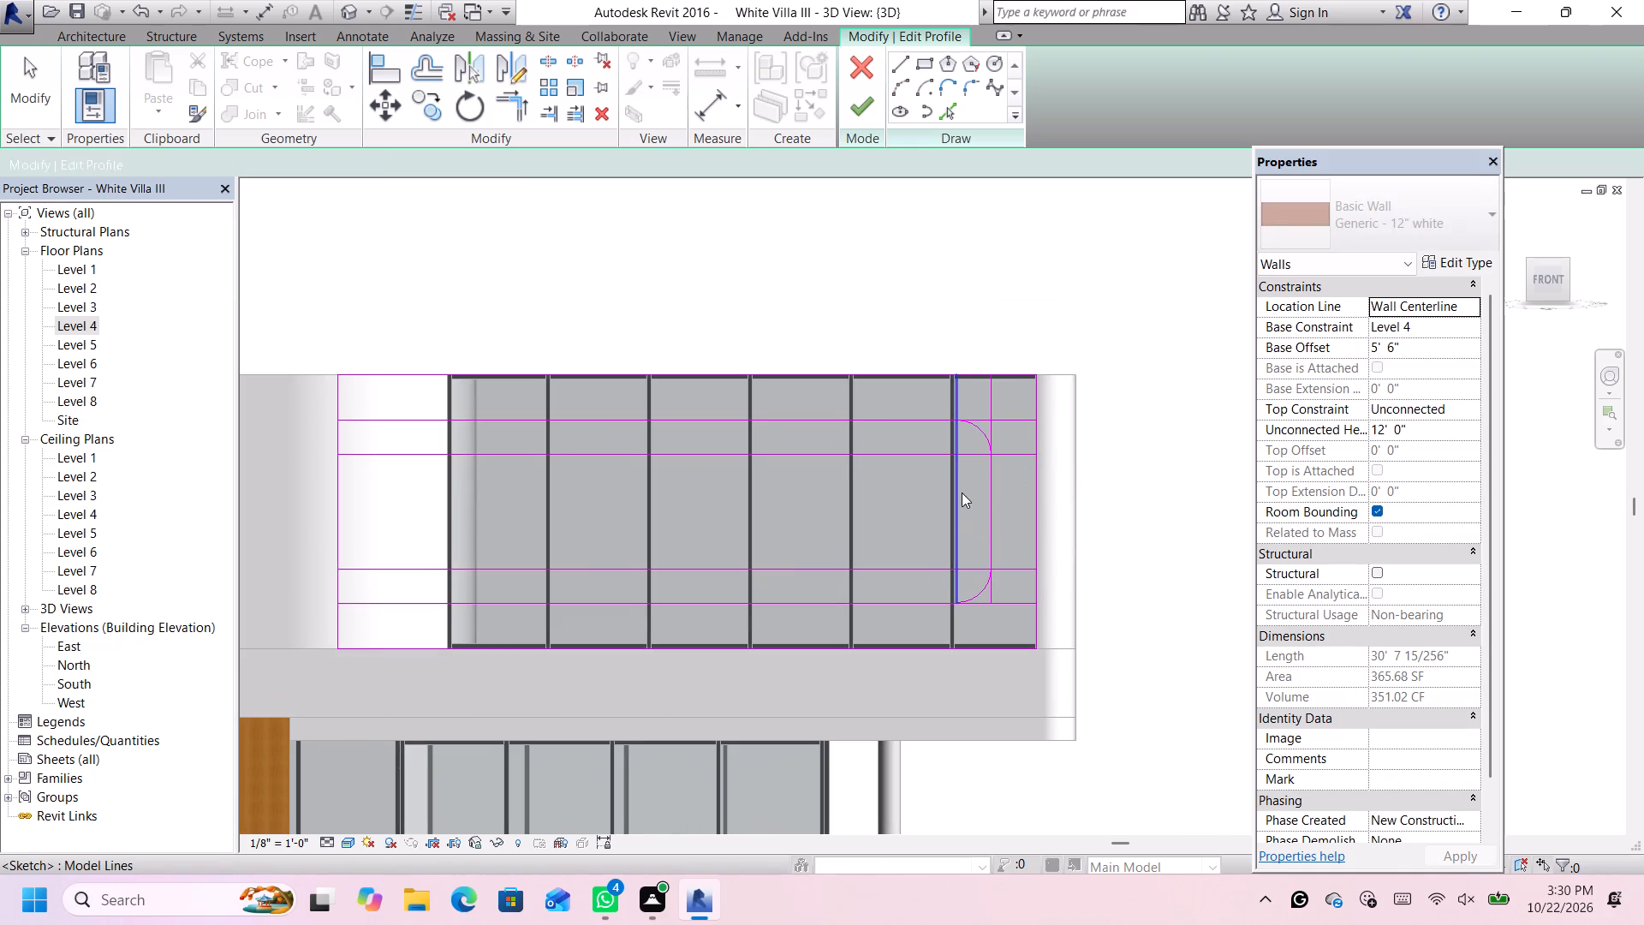
Delete the three 1' 6" offset guide lines inside the opening outline, dismissing the pop-up notification.
left_click(962, 492)
key("Delete")
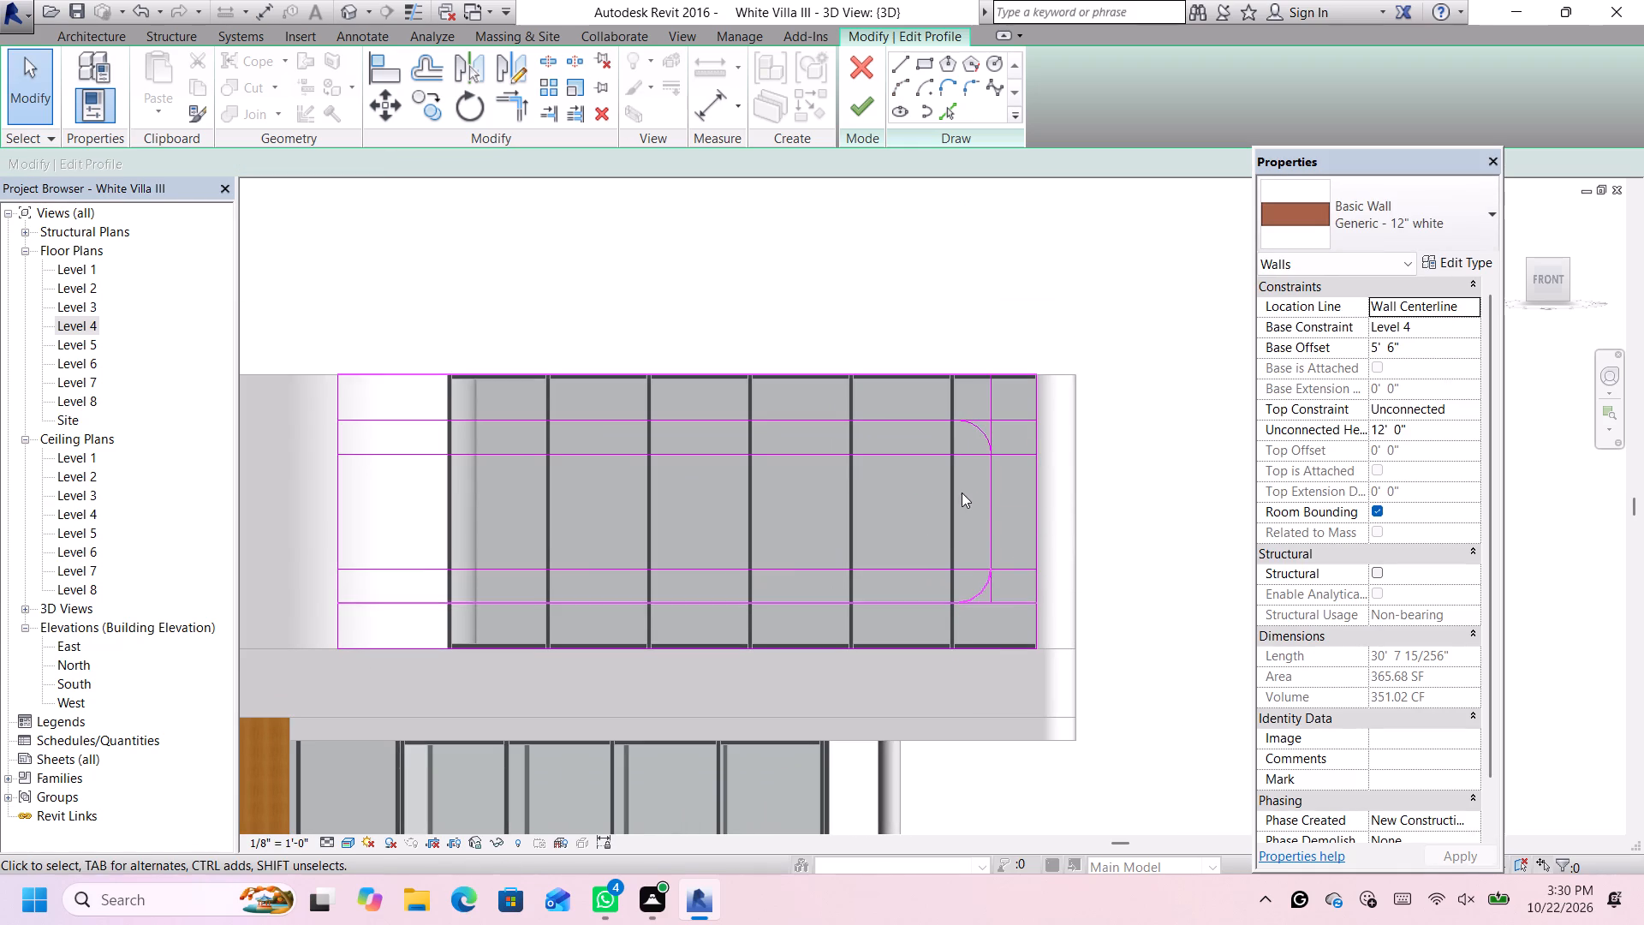
left_click(990, 498)
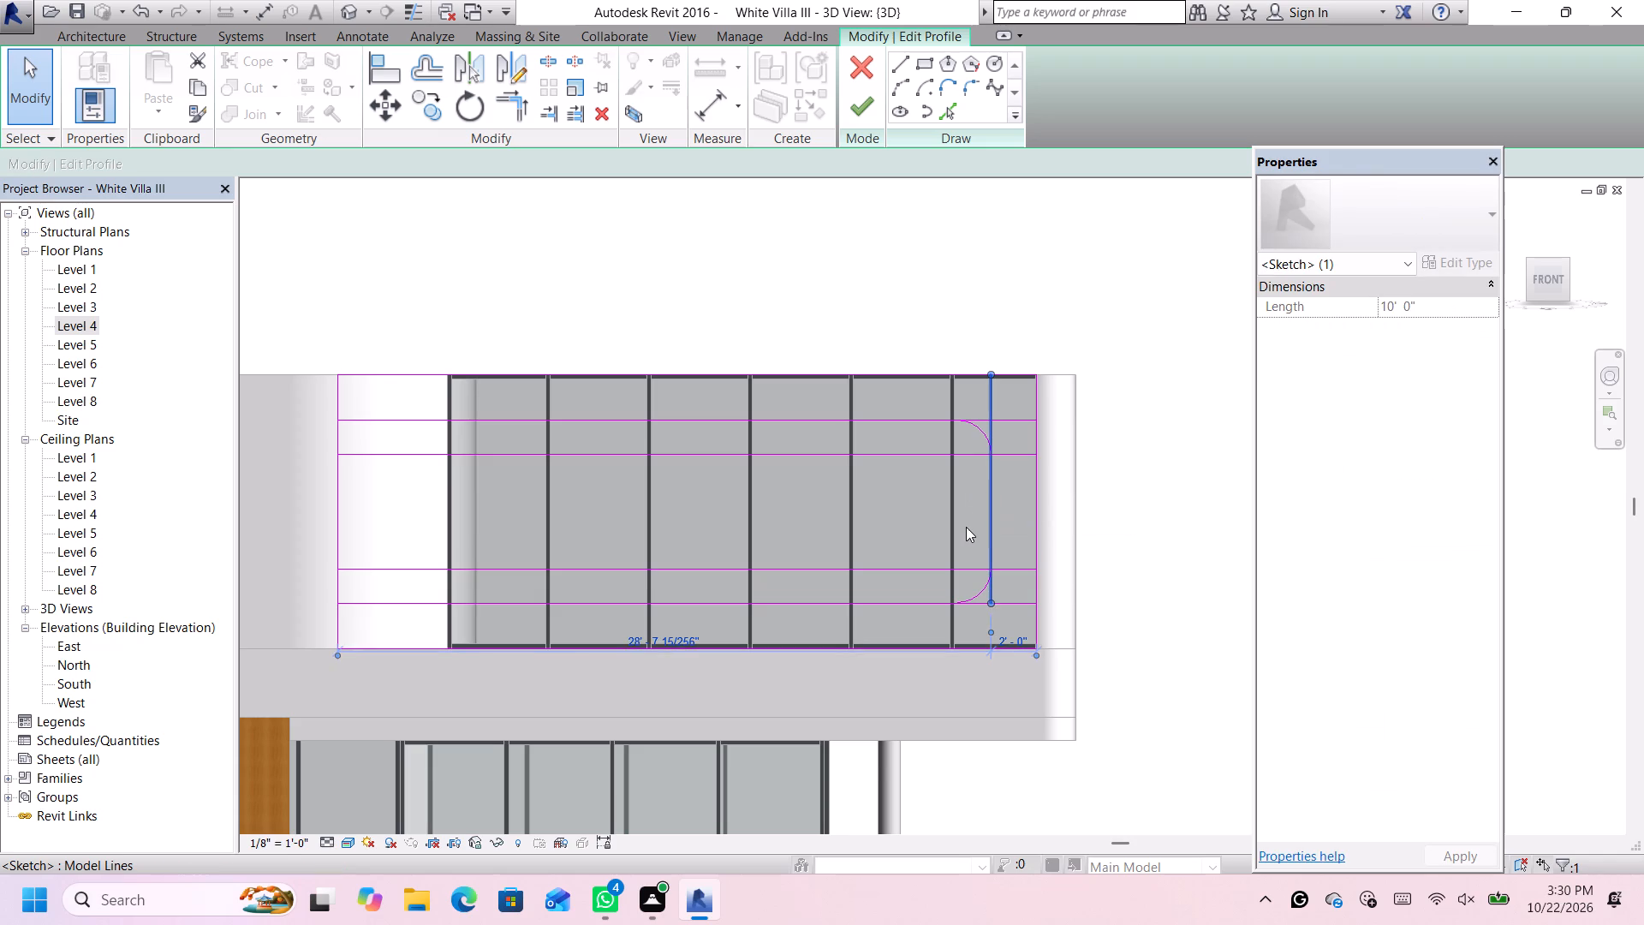
scroll(964, 528, "up", 2)
scroll(984, 511, "down", 1)
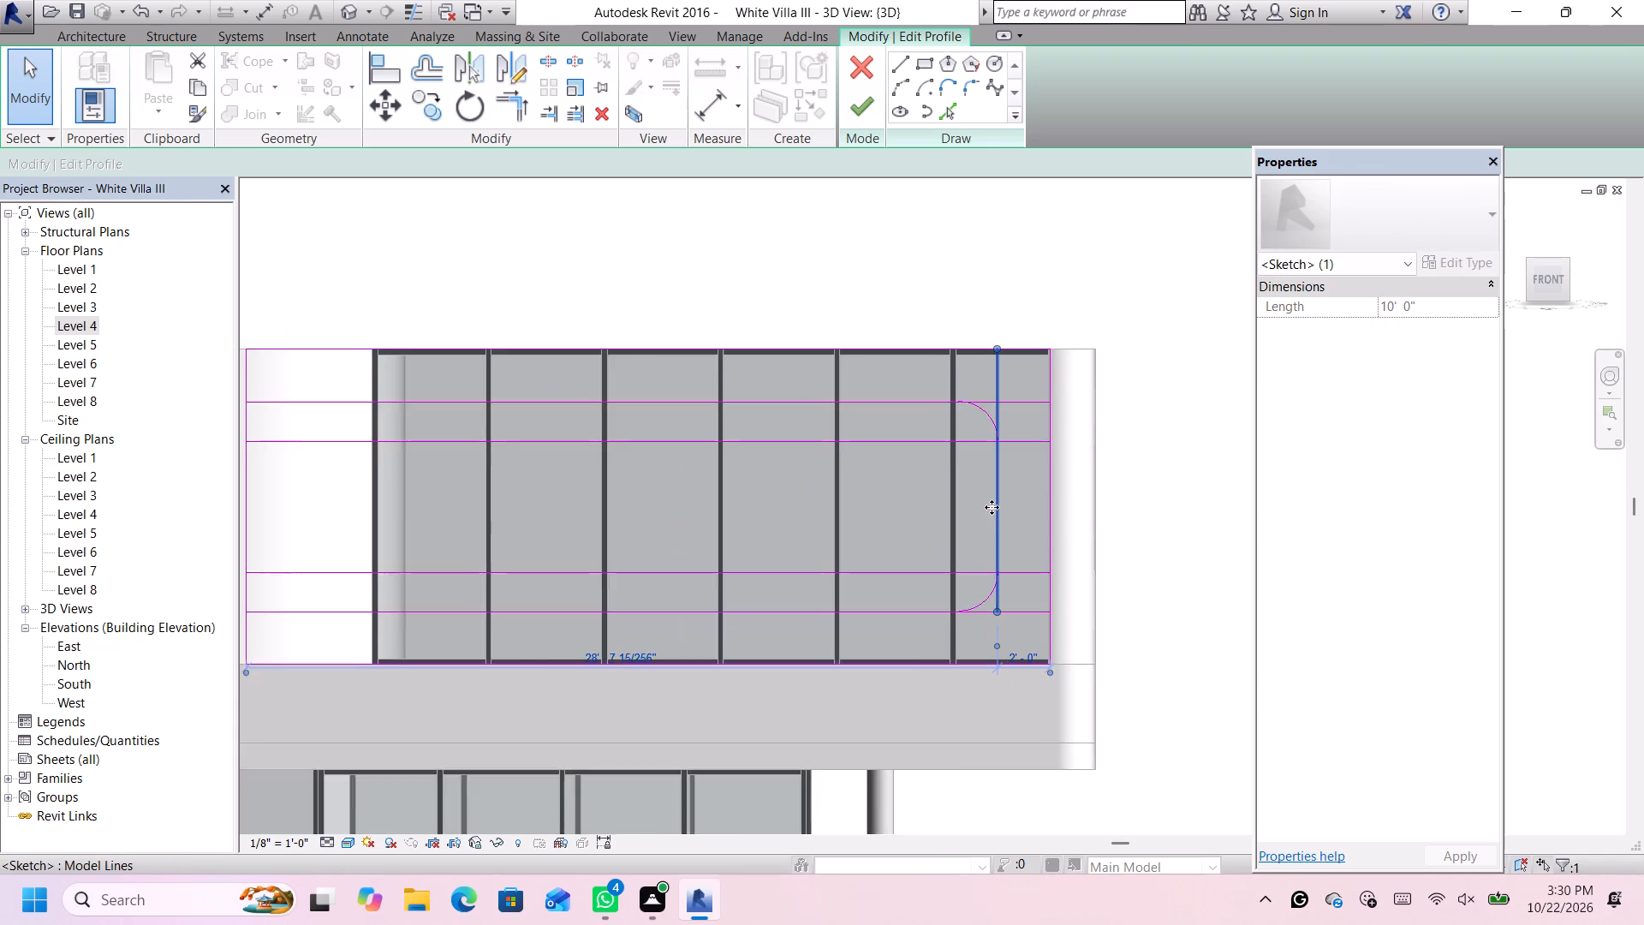
scroll(992, 507, "up", 1)
left_click(1036, 384)
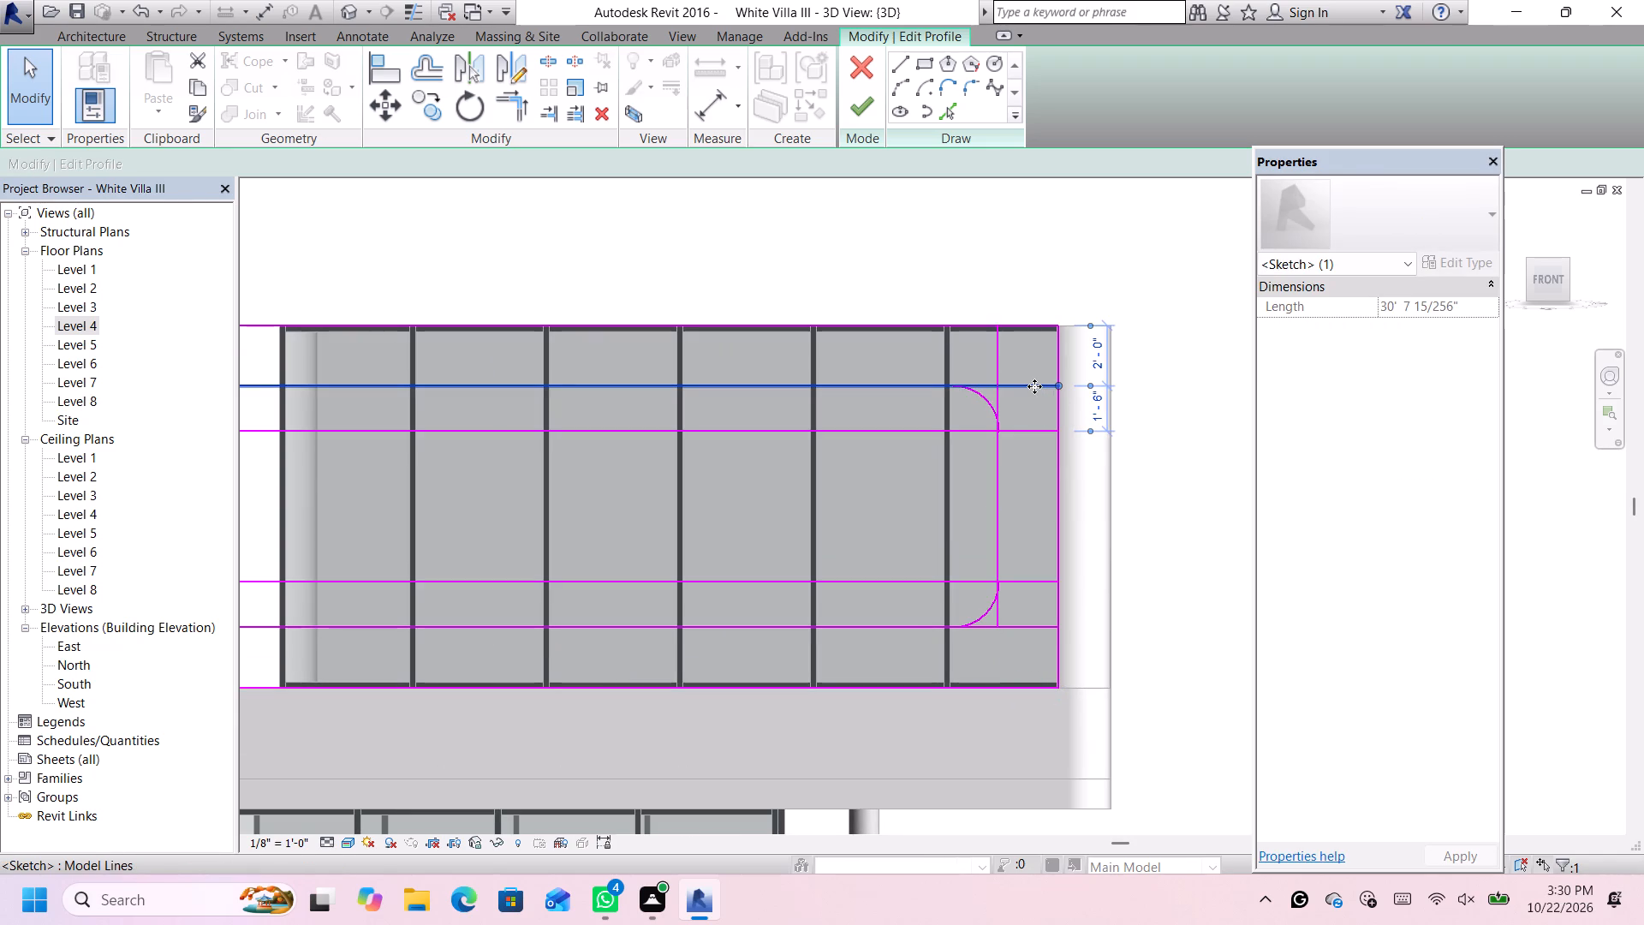
left_click(1035, 431)
key("Delete")
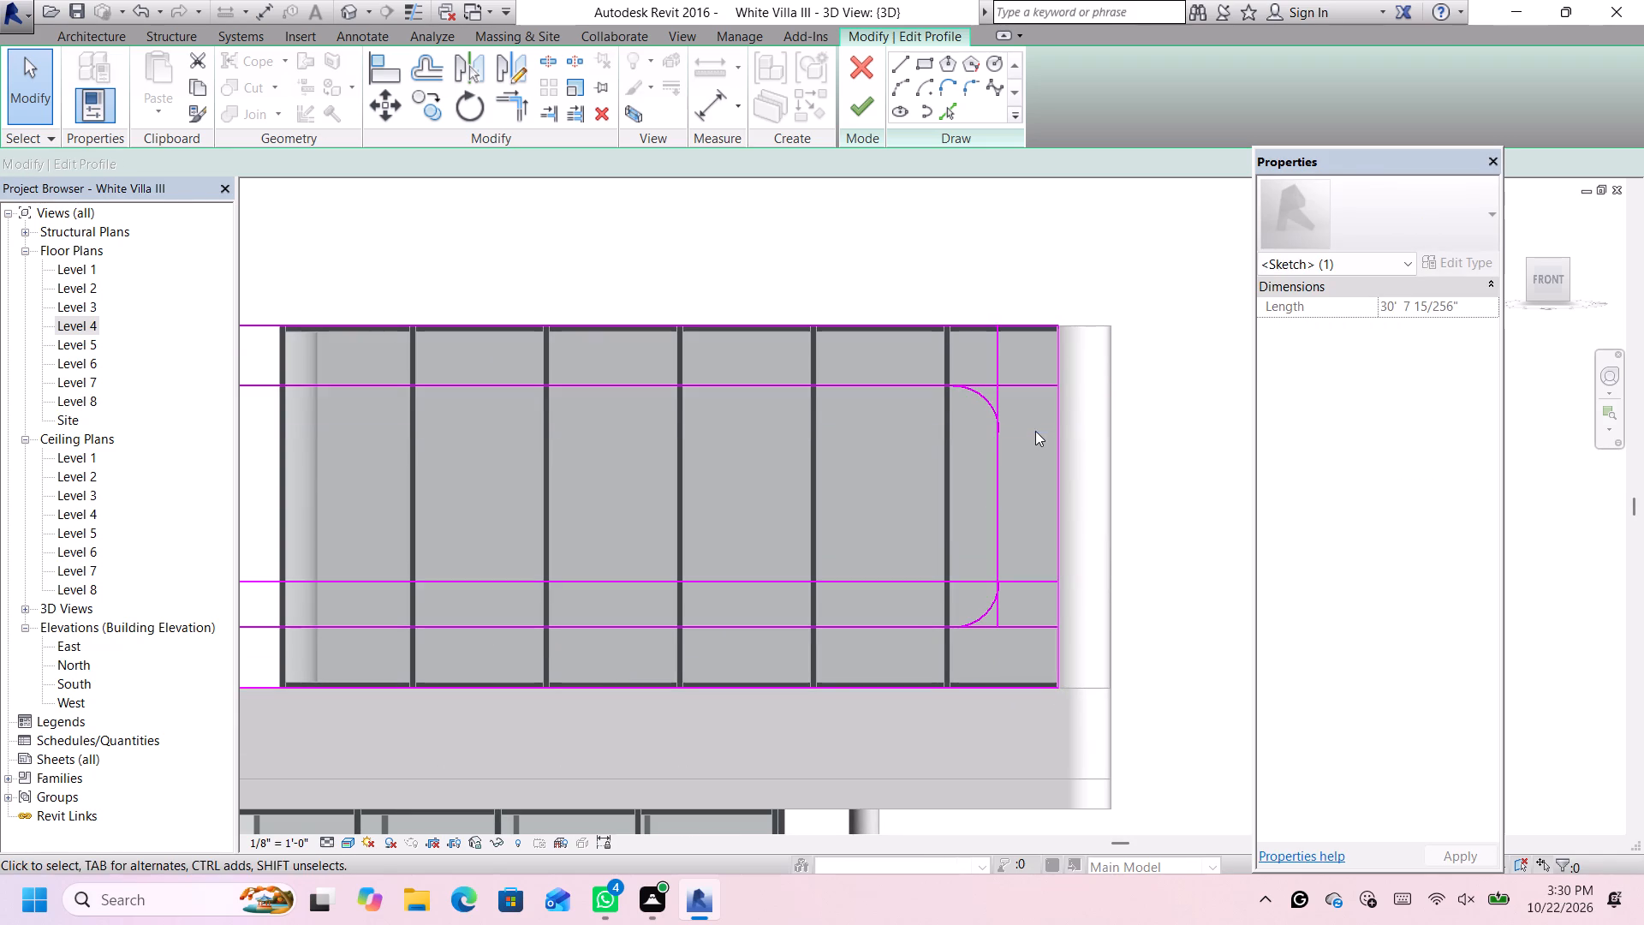
left_click(1011, 582)
key("Delete")
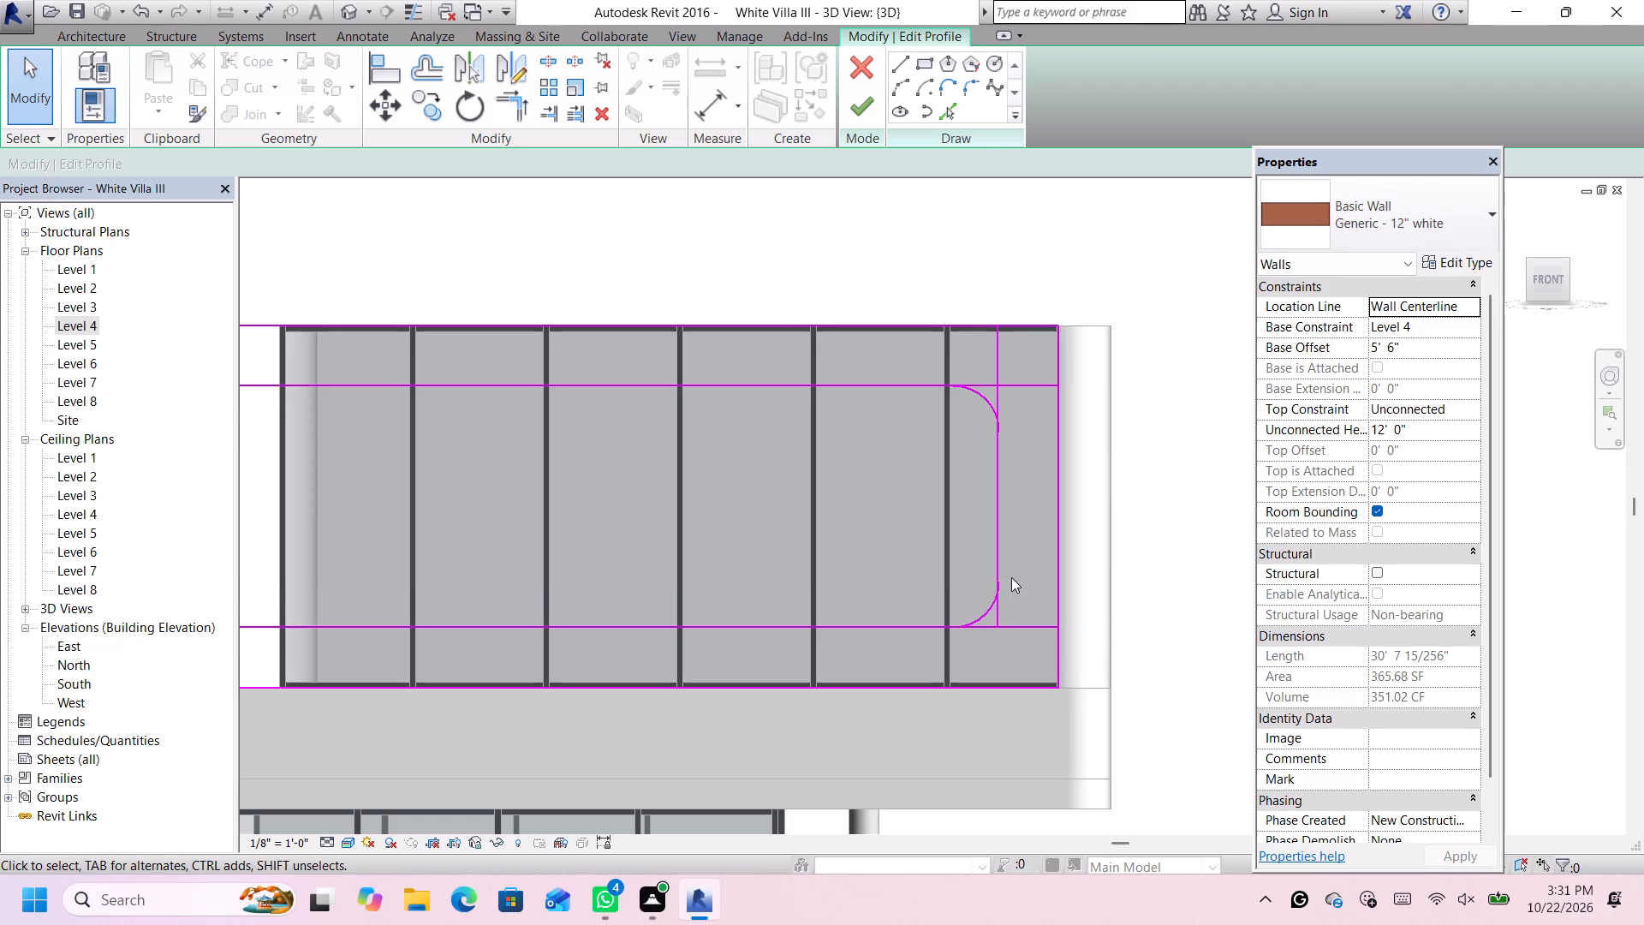
scroll(1011, 577, "down", 3)
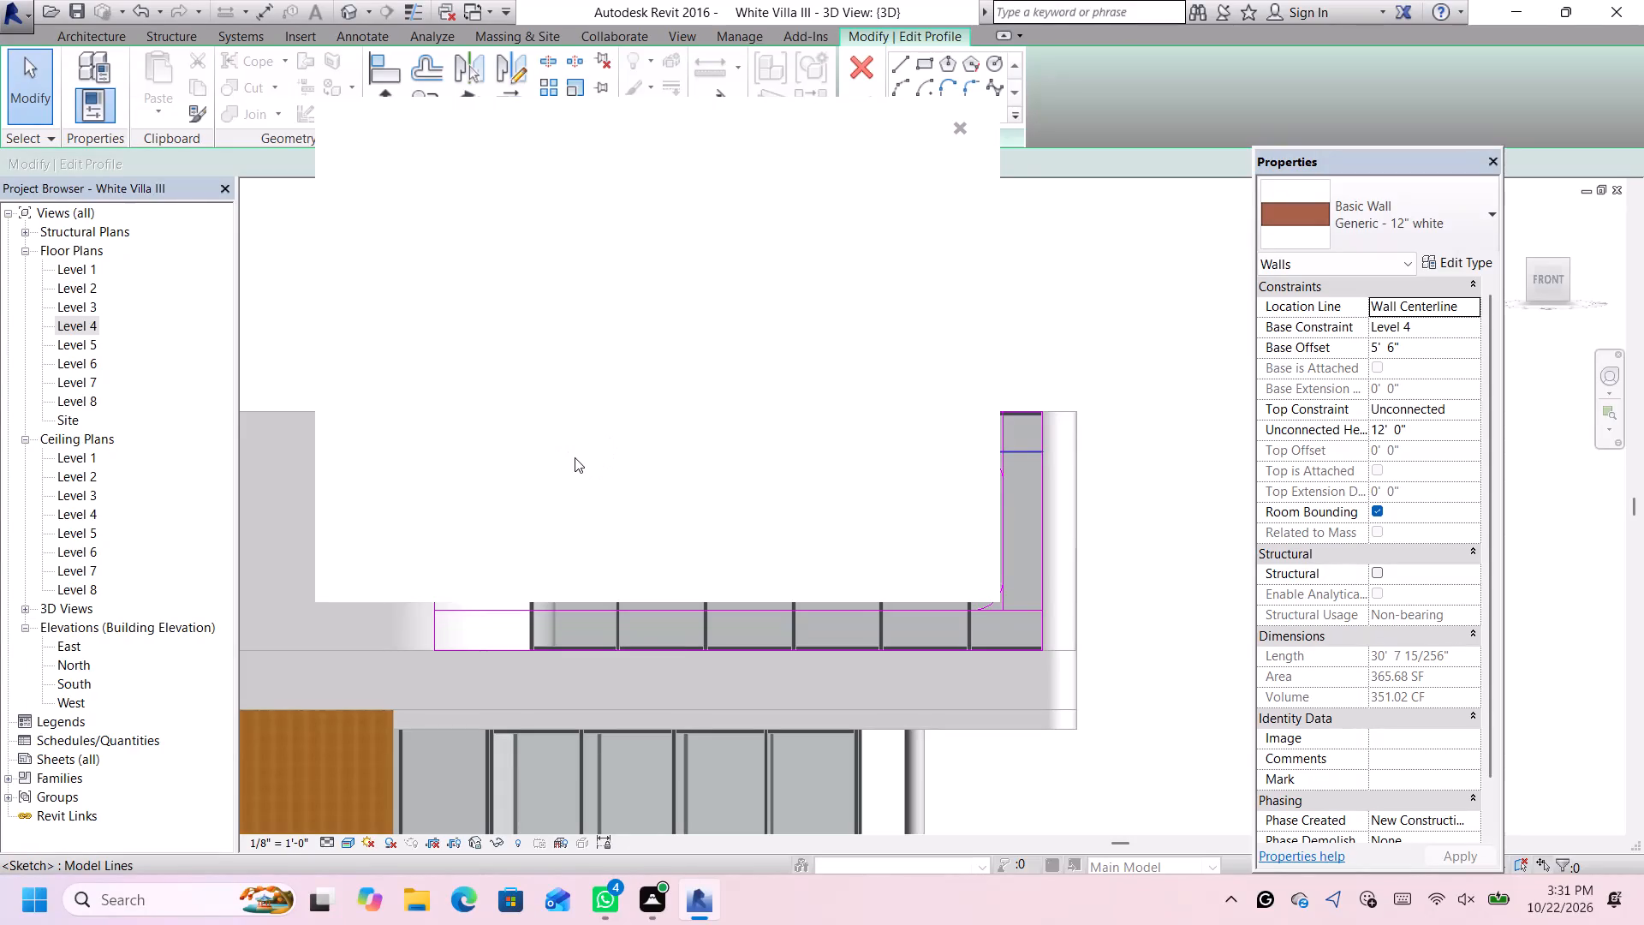
left_click(956, 126)
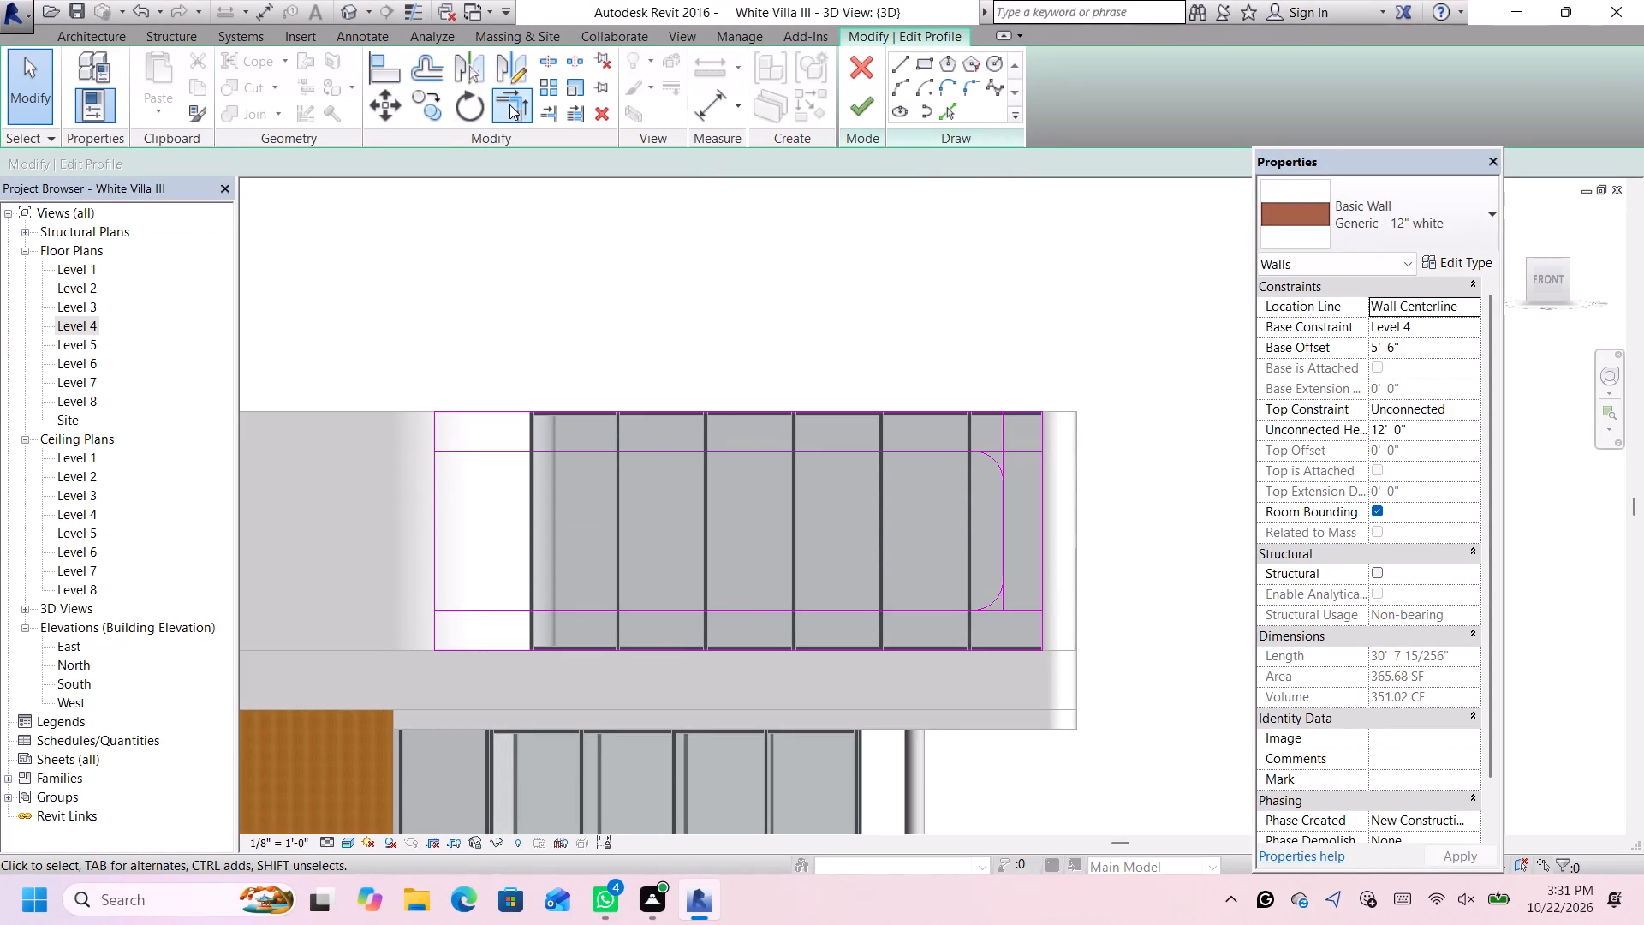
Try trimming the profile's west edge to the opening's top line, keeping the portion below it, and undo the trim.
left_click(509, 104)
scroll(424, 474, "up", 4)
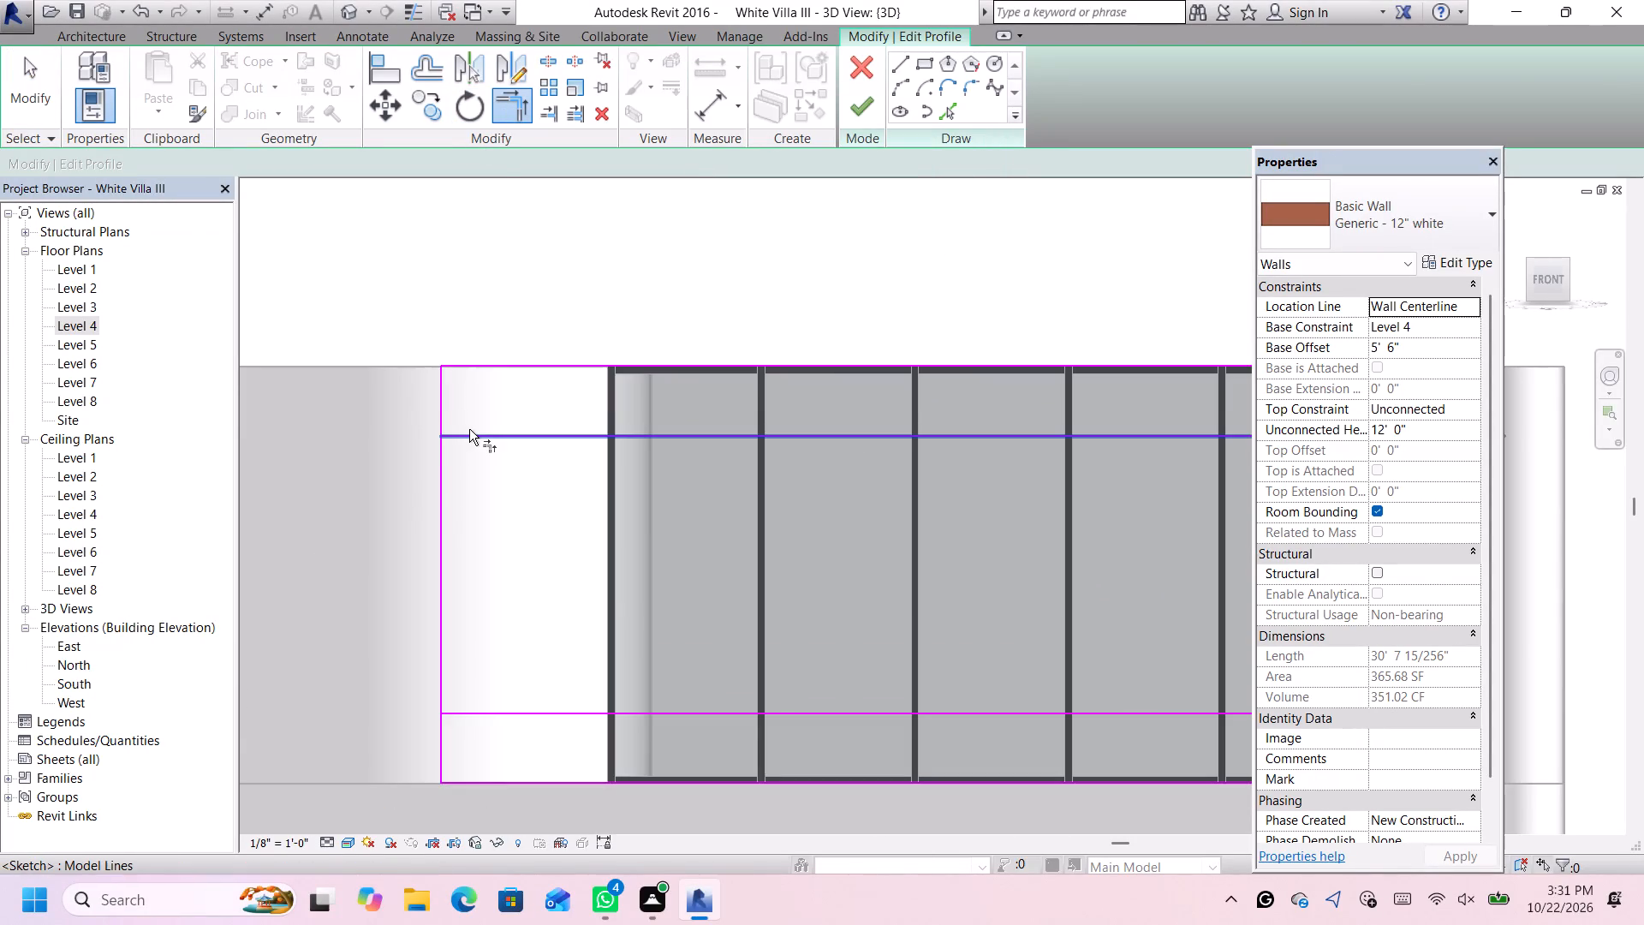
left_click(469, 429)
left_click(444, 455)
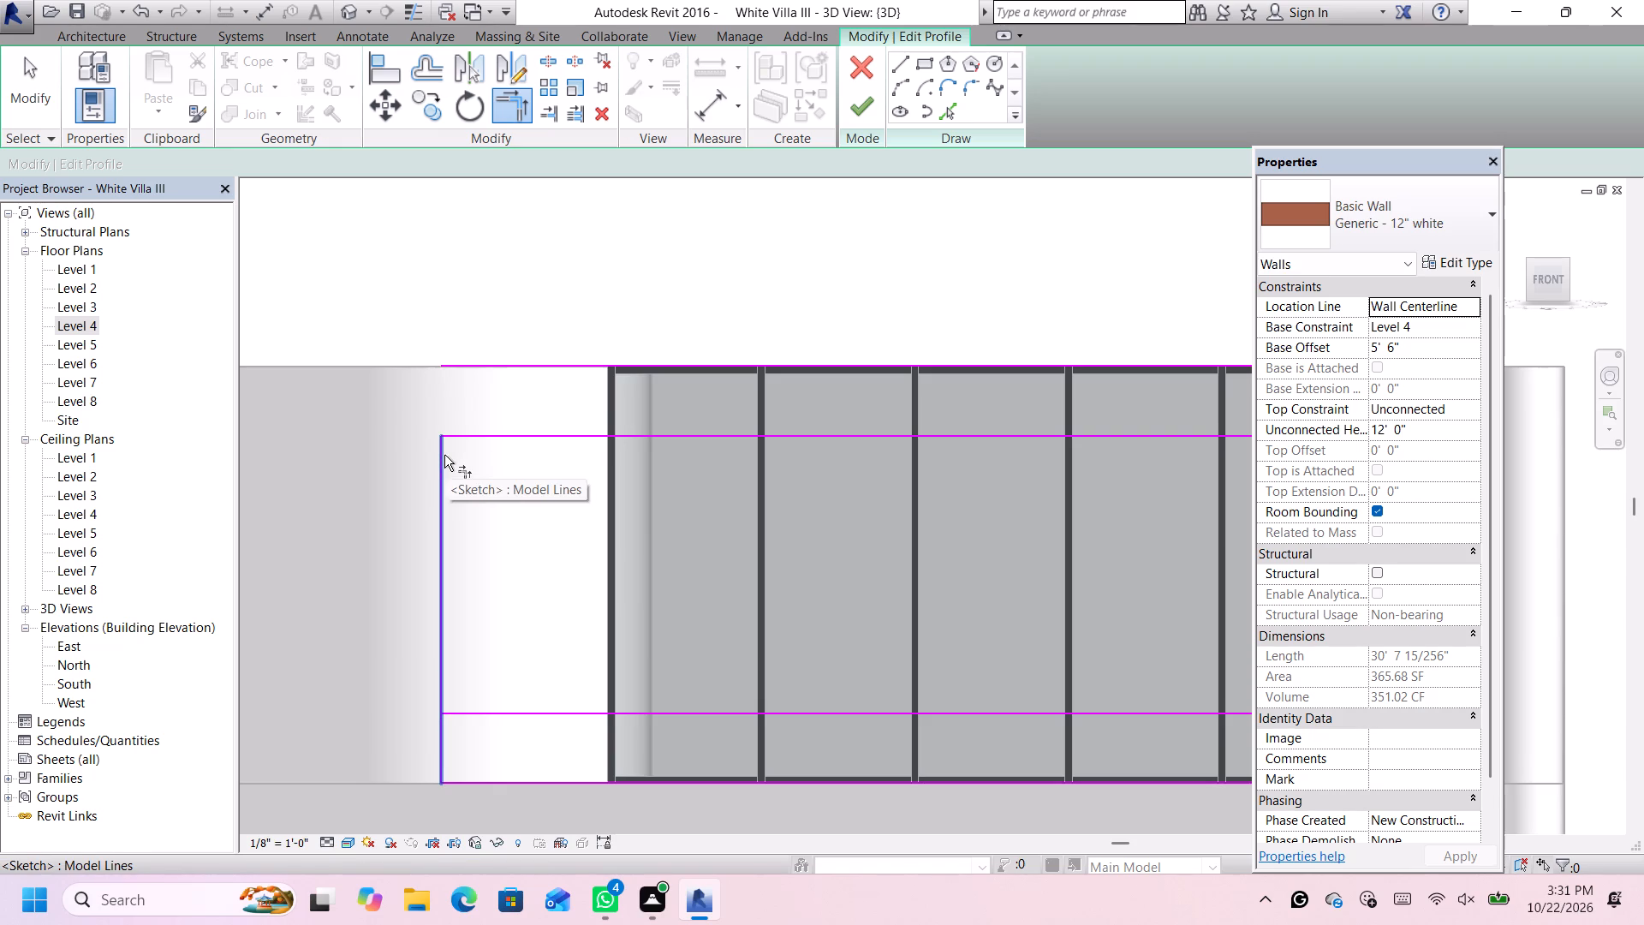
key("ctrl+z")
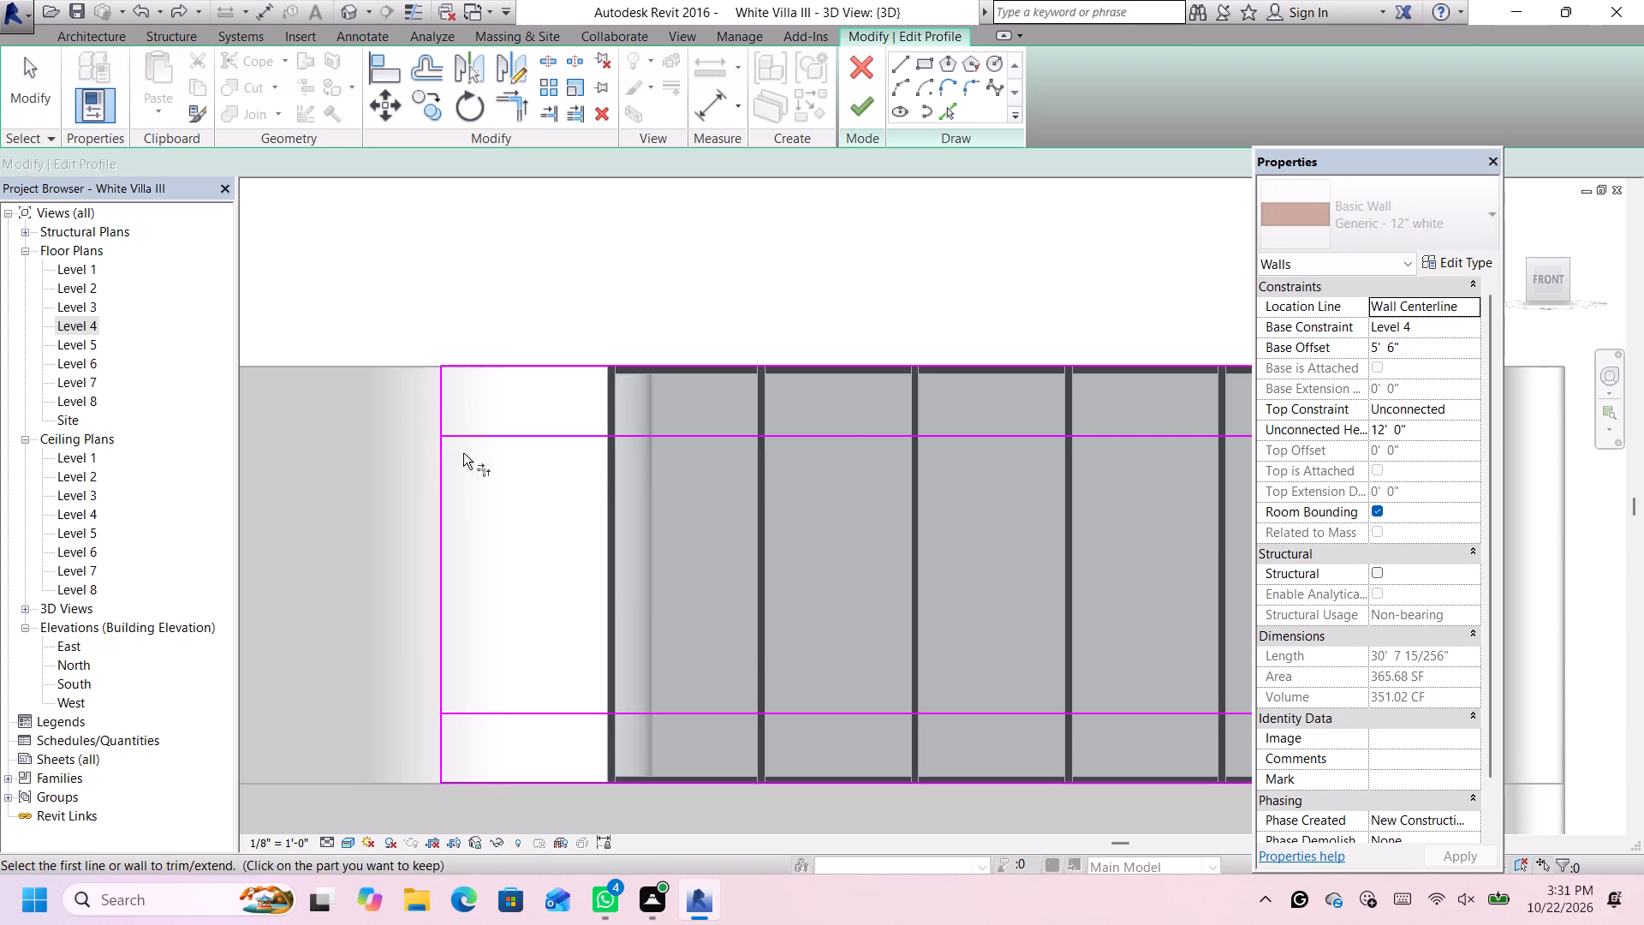
Trim the profile's west edge to the opening's top line, keeping the portion above it and unjoining the elements.
left_click(478, 433)
left_click(444, 402)
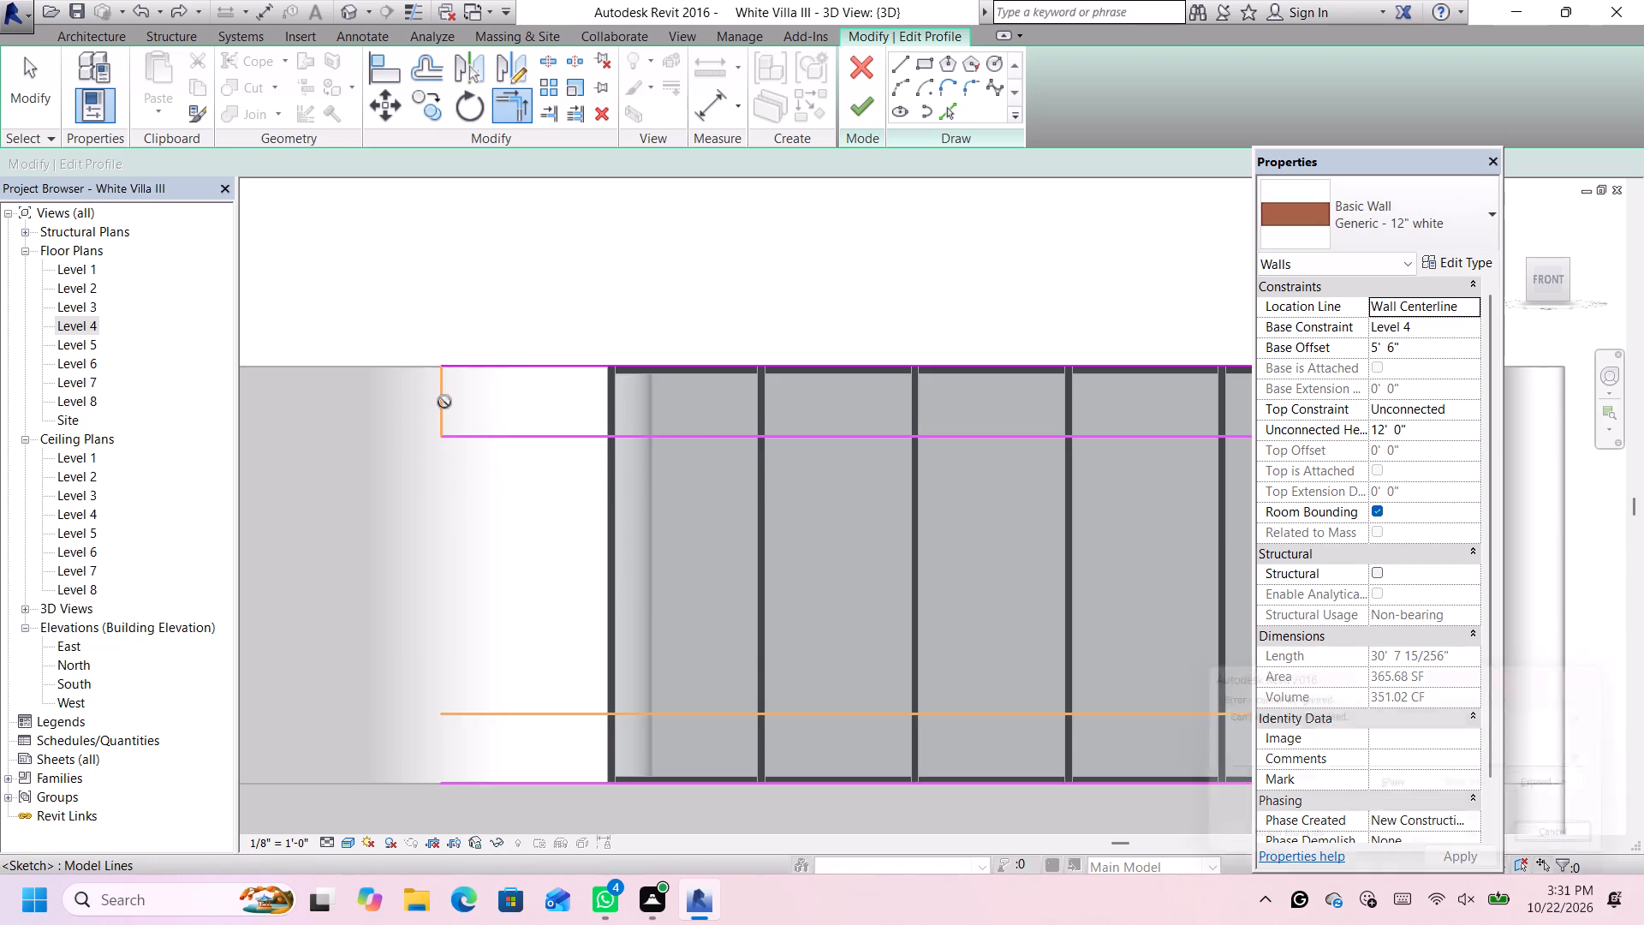
scroll(452, 454, "down", 6)
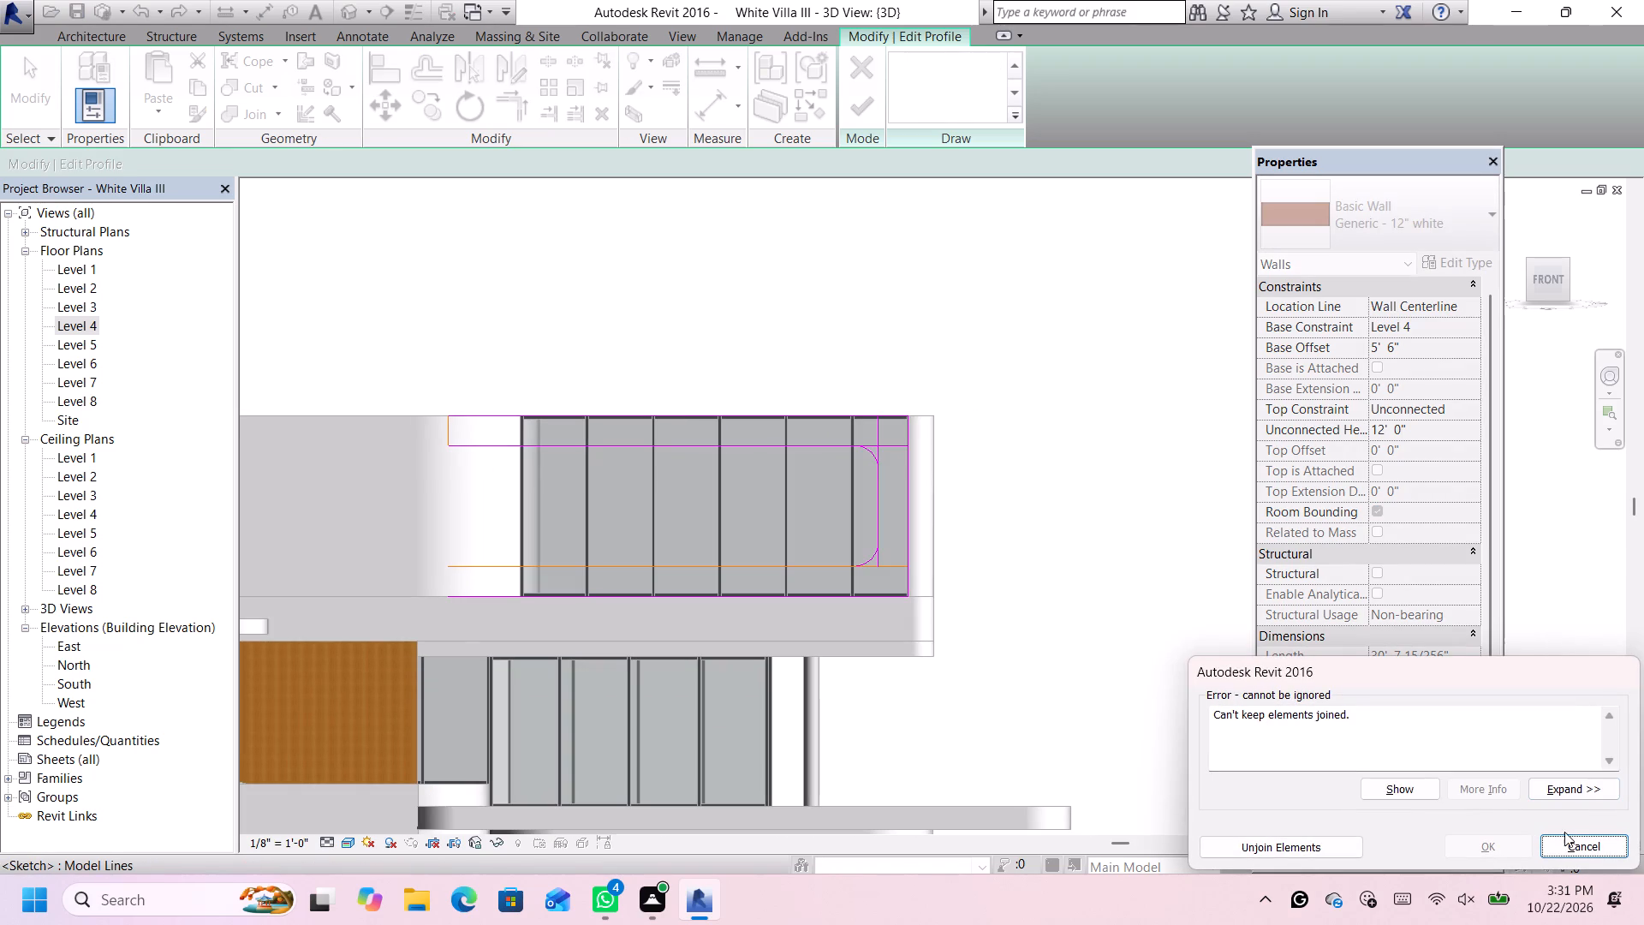
left_click(1320, 842)
Draw a 2' vertical line closing the profile's lower west end between the opening's bottom line and the wall's bottom edge.
scroll(440, 553, "up", 3)
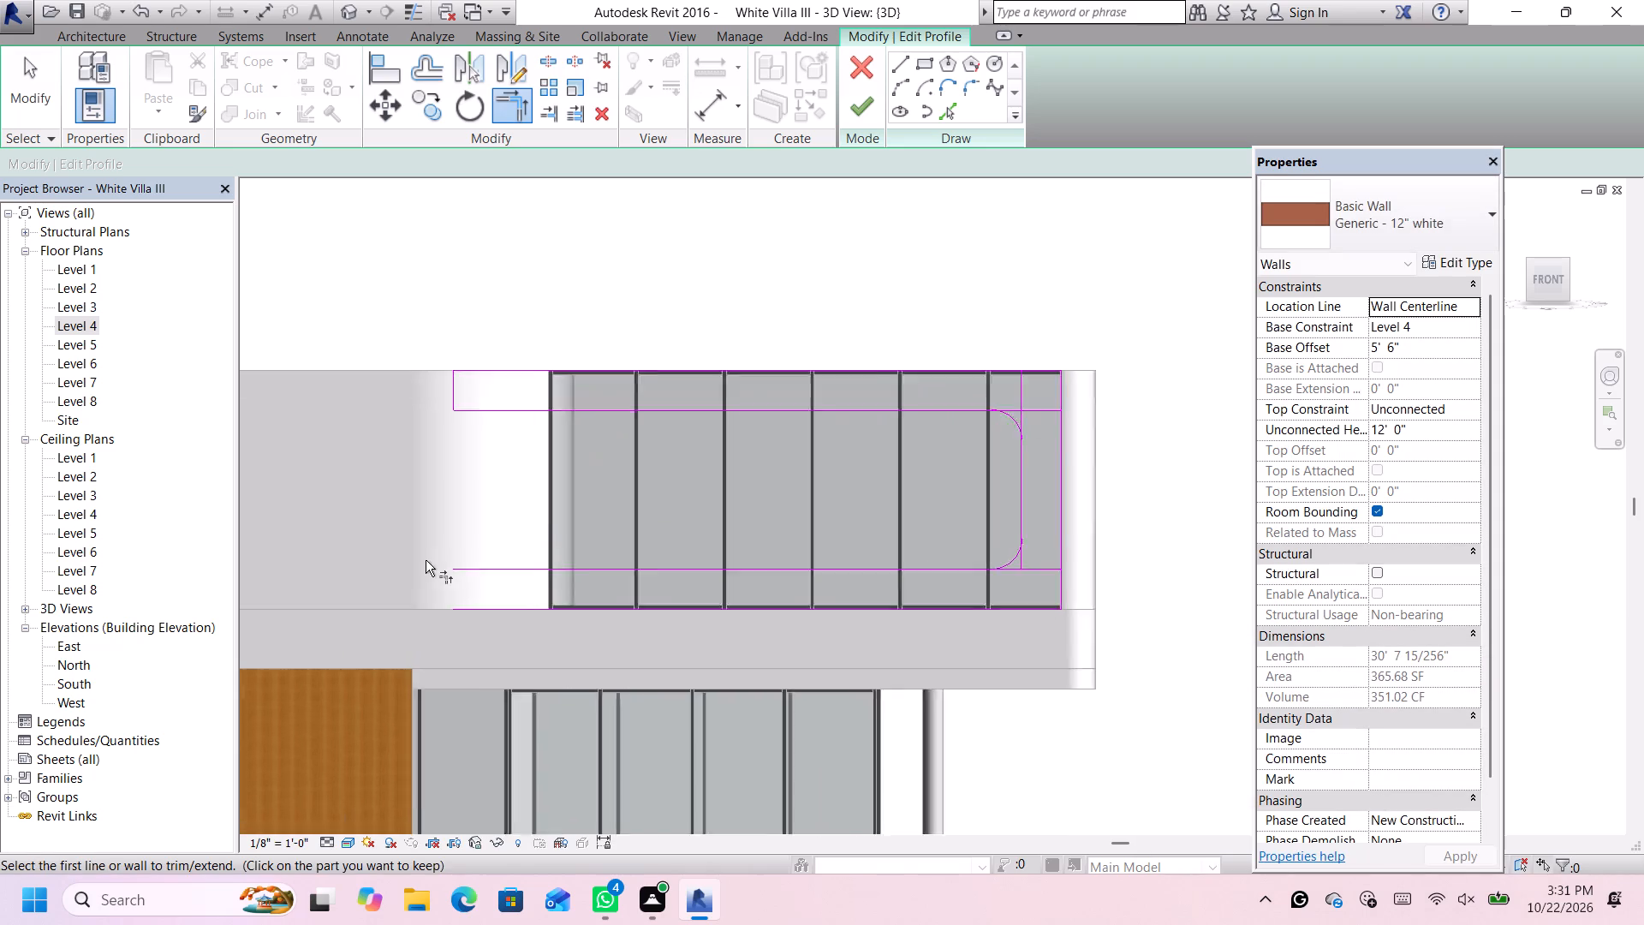
scroll(426, 560, "up", 2)
left_click(903, 66)
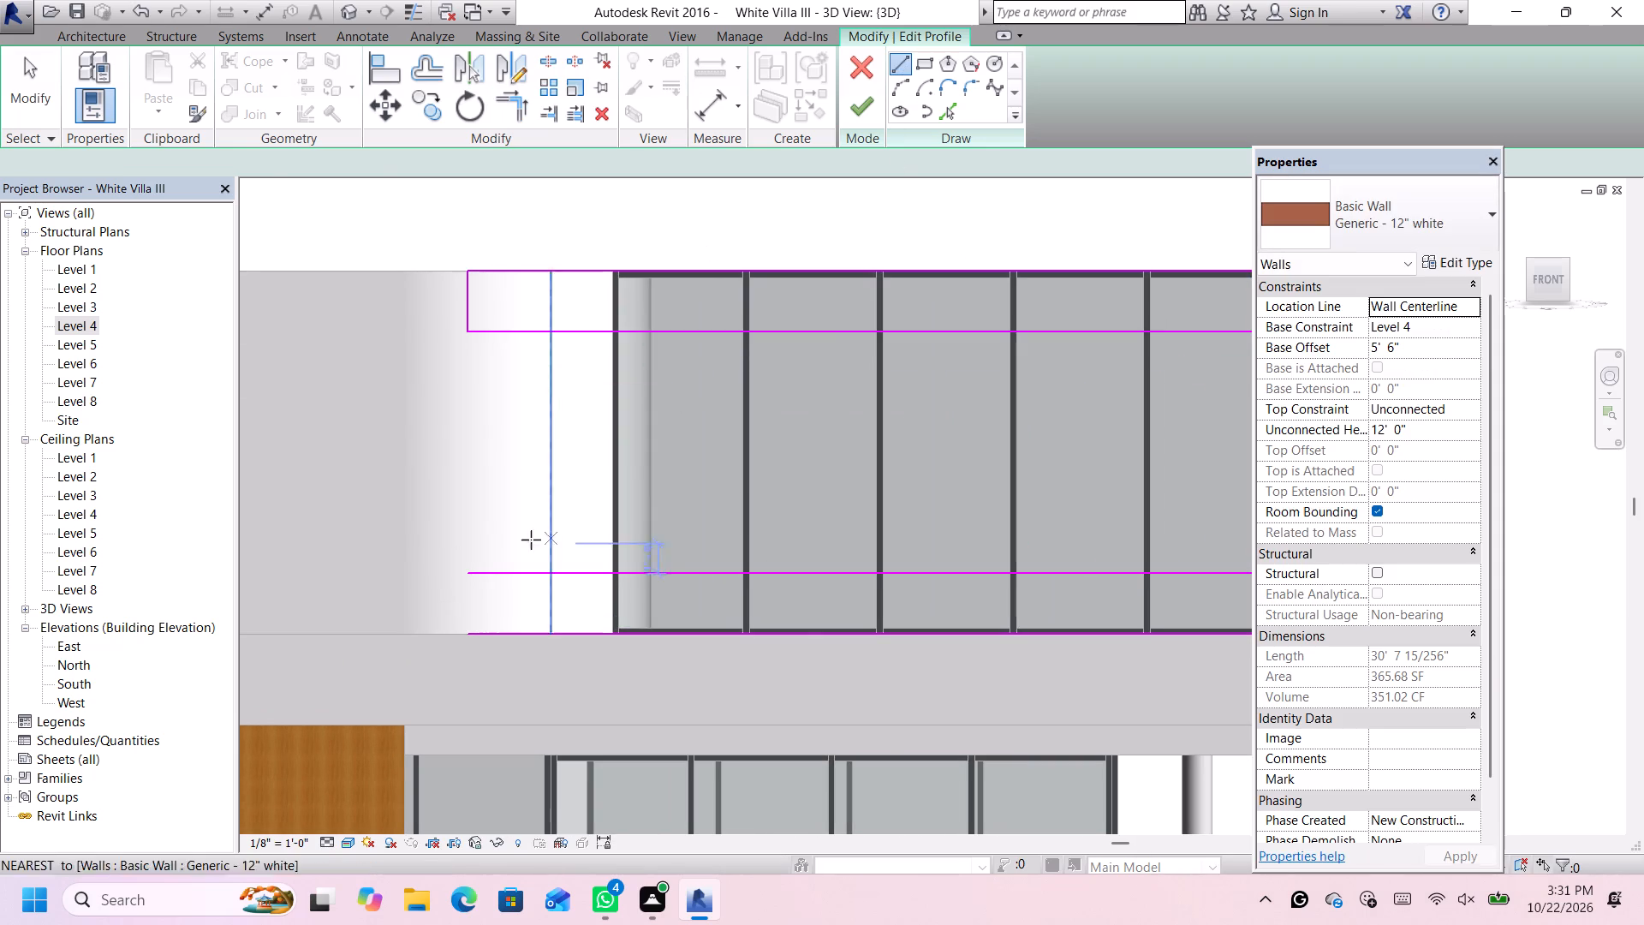
left_click(470, 577)
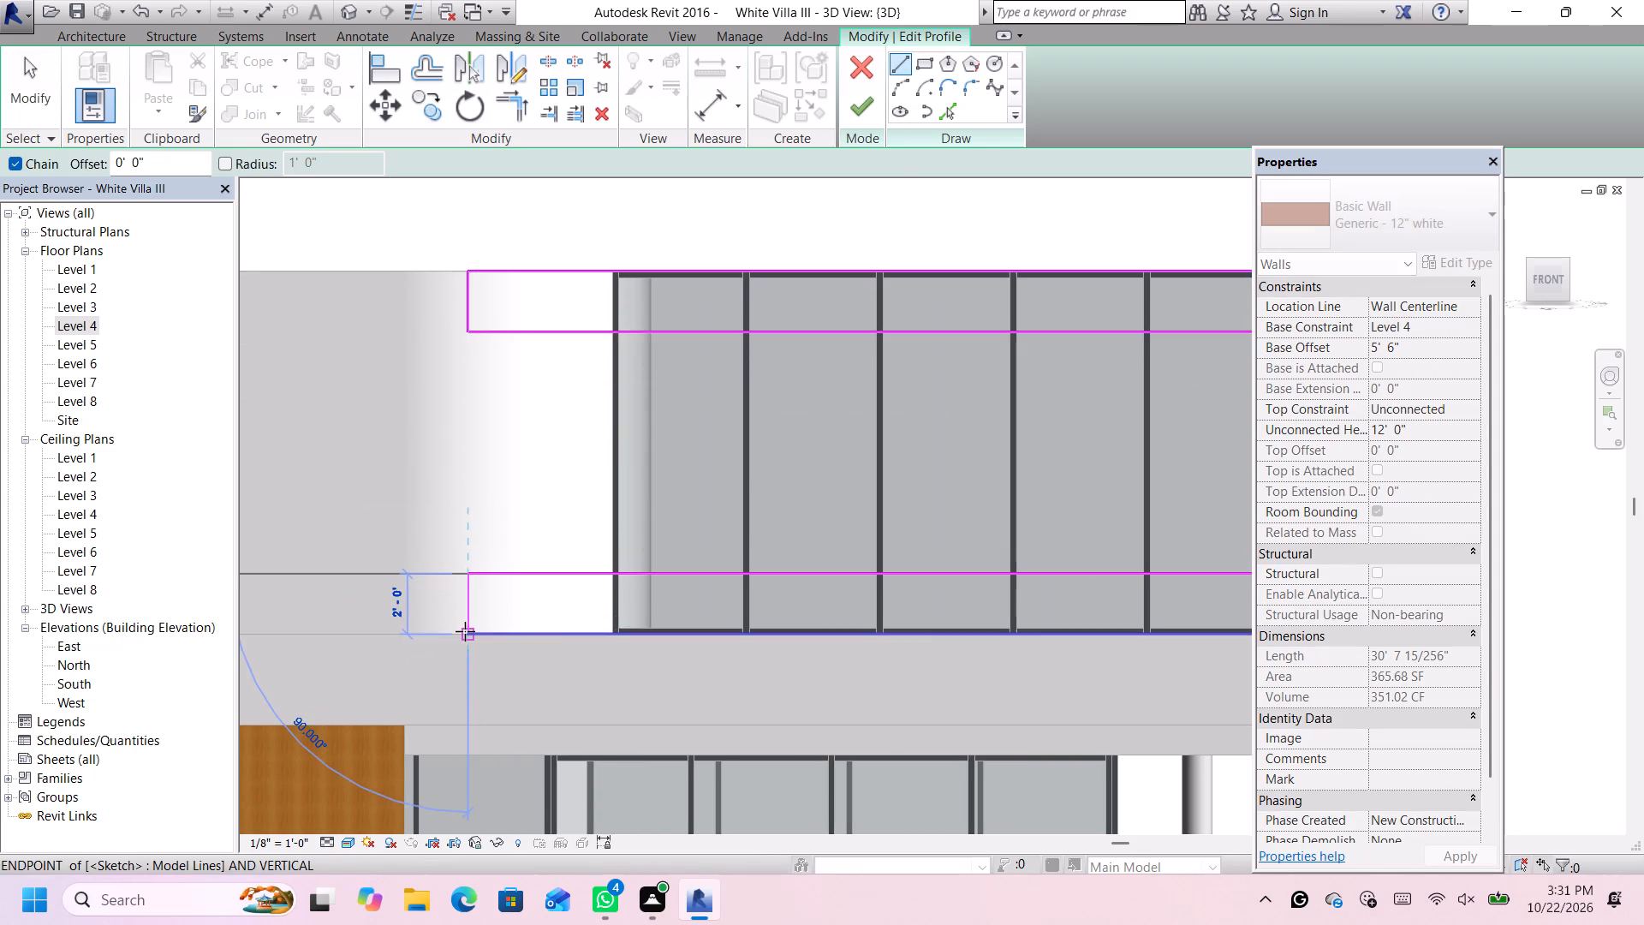
left_click(465, 631)
scroll(631, 536, "down", 7)
scroll(880, 533, "up", 3)
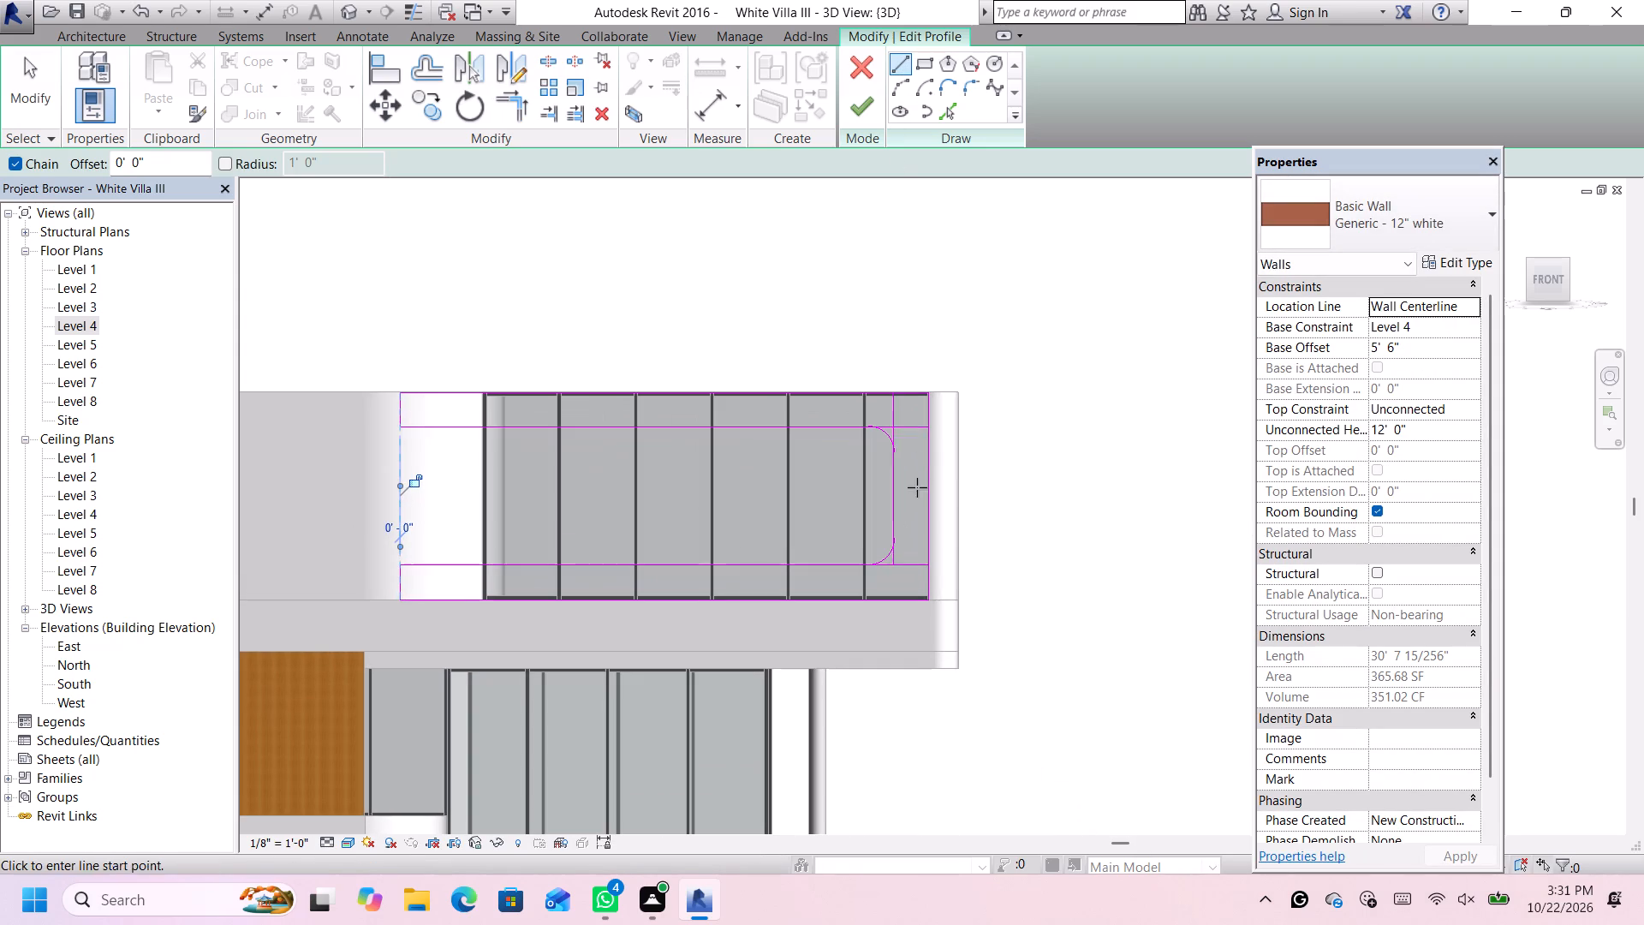
Trim the opening's east line to the upper east corner arc, keeping the portion below the arc.
left_click(518, 104)
scroll(878, 462, "up", 9)
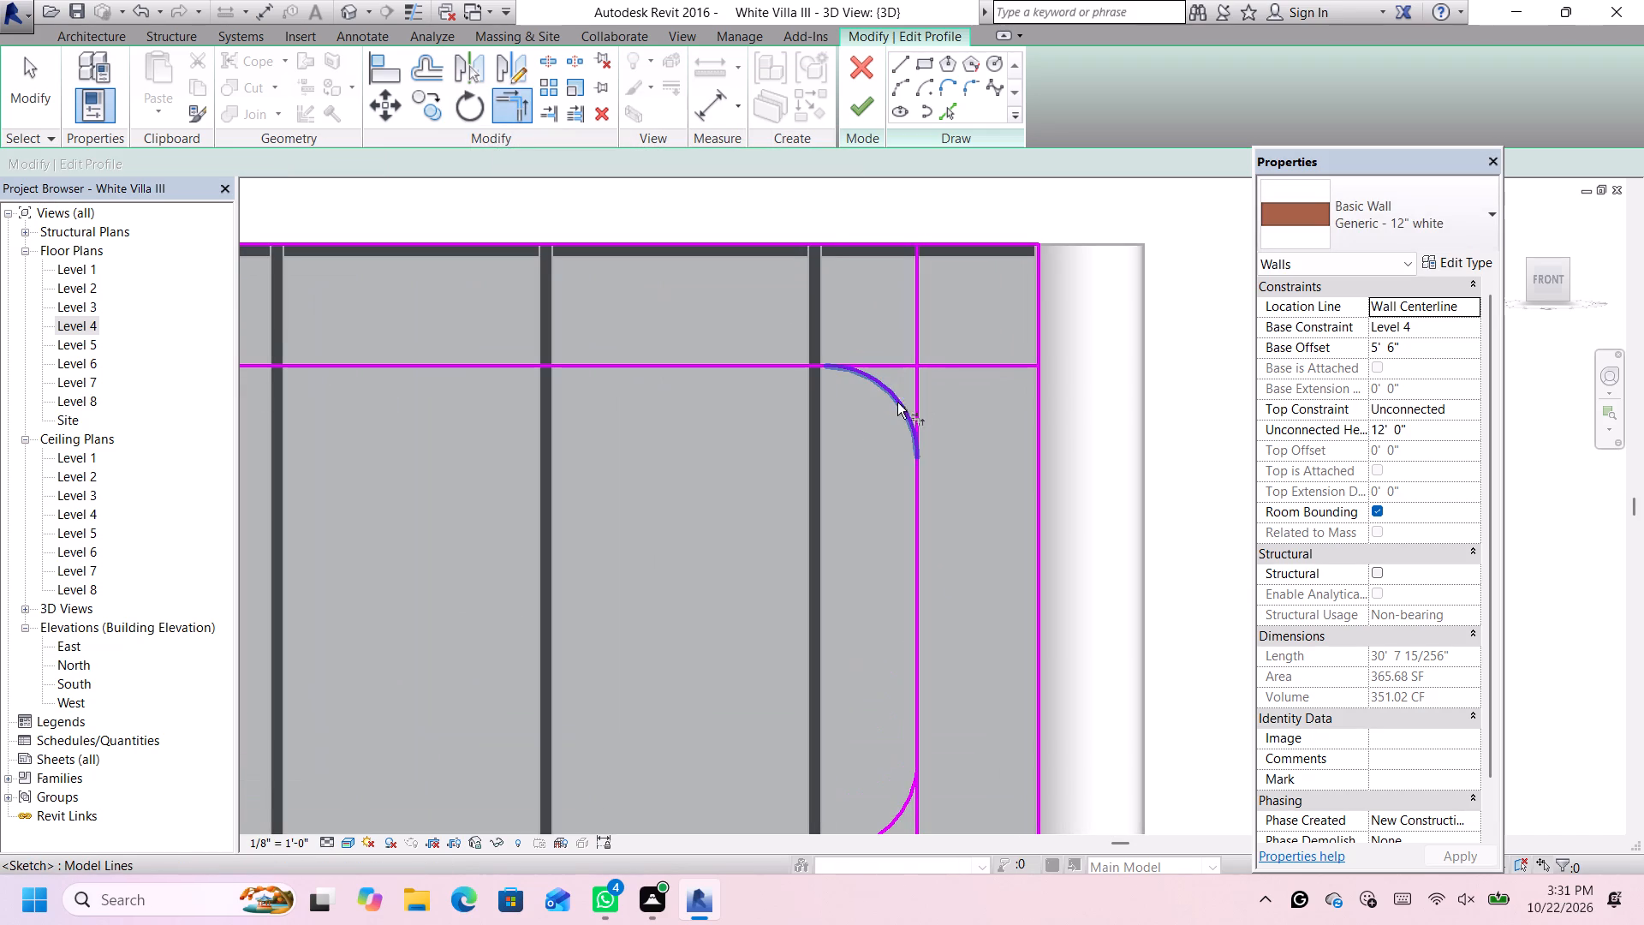
left_click(893, 403)
left_click(914, 491)
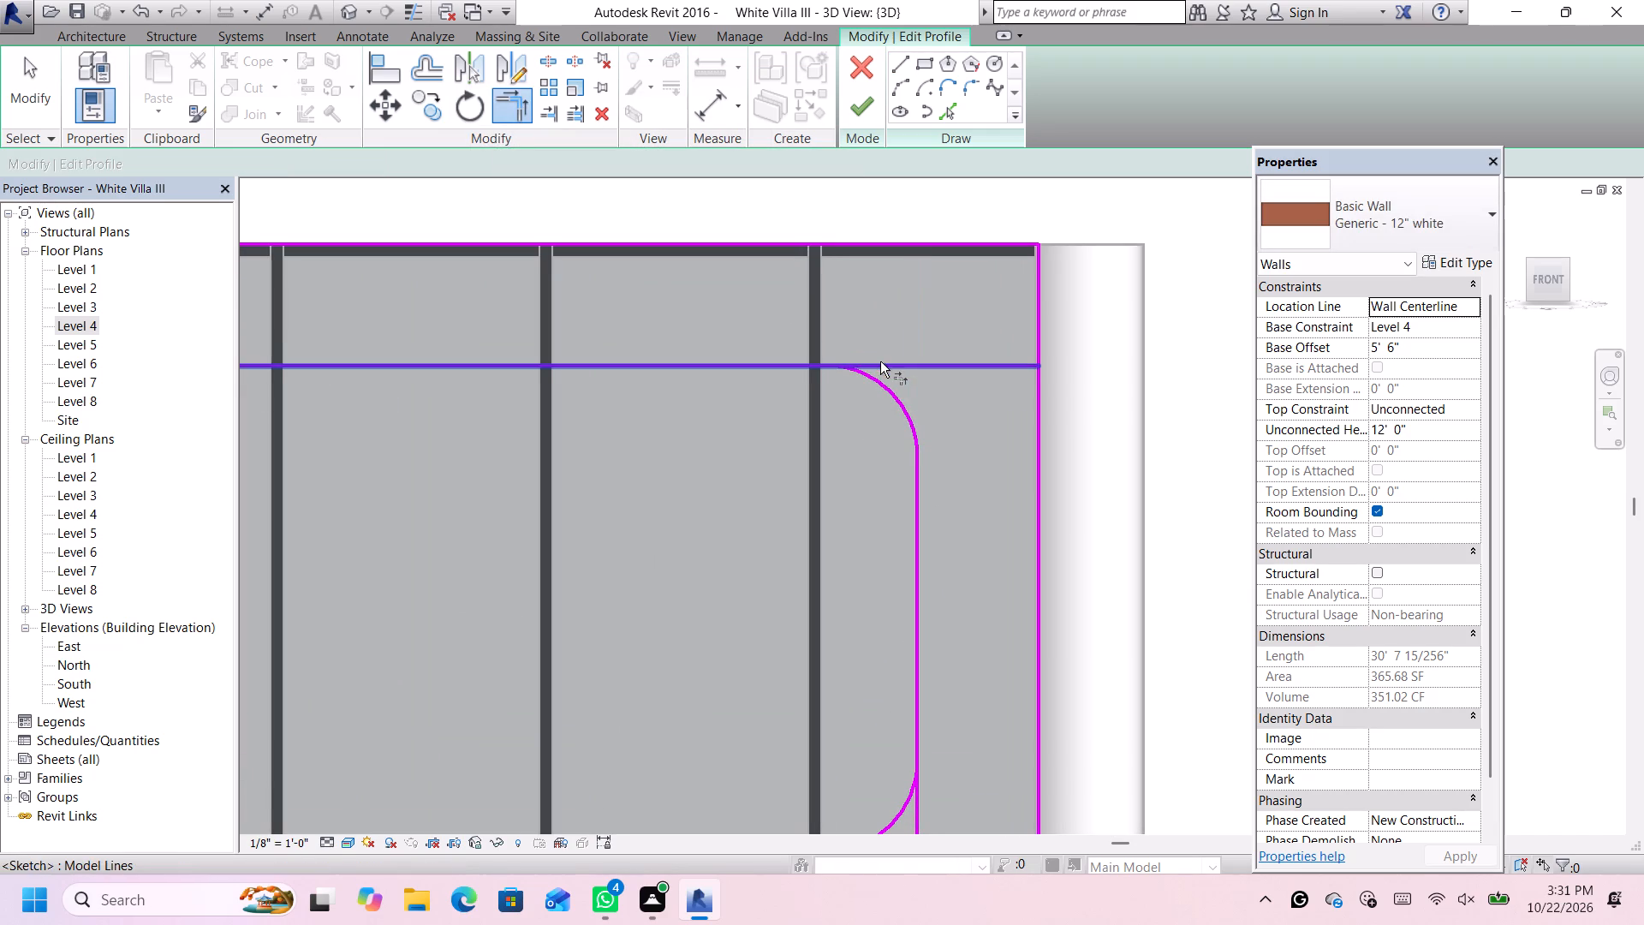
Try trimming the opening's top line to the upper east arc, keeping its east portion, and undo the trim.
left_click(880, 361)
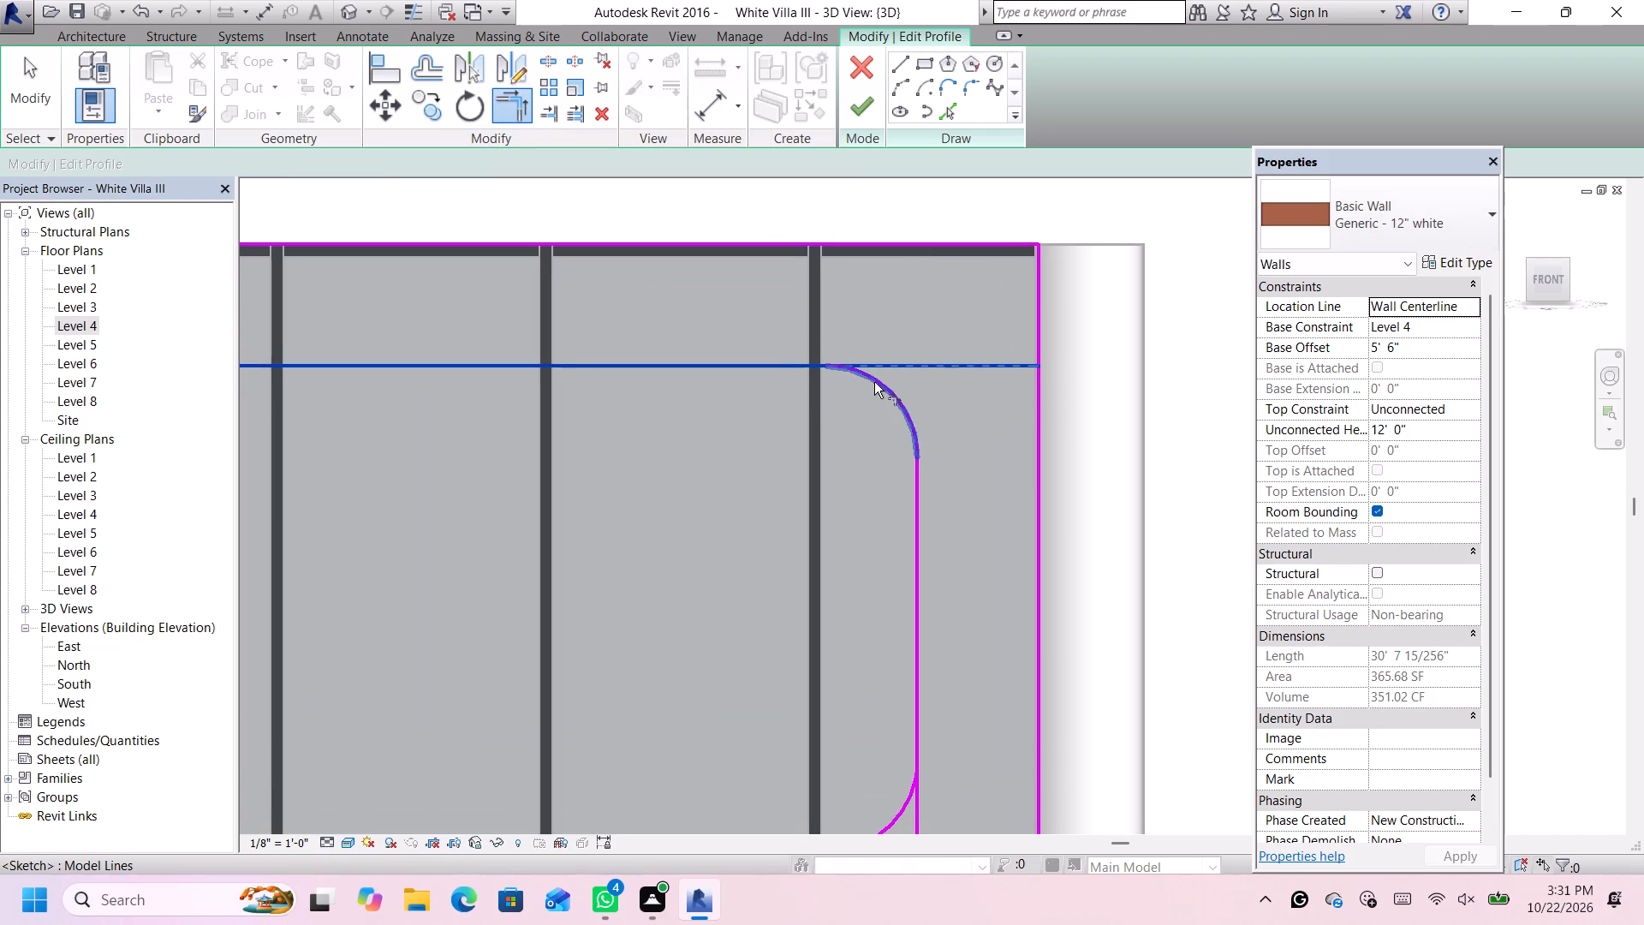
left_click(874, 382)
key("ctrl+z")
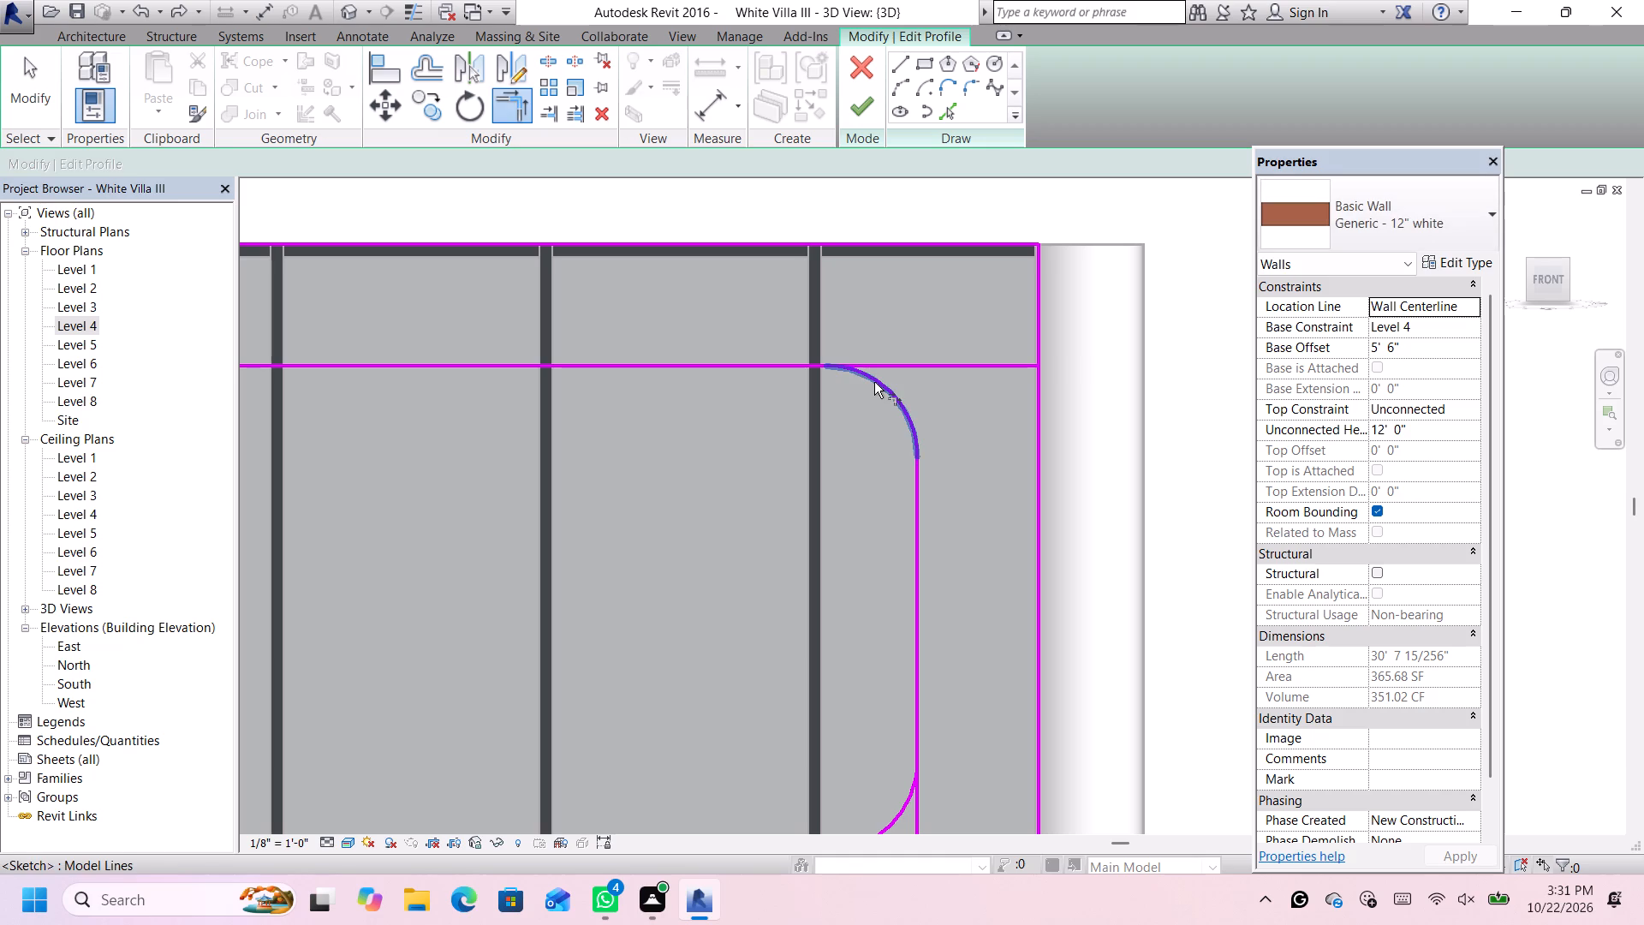
Trim the opening's top line to the upper east corner arc, keeping the portion west of the arc.
left_click(874, 382, "ctrl")
left_click(791, 363, "ctrl")
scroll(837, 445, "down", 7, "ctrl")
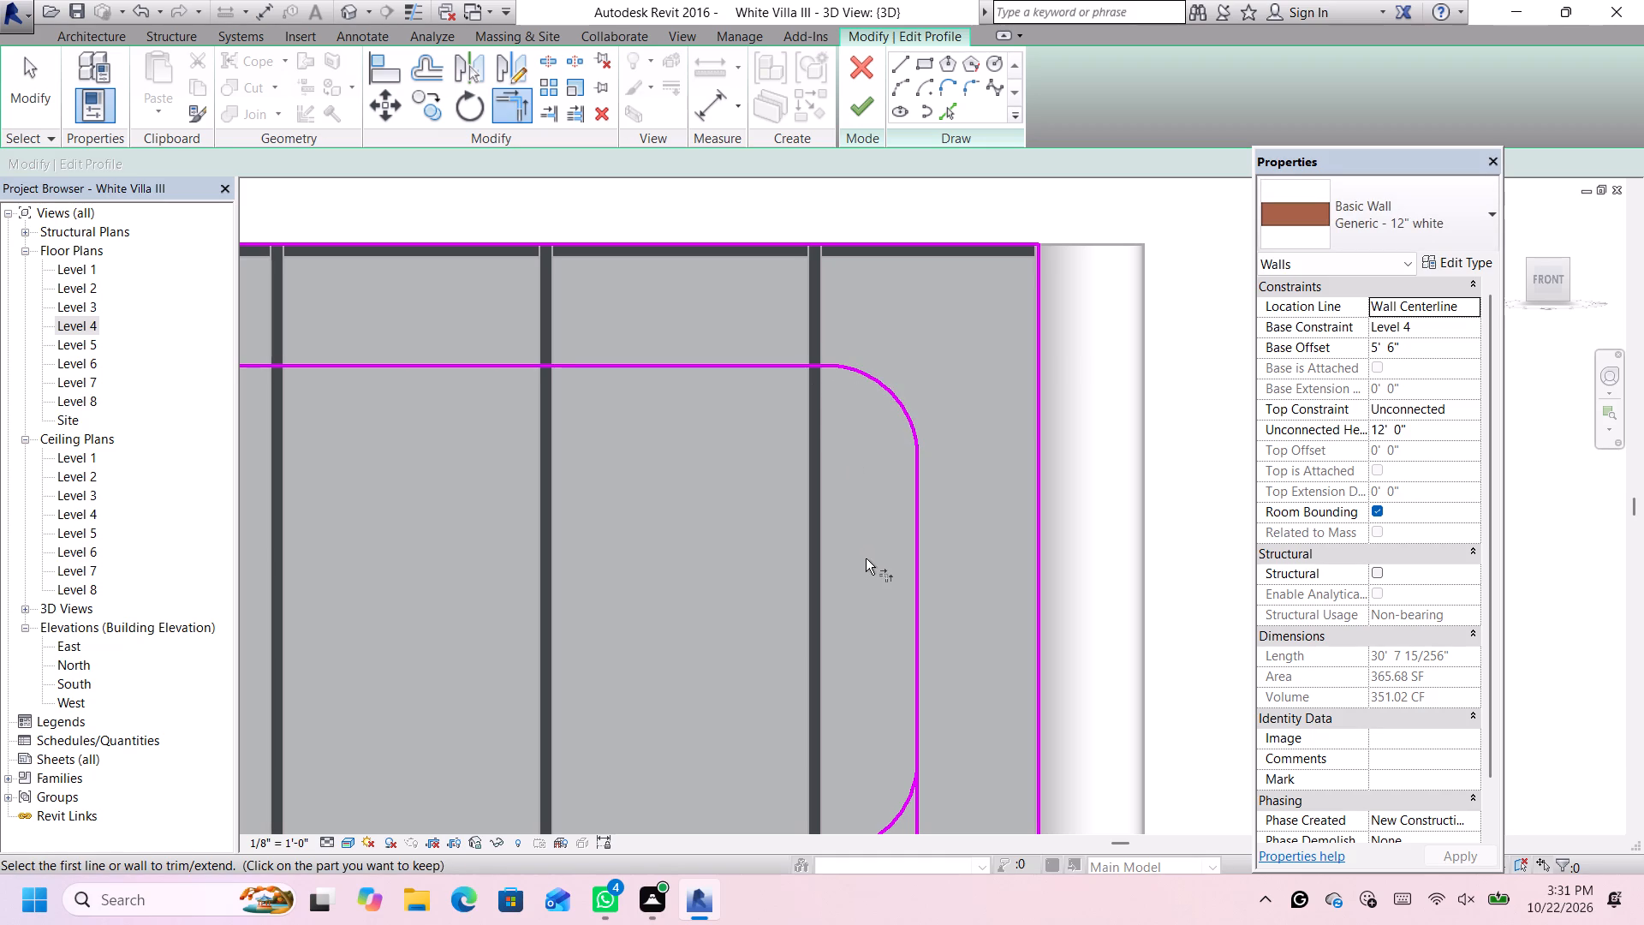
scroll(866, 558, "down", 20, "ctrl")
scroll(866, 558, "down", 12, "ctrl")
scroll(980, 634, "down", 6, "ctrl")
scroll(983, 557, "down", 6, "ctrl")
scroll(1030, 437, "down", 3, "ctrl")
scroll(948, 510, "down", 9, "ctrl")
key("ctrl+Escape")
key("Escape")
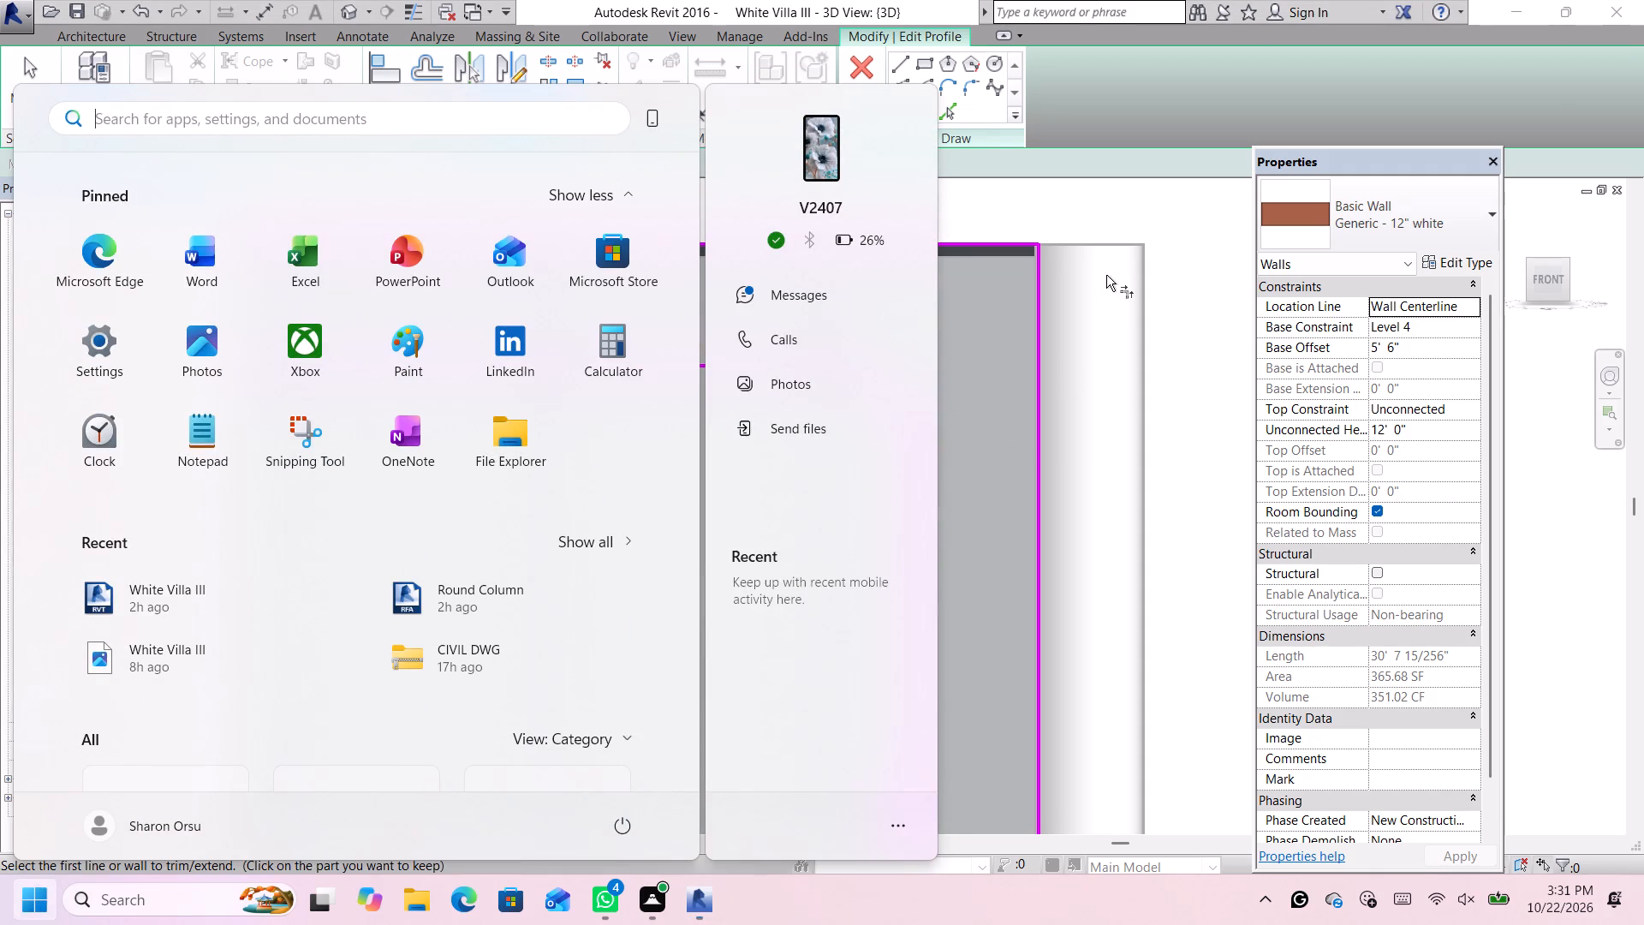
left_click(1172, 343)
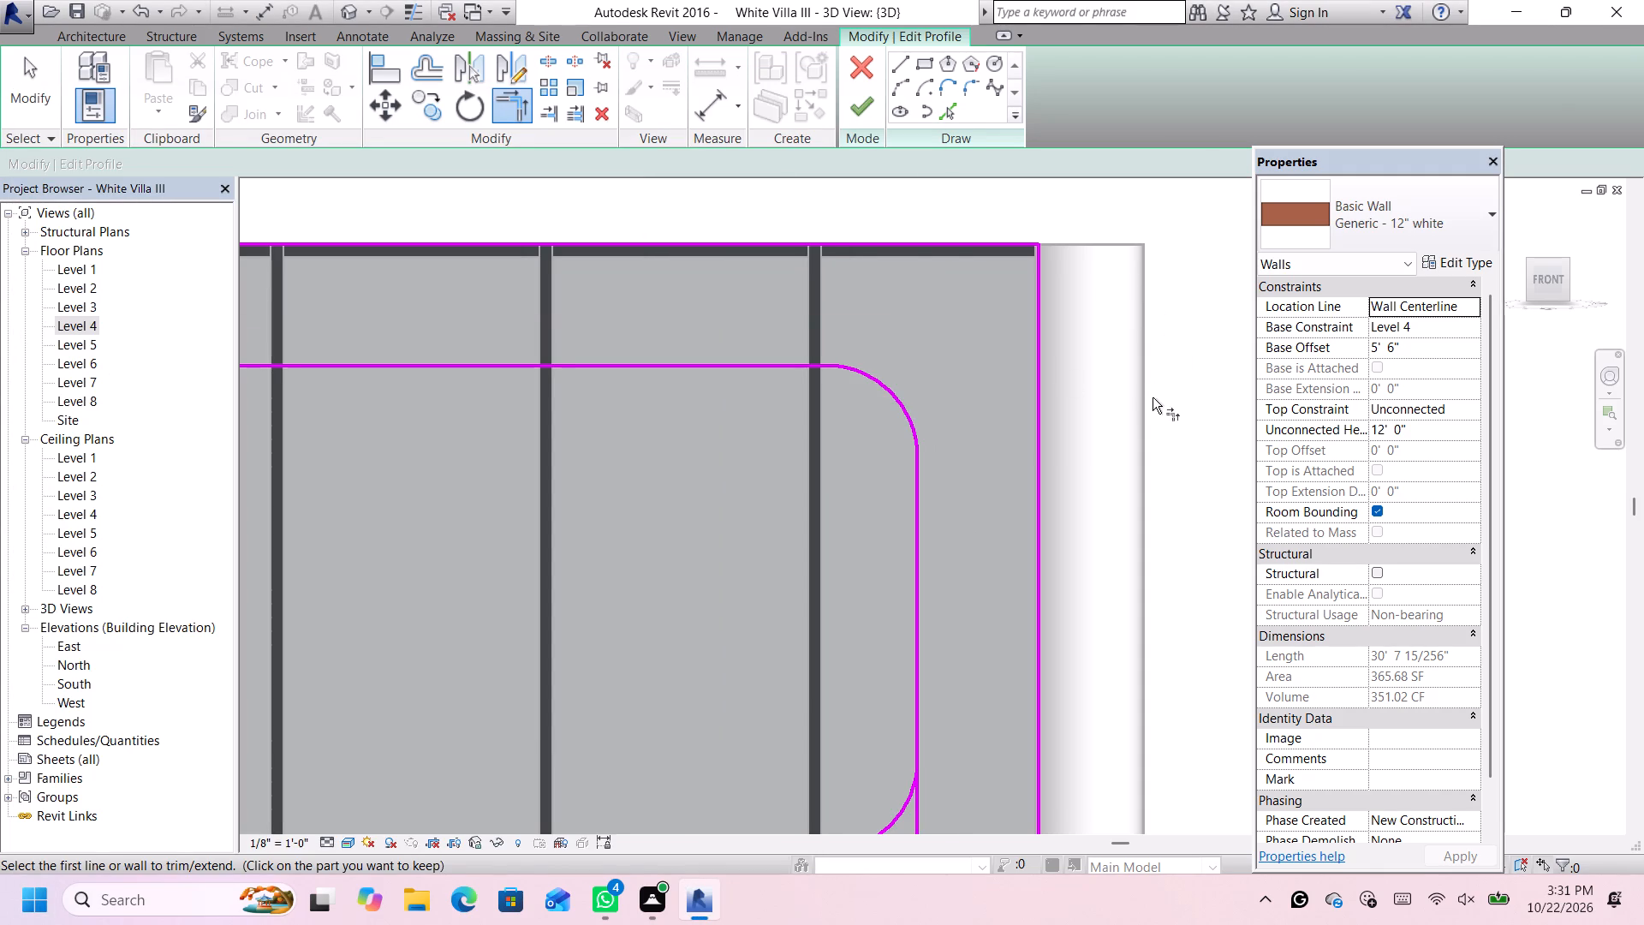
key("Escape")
Trim the opening's east and bottom lines to the lower east corner arc, keeping the portions above and west of it.
scroll(1126, 421, "down", 6)
scroll(971, 624, "up", 6)
scroll(1068, 588, "up", 2)
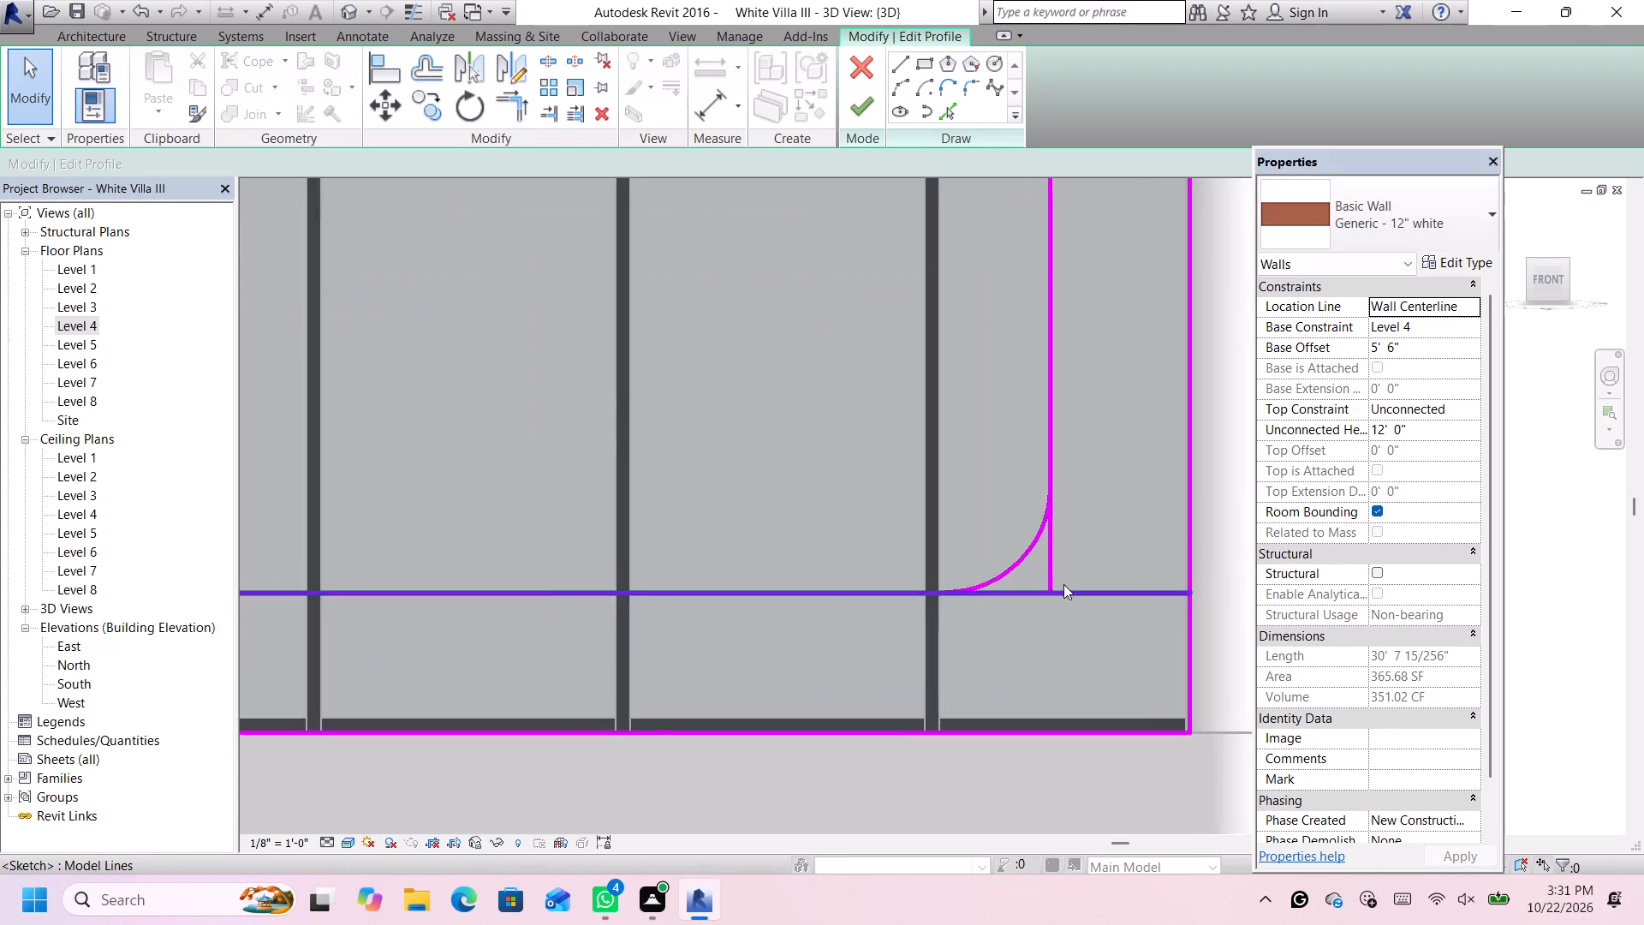
scroll(1063, 584, "up", 2)
scroll(1018, 528, "up", 2)
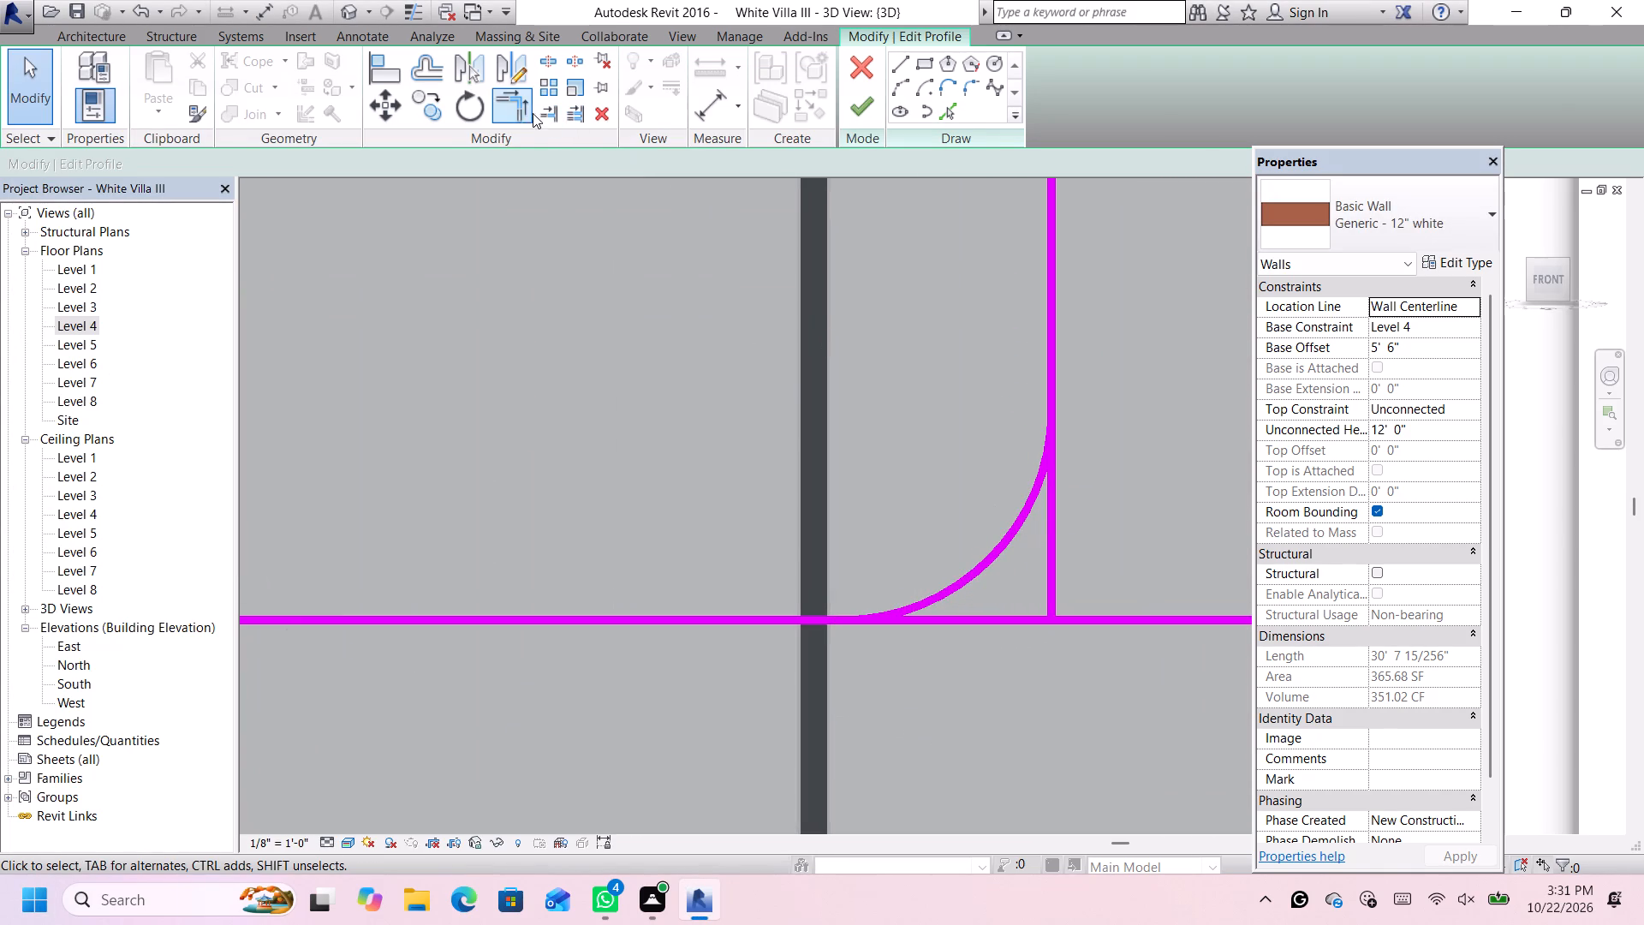
left_click(522, 104)
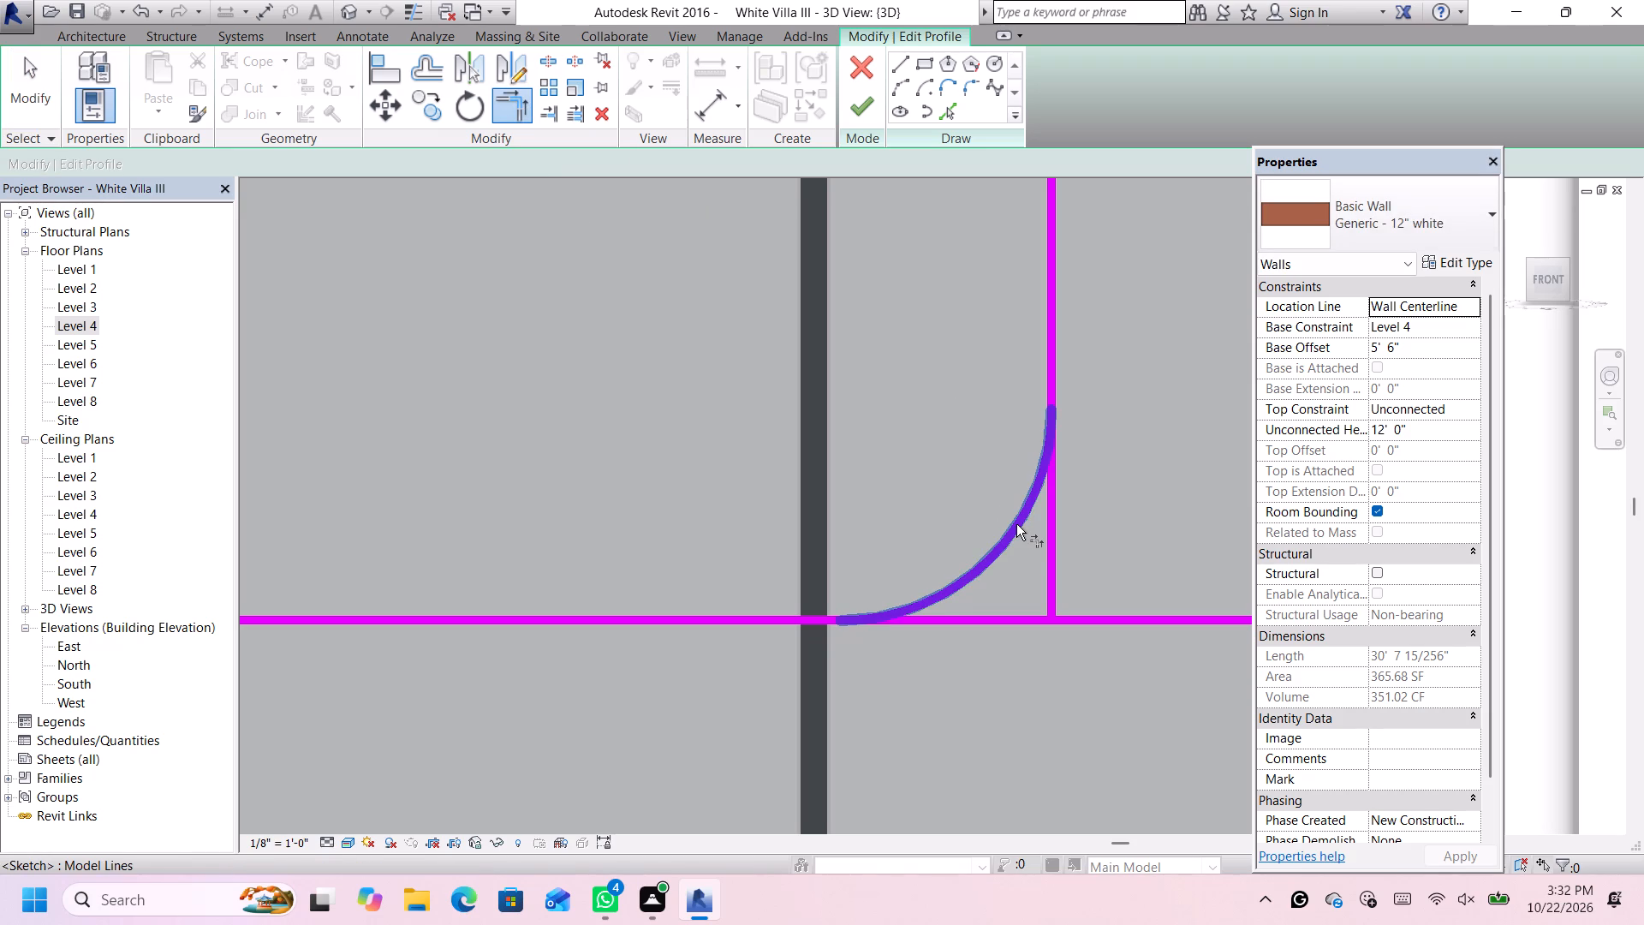
left_click(1016, 523)
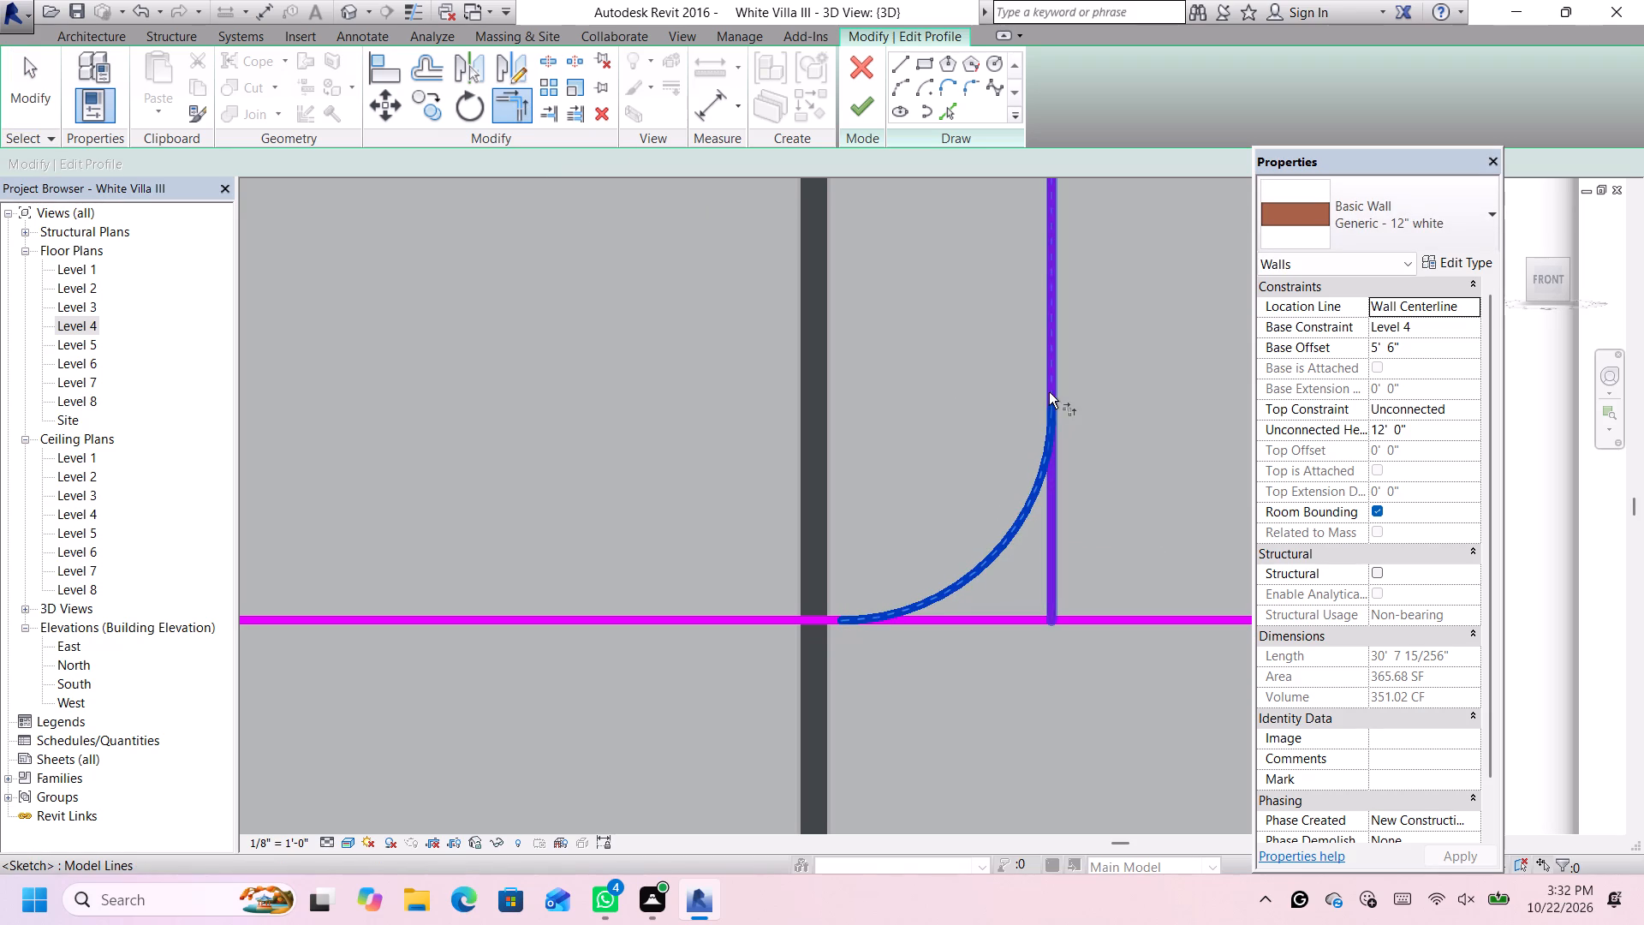
left_click(1048, 365)
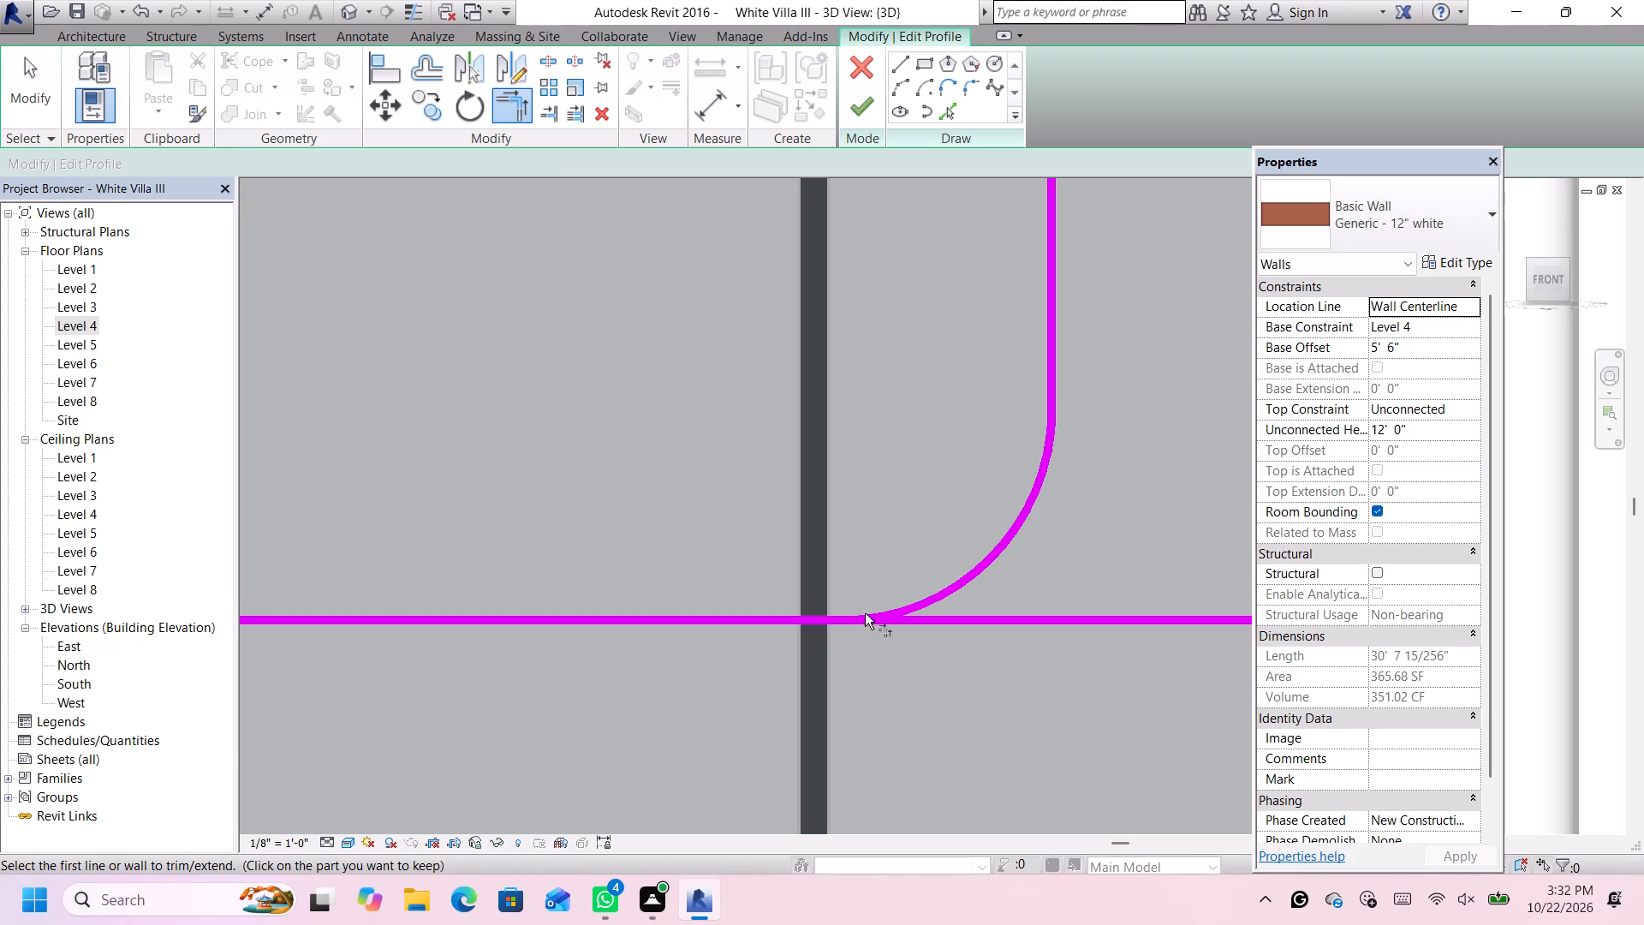
left_click(935, 596)
left_click(757, 615)
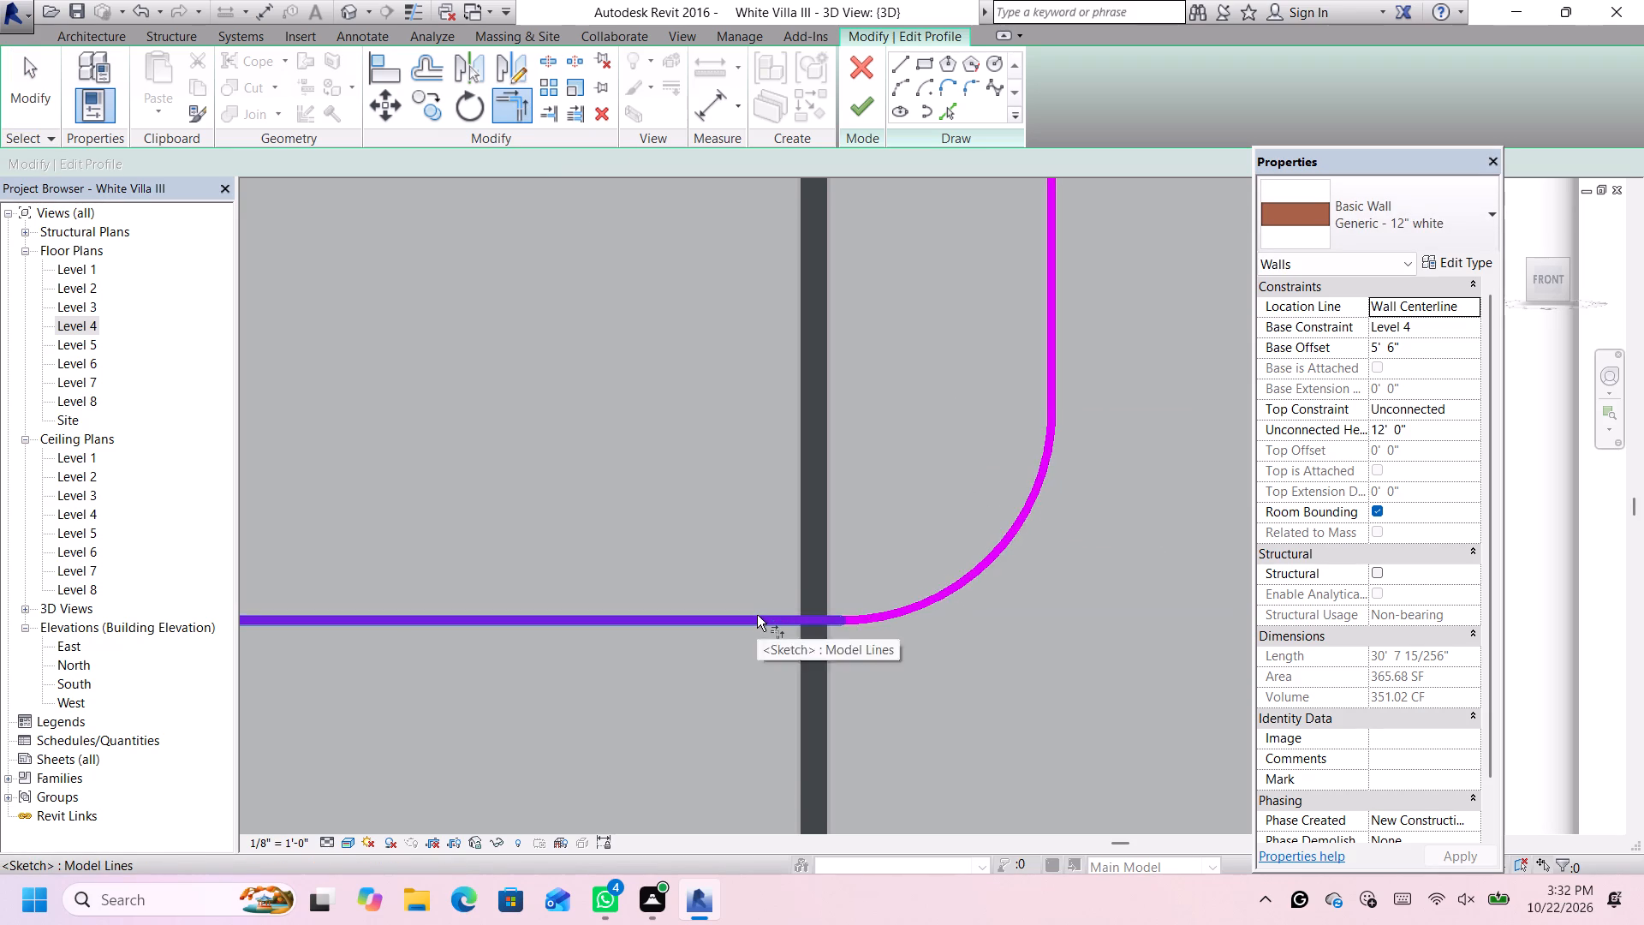
Finish the south wall's profile edit to apply the west-open opening with rounded east corners, and clear the selection.
scroll(766, 609, "down", 14)
scroll(738, 364, "up", 2)
scroll(719, 364, "down", 3)
scroll(309, 397, "down", 3)
scroll(259, 407, "up", 6)
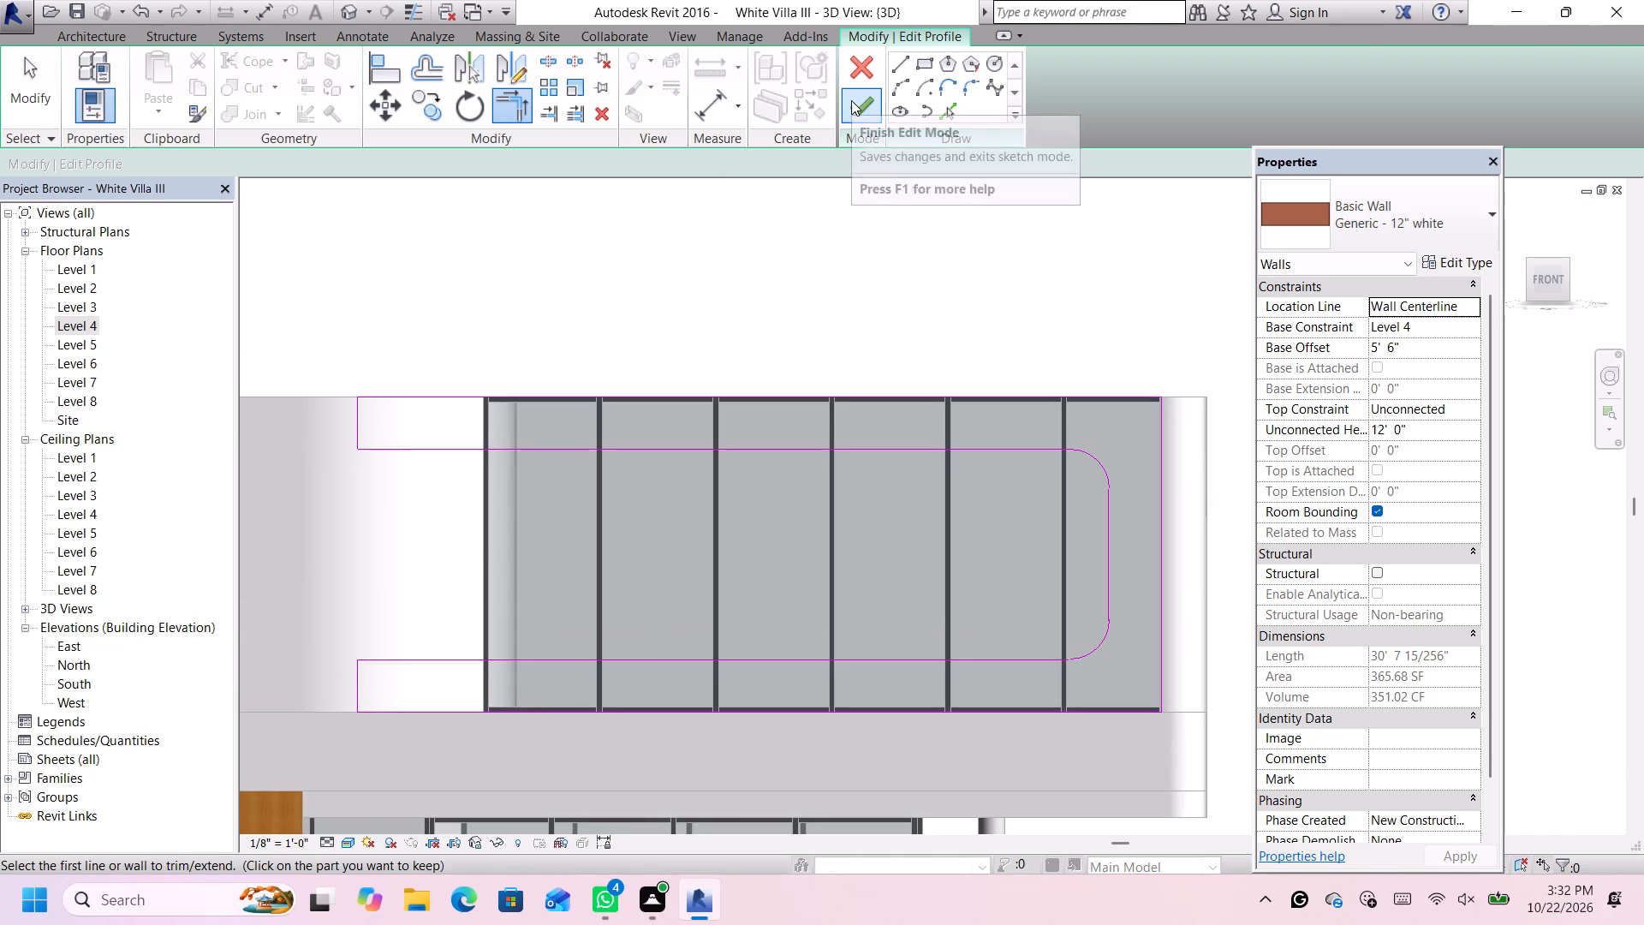
left_click(851, 100)
left_click(899, 283)
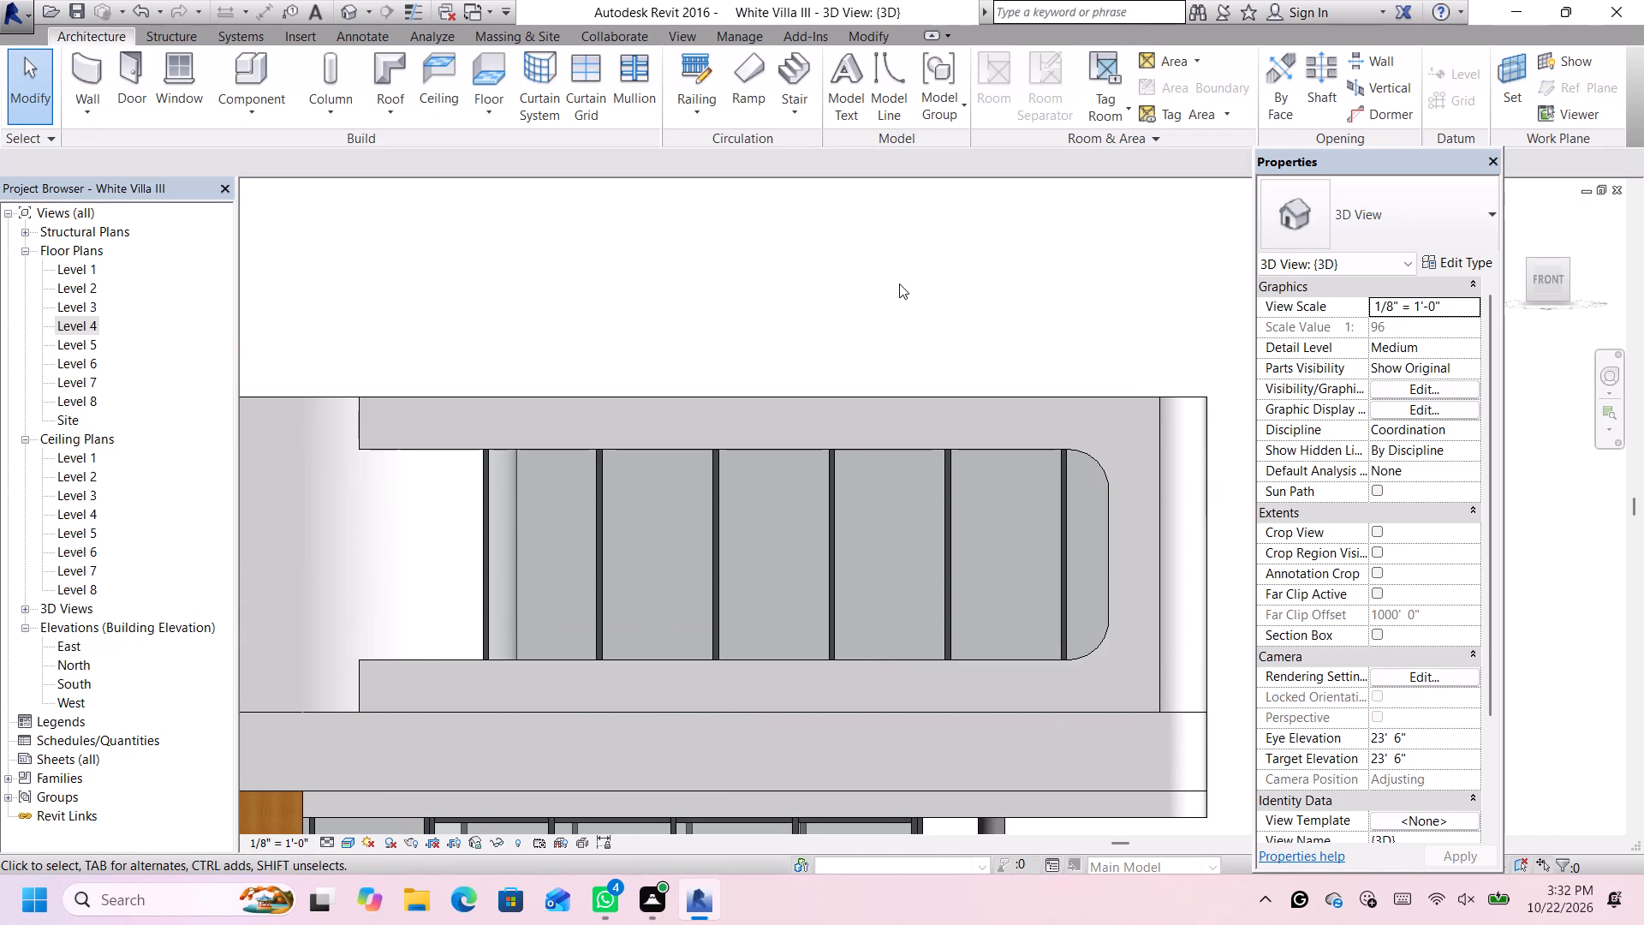
Dismiss the pop-up notification and examine the south wall's new opening and its west end from the front.
scroll(899, 285, "down", 5)
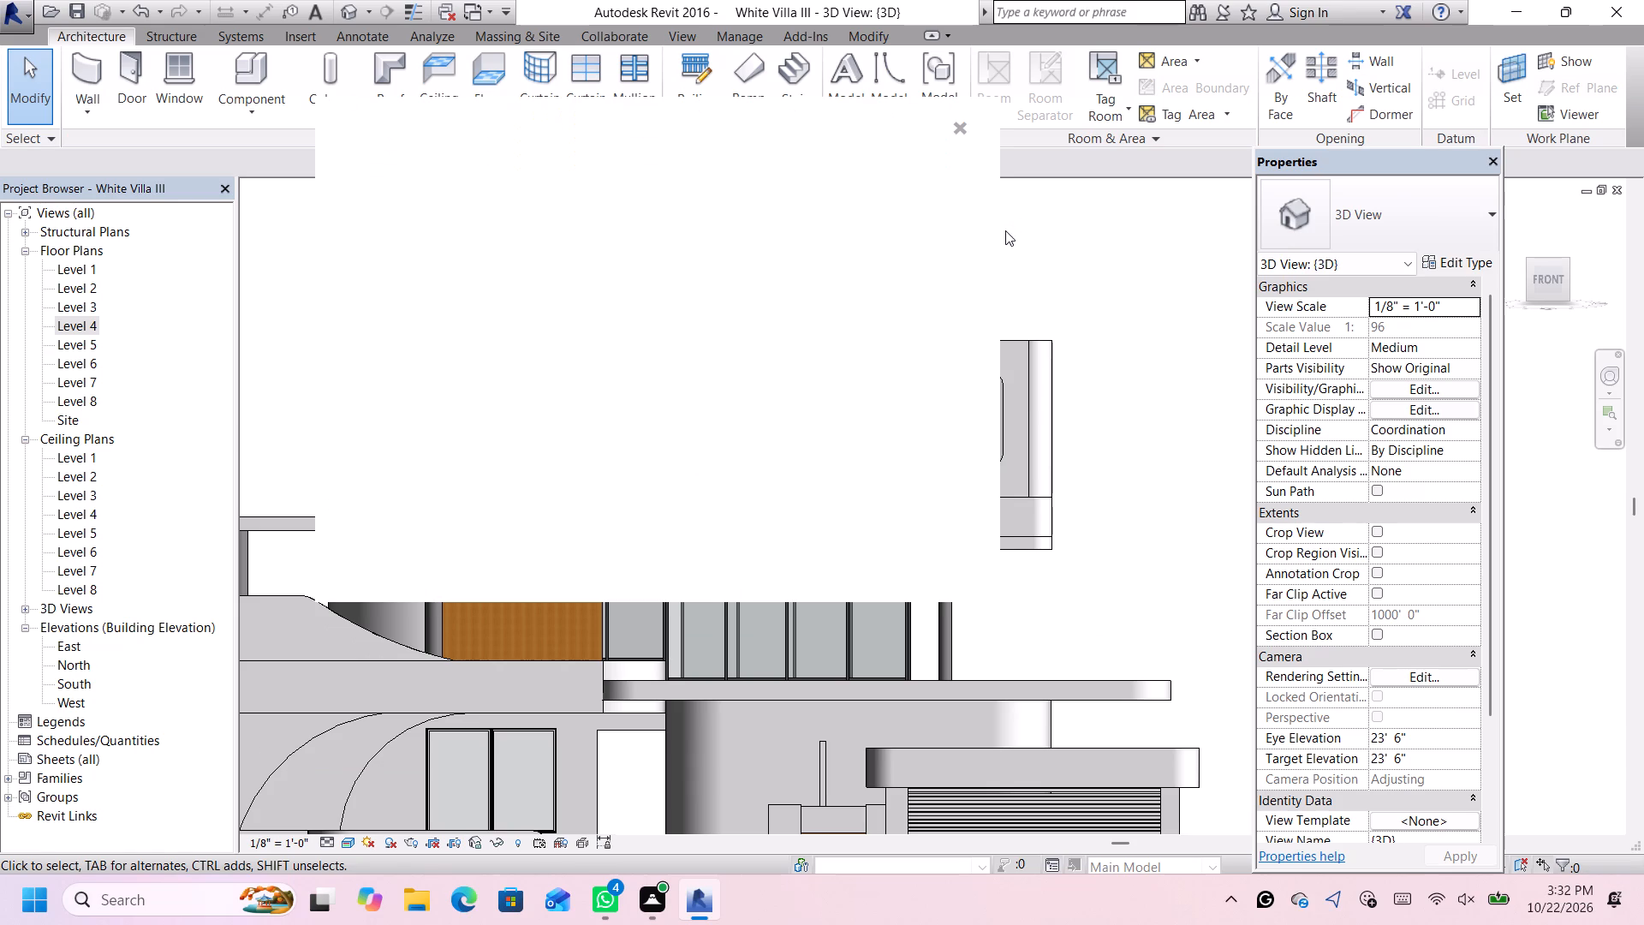
left_click(956, 127)
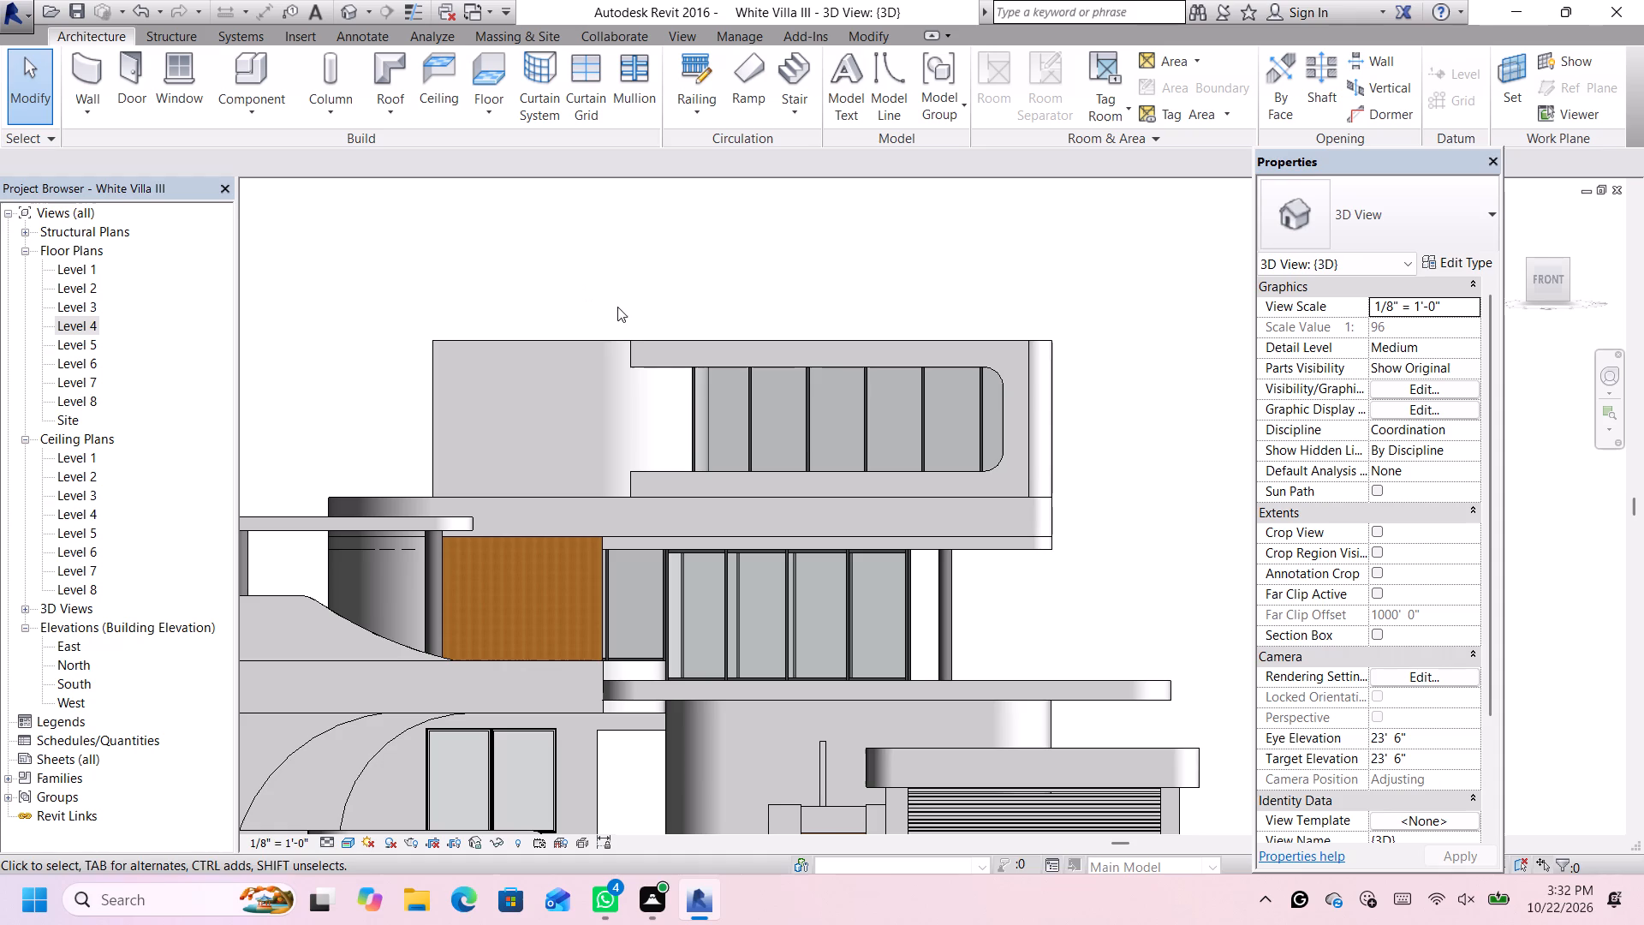
left_click(643, 349)
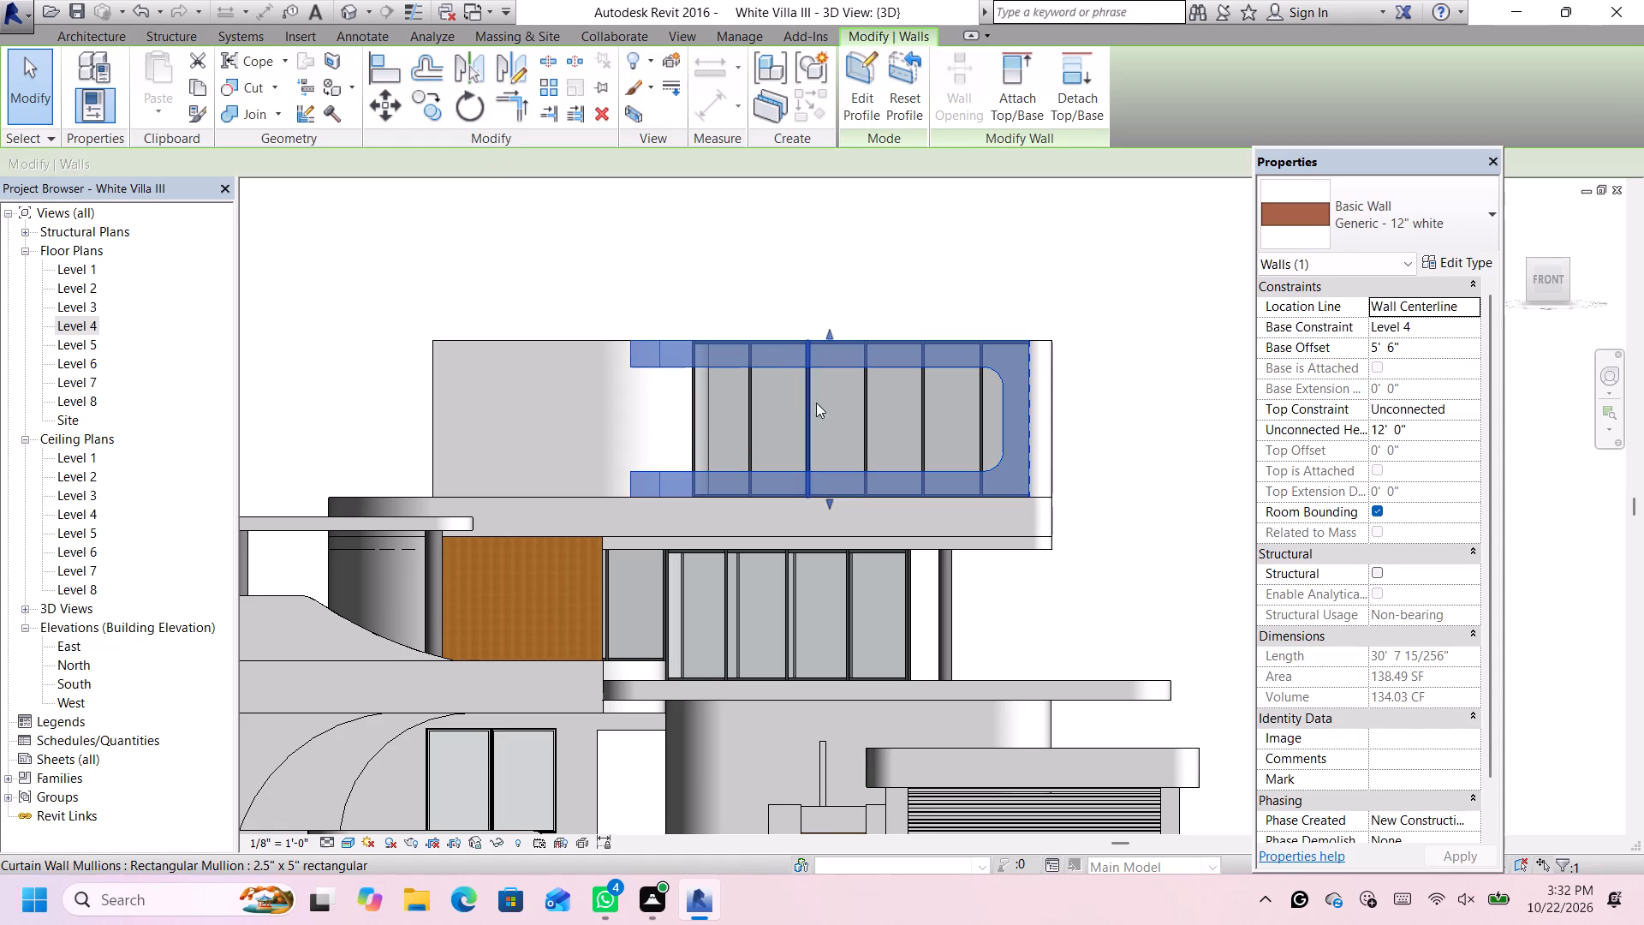
left_click(781, 303)
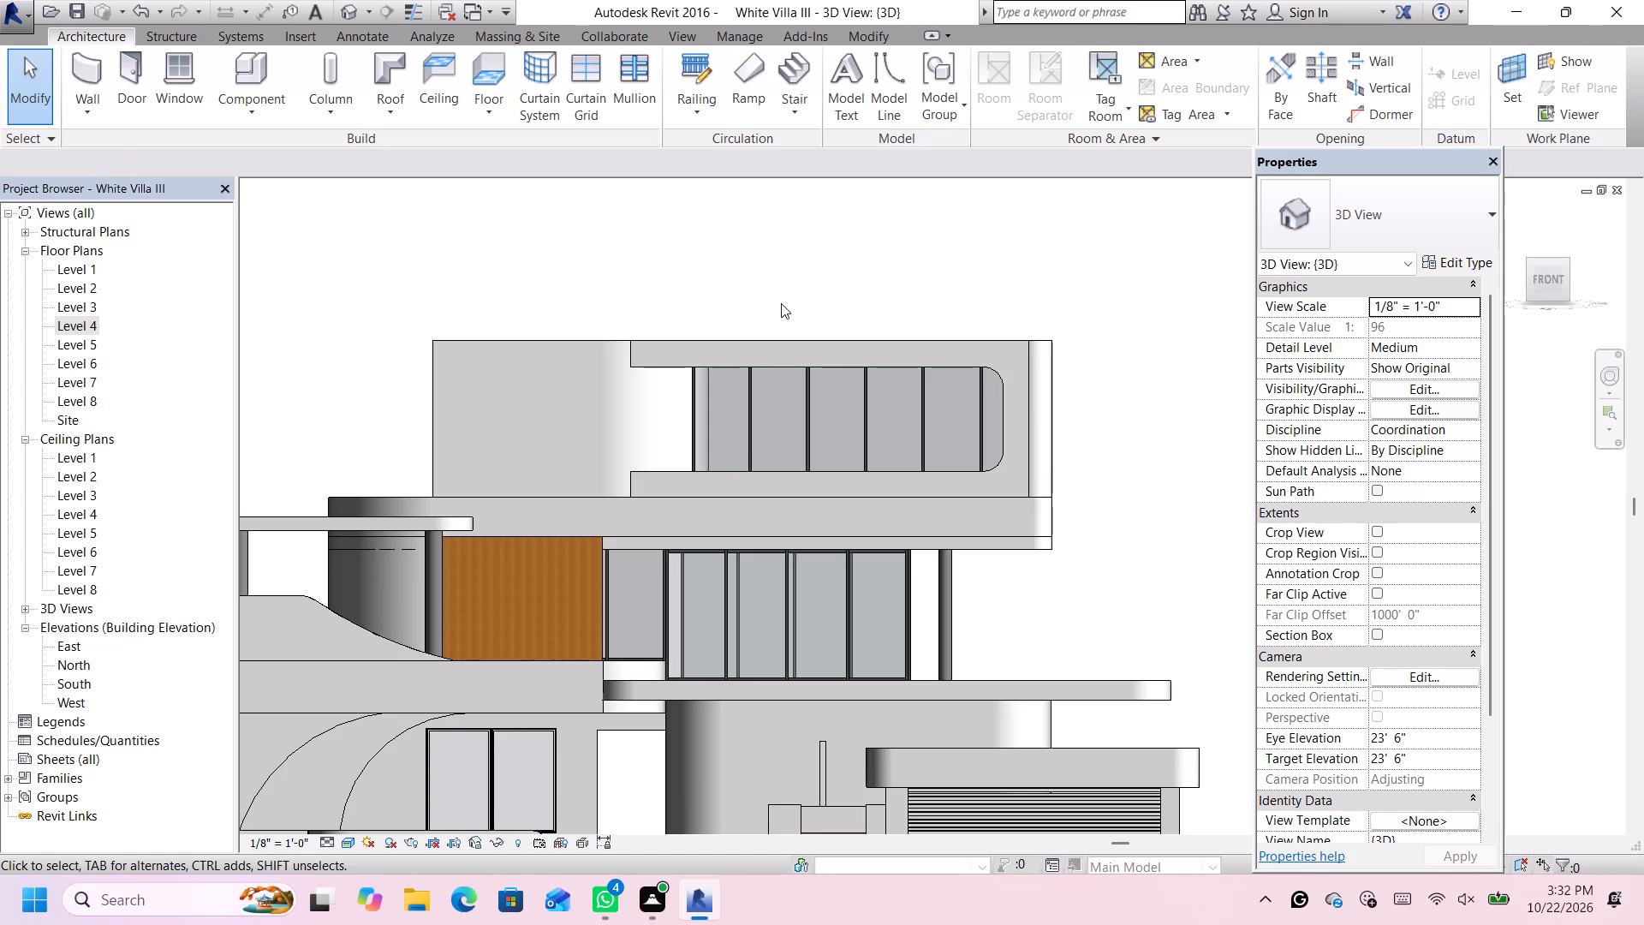
left_click(641, 348)
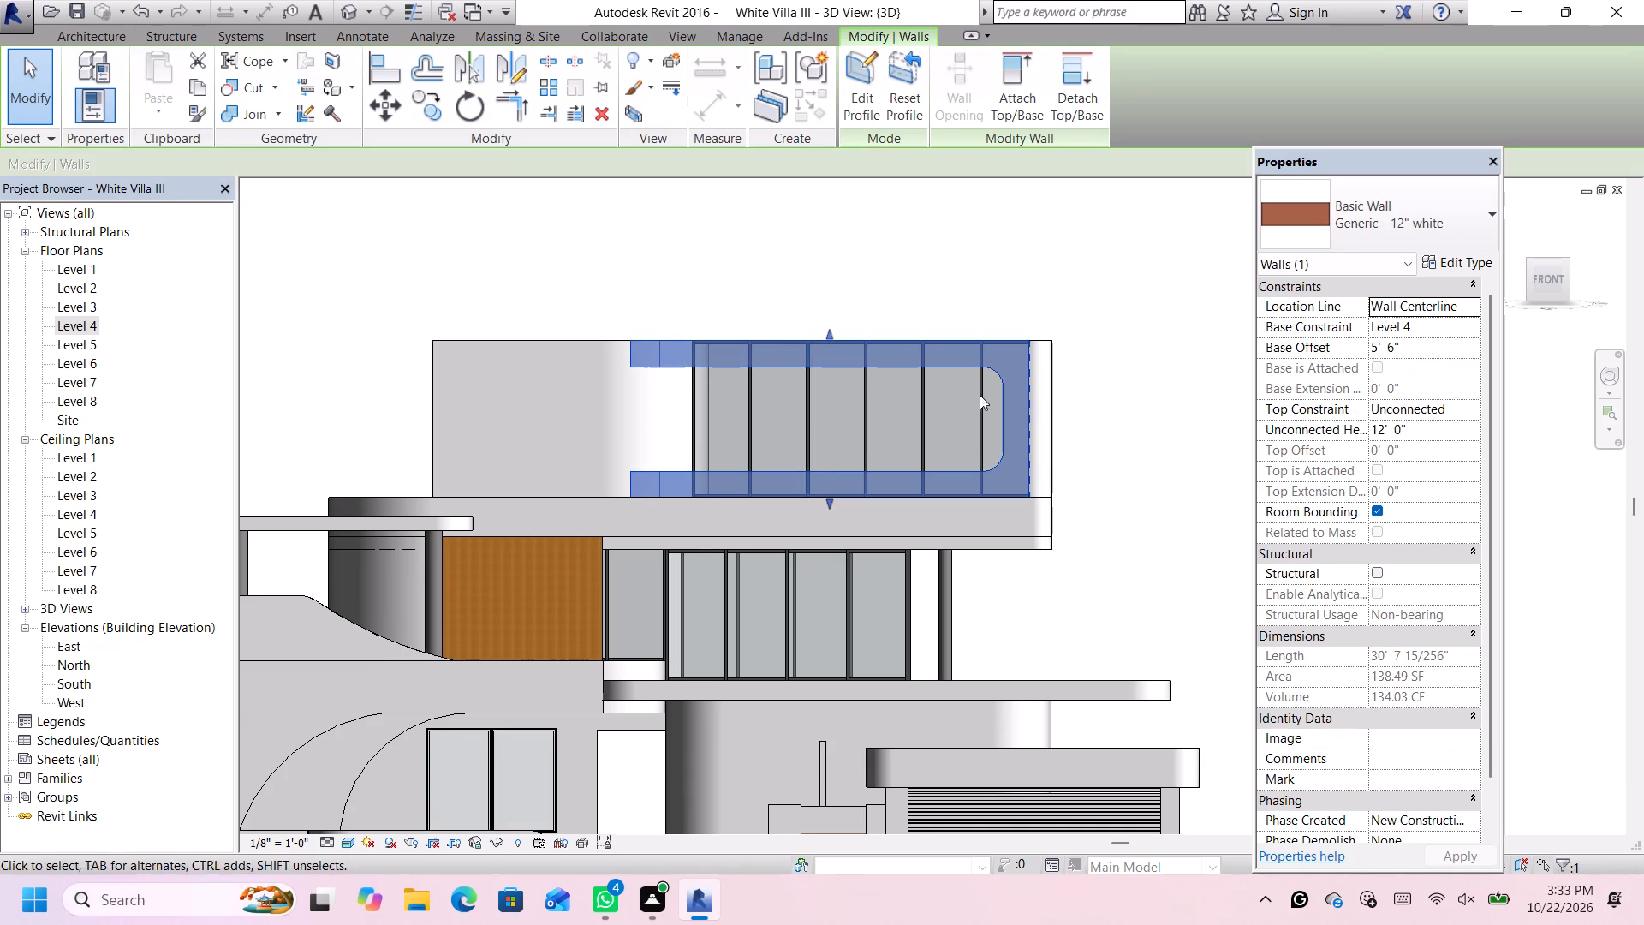
left_click(1087, 355)
scroll(928, 242, "down", 2)
scroll(916, 248, "up", 2)
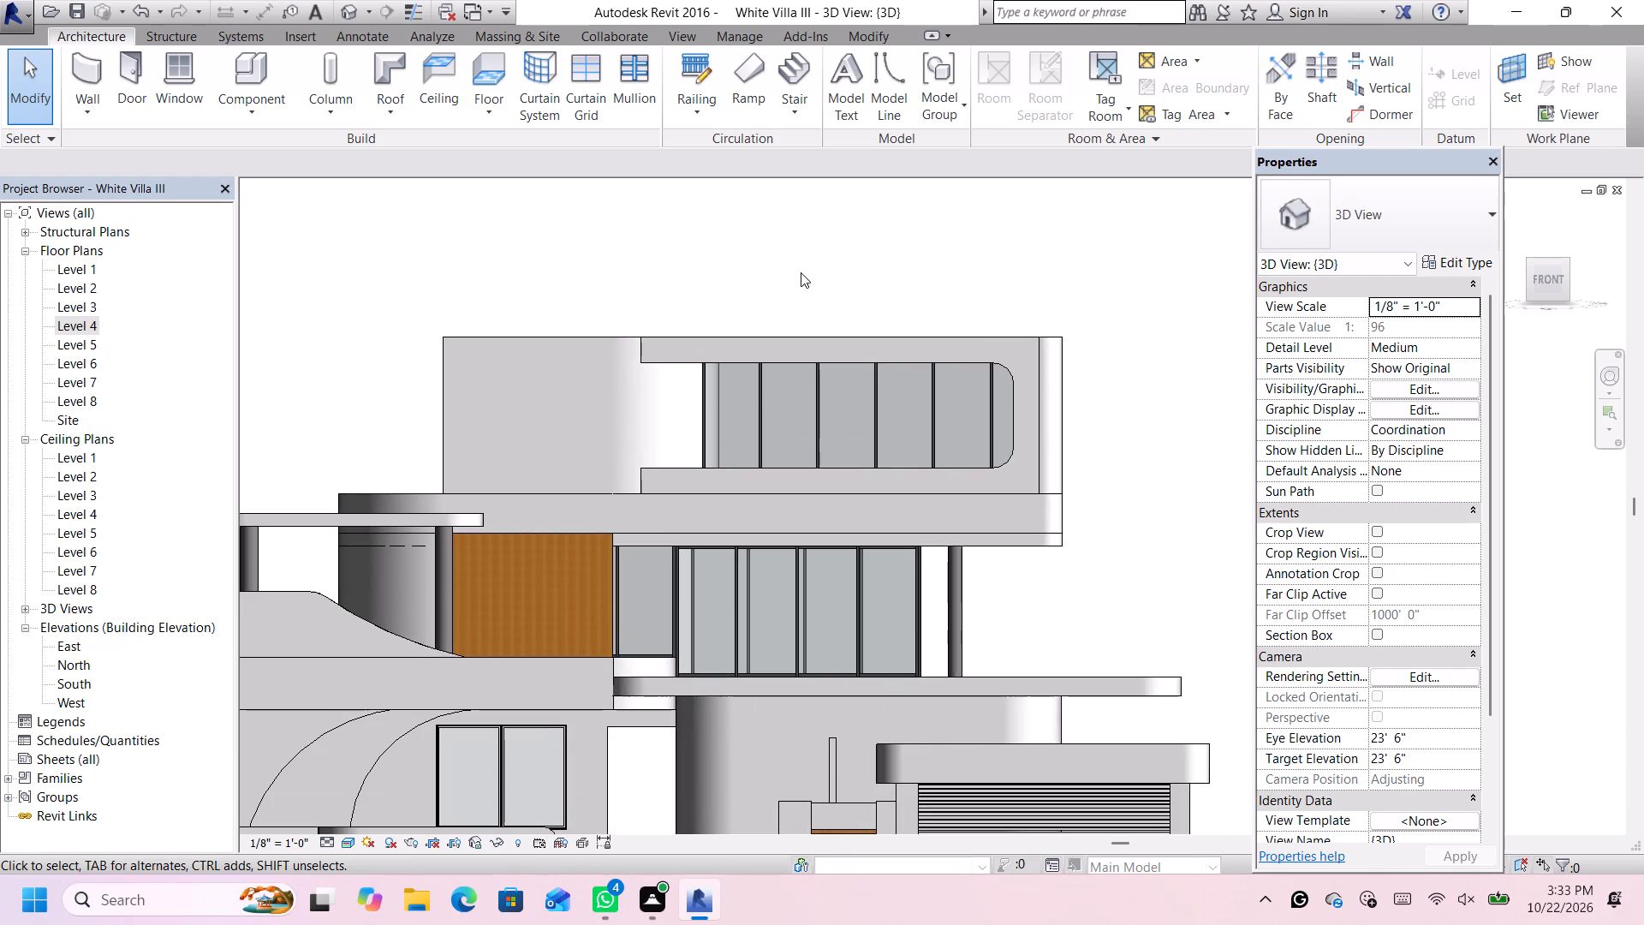
In the top view, extend the upper level's north wall west to about 32' 8", meeting the curved wall's endpoint.
left_click(1522, 259)
left_click(1529, 261)
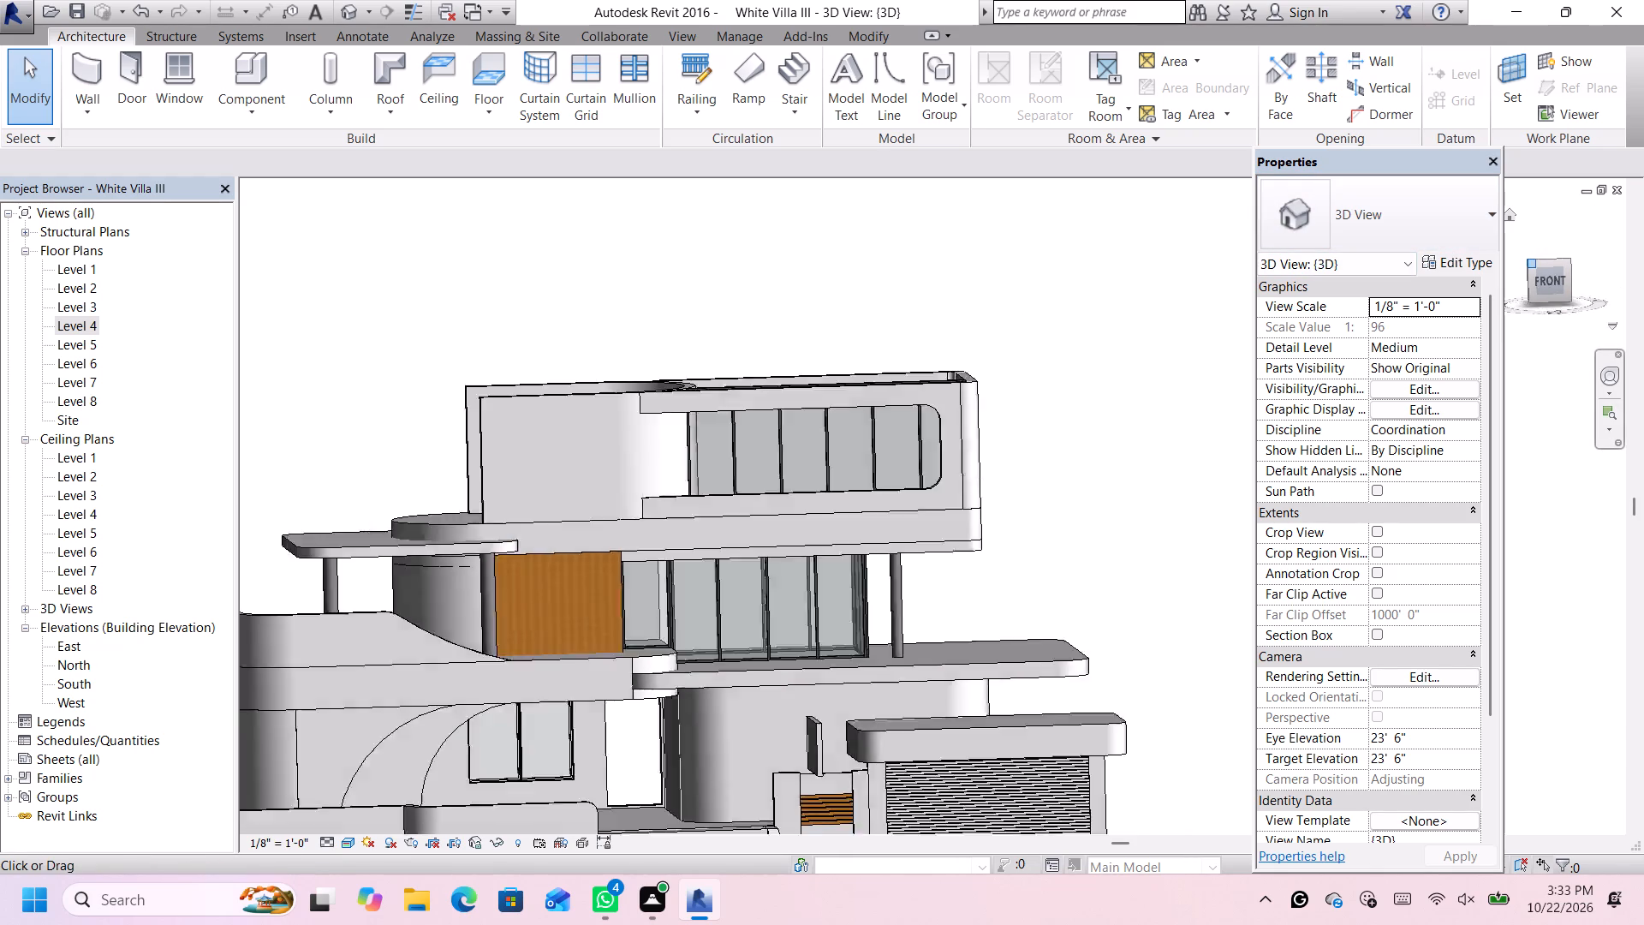
left_click(1546, 258)
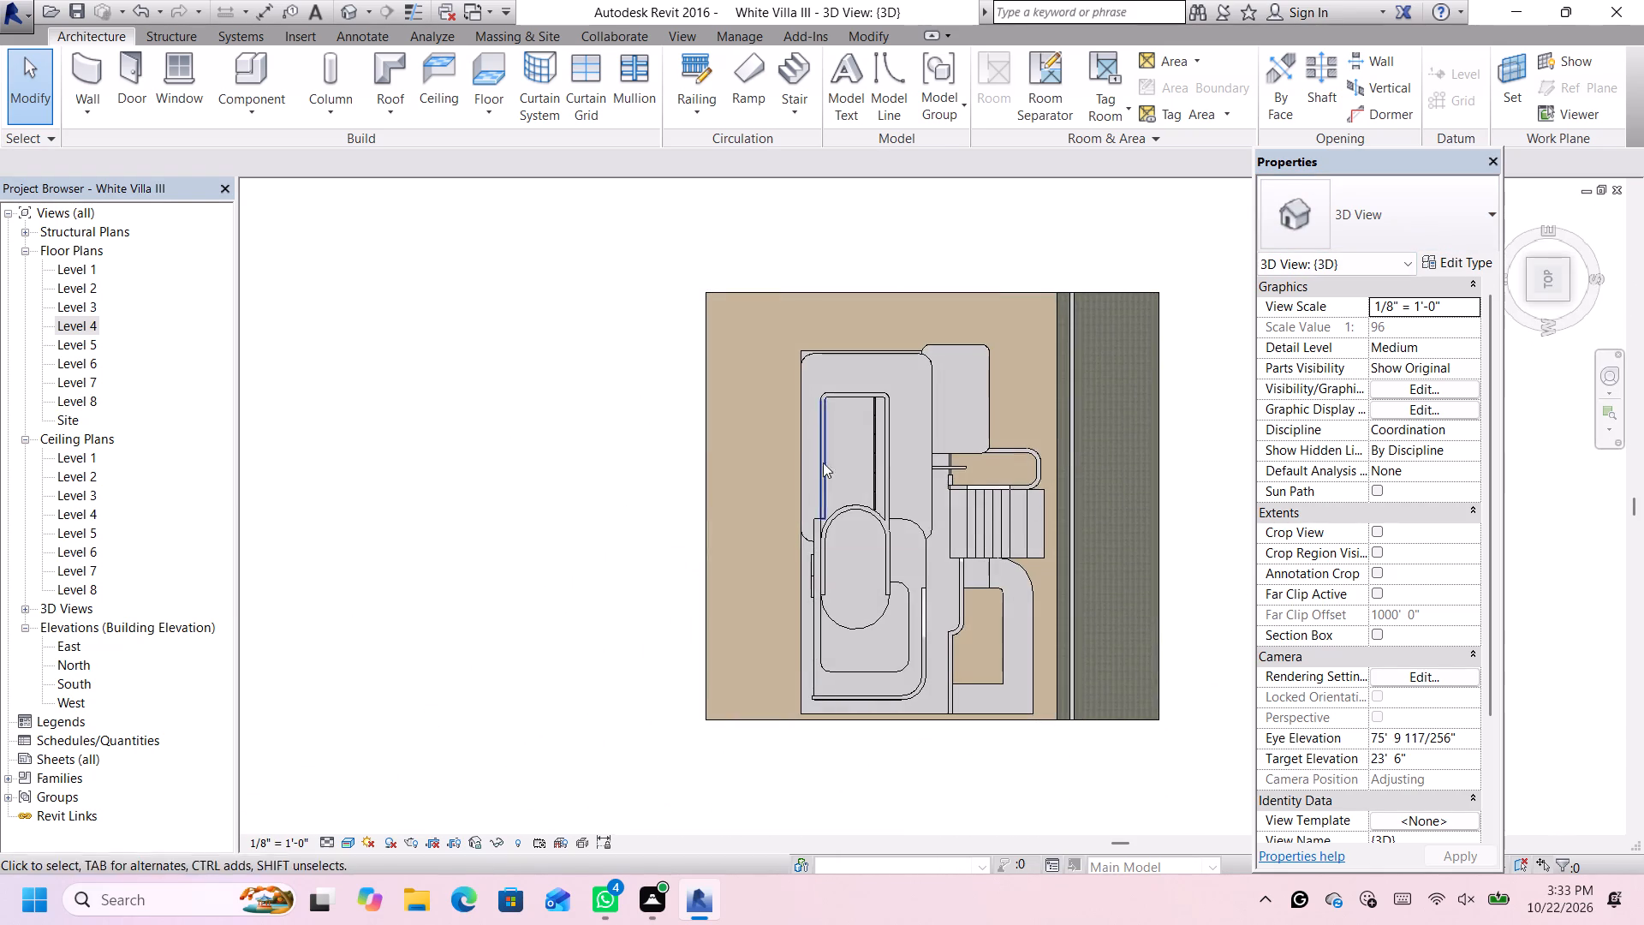
scroll(775, 500, "up", 4)
left_click(836, 490)
scroll(850, 508, "up", 4)
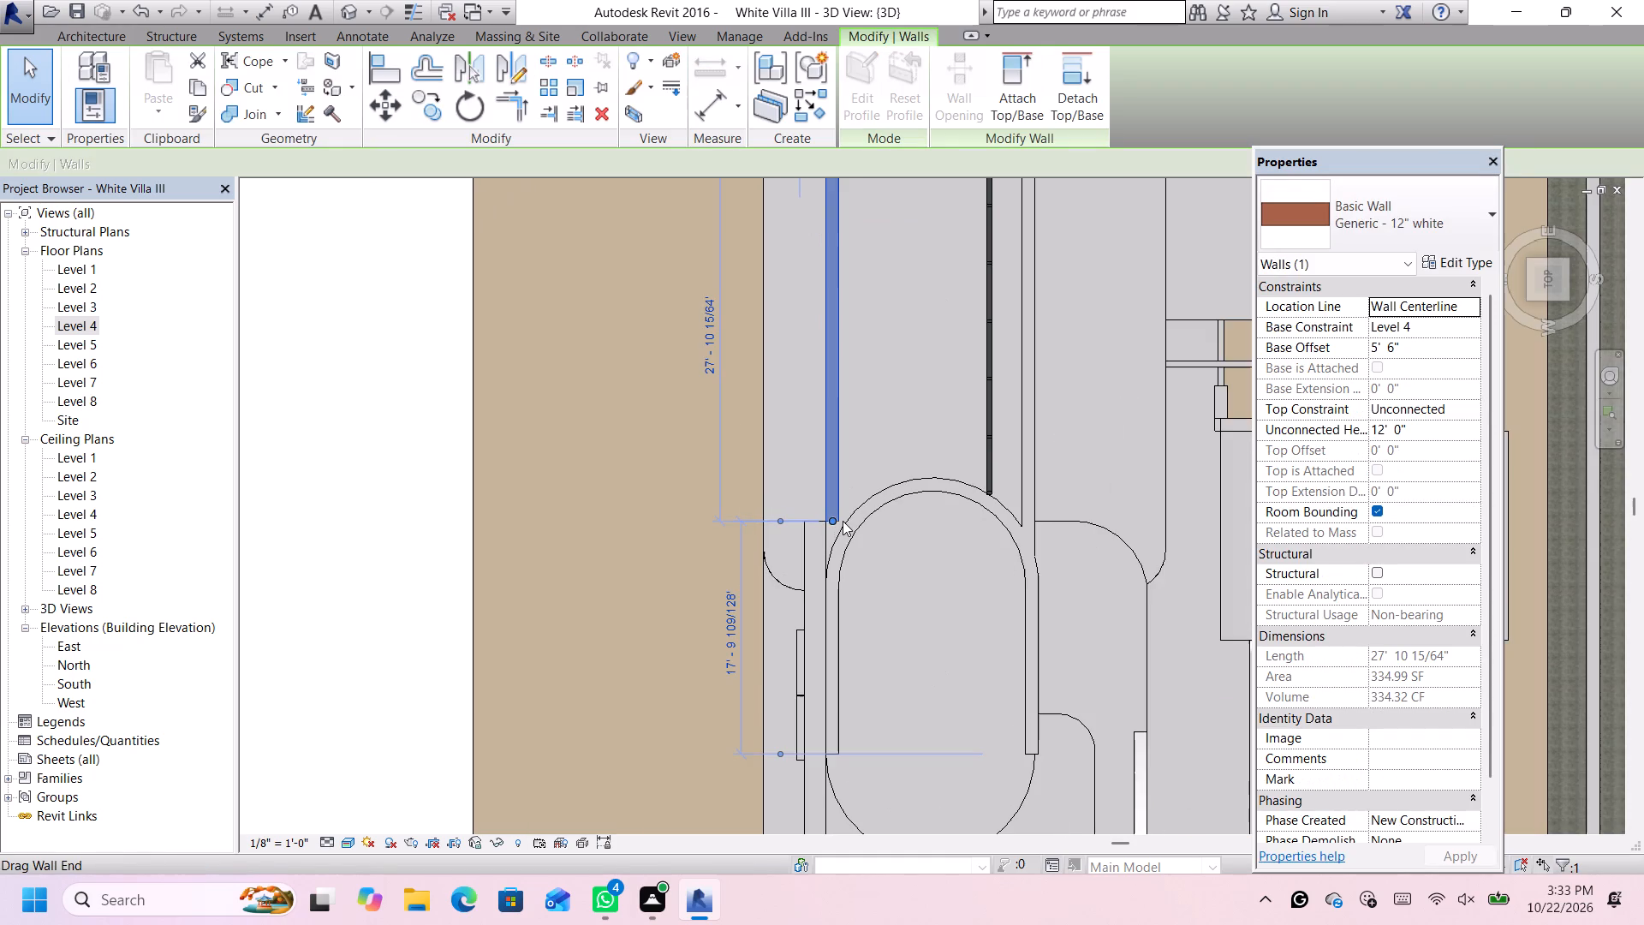
left_click_drag(829, 521, 831, 580)
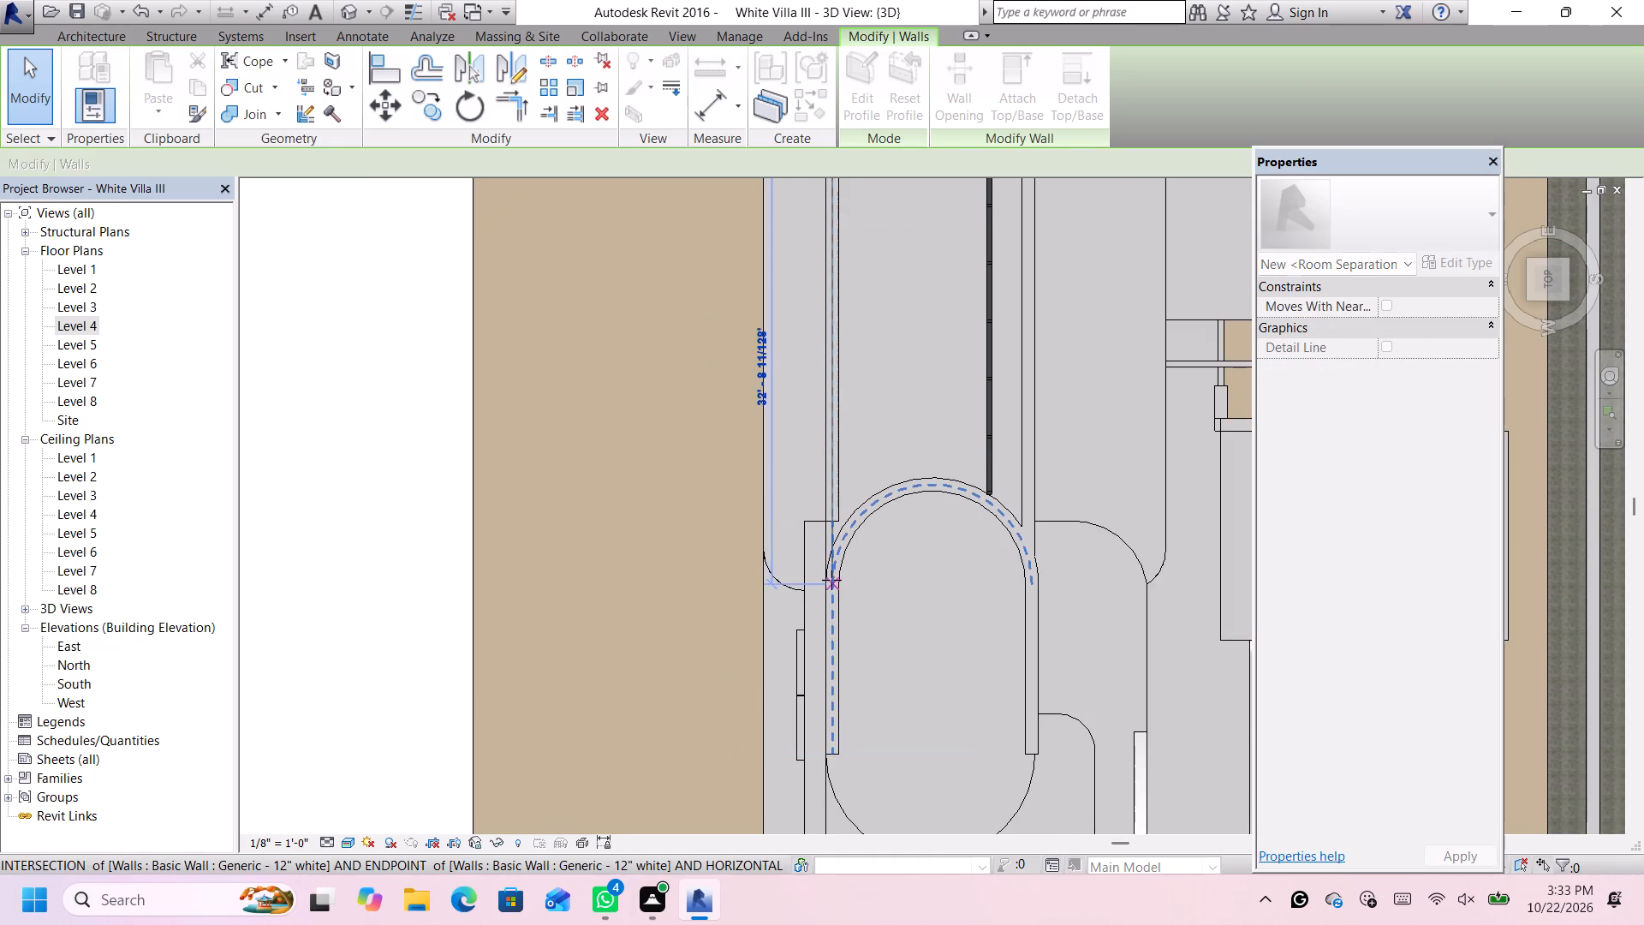
Move the west end of the long south wall along the curved wall's straight leg for a 35' 6" length, dismissing the warning.
left_click(1029, 479)
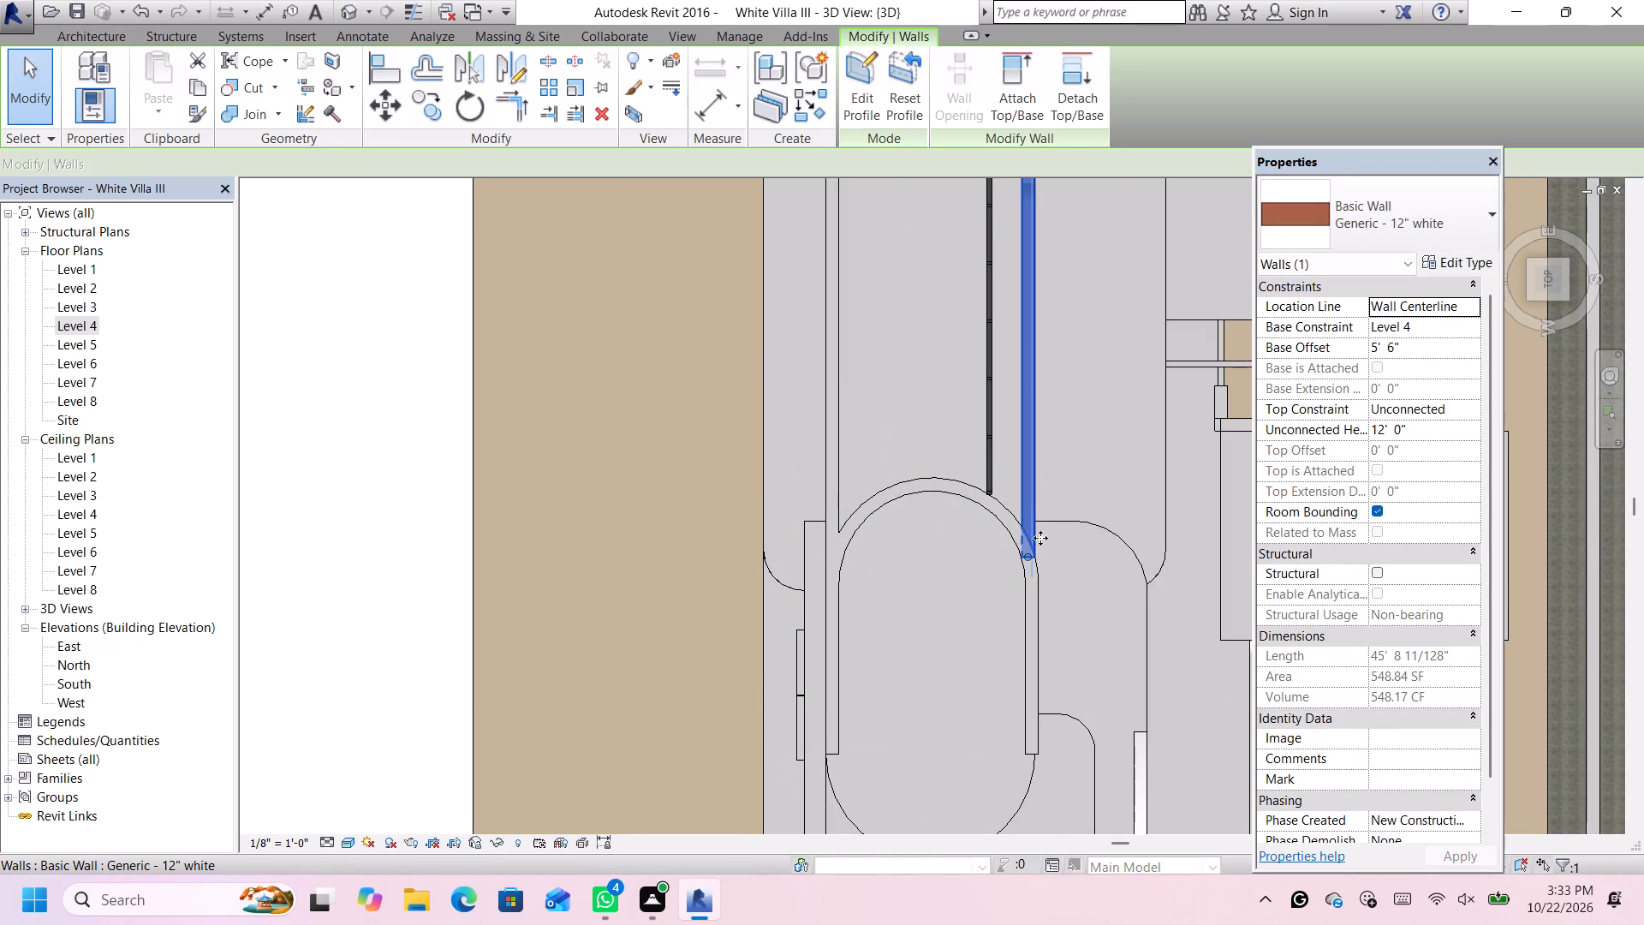
left_click_drag(1027, 556, 1027, 618)
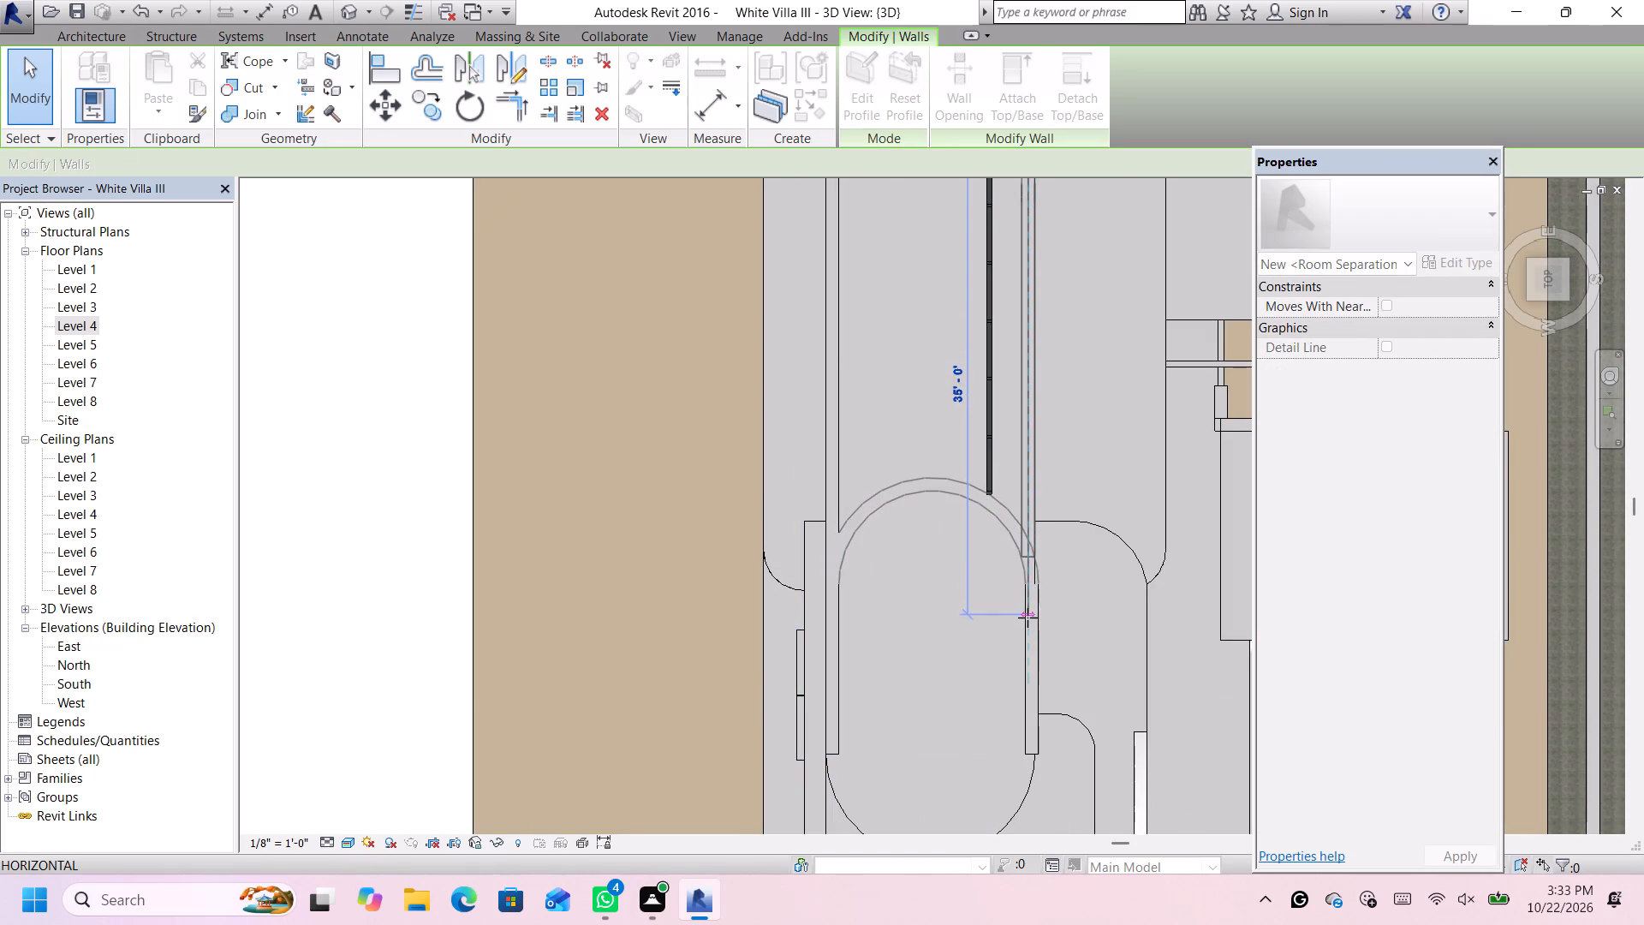
left_click_drag(1027, 618, 1027, 621)
scroll(1041, 579, "up", 1)
scroll(1041, 576, "down", 3)
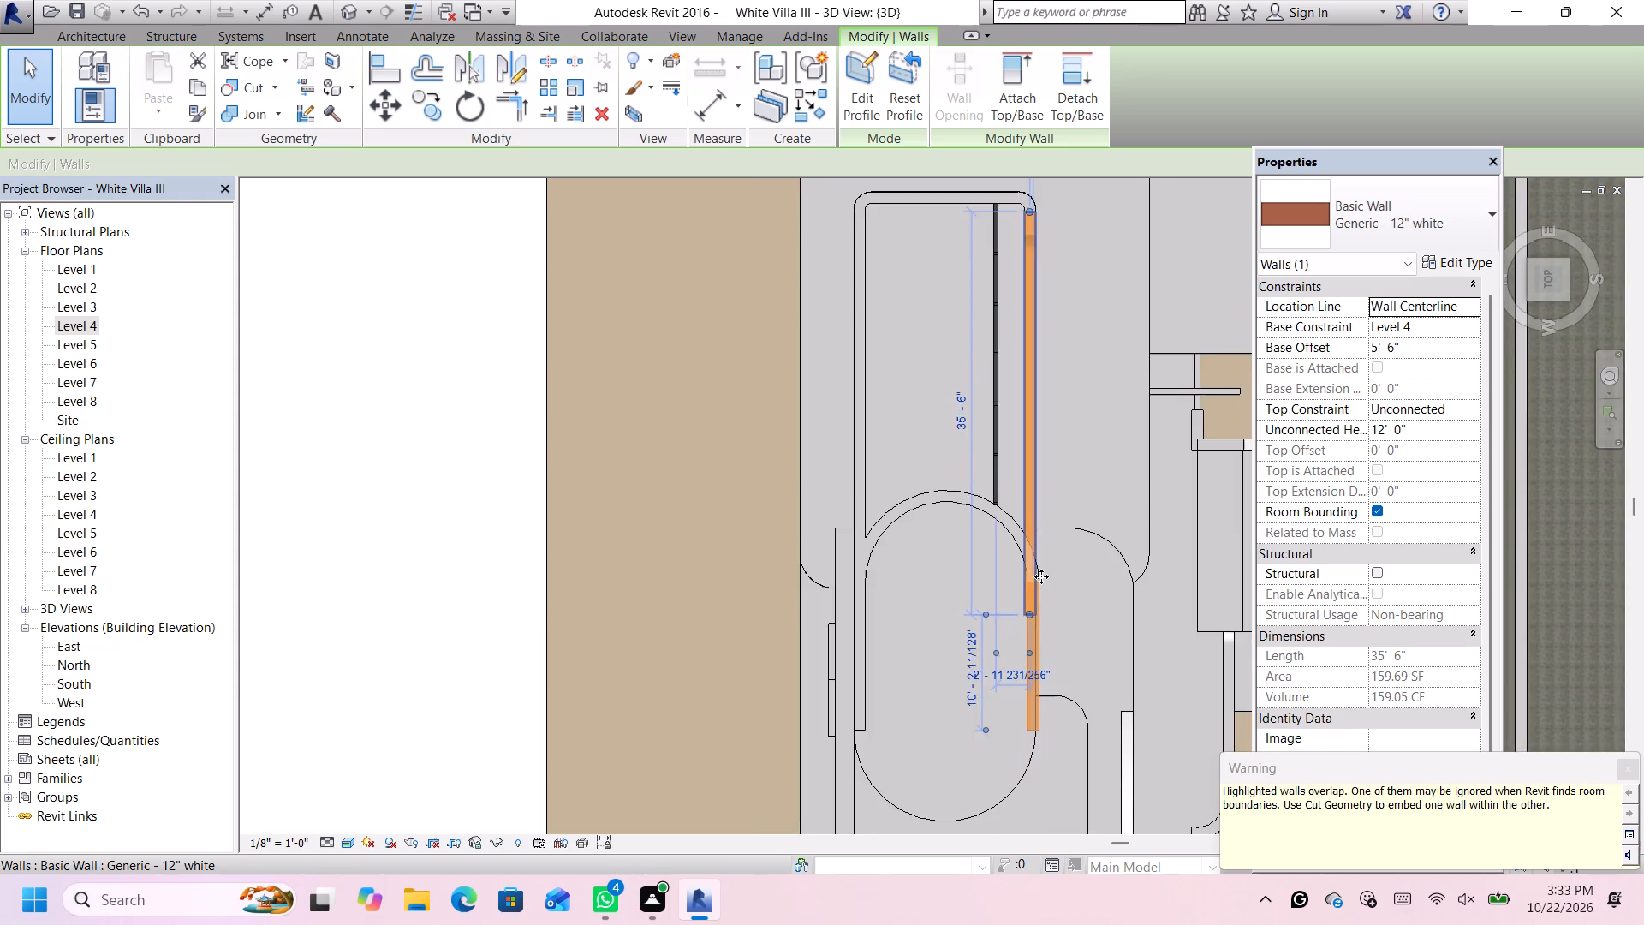
scroll(1041, 576, "down", 1)
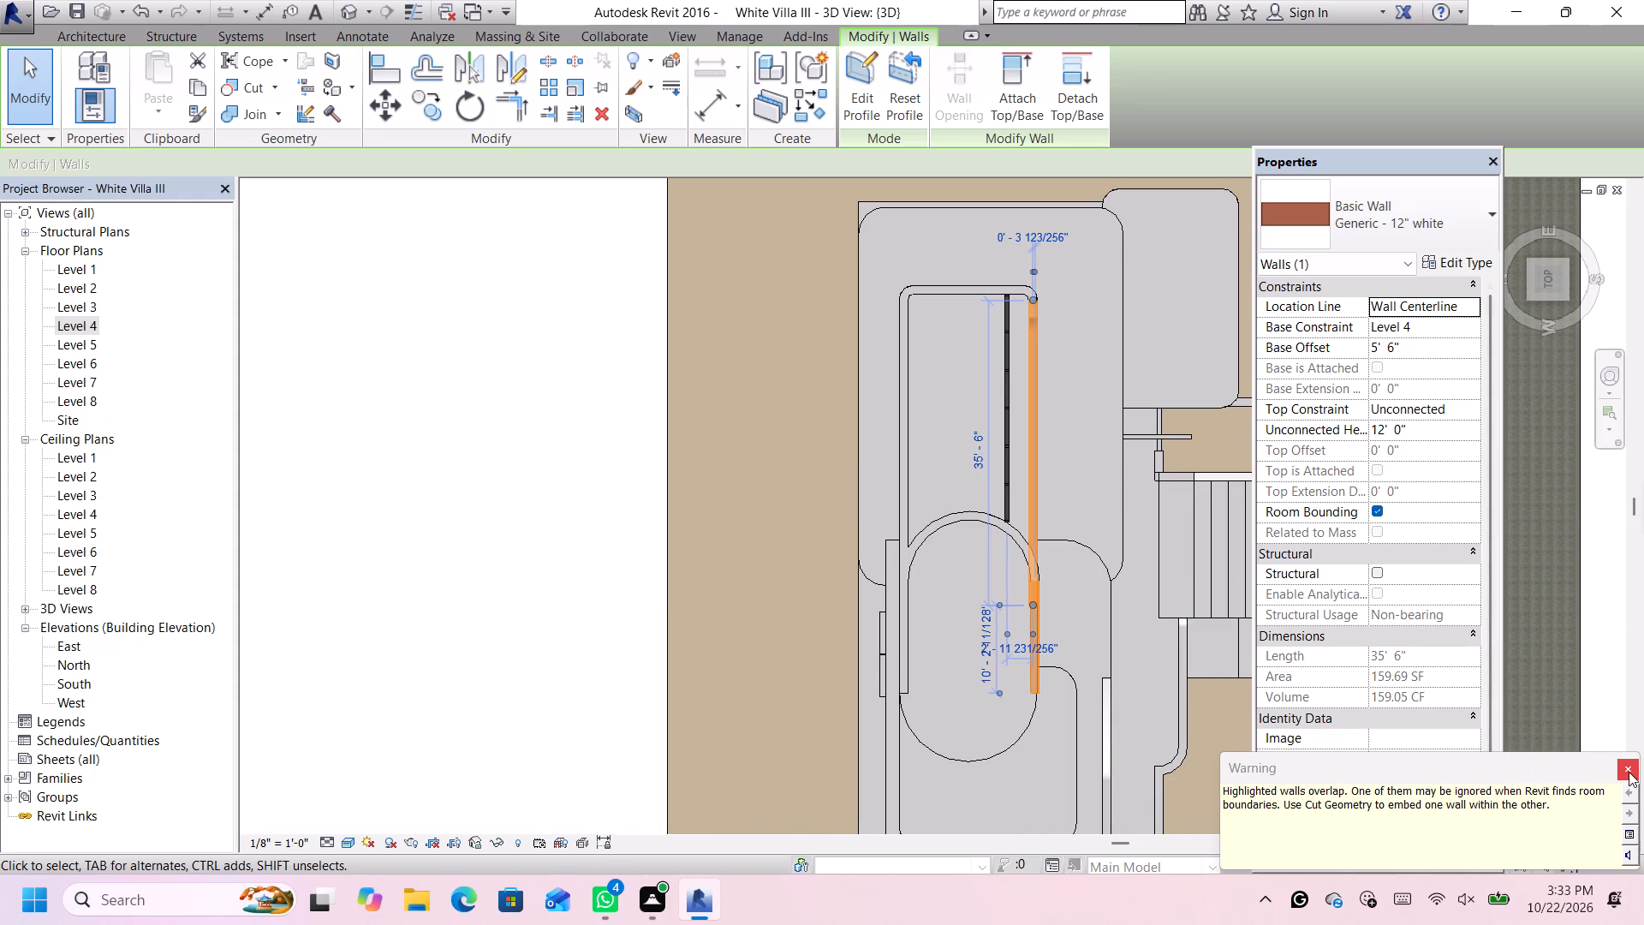
left_click(1629, 772)
Nudge the long south wall slightly south towards the outer face of the curved wall's straight leg, unjoining the connected elements.
scroll(1160, 671, "up", 3)
scroll(965, 565, "up", 2)
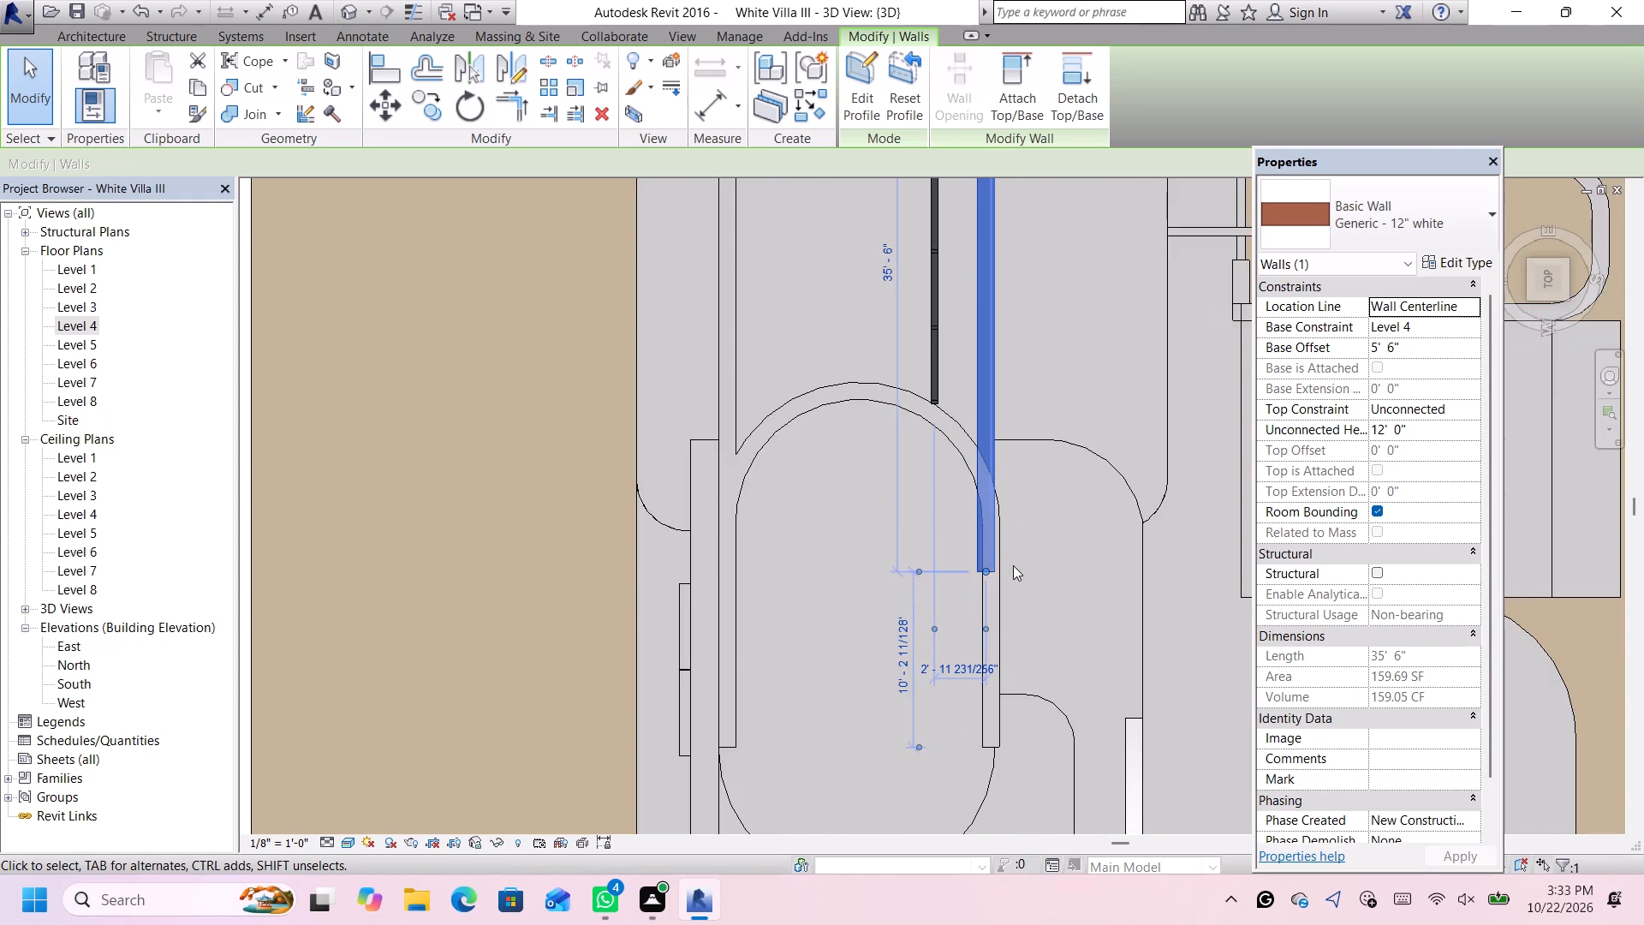
scroll(1013, 565, "down", 3)
key("Right")
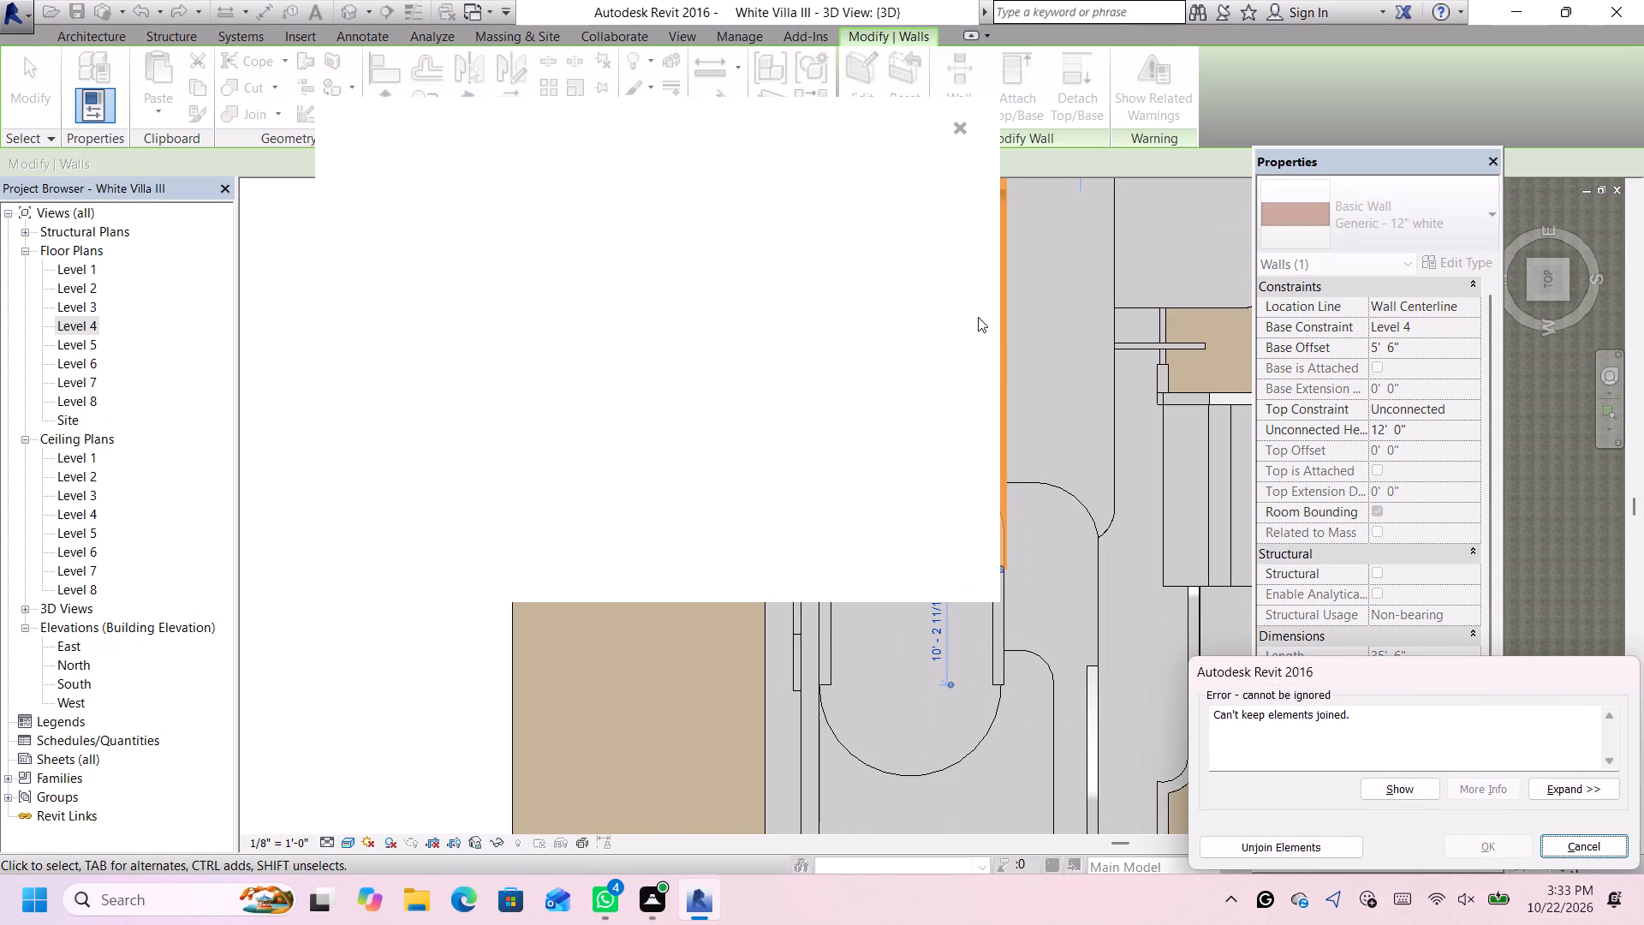
left_click(963, 122)
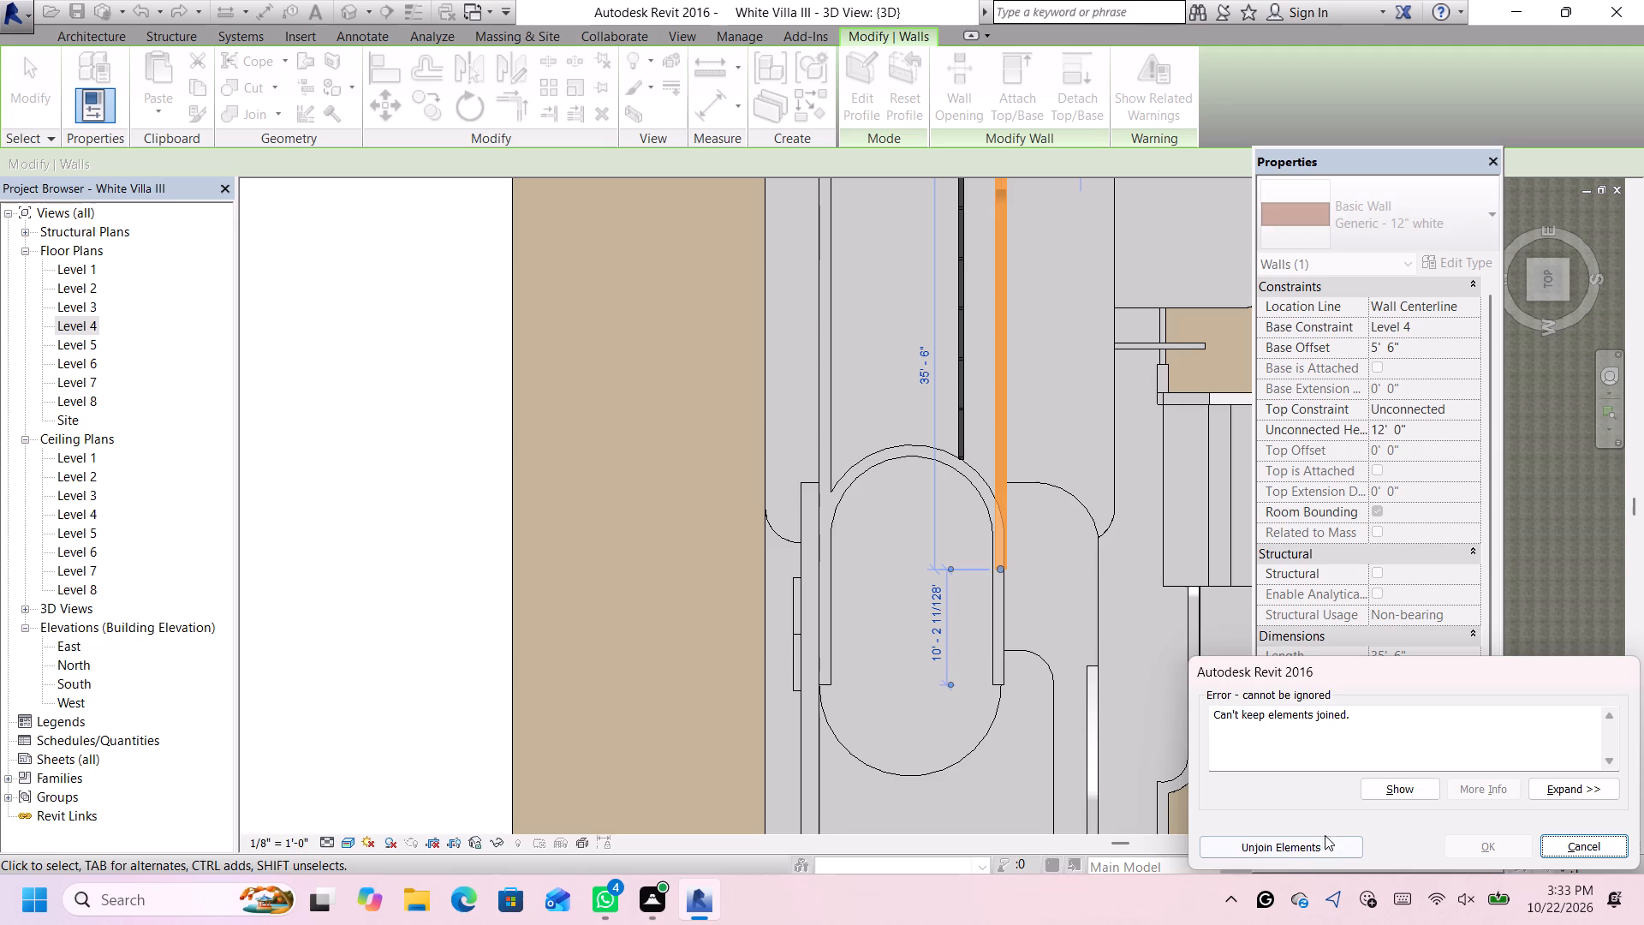
left_click(1316, 844)
scroll(1008, 525, "up", 4)
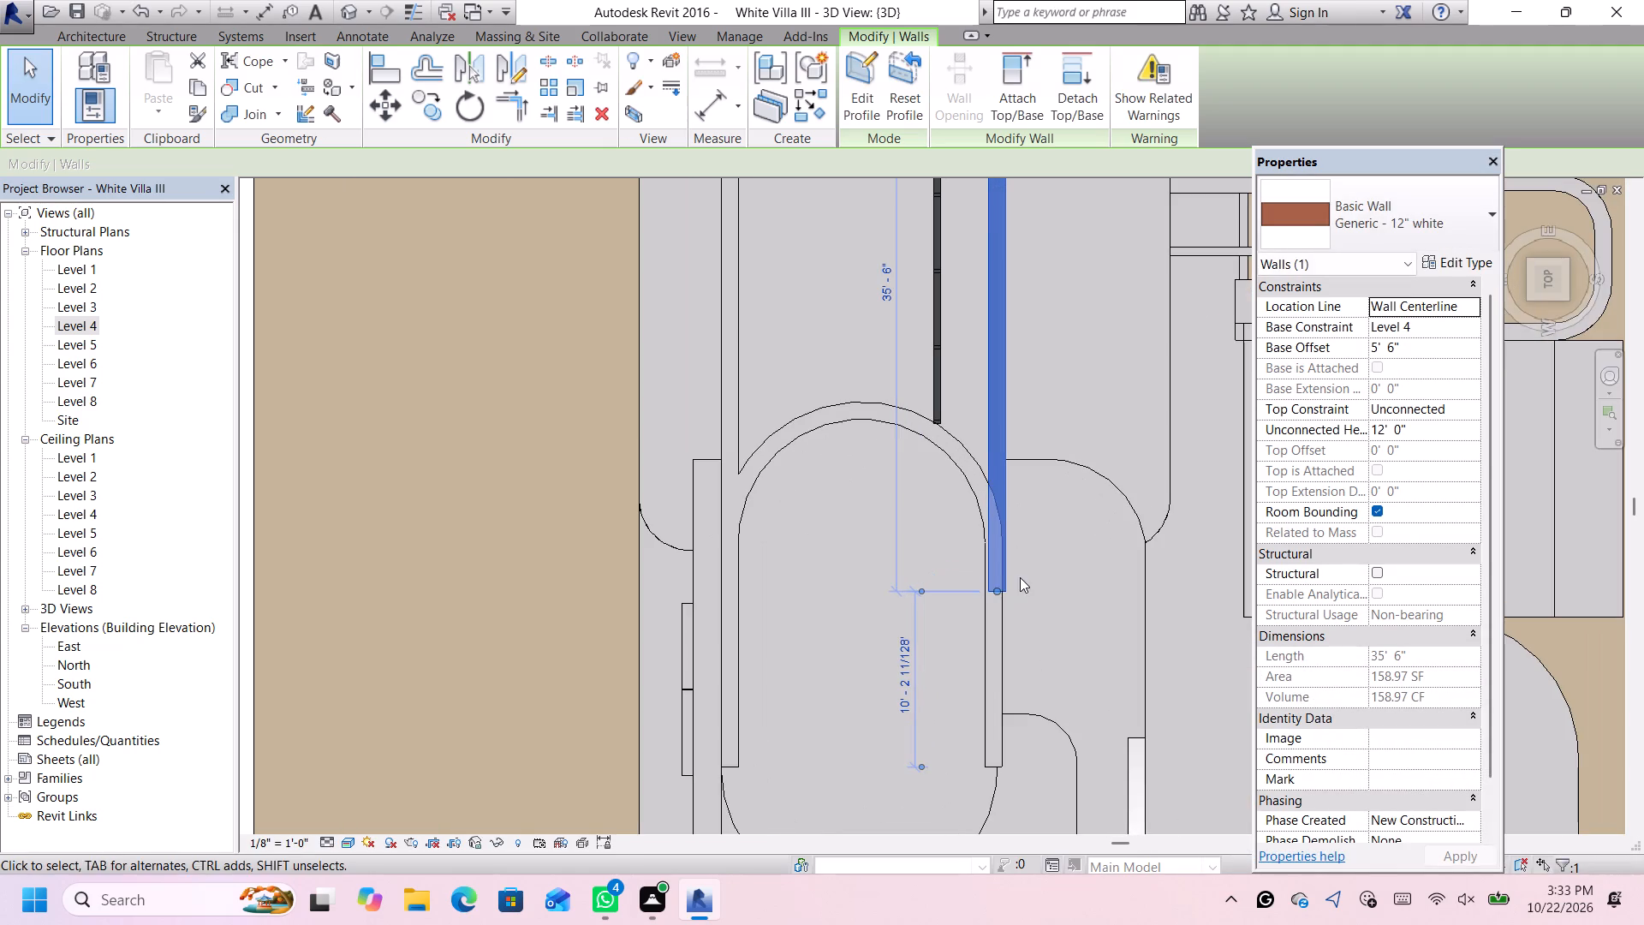
key("Right")
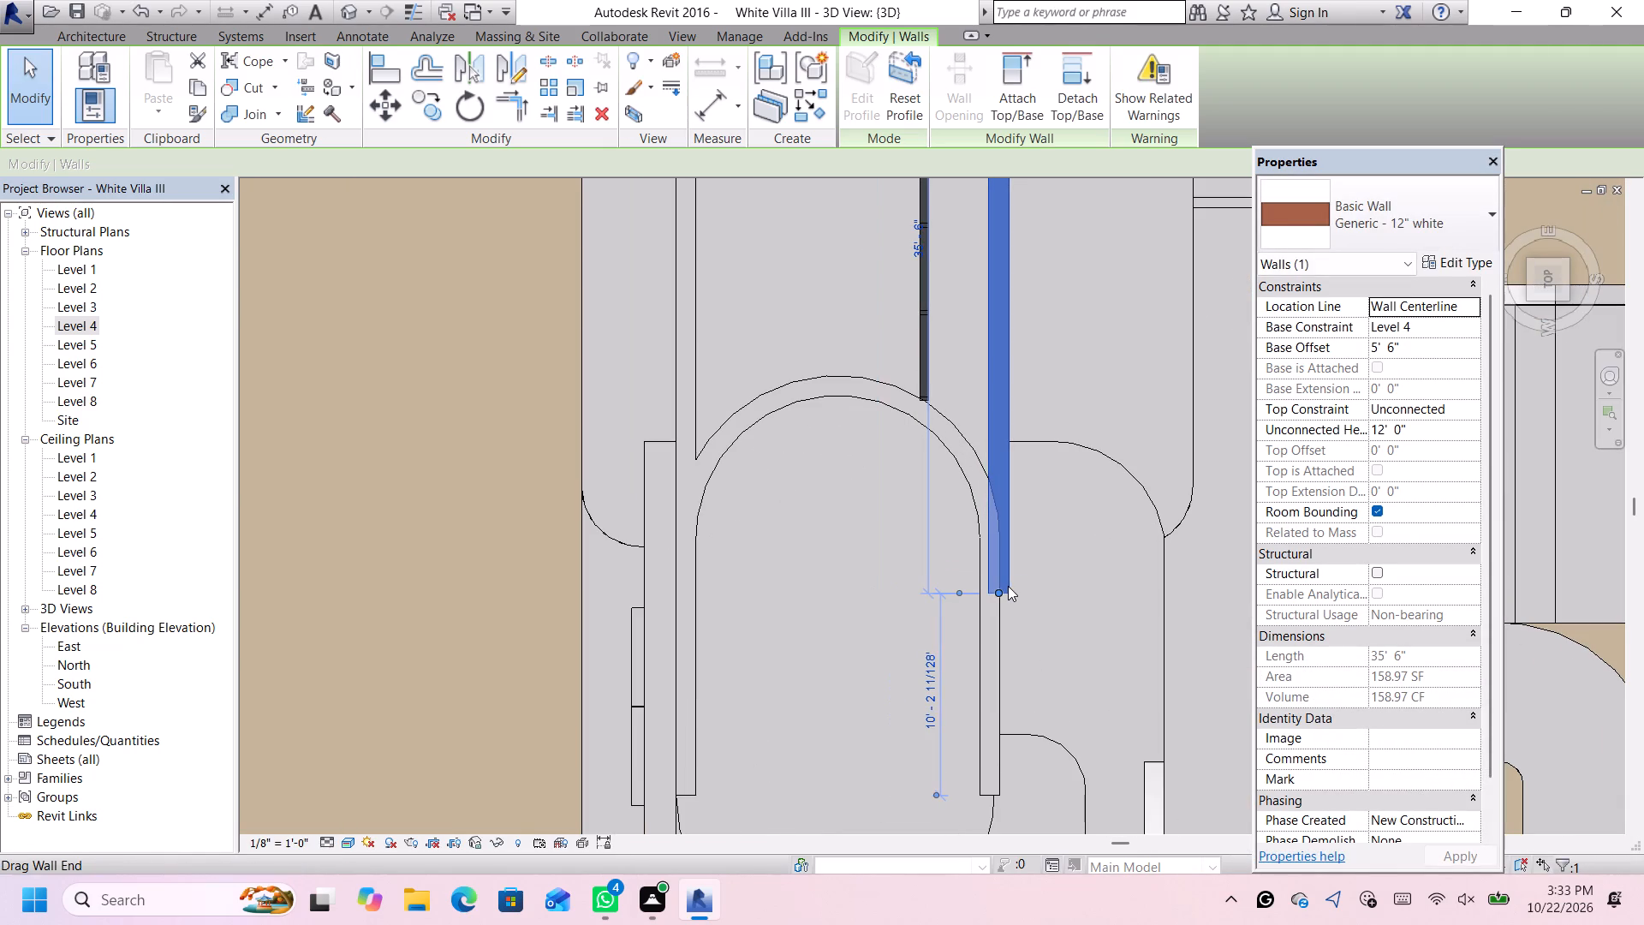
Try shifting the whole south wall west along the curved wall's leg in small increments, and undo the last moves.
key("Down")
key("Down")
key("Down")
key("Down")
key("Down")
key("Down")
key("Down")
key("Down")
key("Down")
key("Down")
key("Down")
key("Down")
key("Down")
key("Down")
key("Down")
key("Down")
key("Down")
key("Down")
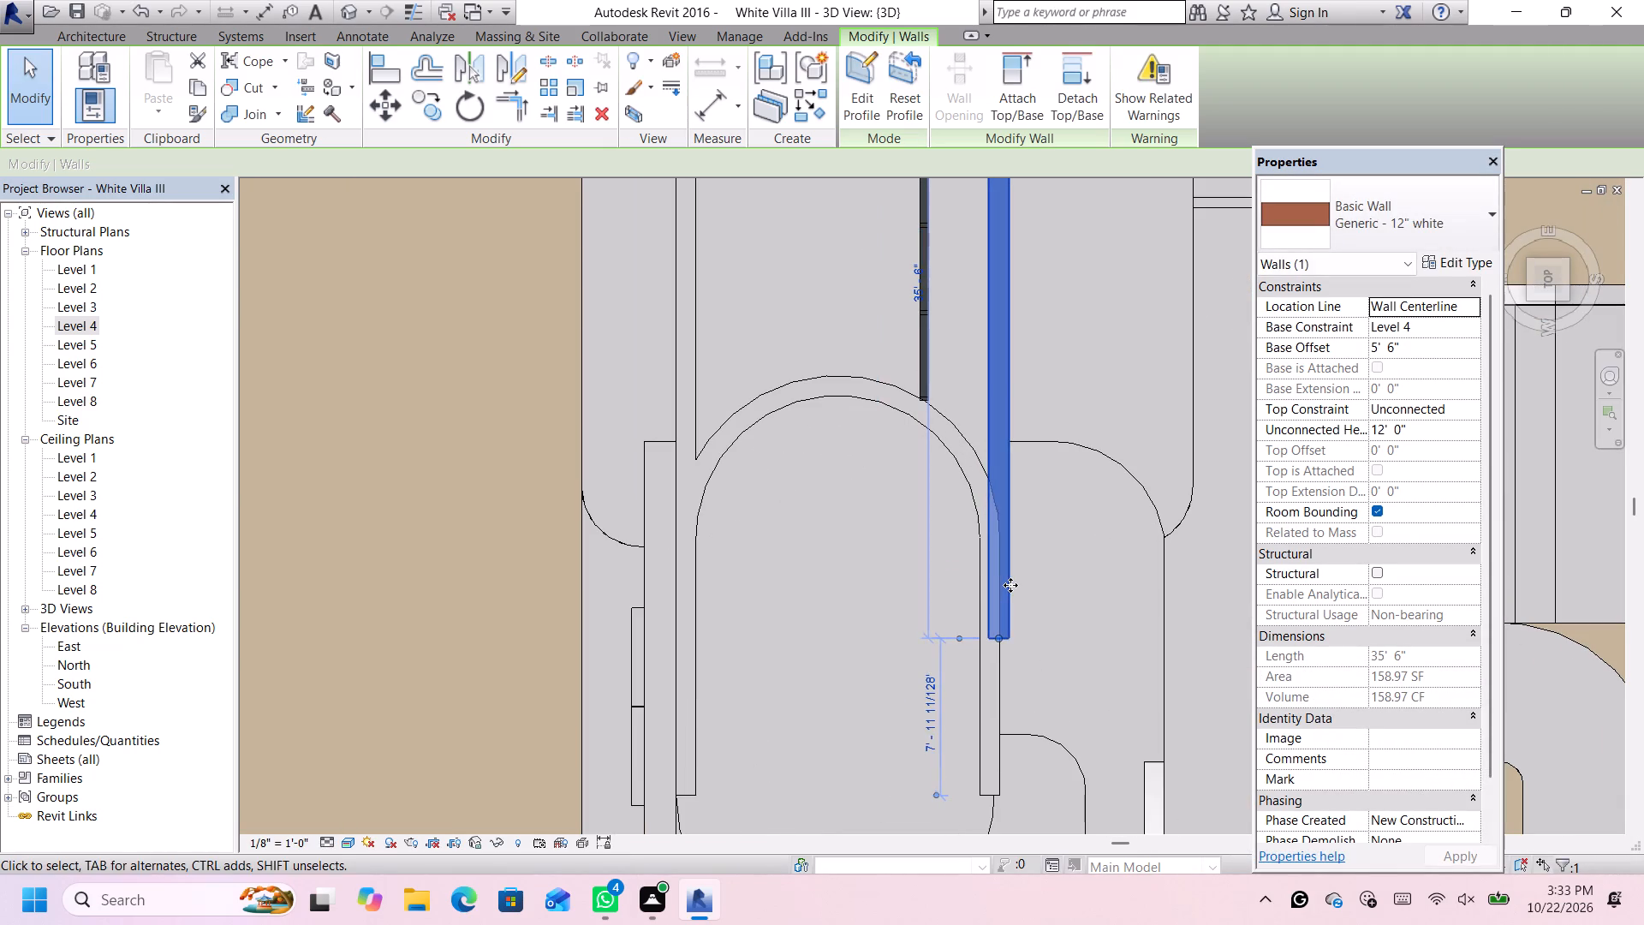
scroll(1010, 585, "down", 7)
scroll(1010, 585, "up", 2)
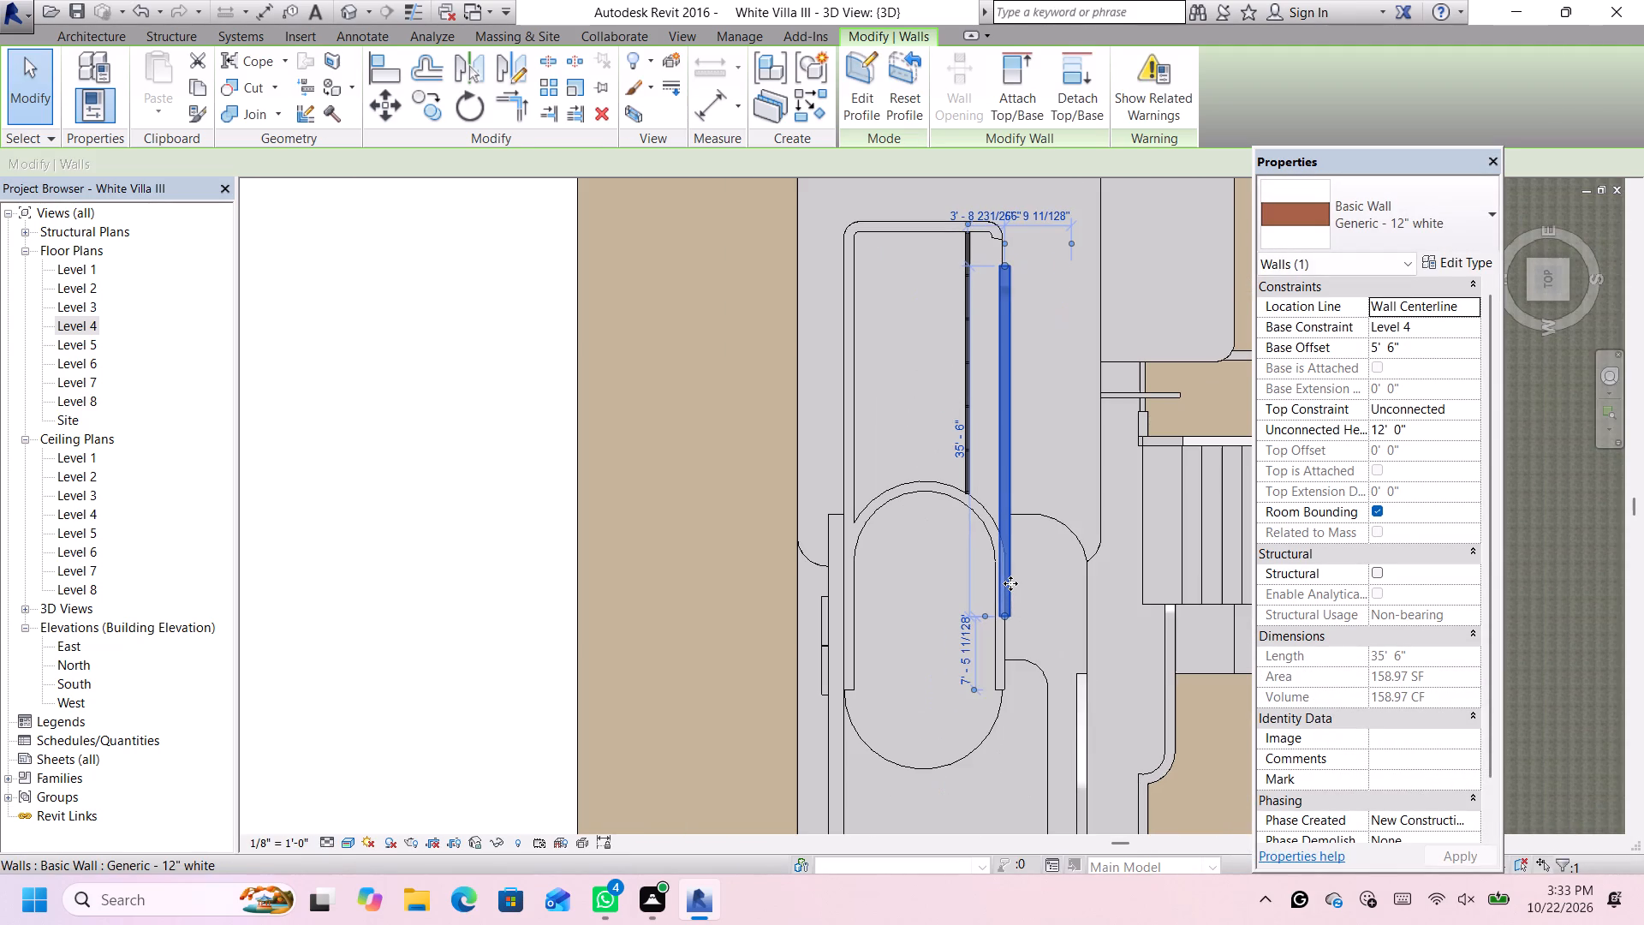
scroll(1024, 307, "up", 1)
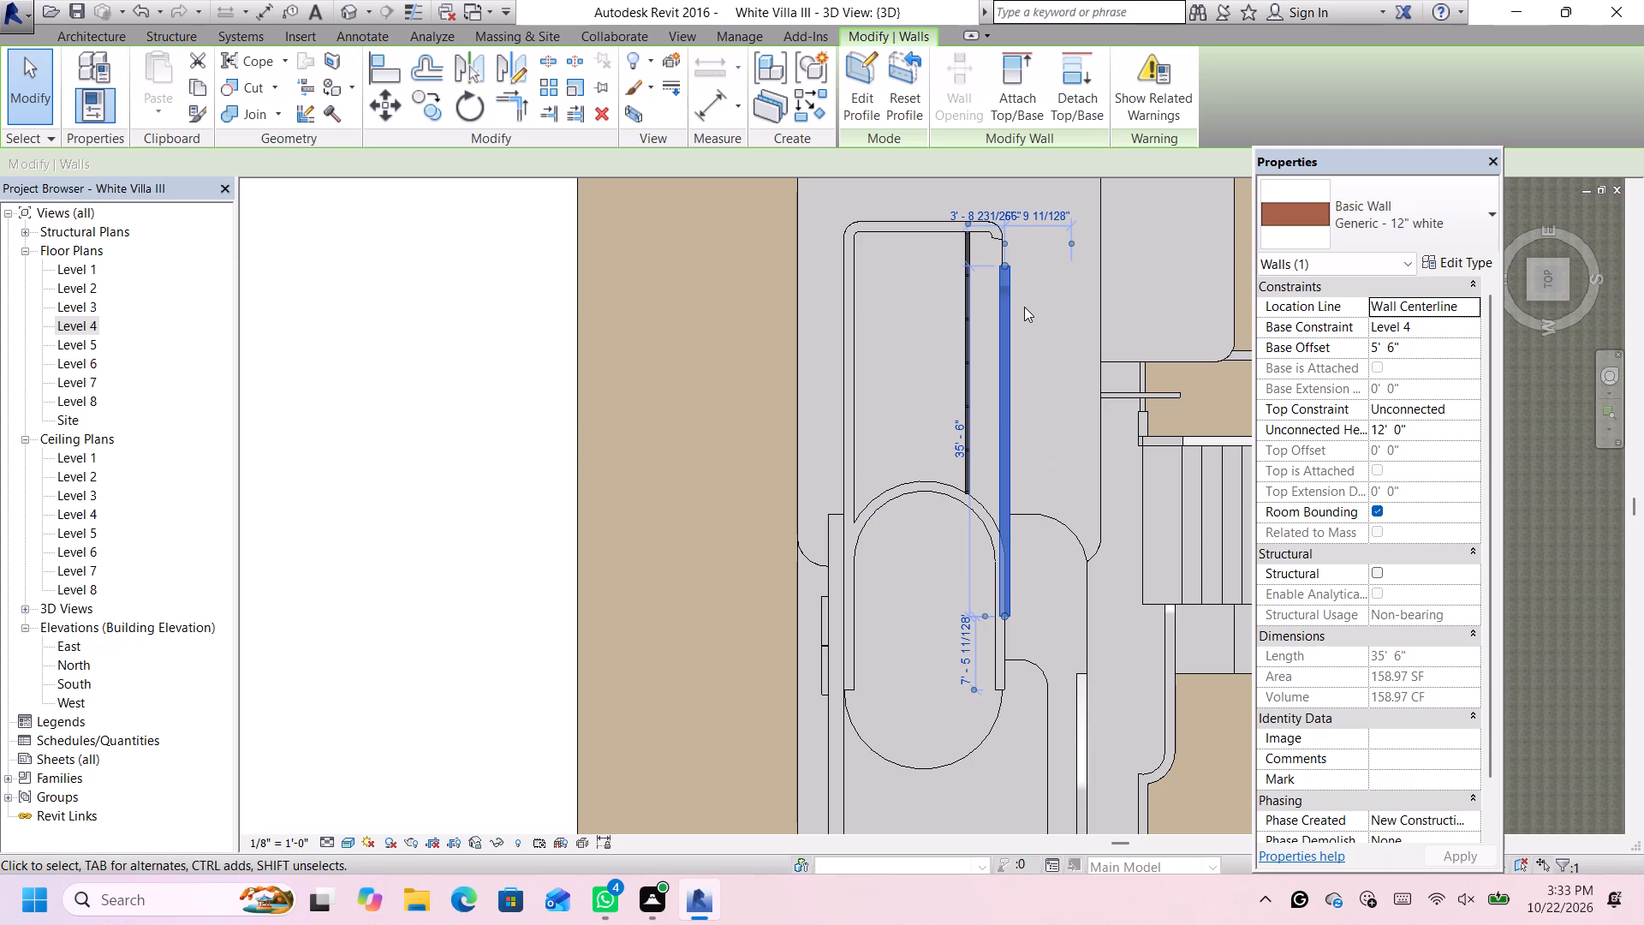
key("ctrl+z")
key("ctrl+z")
Reselect the long south wall and fine-tune its north-south position with small nudges, unjoining the connected elements.
scroll(1024, 313, "down", 5)
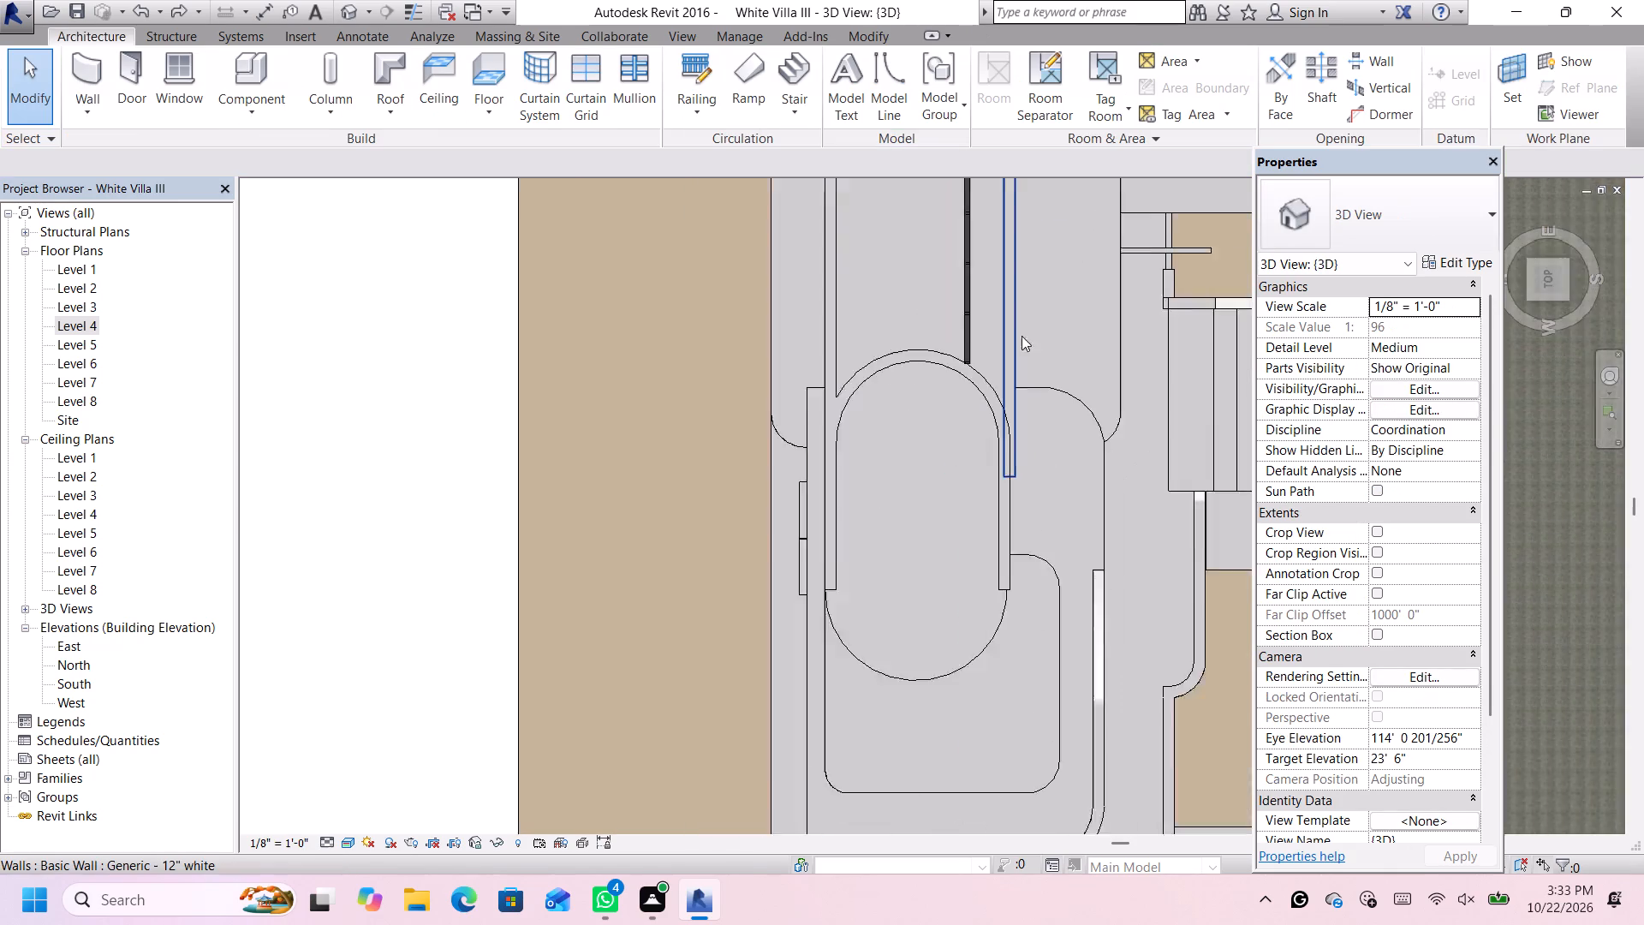
scroll(1020, 353, "down", 4)
scroll(1035, 248, "up", 2)
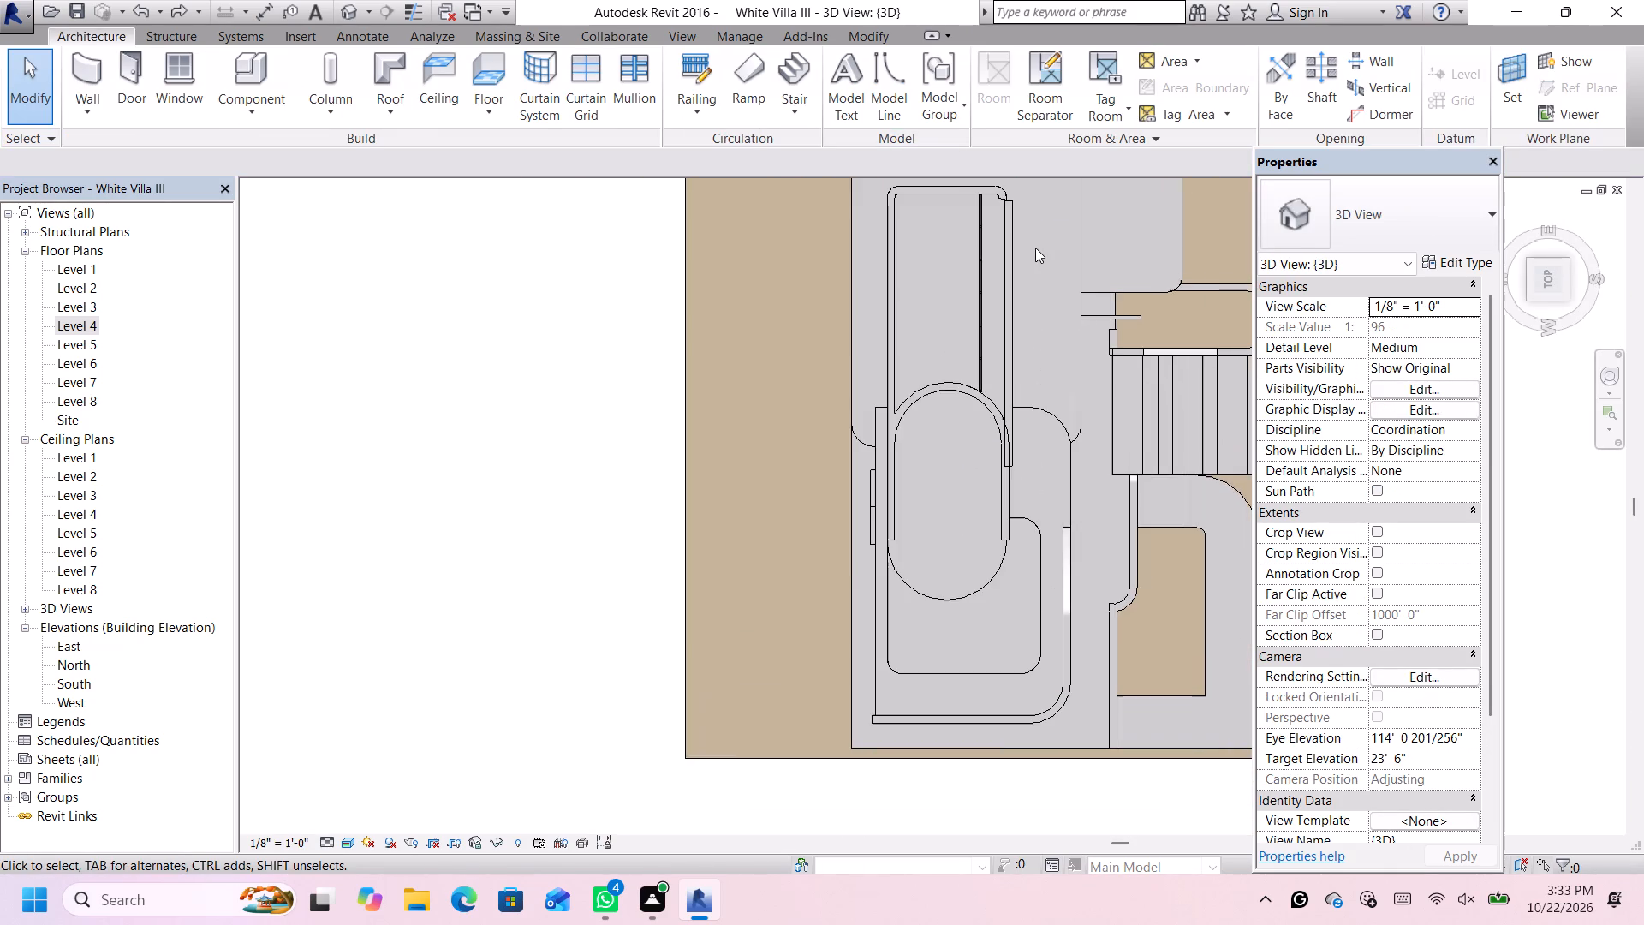
scroll(1035, 248, "up", 1)
scroll(1034, 250, "down", 1)
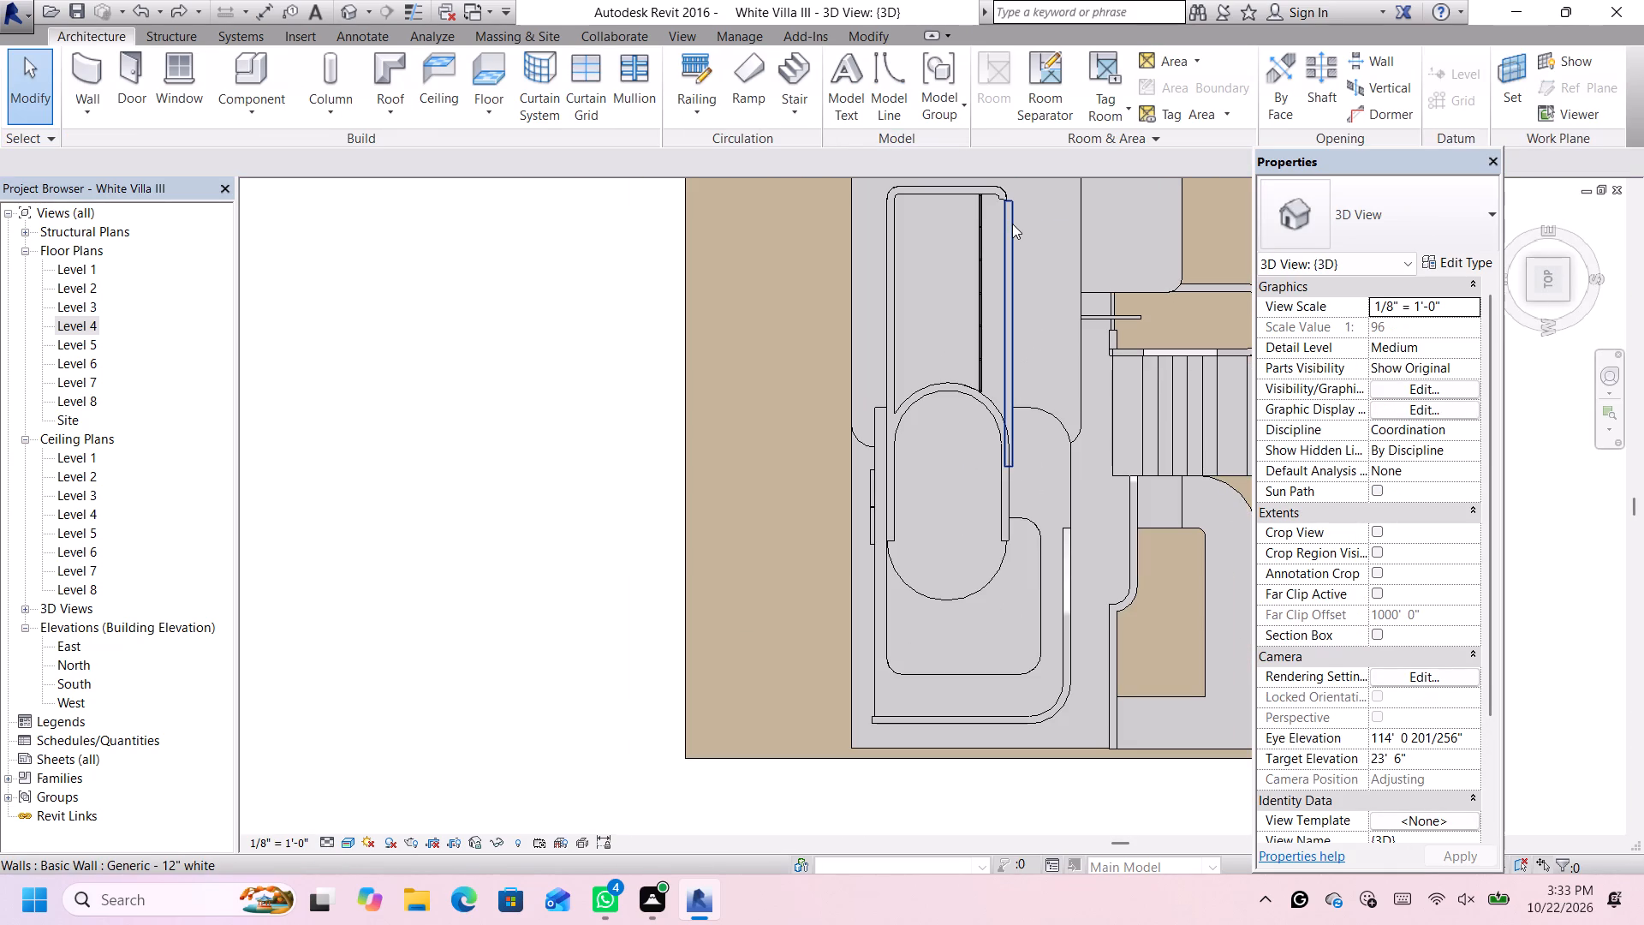
key("Left")
left_click(1011, 236)
key("Left")
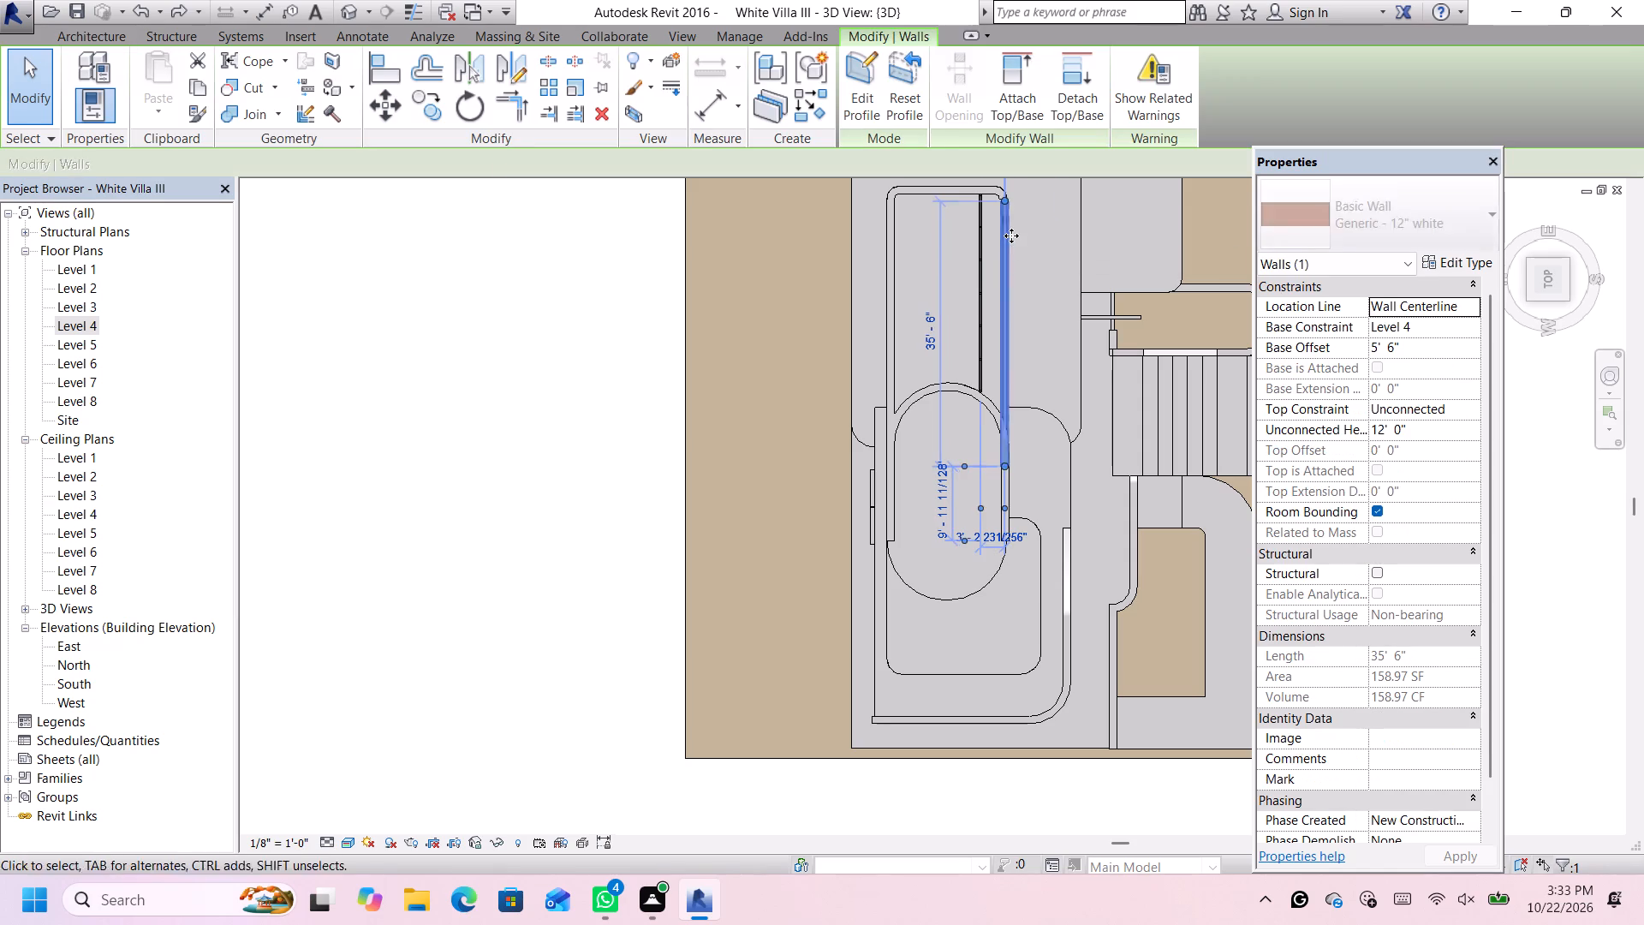
key("Left")
scroll(1012, 236, "up", 2)
scroll(1012, 213, "down", 1)
scroll(1011, 213, "up", 3)
scroll(1004, 202, "down", 2)
key("Right")
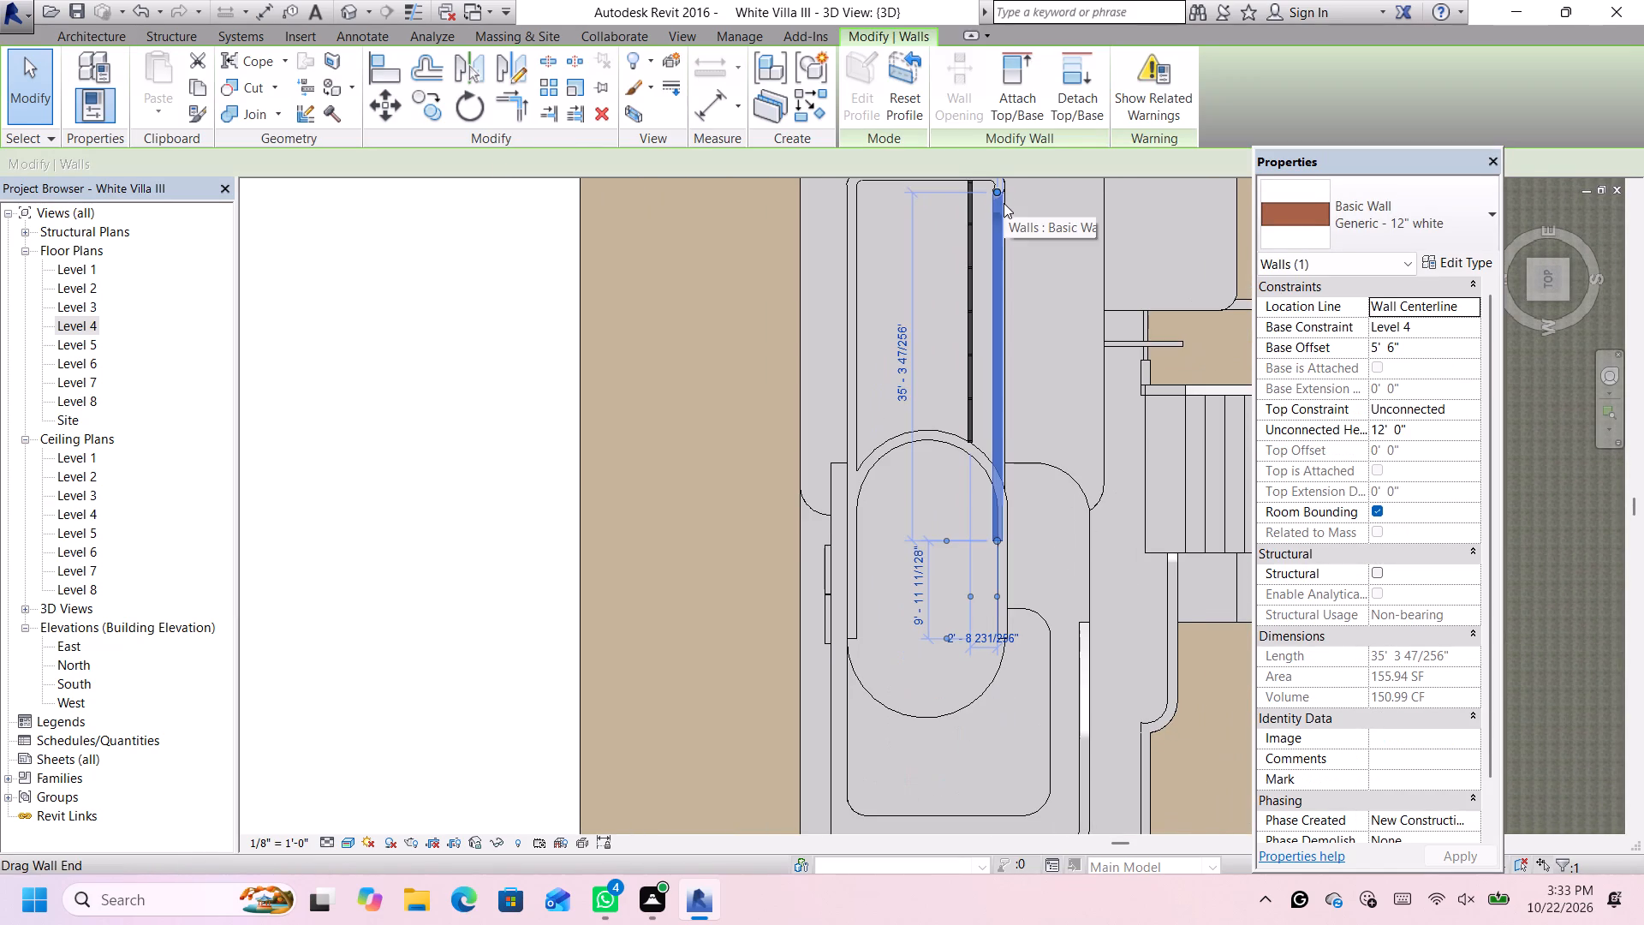
scroll(1005, 203, "up", 2)
scroll(1005, 206, "down", 8)
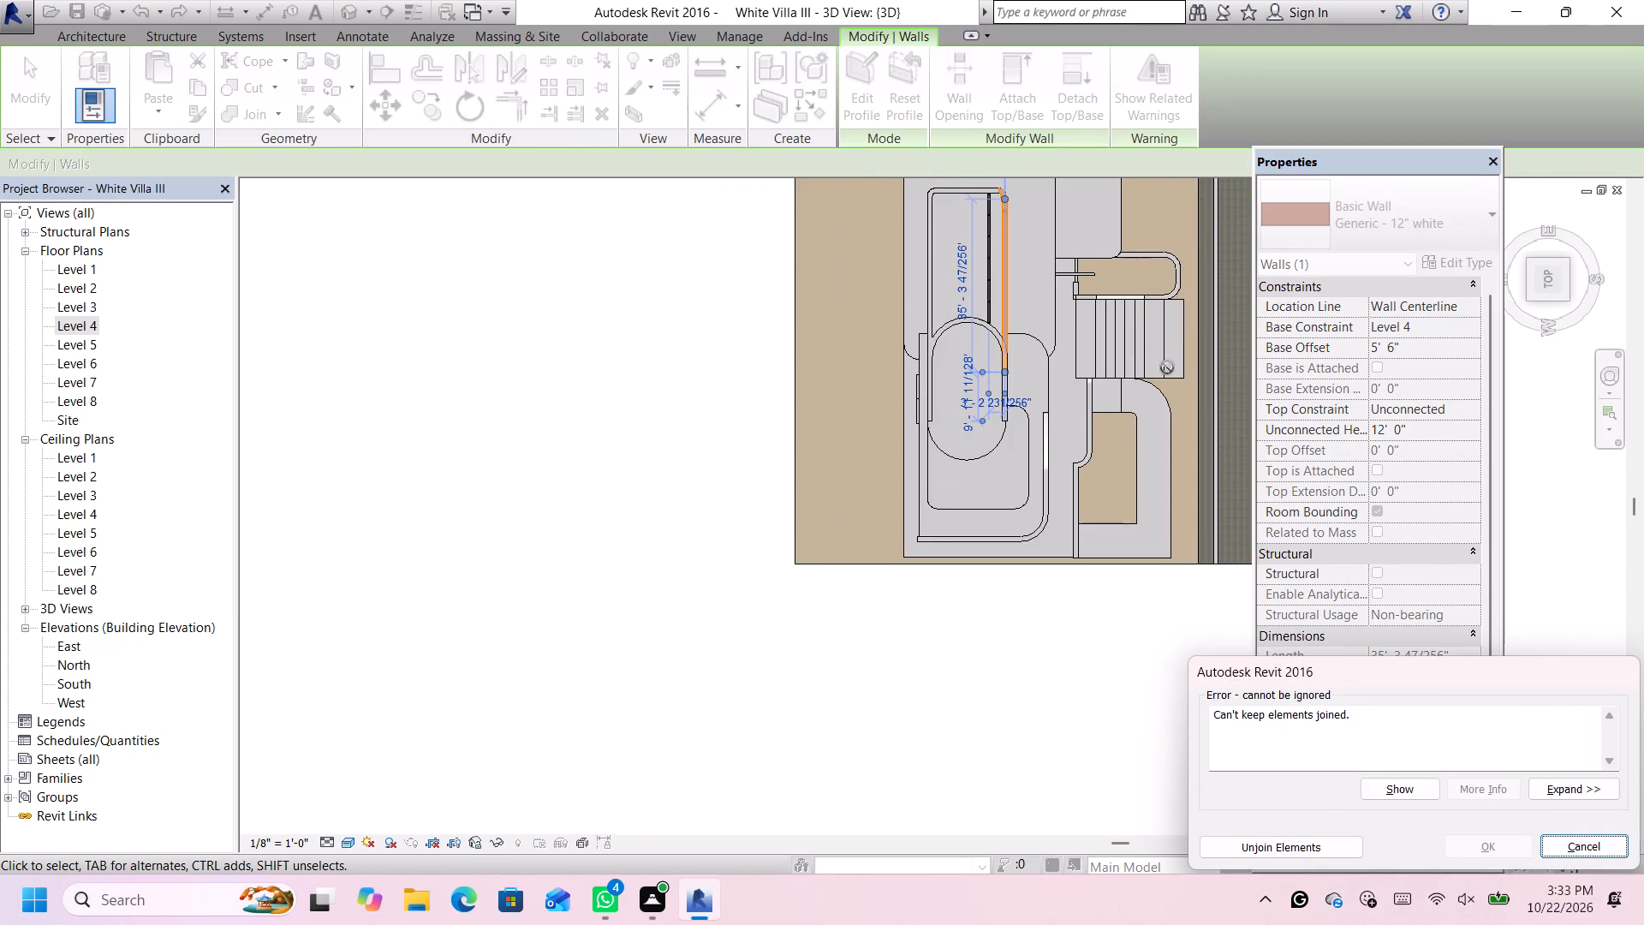
left_click(1319, 842)
Nudge the south wall north and extend its east end to meet the rounded southeast corner, for a length of about 35' 11".
scroll(1039, 237, "up", 5)
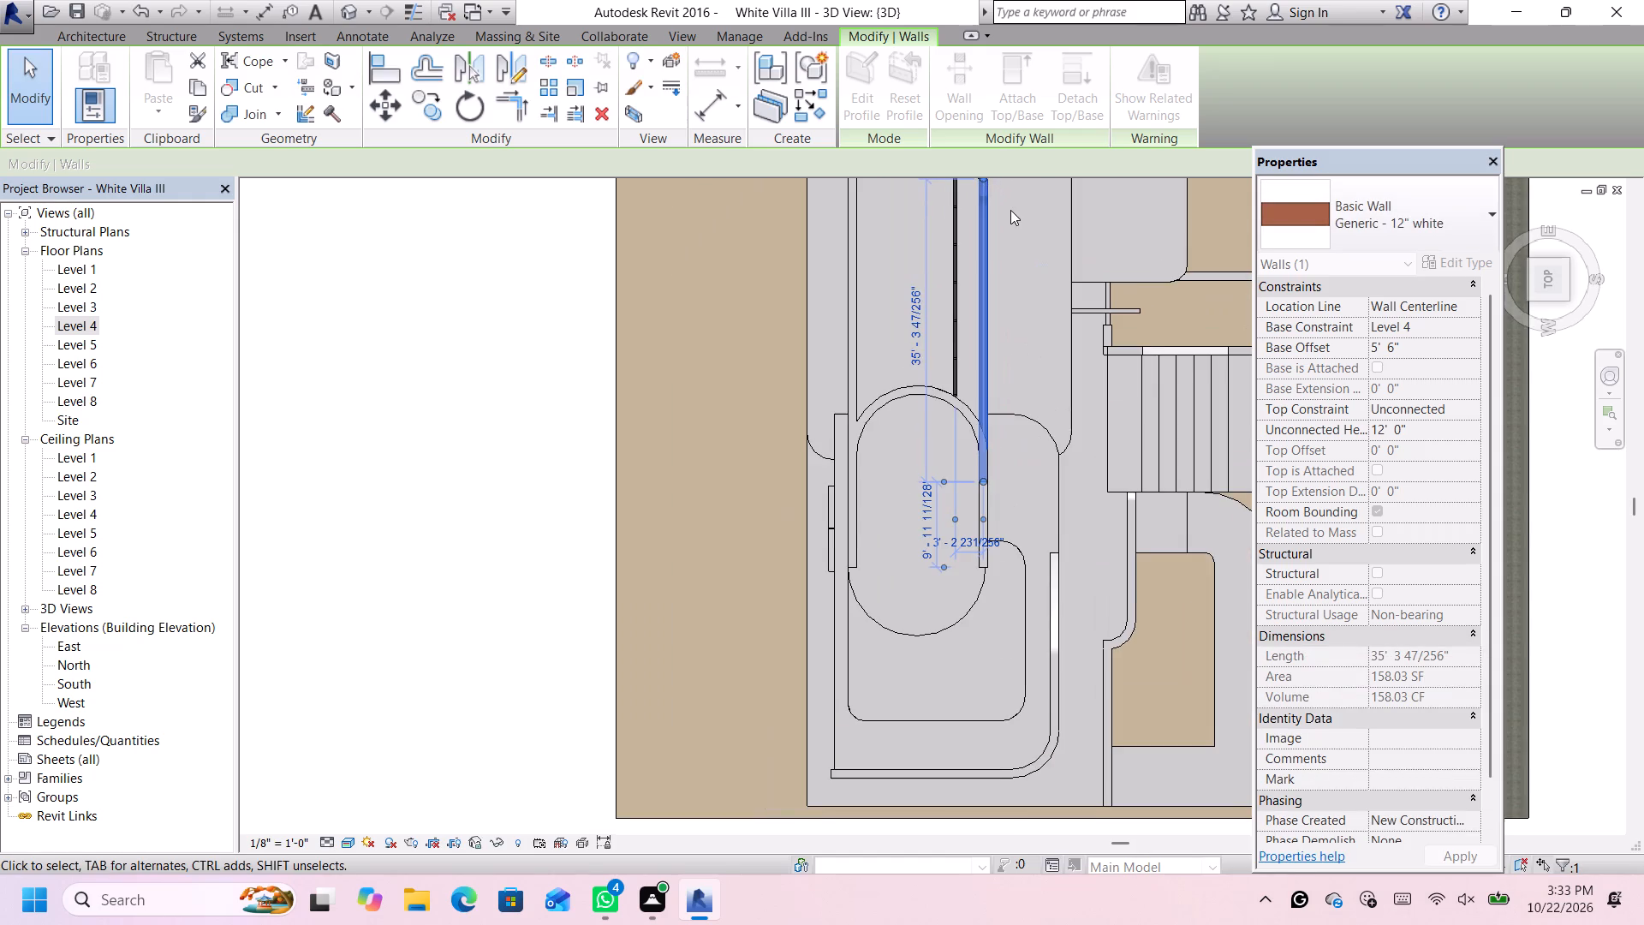
middle_click_drag(1004, 196, 978, 533)
scroll(963, 514, "up", 11)
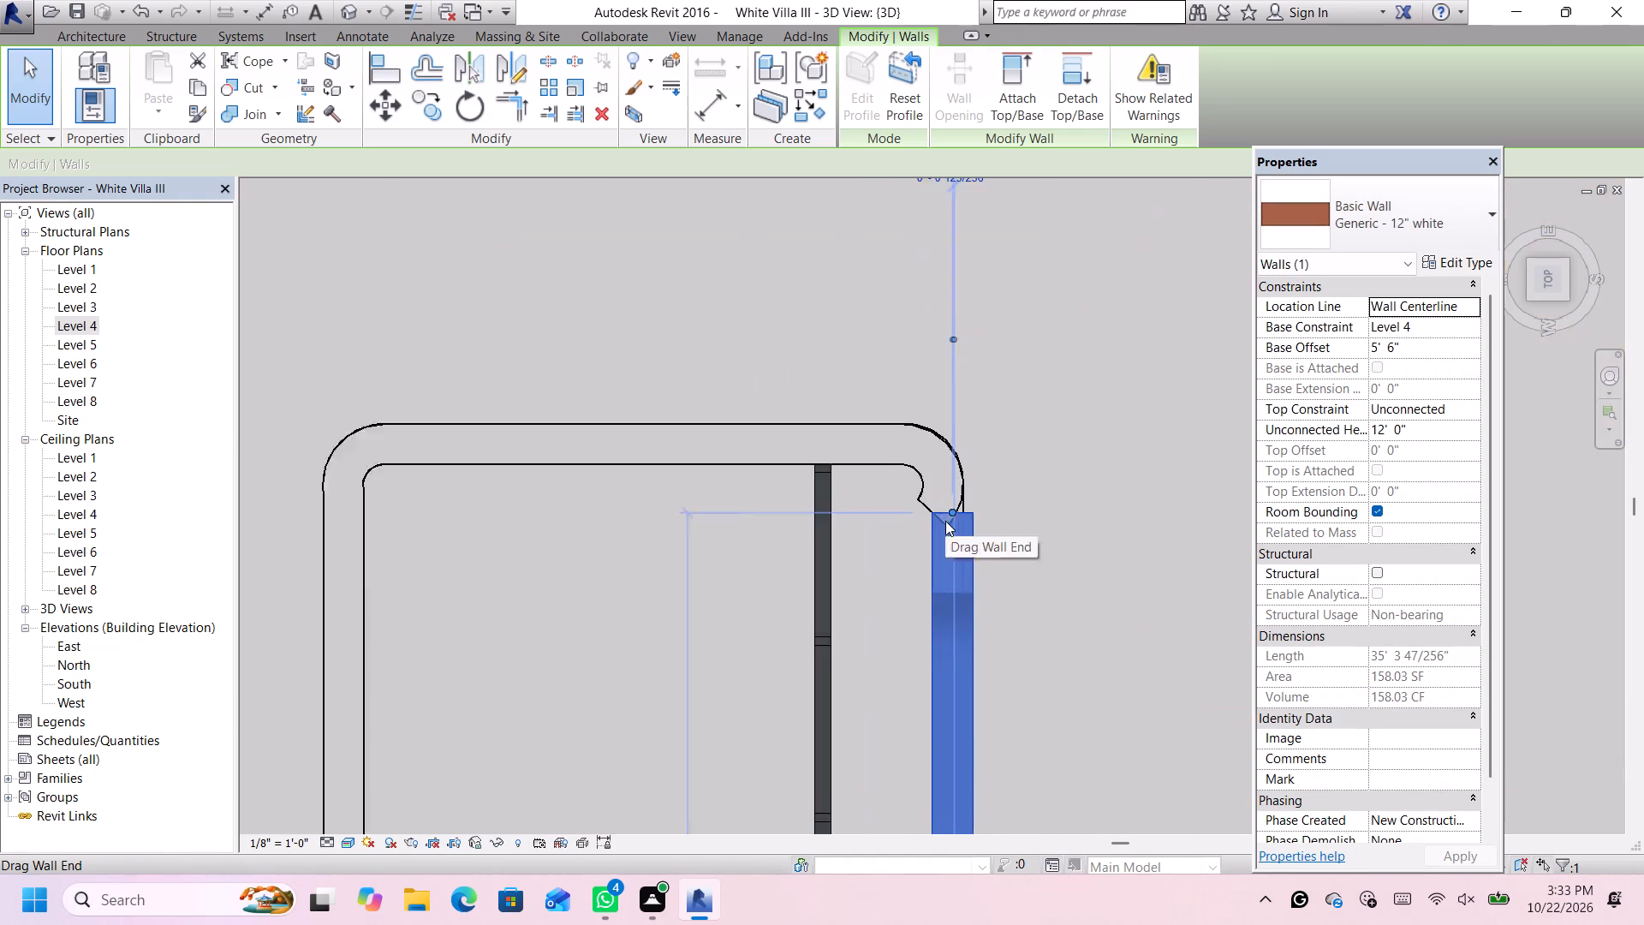
scroll(945, 521, "up", 6)
key("Left")
key("Left")
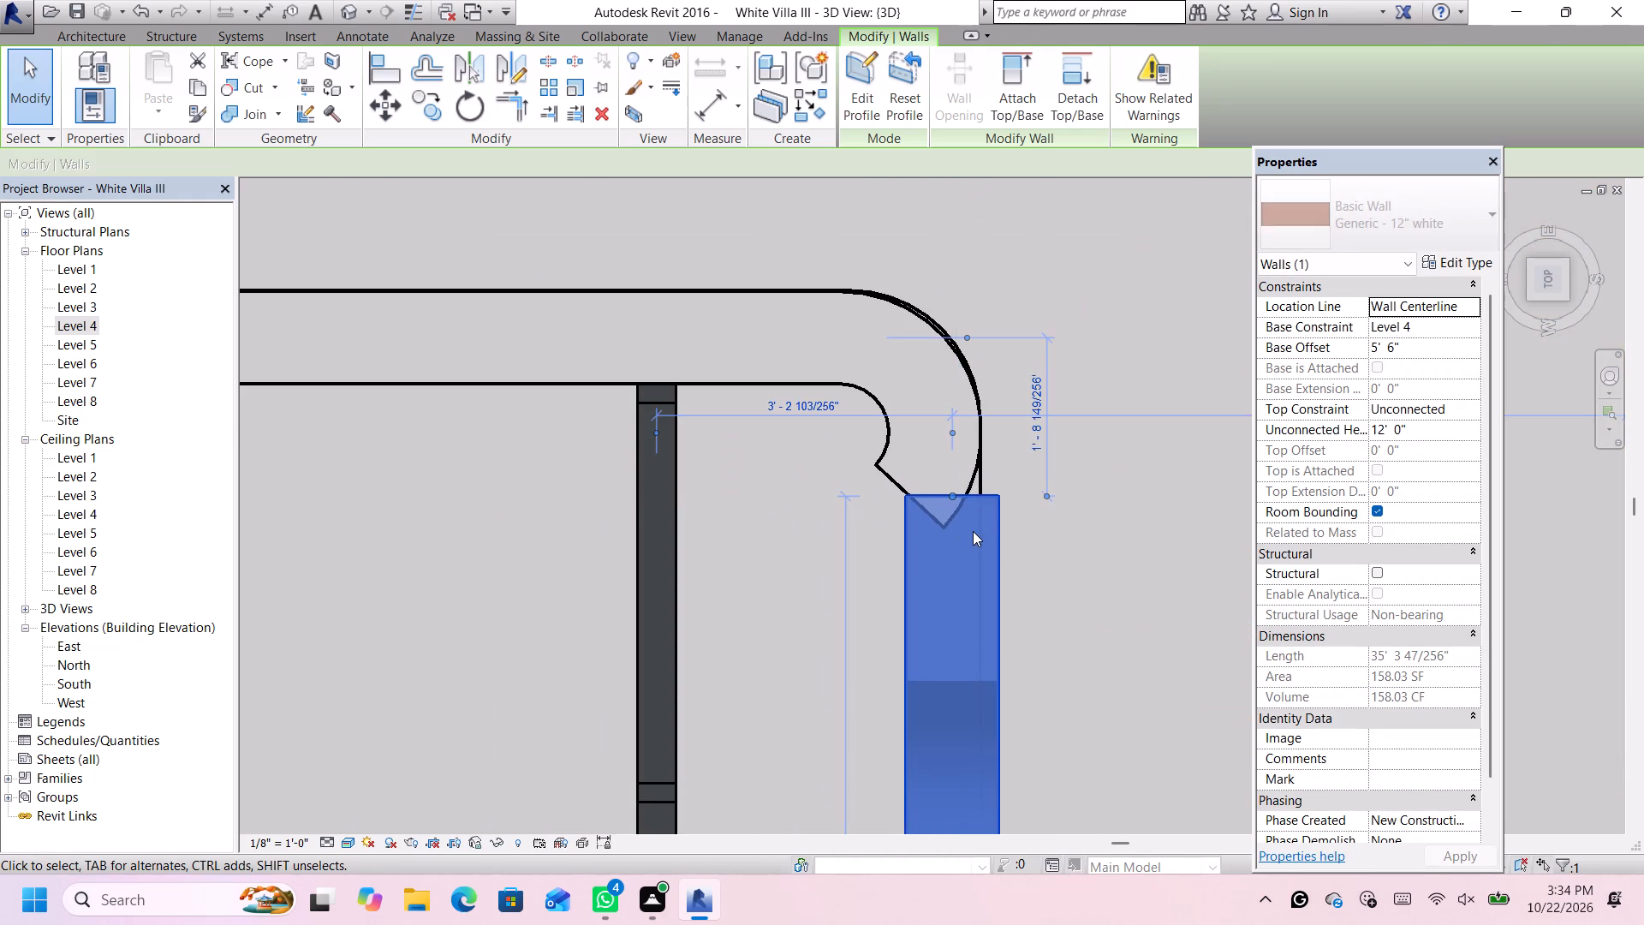
key("Left")
key("Left")
key("Left")
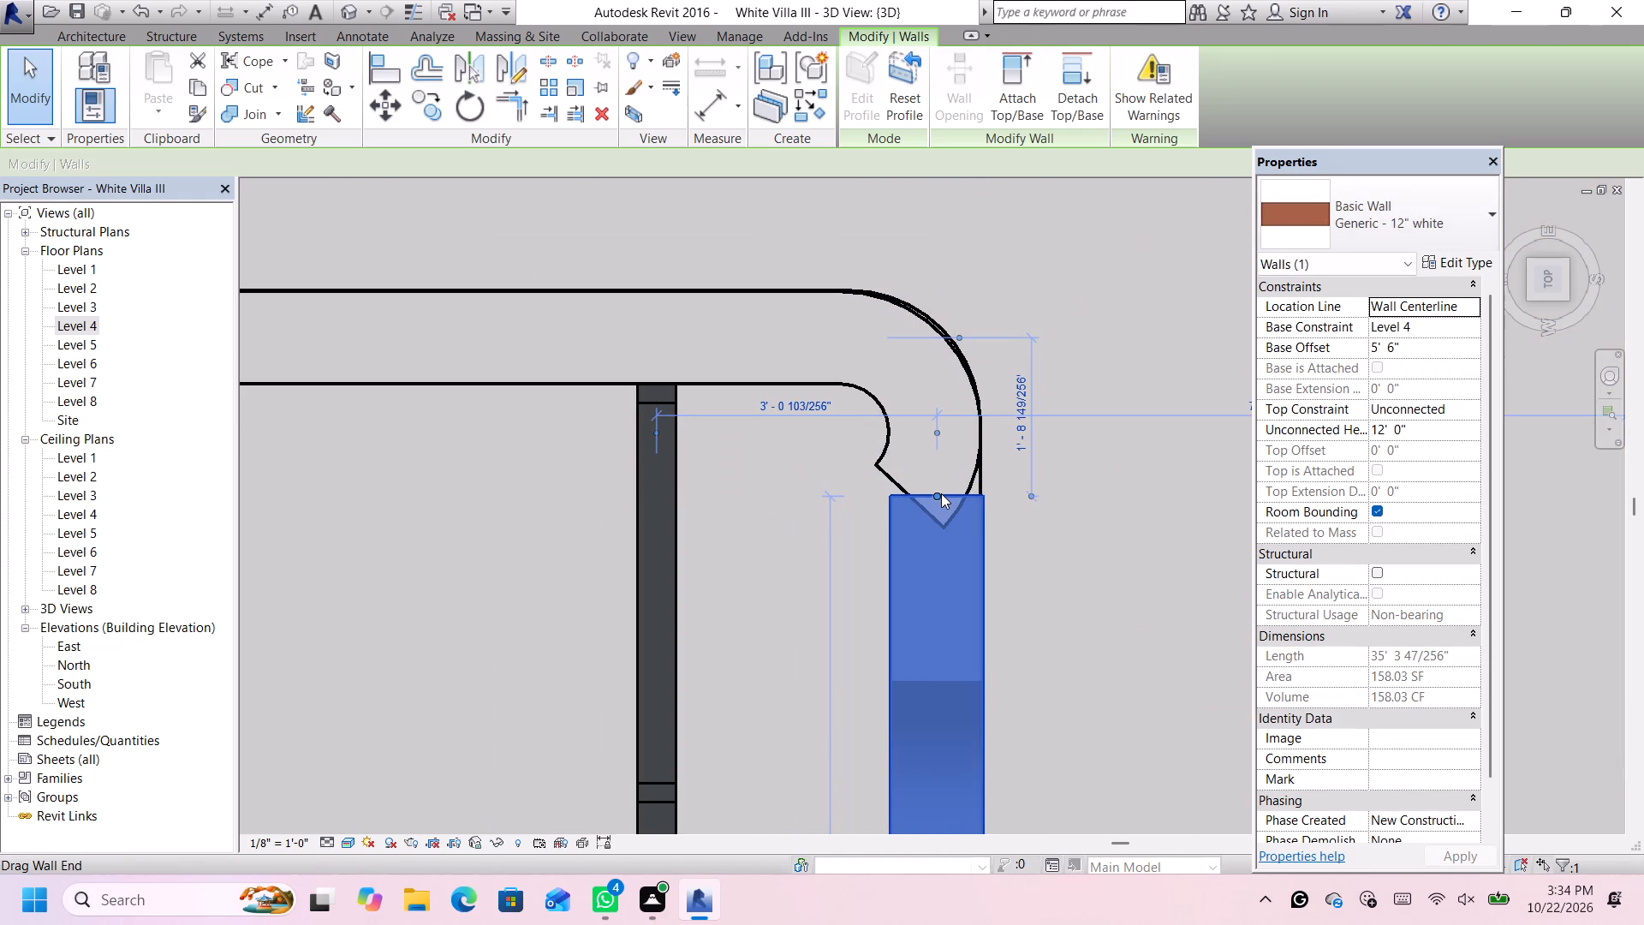
left_click_drag(936, 495, 937, 461)
scroll(985, 474, "up", 4)
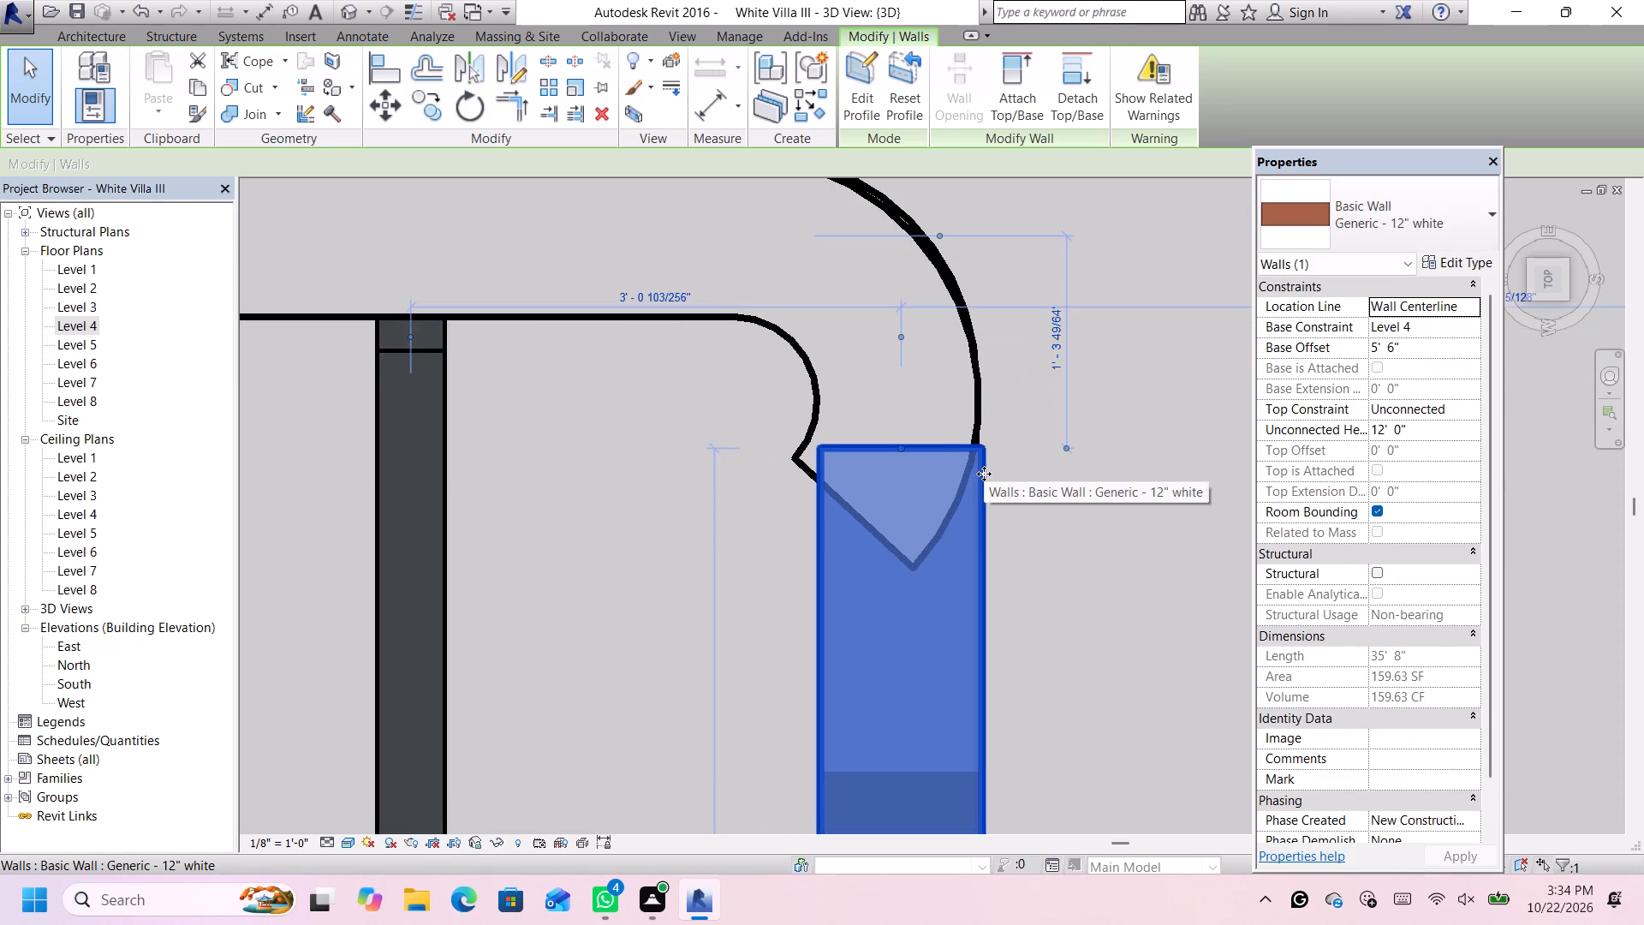
key("Left")
scroll(981, 474, "down", 14)
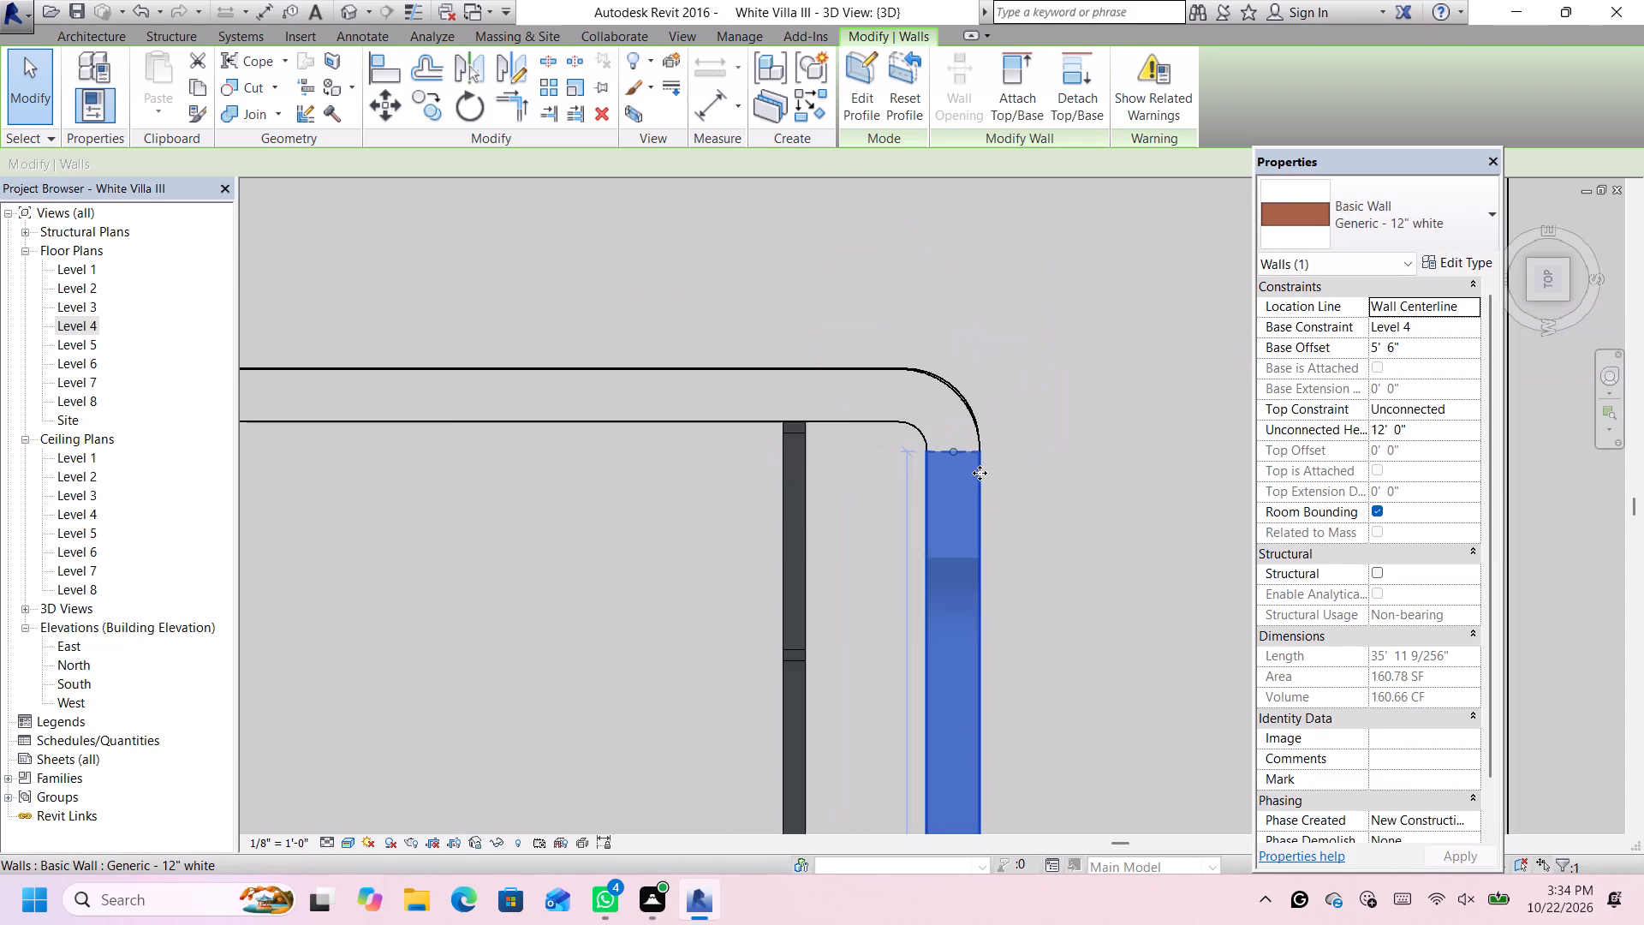
Extend the south wall's west end along the curved wall's leg for a 39' 0" length, and clear the selection.
scroll(980, 473, "down", 11)
scroll(990, 679, "up", 11)
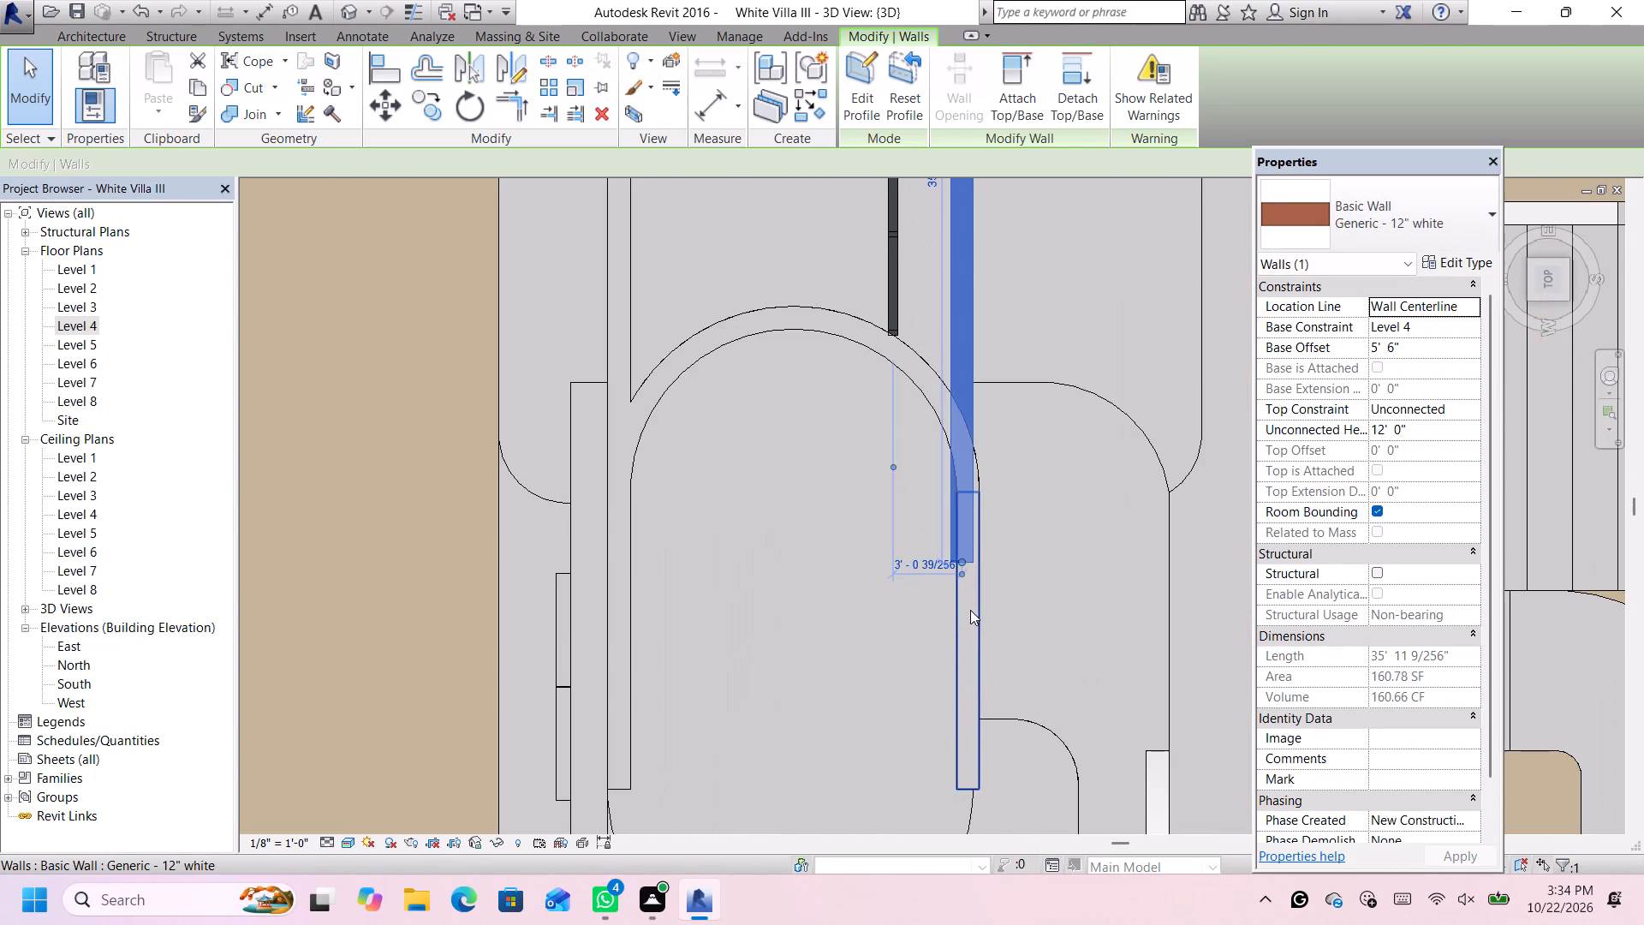
scroll(961, 564, "up", 2)
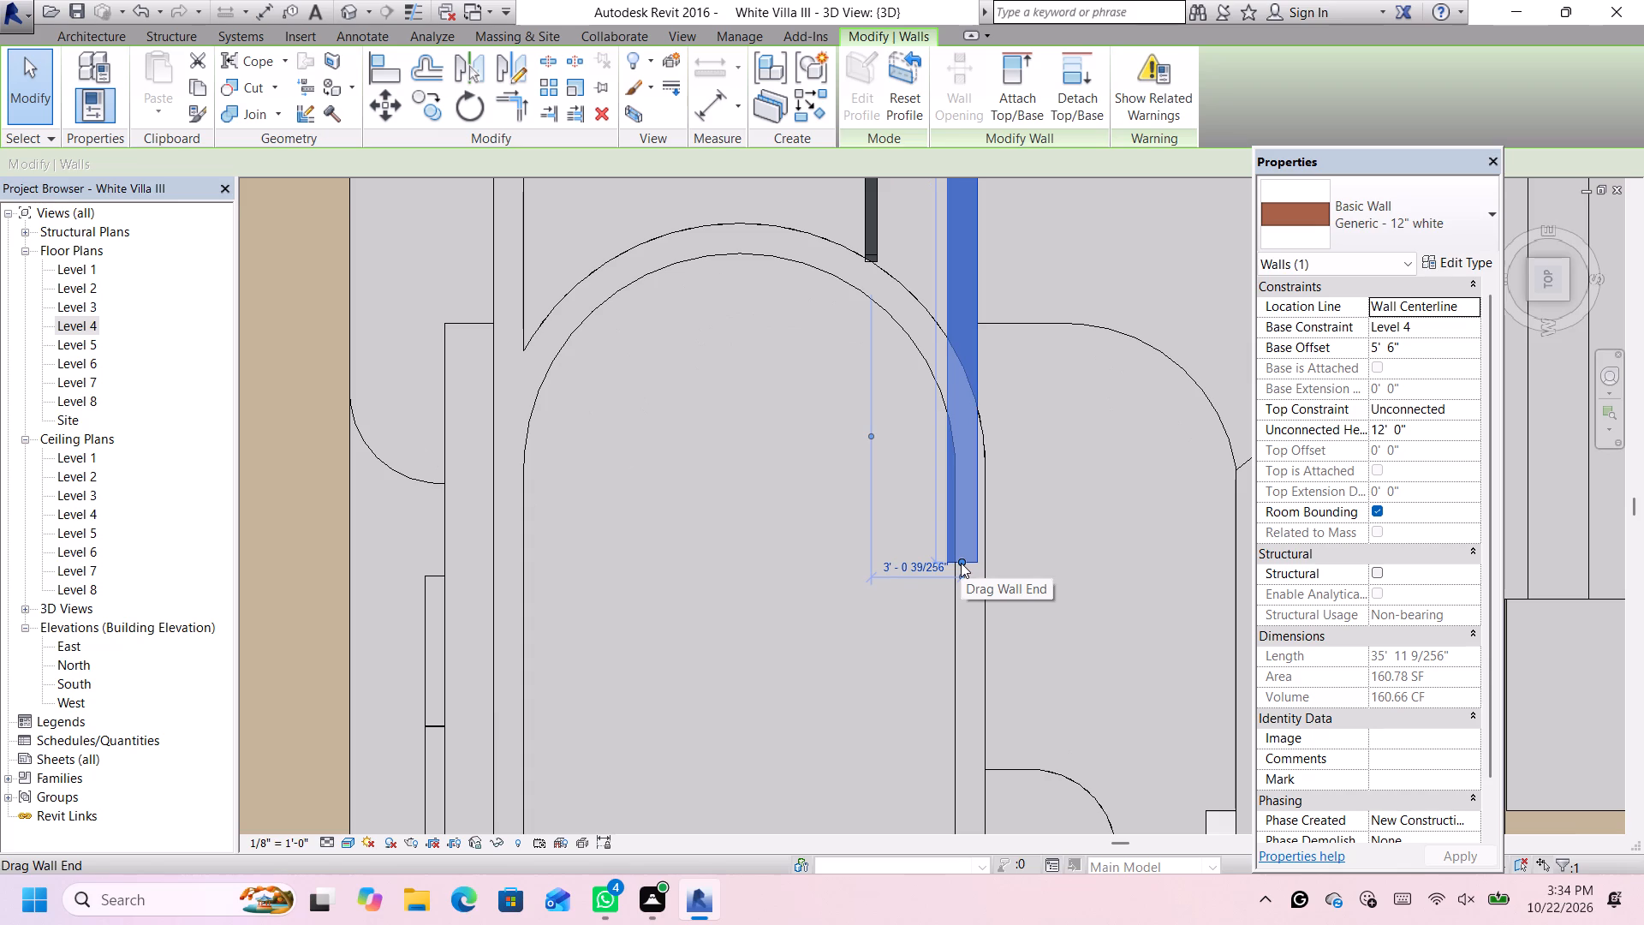
left_click_drag(961, 563, 979, 656)
scroll(979, 656, "down", 14)
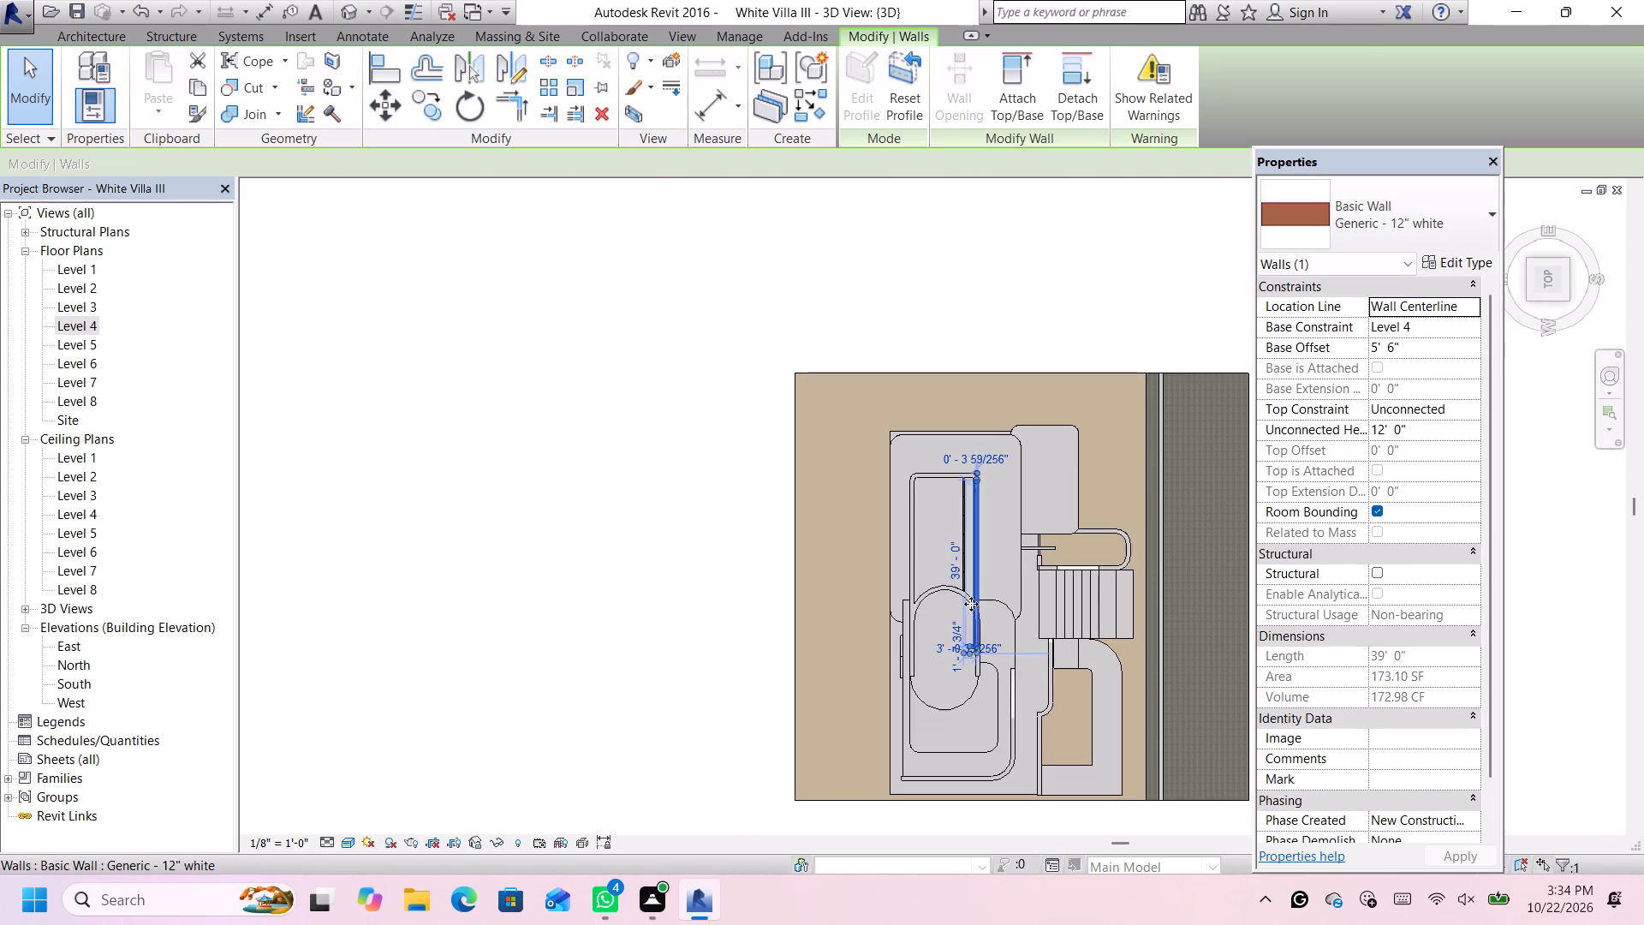
left_click(1041, 327)
Nudge the curved wall's 13' 0" straight south leg north to sit inside the long south wall, and clear the selection.
scroll(967, 540, "up", 4)
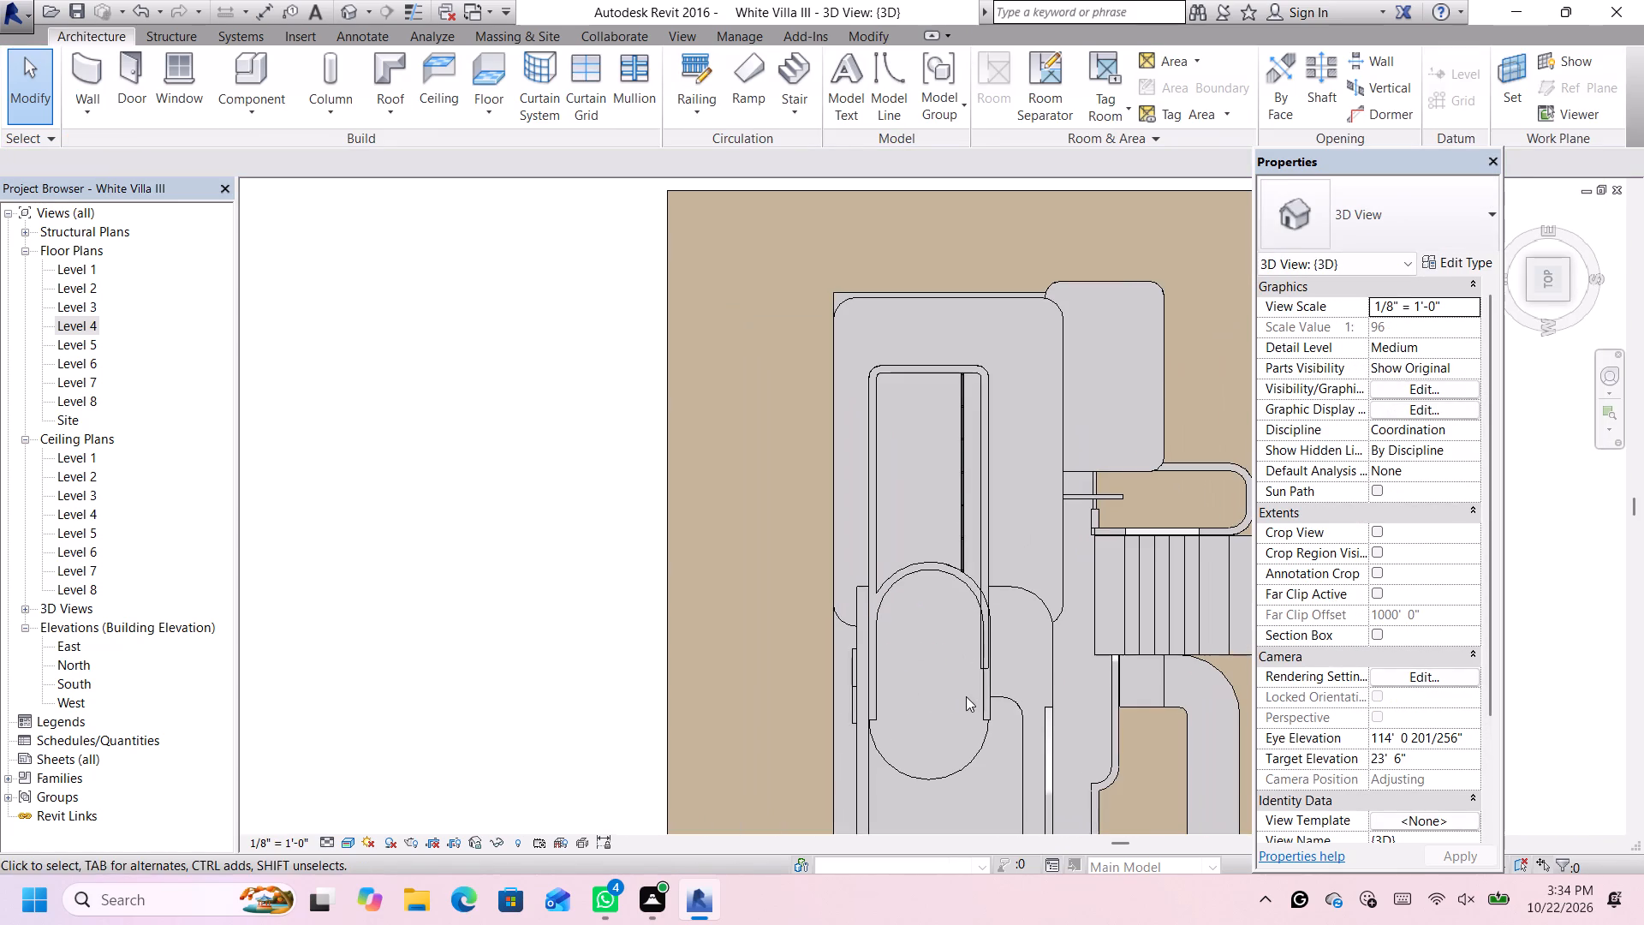
left_click(989, 677)
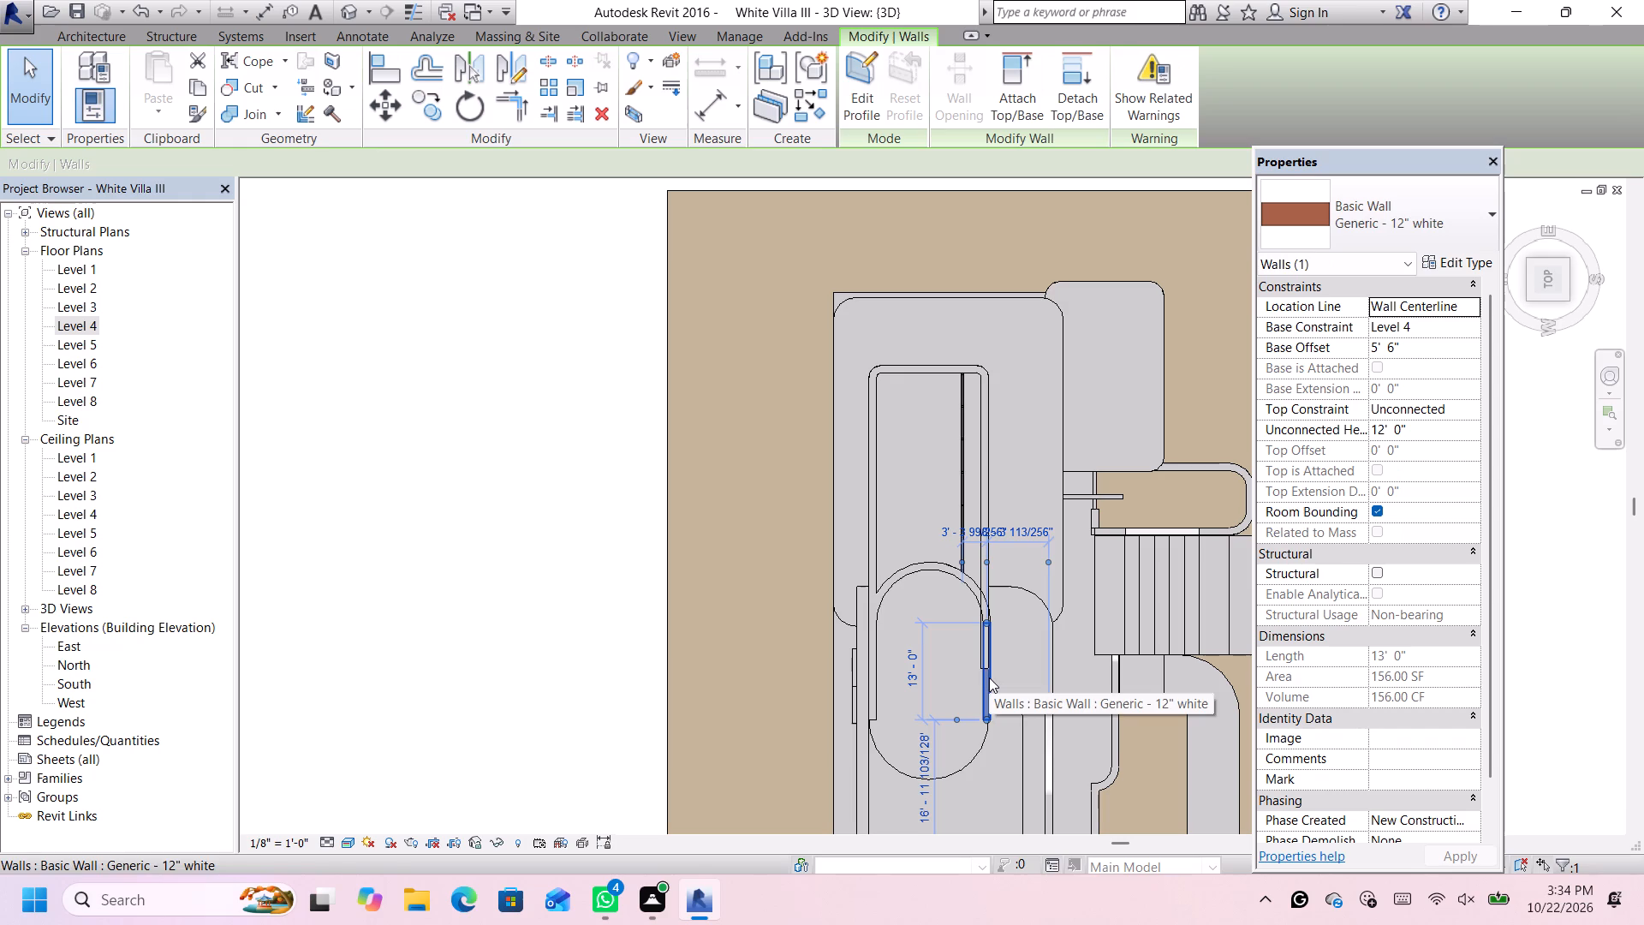
key("Left")
key("Left")
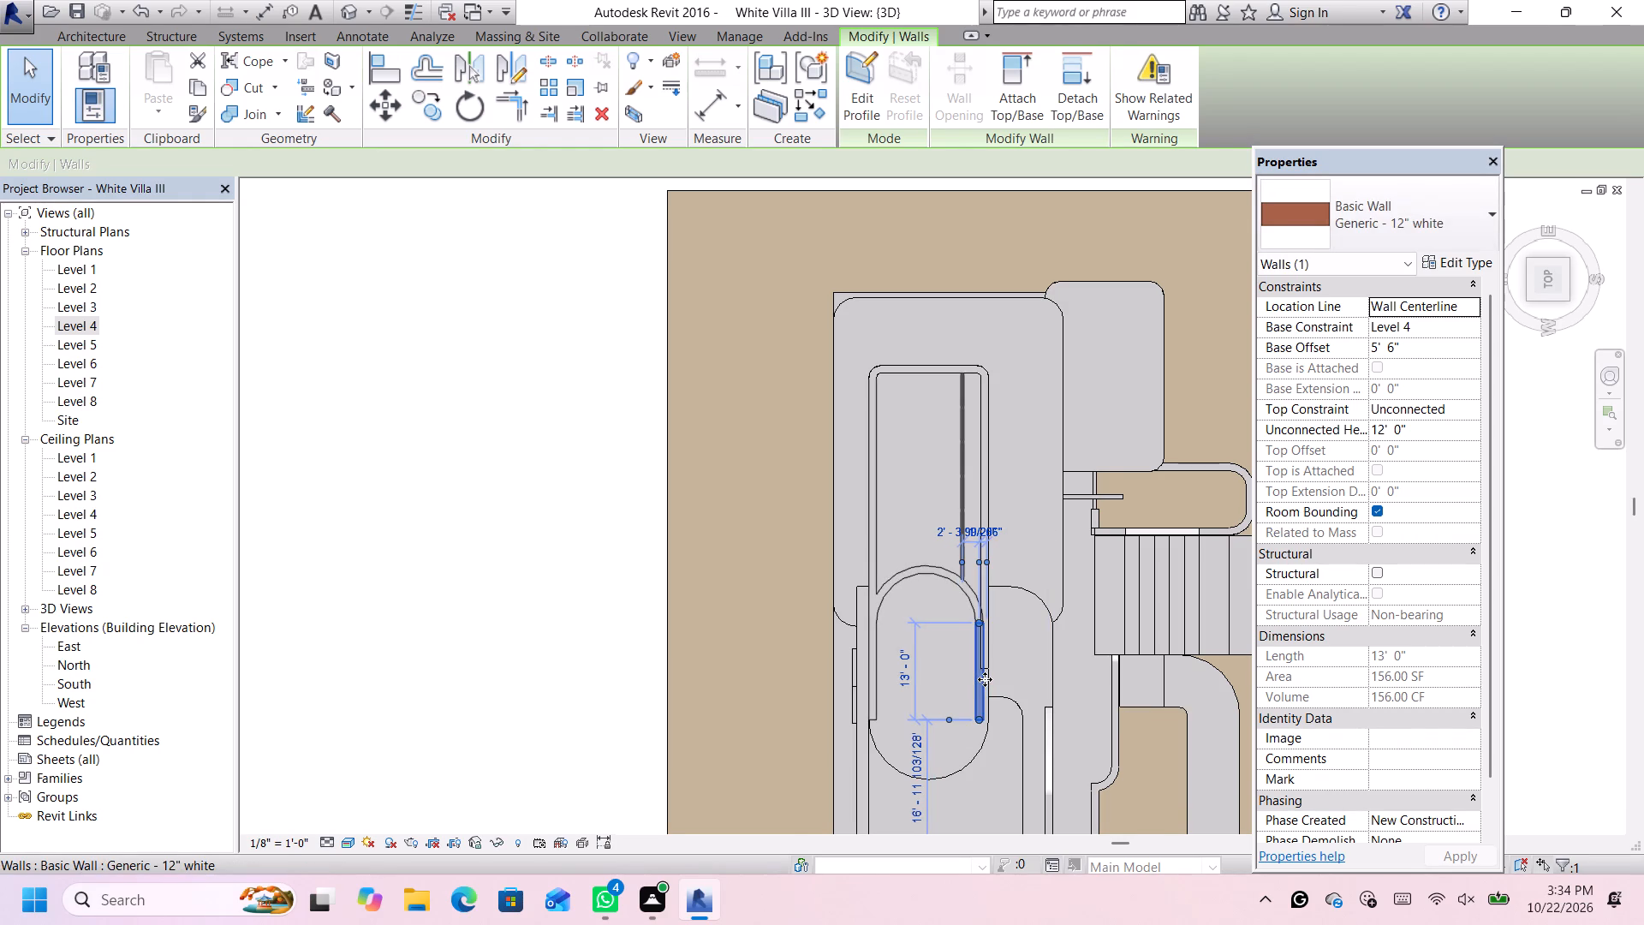
scroll(985, 676, "up", 2)
scroll(998, 602, "up", 1)
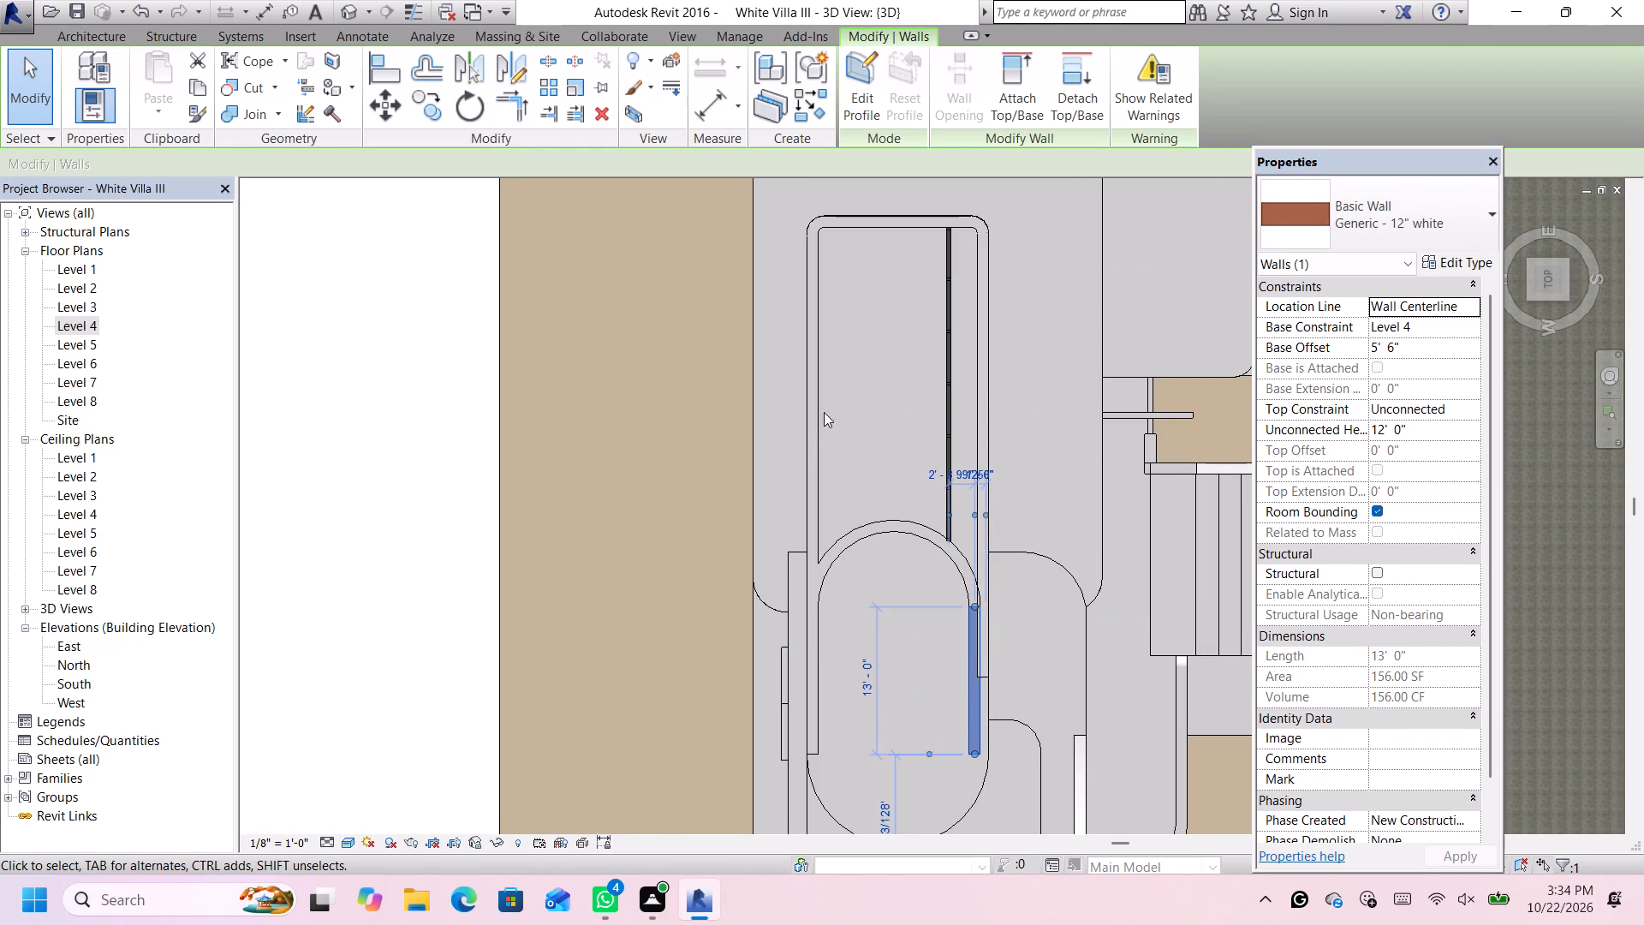
left_click(688, 516)
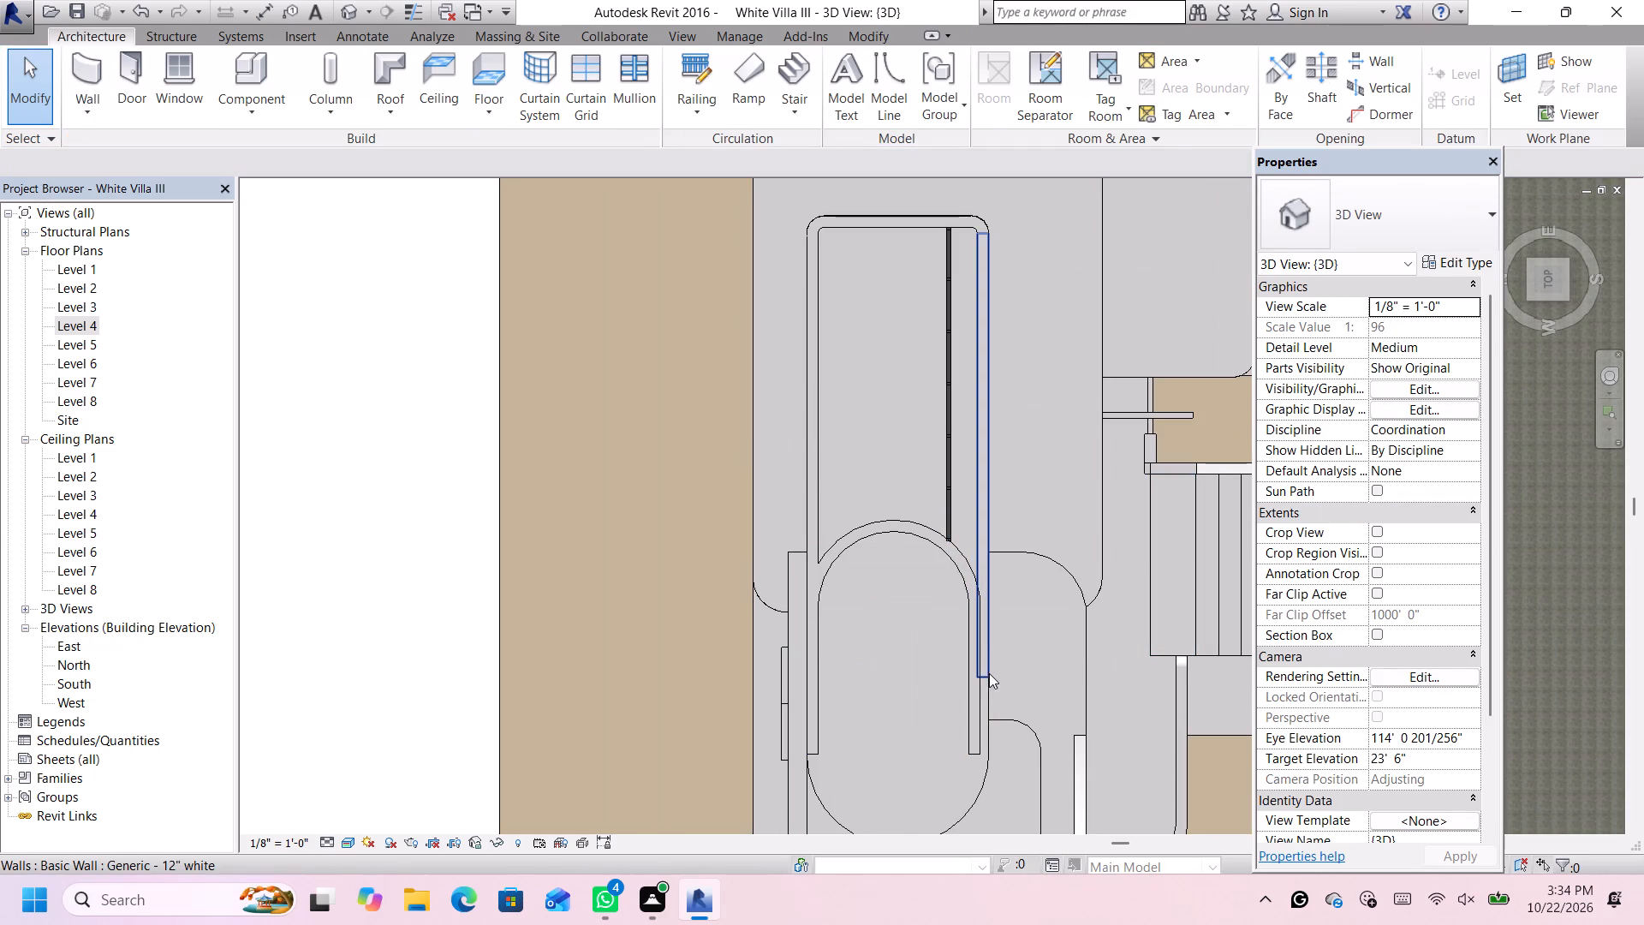
Extend the long south wall's west end beyond the end of the curved wall's straight leg, and clear the selection.
left_click(985, 674)
left_click_drag(980, 674, 979, 774)
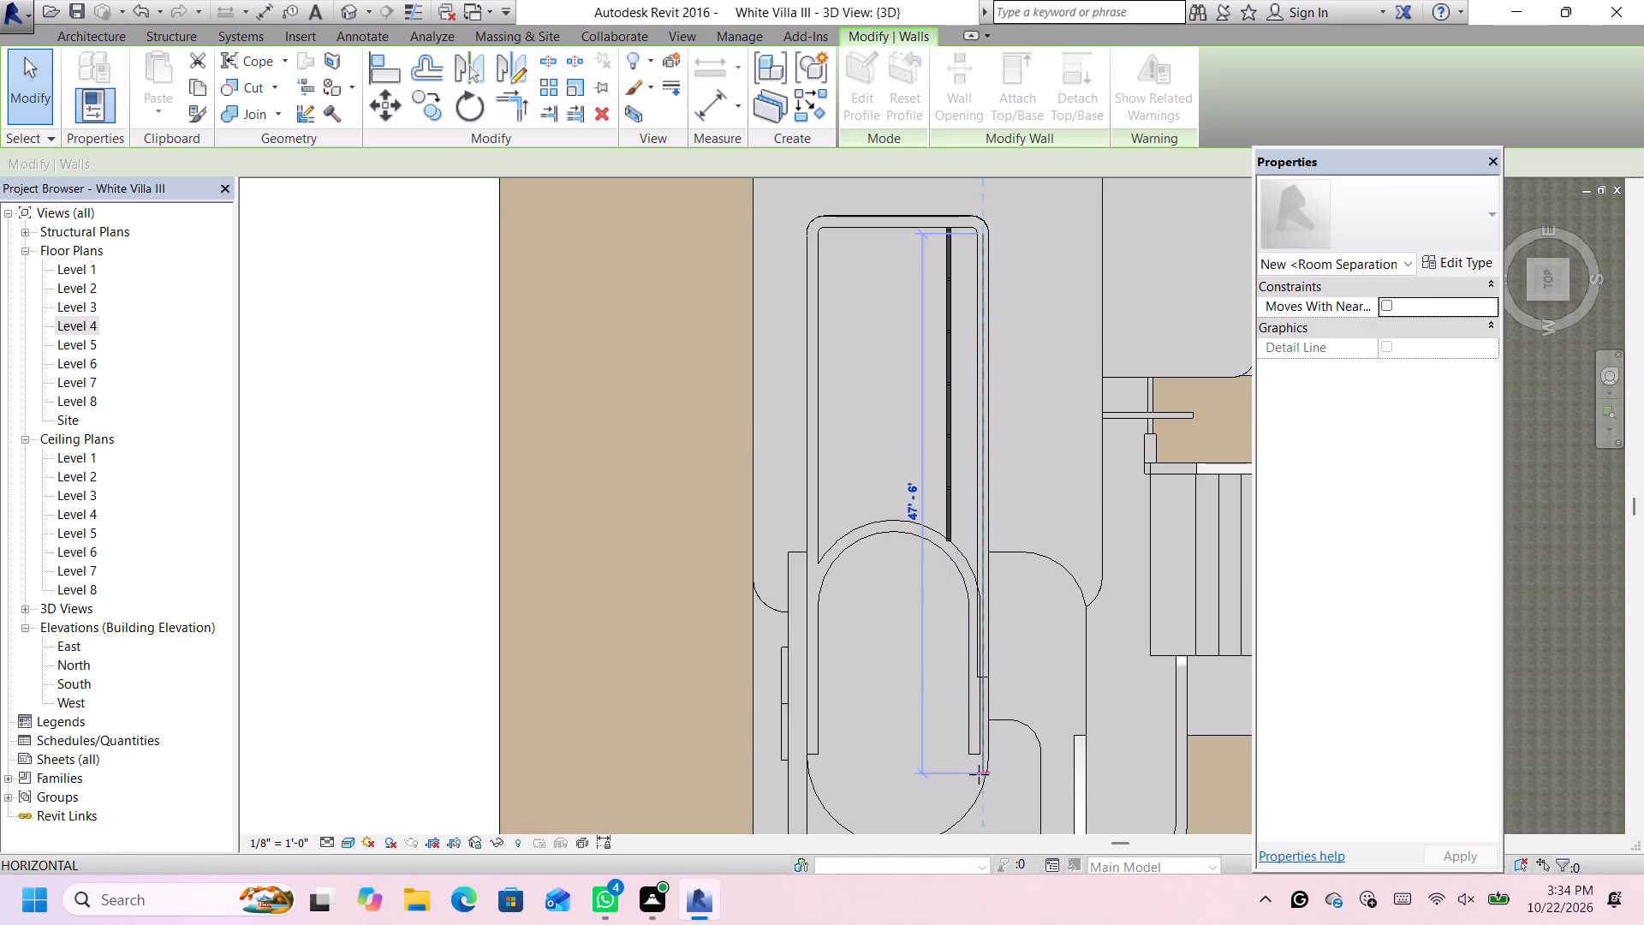
left_click_drag(979, 774, 977, 787)
scroll(984, 755, "down", 7)
left_click(1015, 411)
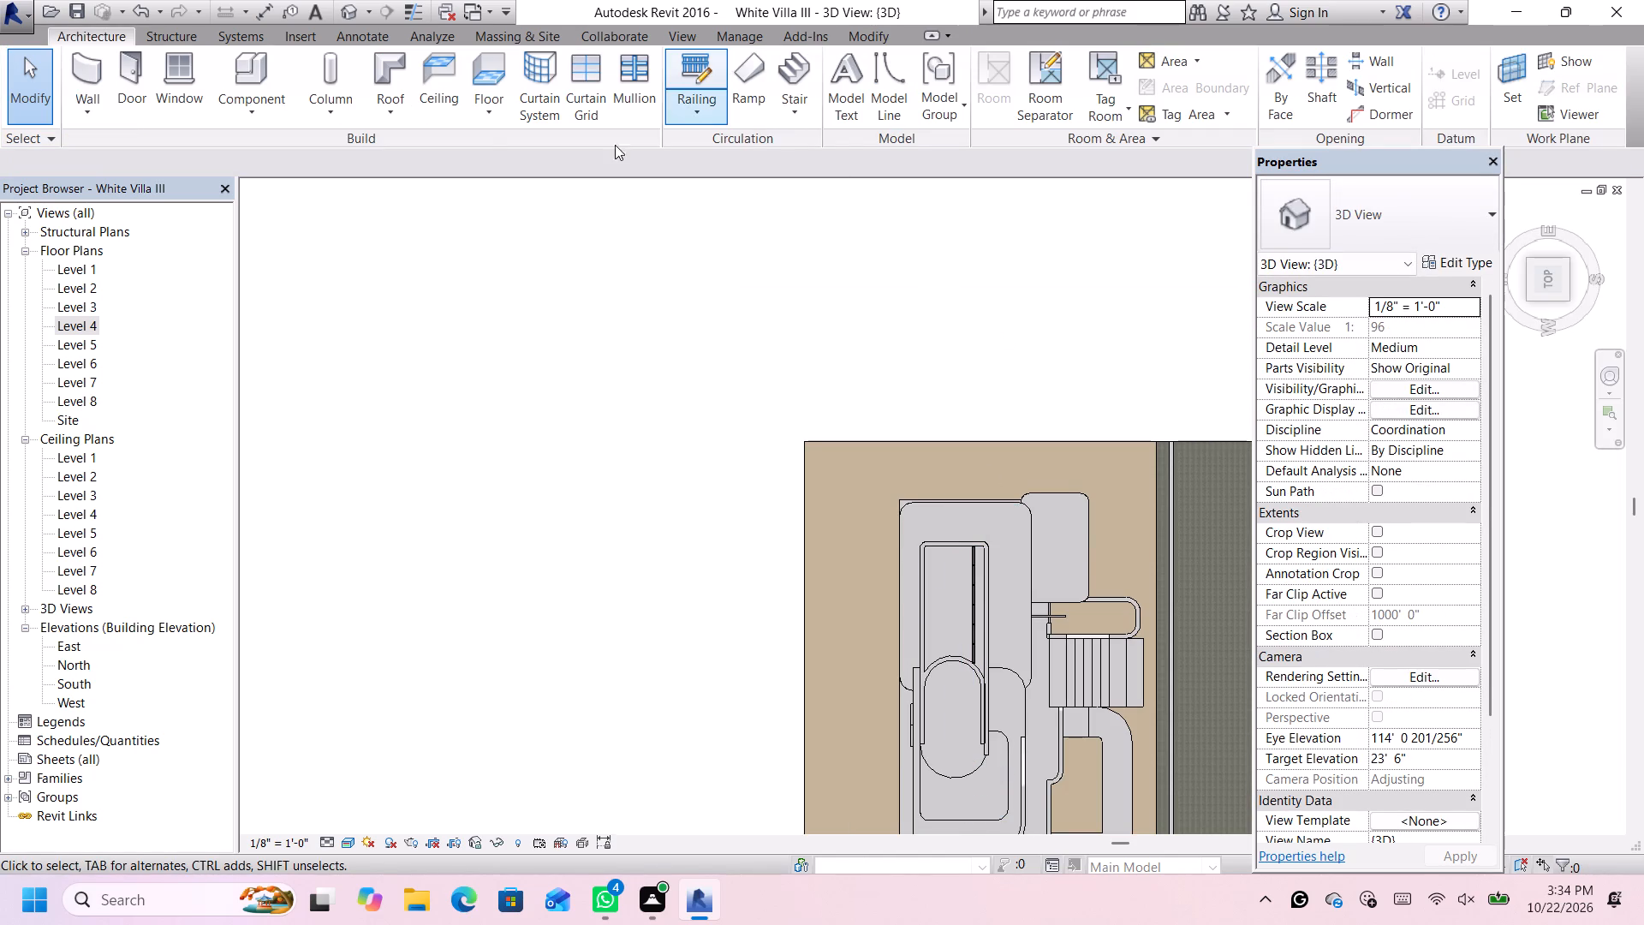
Switch to the southwest isometric view, dismiss the pop-up notification, and examine the upper level's extended south wall and its opening.
left_click(348, 9)
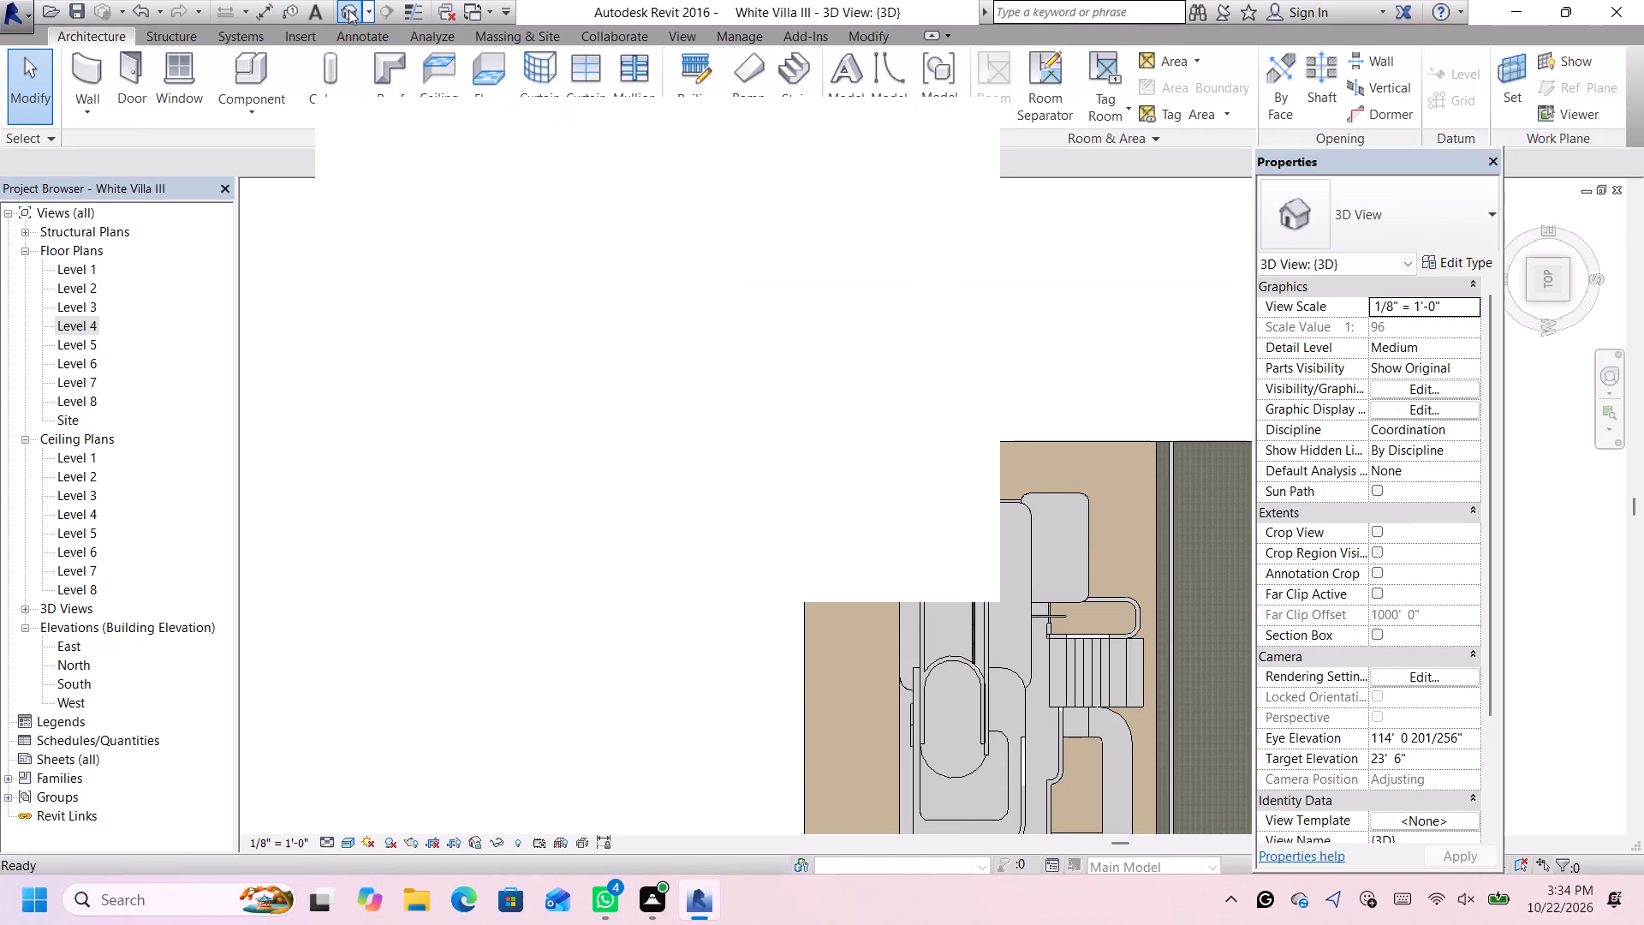
left_click(348, 12)
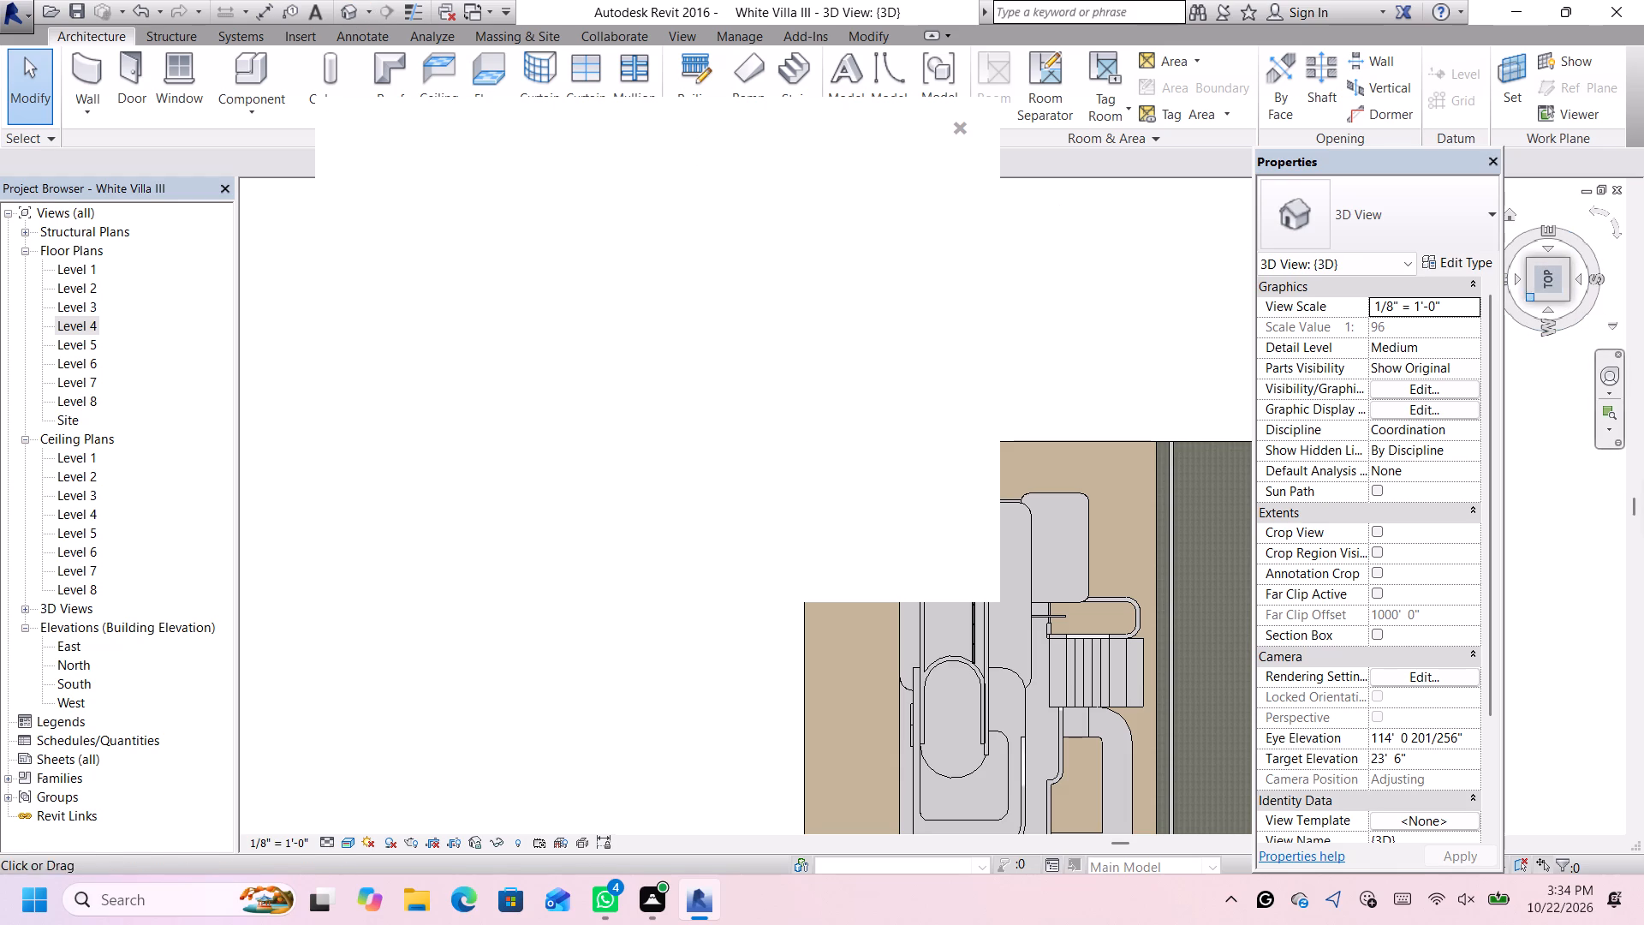
left_click(1566, 300)
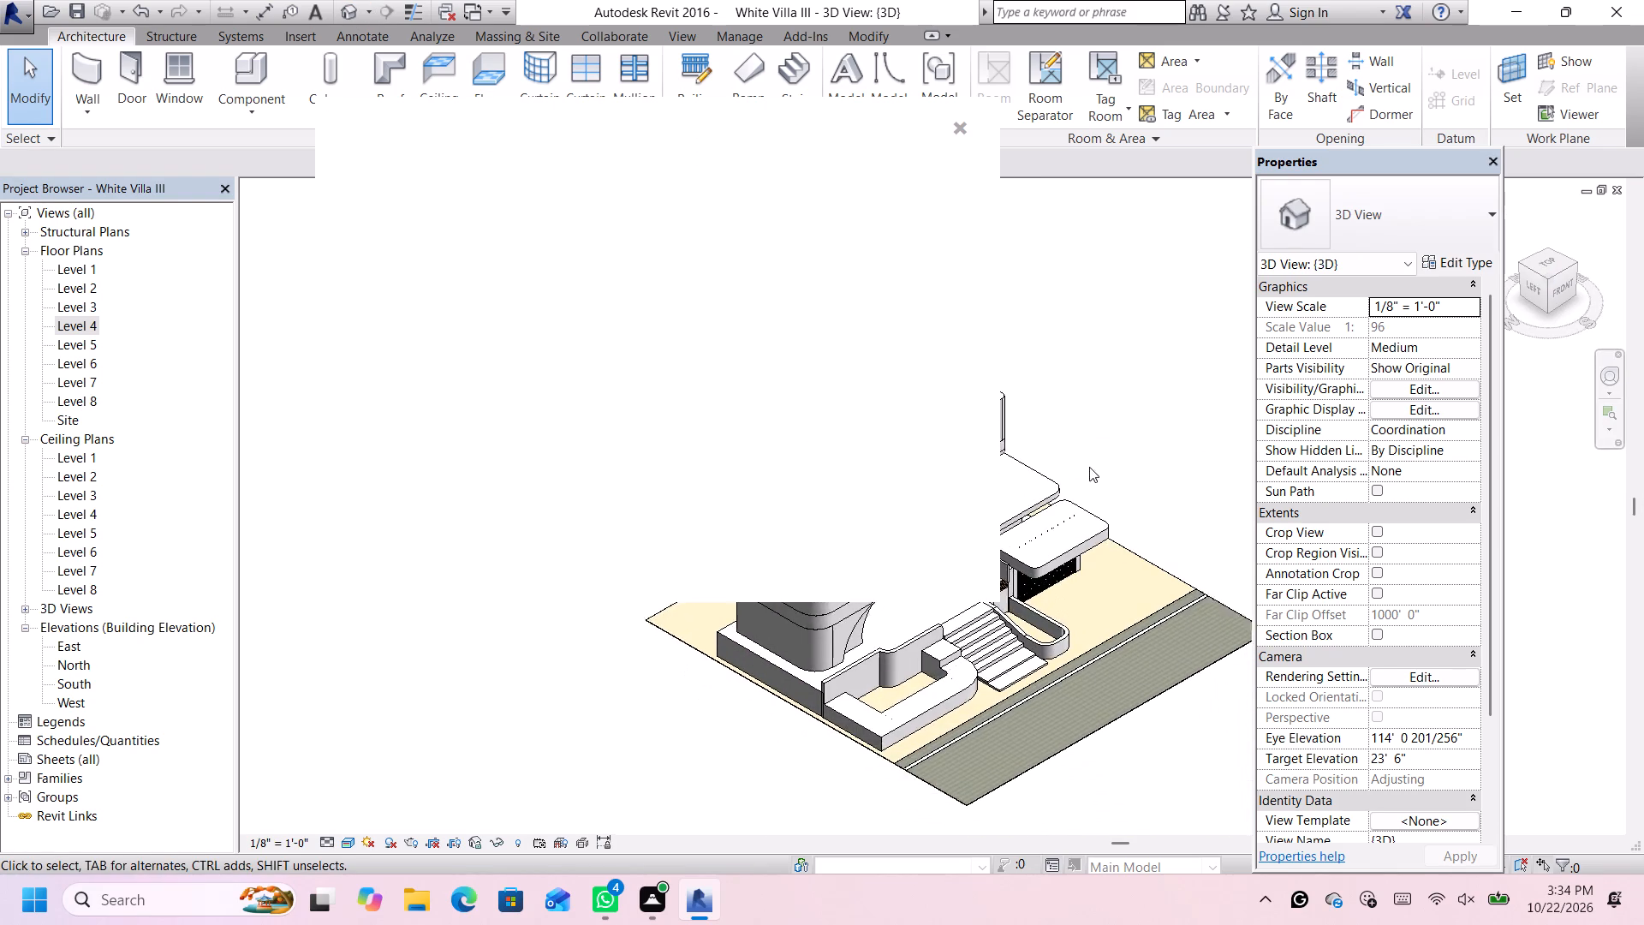
left_click(958, 116)
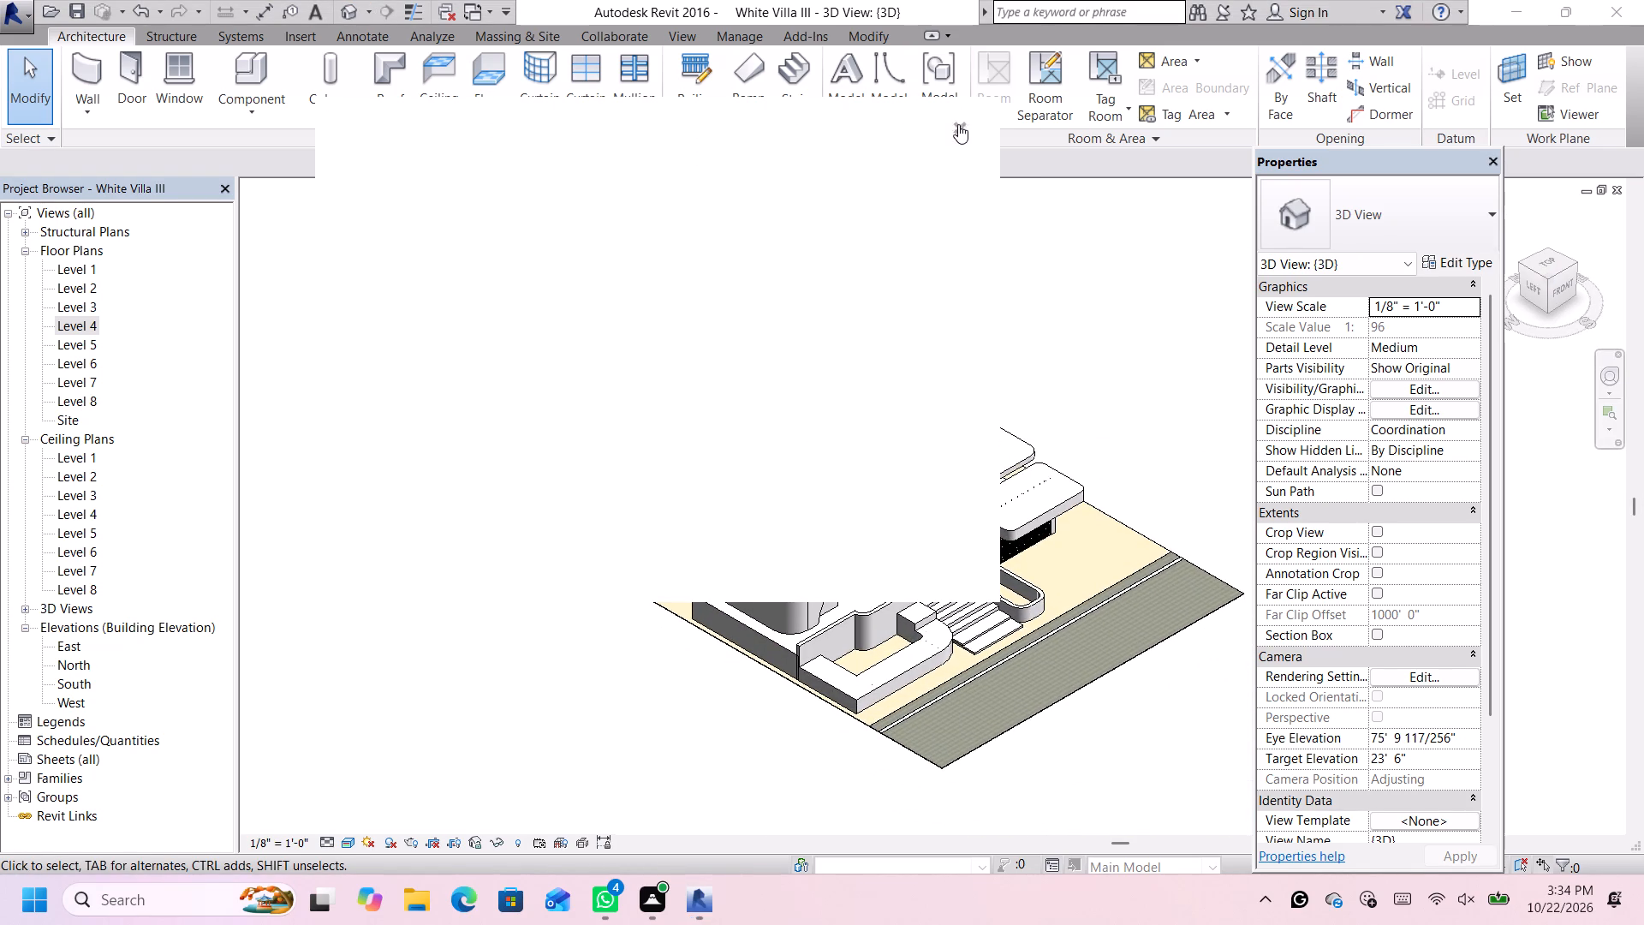
scroll(1048, 314, "up", 1)
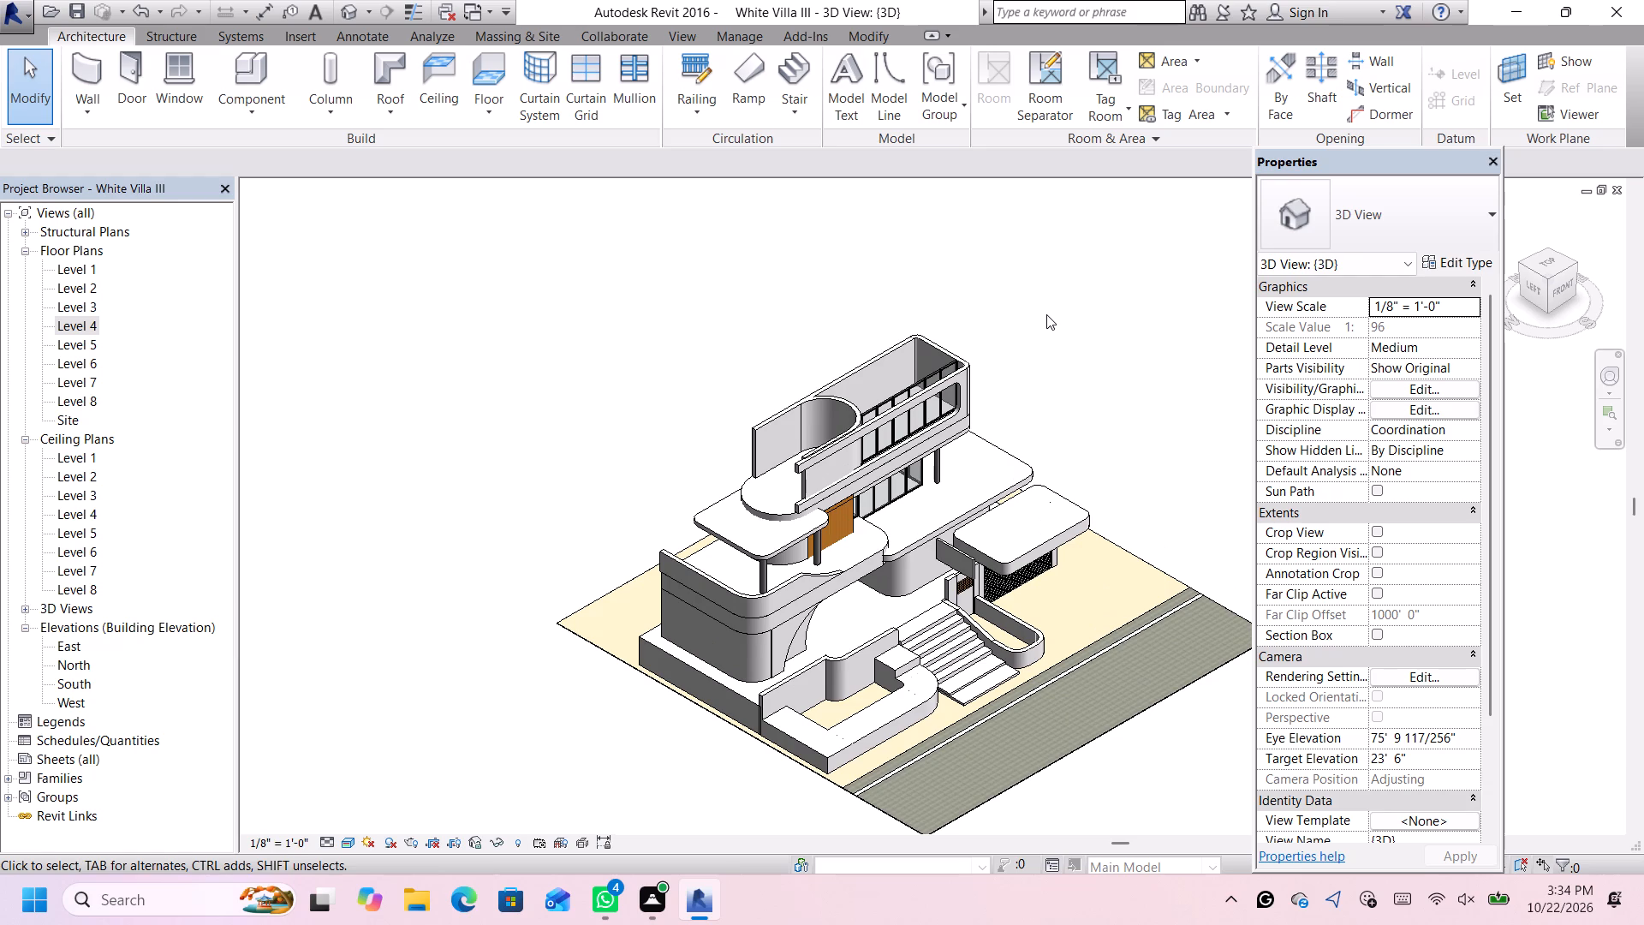
left_click(961, 289)
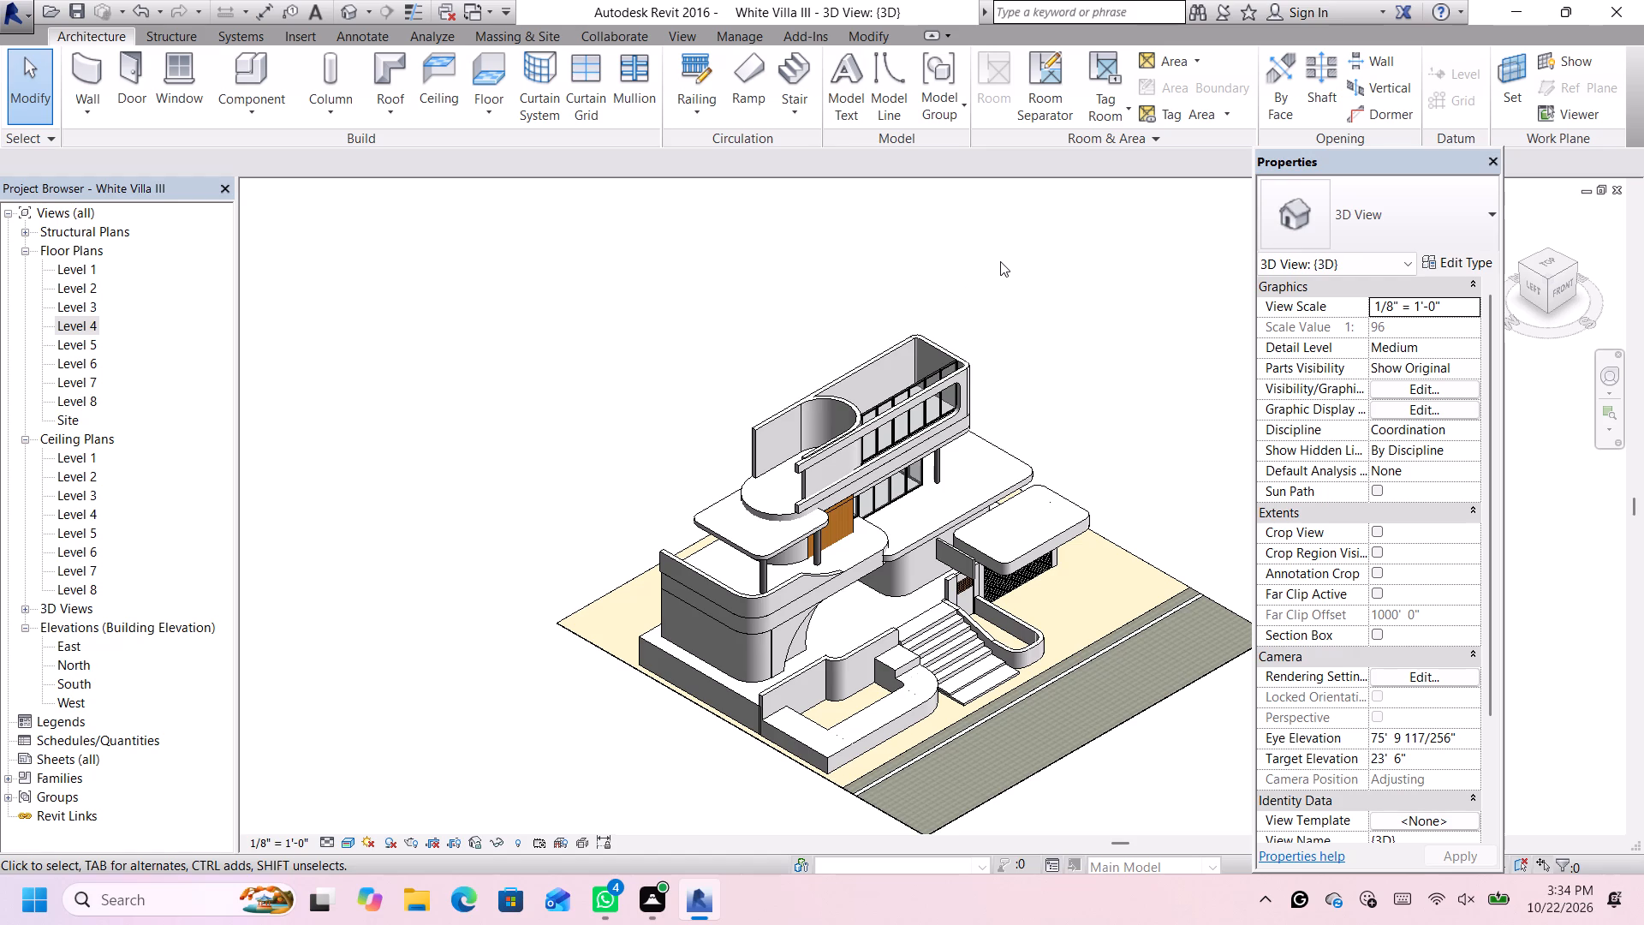
scroll(1019, 418, "up", 8)
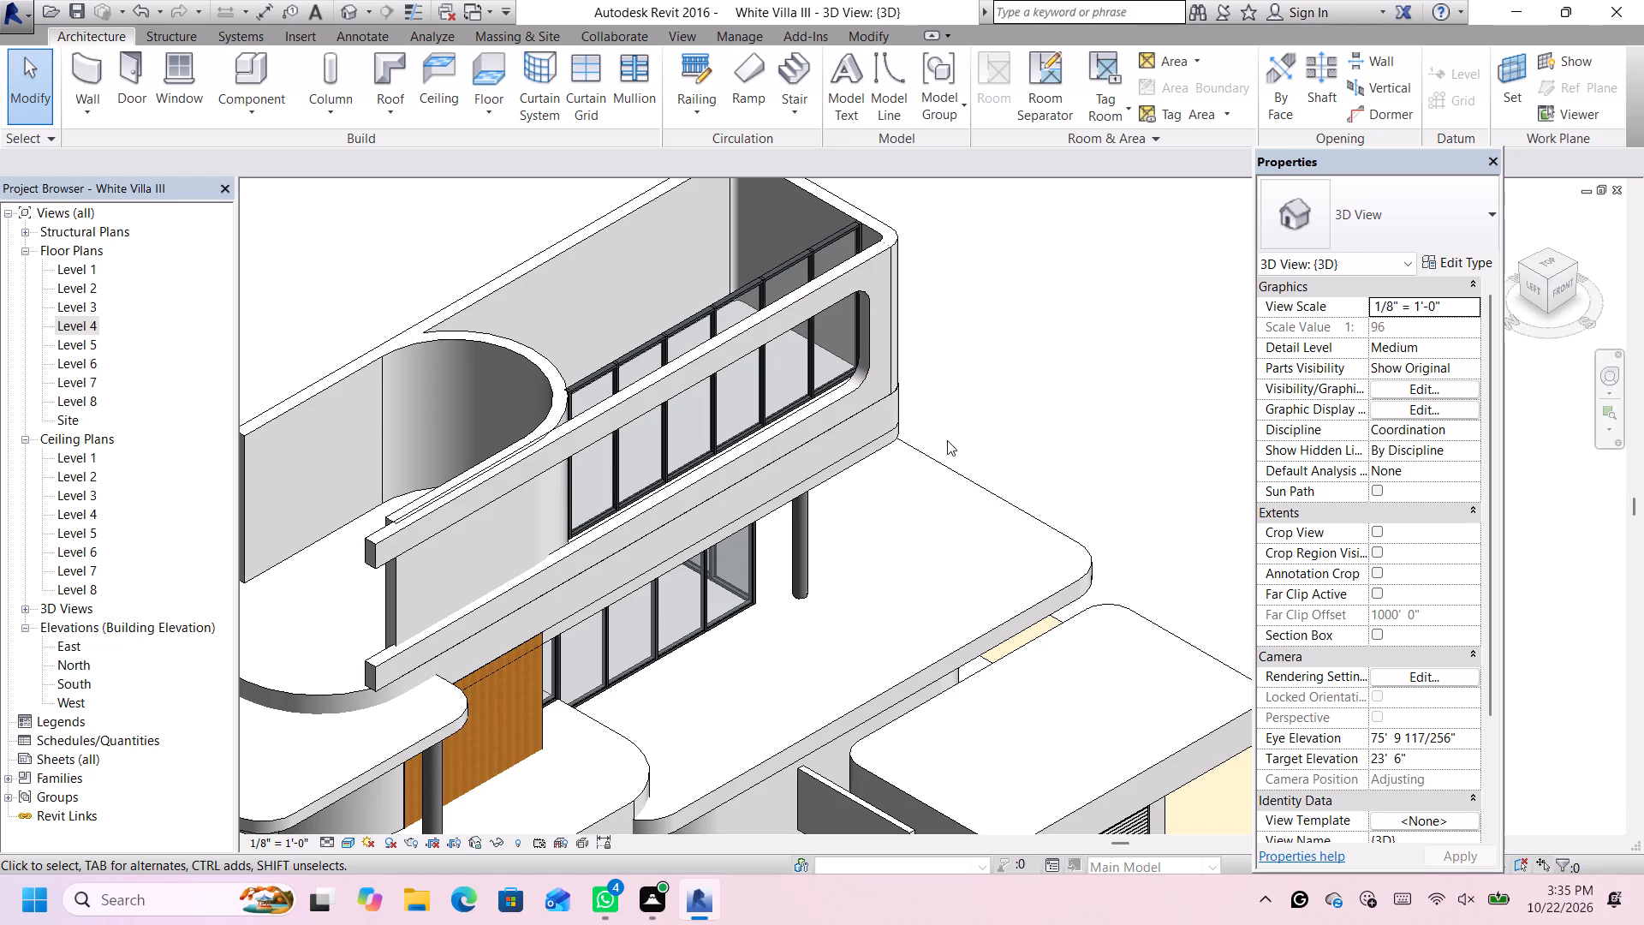
scroll(723, 381, "down", 4)
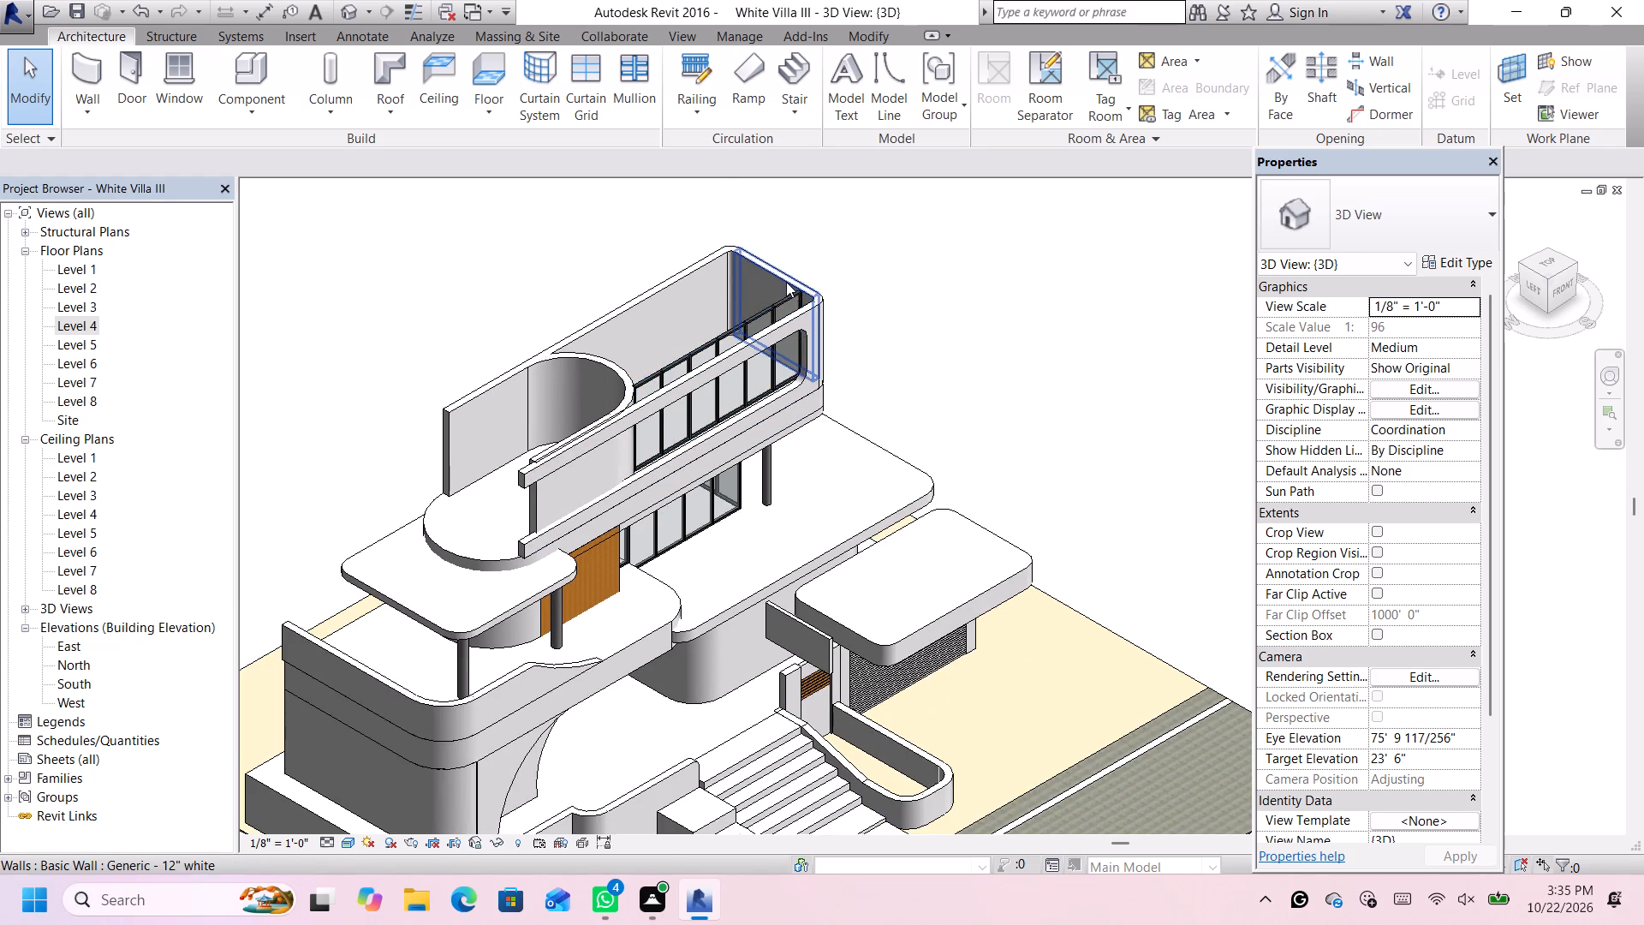
middle_click_drag(786, 282, 876, 437)
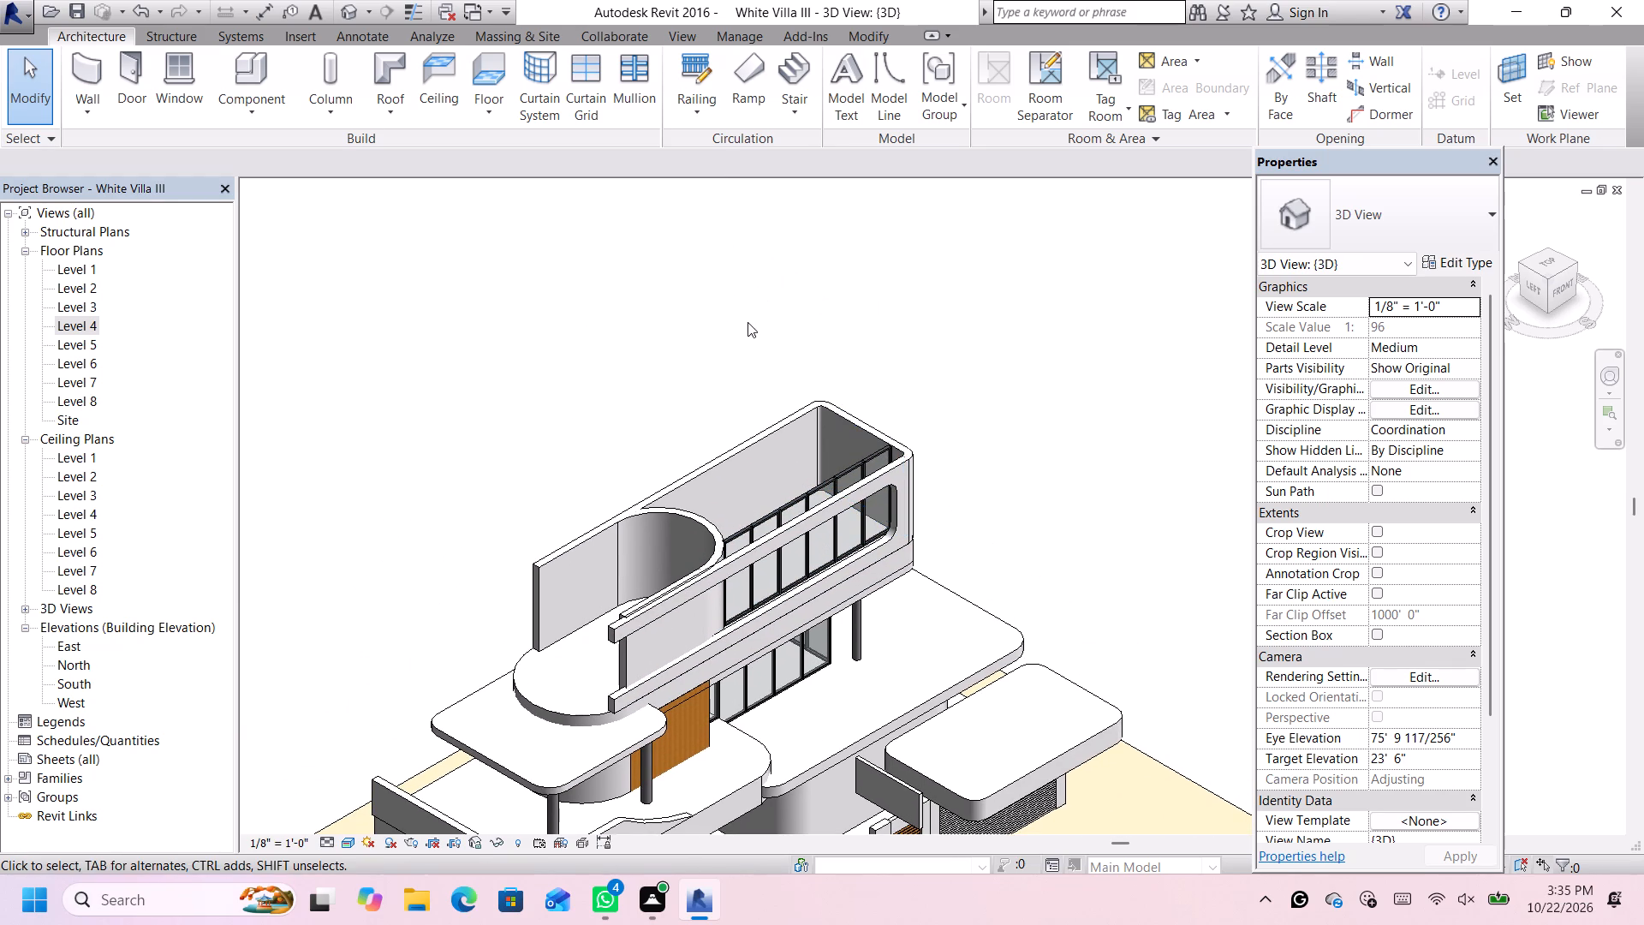
scroll(753, 397, "up", 1)
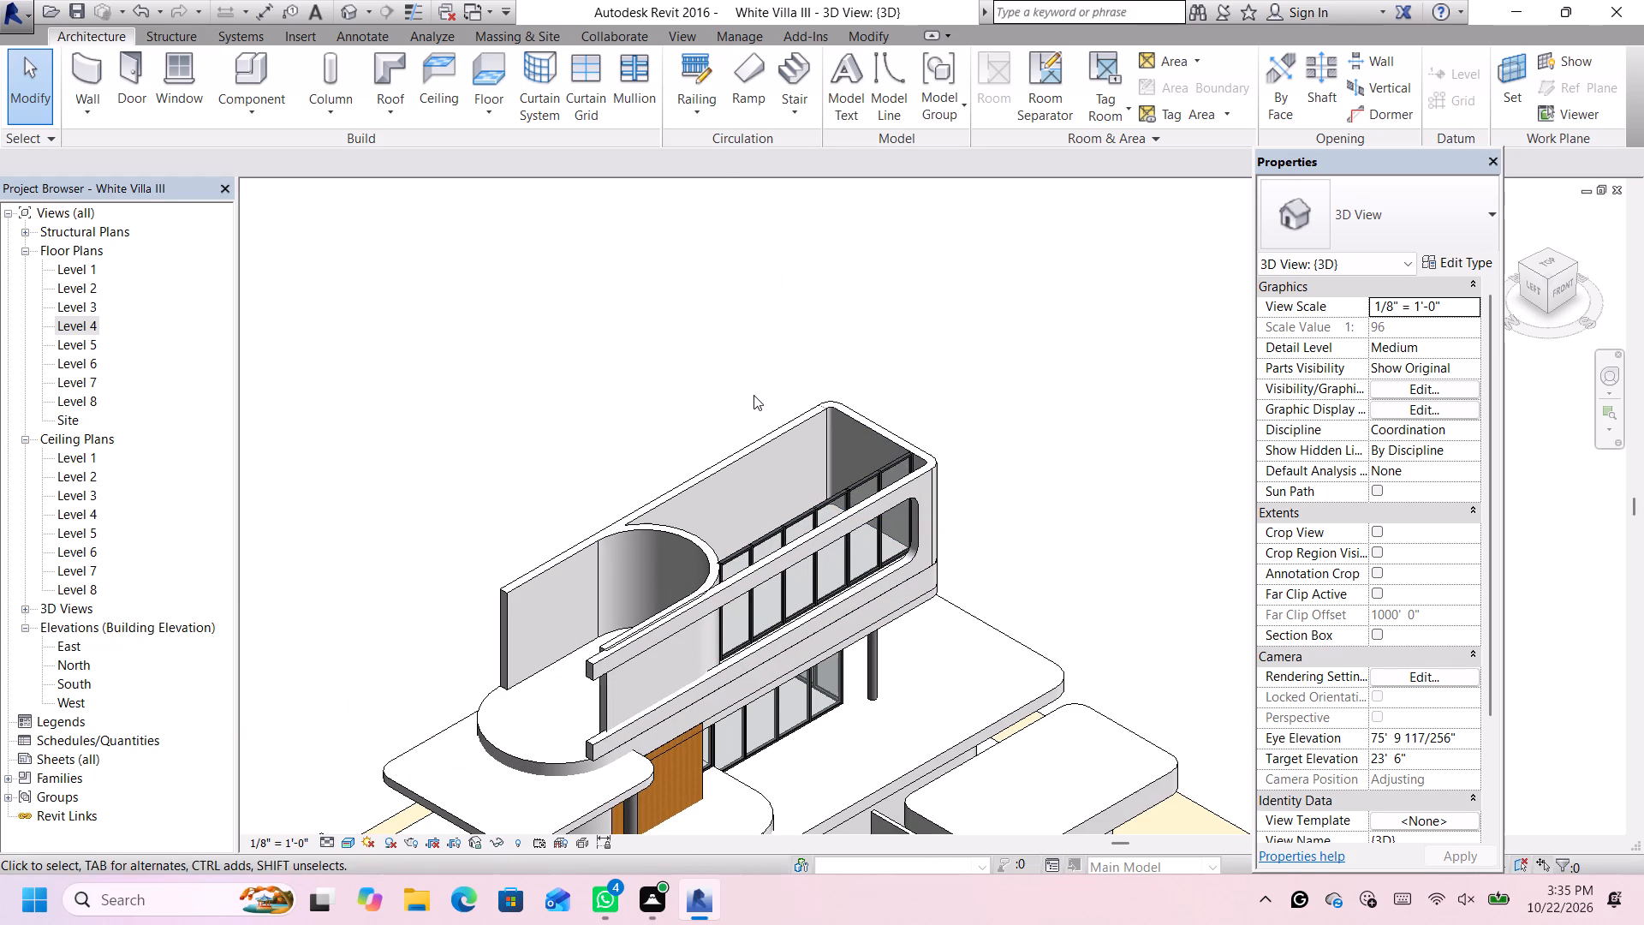
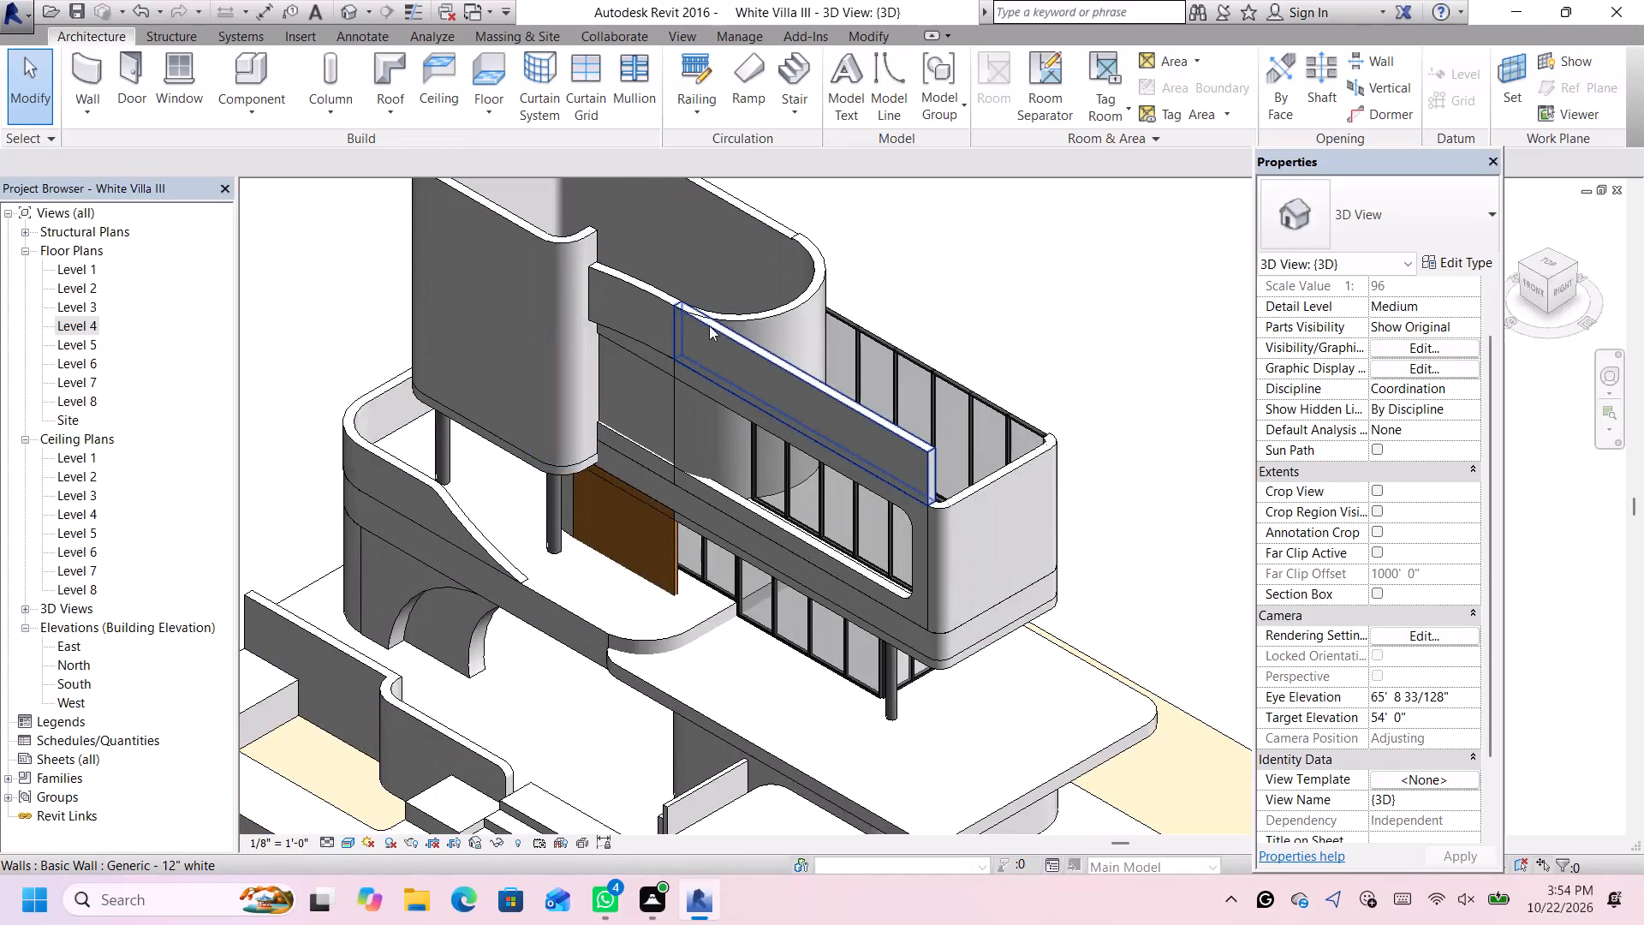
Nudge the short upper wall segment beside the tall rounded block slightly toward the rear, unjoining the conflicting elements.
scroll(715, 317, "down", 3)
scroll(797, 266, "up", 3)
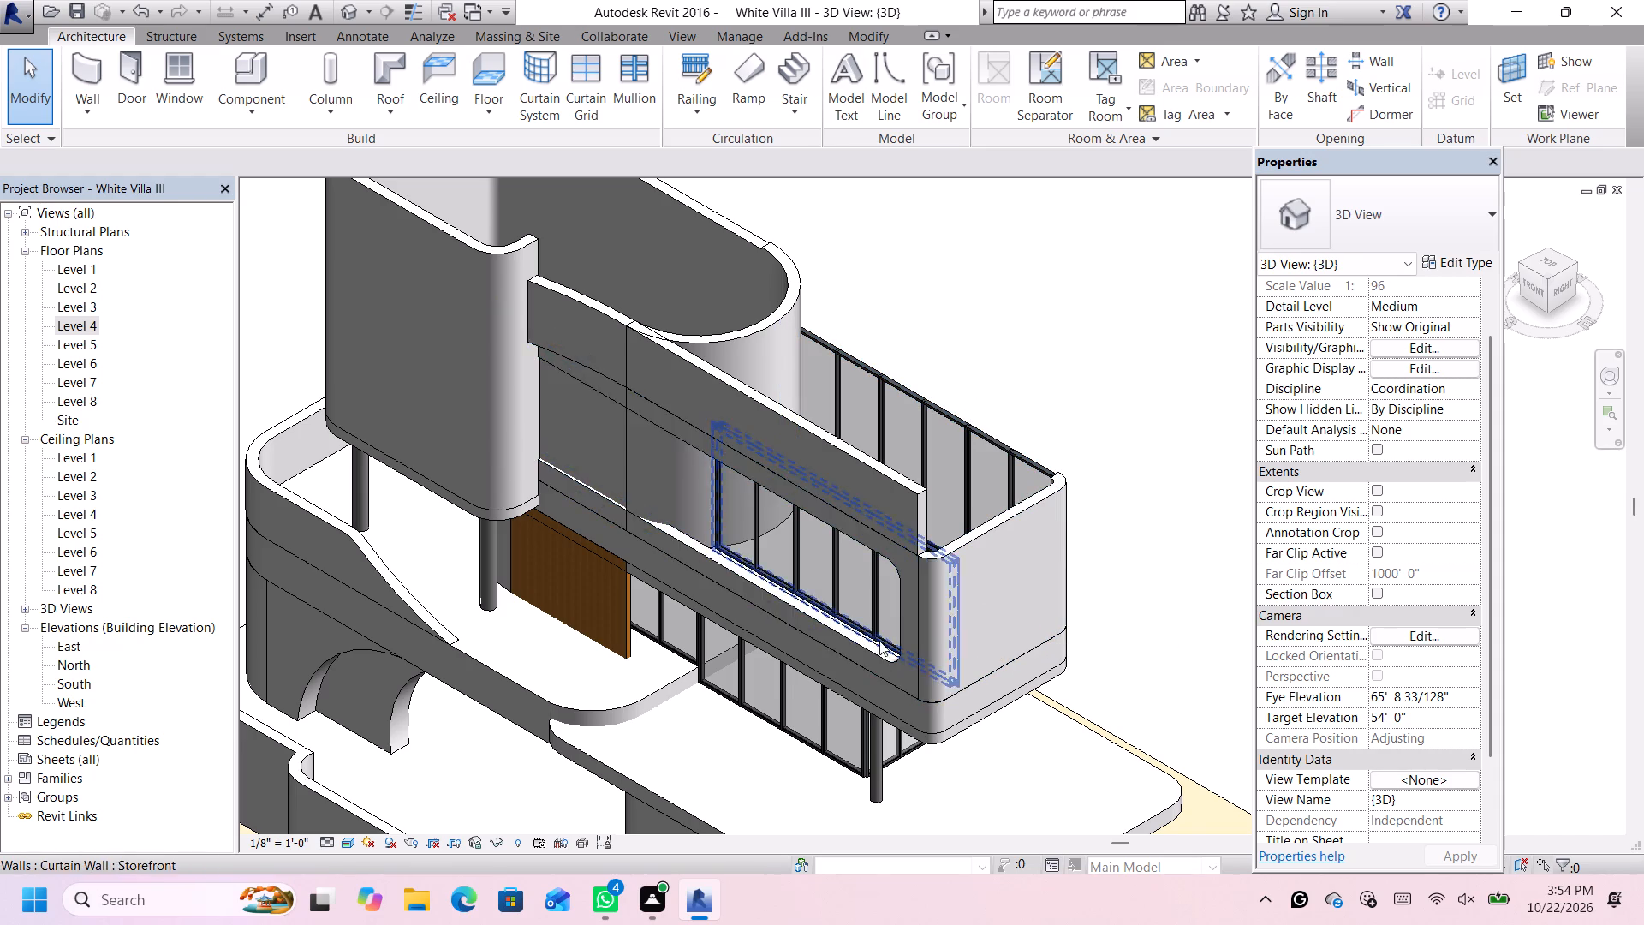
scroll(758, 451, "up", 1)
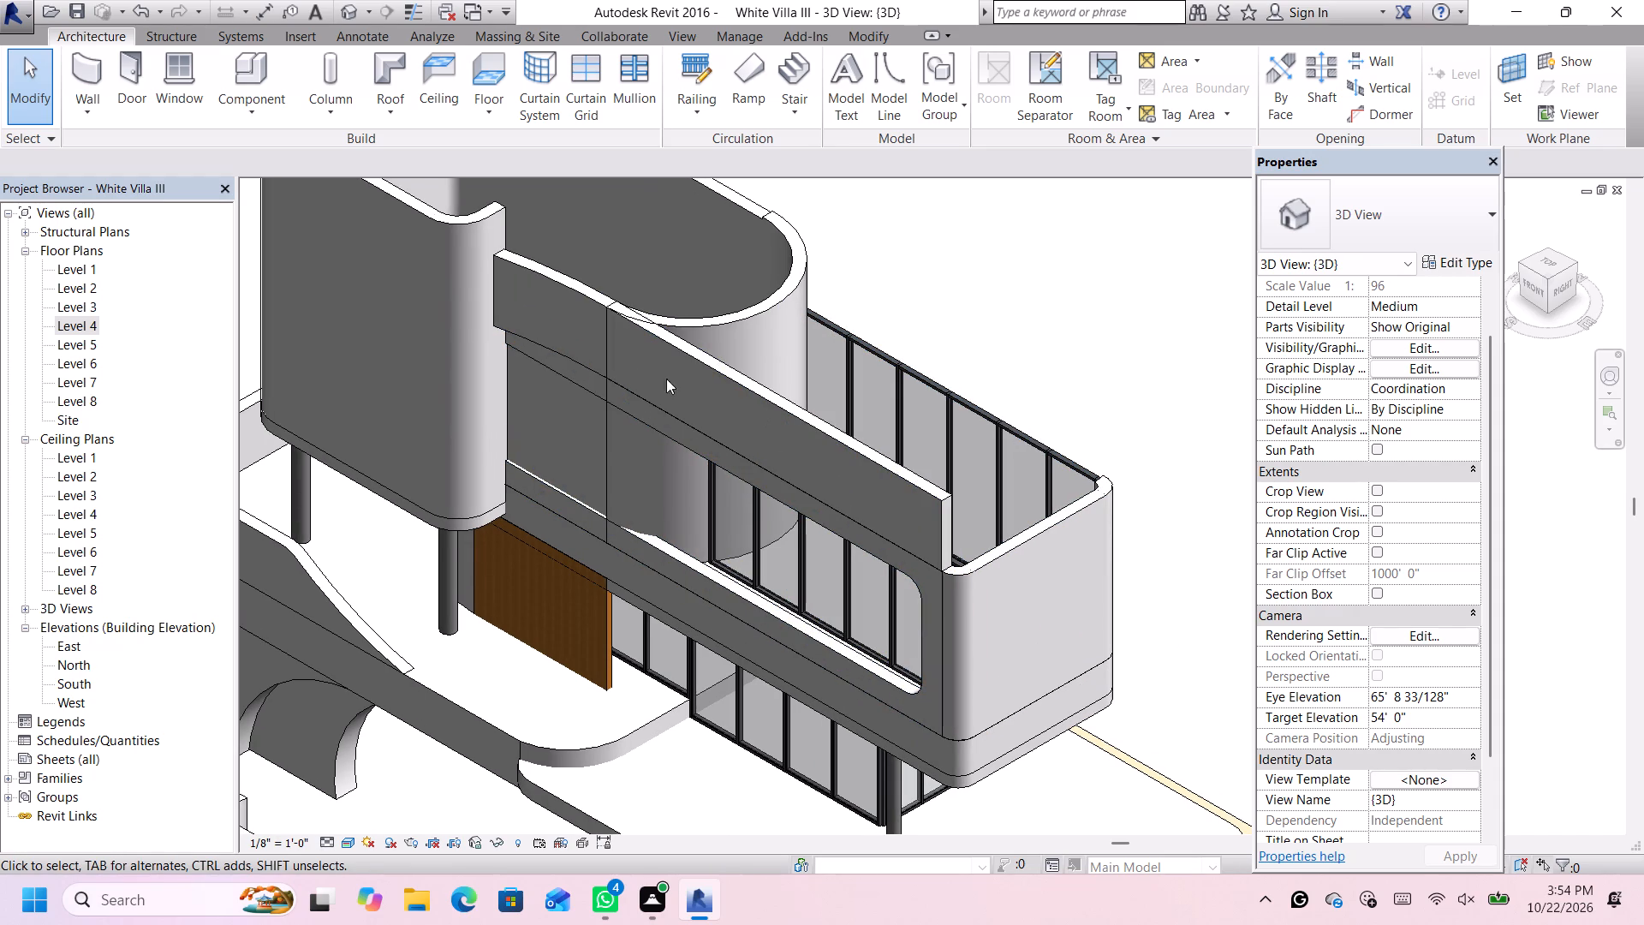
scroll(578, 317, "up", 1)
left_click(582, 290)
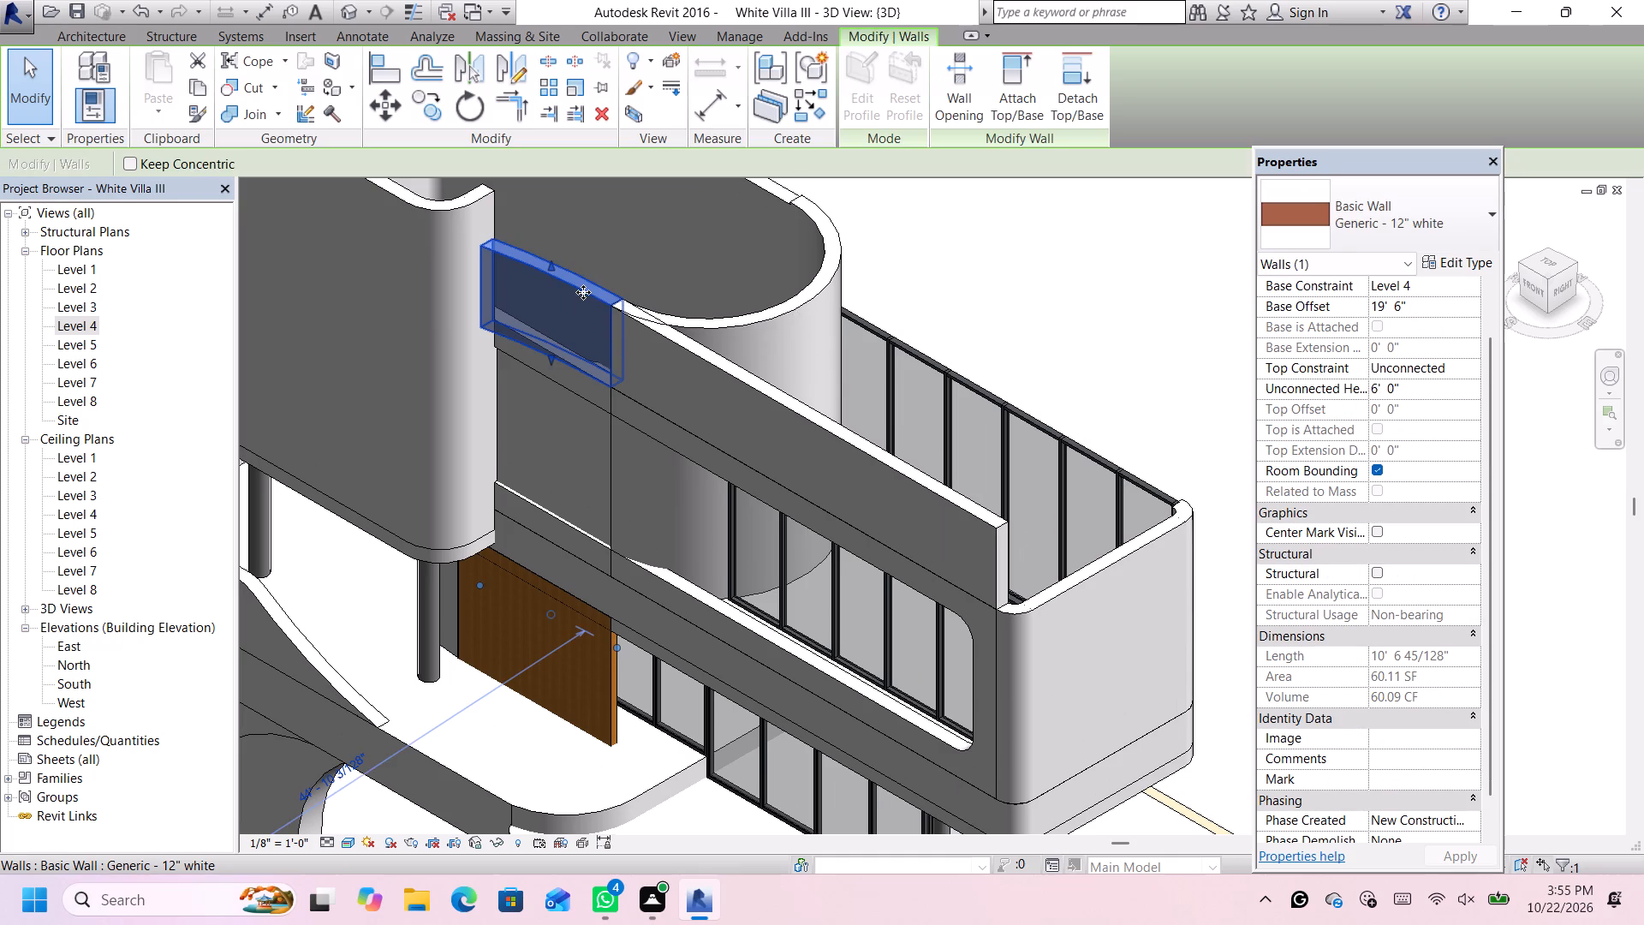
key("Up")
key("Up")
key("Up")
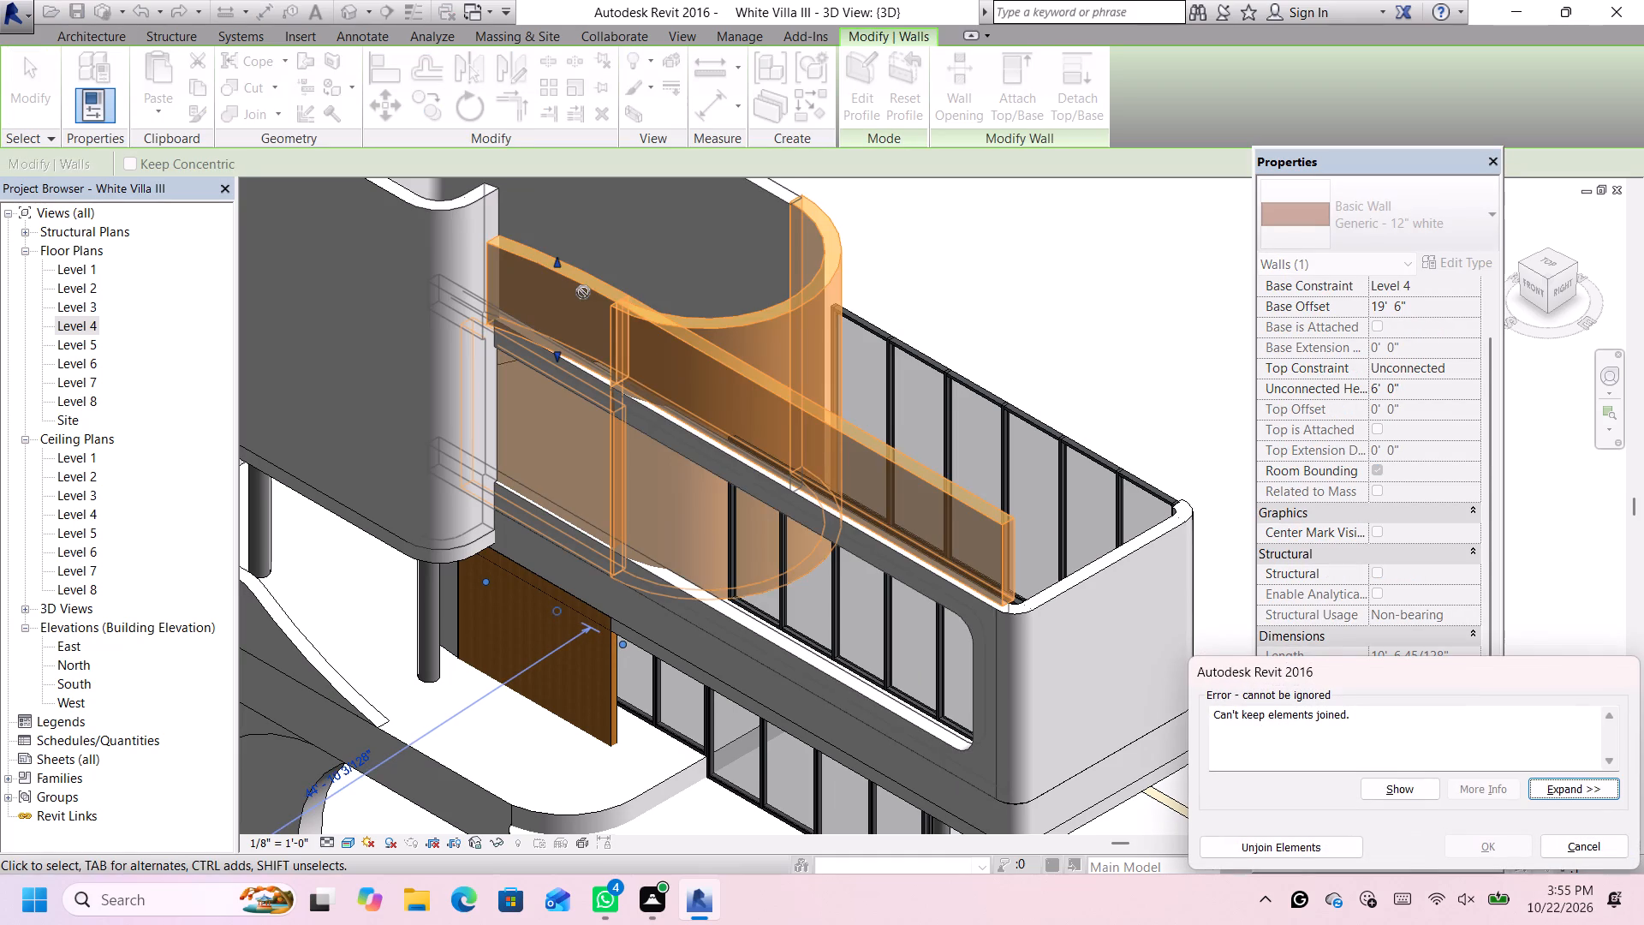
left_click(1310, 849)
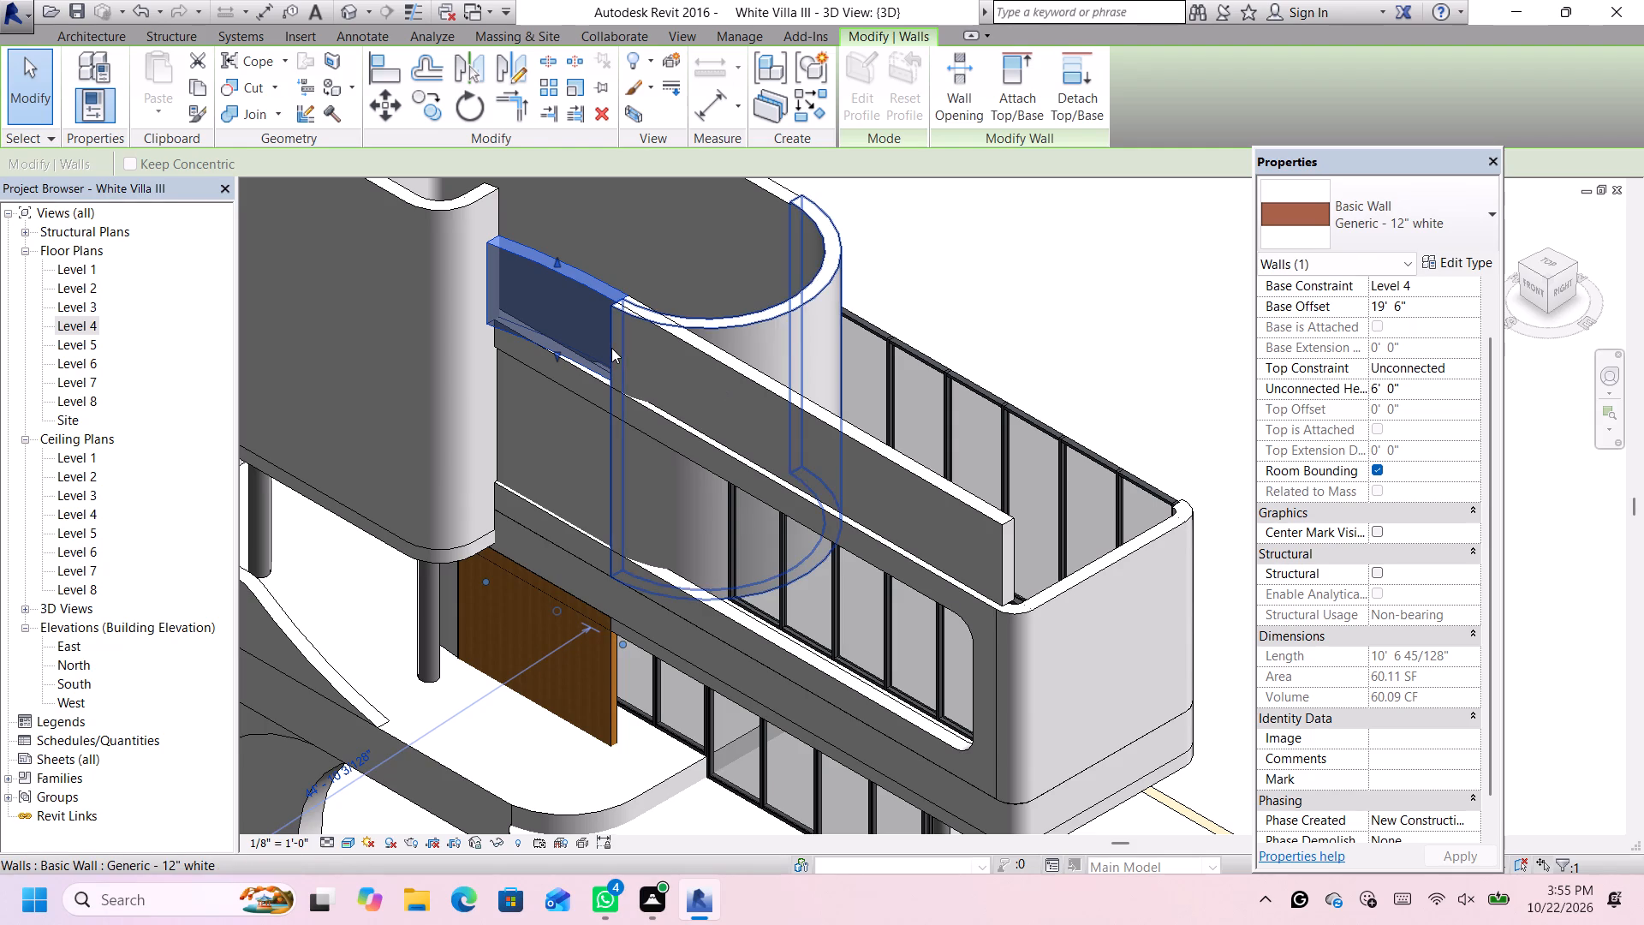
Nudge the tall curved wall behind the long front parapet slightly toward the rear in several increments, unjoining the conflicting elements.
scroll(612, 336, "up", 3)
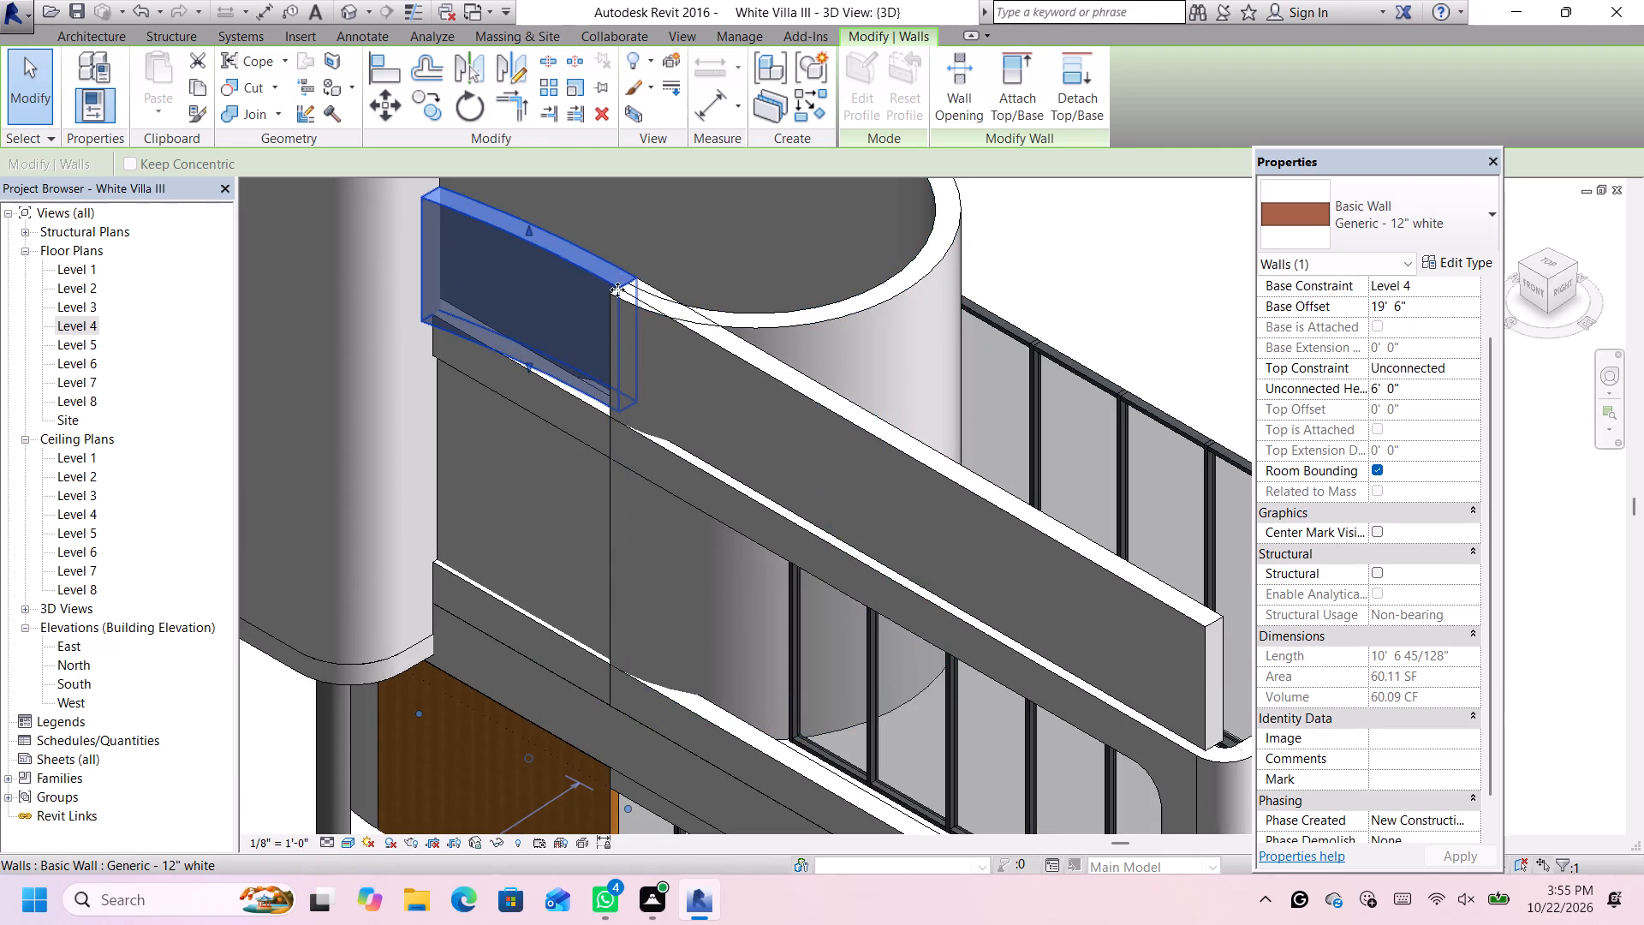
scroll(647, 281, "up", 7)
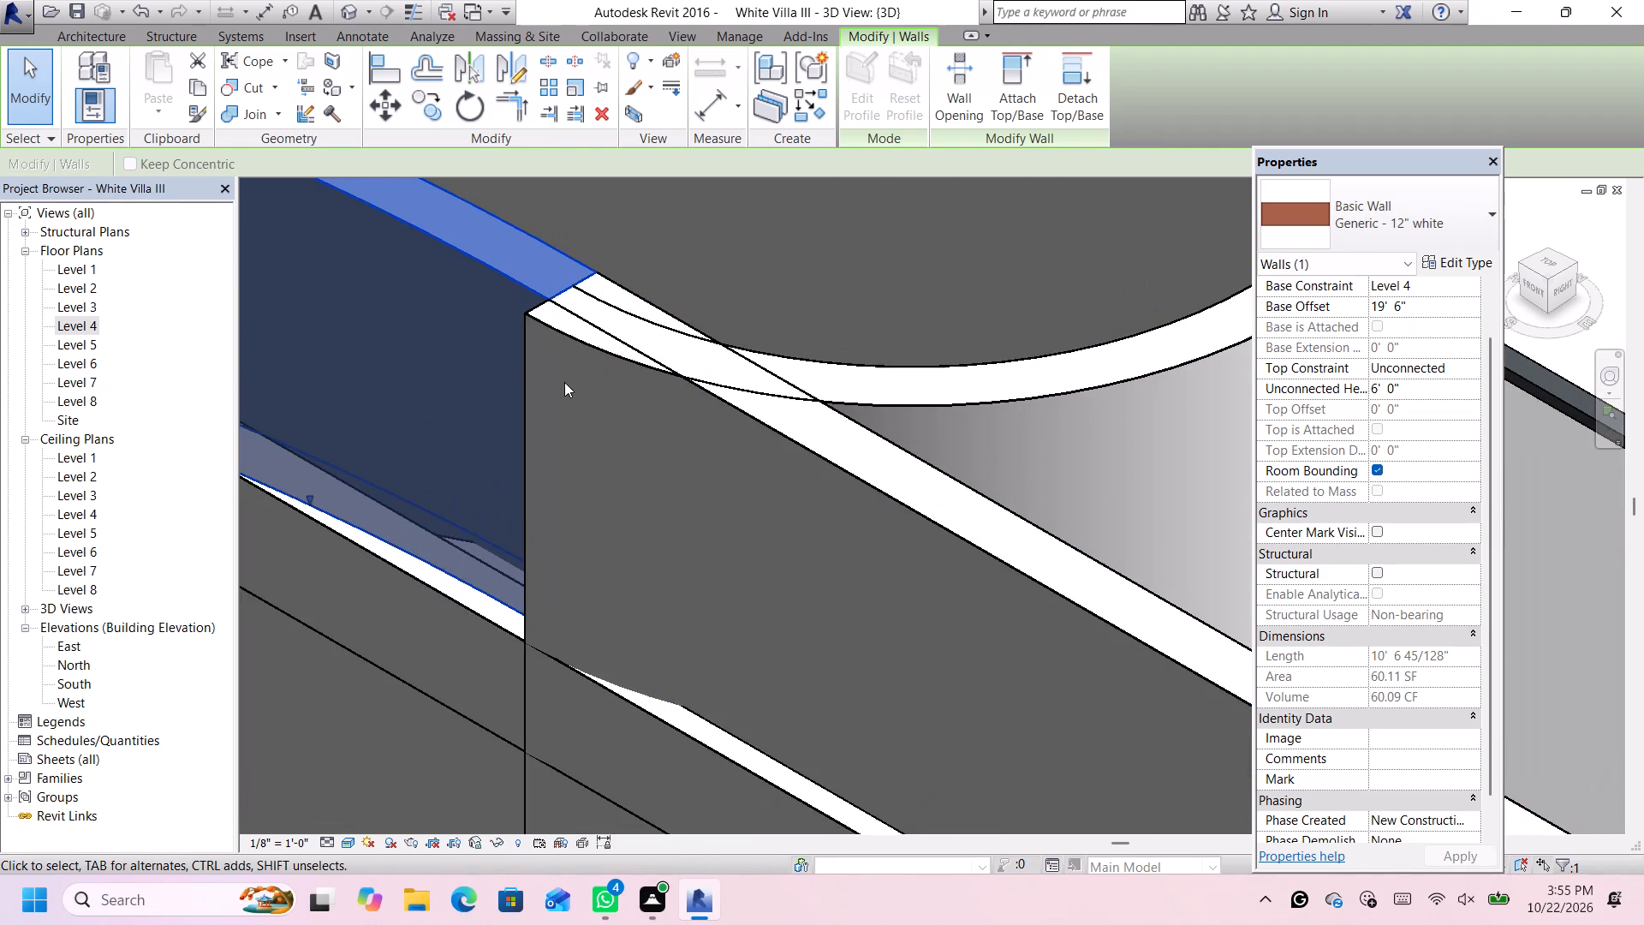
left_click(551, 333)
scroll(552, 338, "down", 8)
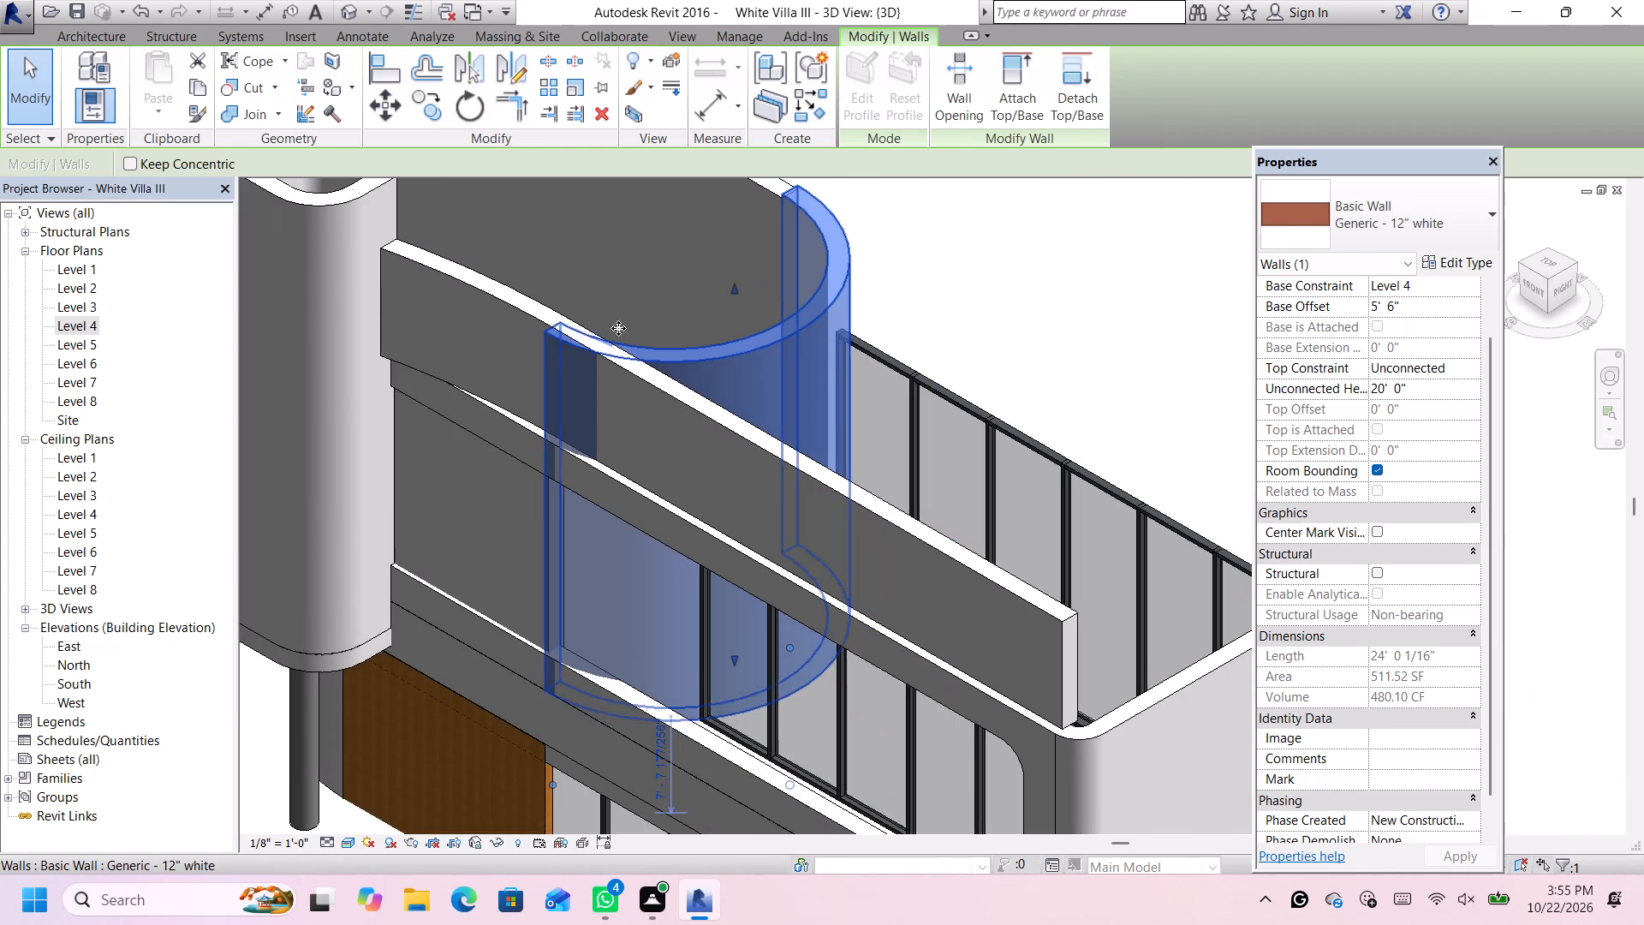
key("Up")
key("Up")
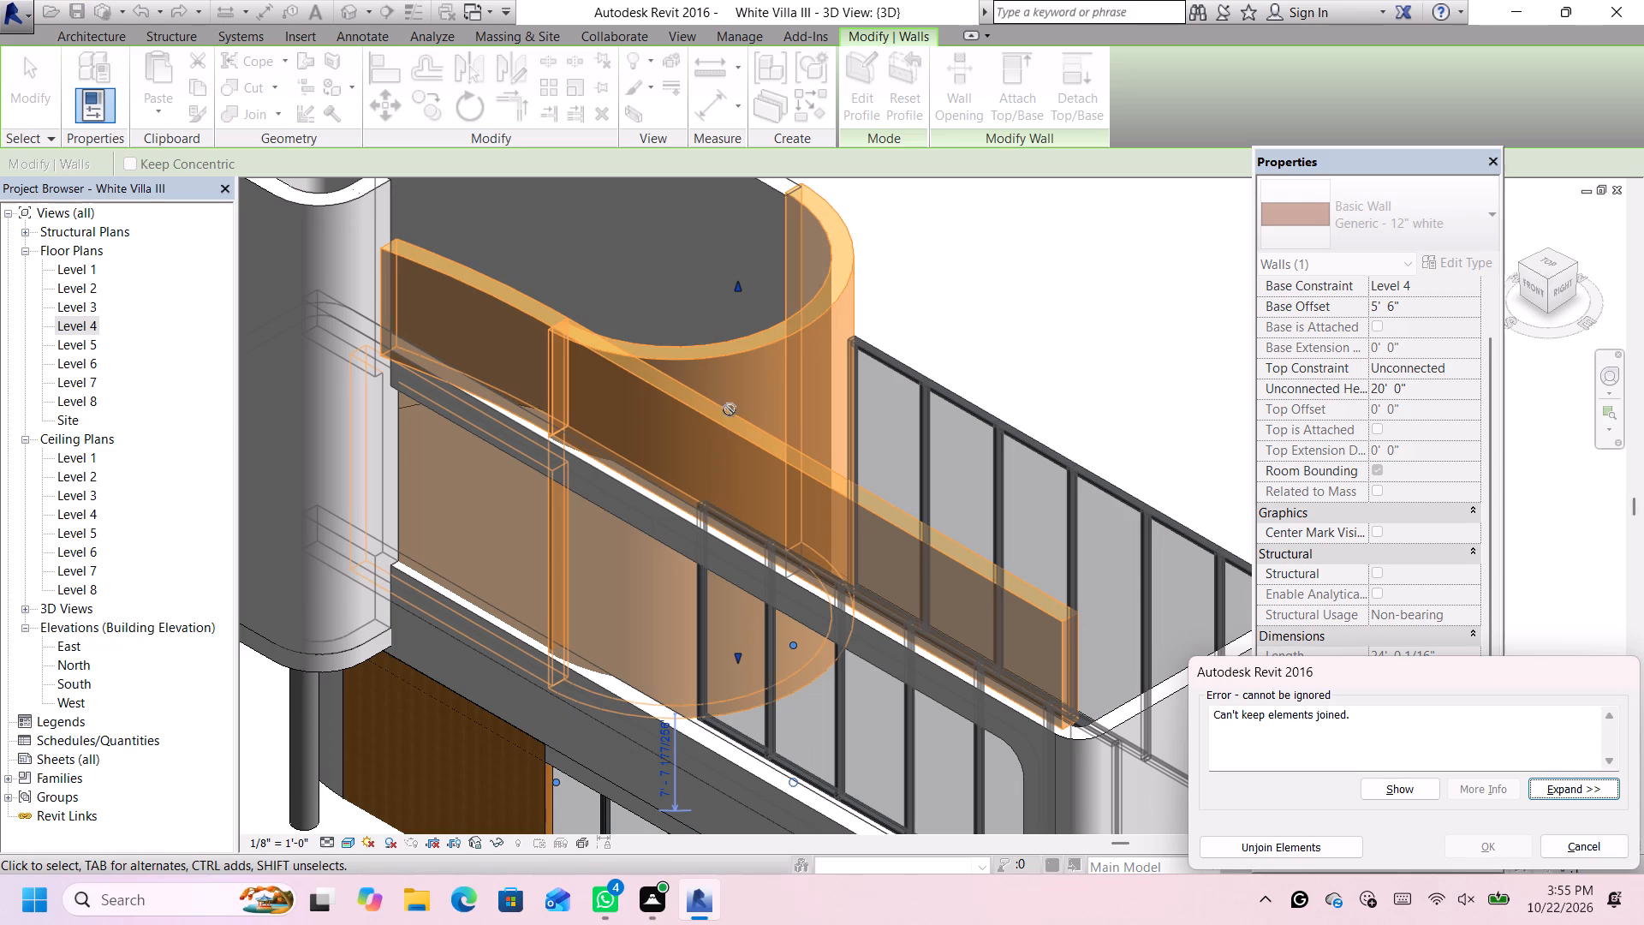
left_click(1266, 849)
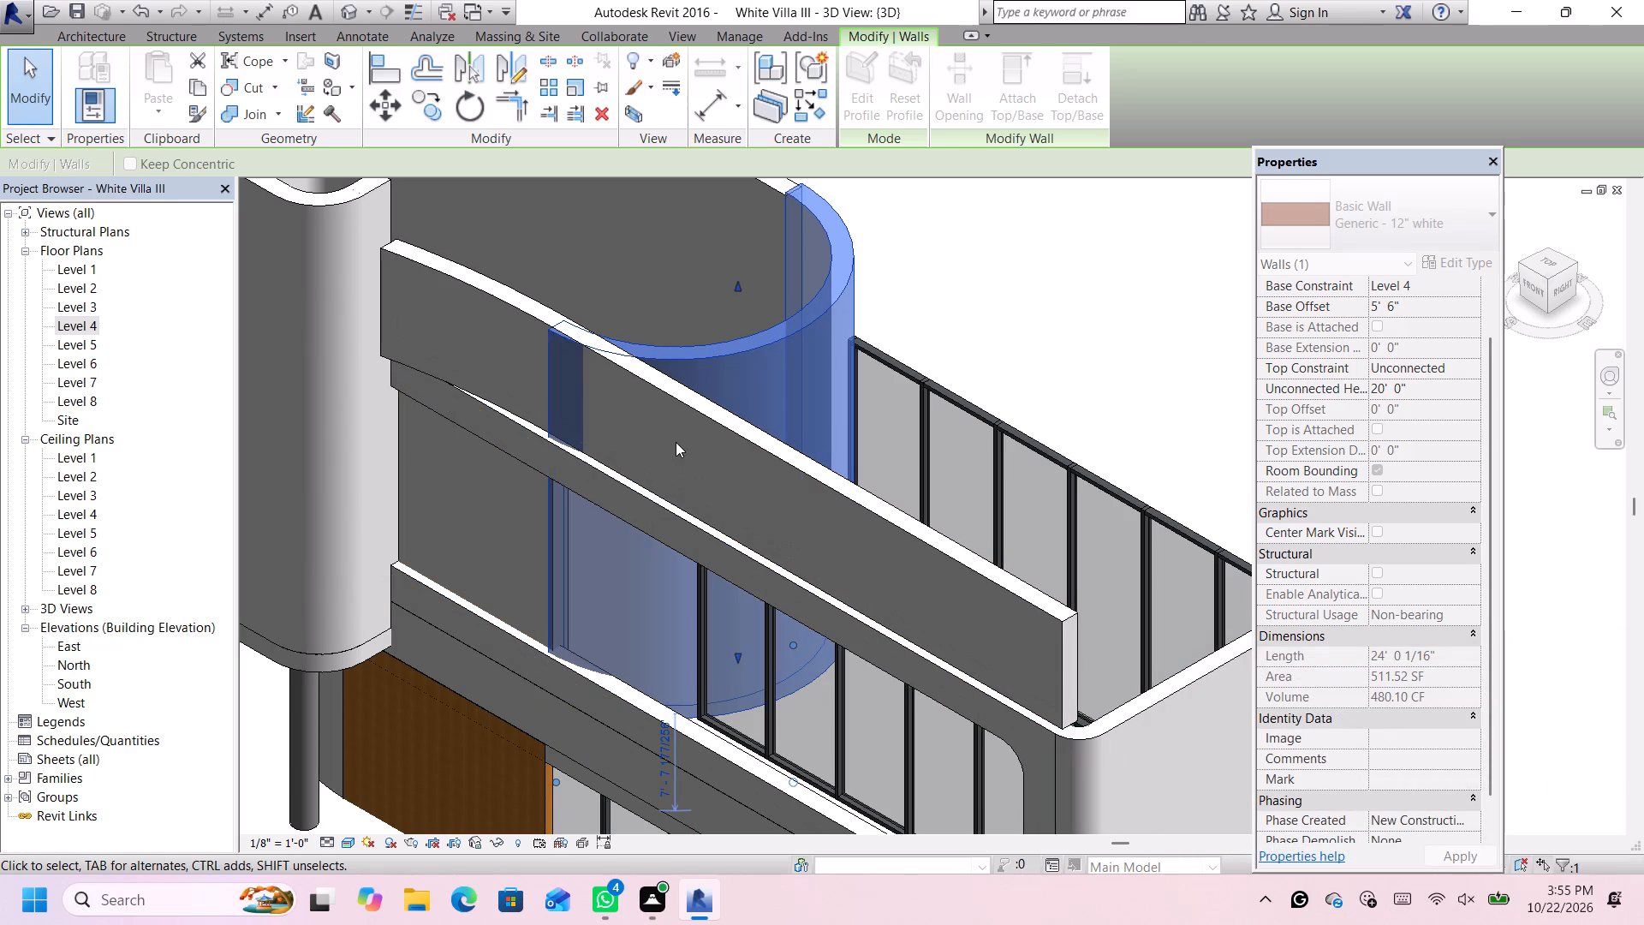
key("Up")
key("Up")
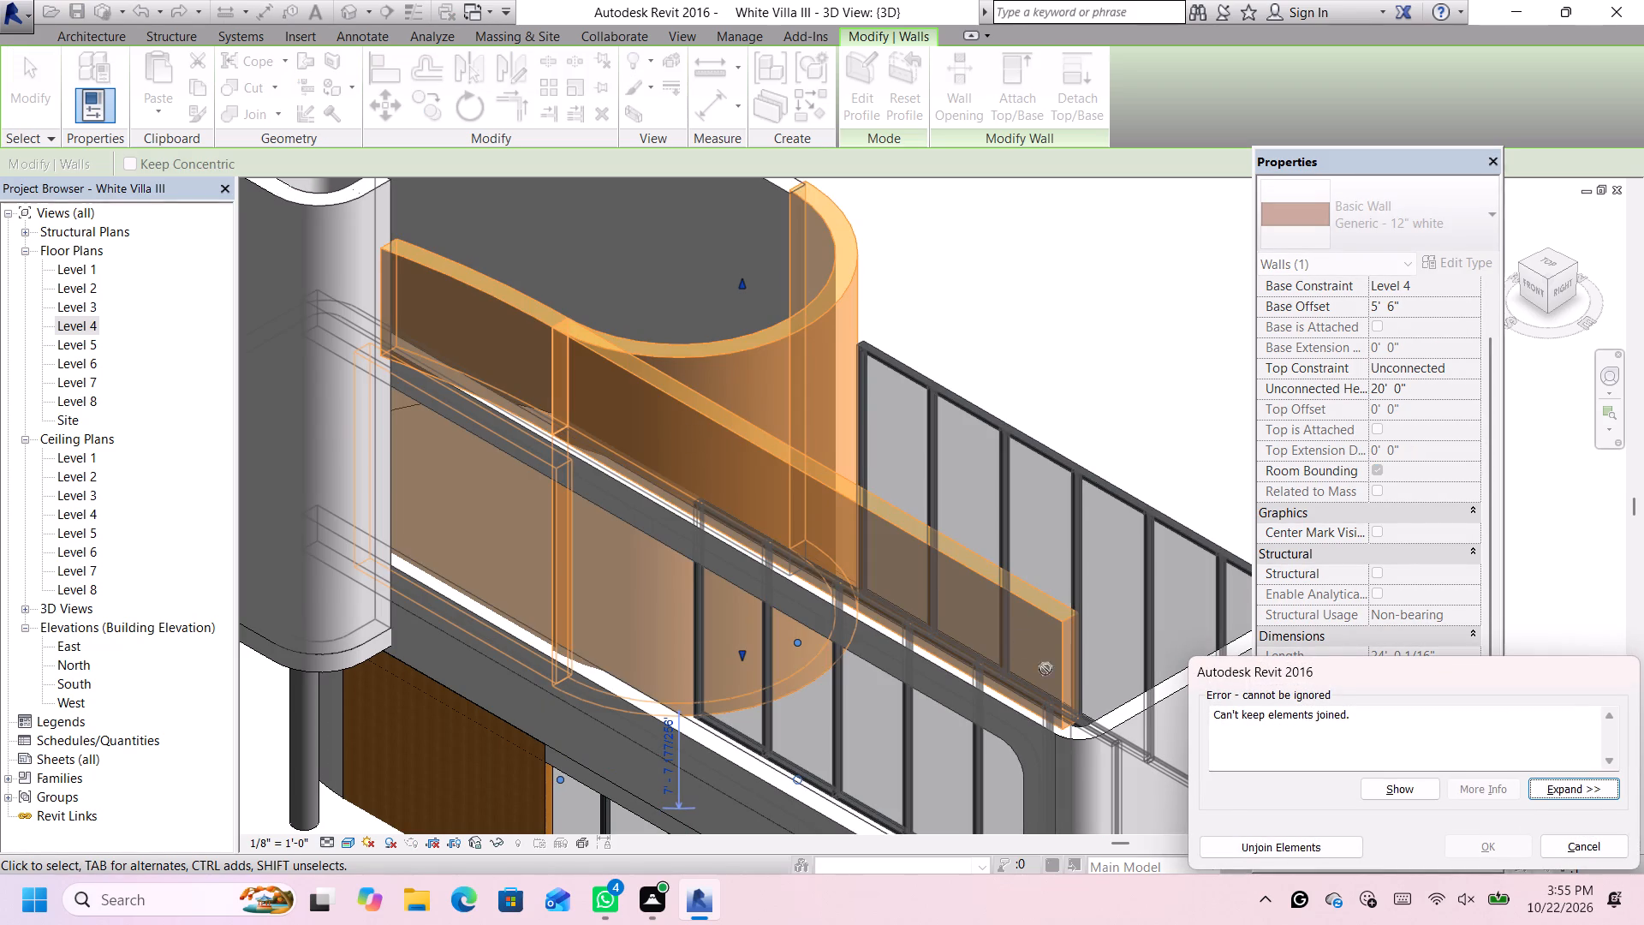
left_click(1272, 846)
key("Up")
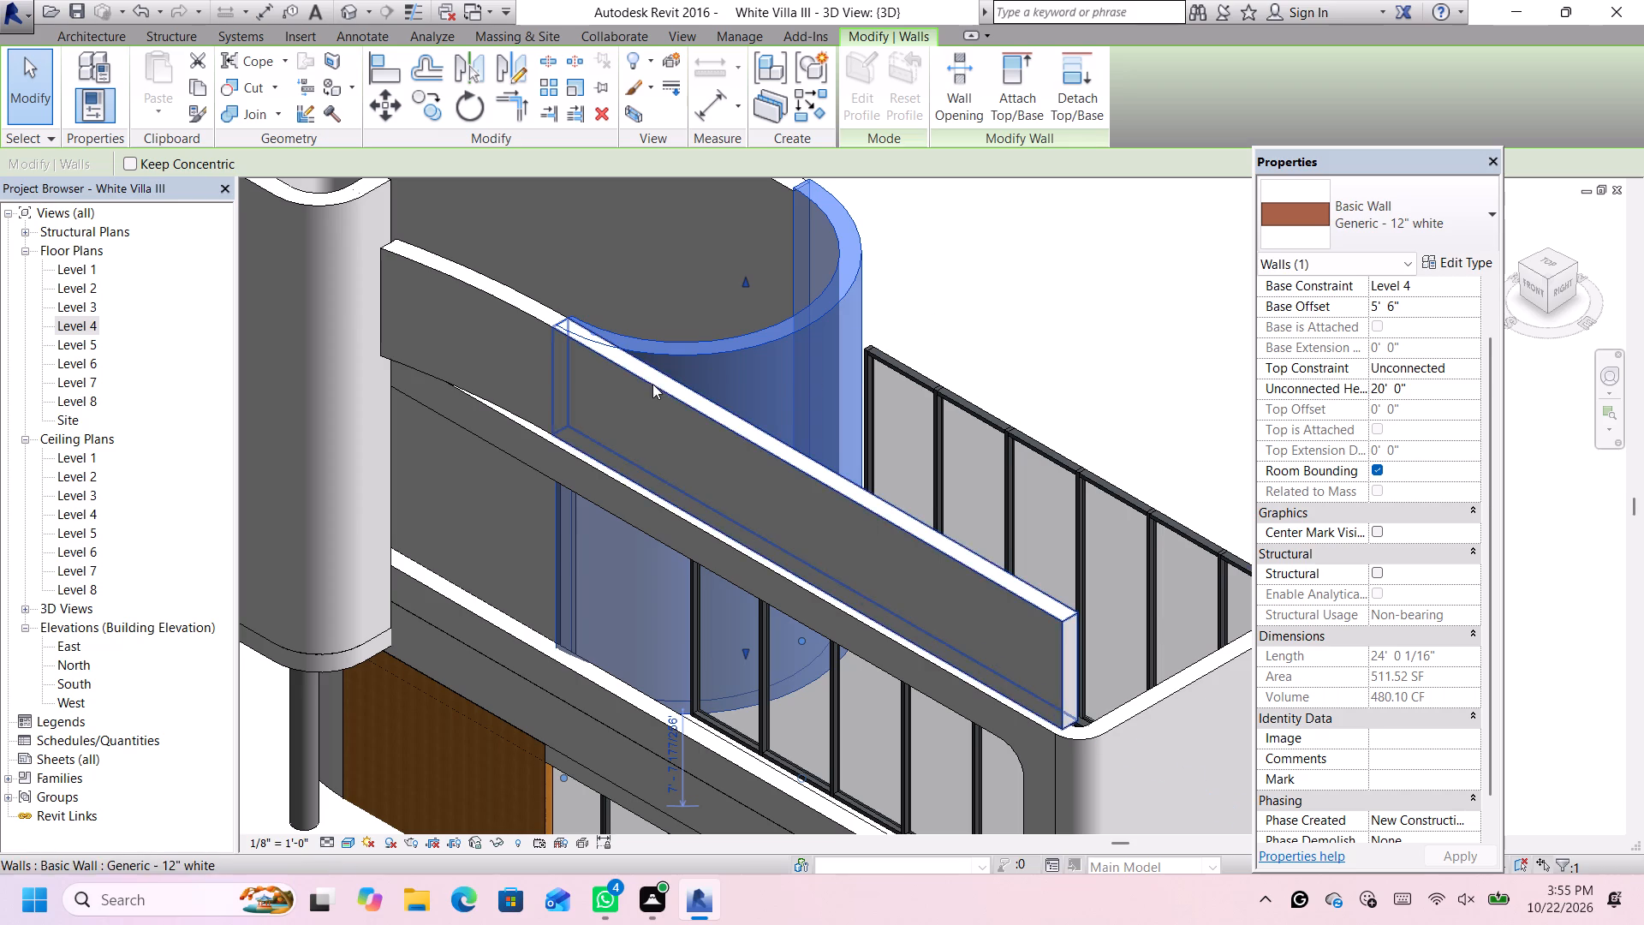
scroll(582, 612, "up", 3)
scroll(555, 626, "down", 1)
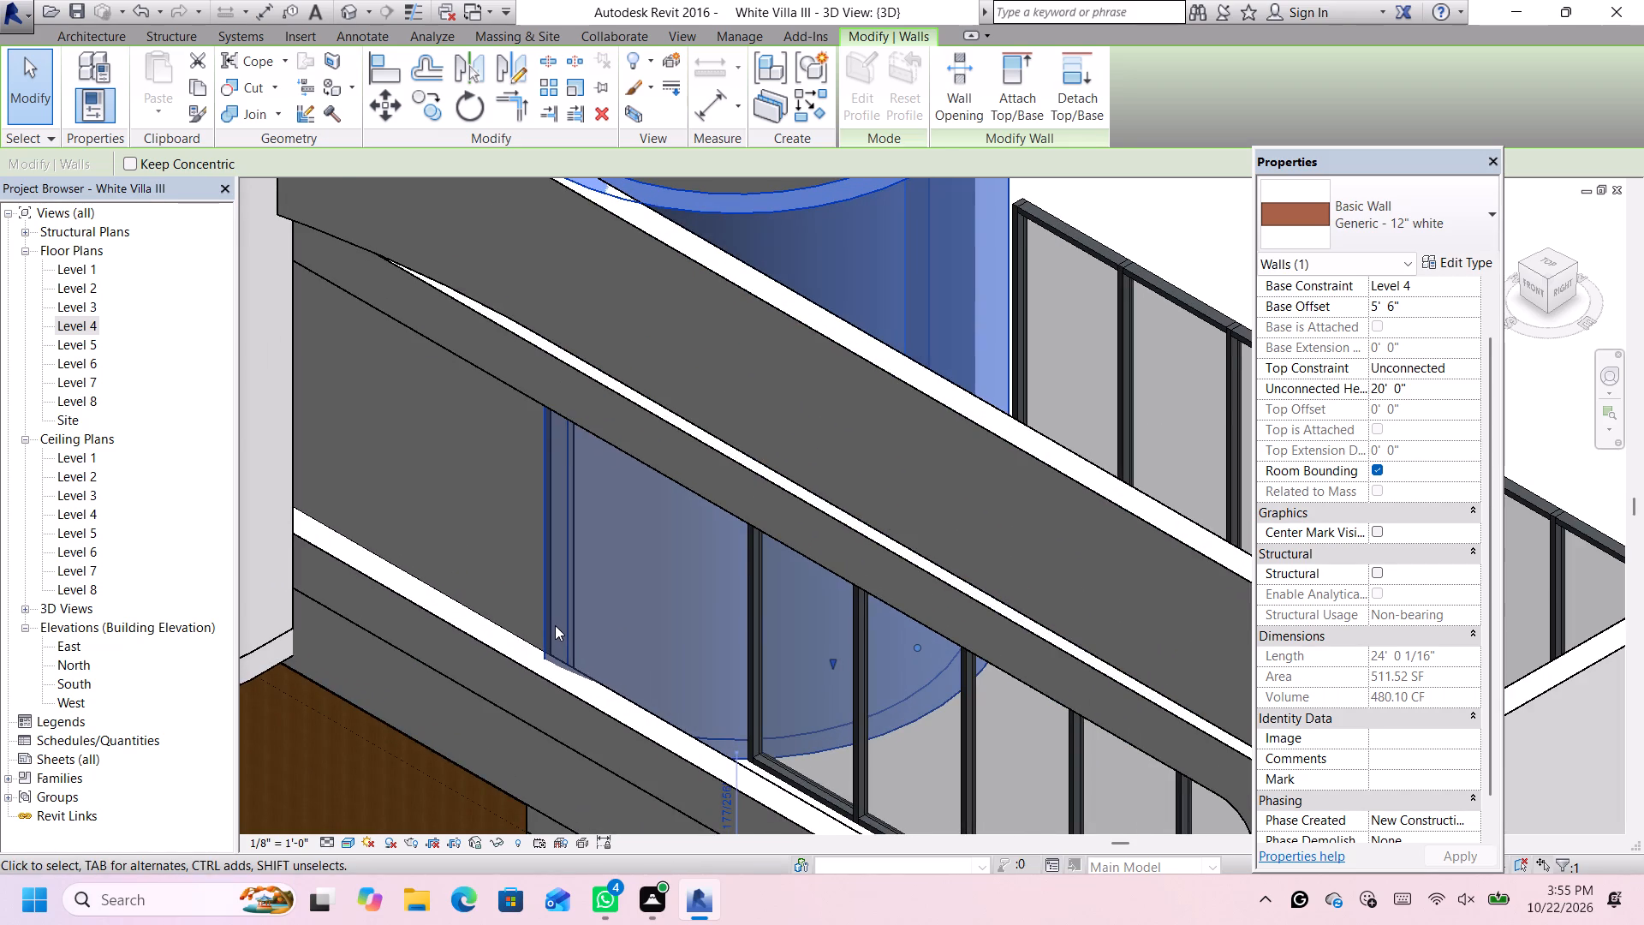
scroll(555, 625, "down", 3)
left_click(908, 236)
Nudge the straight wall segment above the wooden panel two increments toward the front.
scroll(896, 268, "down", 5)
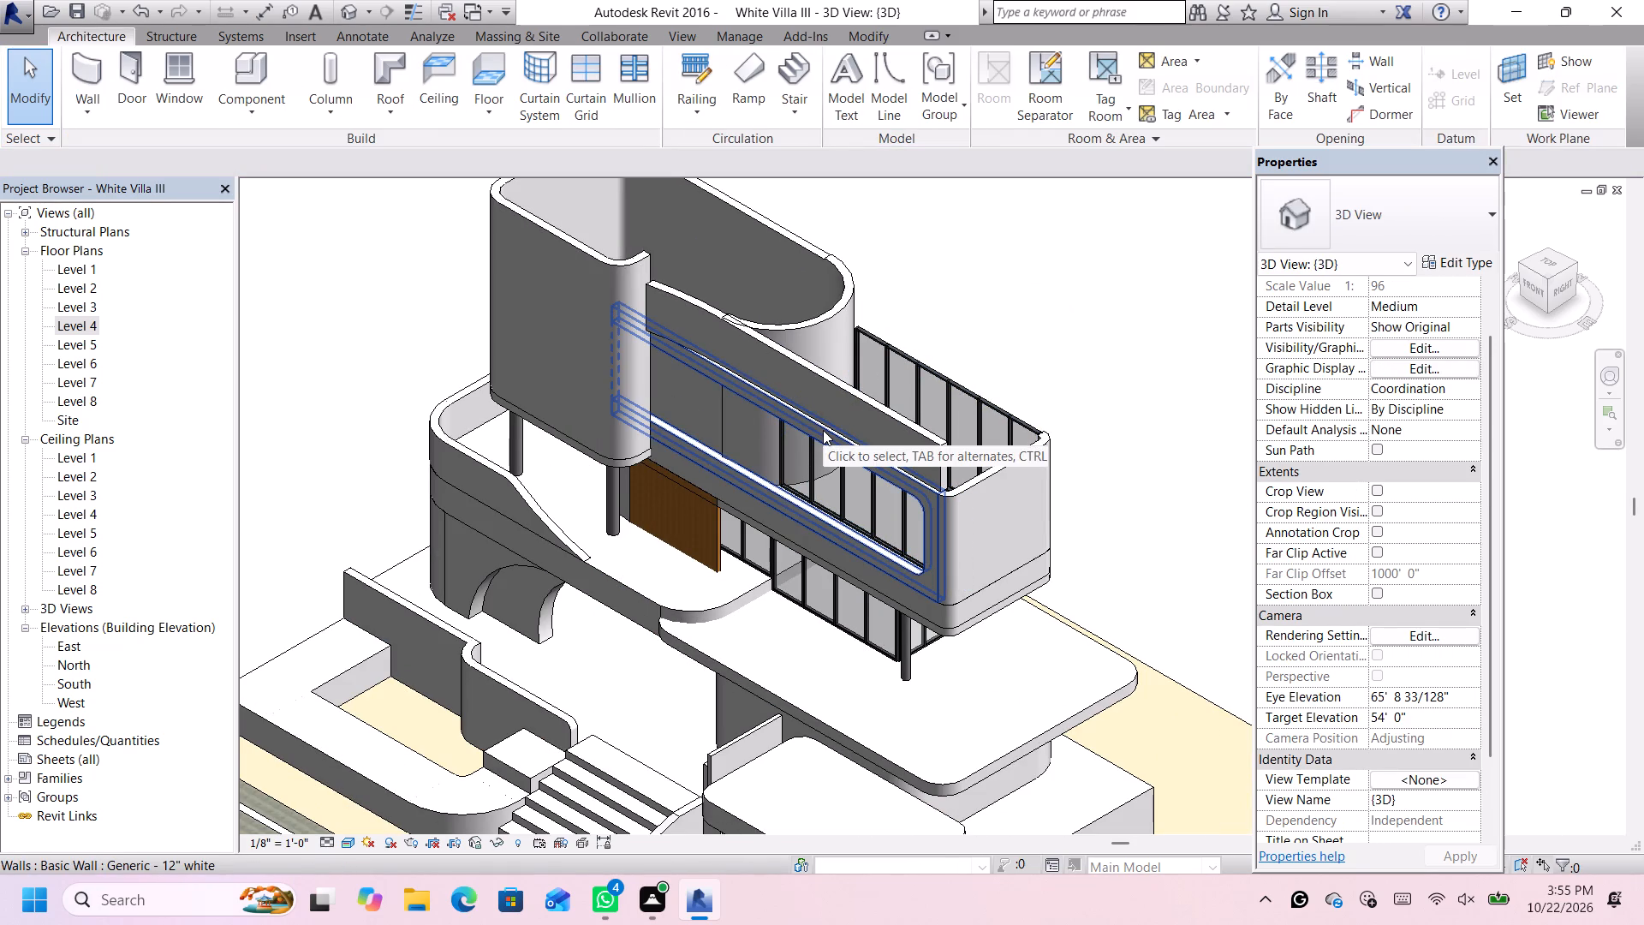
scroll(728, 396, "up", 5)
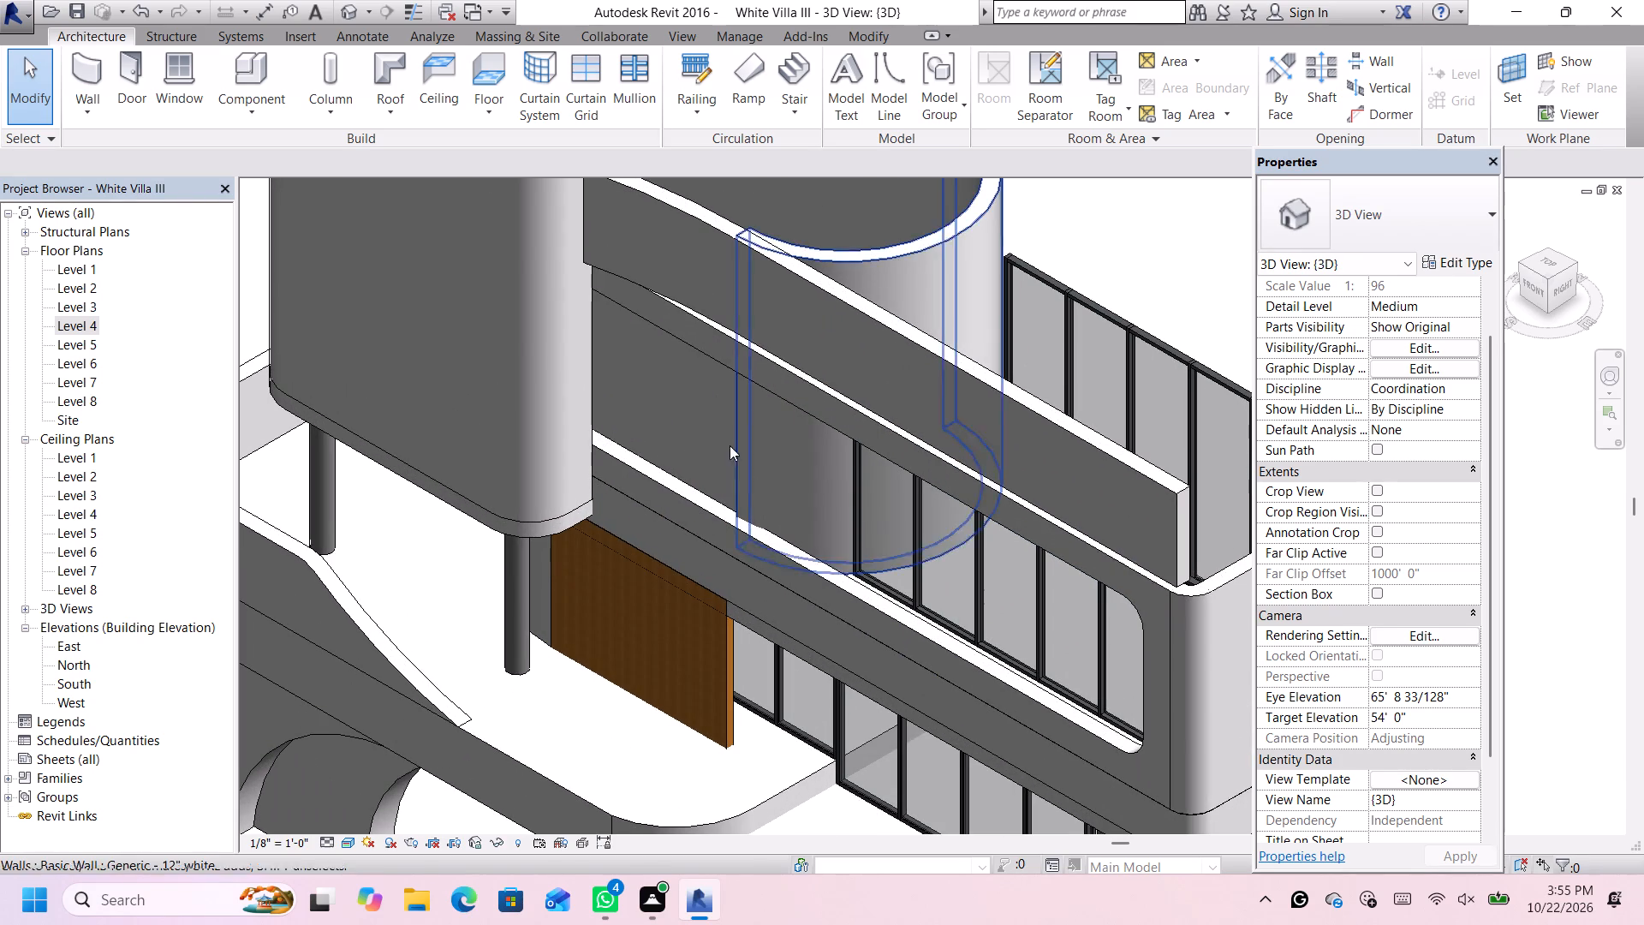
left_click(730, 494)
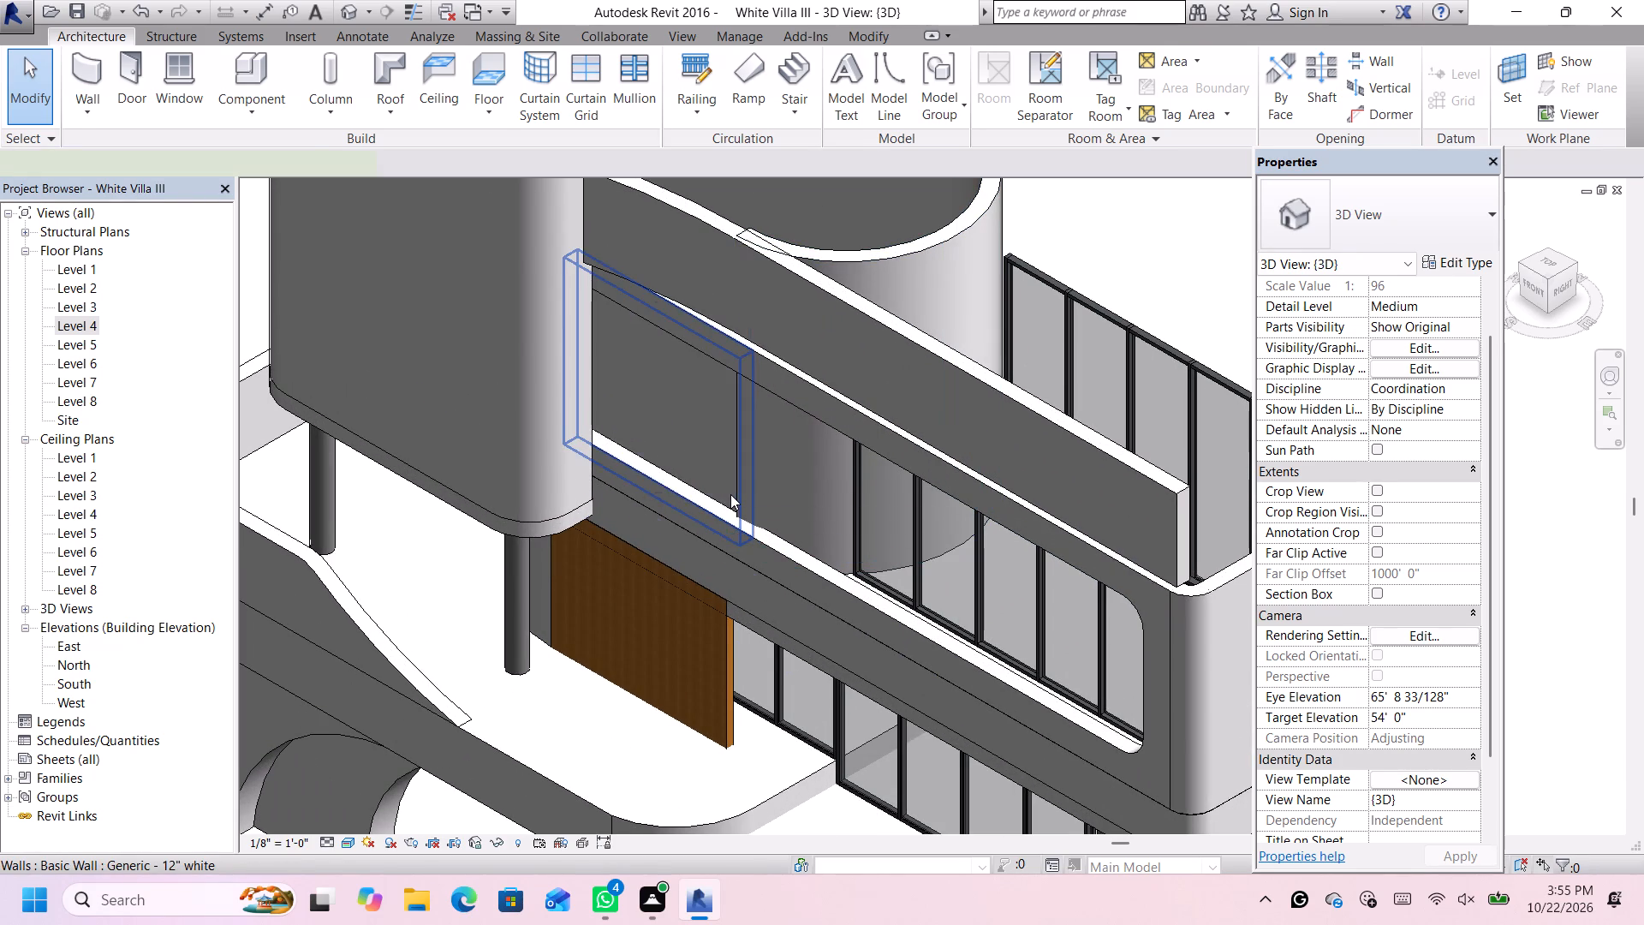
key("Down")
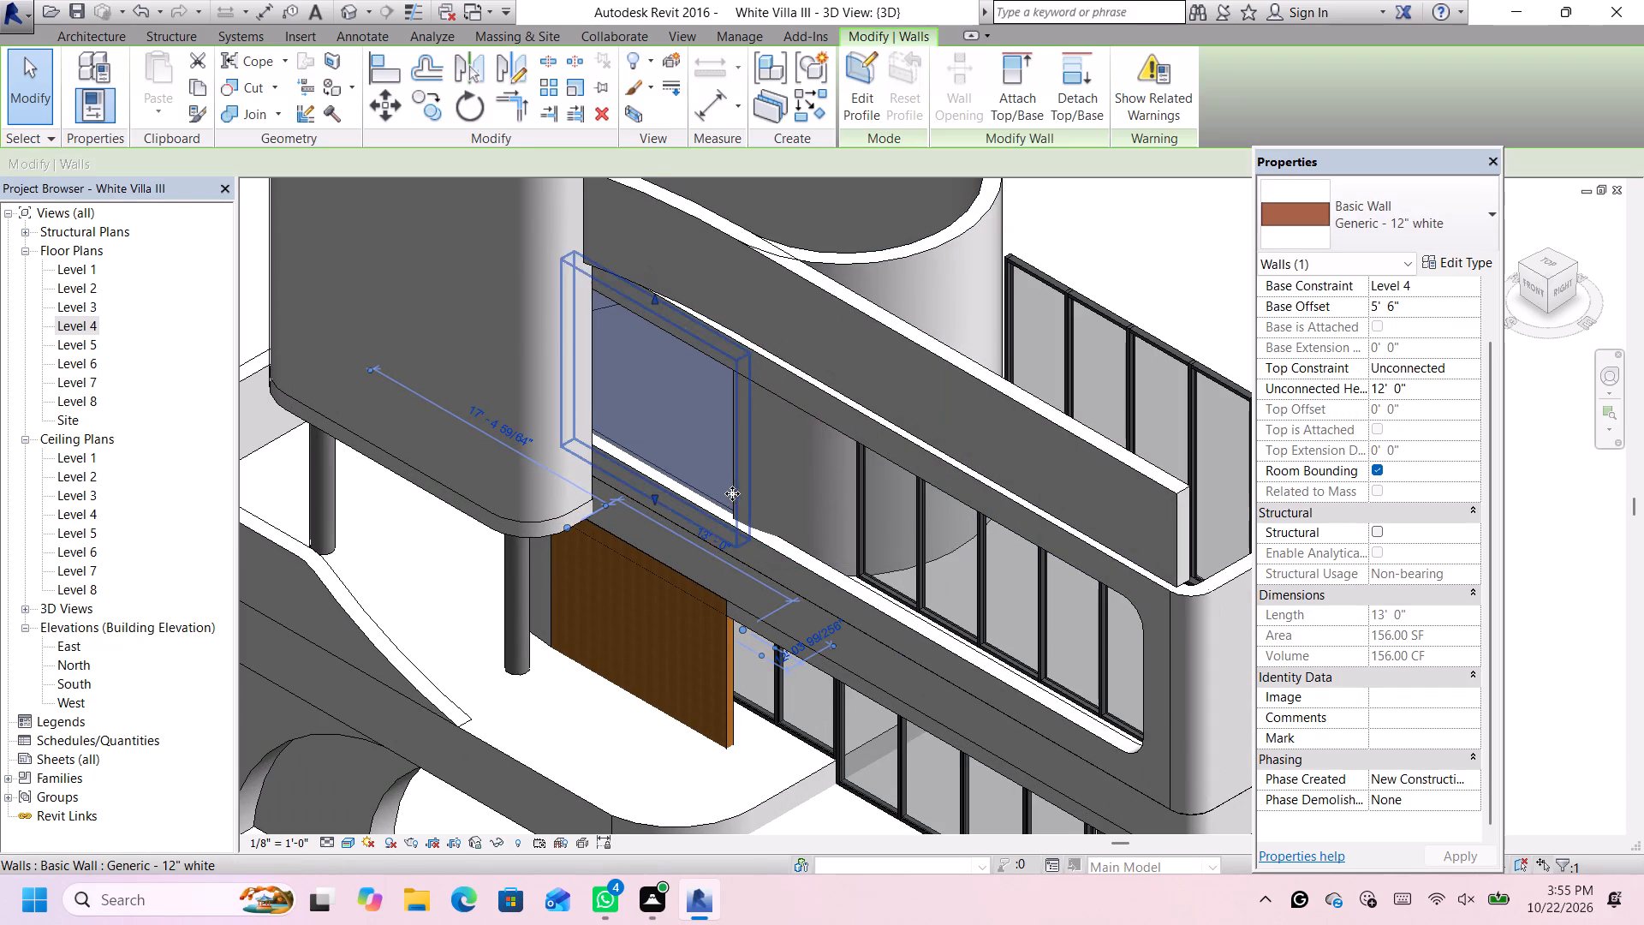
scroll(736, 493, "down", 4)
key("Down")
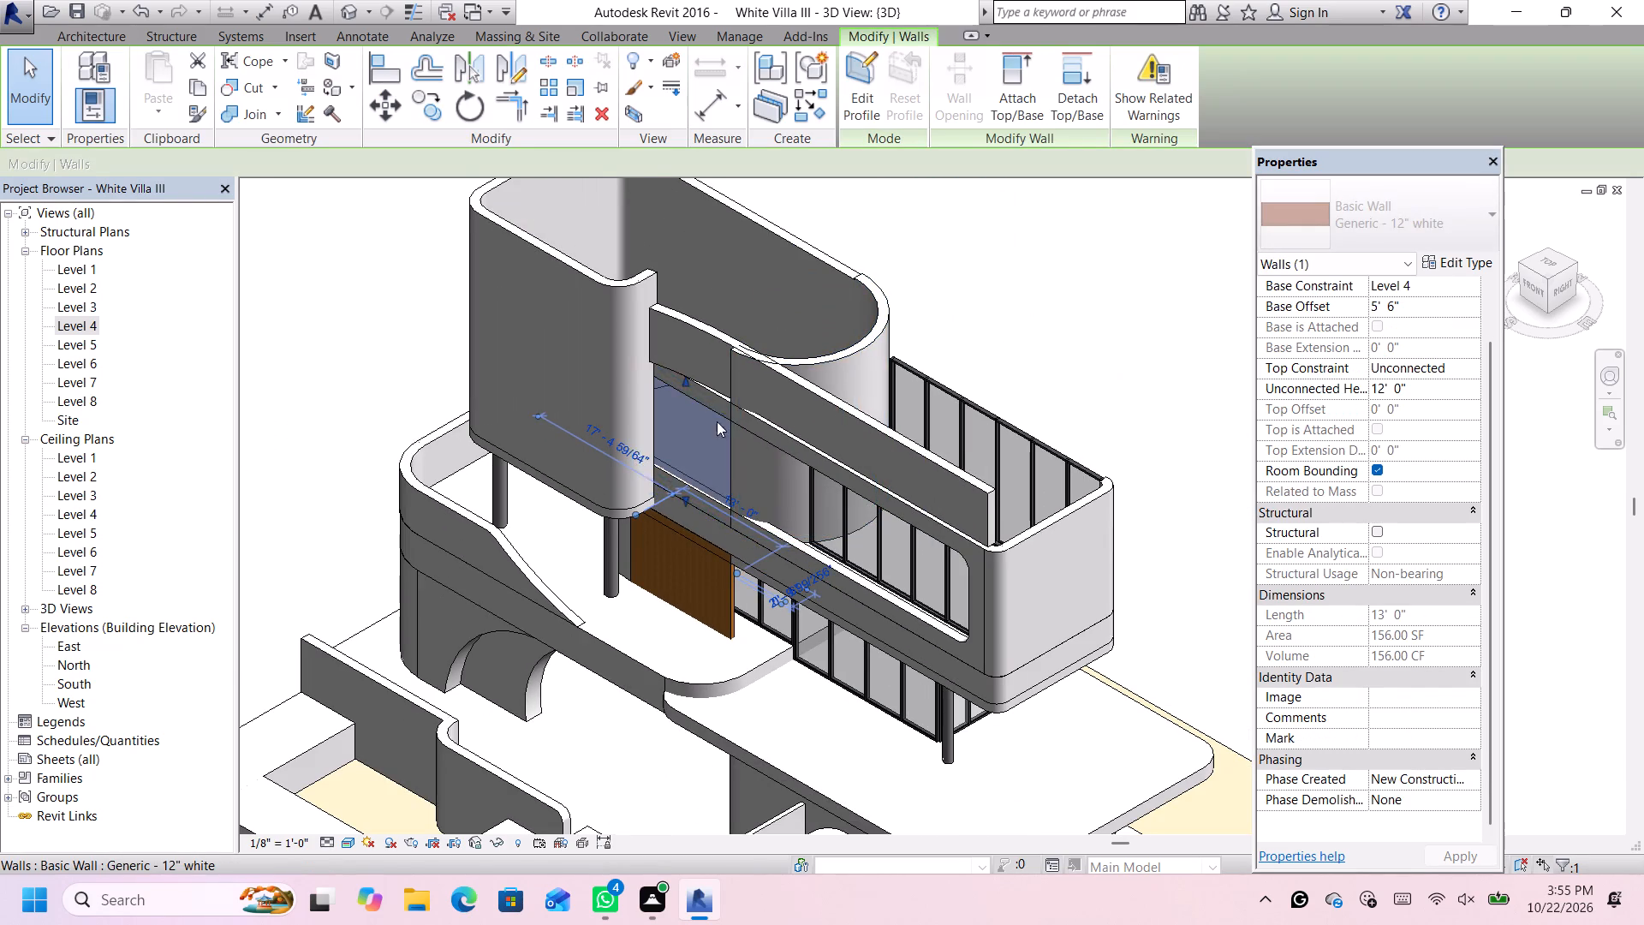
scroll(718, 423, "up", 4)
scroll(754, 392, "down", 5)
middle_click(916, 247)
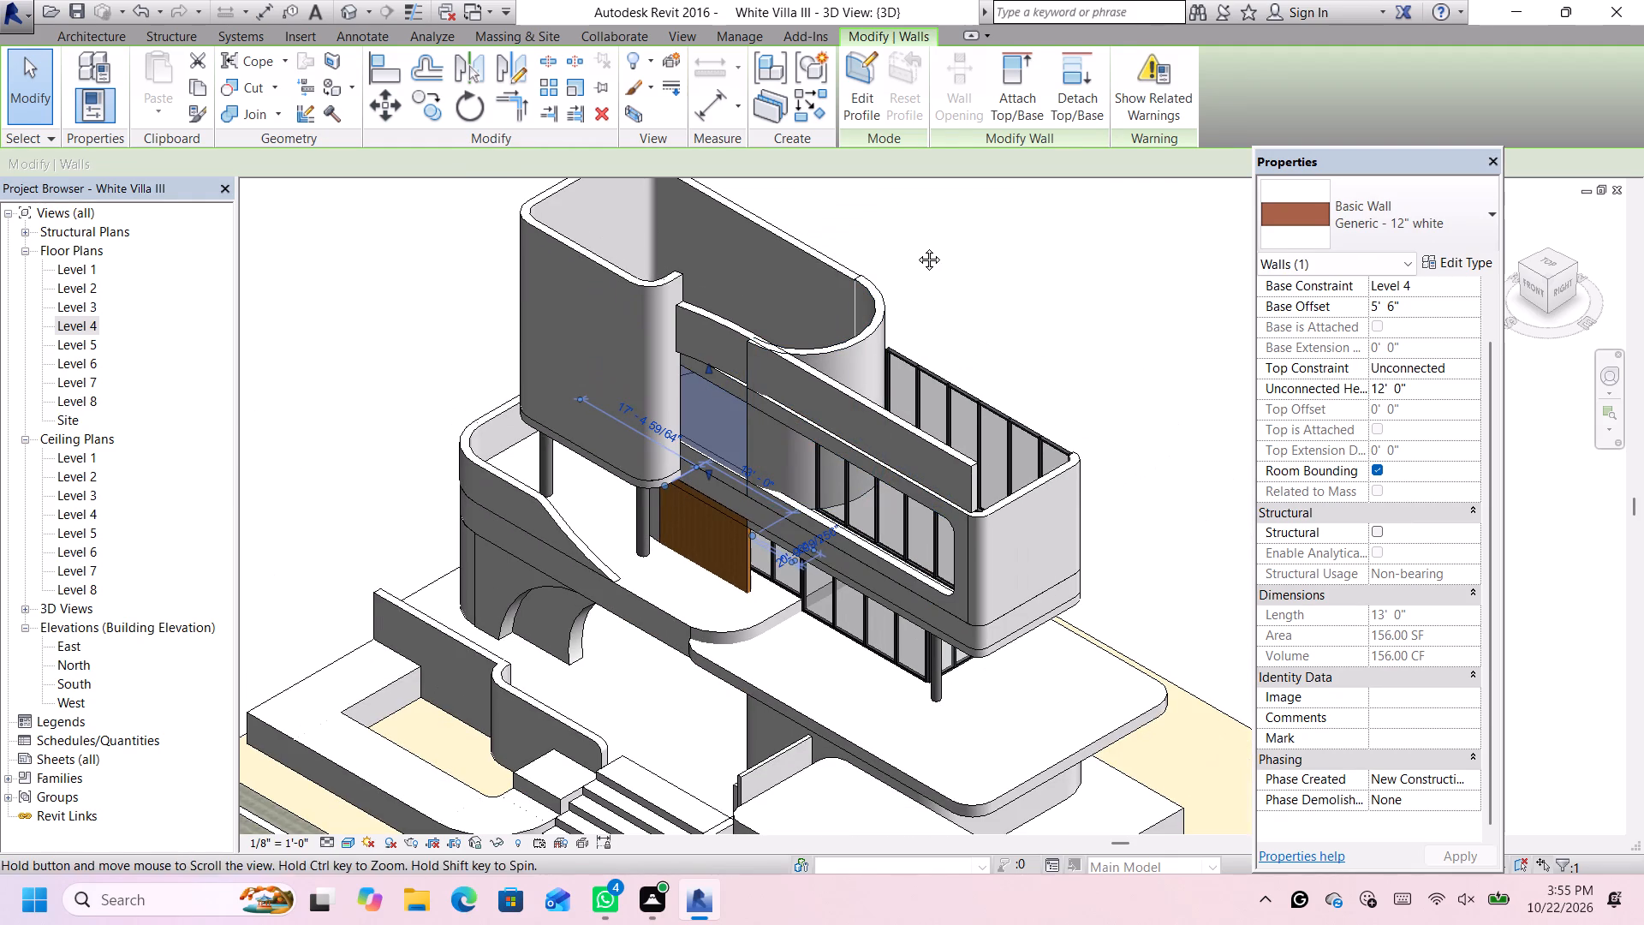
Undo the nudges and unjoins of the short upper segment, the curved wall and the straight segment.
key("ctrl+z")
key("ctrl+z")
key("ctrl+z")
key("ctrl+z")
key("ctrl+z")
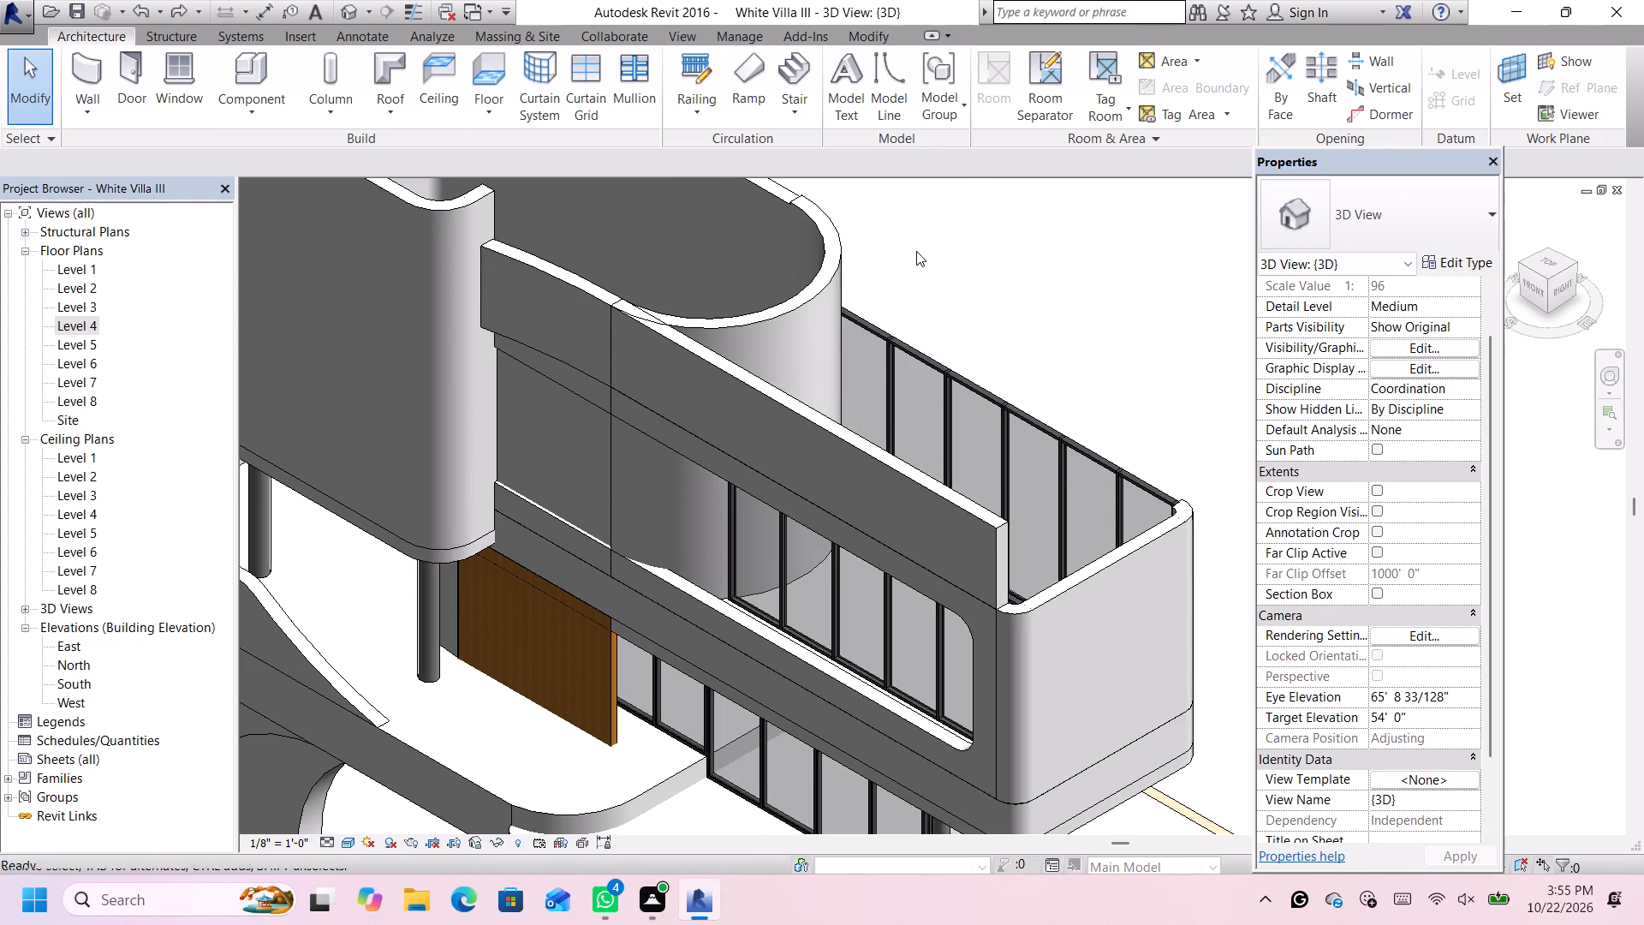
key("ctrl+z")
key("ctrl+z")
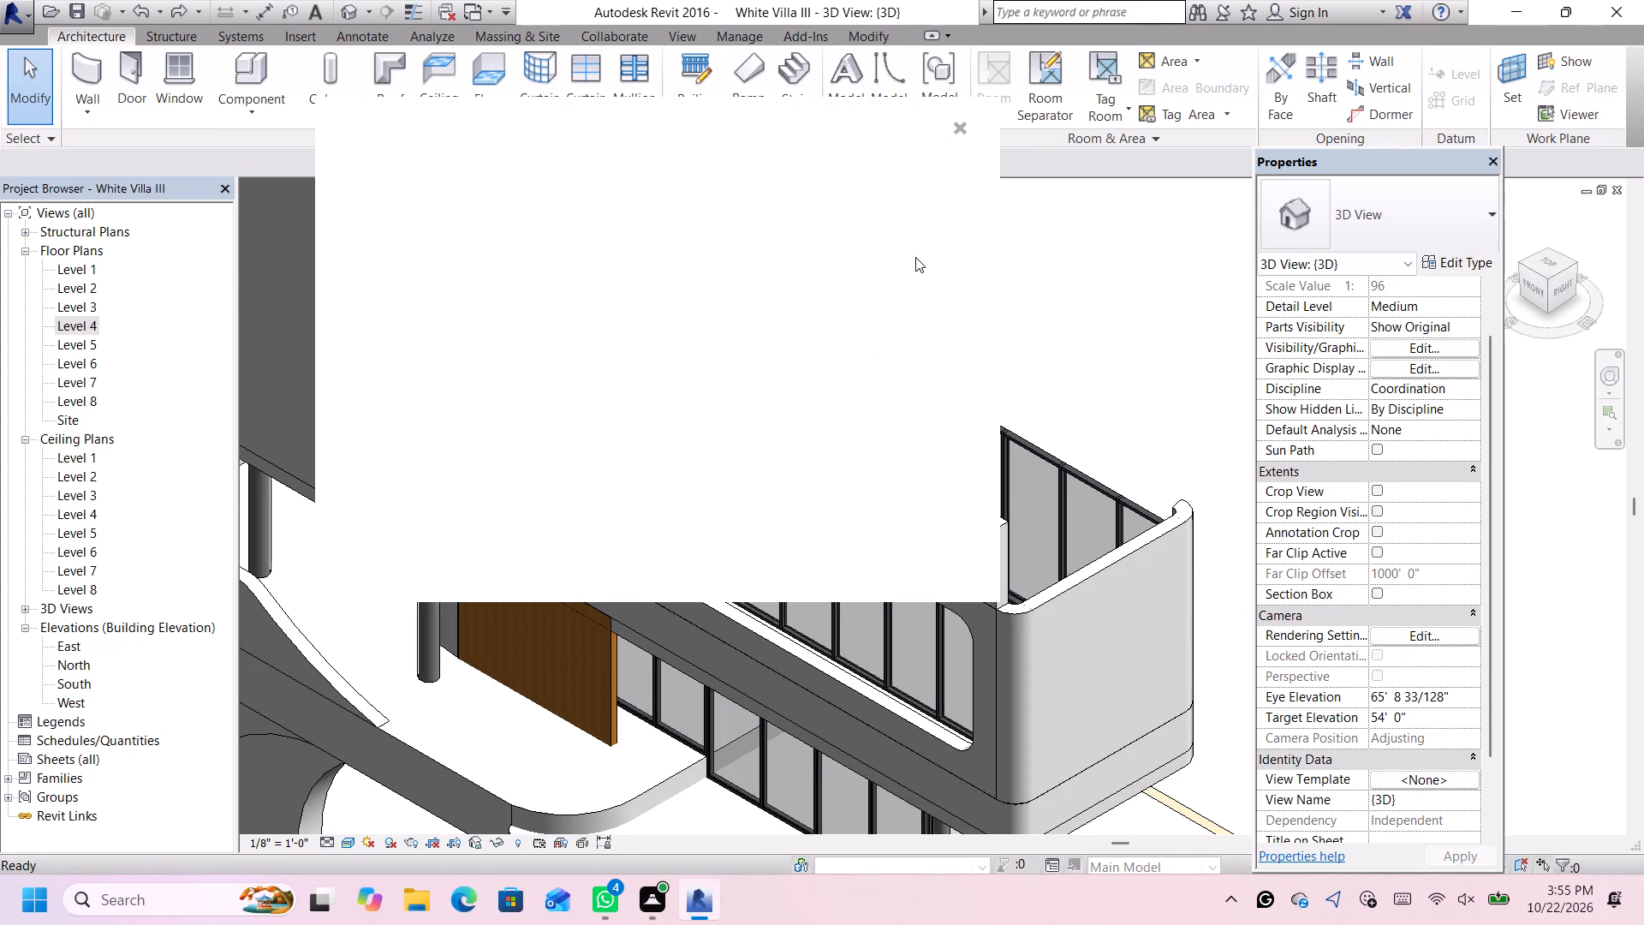
Dismiss the notification card and undo further back through the earlier wall edits, removing the long straight parapet above the front glazing.
left_click(956, 120, "ctrl")
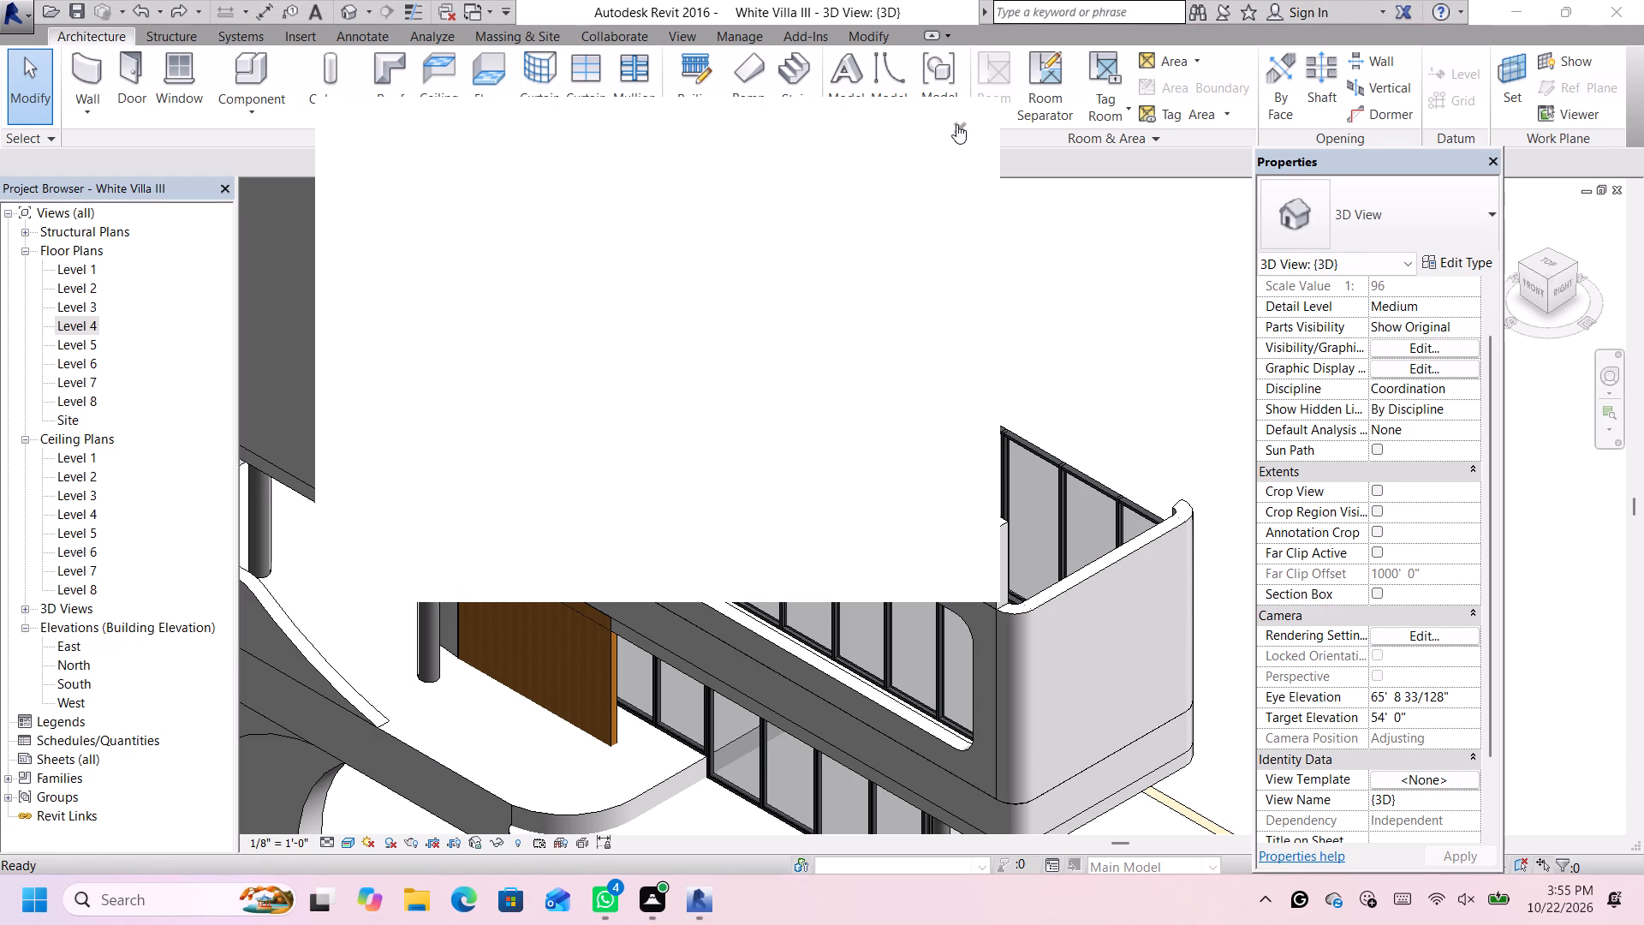
key("ctrl+z")
key("ctrl+z")
key("ctrl+z")
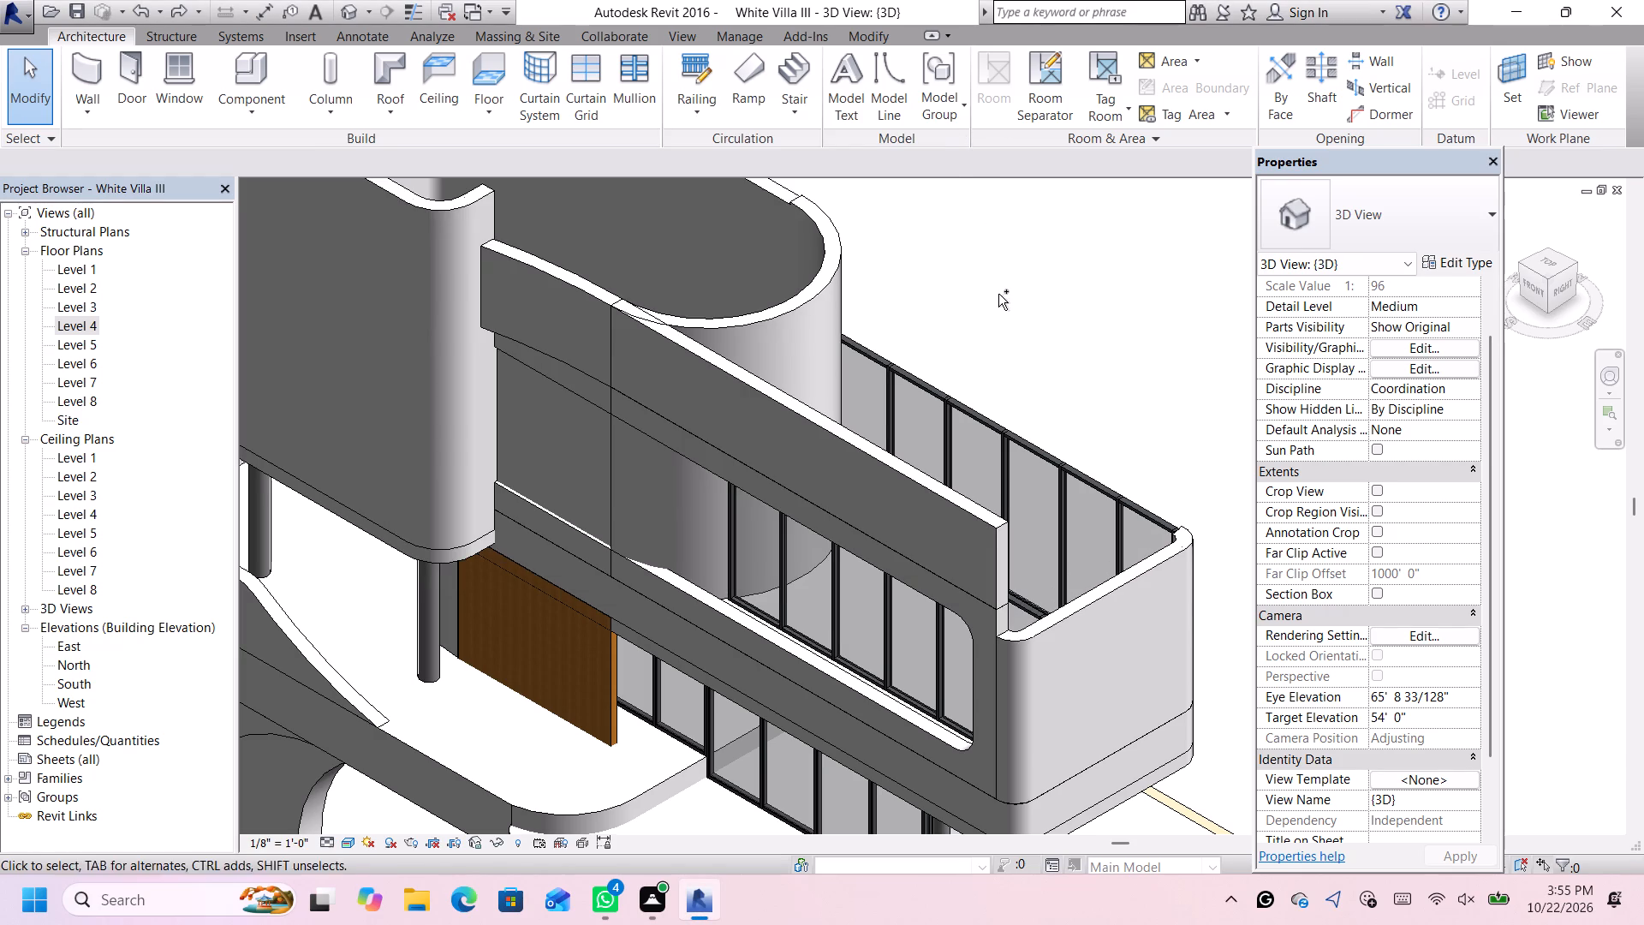
key("ctrl+z")
key("ctrl+z")
key("ctrl+z")
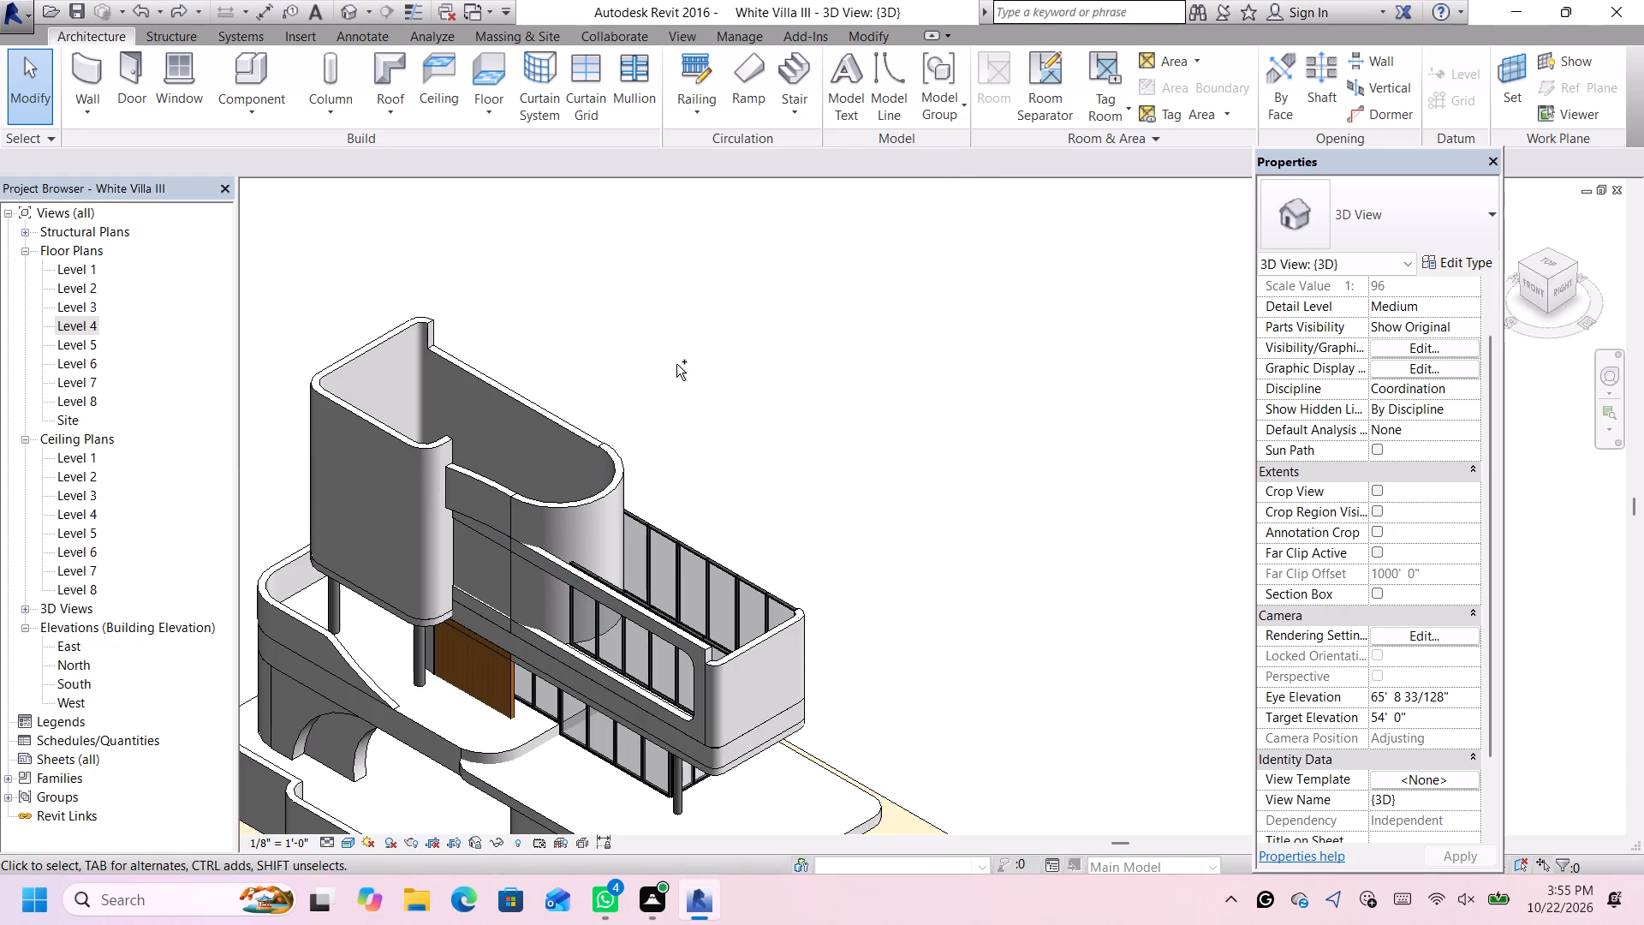
key("ctrl+z")
key("ctrl+z")
key("ctrl+z")
key("ctrl+z")
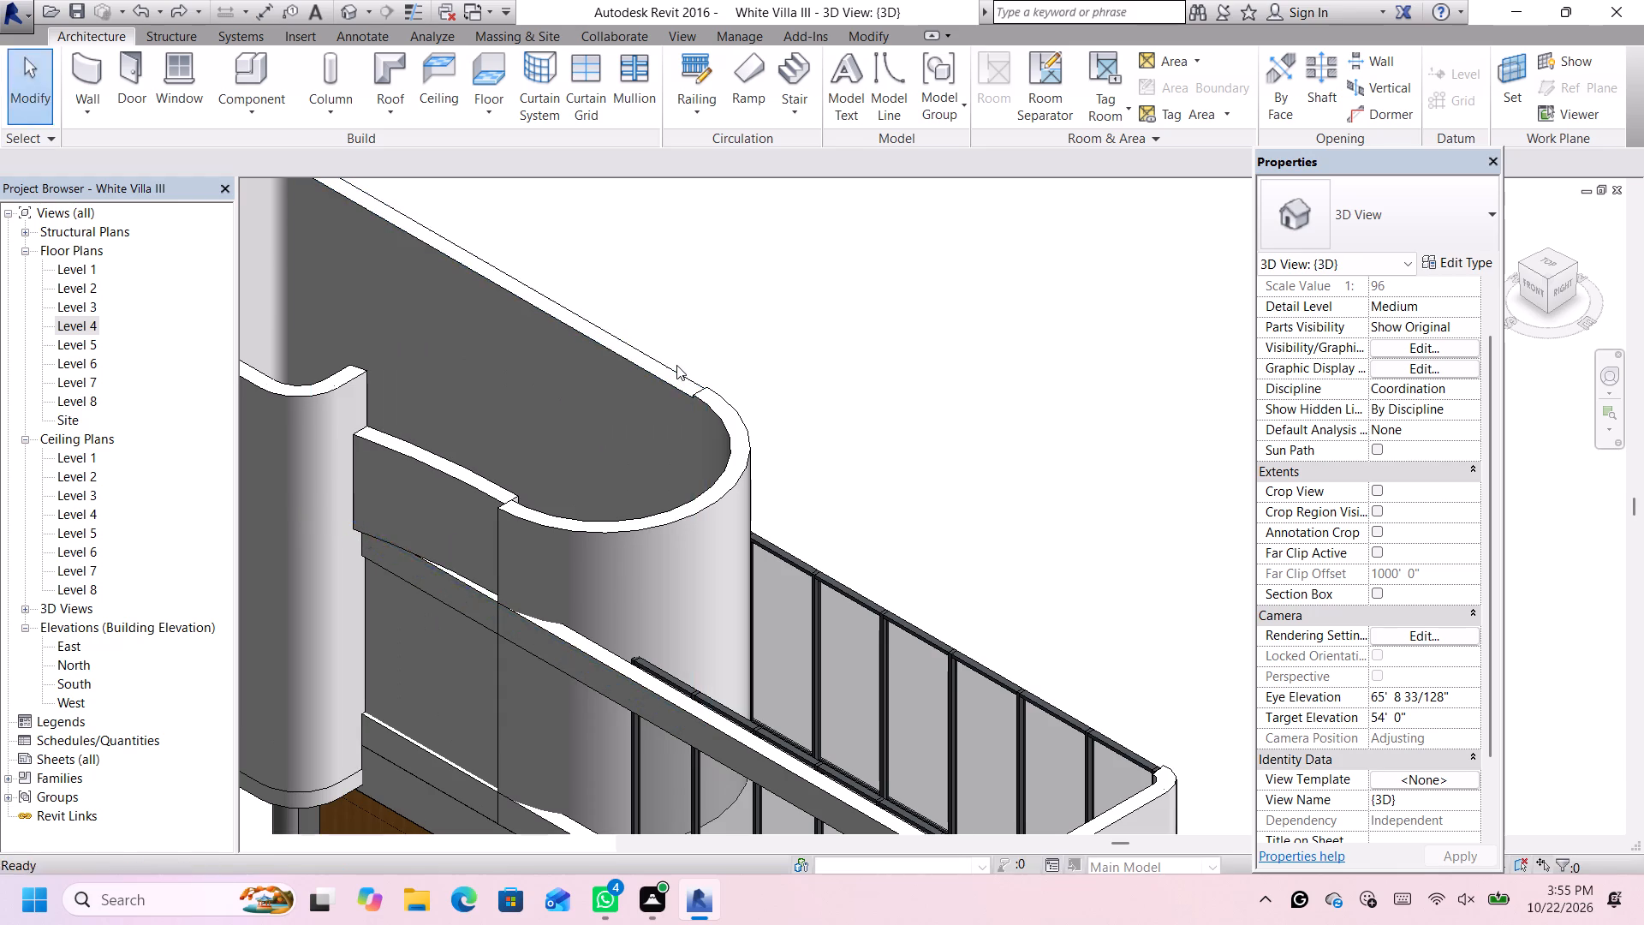
key("ctrl+z")
key("ctrl+z")
key("ctrl+z")
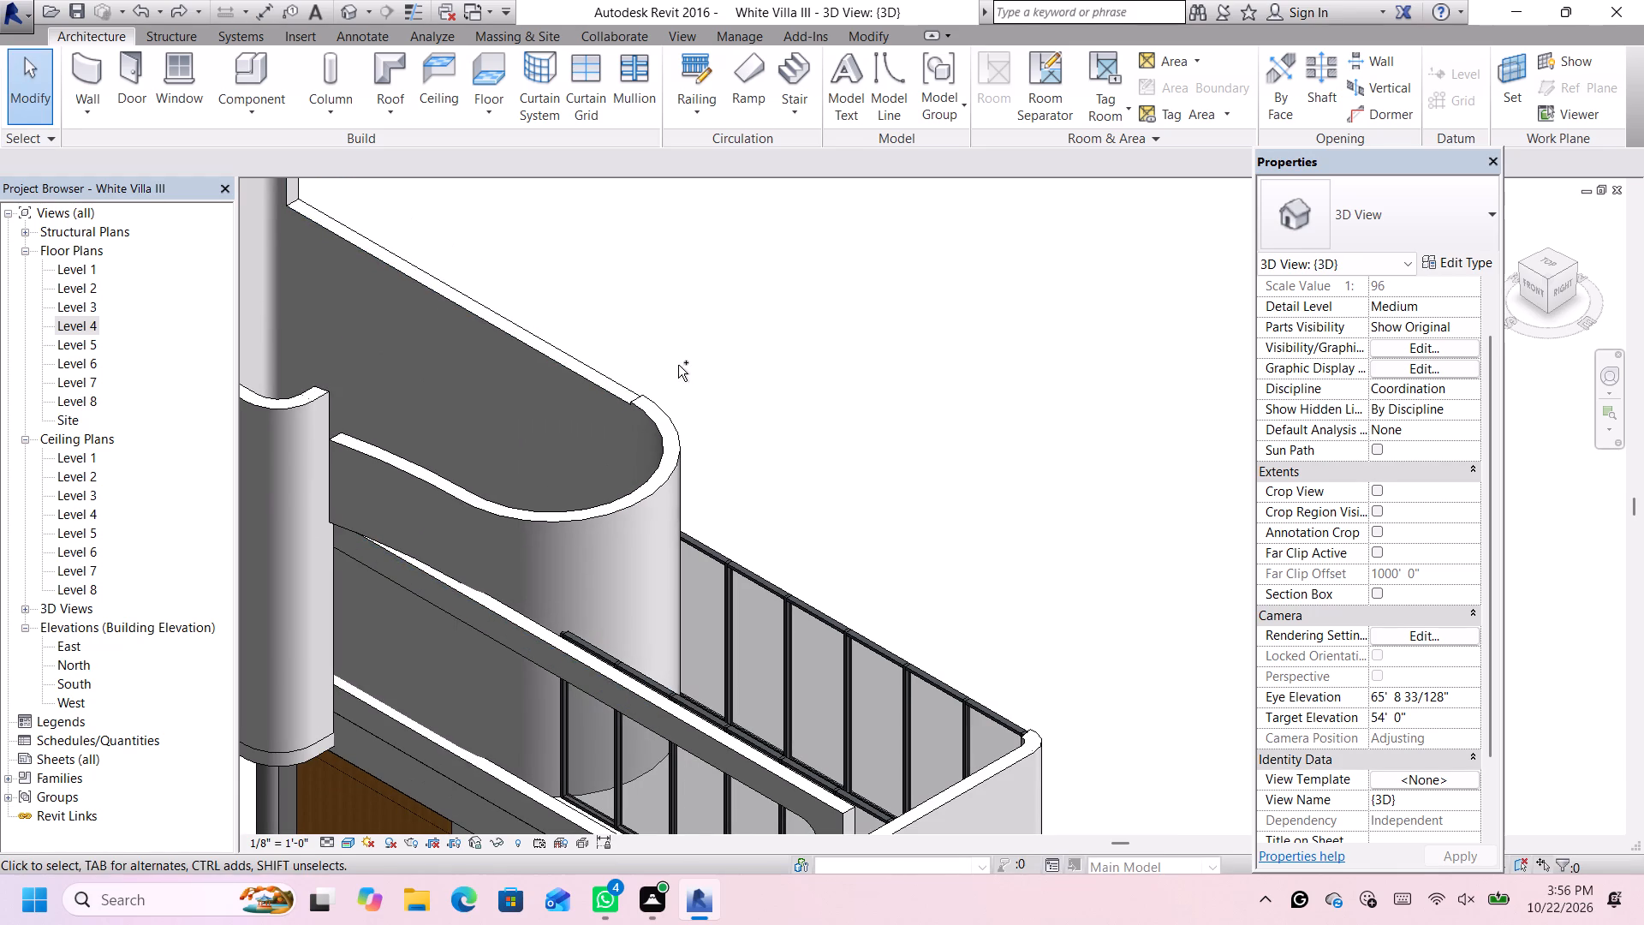
Examine the curved wall's joint with the rear straight wall and the villa's overall massing.
scroll(678, 366, "down", 2)
middle_click_drag(688, 380, 734, 423)
scroll(738, 426, "up", 1)
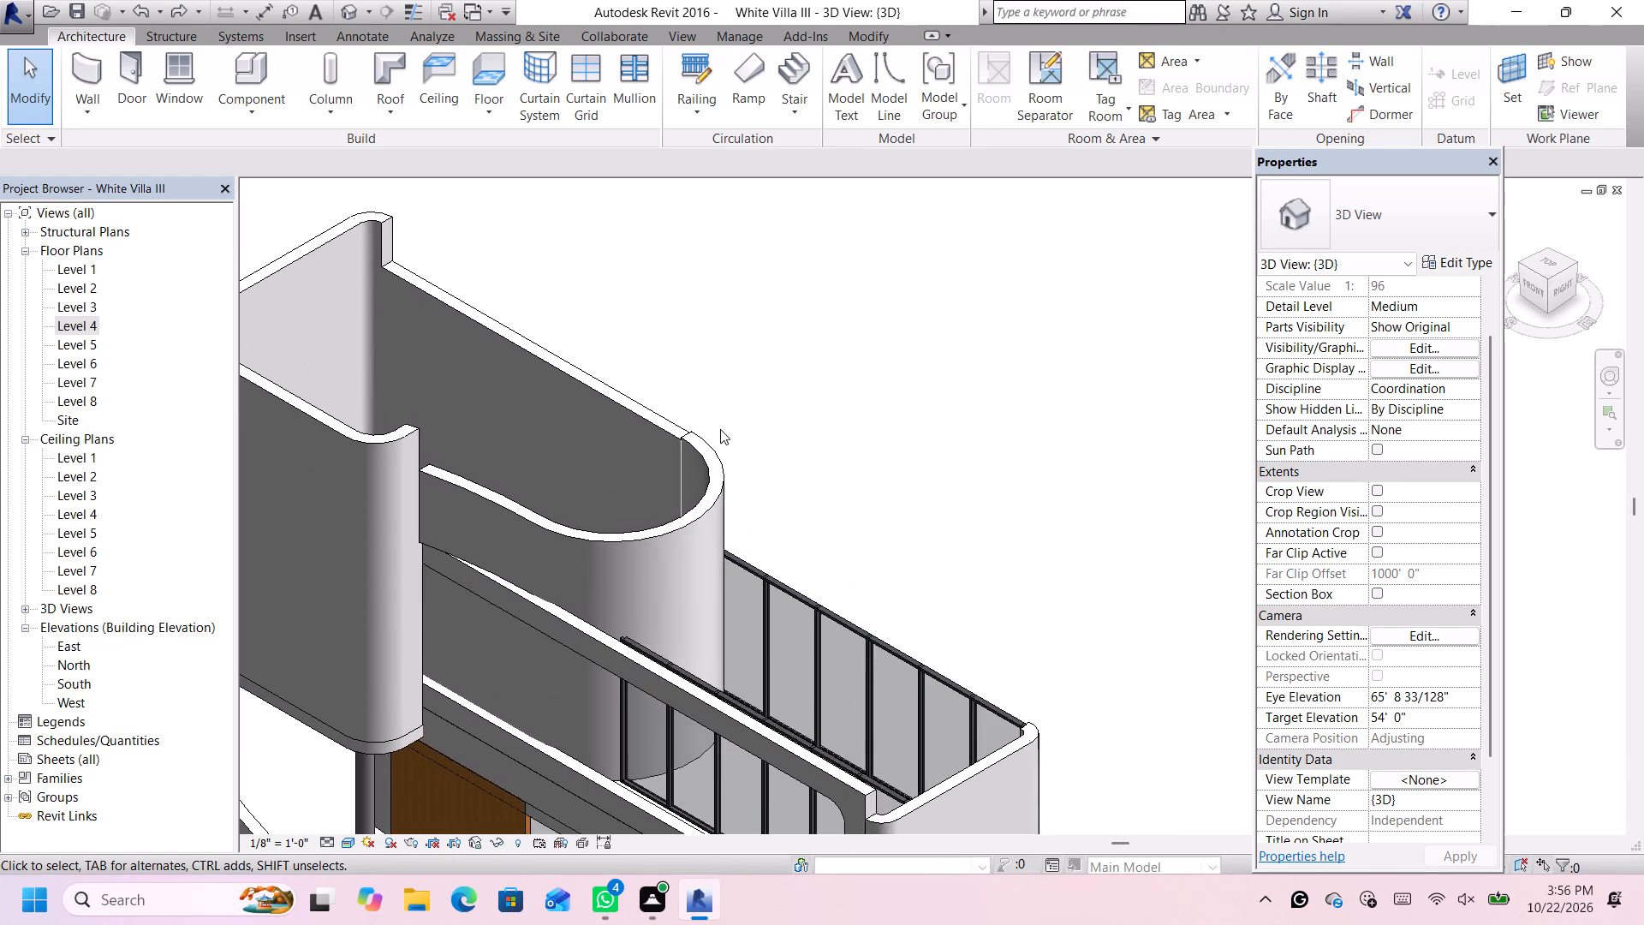
scroll(720, 429, "up", 8)
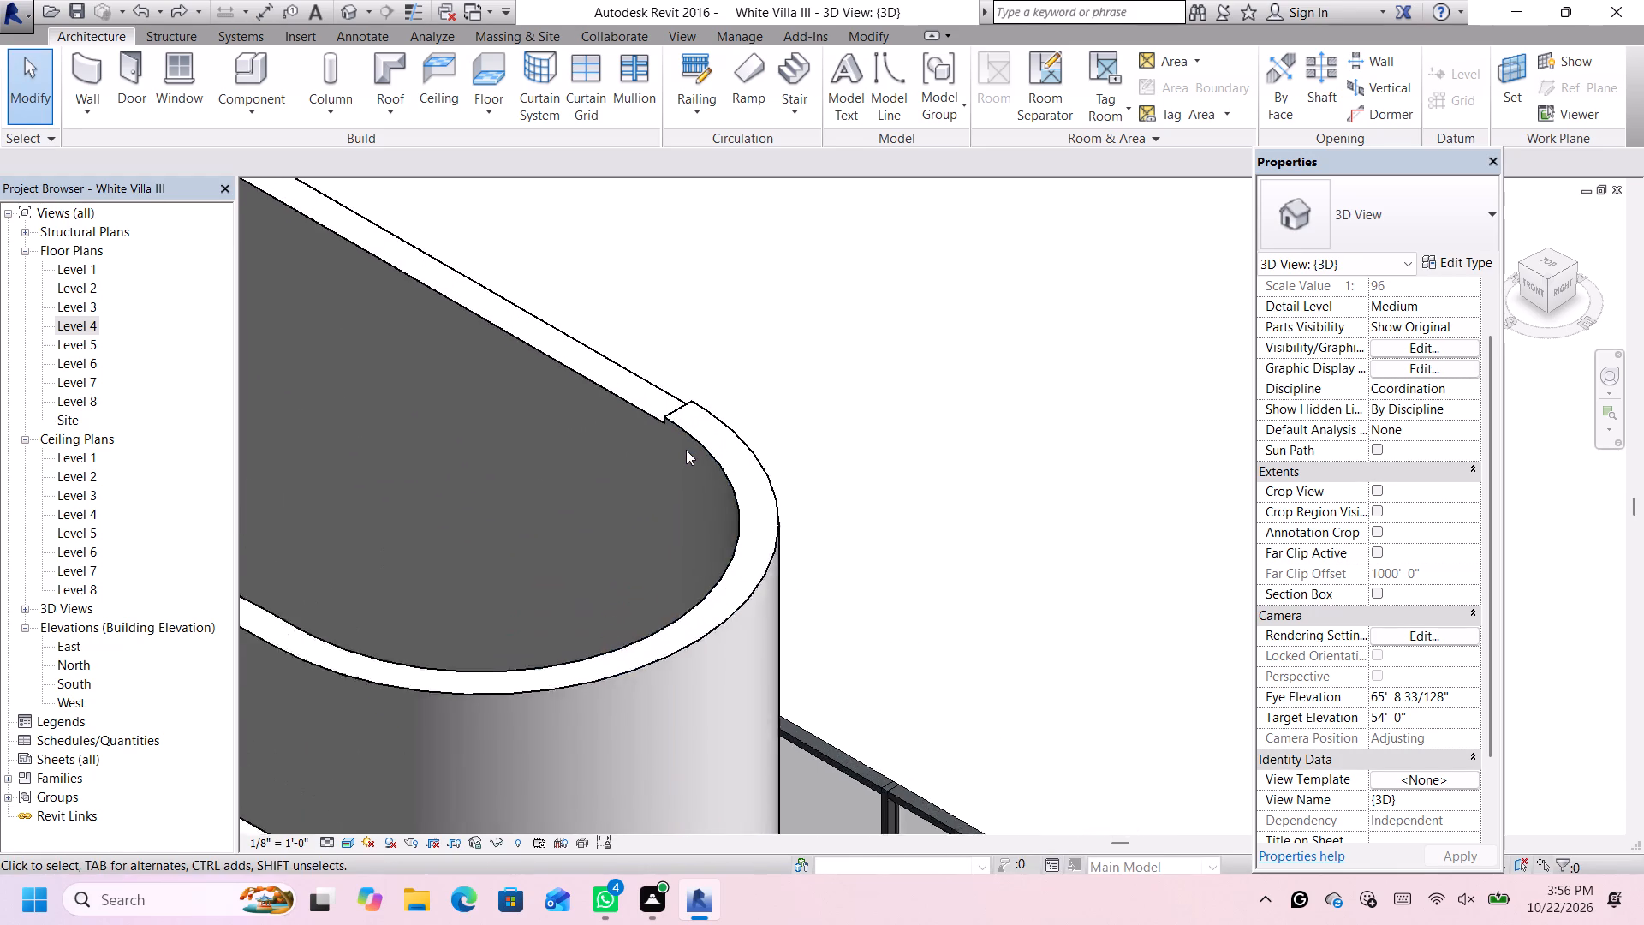
scroll(664, 419, "down", 11)
middle_click(515, 449)
middle_click(516, 449)
middle_click(521, 446)
middle_click_drag(533, 443, 549, 440)
middle_click_drag(576, 433, 616, 423)
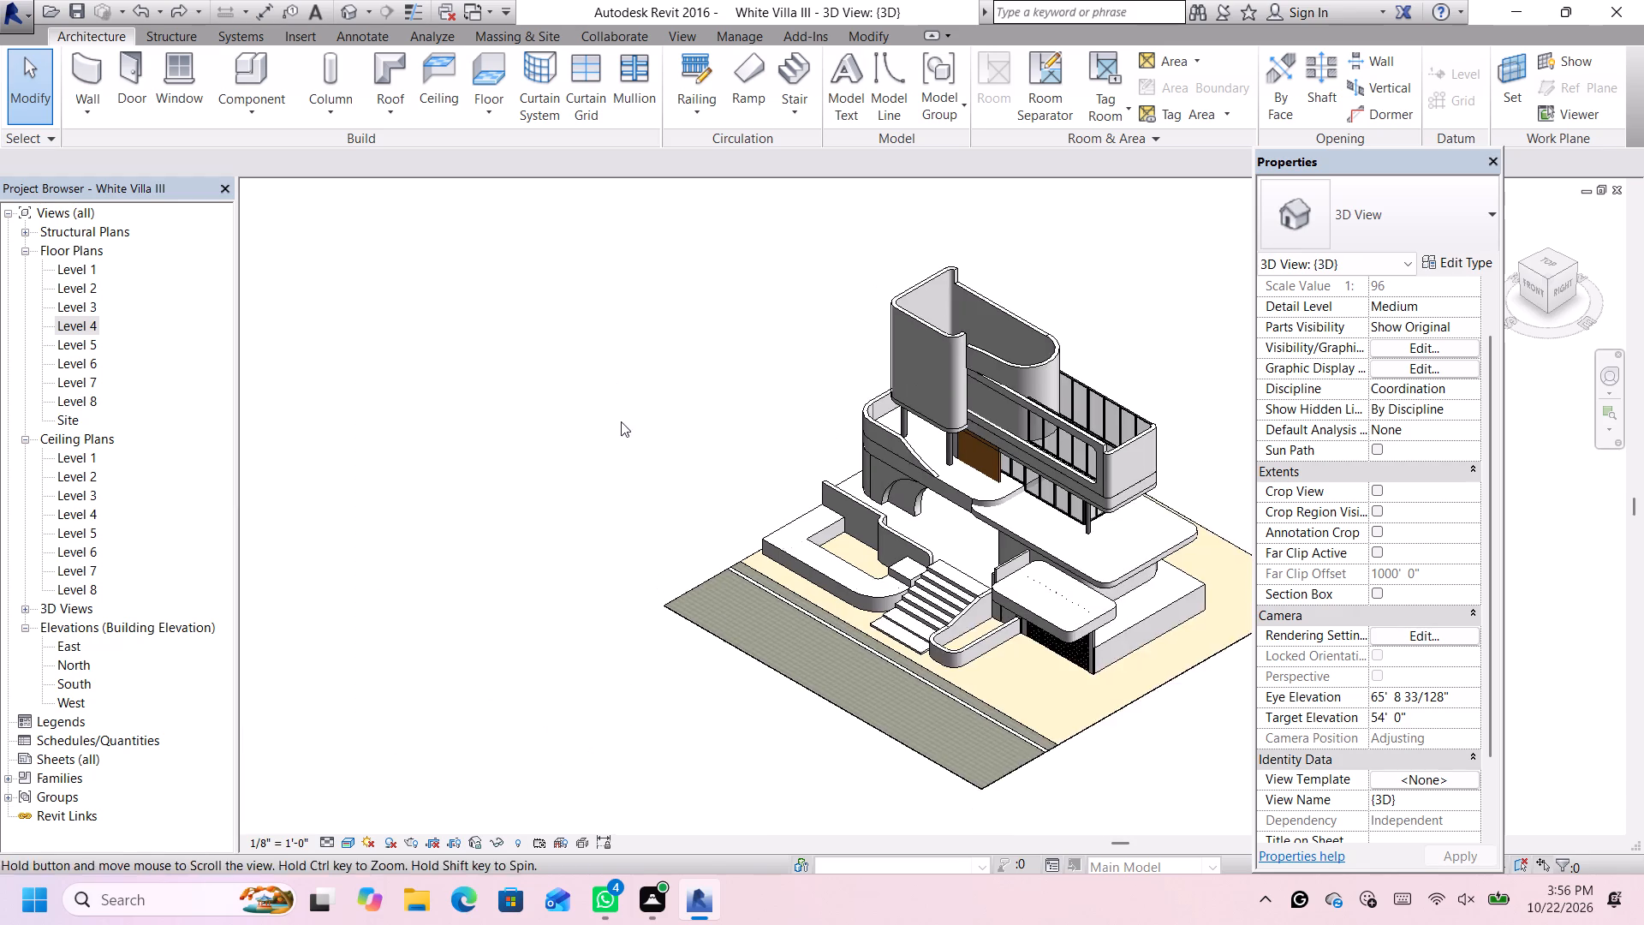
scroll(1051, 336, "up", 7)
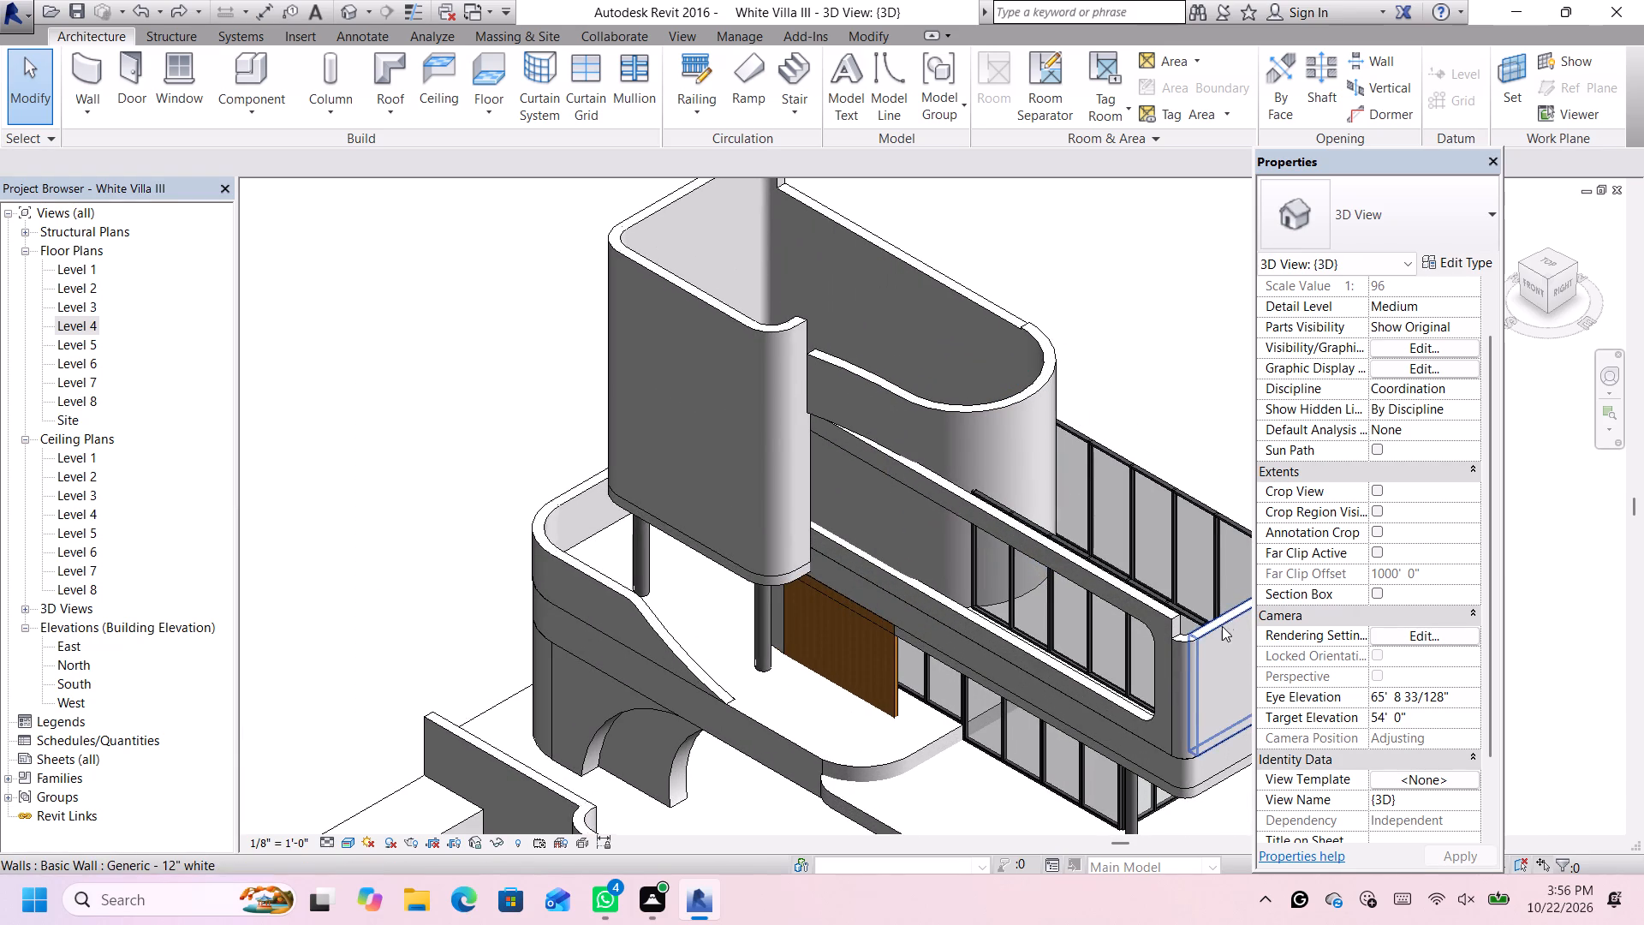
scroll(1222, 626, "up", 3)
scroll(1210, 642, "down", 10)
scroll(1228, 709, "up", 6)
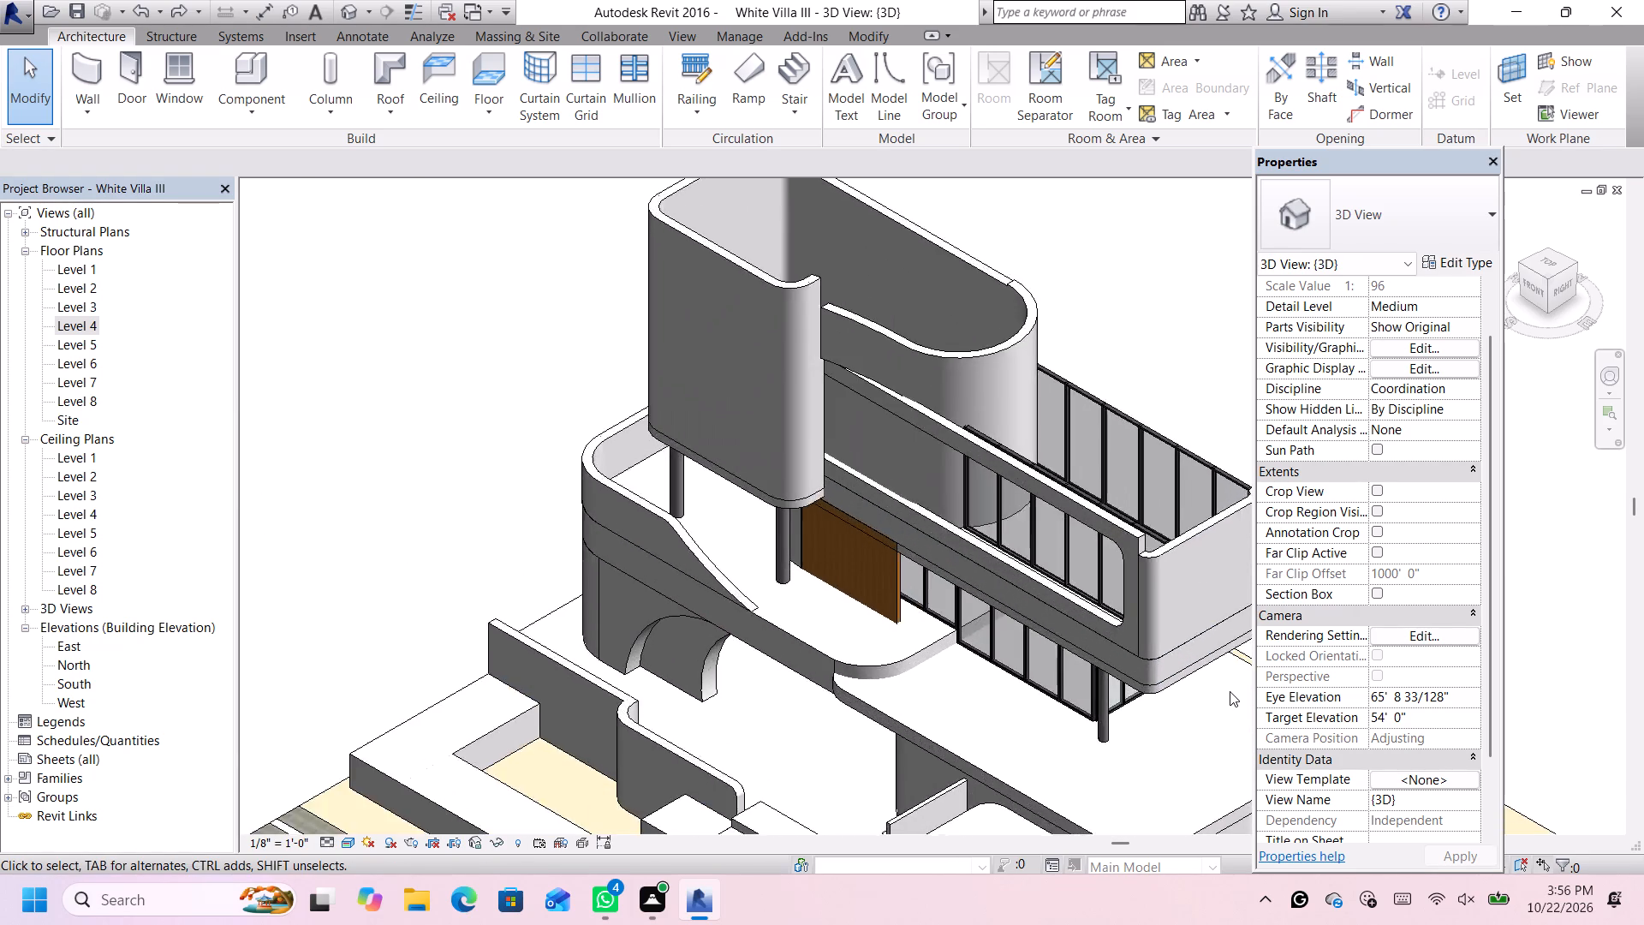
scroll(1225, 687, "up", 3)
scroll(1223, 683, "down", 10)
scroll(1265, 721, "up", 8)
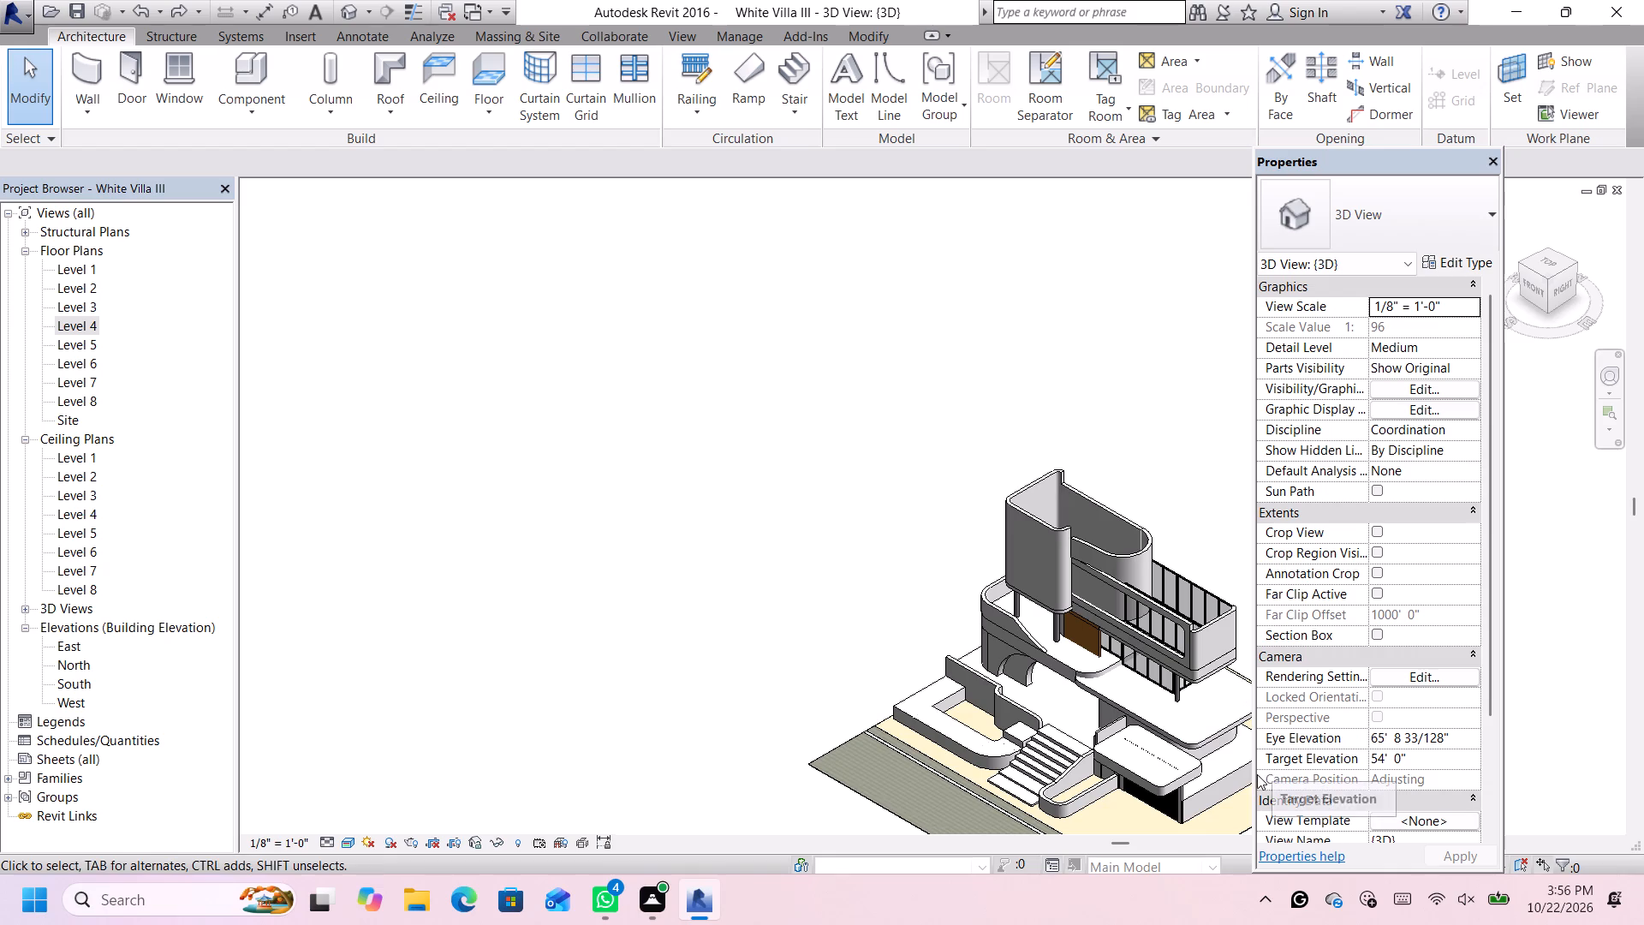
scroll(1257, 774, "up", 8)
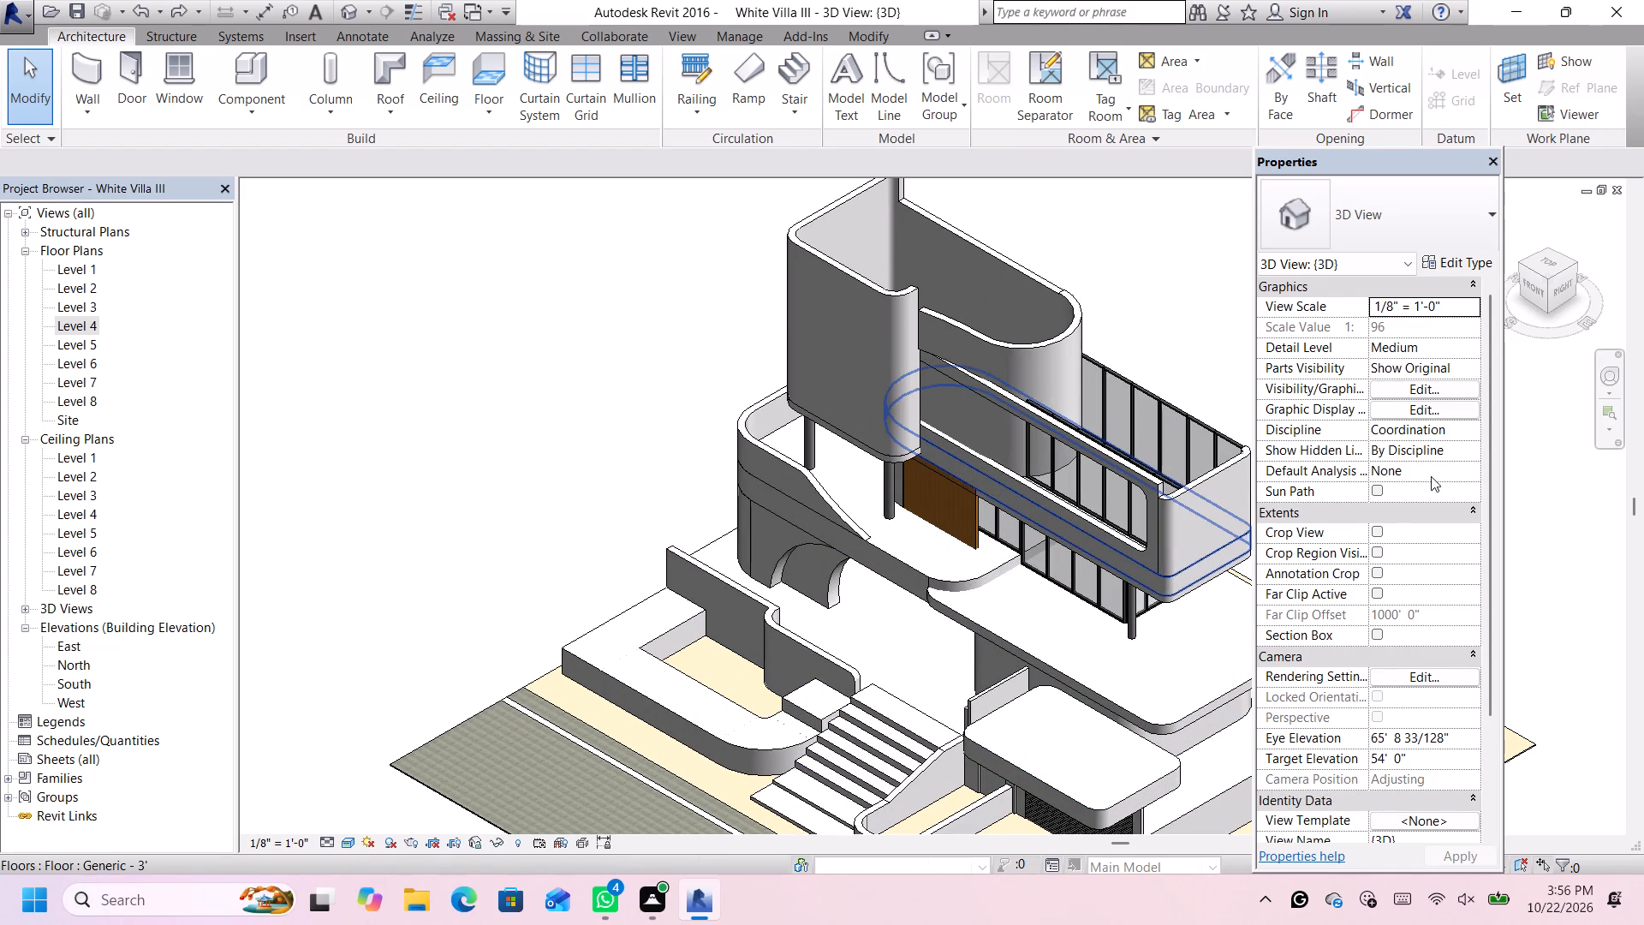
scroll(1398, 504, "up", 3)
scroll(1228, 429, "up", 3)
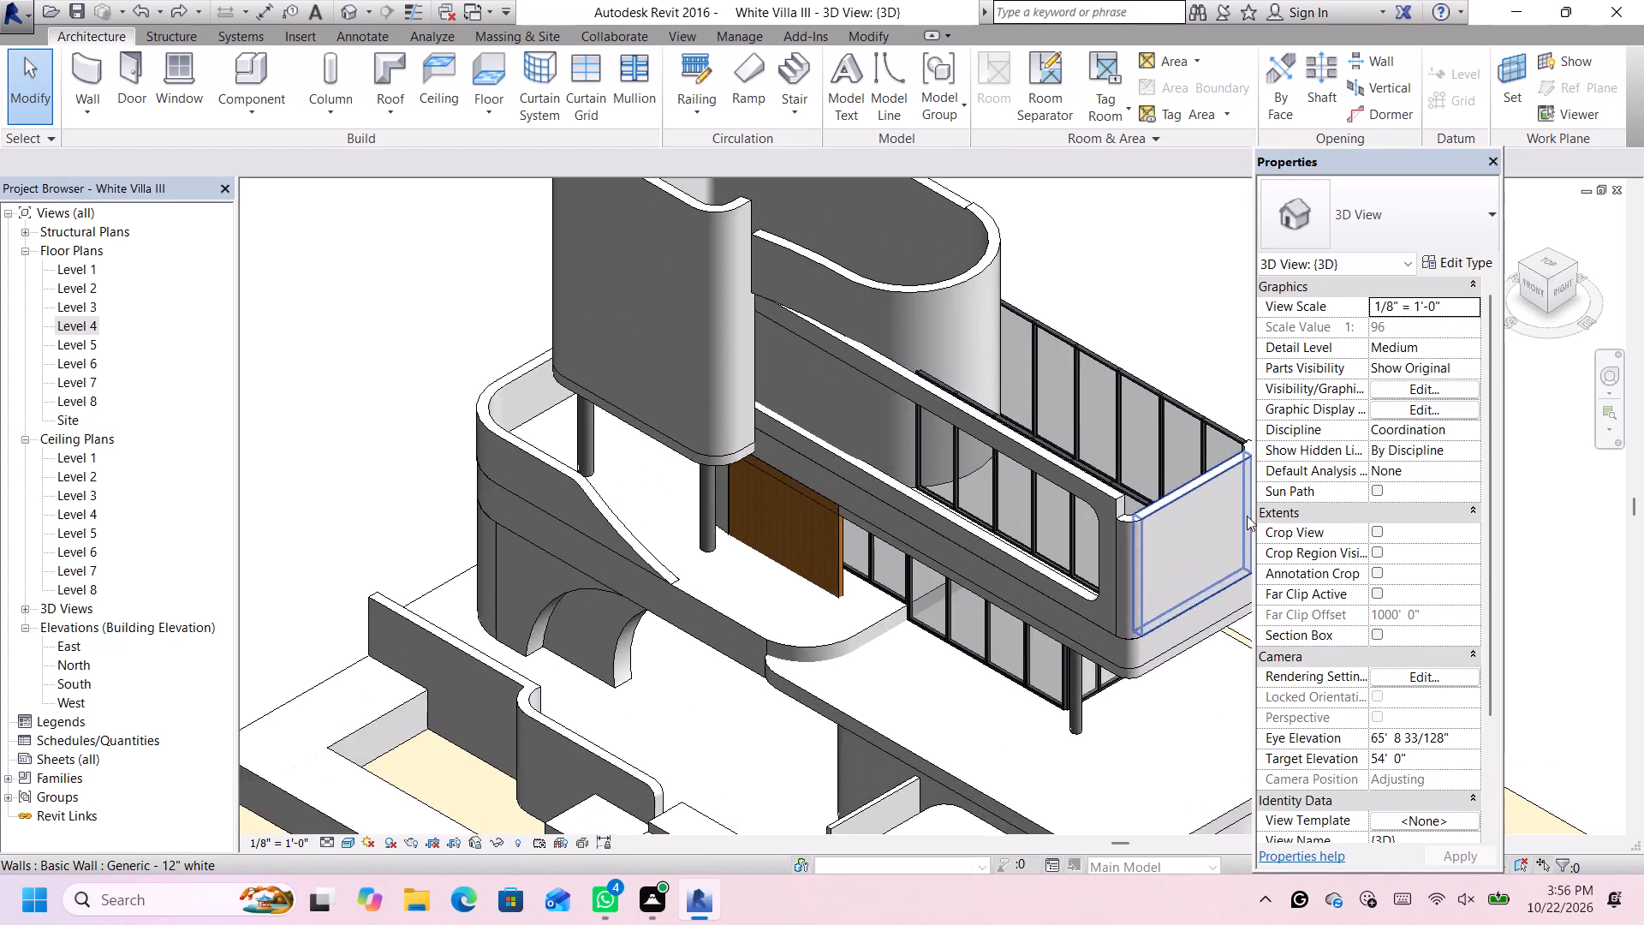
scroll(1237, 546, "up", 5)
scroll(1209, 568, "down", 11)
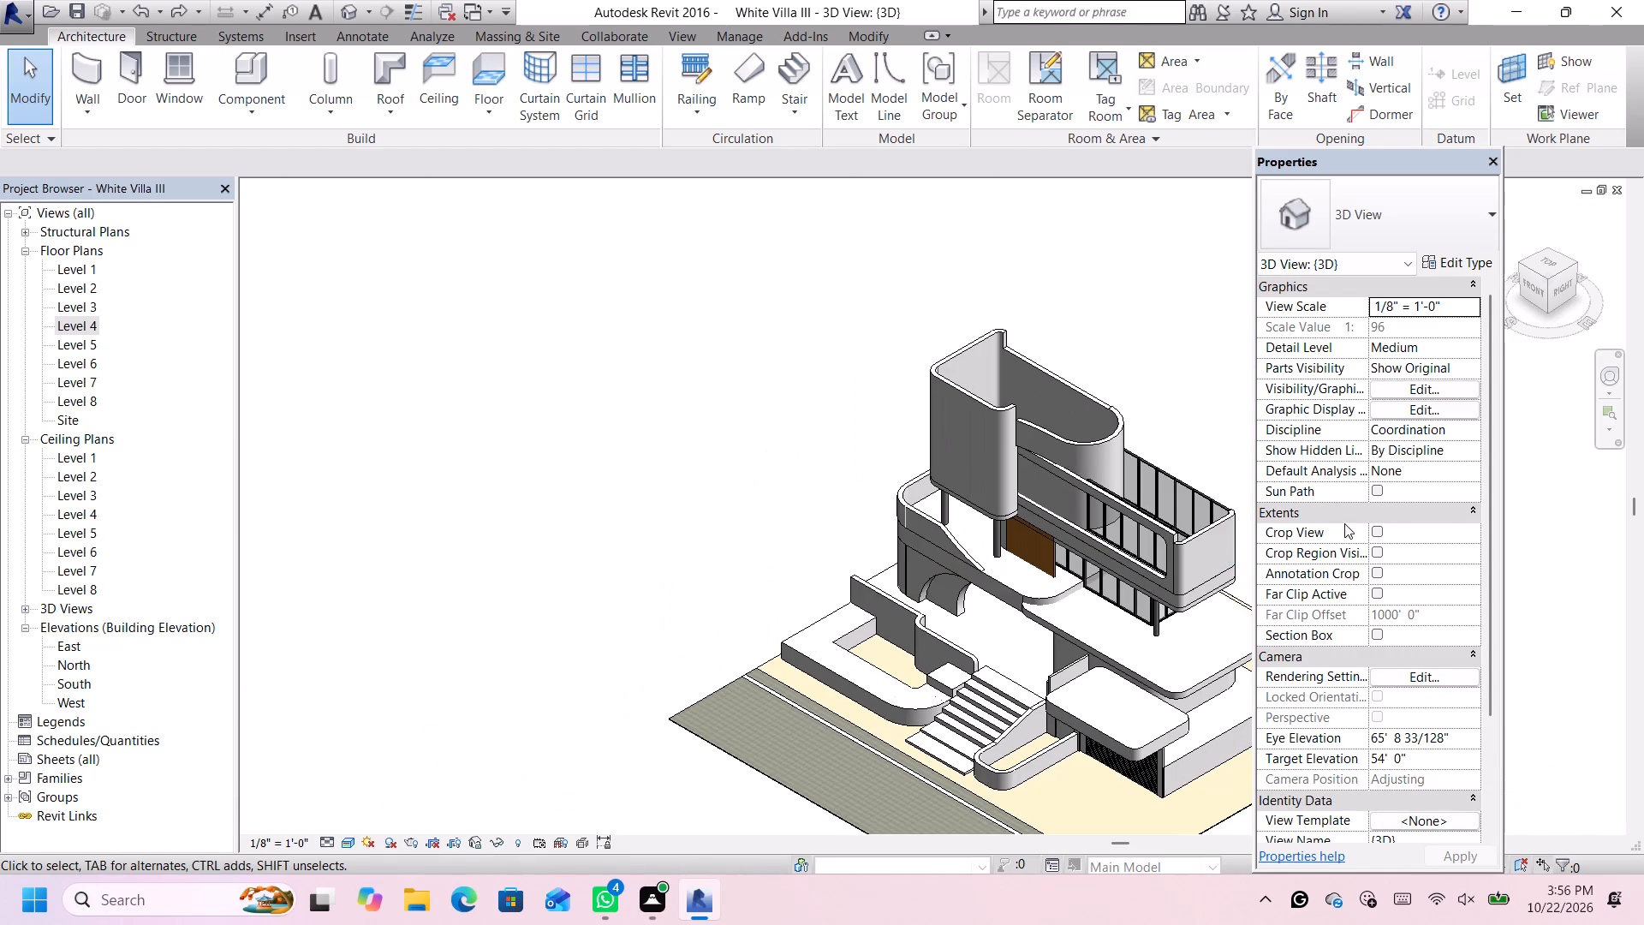
Set the unconnected height of the curved corner wall at the front end of the glazed upper volume to 14'.
scroll(1546, 494, "up", 5)
scroll(998, 653, "up", 1)
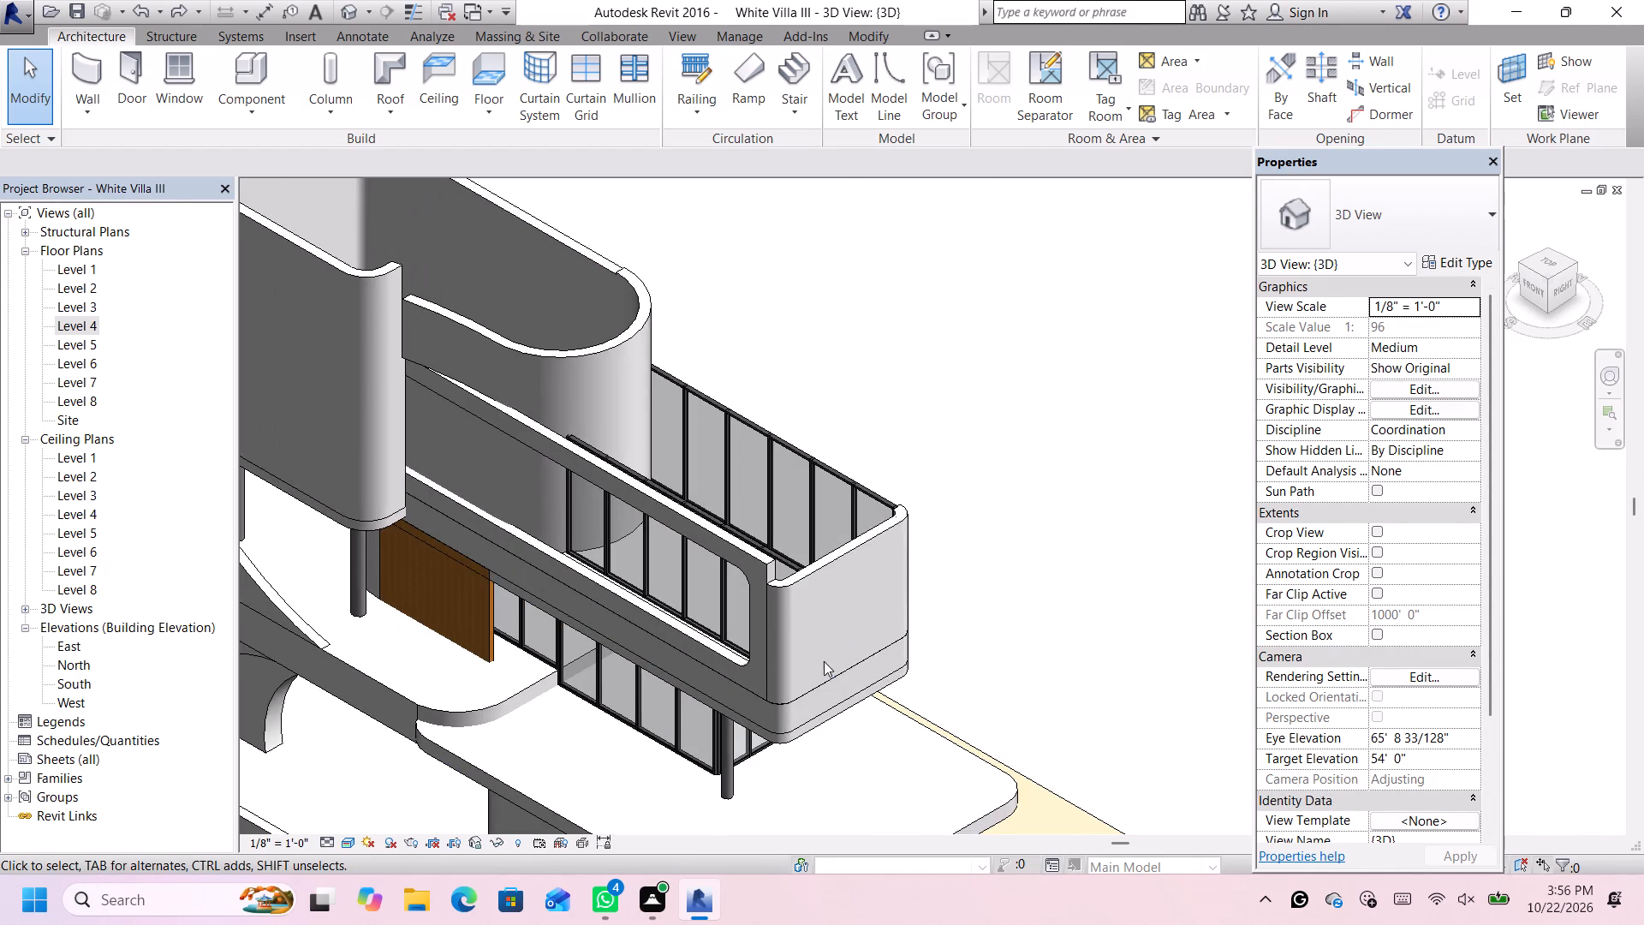
scroll(769, 611, "up", 4)
left_click(772, 605)
scroll(784, 593, "up", 4)
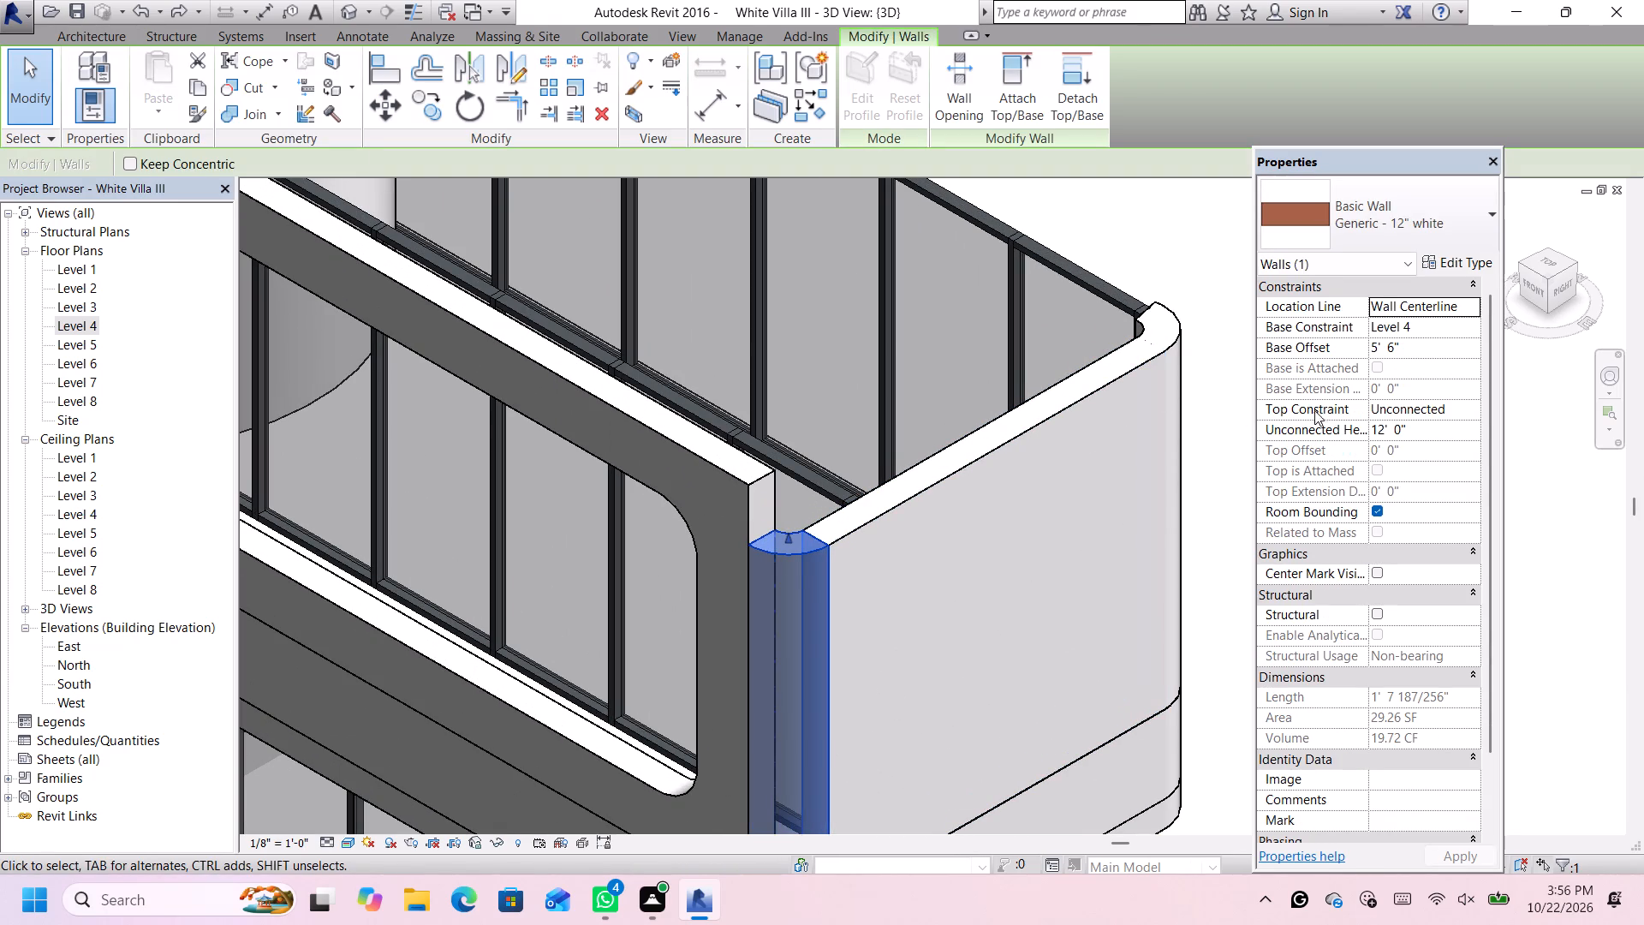
left_click(1384, 430)
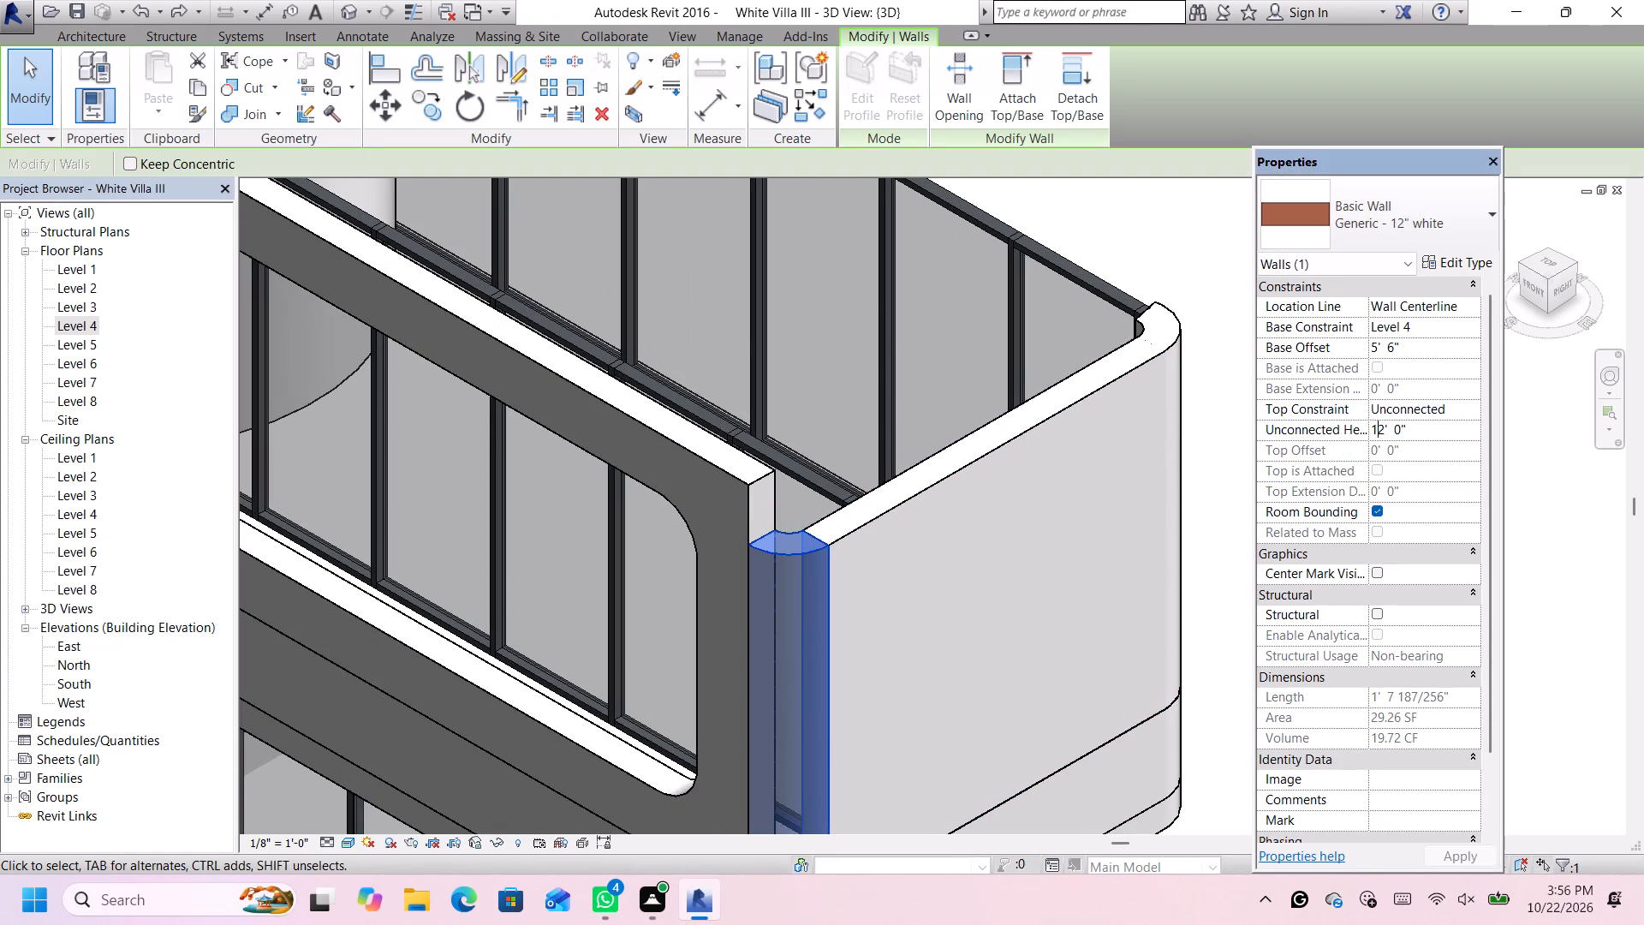
left_click(1384, 430)
key("BackSpace")
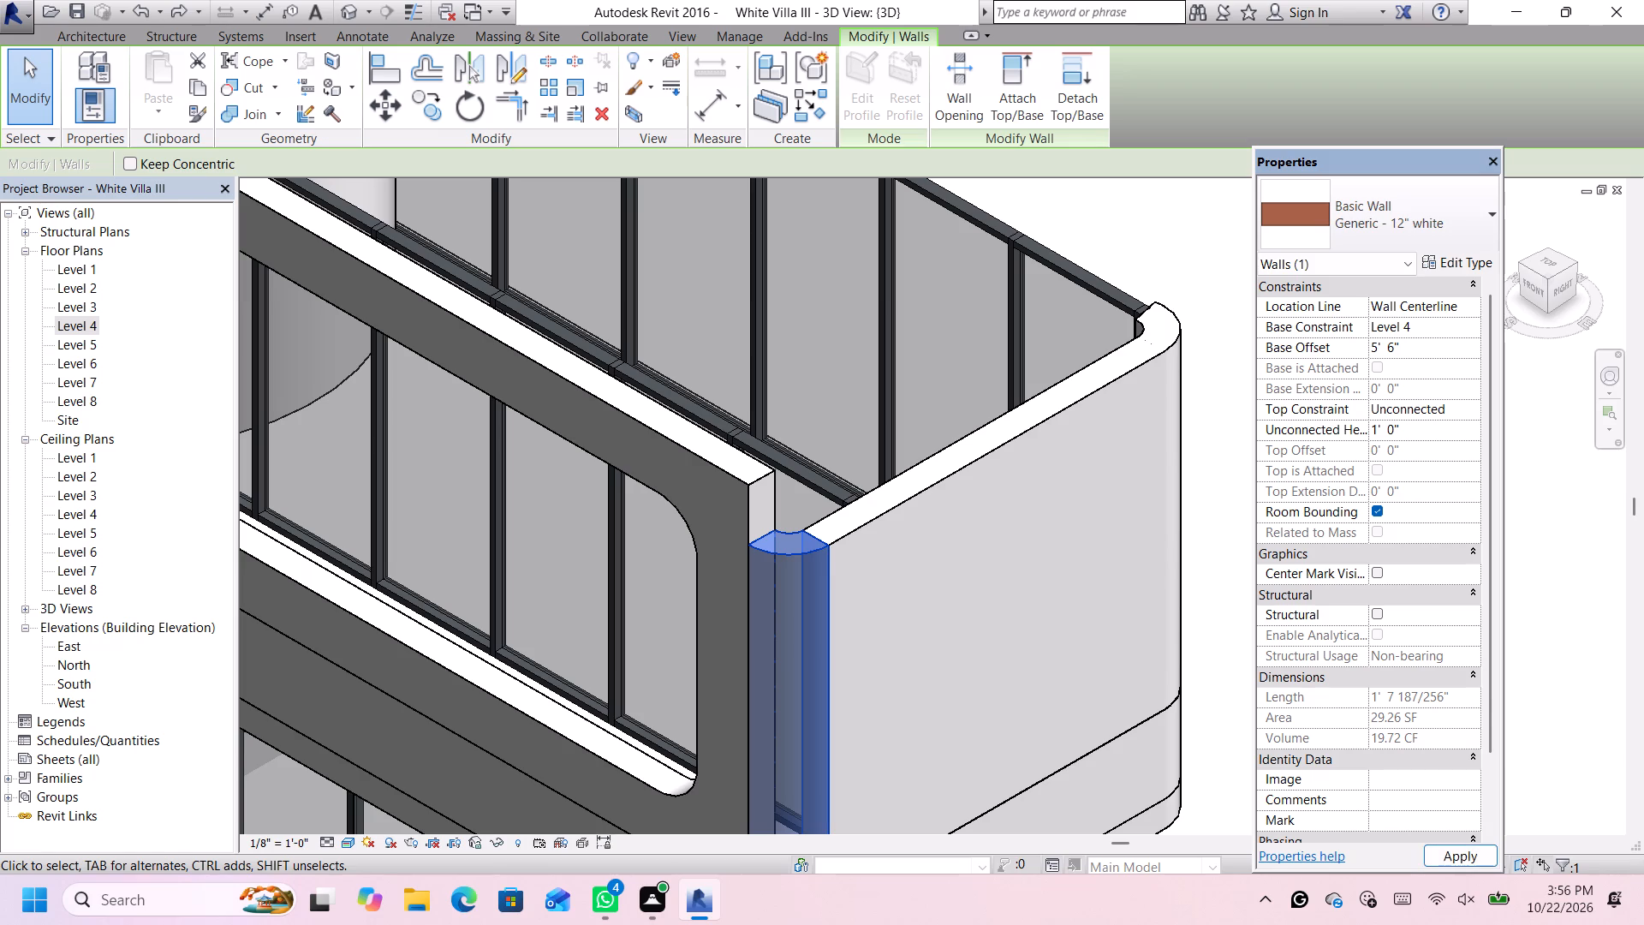
key("4")
key("Return")
key("Return")
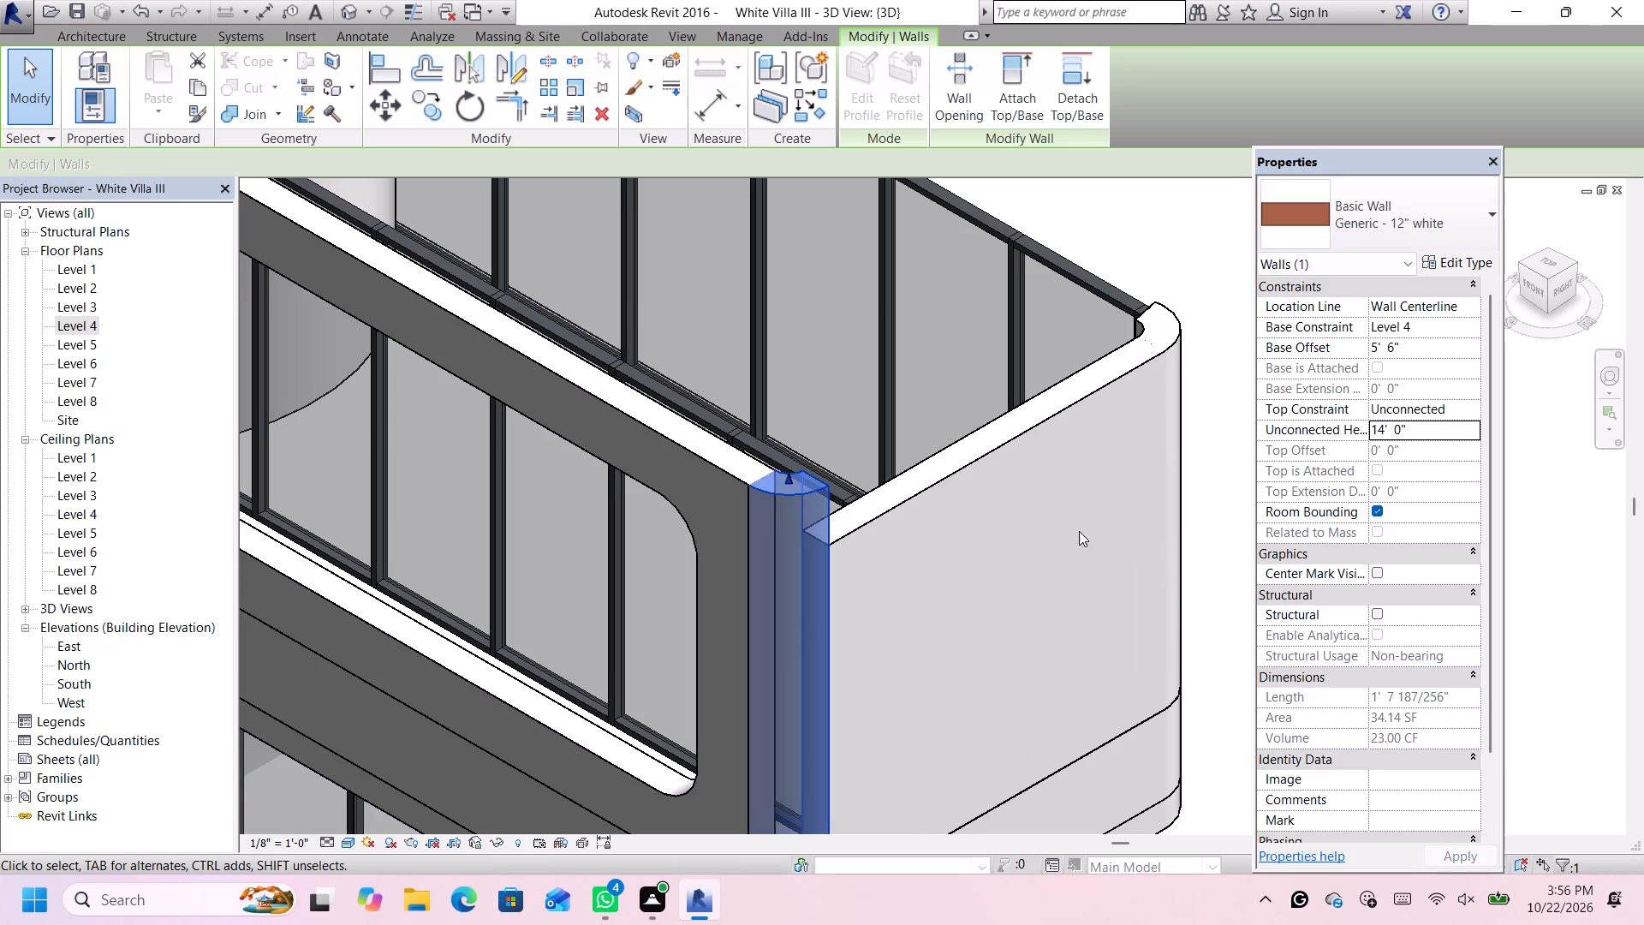
Set the unconnected height of the straight end wall beside that curved corner to 14'.
left_click(1004, 431)
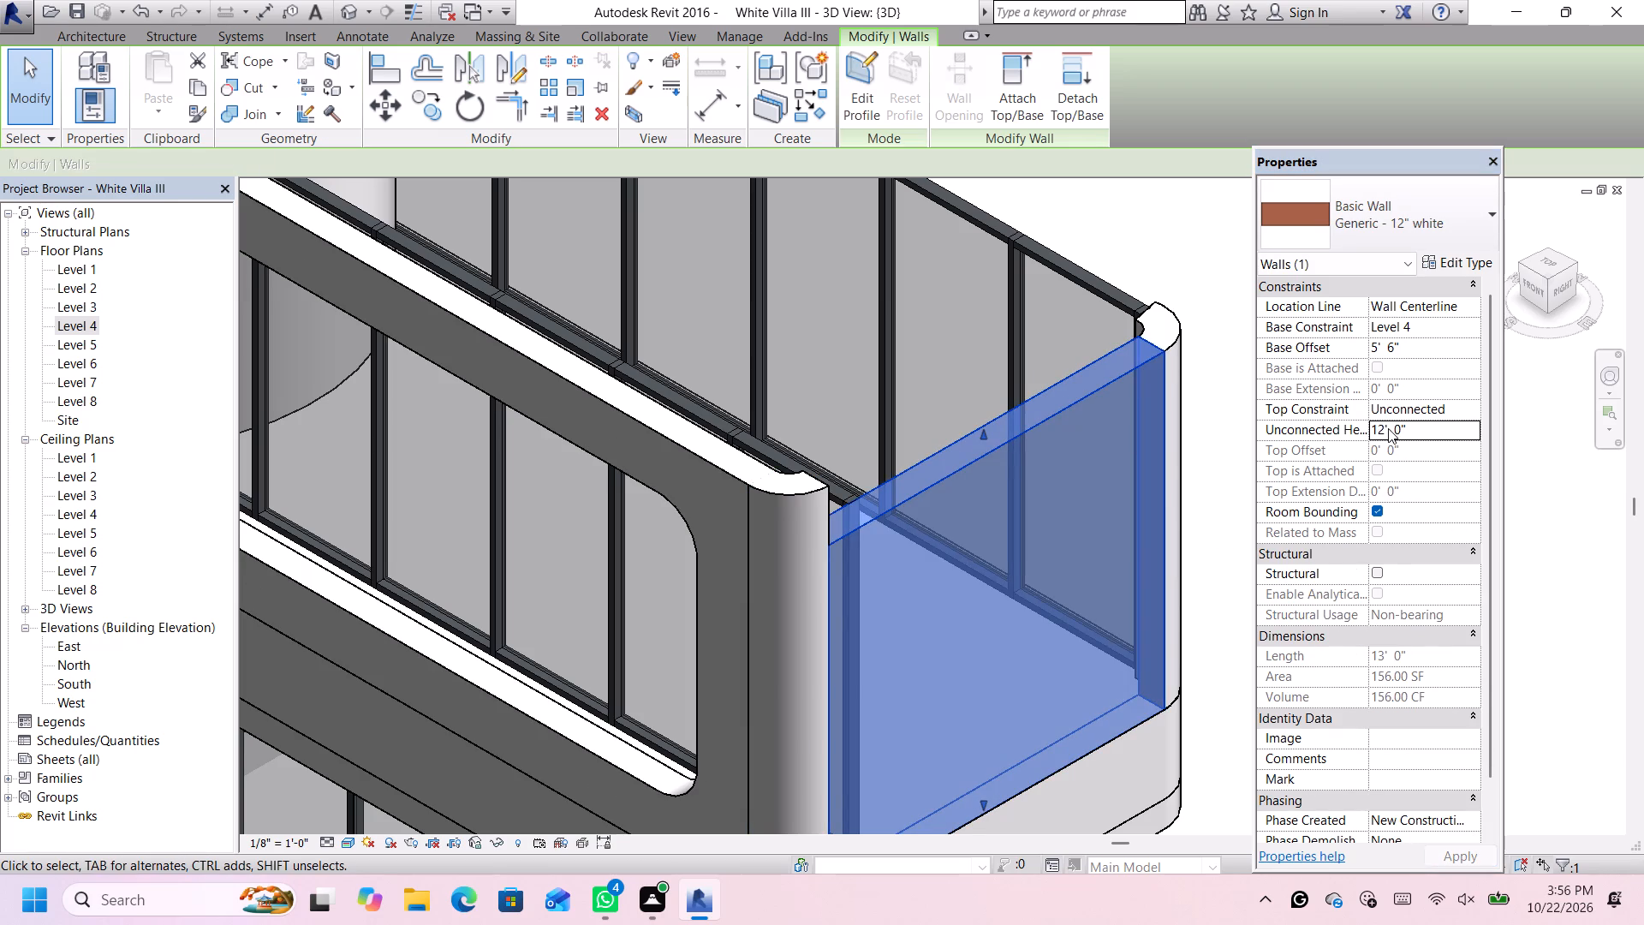
left_click(1384, 430)
left_click(1385, 430)
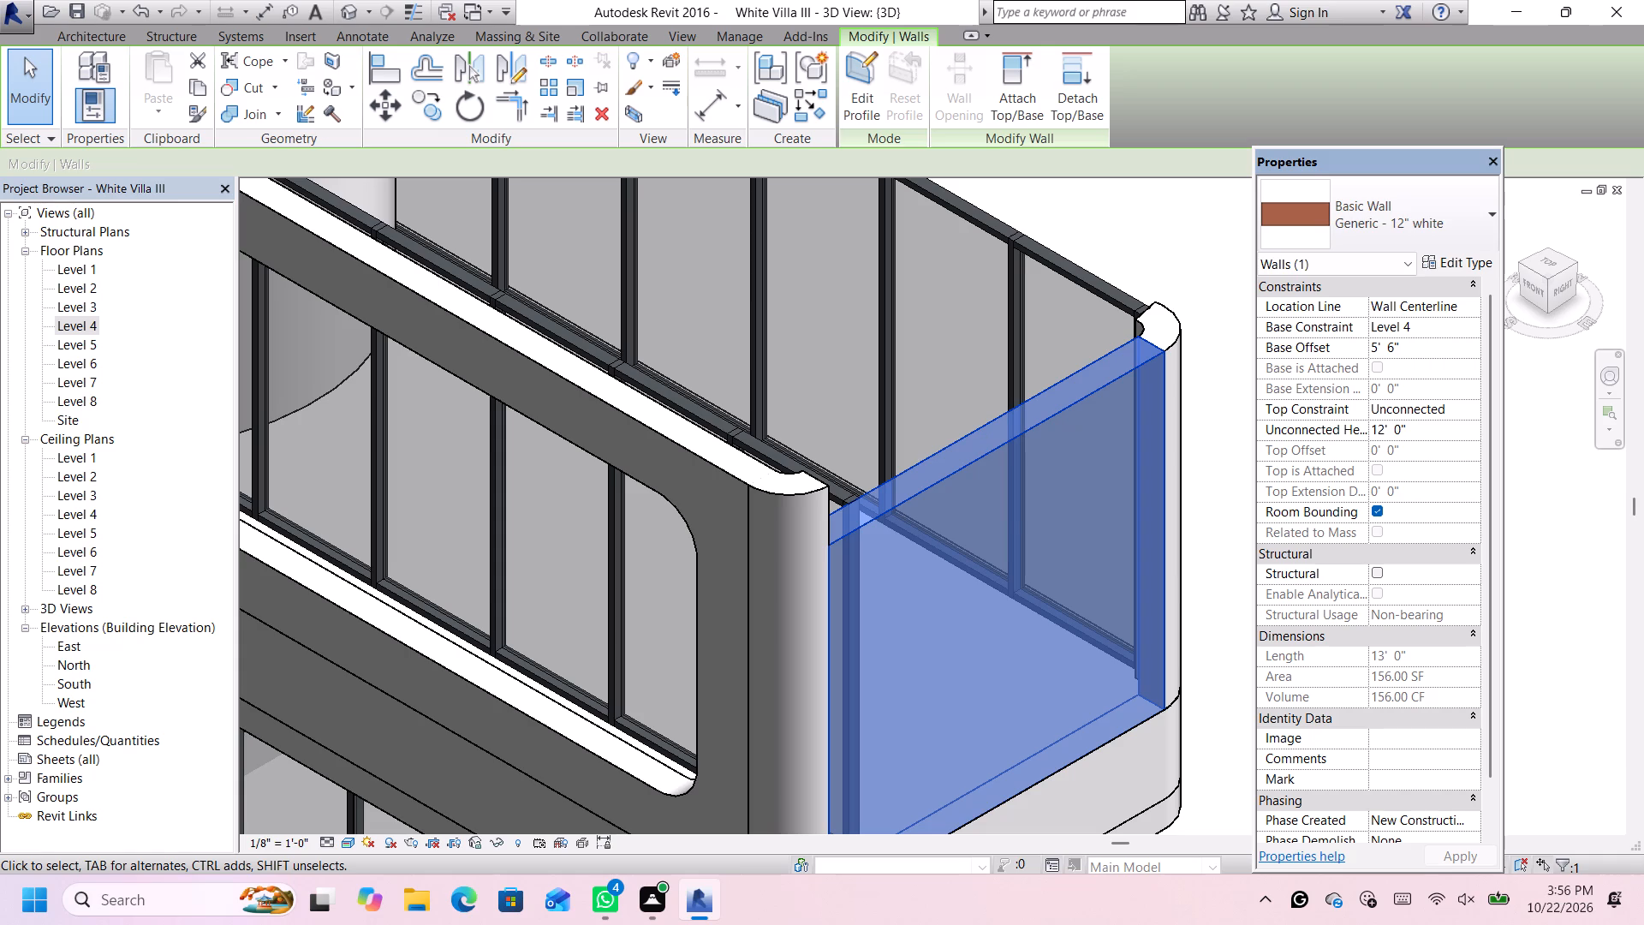
key("BackSpace")
key("4")
key("Return")
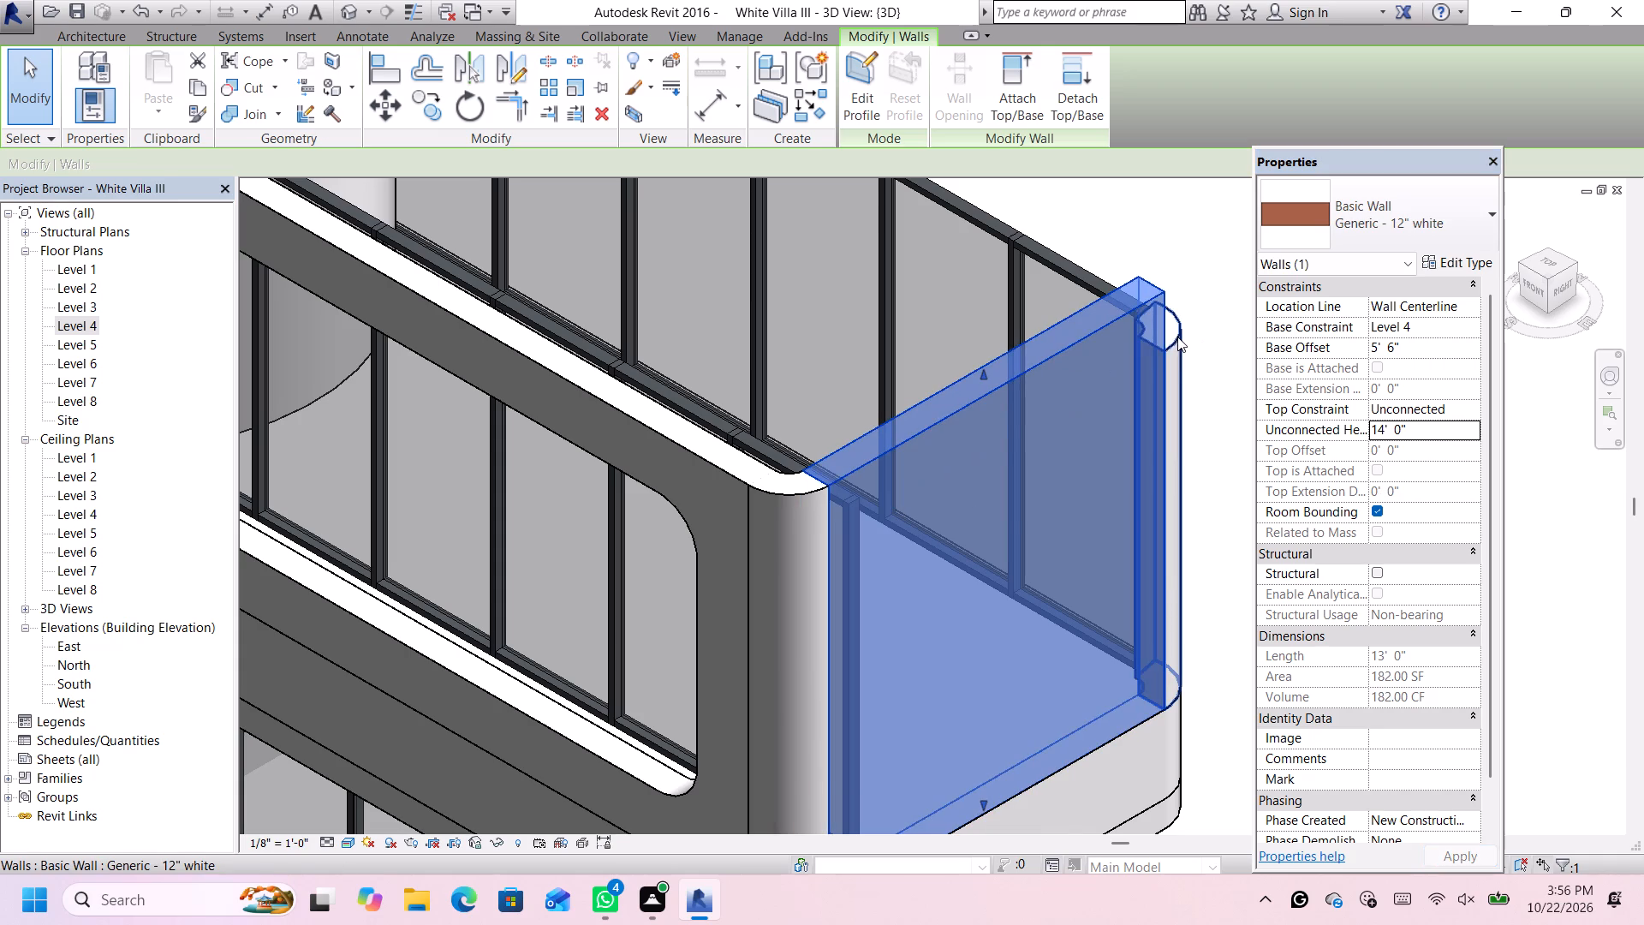
Set the unconnected height of the curved rear corner wall at the far end of the straight end wall to 14'.
left_click(1177, 337)
left_click(1384, 429)
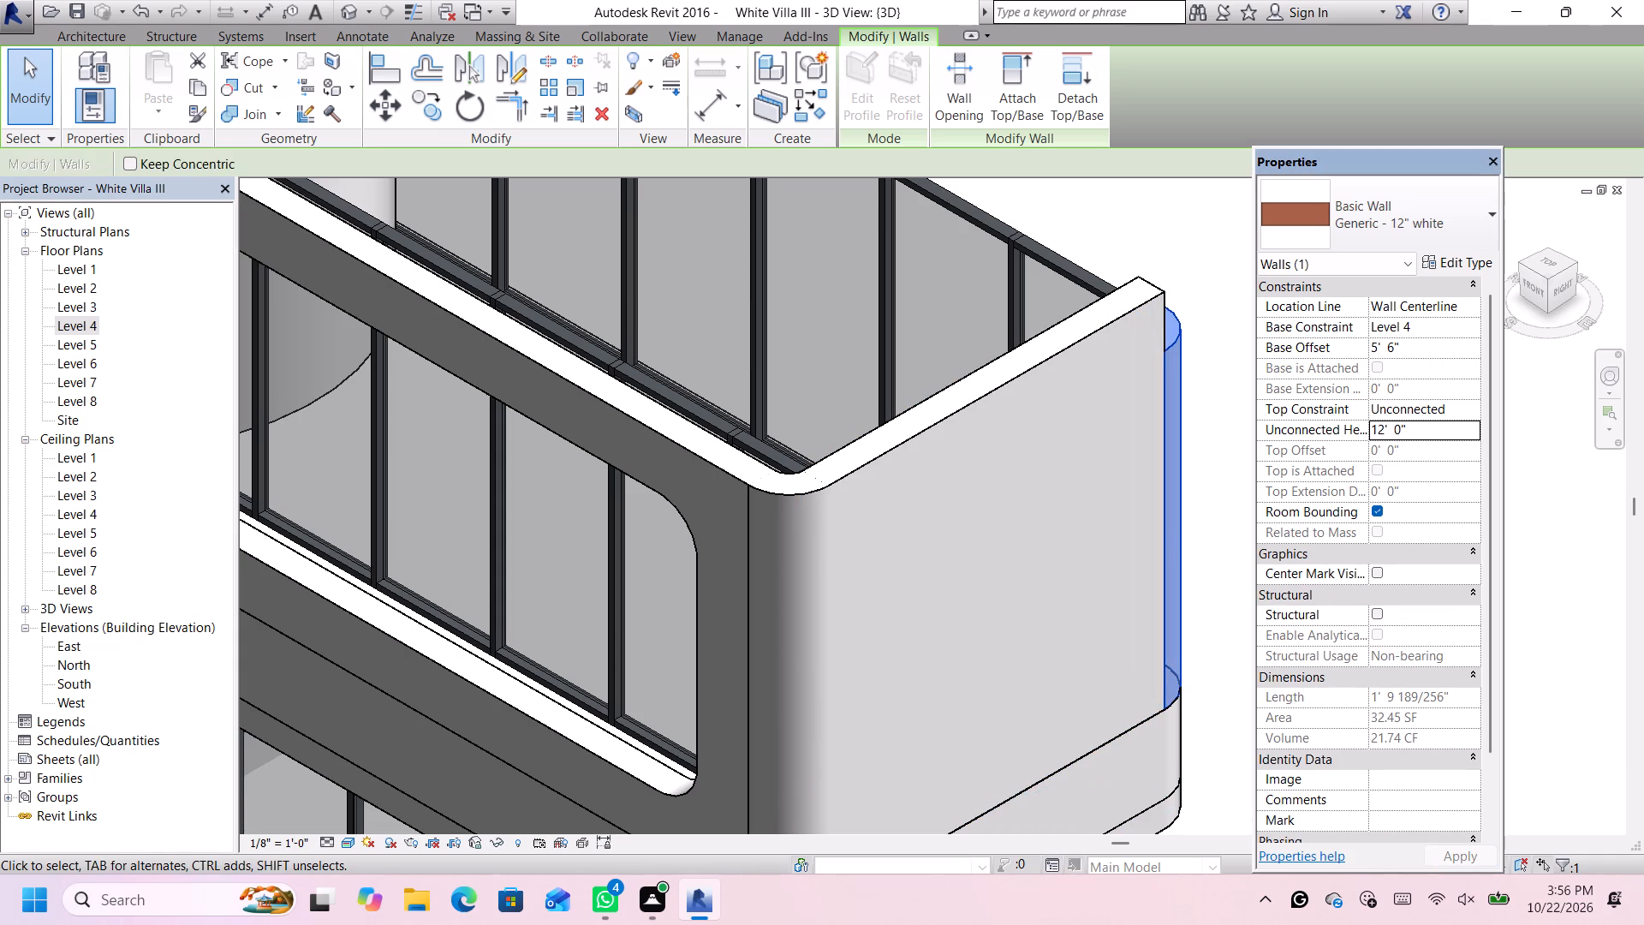
left_click(1384, 429)
key("BackSpace")
key("4")
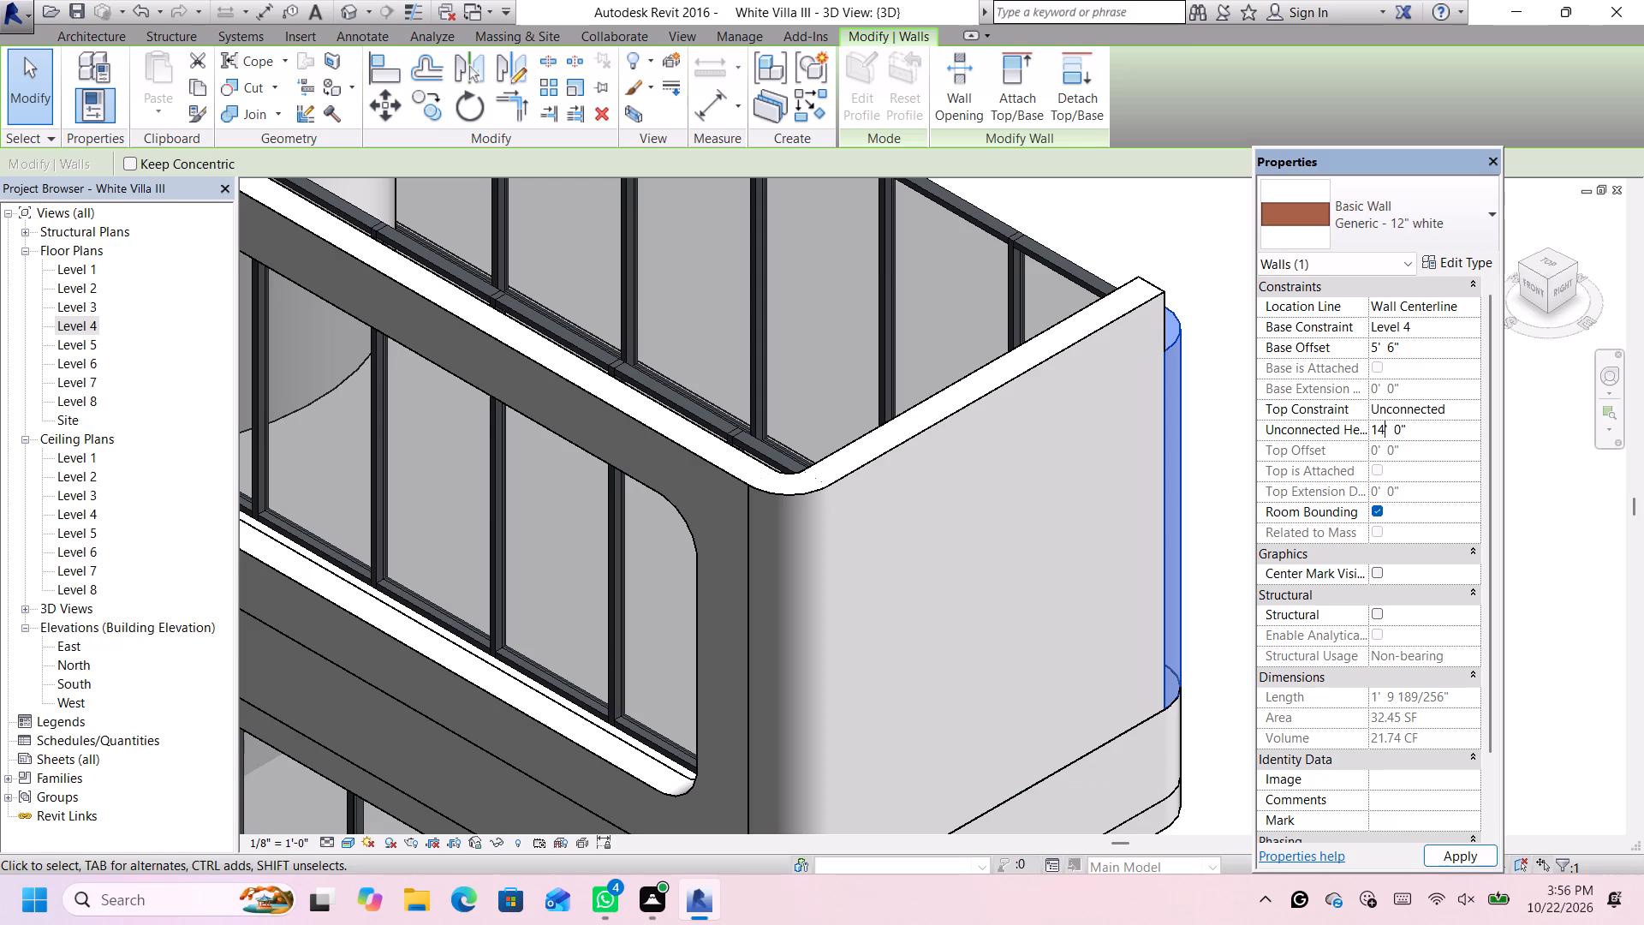
key("Return")
Set the unconnected height of the rear Storefront curtain wall to 14', dismissing the notification card that interrupts.
scroll(1101, 224, "down", 4)
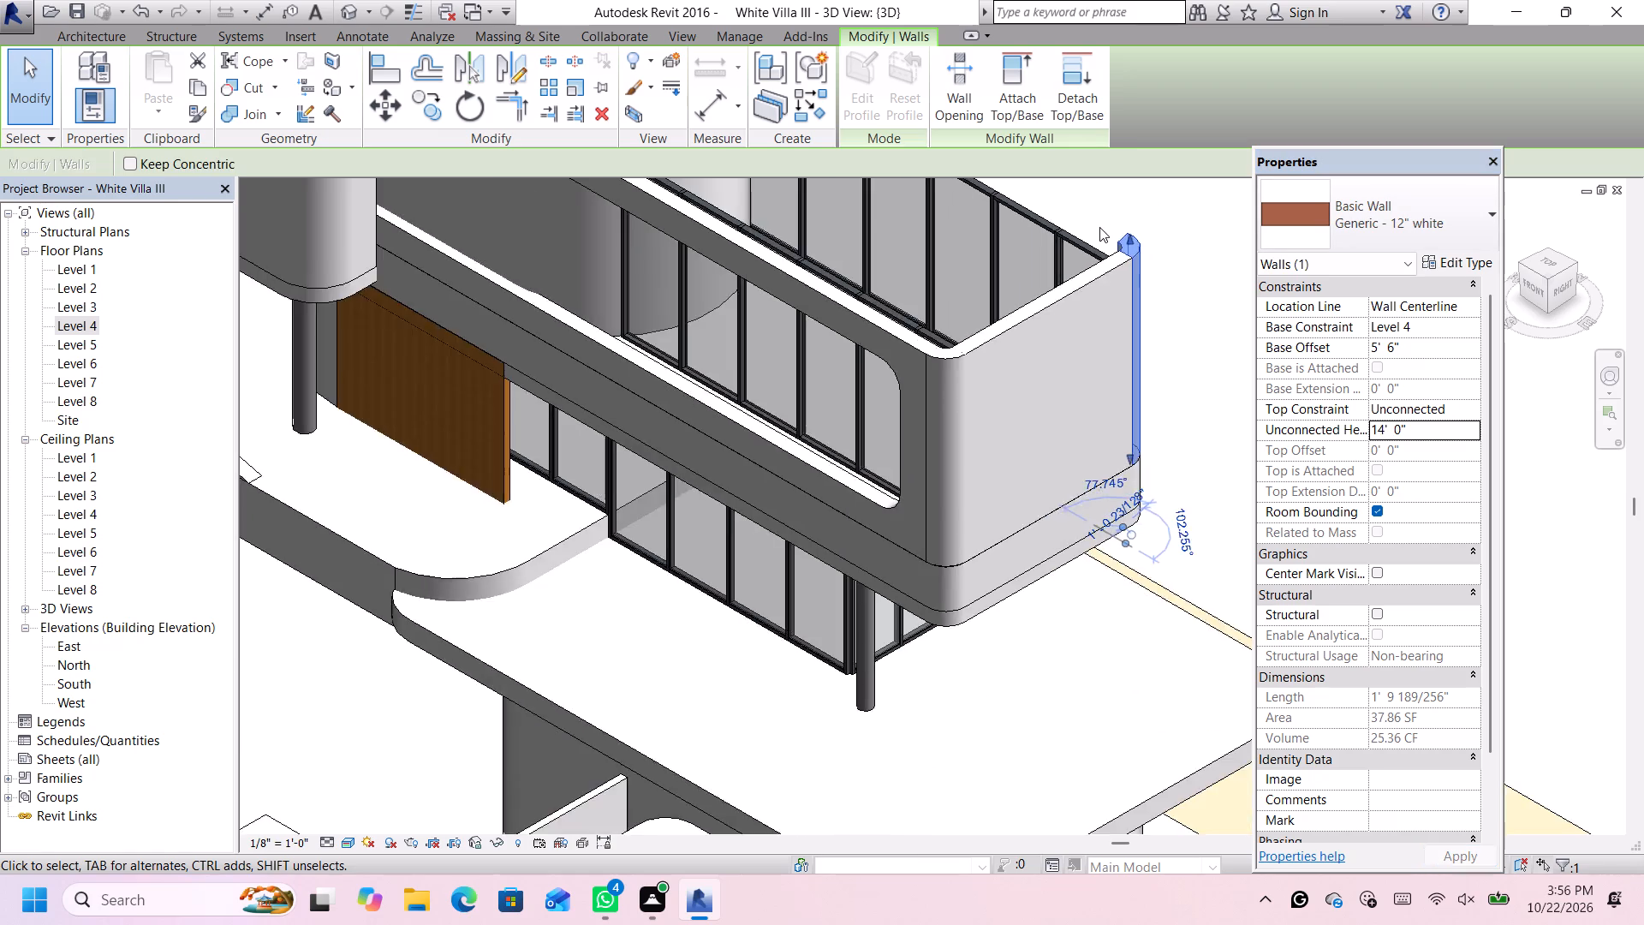
scroll(1099, 227, "down", 5)
middle_click_drag(1079, 213, 1137, 537)
scroll(1137, 537, "up", 1)
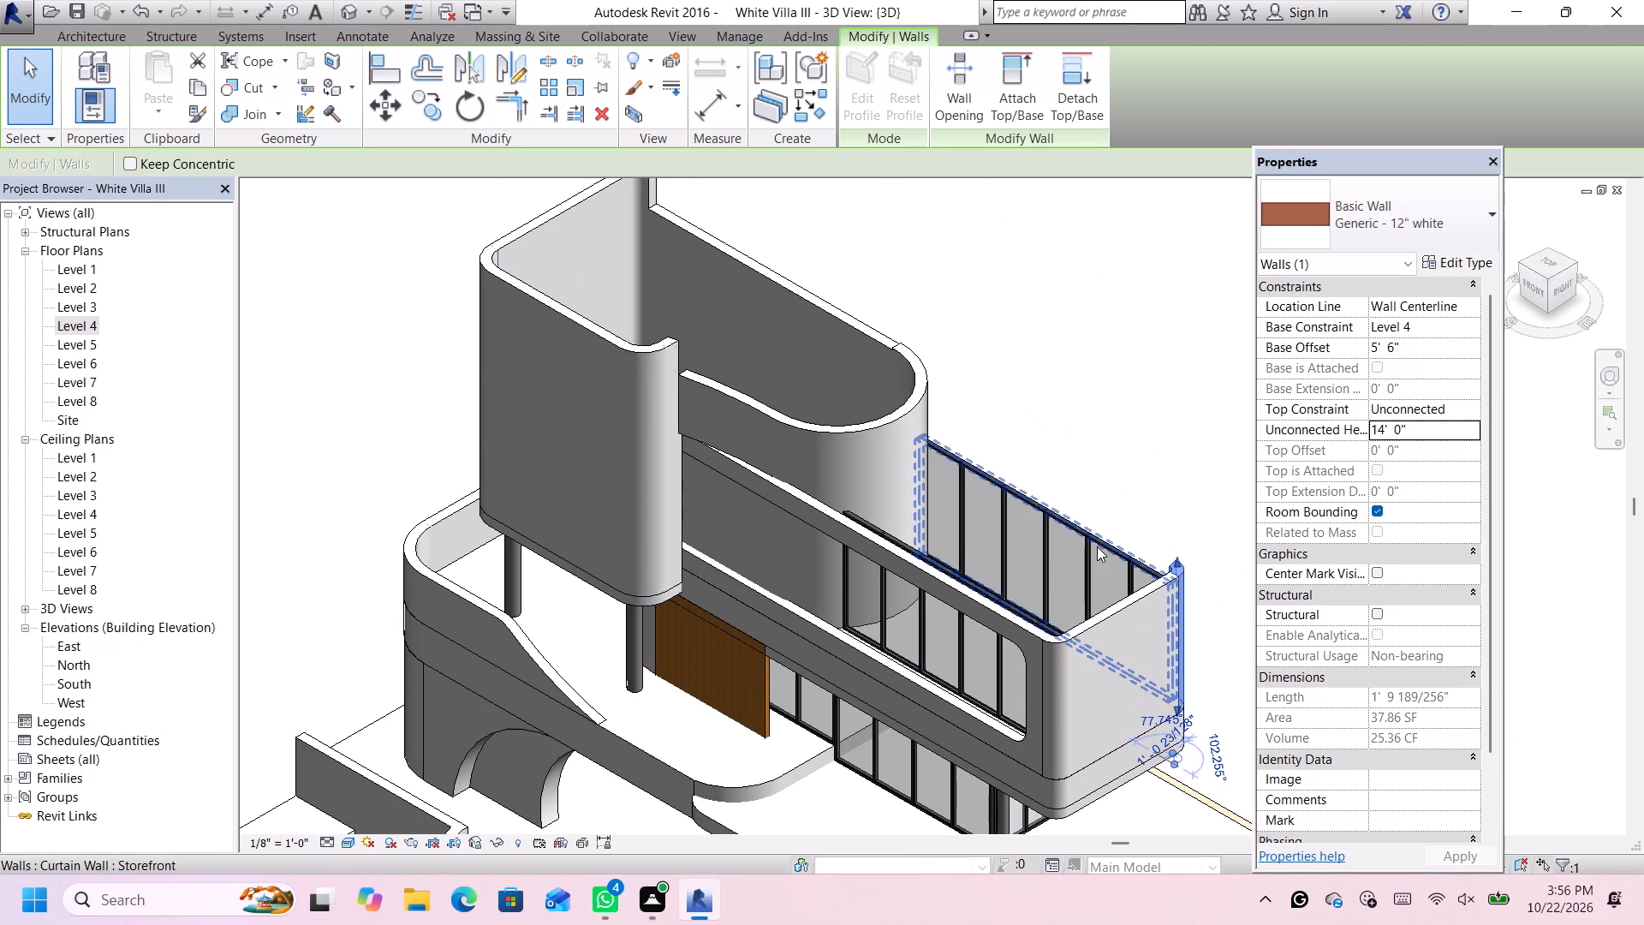
left_click(1097, 546)
scroll(1416, 381, "up", 2)
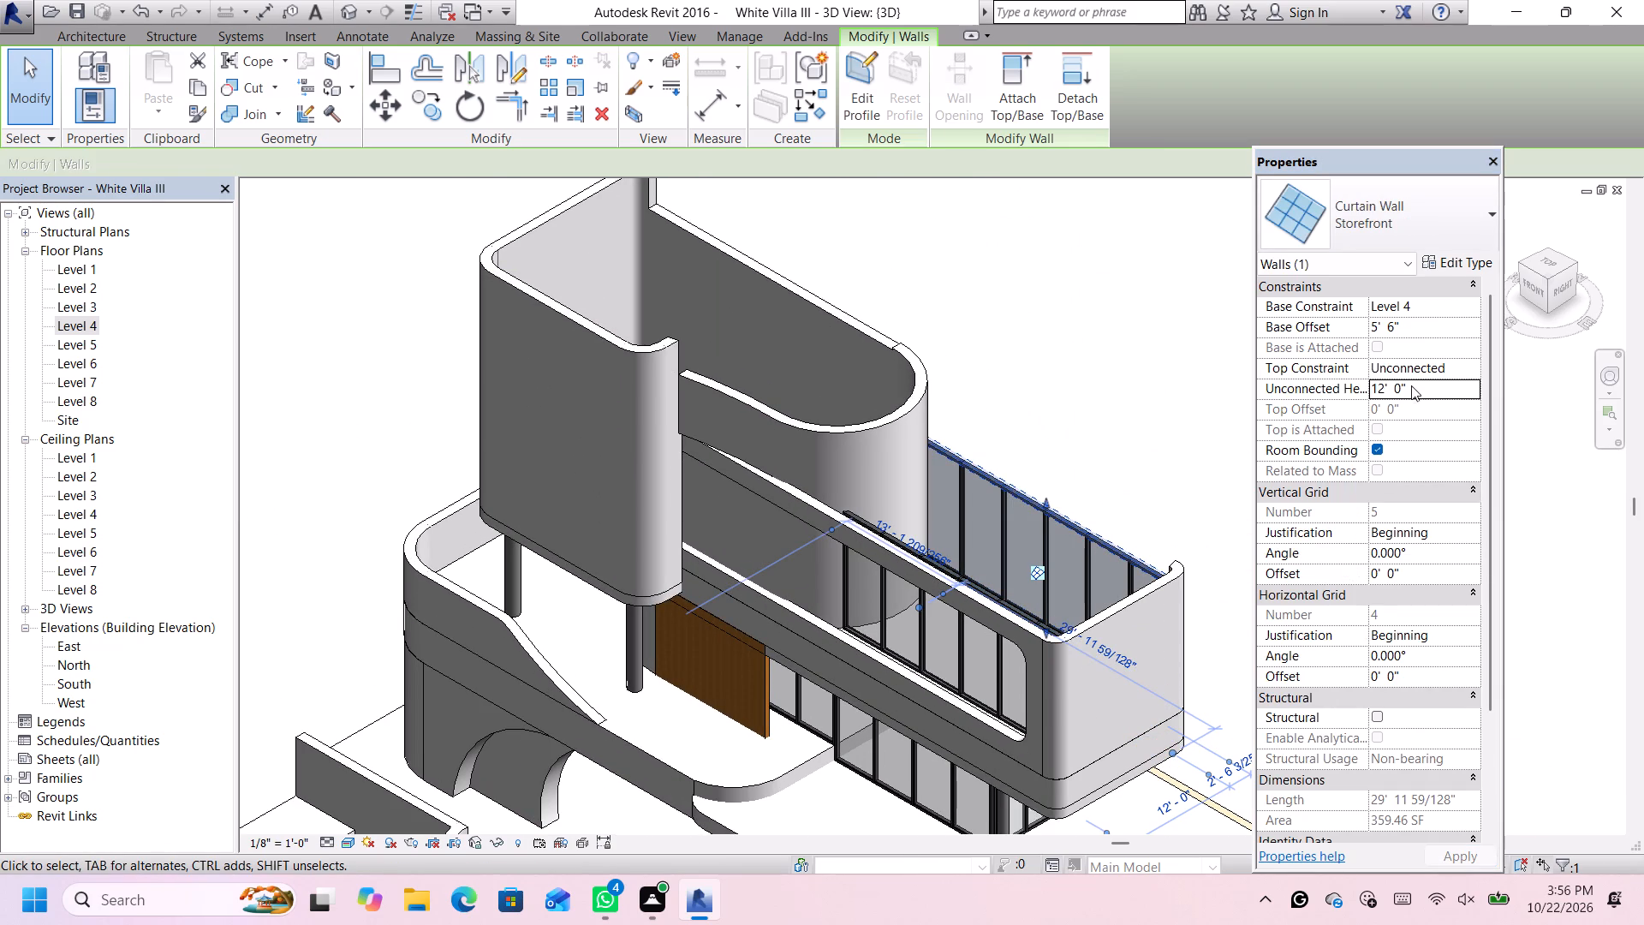
left_click(1385, 390)
scroll(1385, 390, "up", 1)
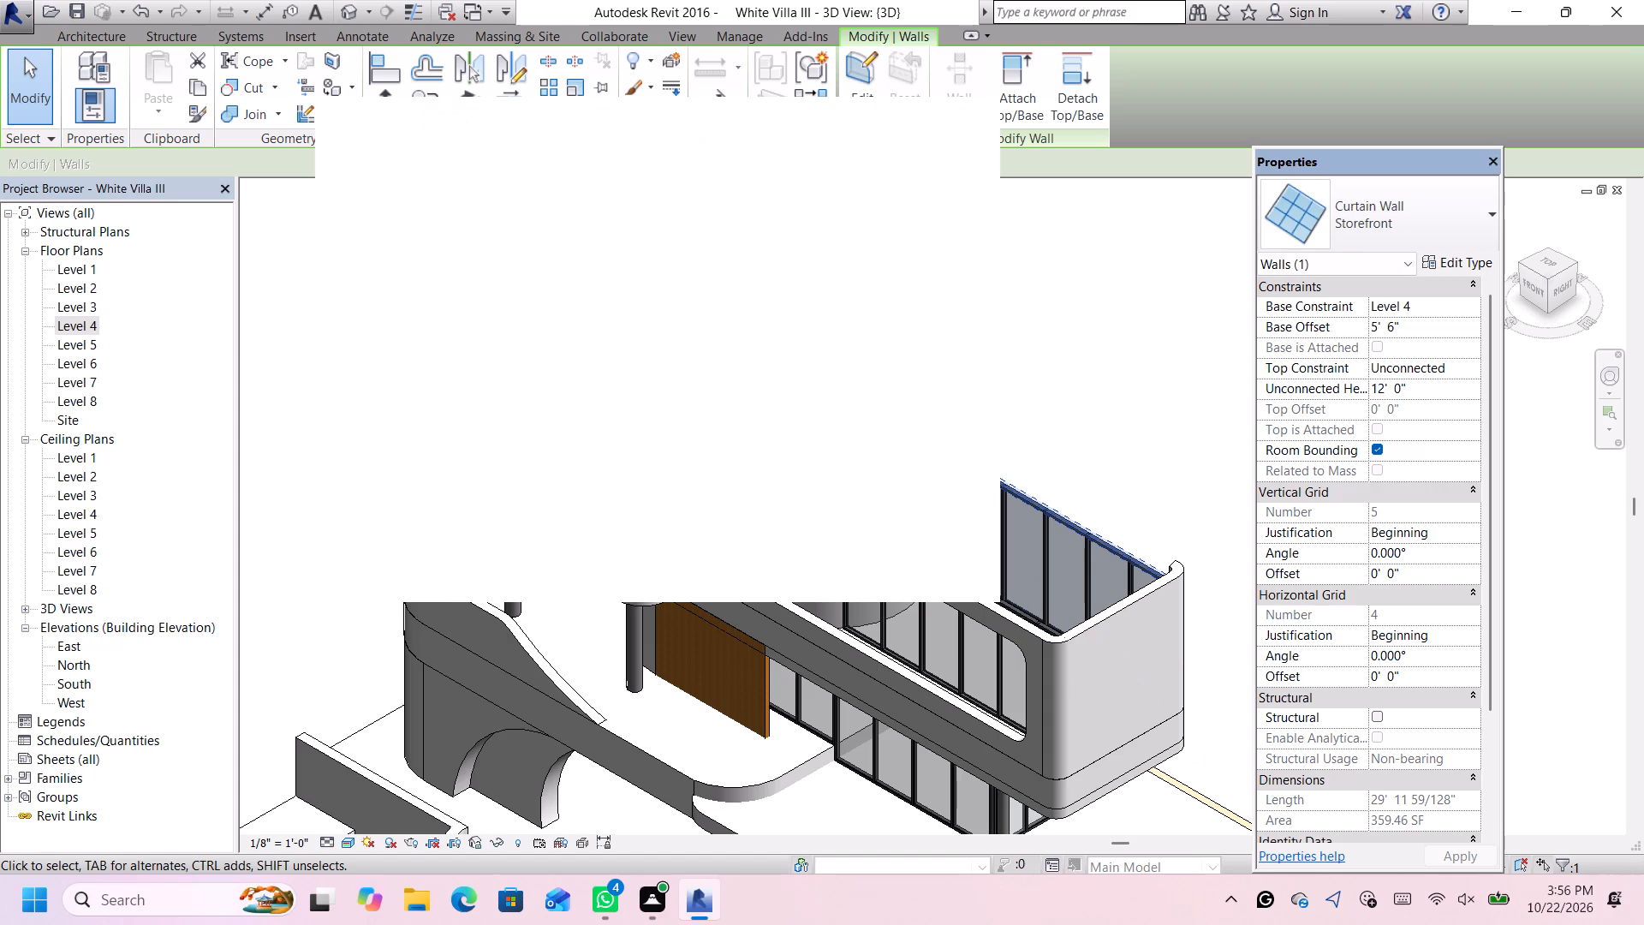
key("BackSpace")
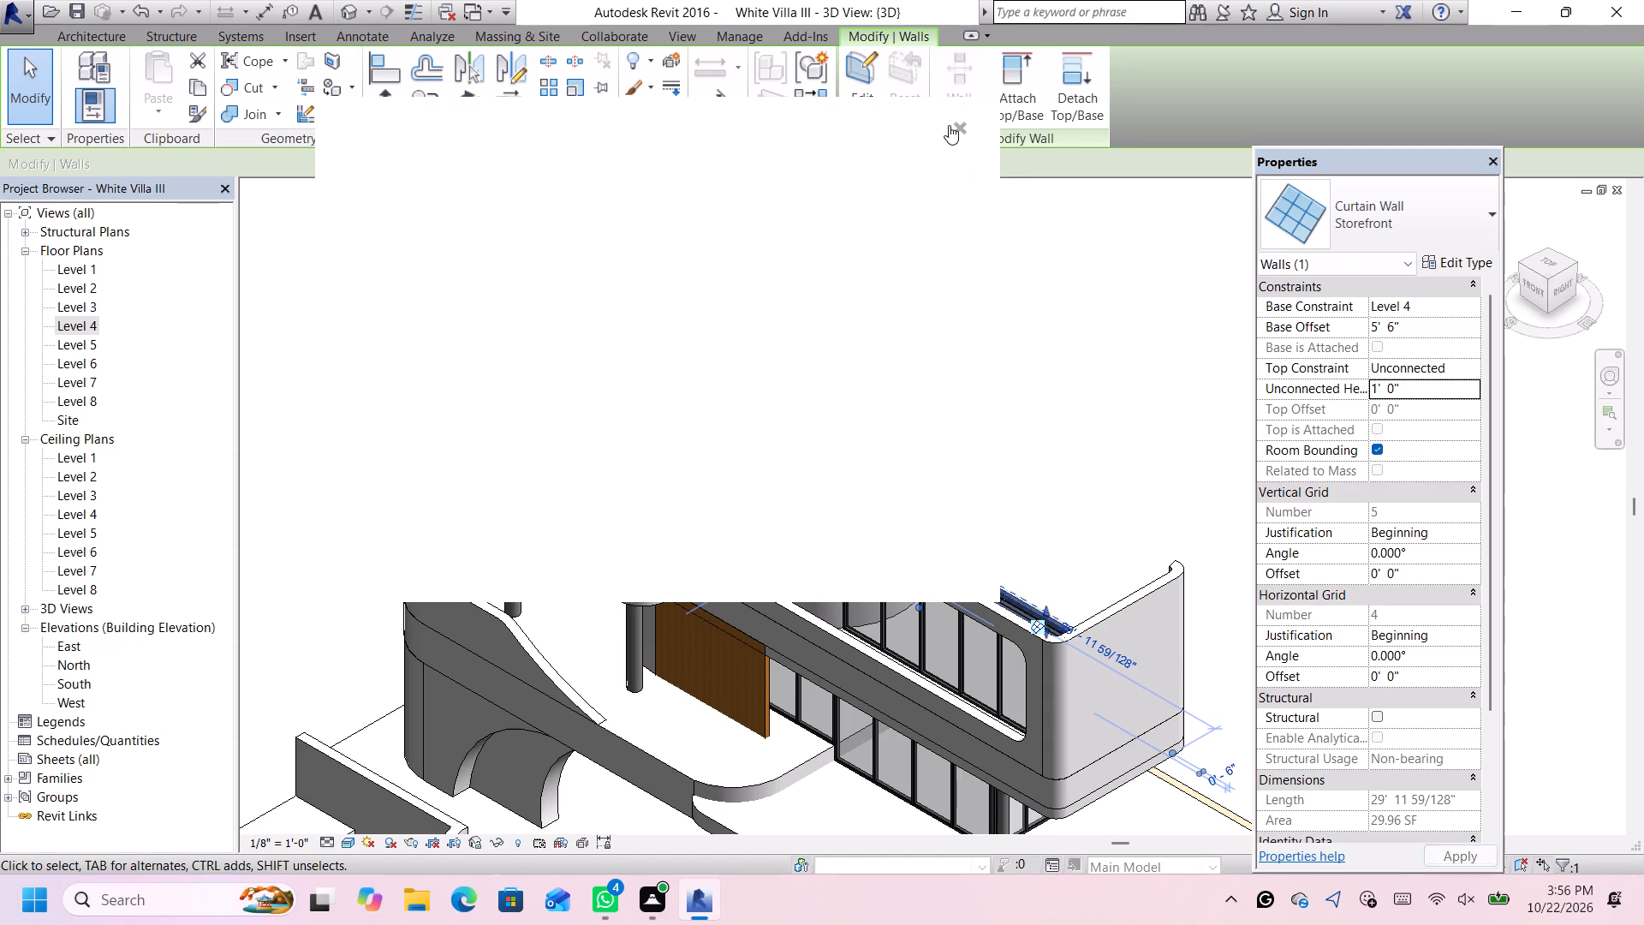
left_click(946, 119)
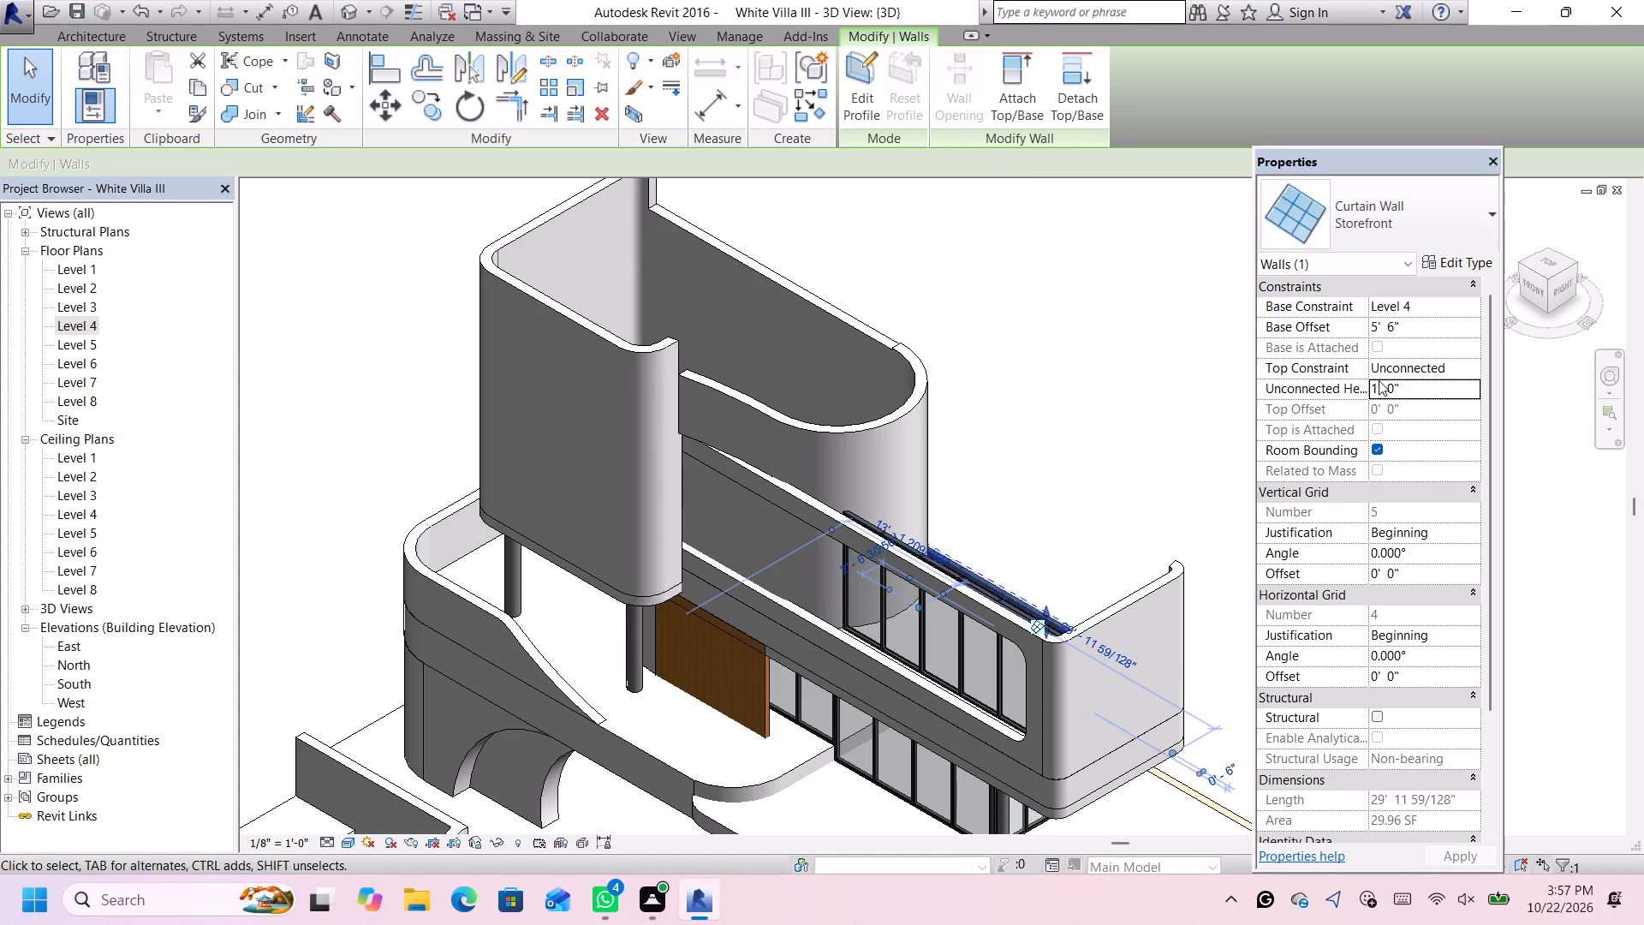
left_click(1381, 391)
left_click(1377, 389)
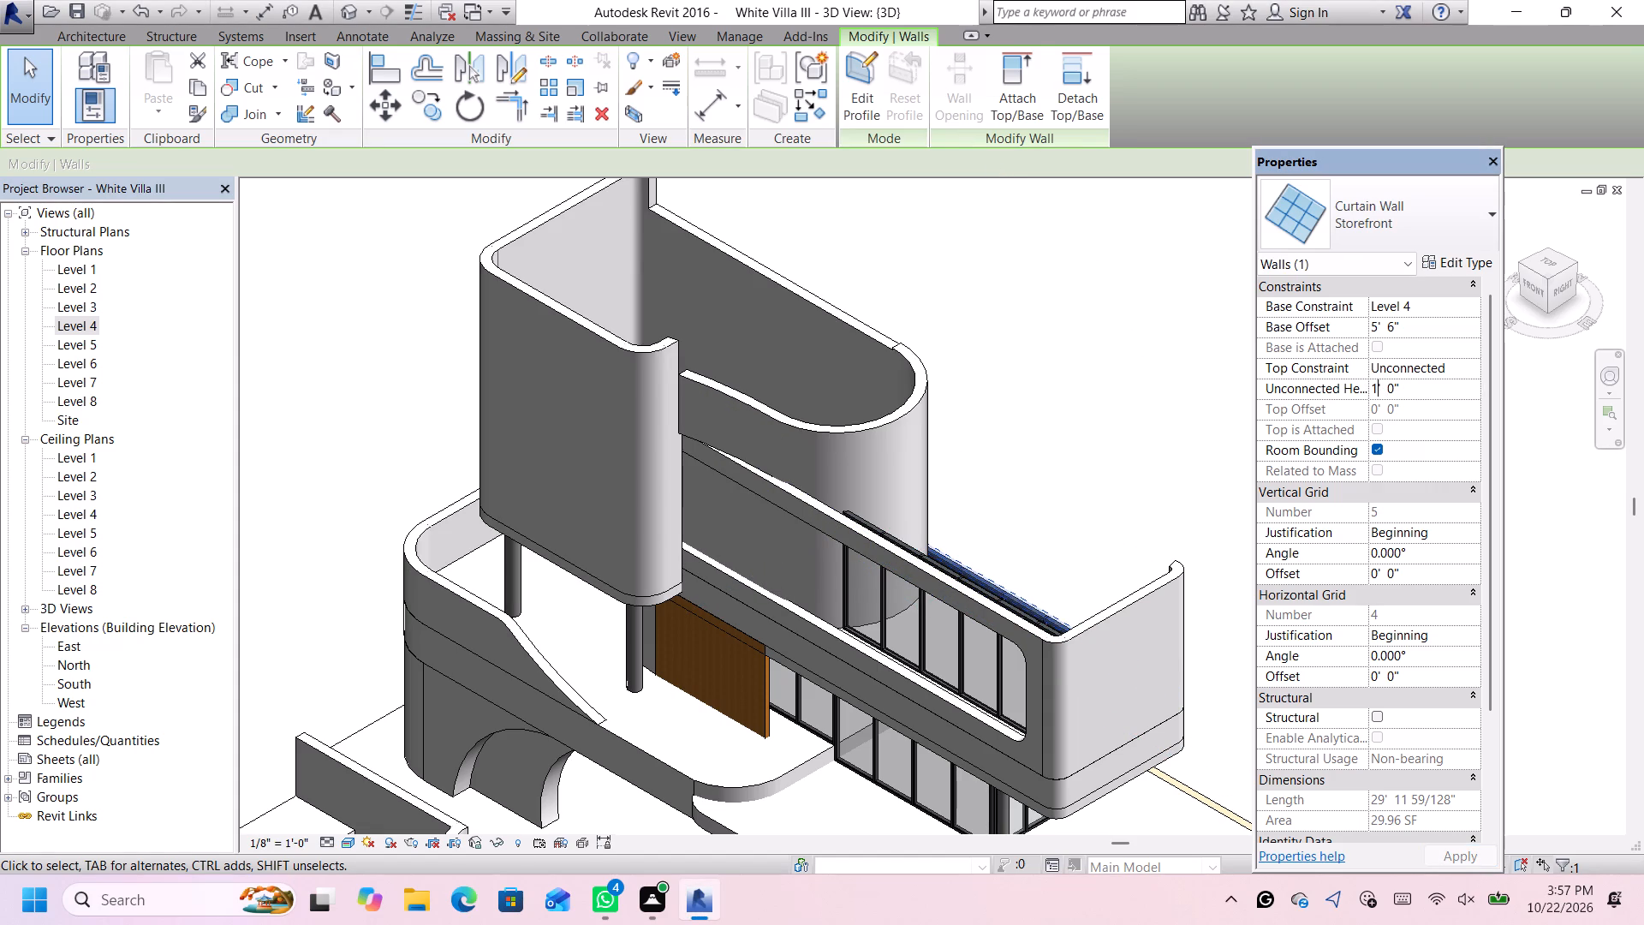
key("4")
key("Return")
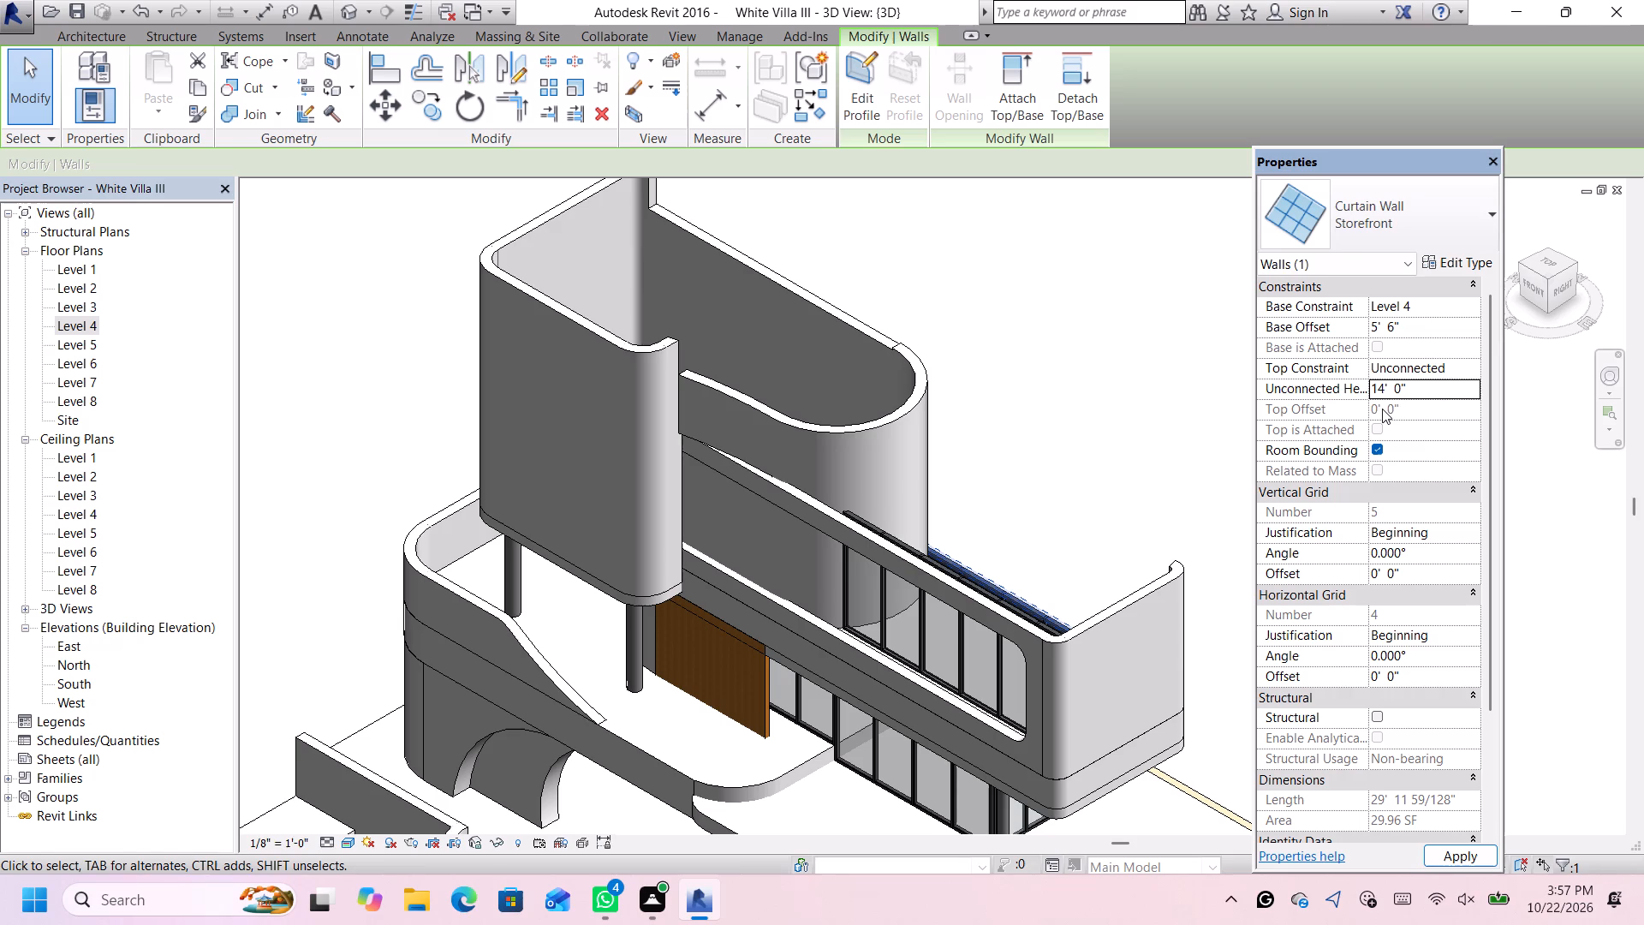
key("Return")
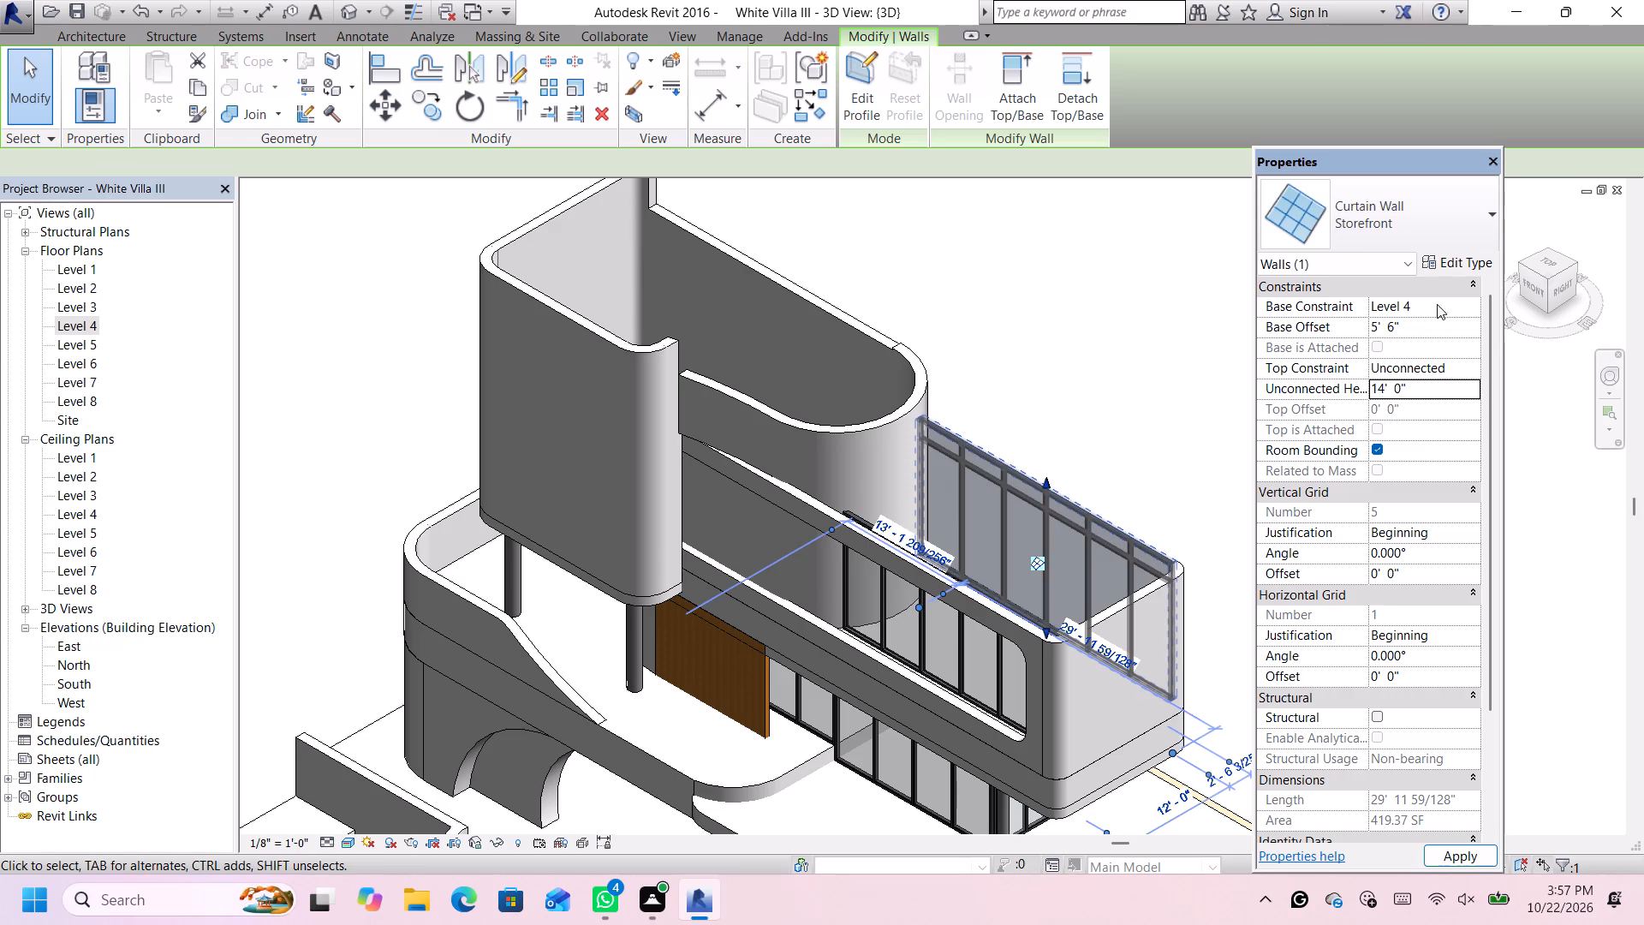
Set the Storefront curtain wall type's horizontal grid spacing to 20' and apply it.
left_click(1439, 262)
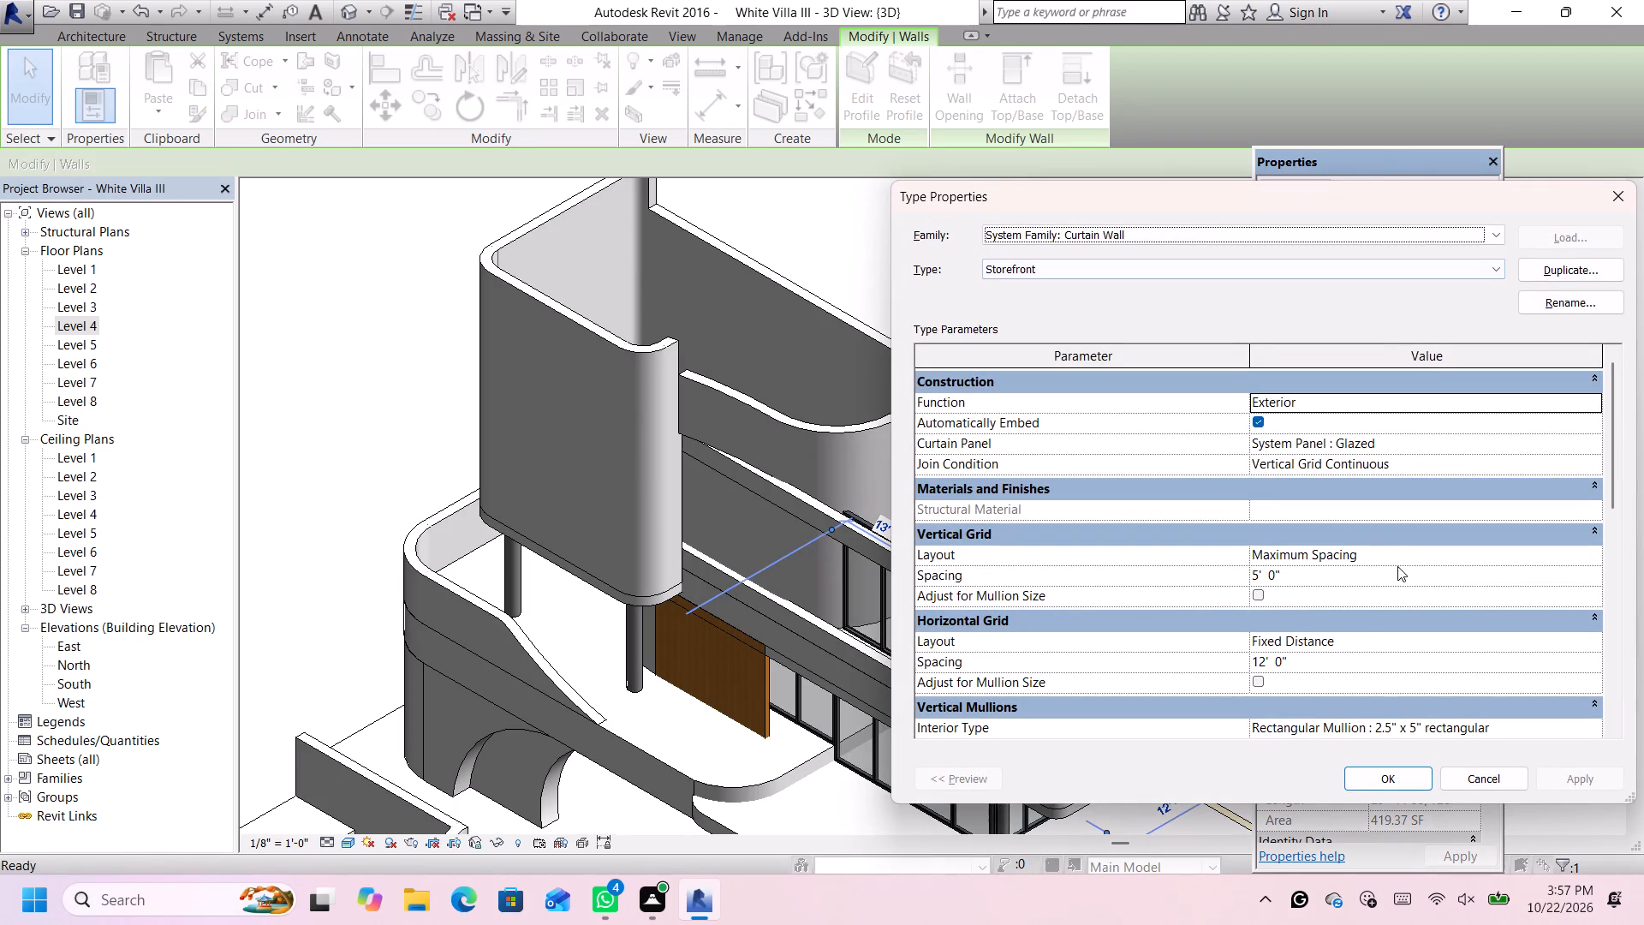
left_click(1348, 665)
key("BackSpace")
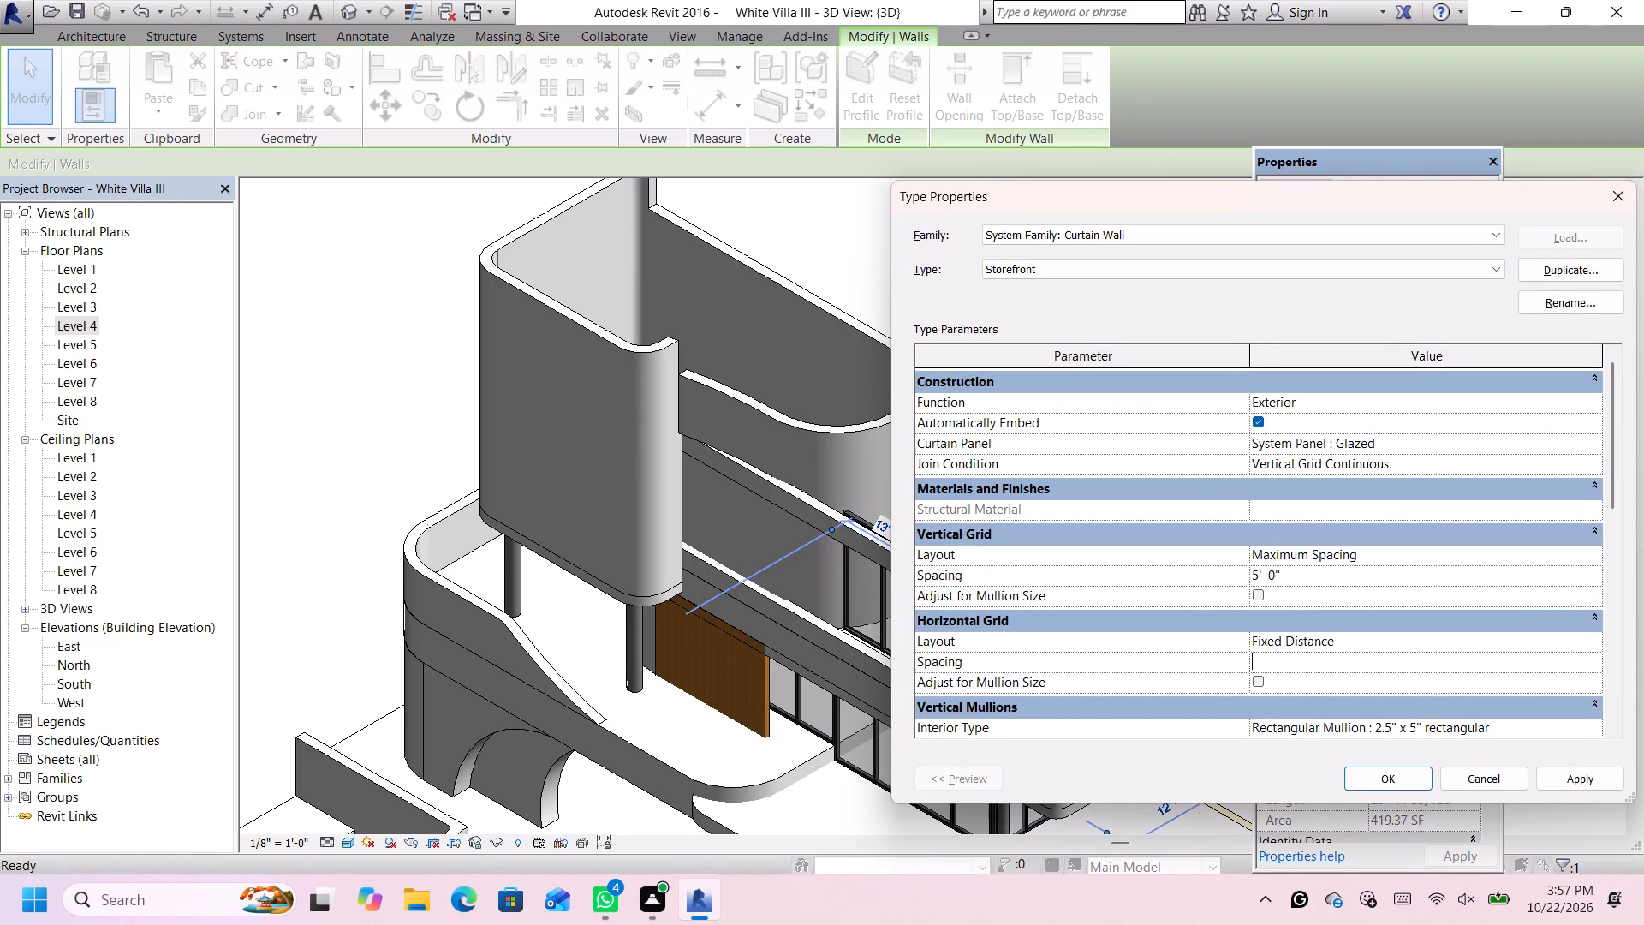
key("2")
key("0")
key("apostrophe")
left_click(1585, 774)
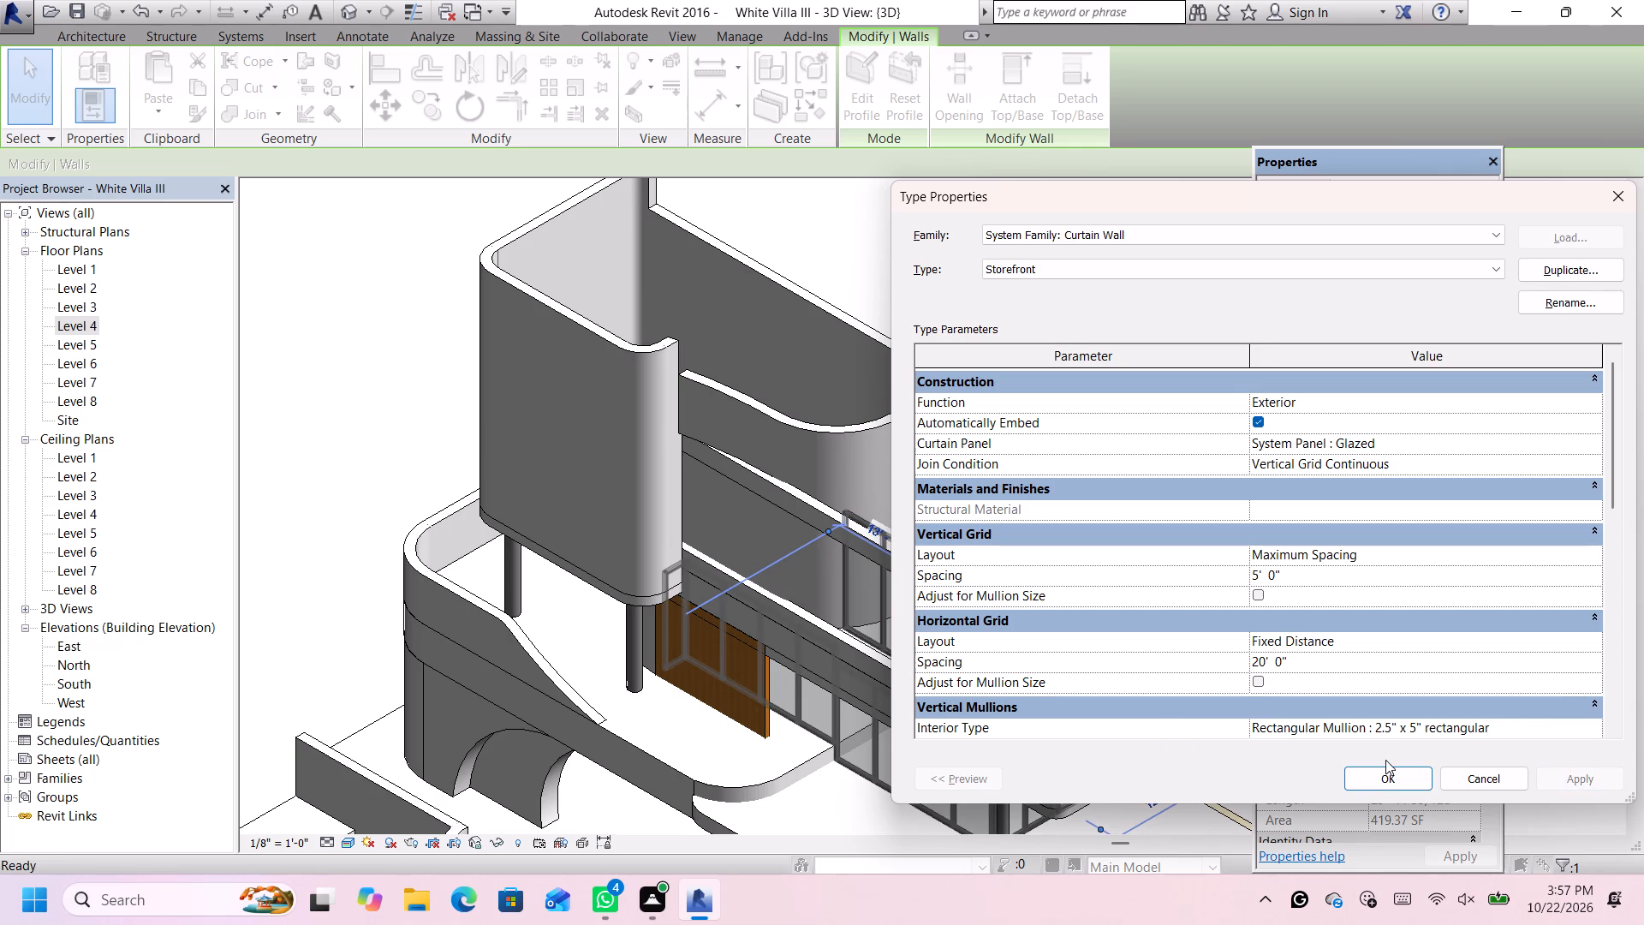
left_click(1389, 776)
left_click(1053, 376)
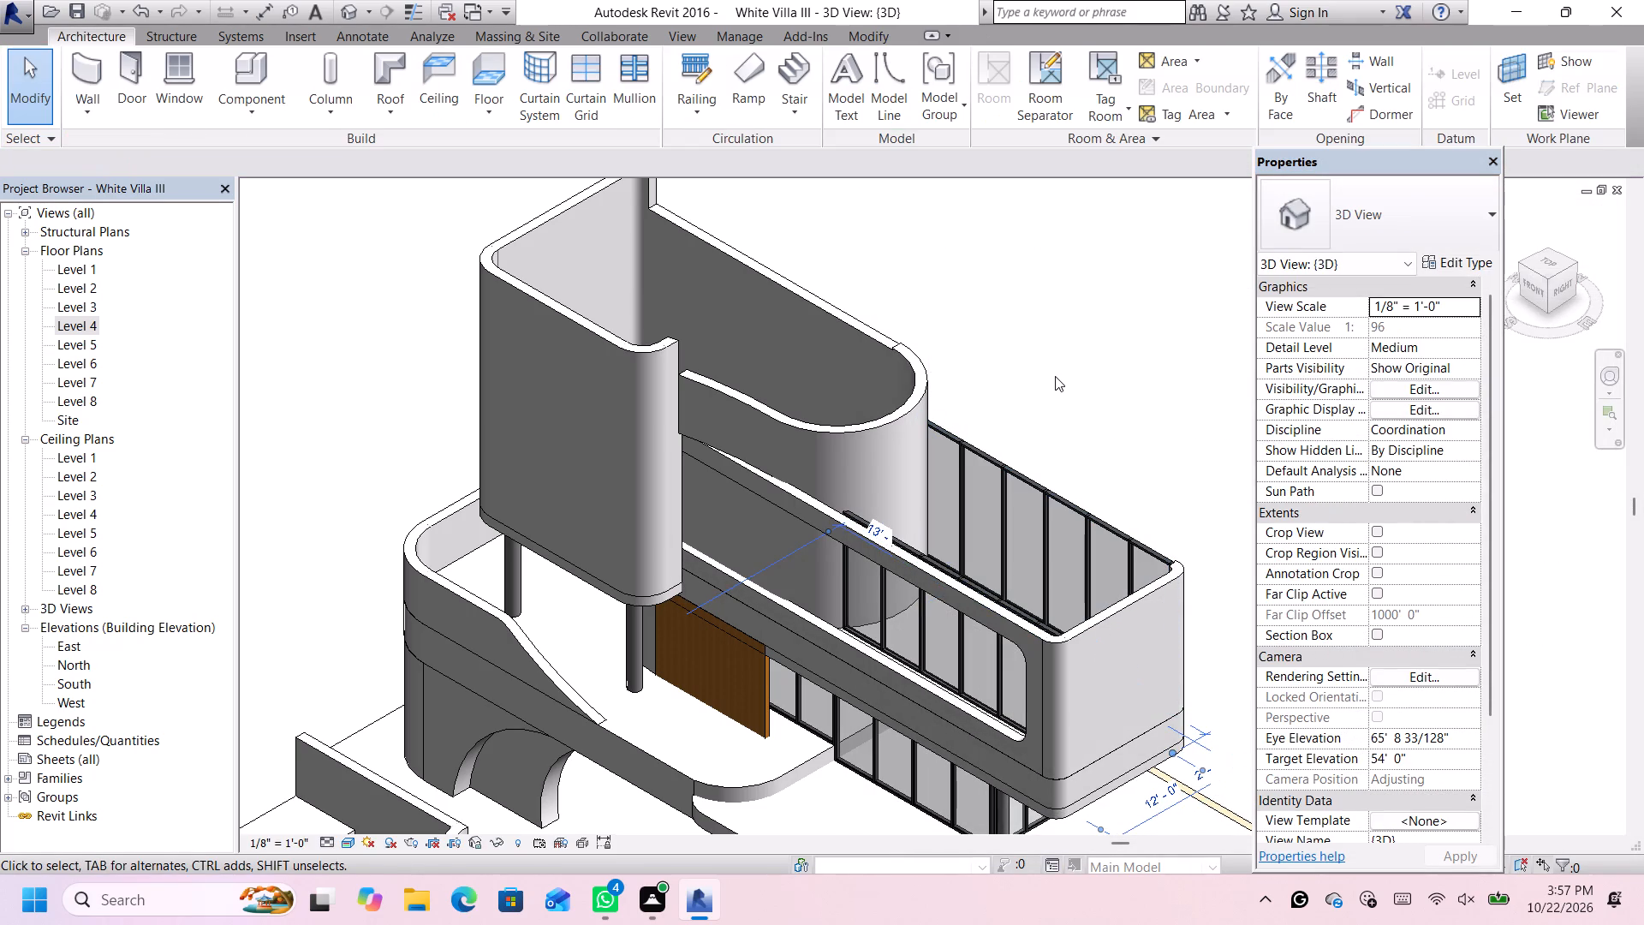
Orient the 3D view to look straight down on the villa from the top.
scroll(1051, 383, "down", 1)
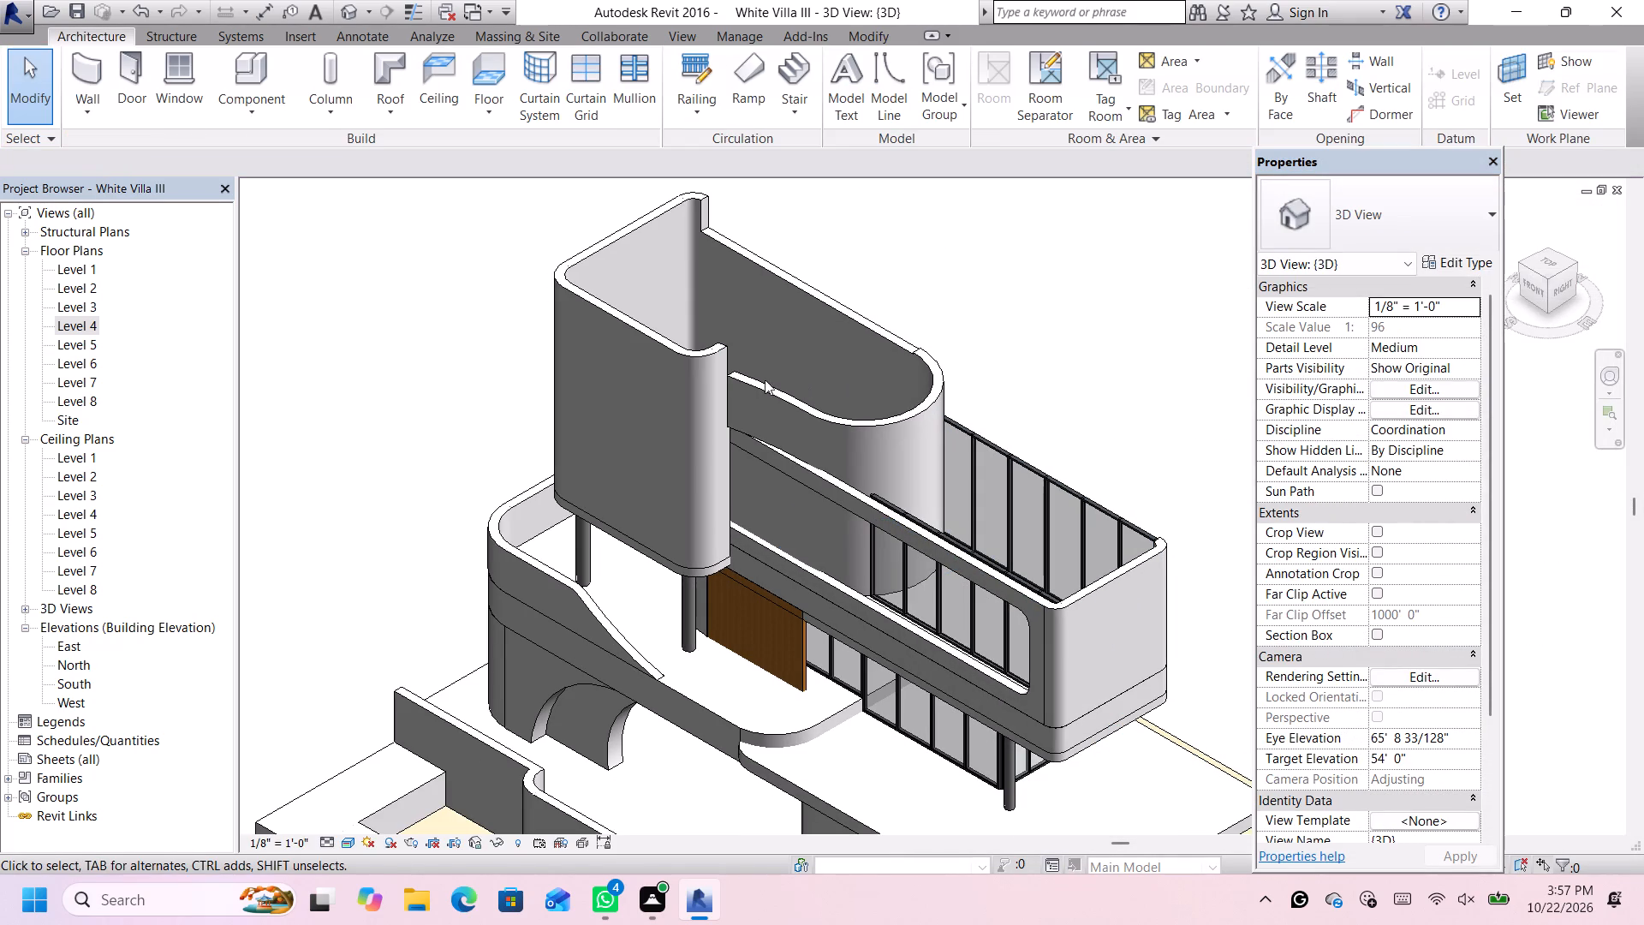
left_click(1551, 260)
scroll(1129, 443, "up", 3)
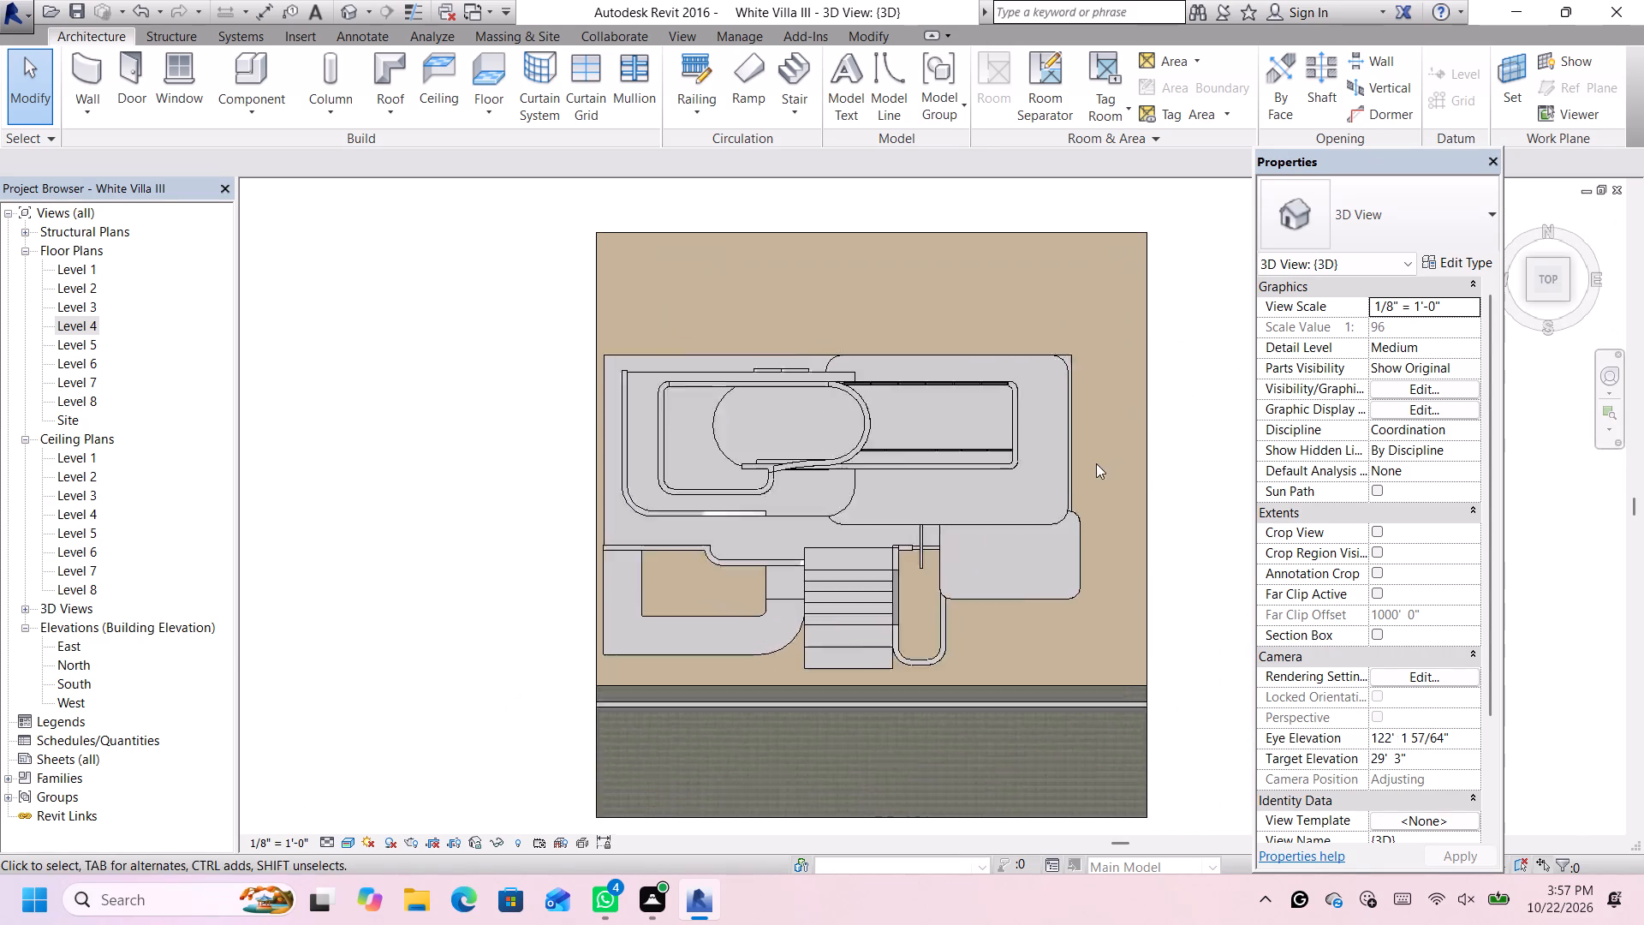
scroll(1096, 463, "up", 2)
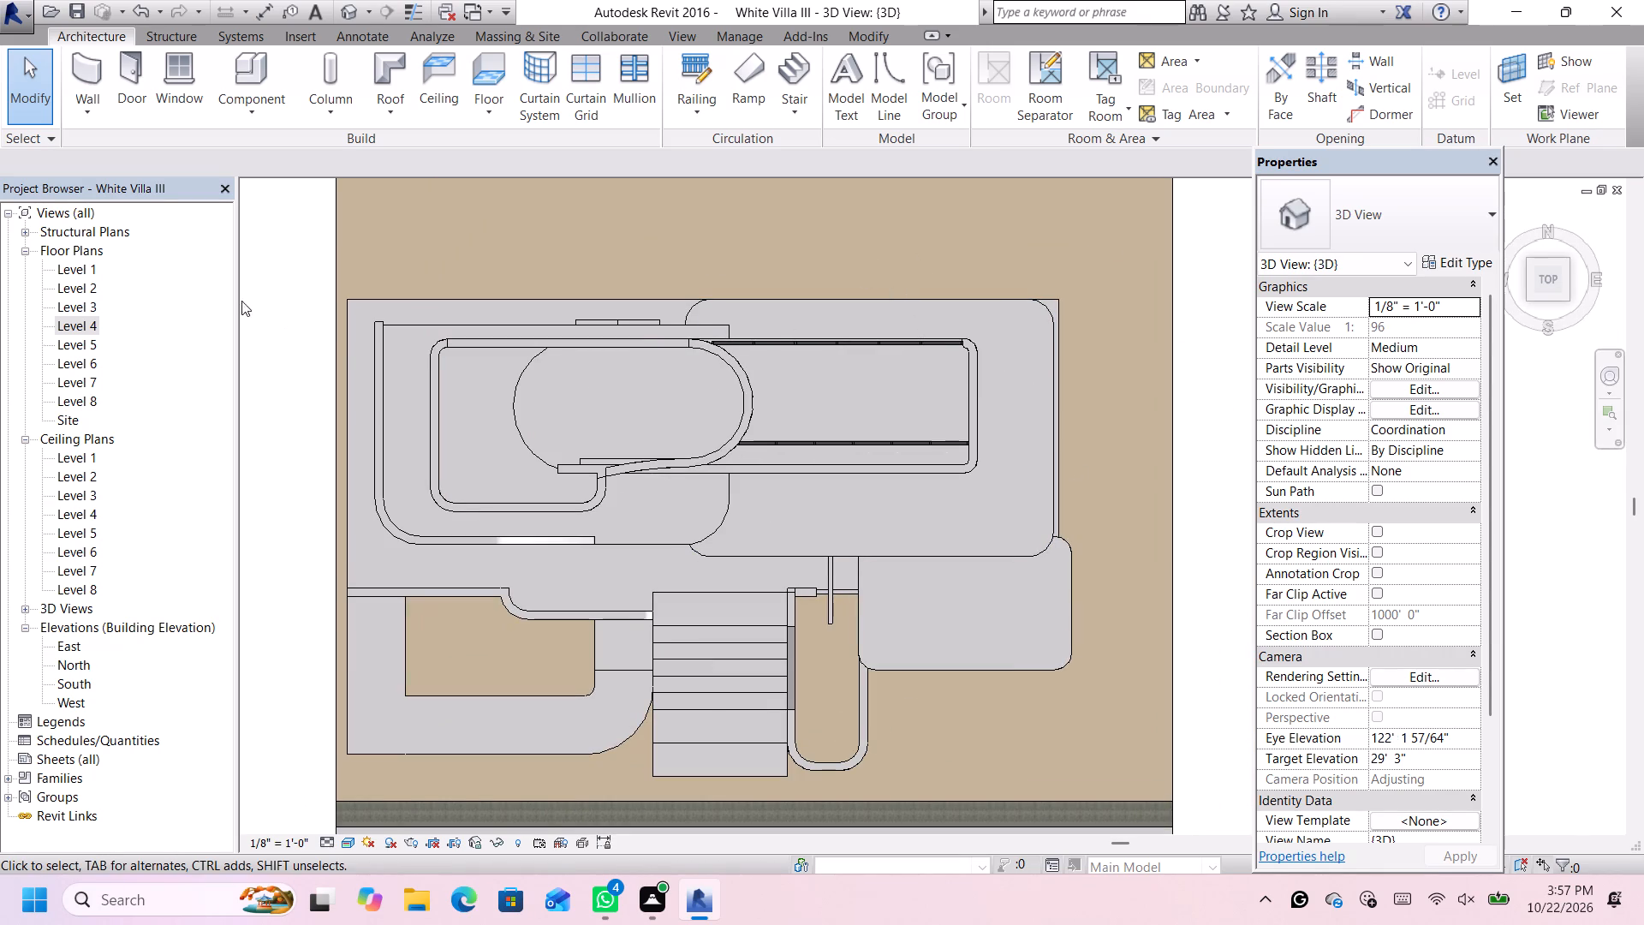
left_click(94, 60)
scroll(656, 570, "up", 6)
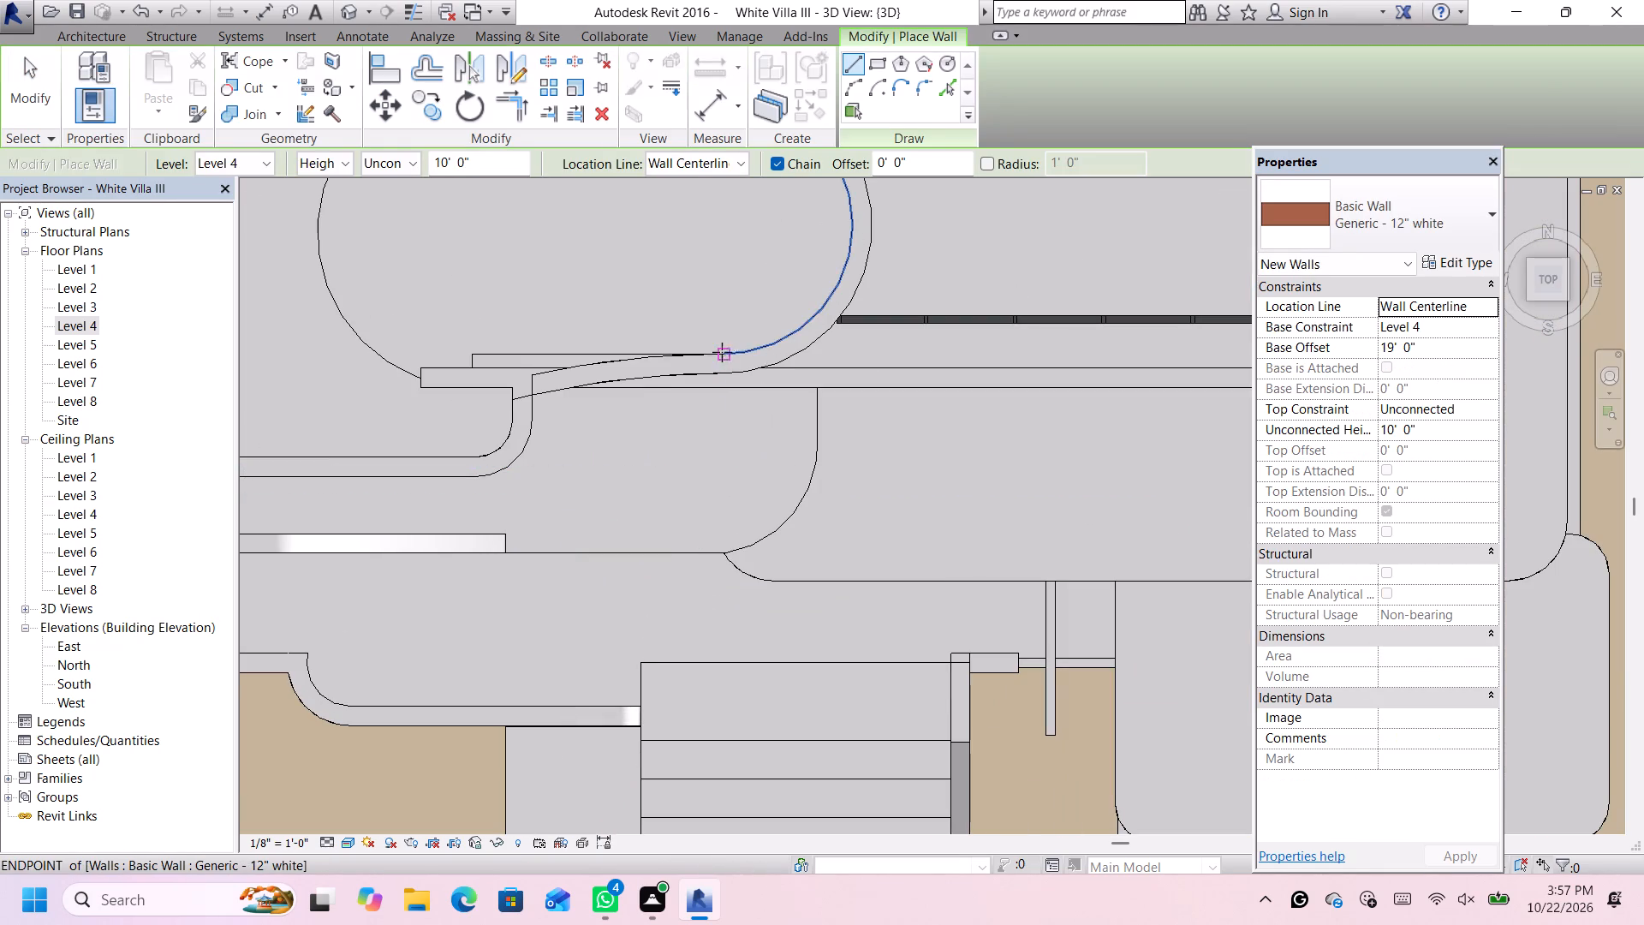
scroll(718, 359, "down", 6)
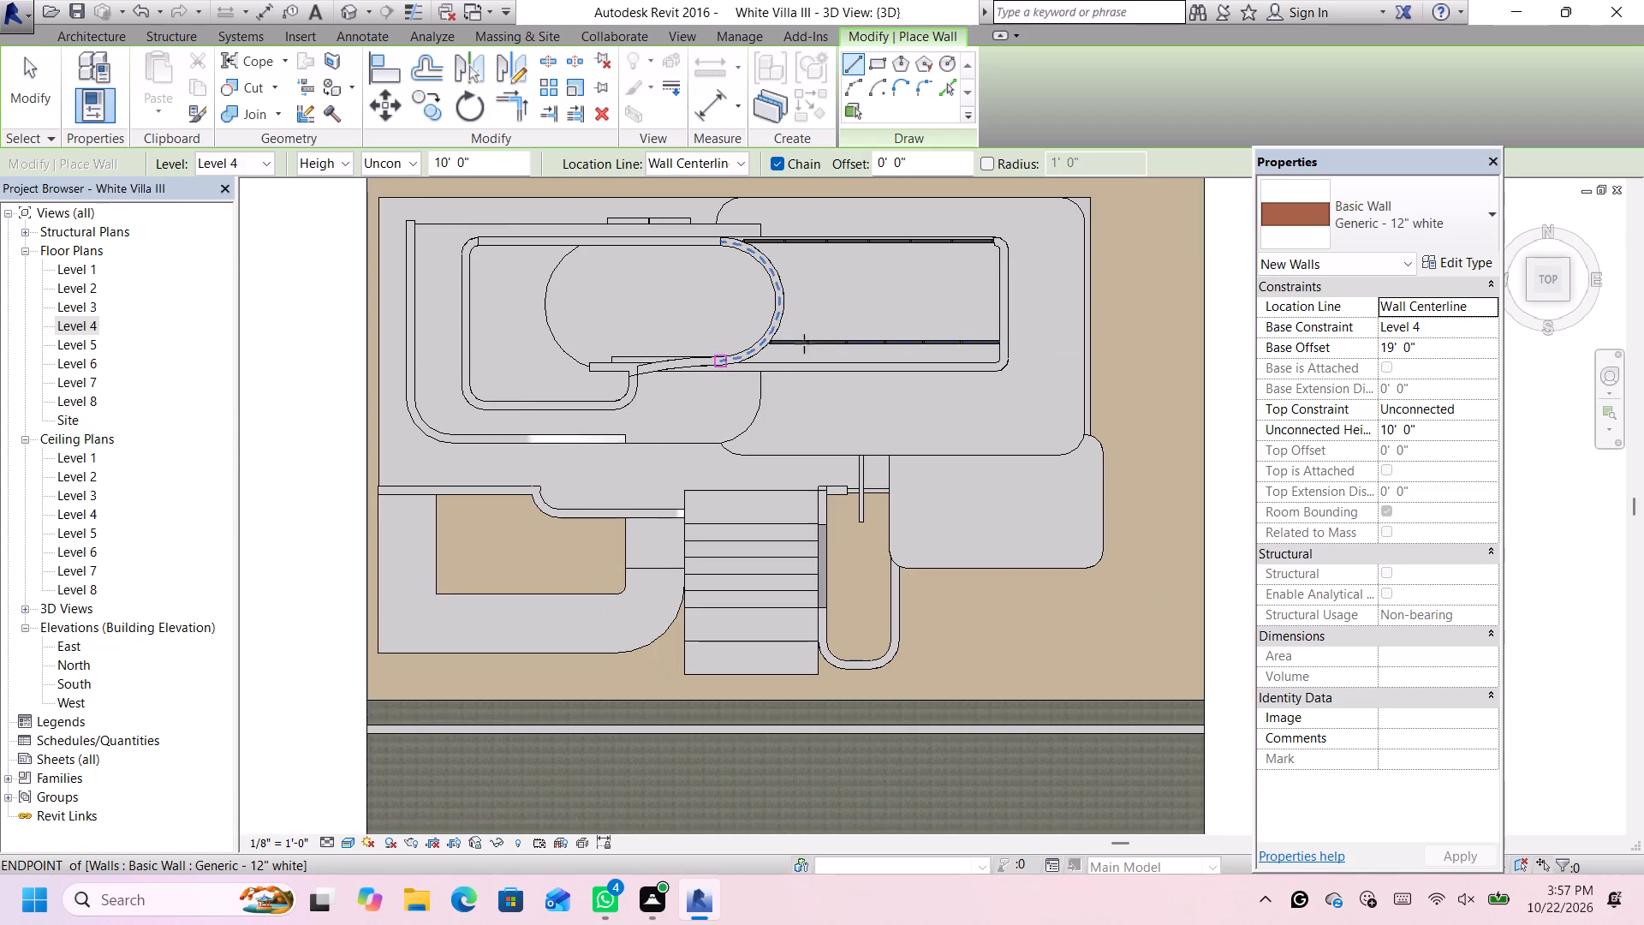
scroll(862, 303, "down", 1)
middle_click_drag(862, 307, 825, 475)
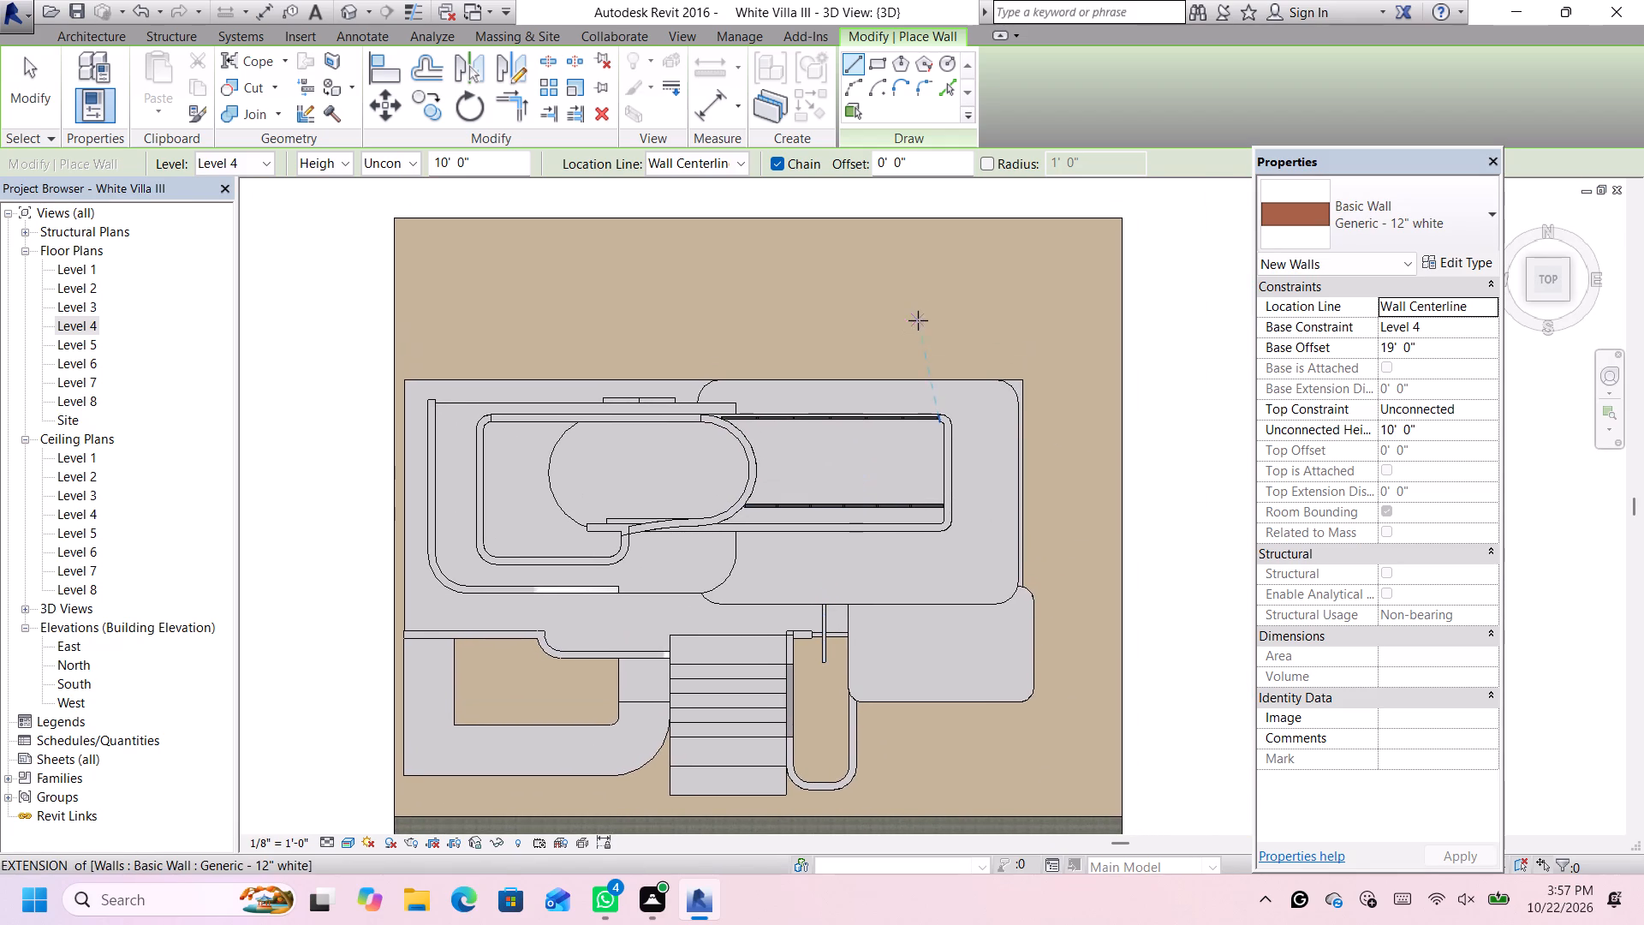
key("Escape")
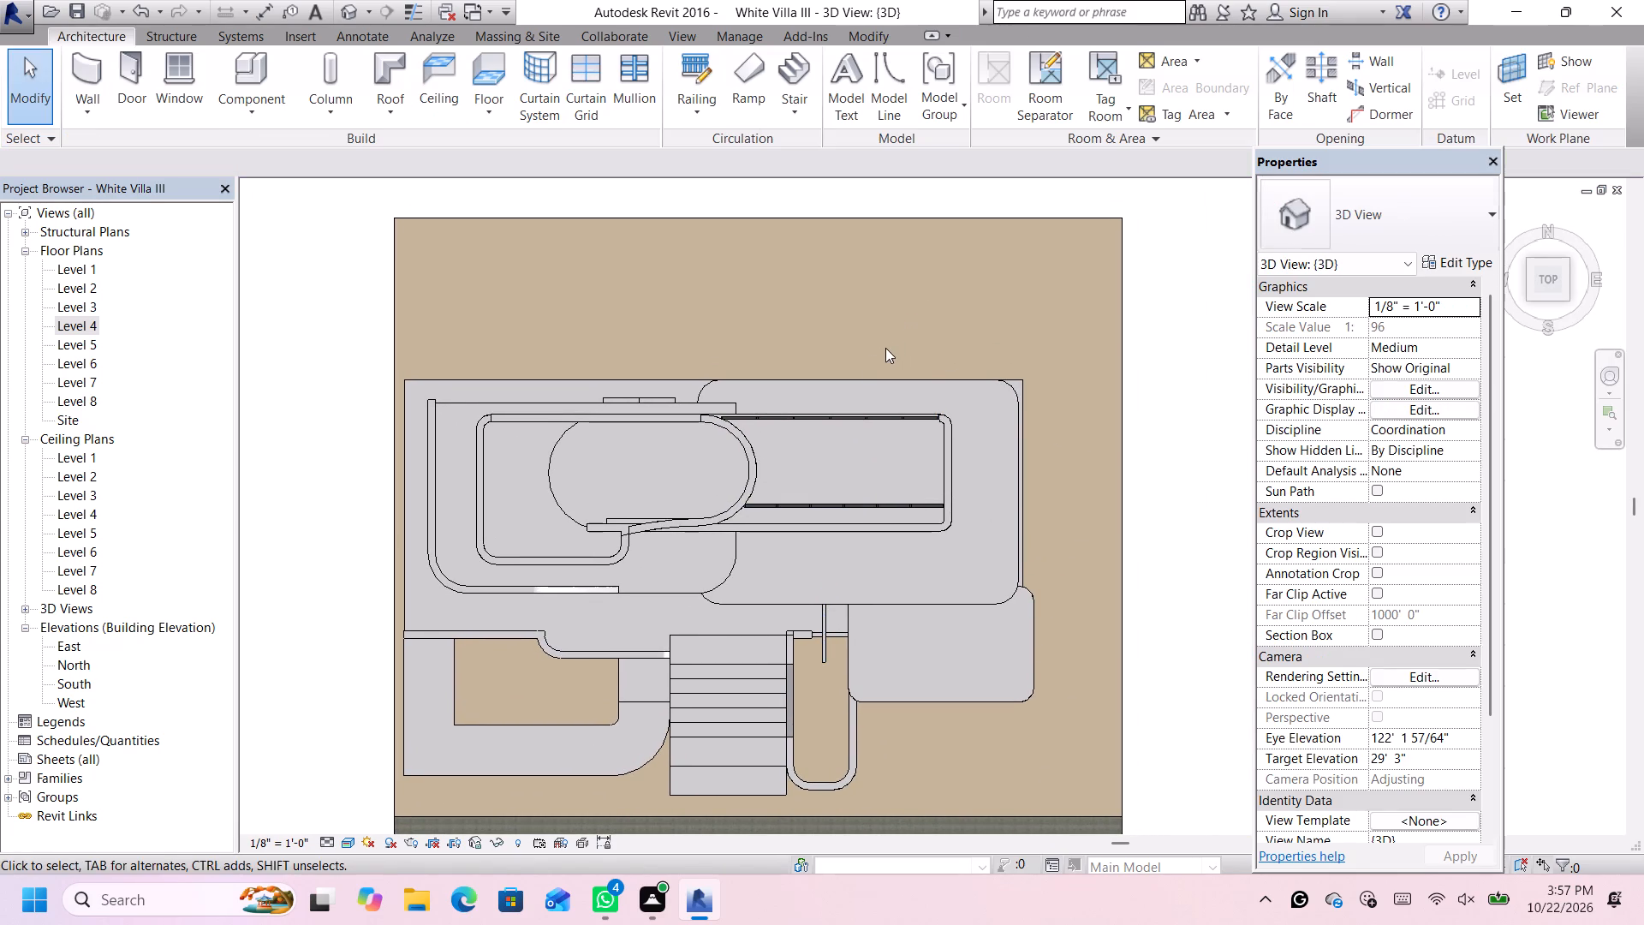
Start a boundary sketch for a new Generic - 12" floor over the glazed volume.
left_click(498, 76)
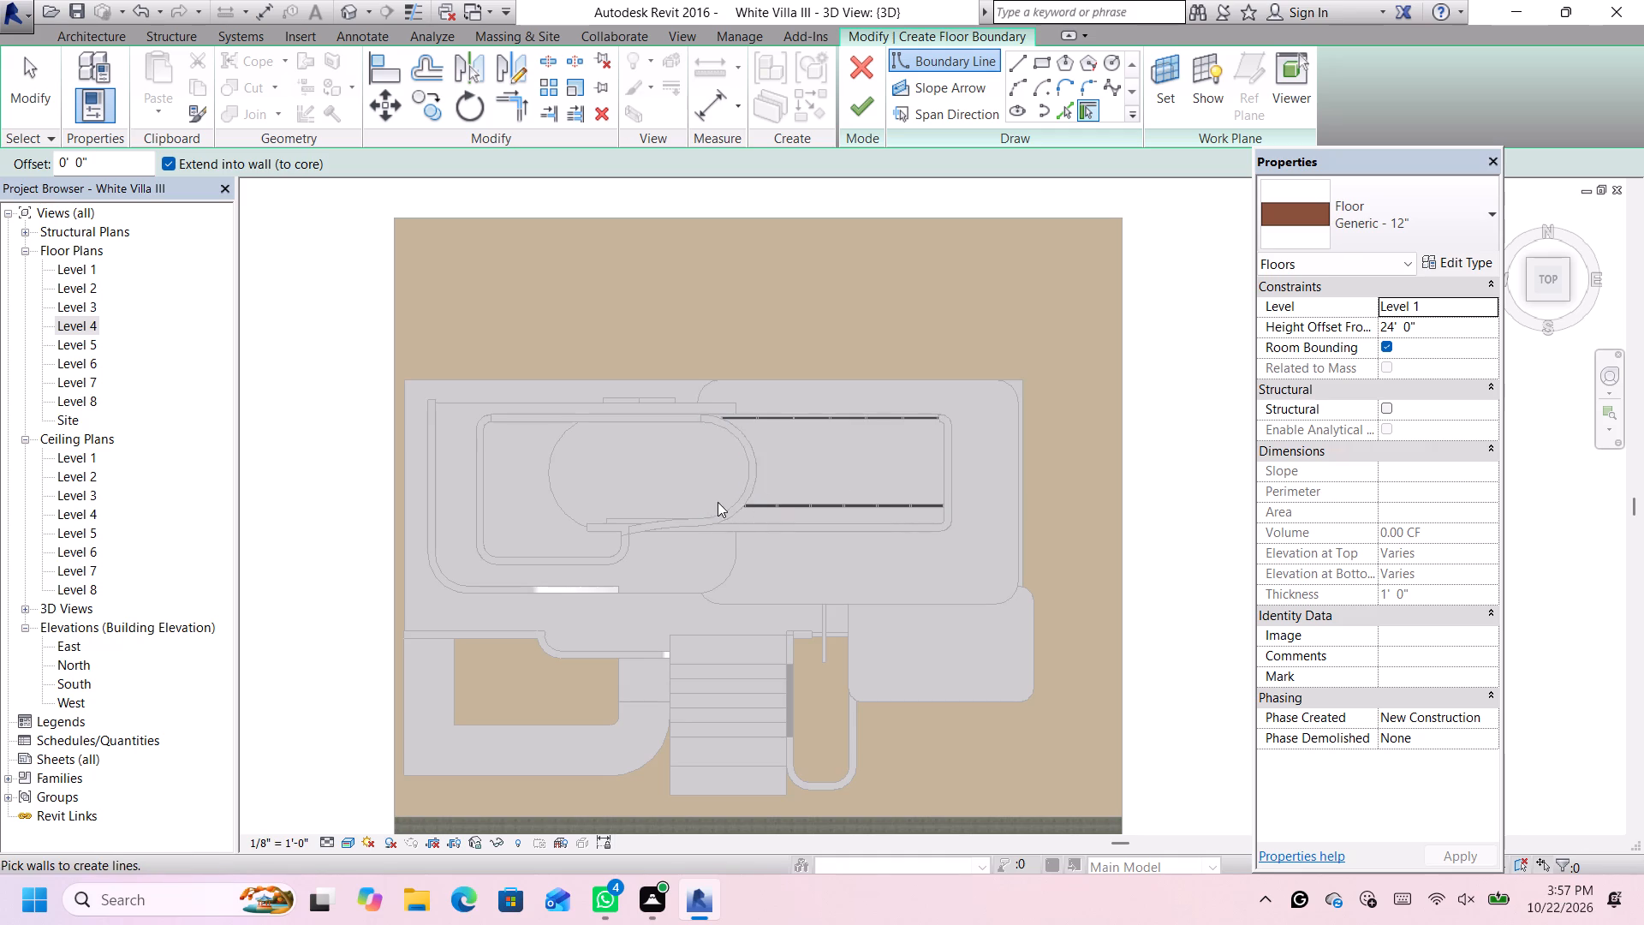
scroll(709, 493, "up", 6)
scroll(920, 245, "up", 1)
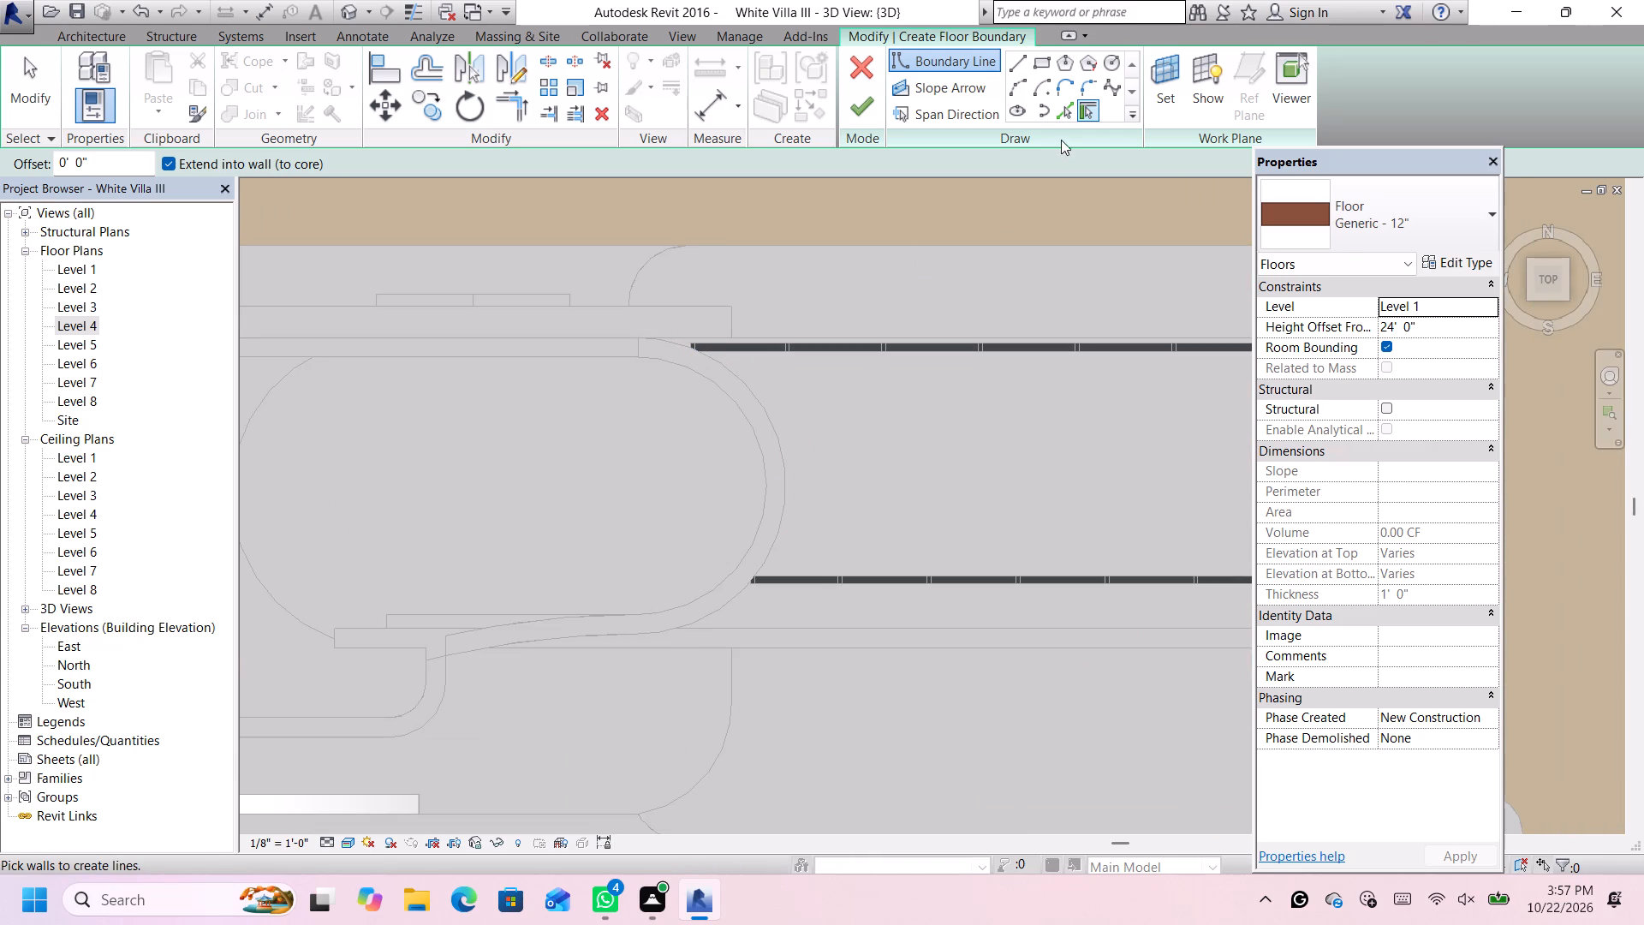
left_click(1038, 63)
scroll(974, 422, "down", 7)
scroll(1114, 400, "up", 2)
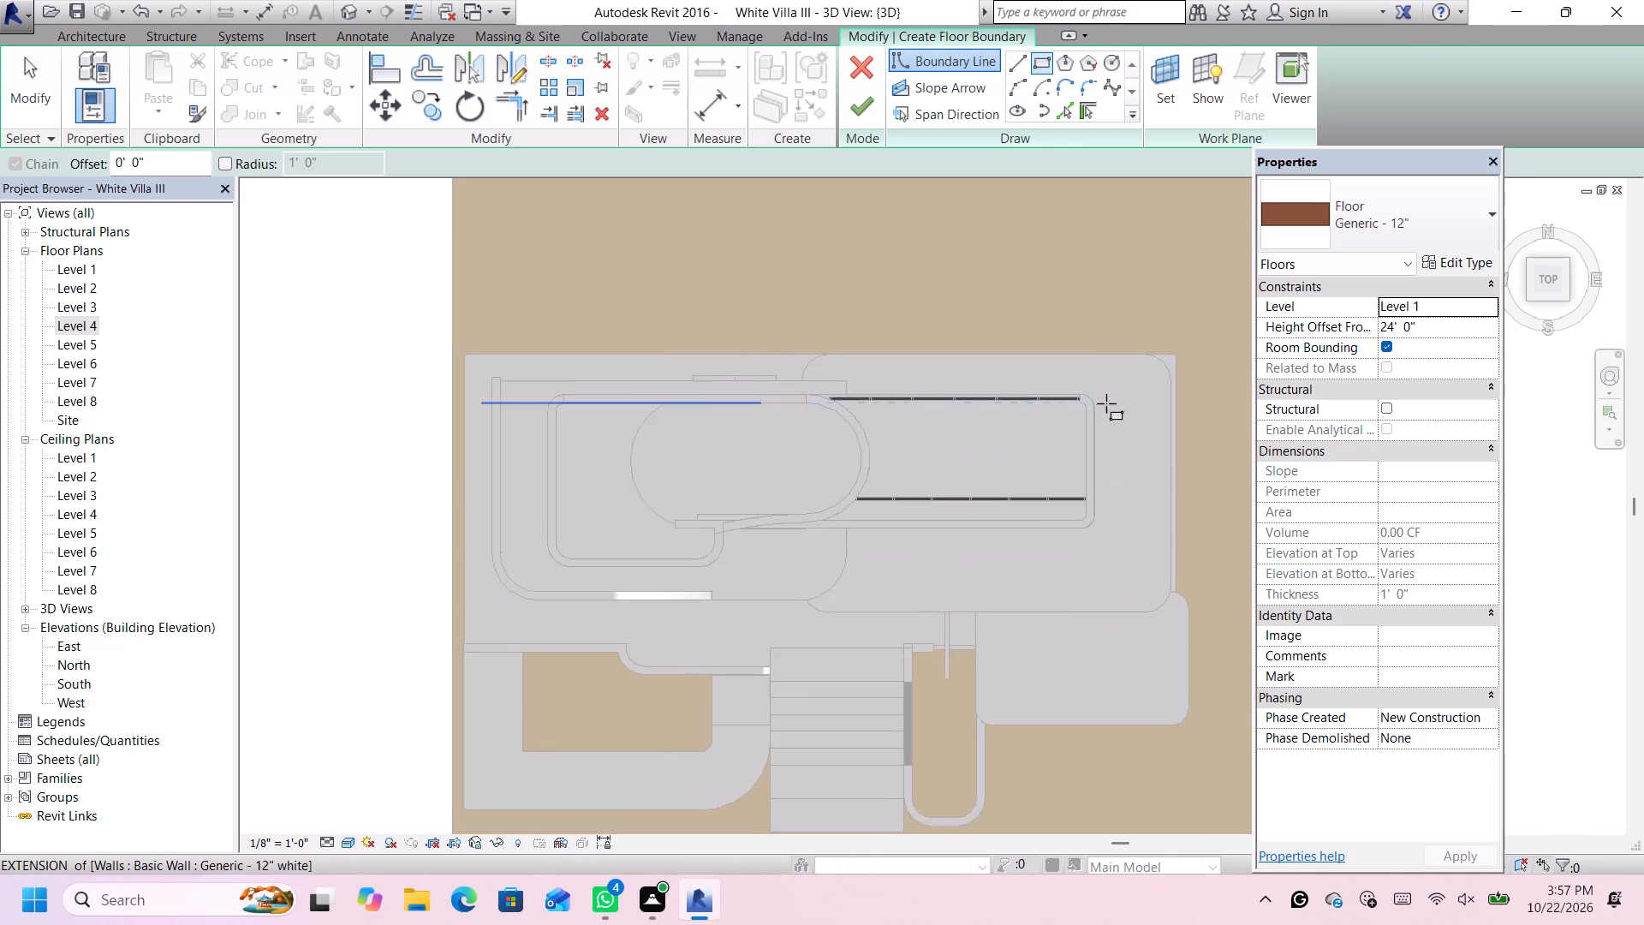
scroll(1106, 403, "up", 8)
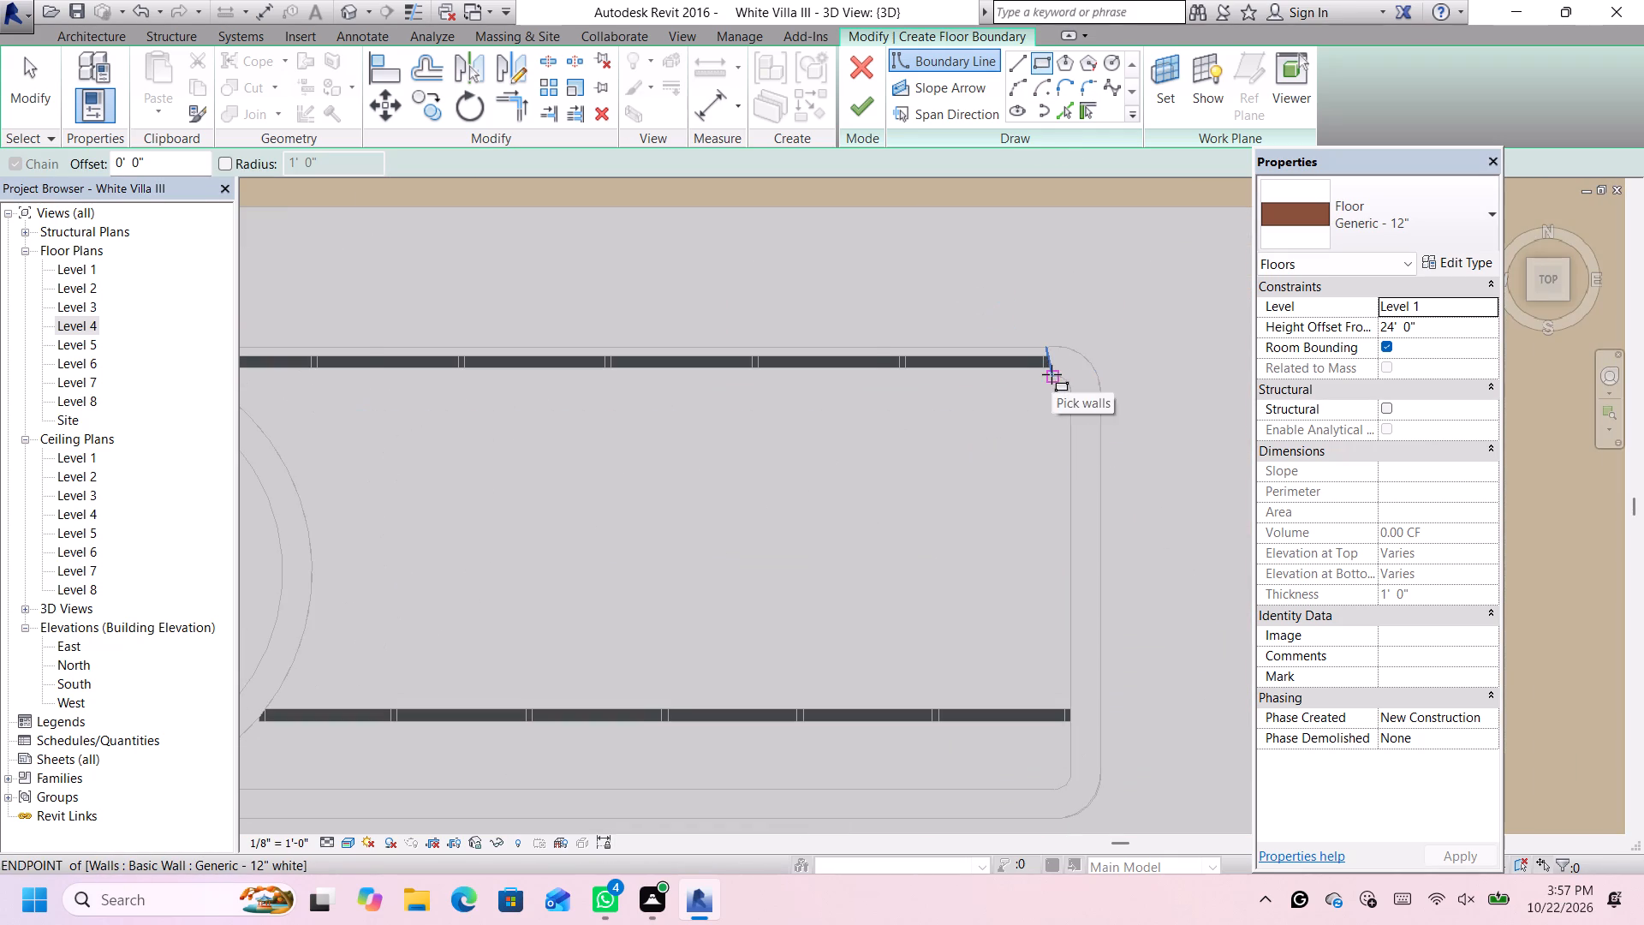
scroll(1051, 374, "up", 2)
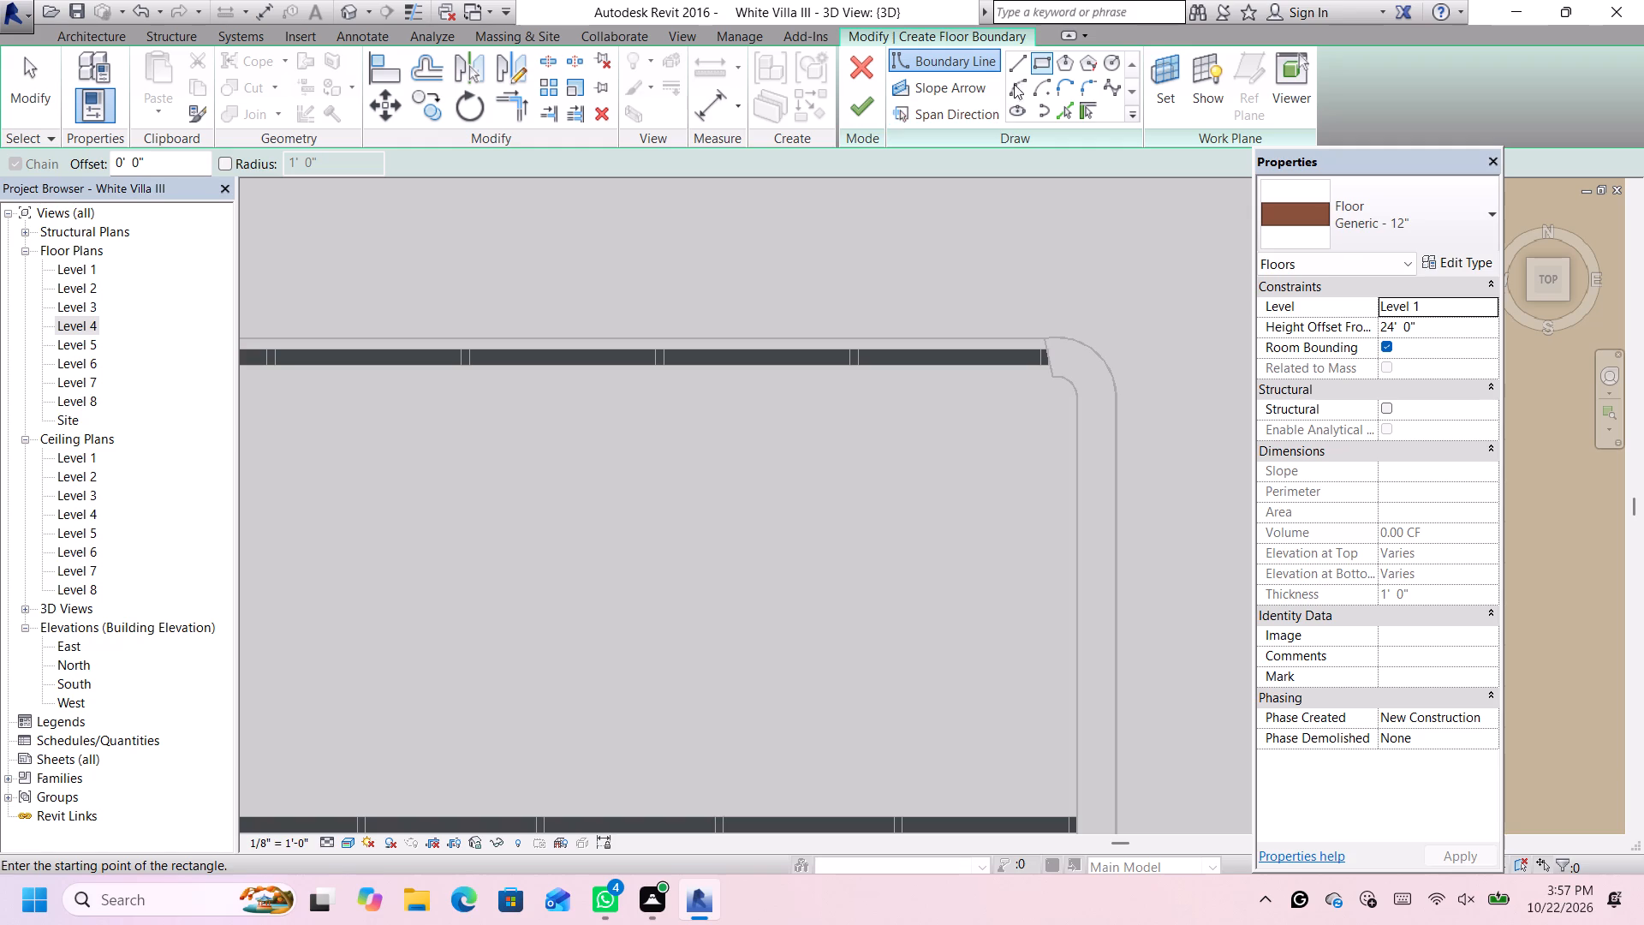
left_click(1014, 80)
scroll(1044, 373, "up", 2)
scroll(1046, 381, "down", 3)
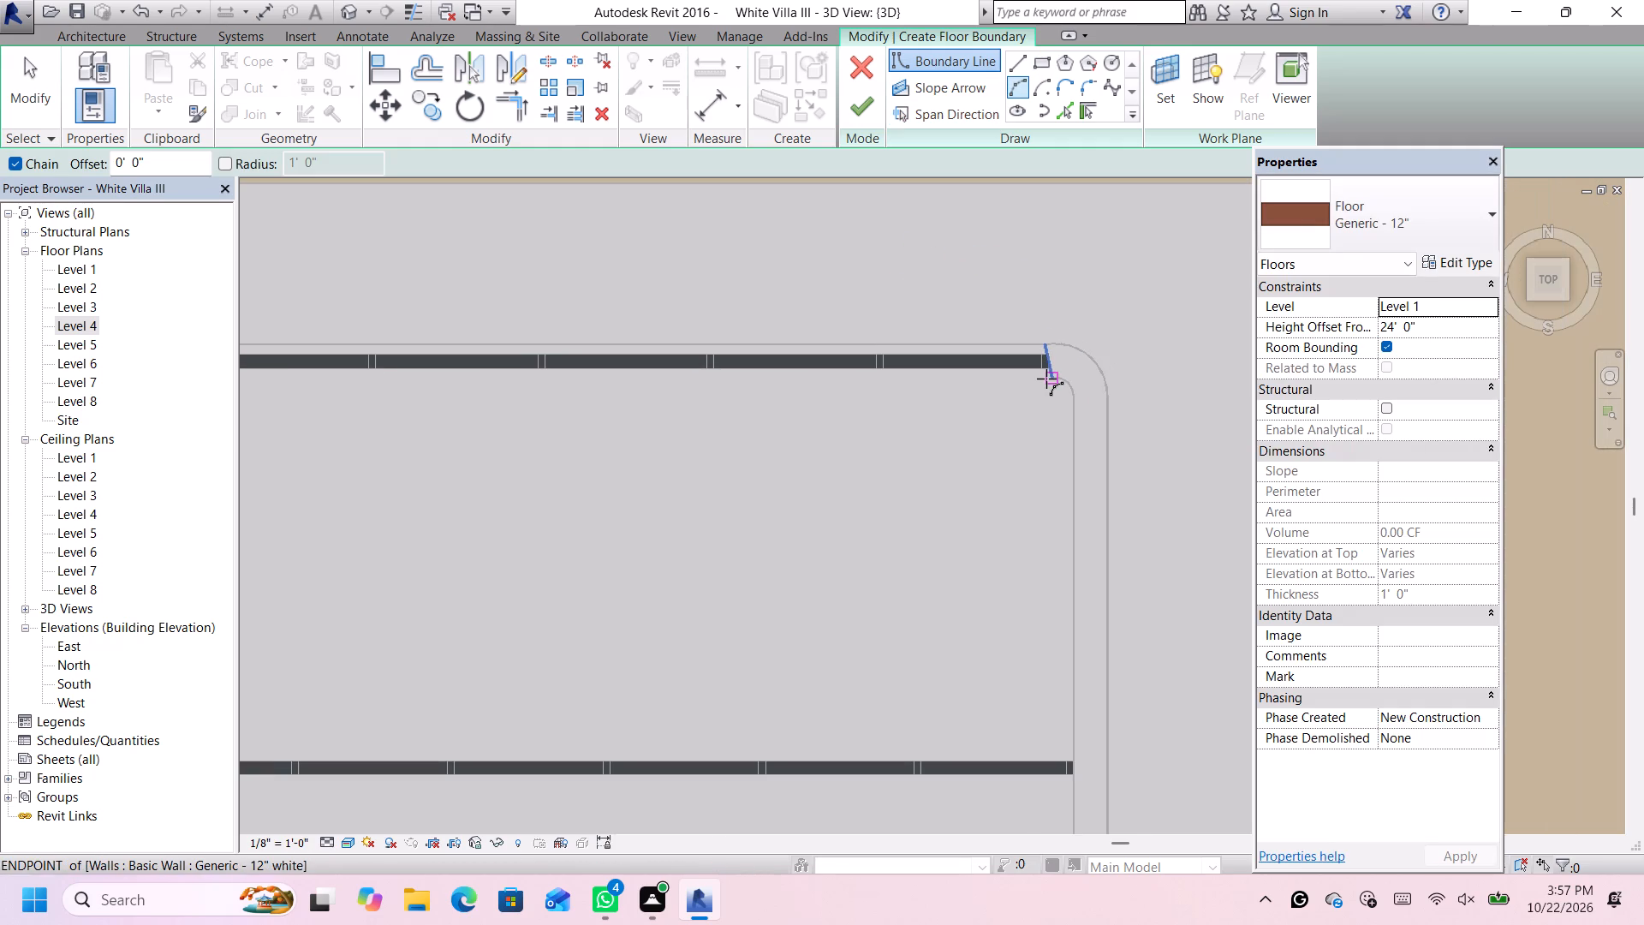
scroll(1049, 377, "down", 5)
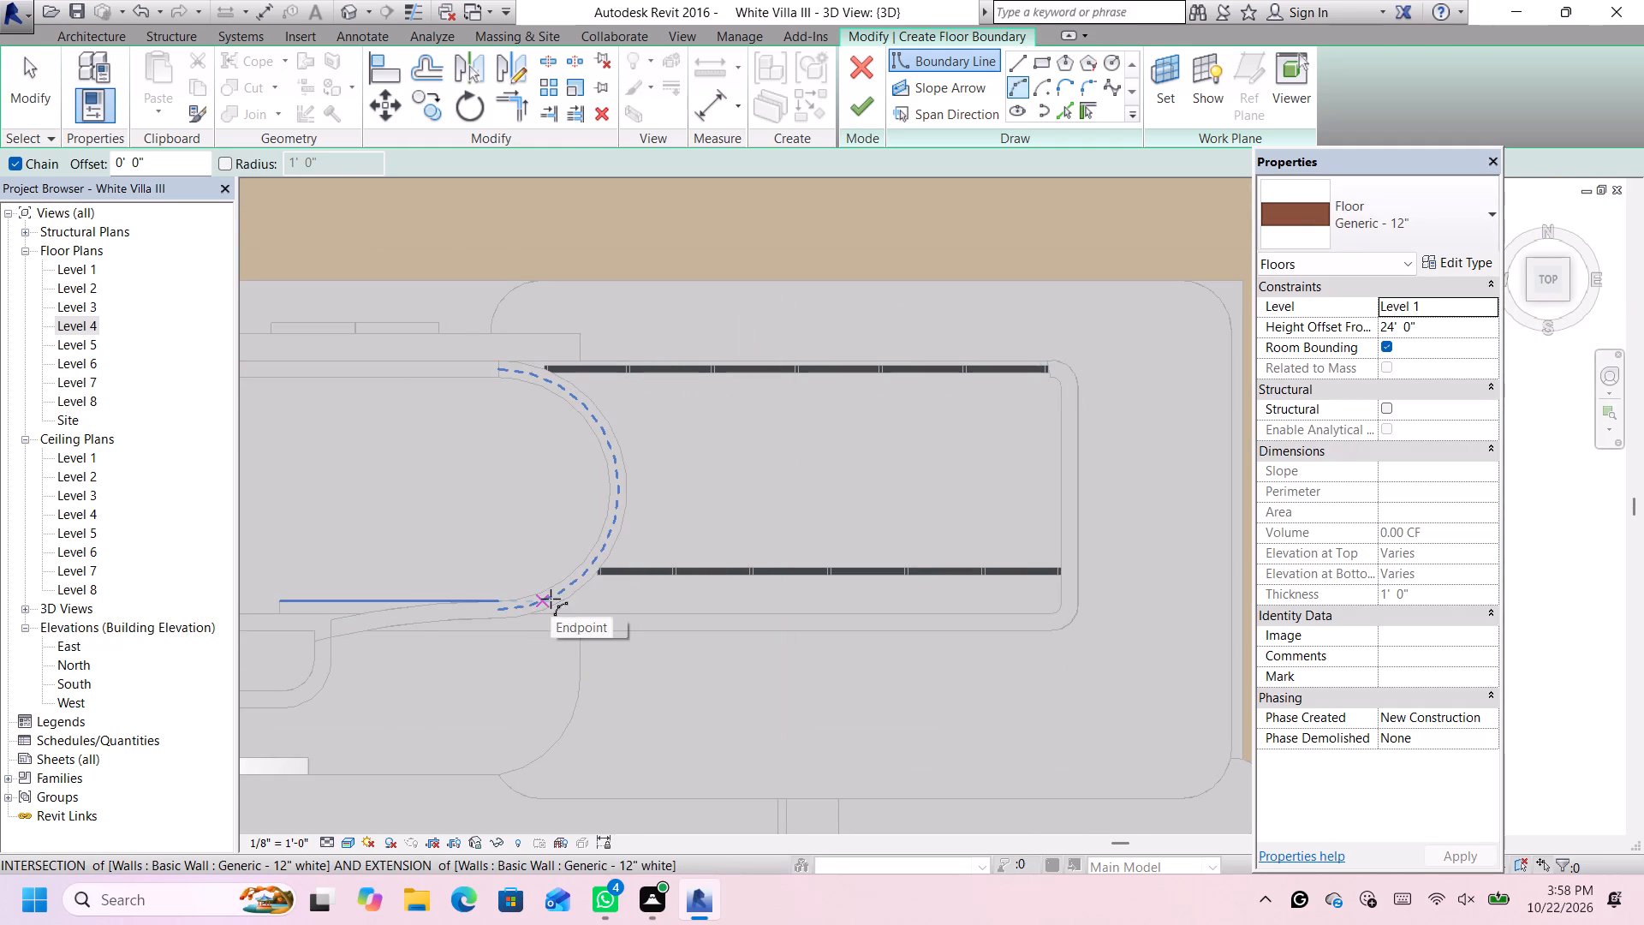
Draw a boundary line about 30'-10" long from the curved wall along the south wall's inner face to the southeast corner, dismissing the interrupting notification.
left_click(1013, 62)
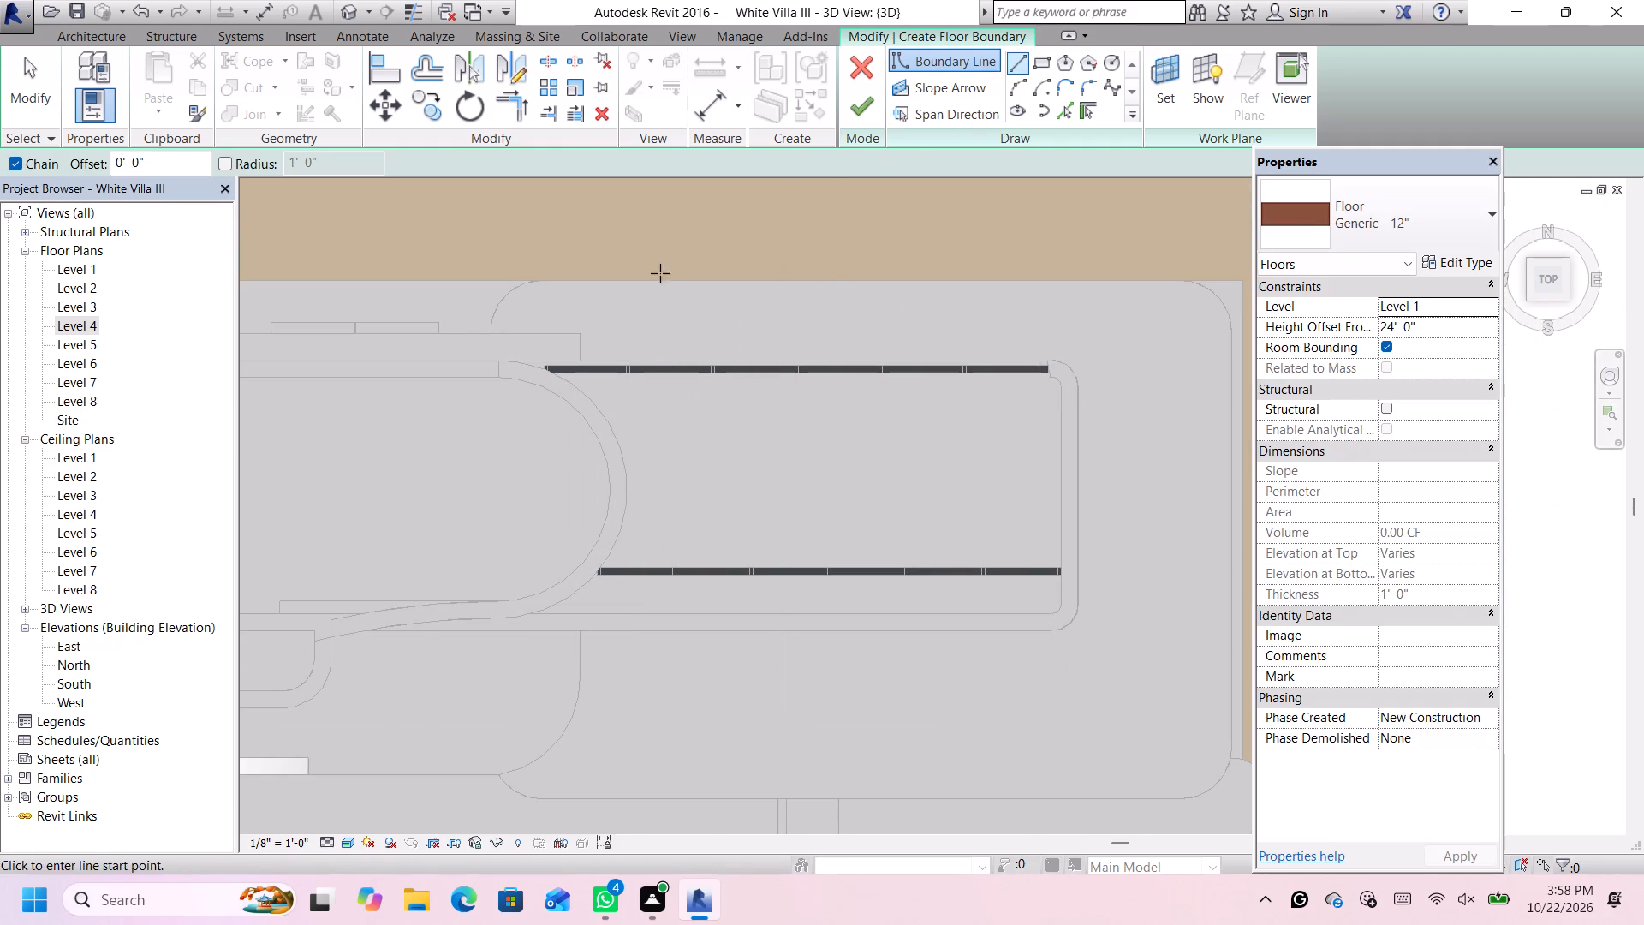
scroll(648, 597, "up", 4)
left_click(468, 615)
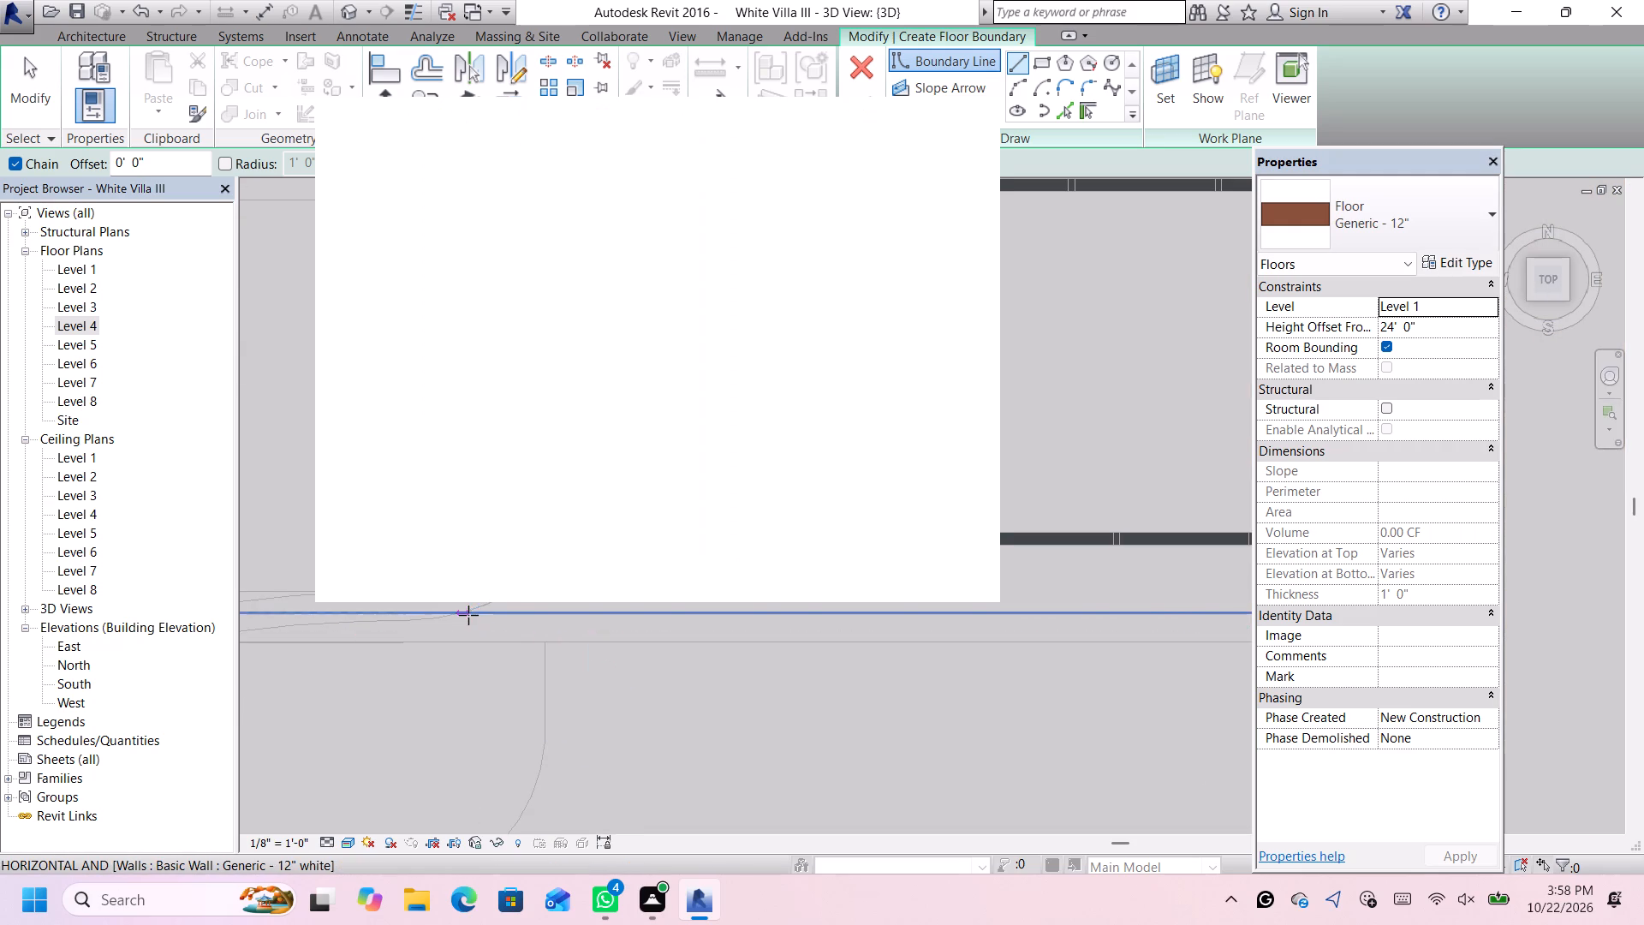
scroll(470, 615, "down", 6)
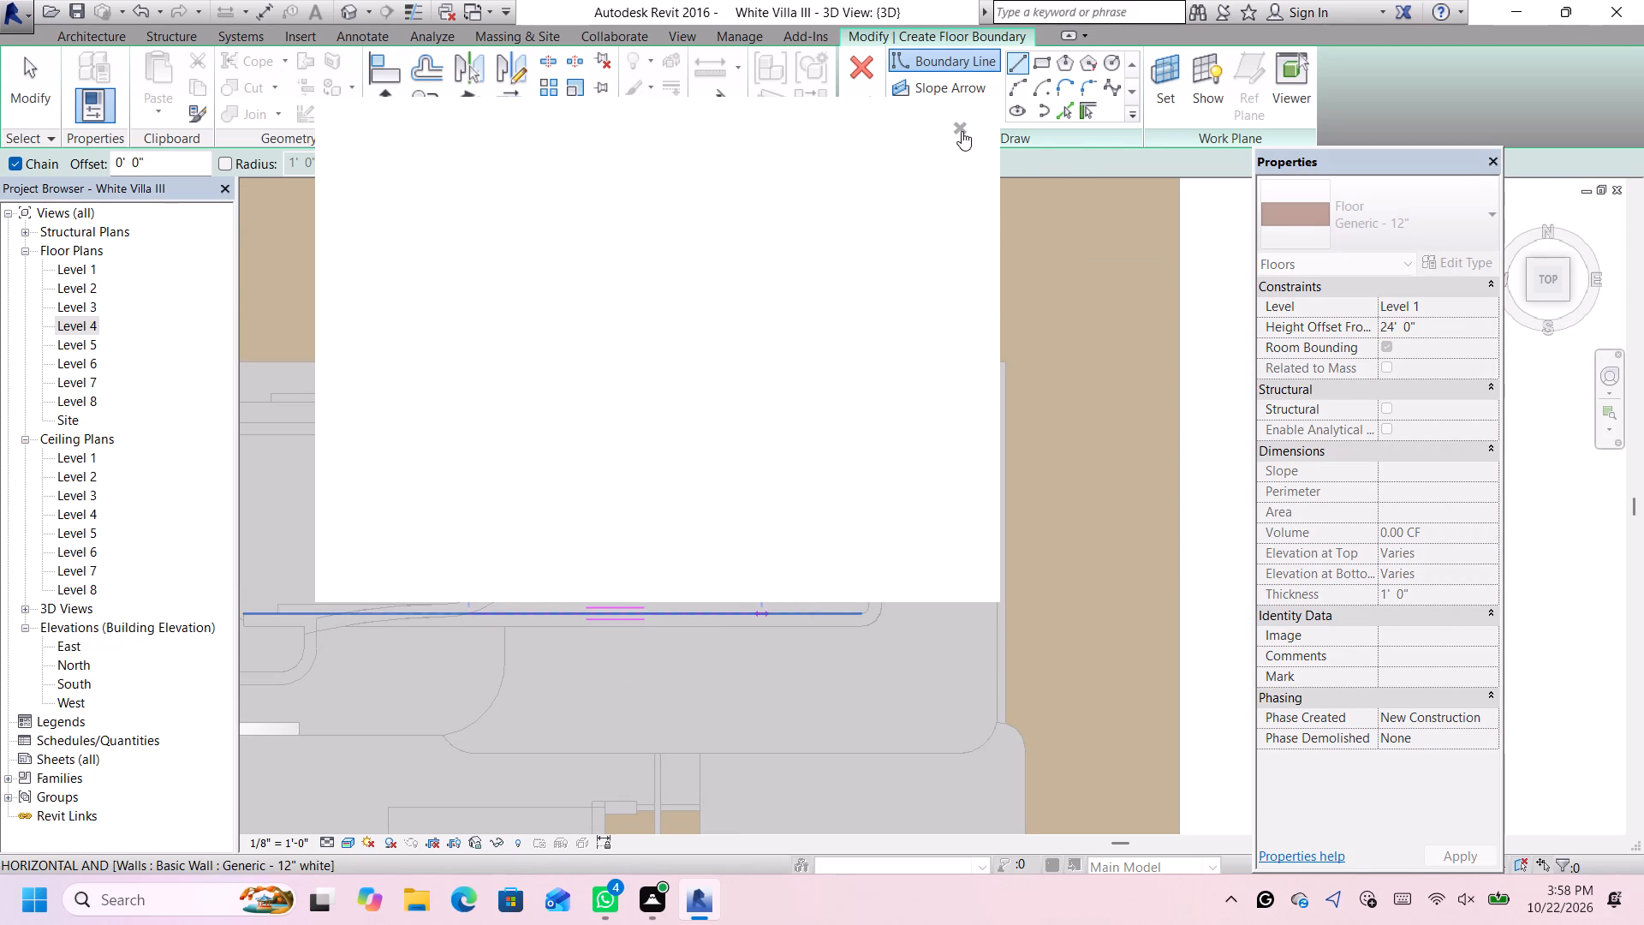
left_click(962, 130)
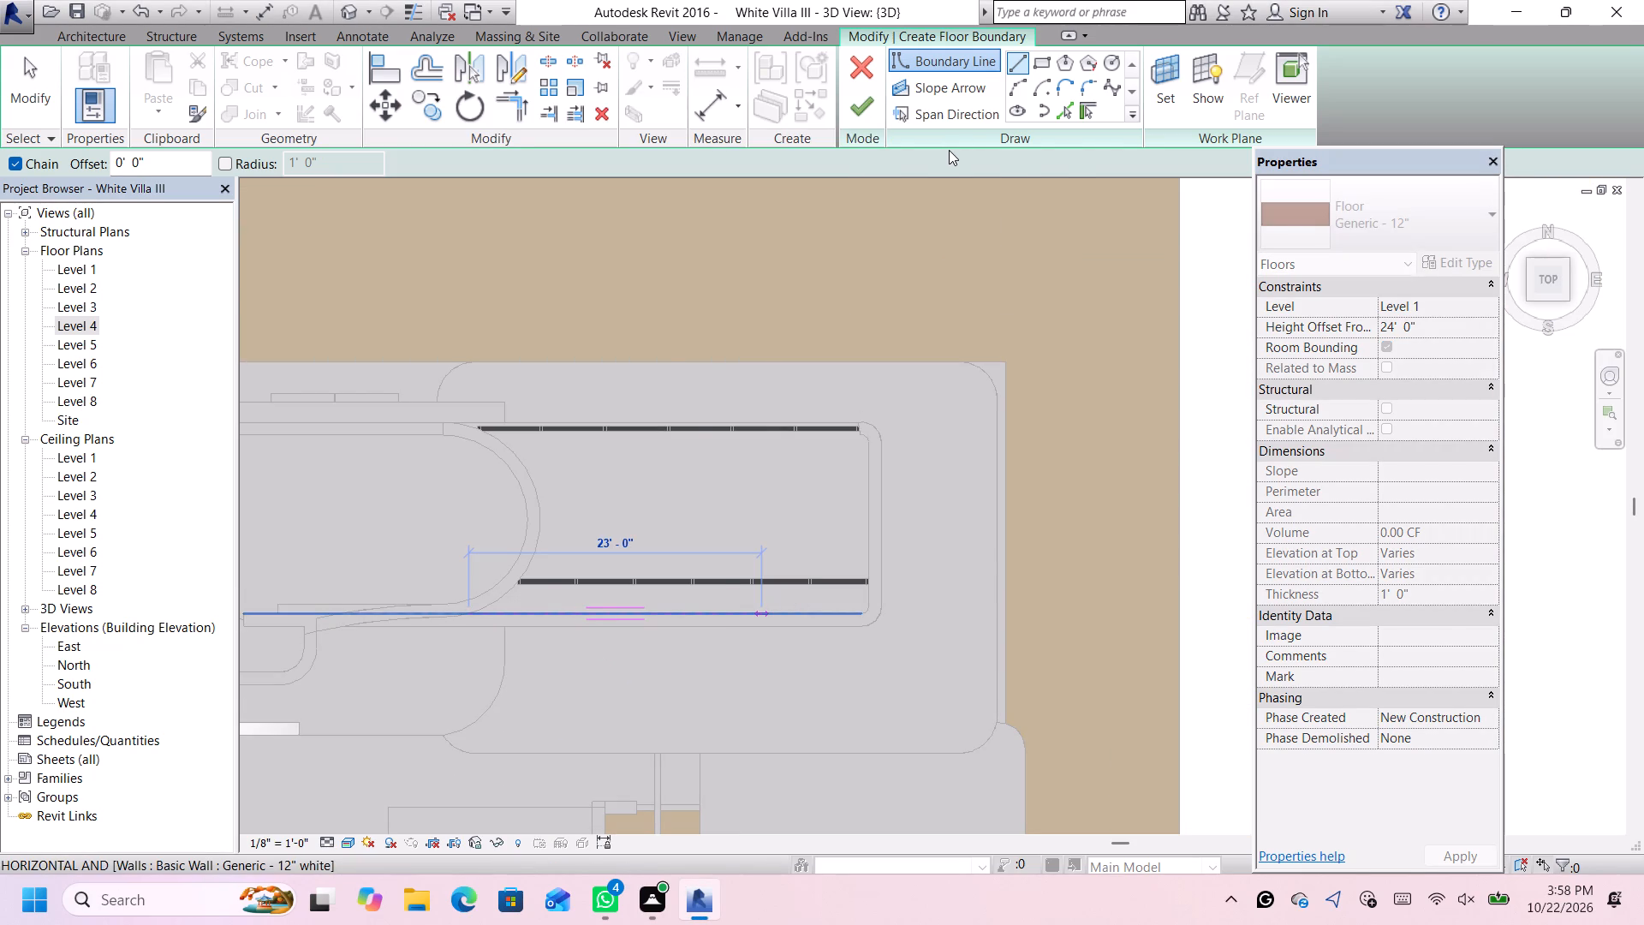
left_click(1489, 306)
scroll(823, 559, "up", 4)
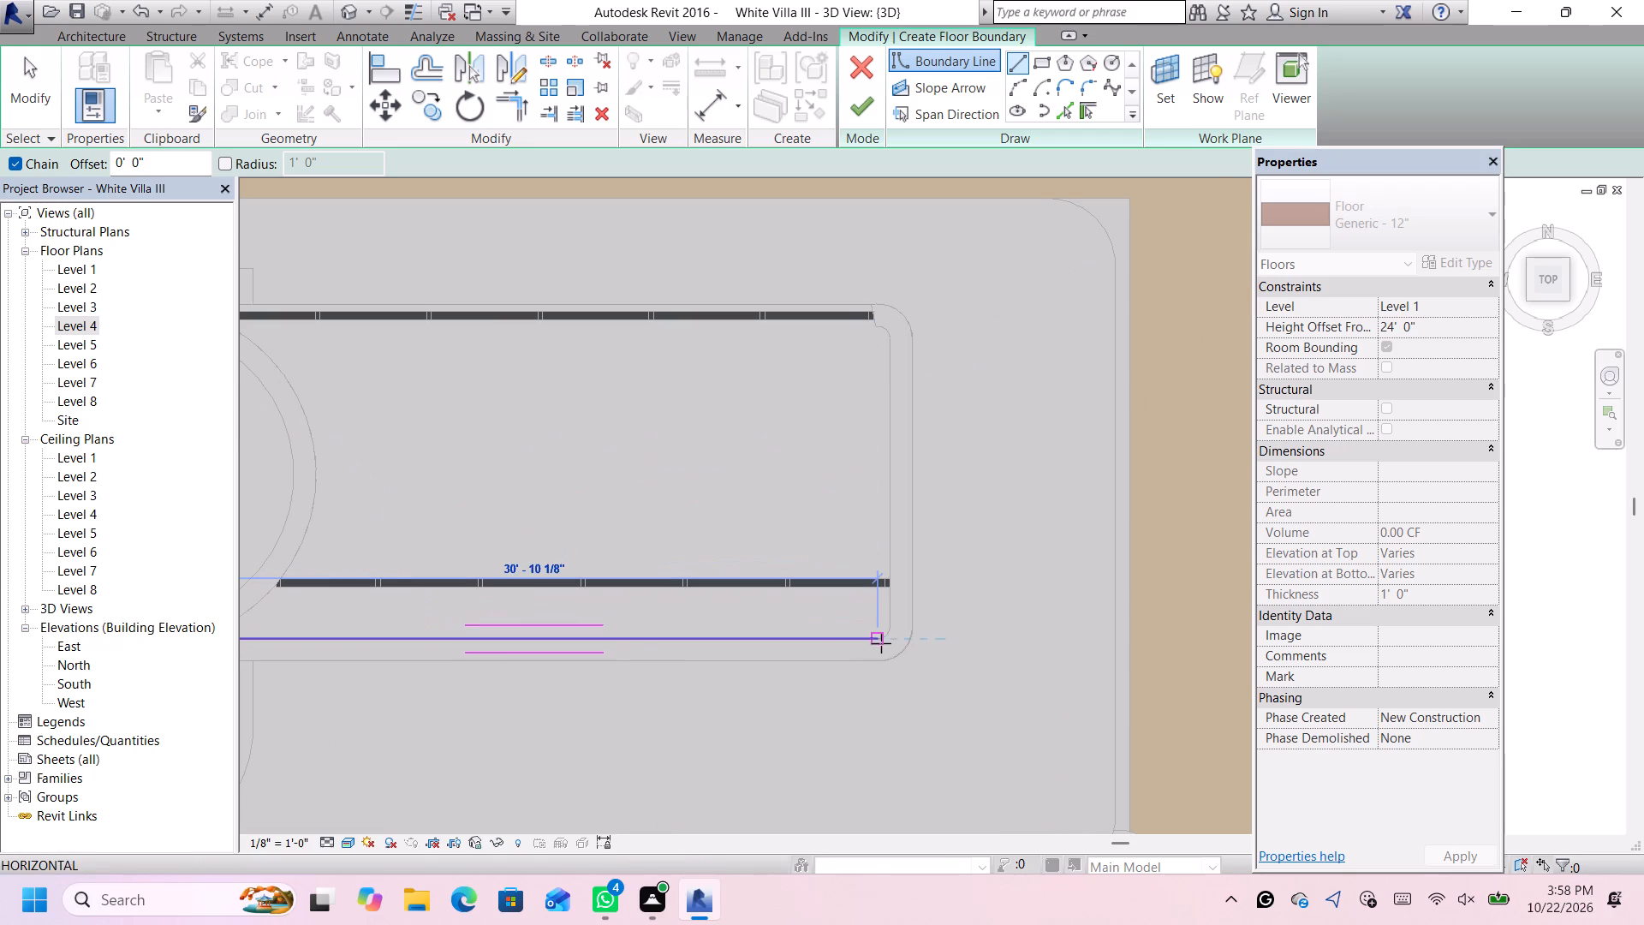
scroll(878, 639, "up", 13)
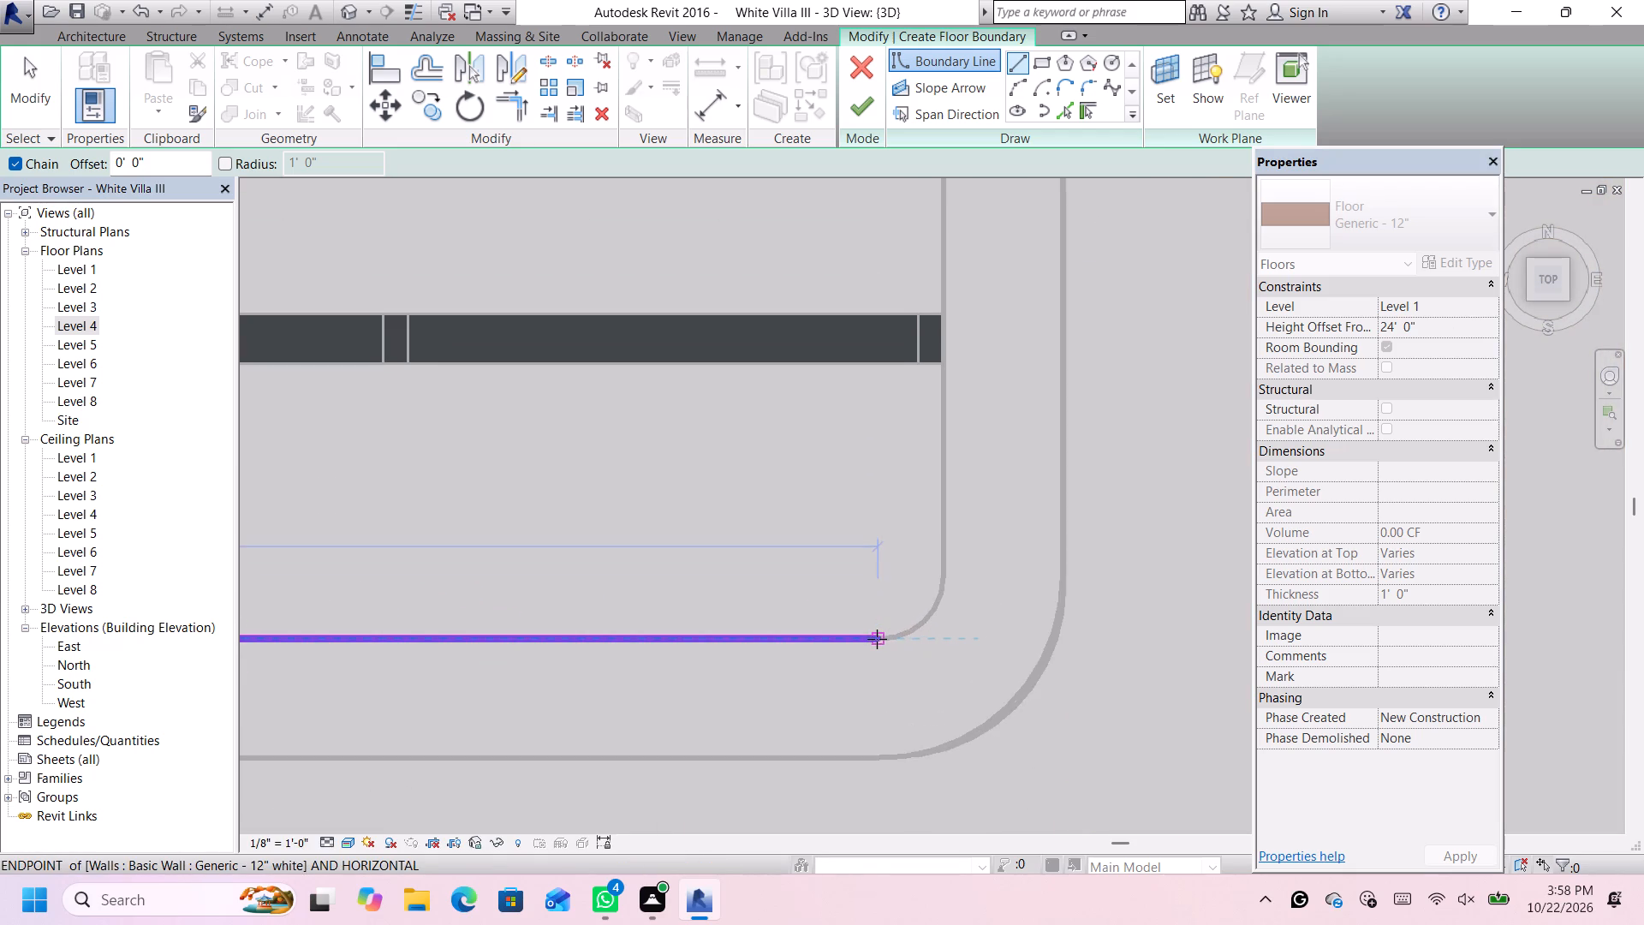
left_click(877, 639)
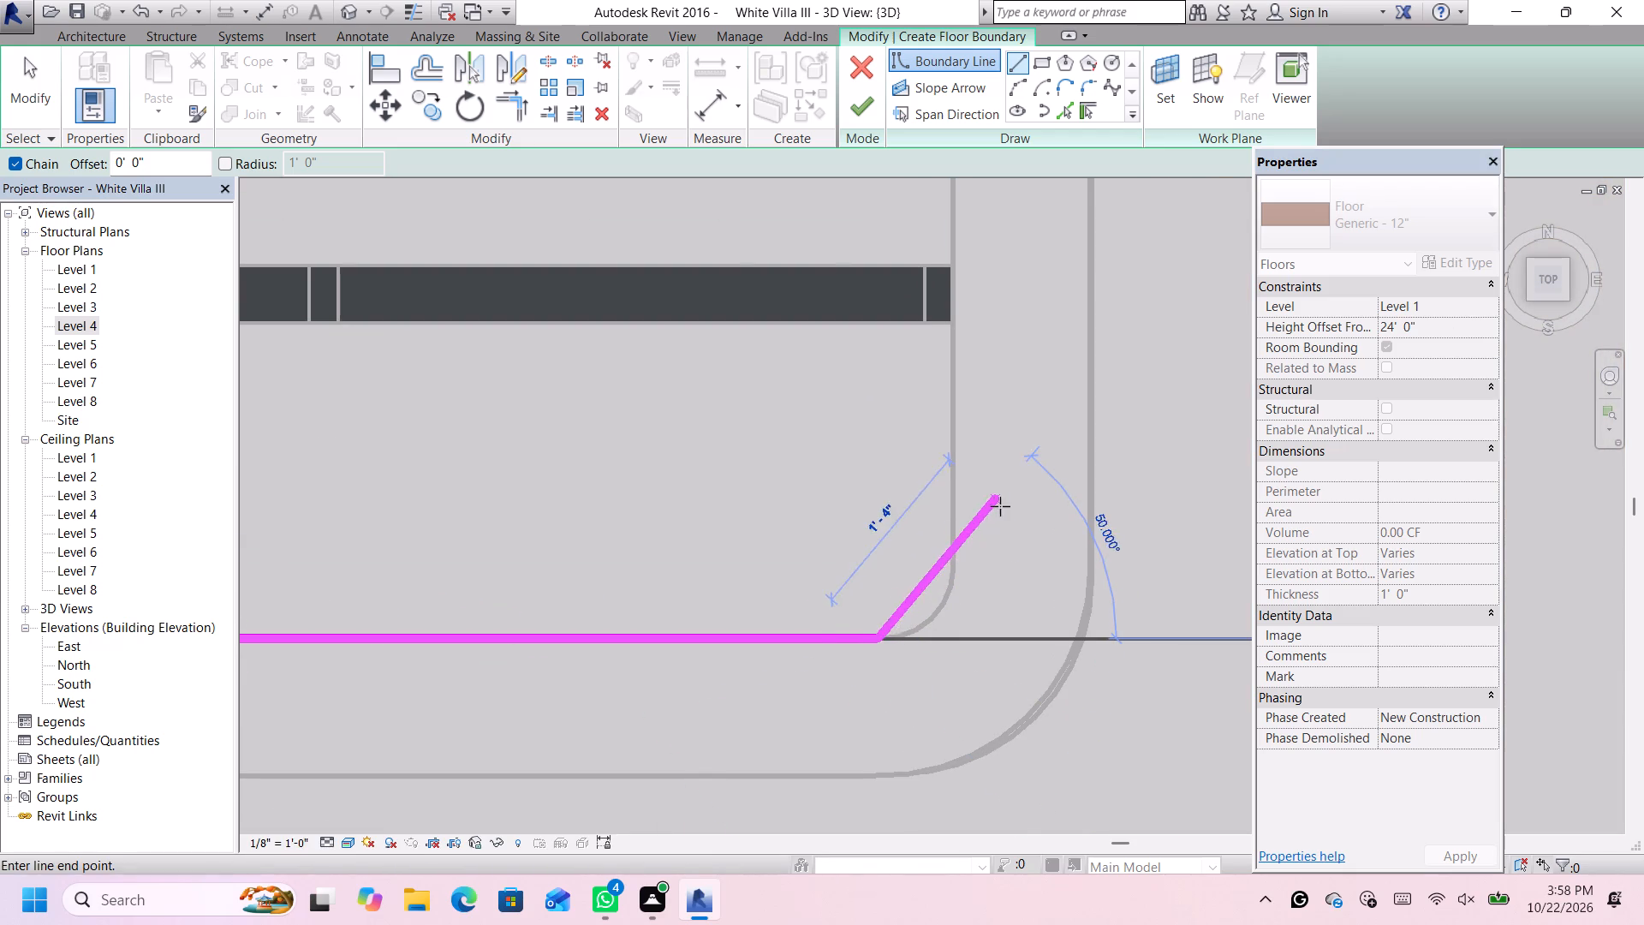
Add a boundary arc following the inner face of the rounded southeast wall corner.
left_click(1021, 87)
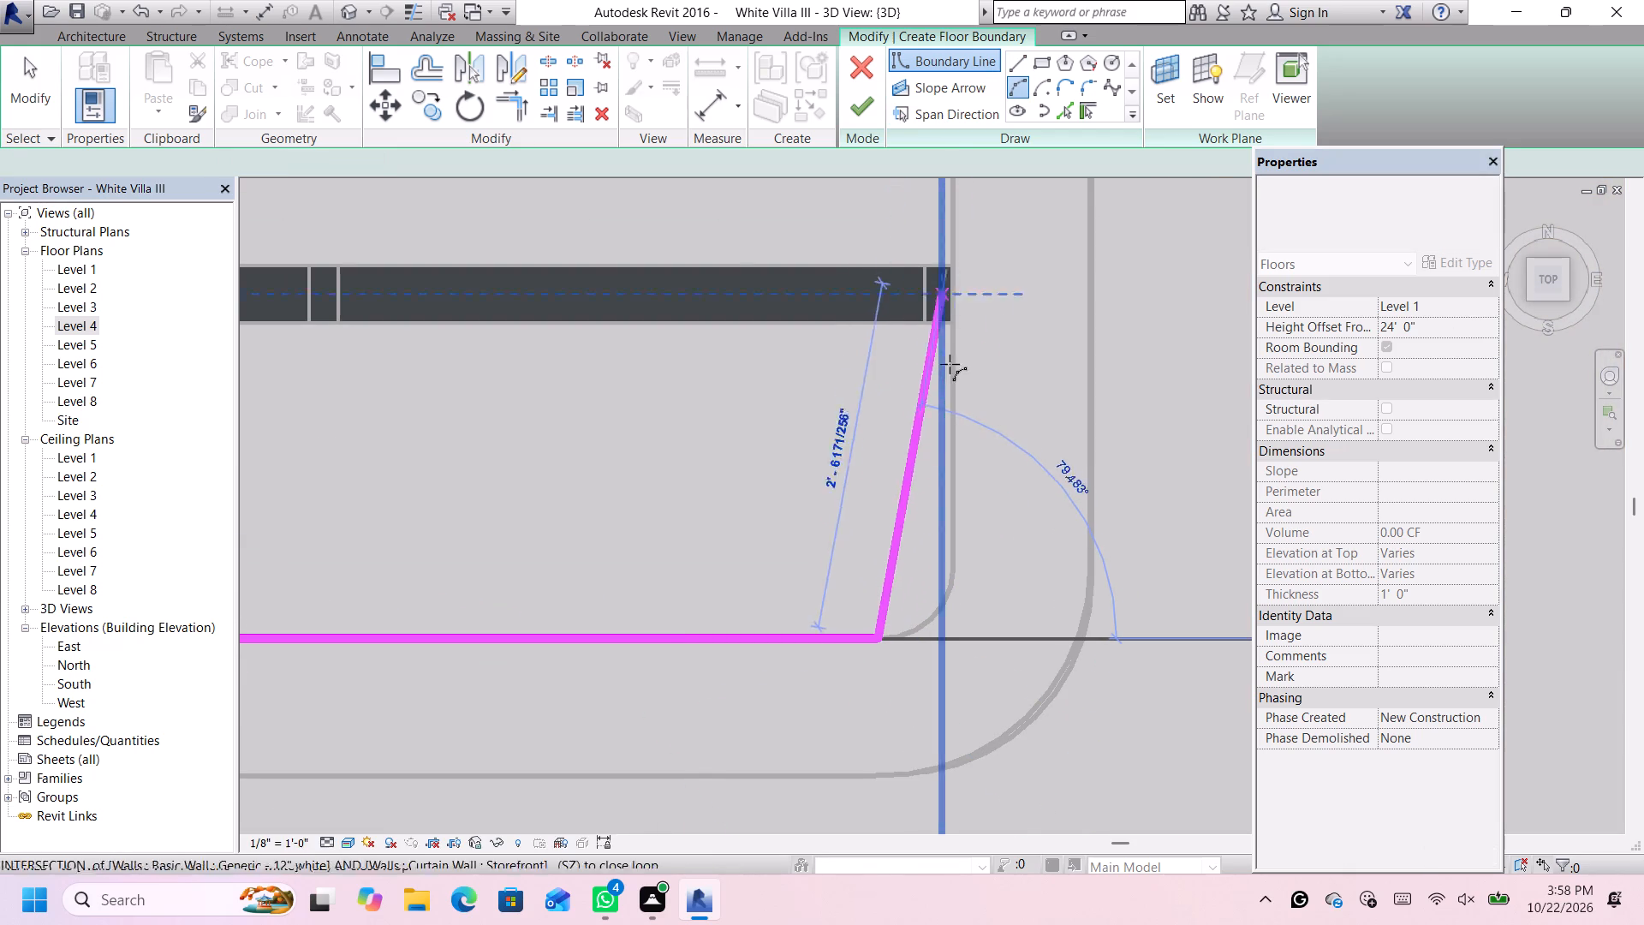
left_click(951, 571)
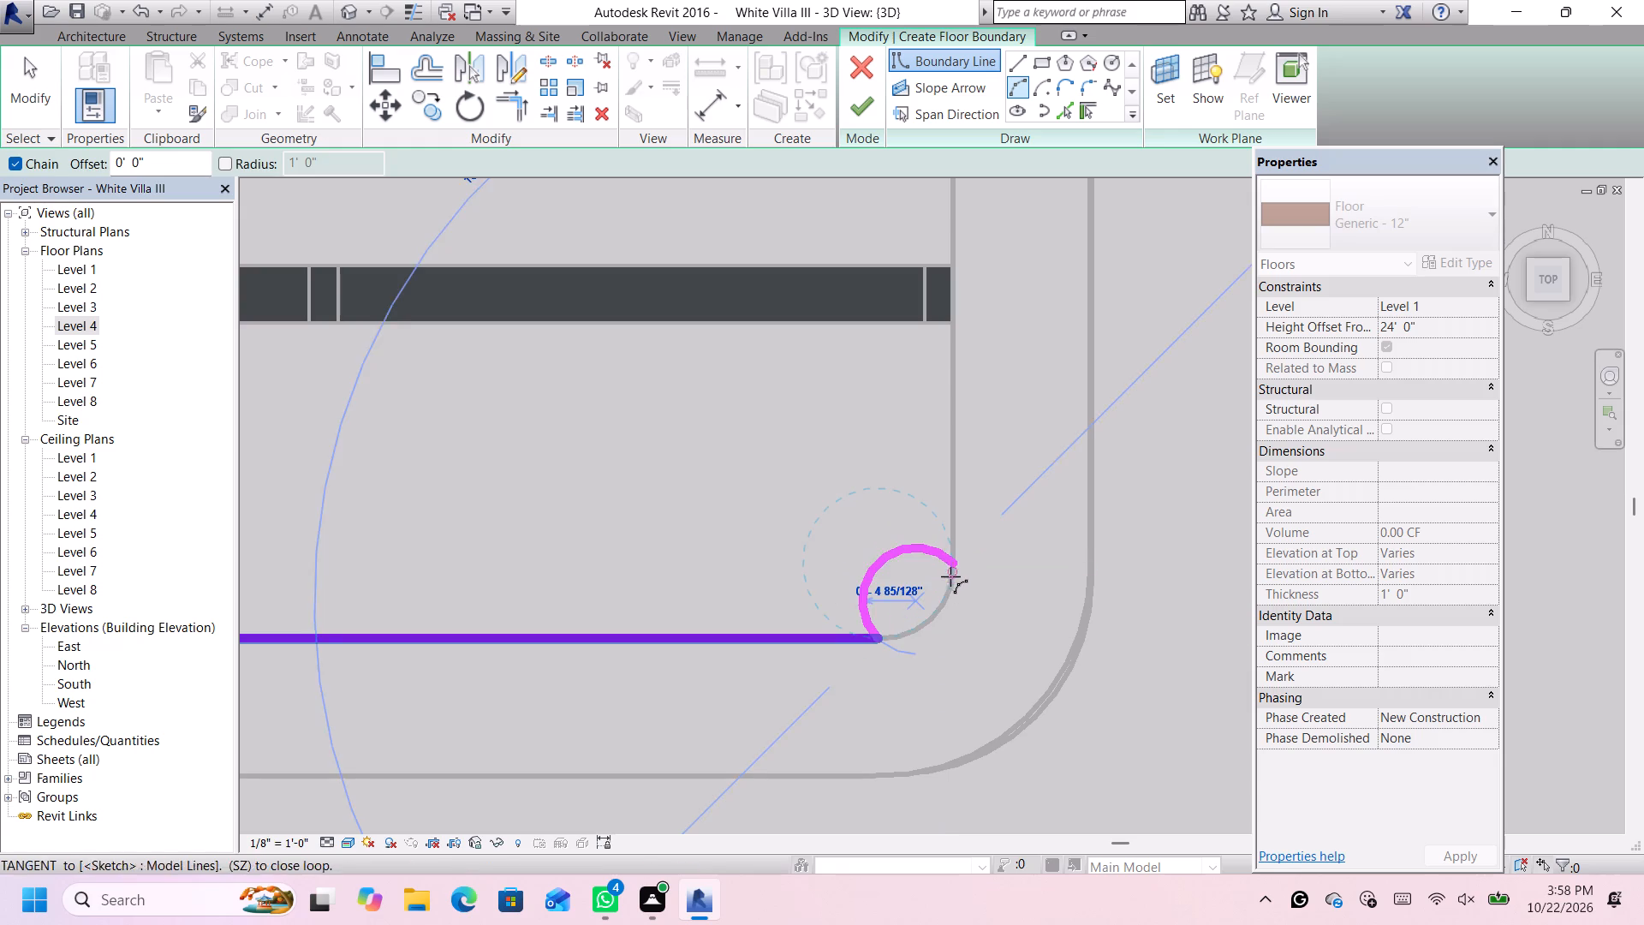
left_click(939, 597)
Draw a boundary line about 13' long up the east wall's inner face to the start of the rounded northeast corner.
scroll(948, 491, "down", 7)
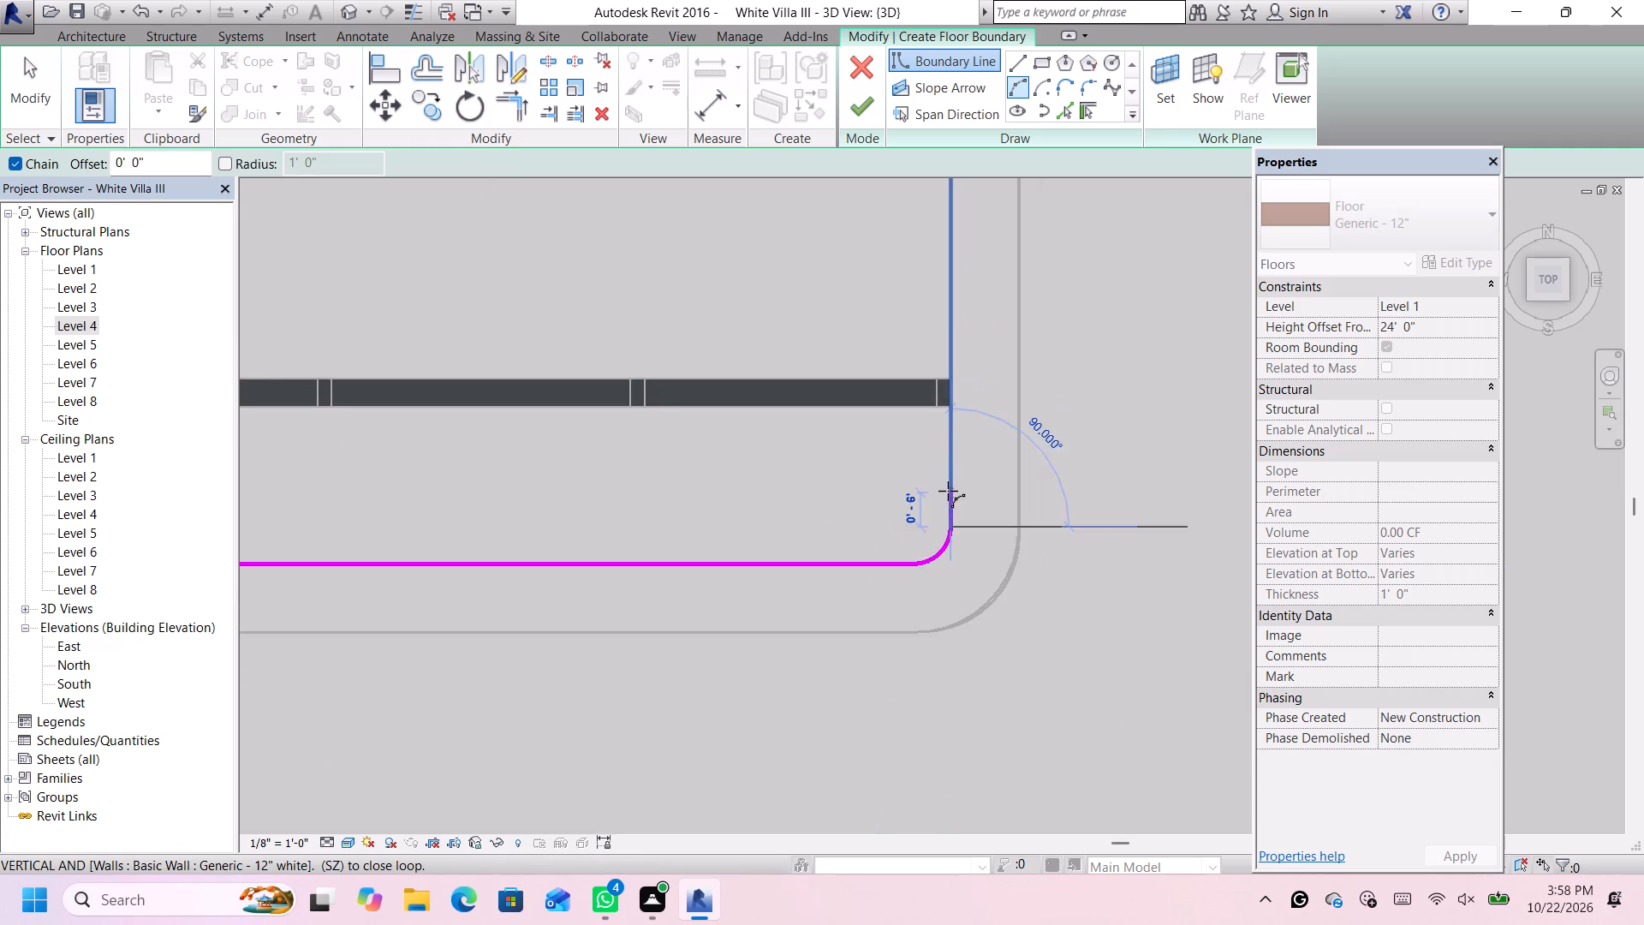
scroll(948, 491, "down", 12)
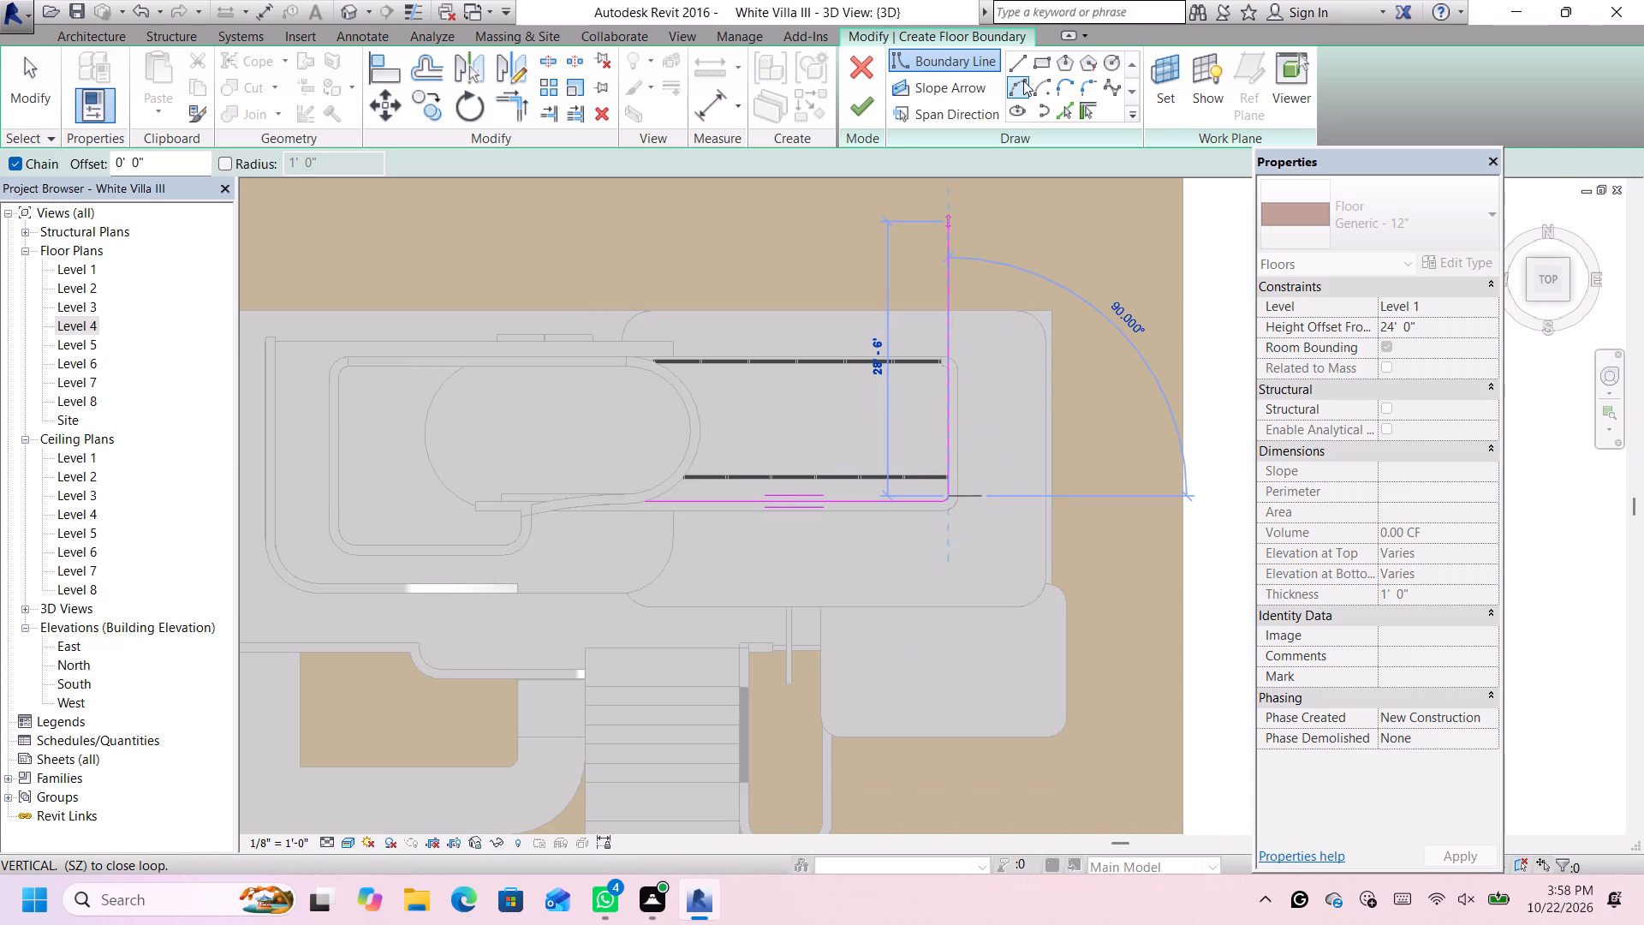
left_click(1017, 64)
scroll(914, 394, "up", 7)
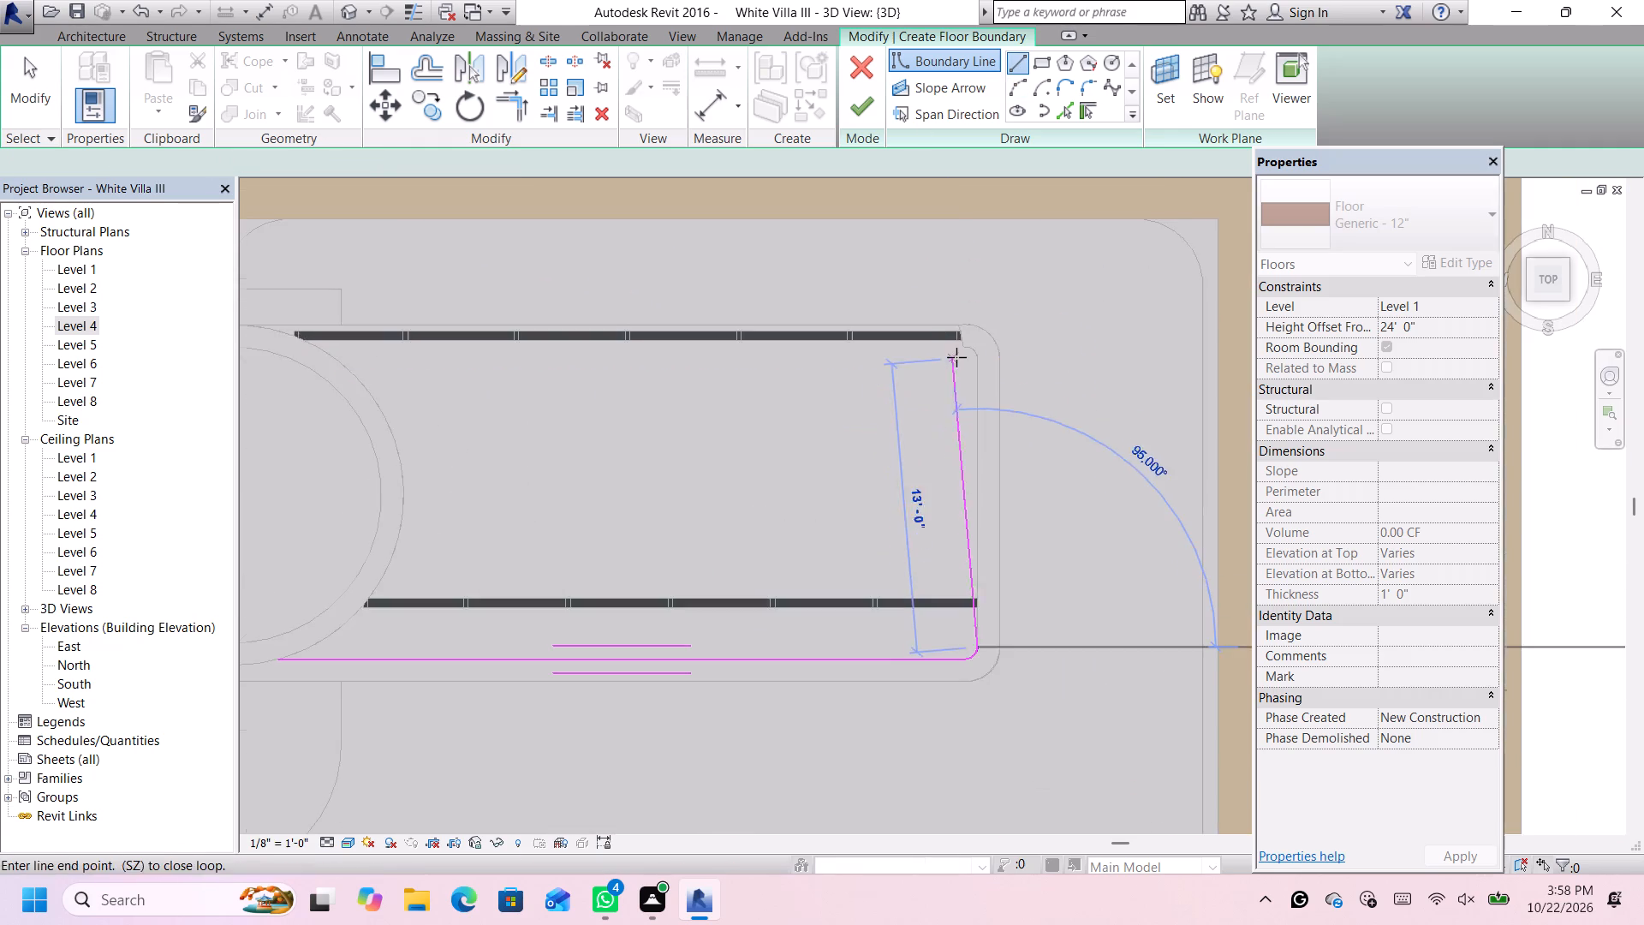
scroll(956, 357, "up", 10)
scroll(981, 357, "down", 1)
left_click(1027, 360)
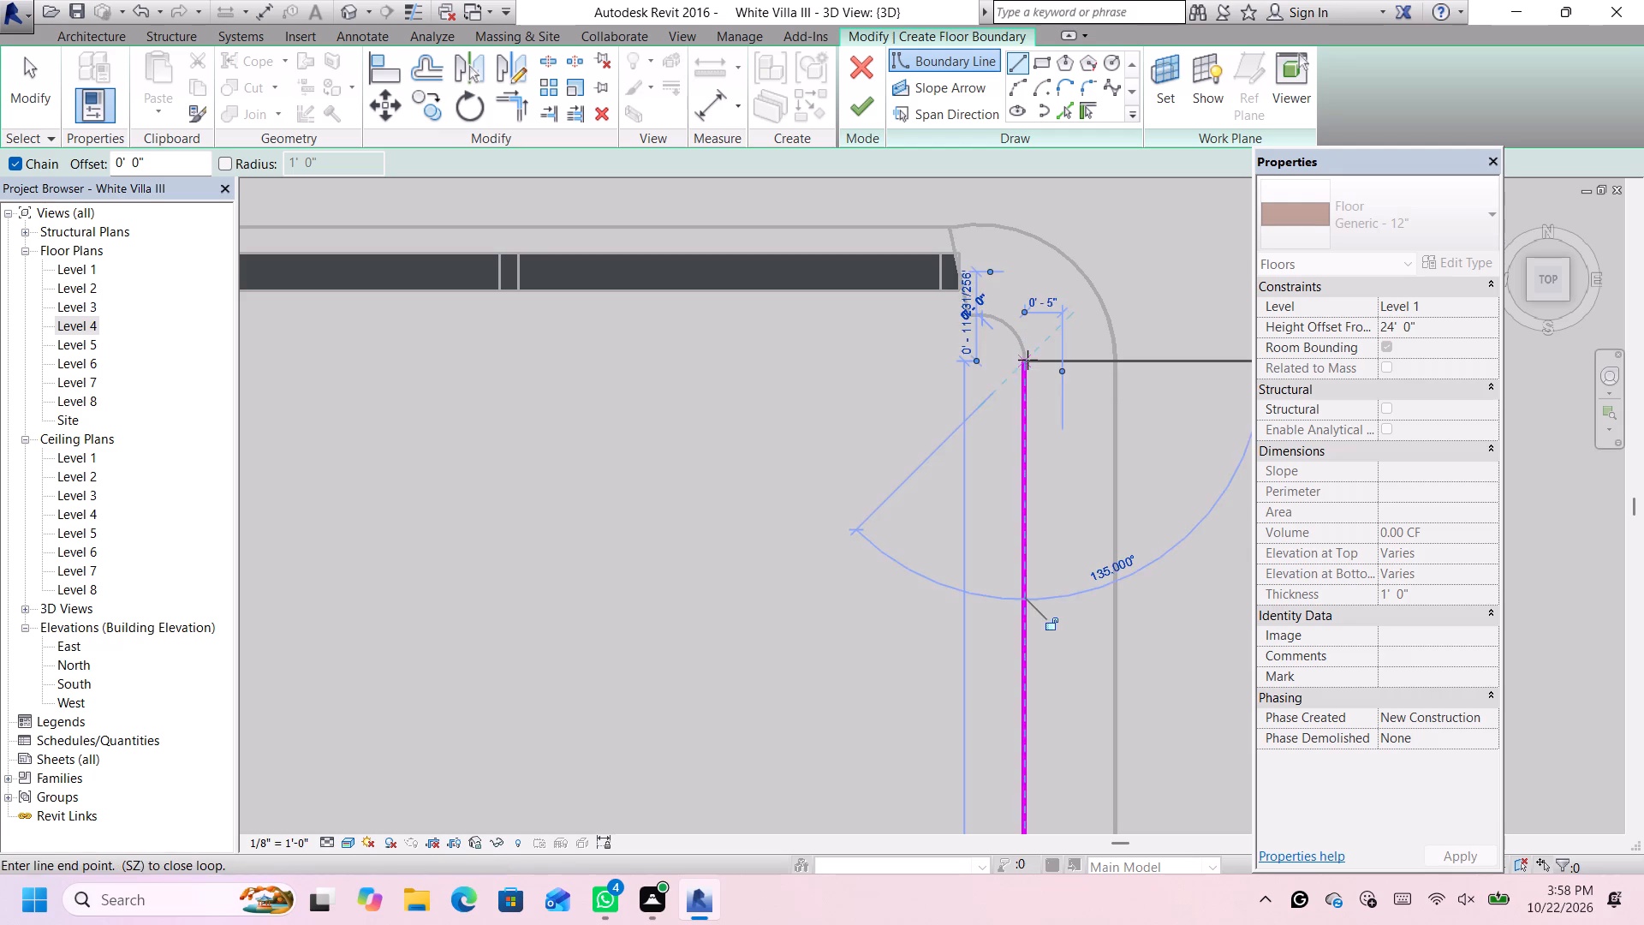
Add a boundary arc of about 6" radius along the inner face of the rounded northeast wall corner.
left_click(1019, 81)
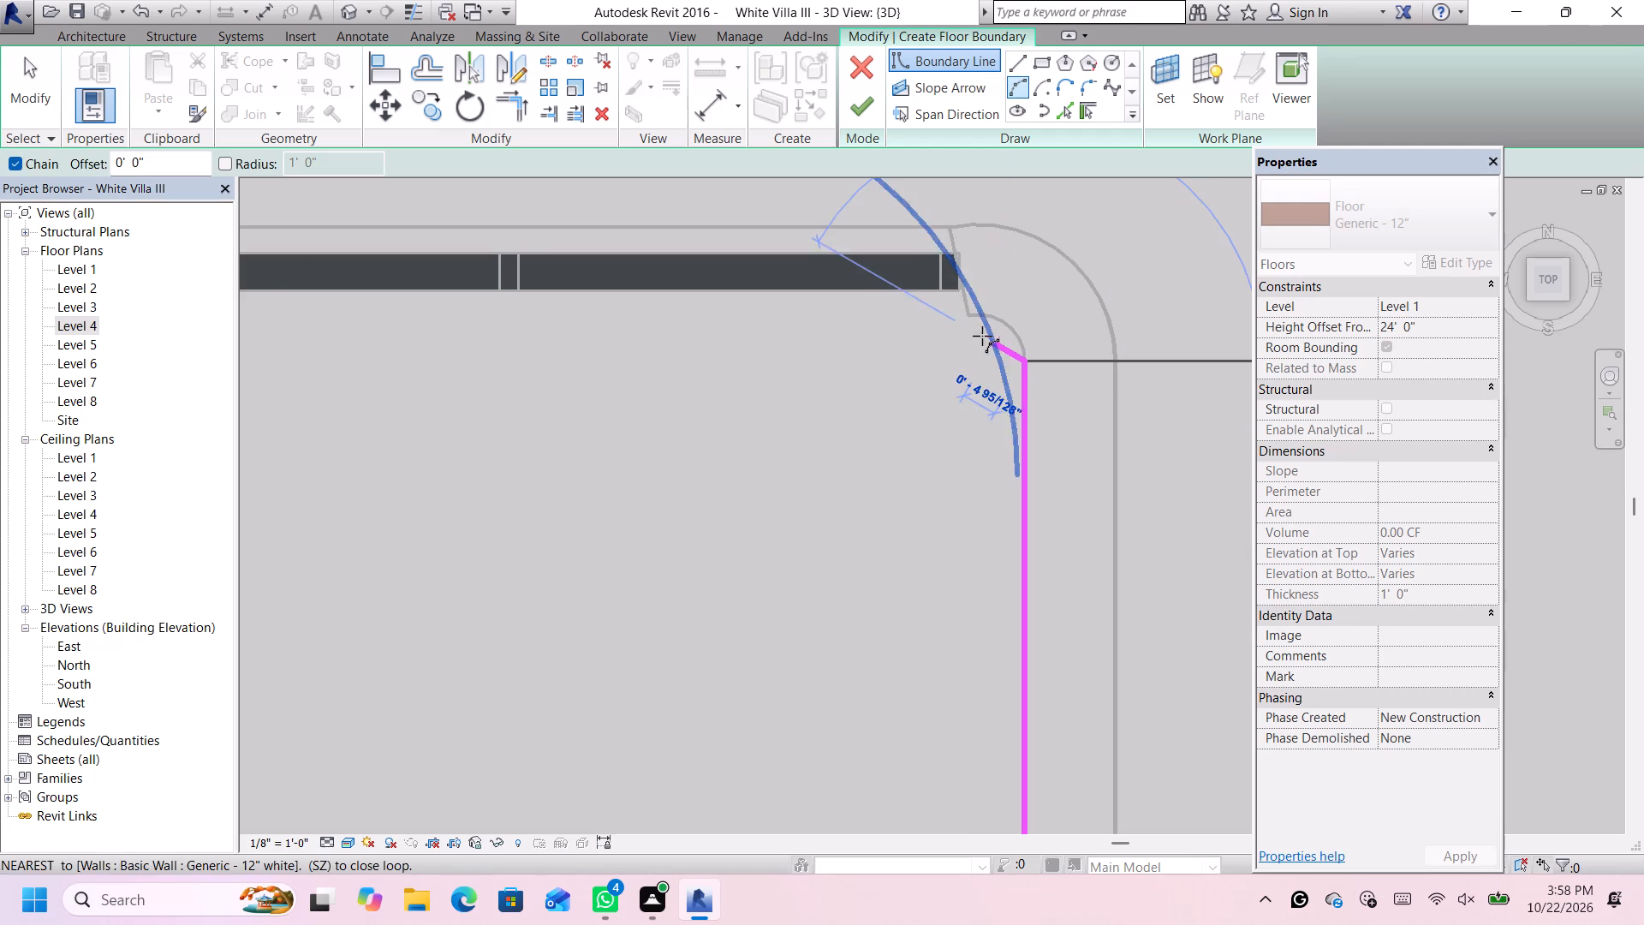
scroll(967, 318, "up", 5)
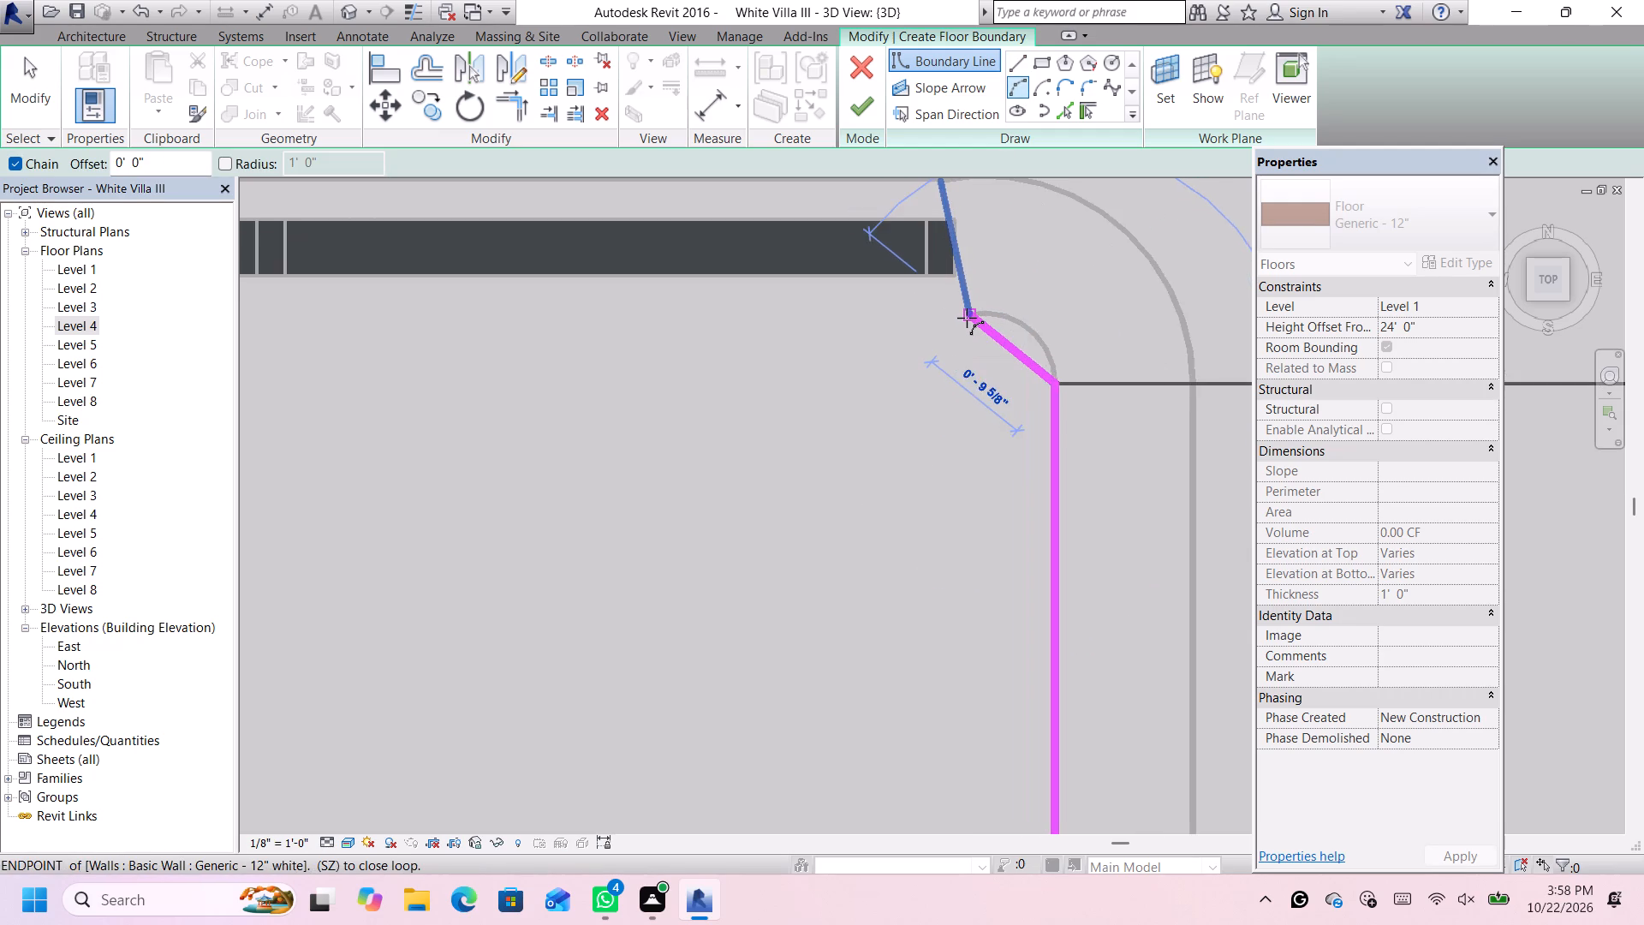
scroll(967, 318, "up", 2)
left_click(967, 318)
left_click(1023, 322)
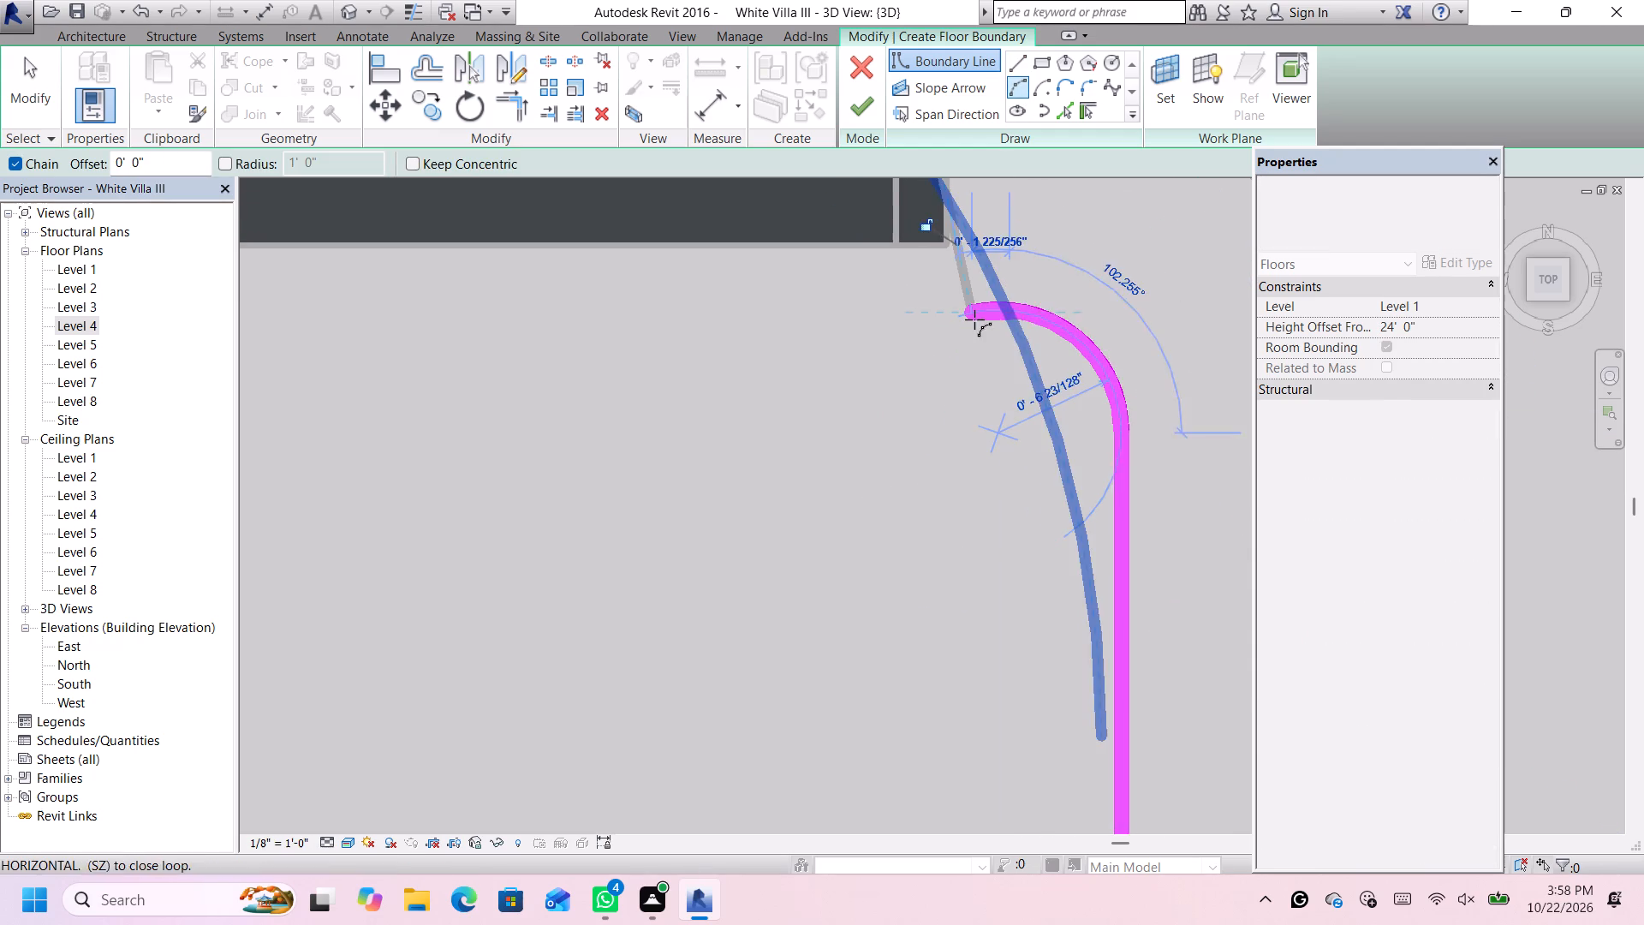
Draw a boundary line about 29' long westward, just inside the north glazing, to the outer face of the curved wall.
scroll(968, 319, "down", 7)
scroll(968, 319, "down", 16)
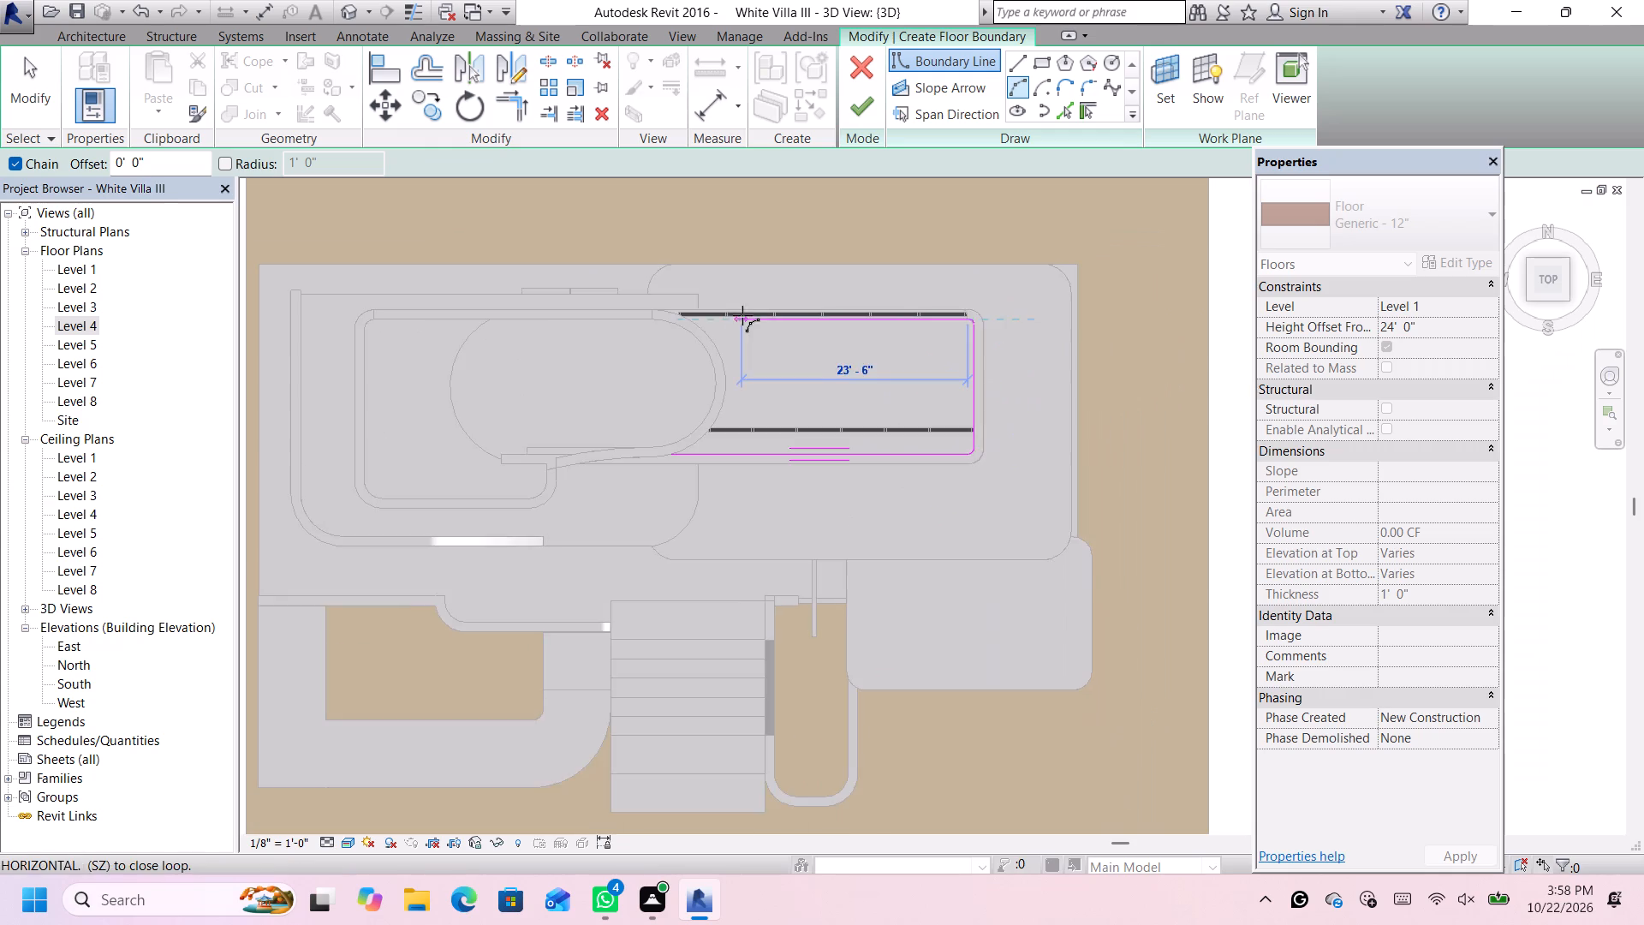
scroll(703, 305, "up", 10)
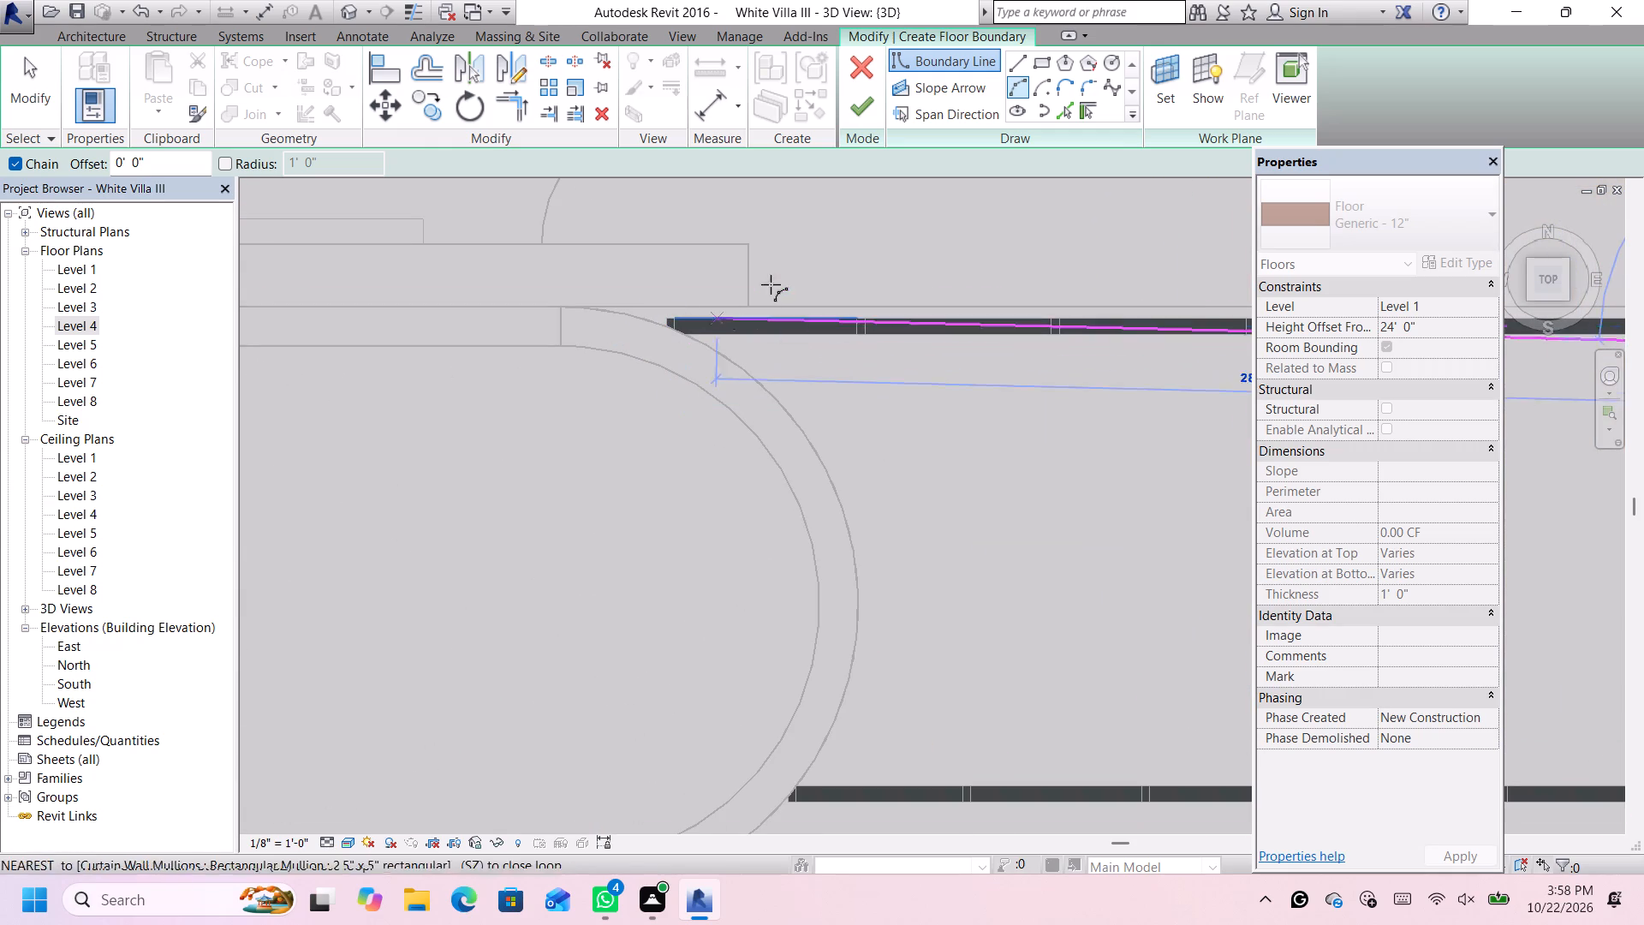
left_click(1023, 60)
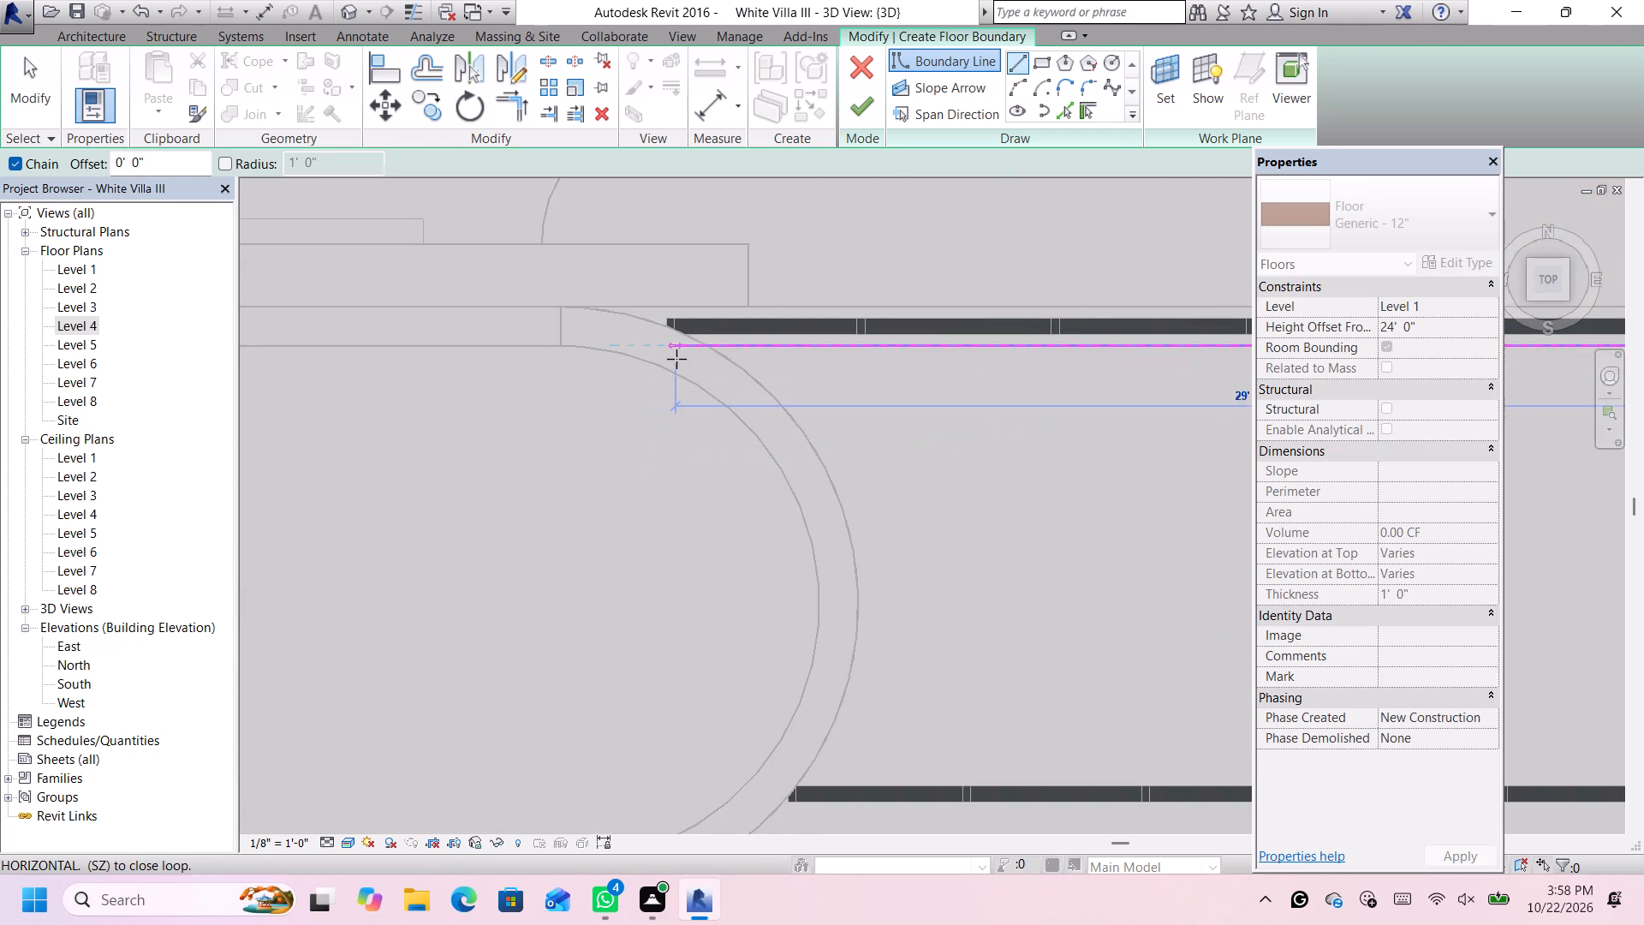
scroll(678, 357, "up", 5)
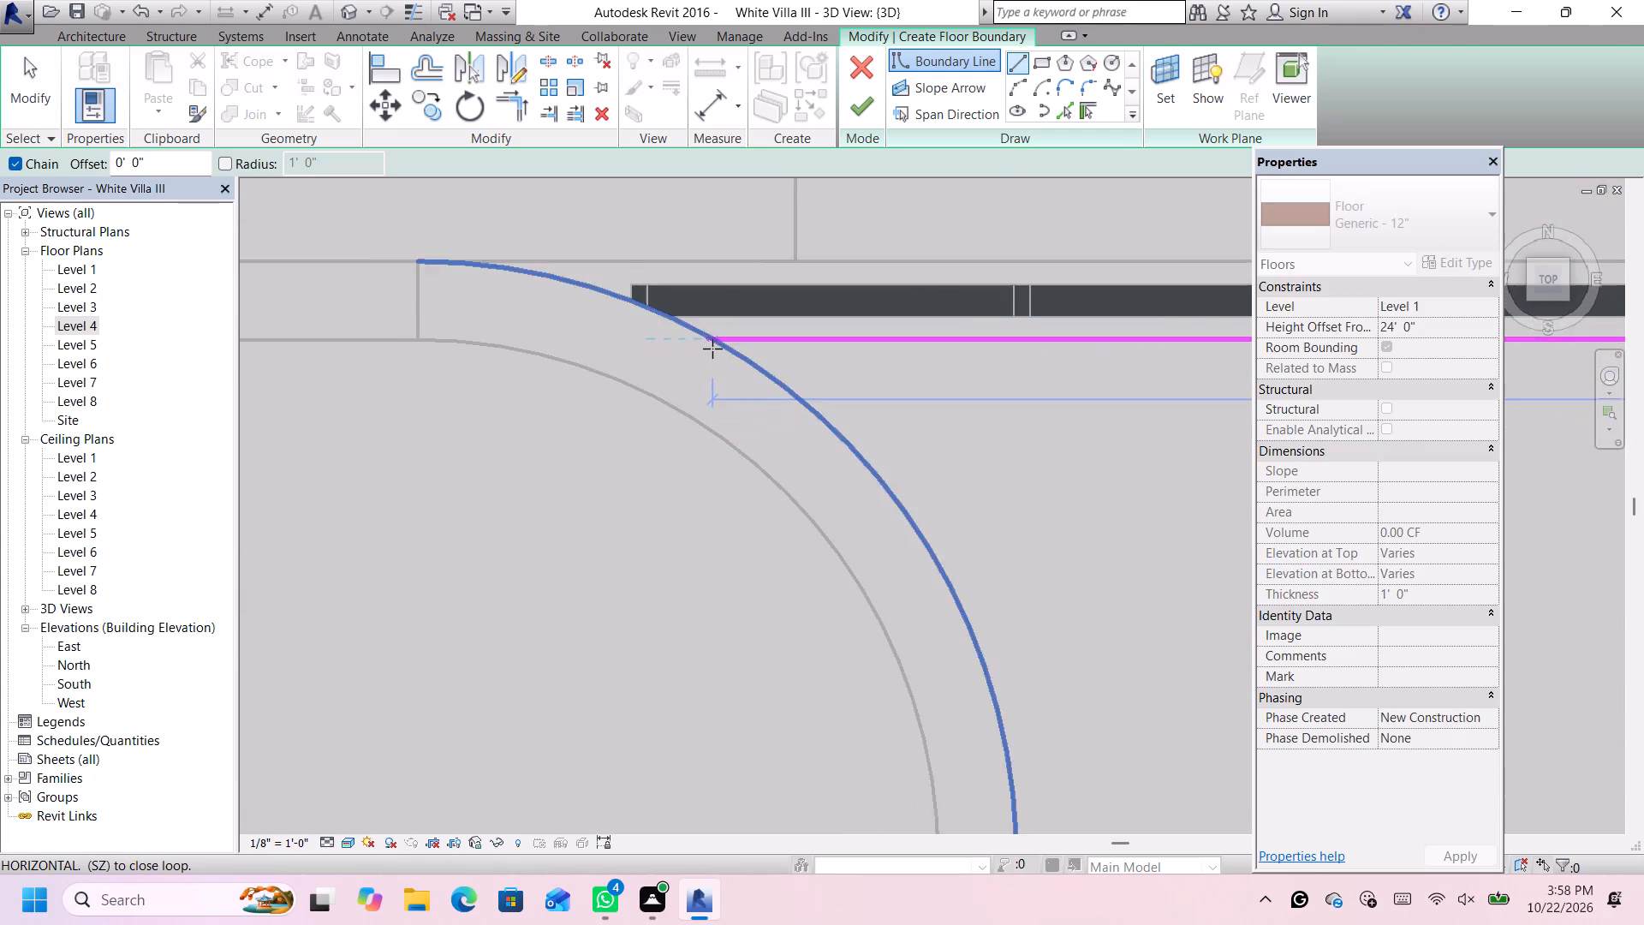
scroll(712, 349, "up", 1)
left_click(712, 342)
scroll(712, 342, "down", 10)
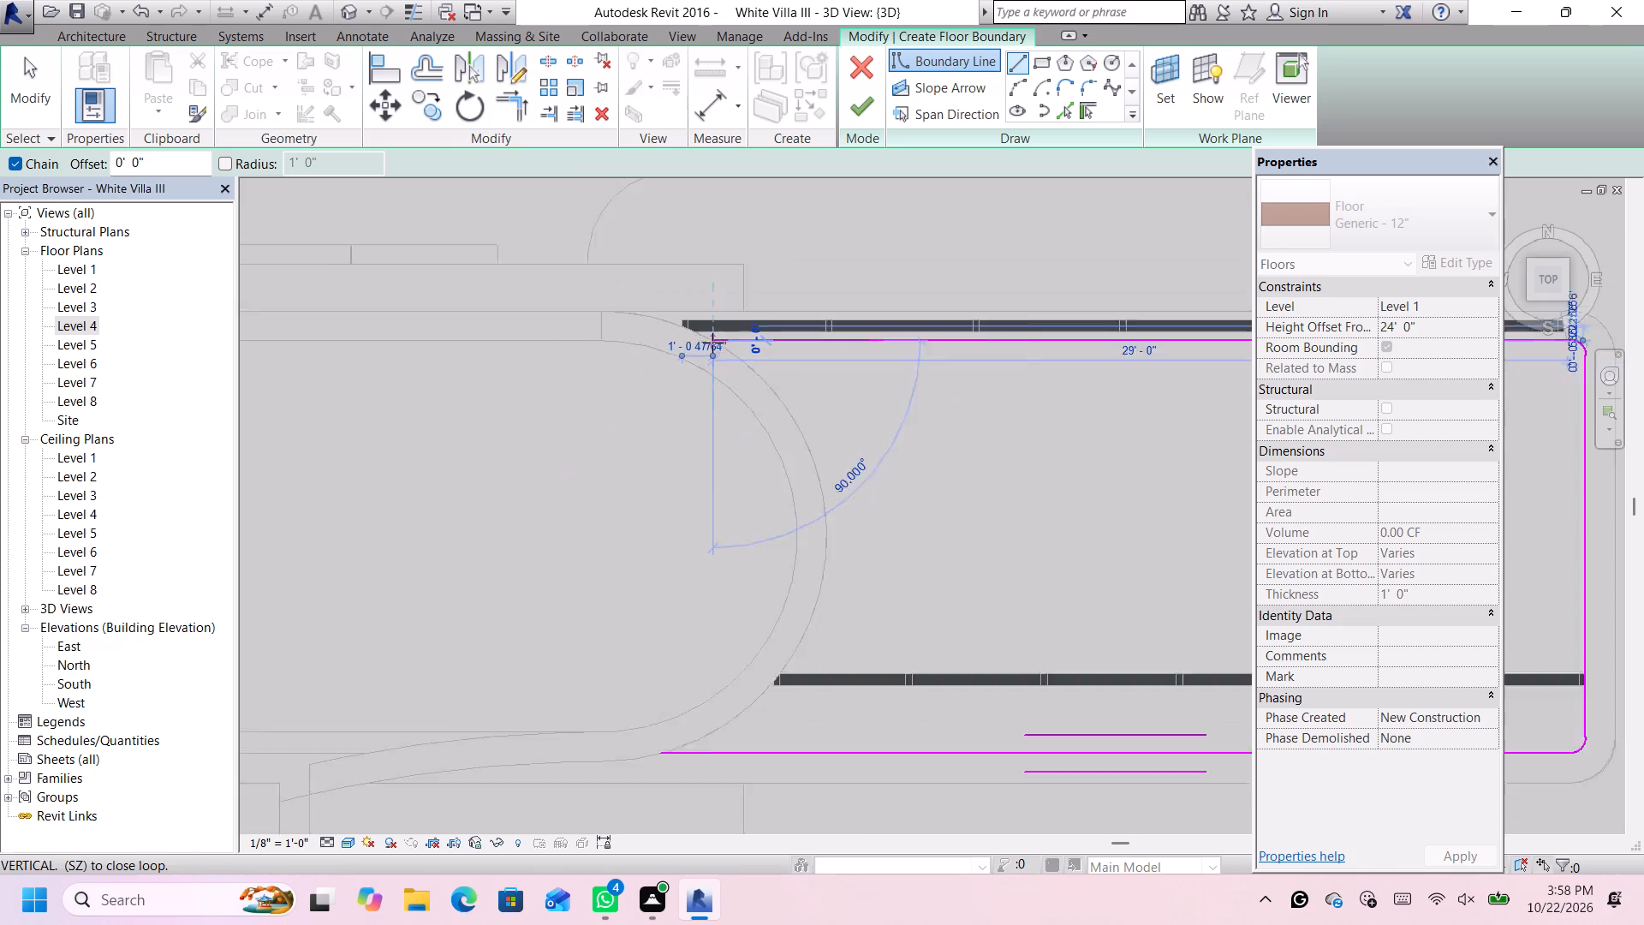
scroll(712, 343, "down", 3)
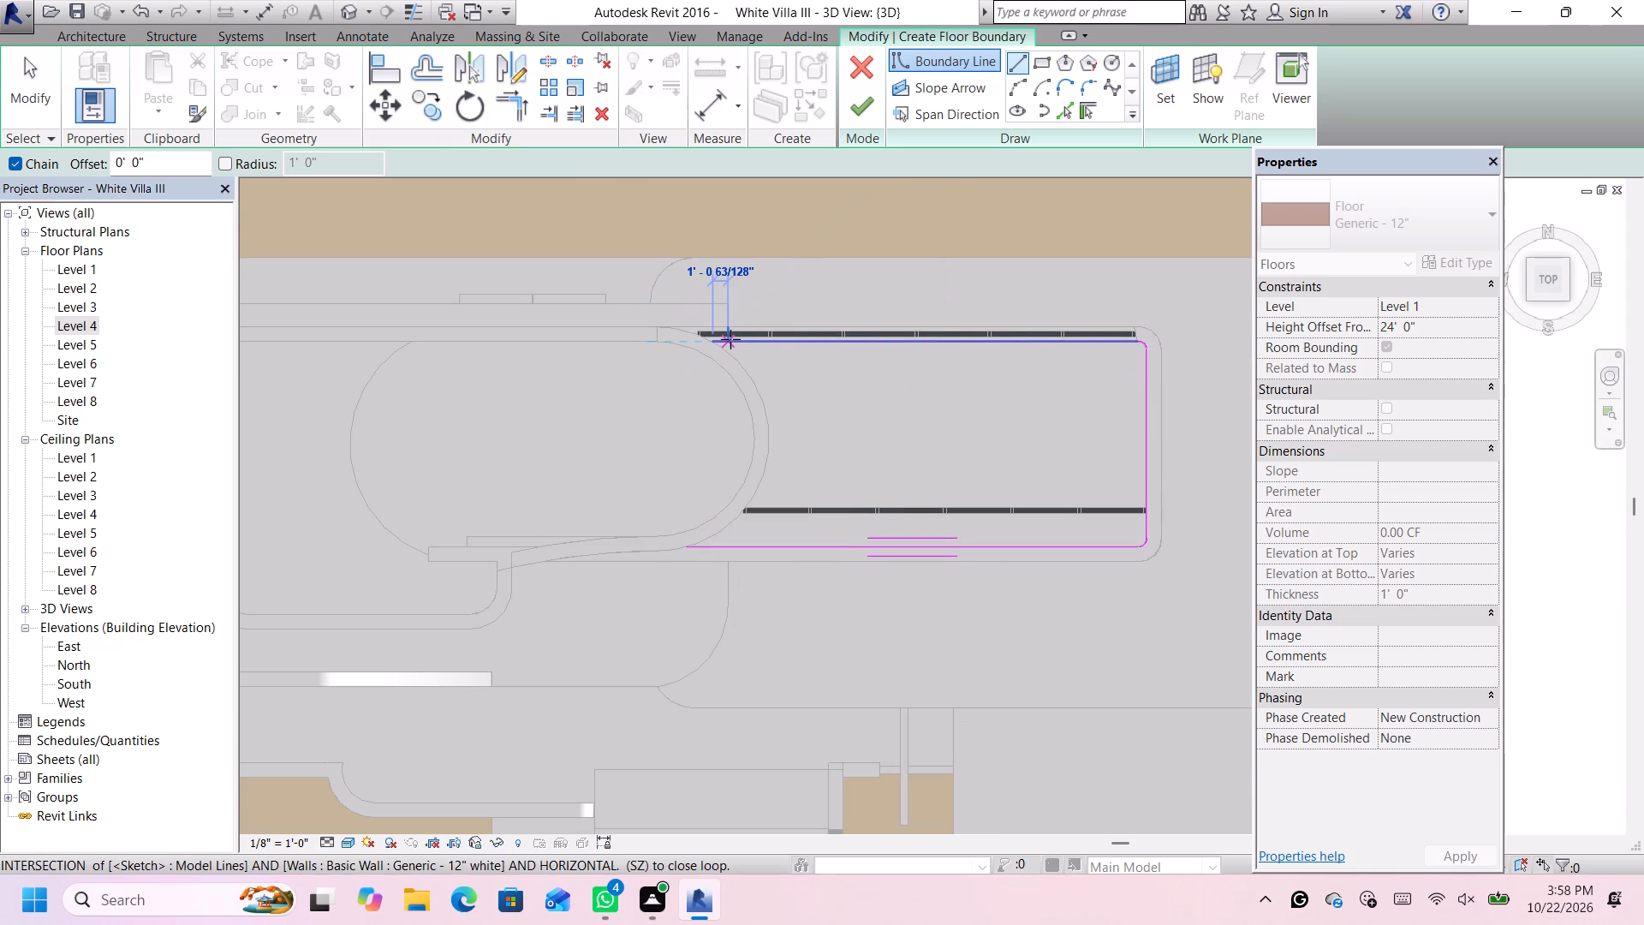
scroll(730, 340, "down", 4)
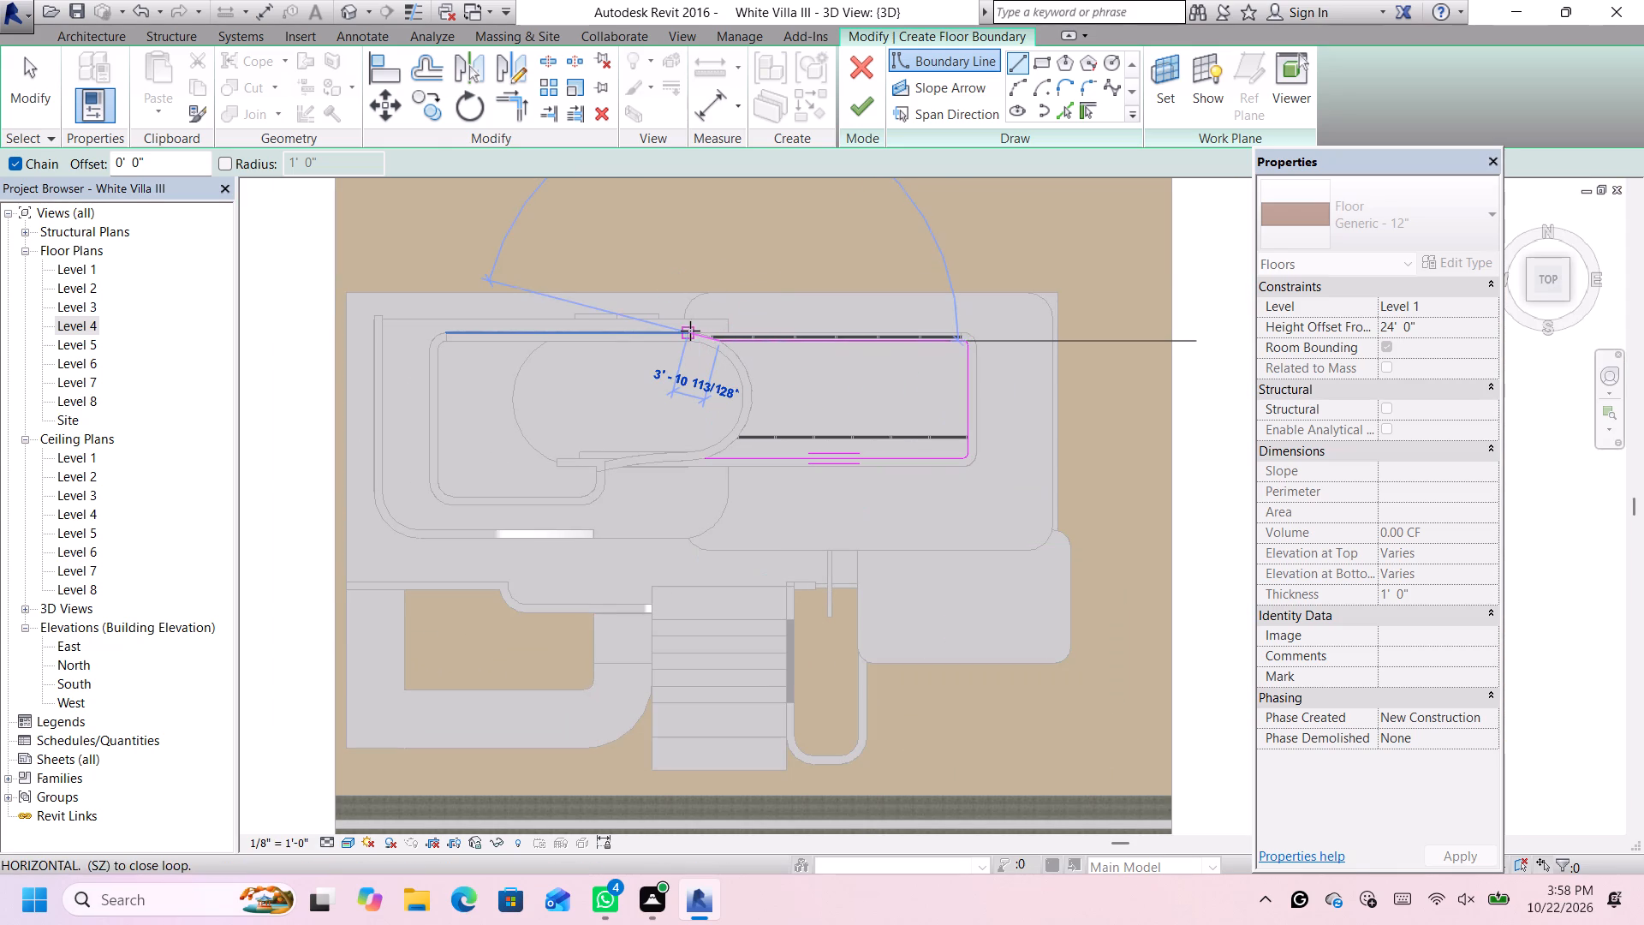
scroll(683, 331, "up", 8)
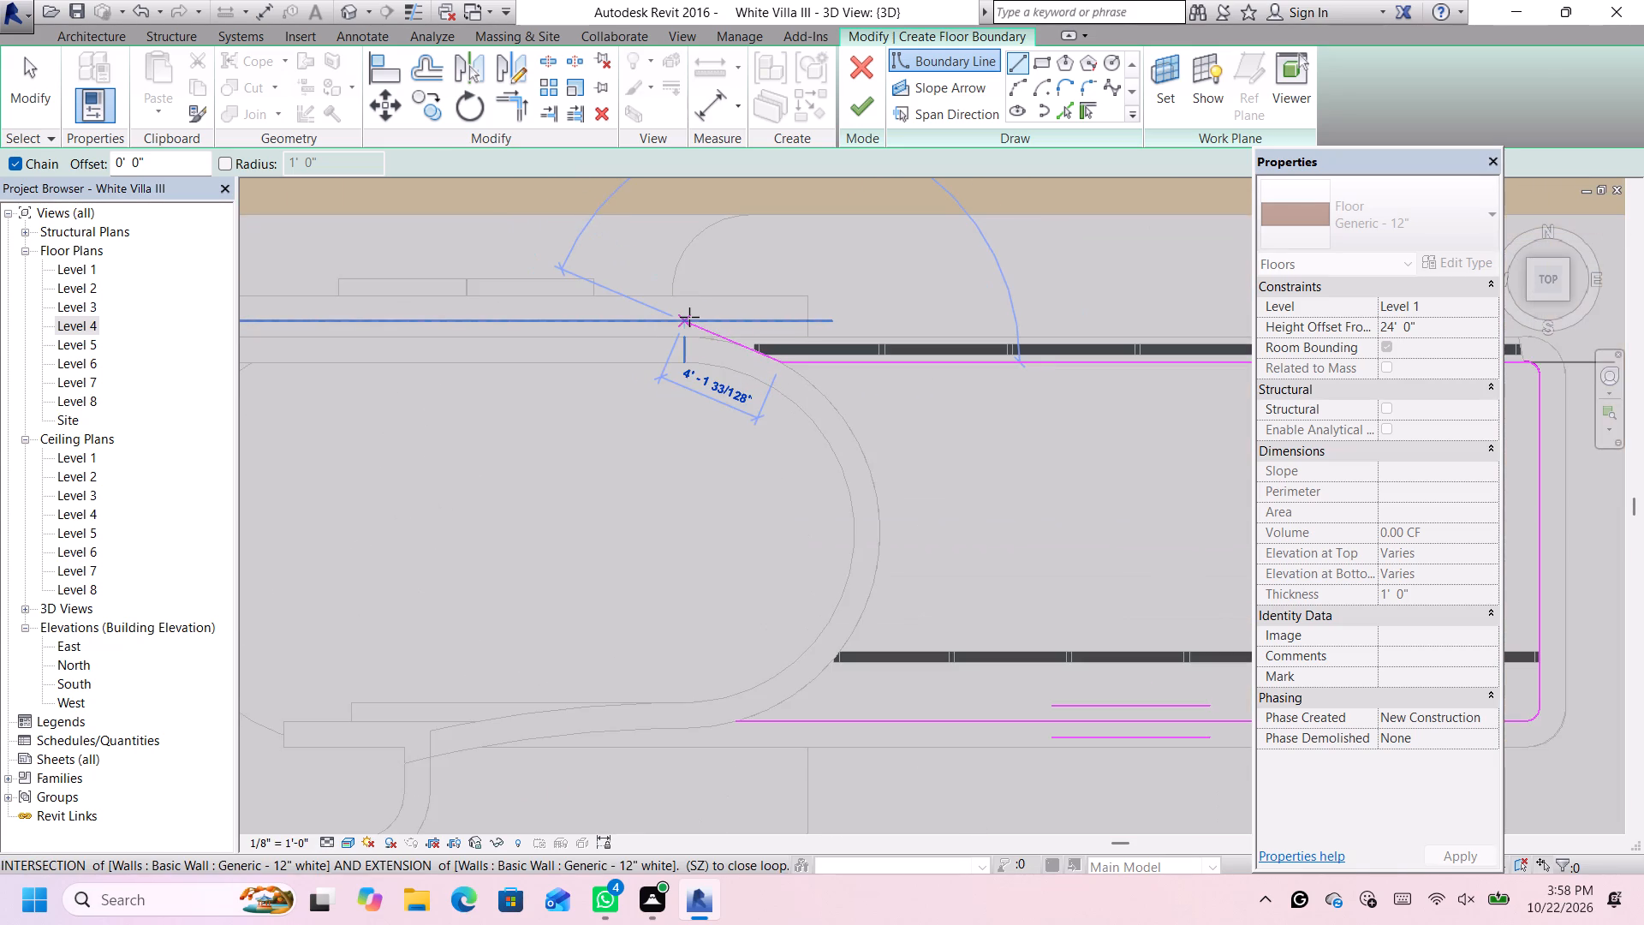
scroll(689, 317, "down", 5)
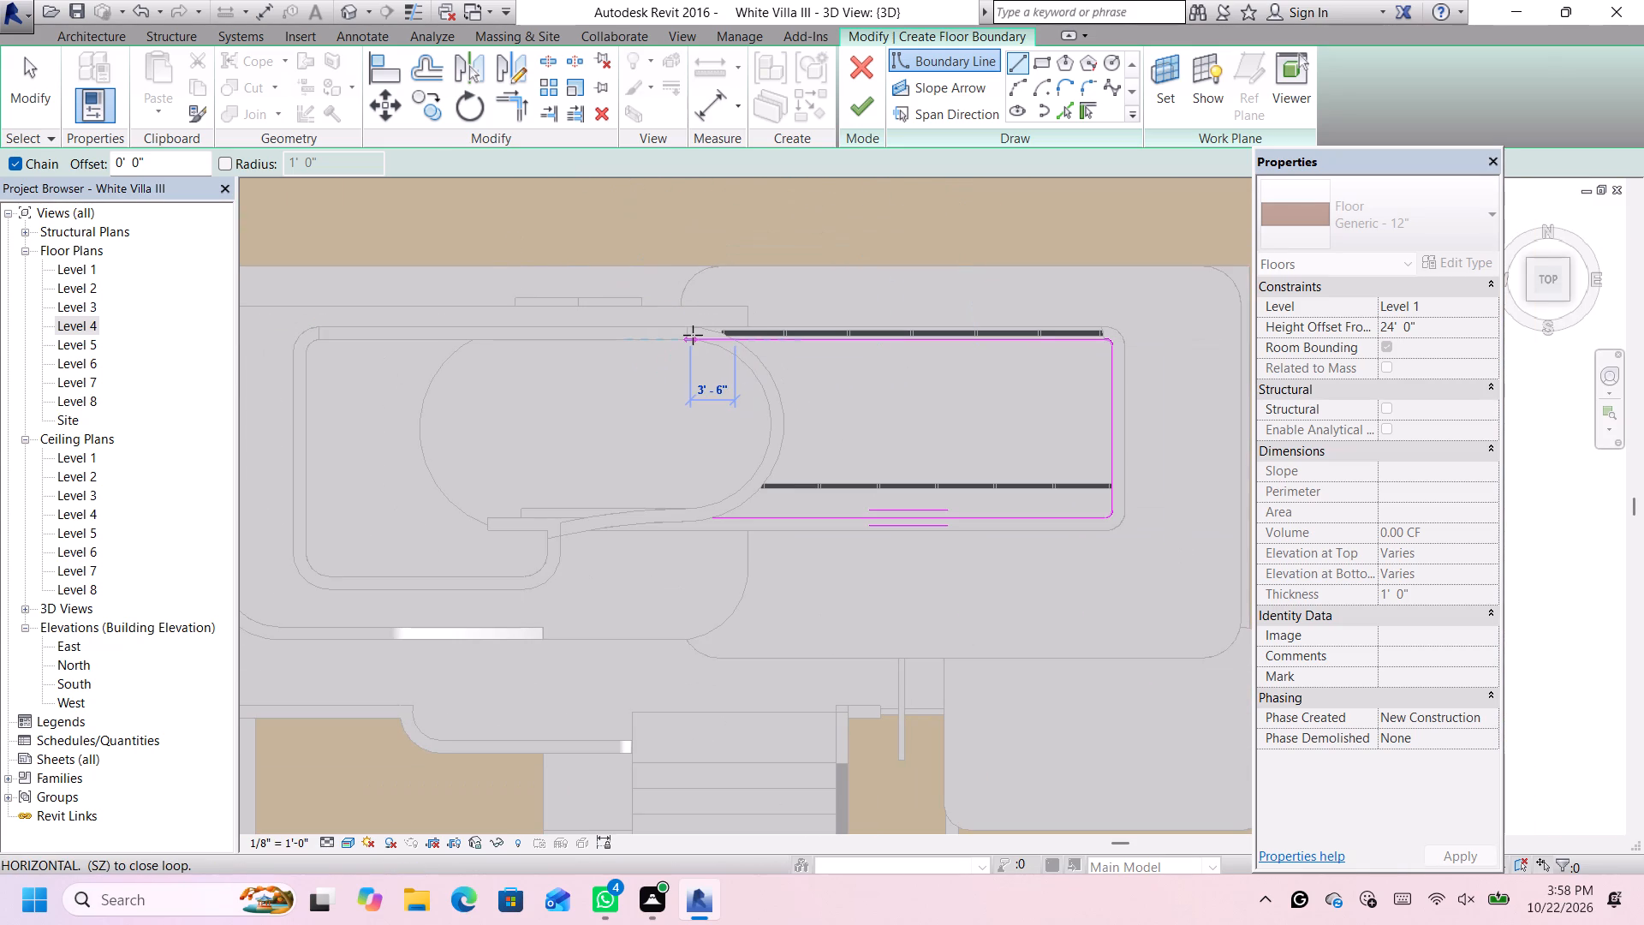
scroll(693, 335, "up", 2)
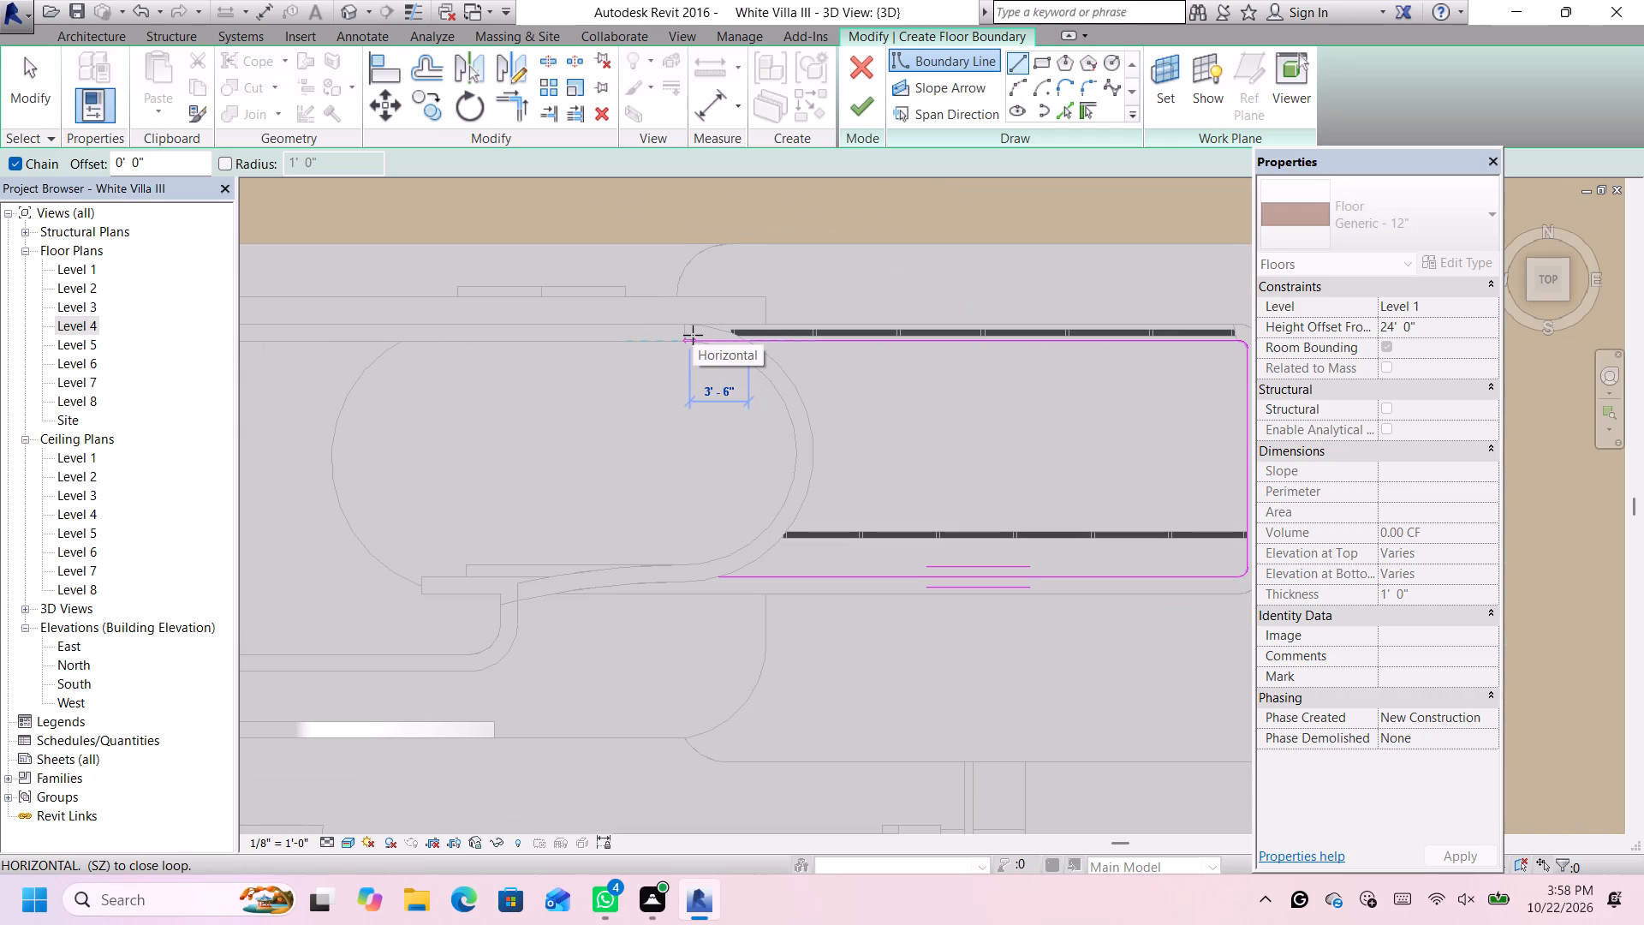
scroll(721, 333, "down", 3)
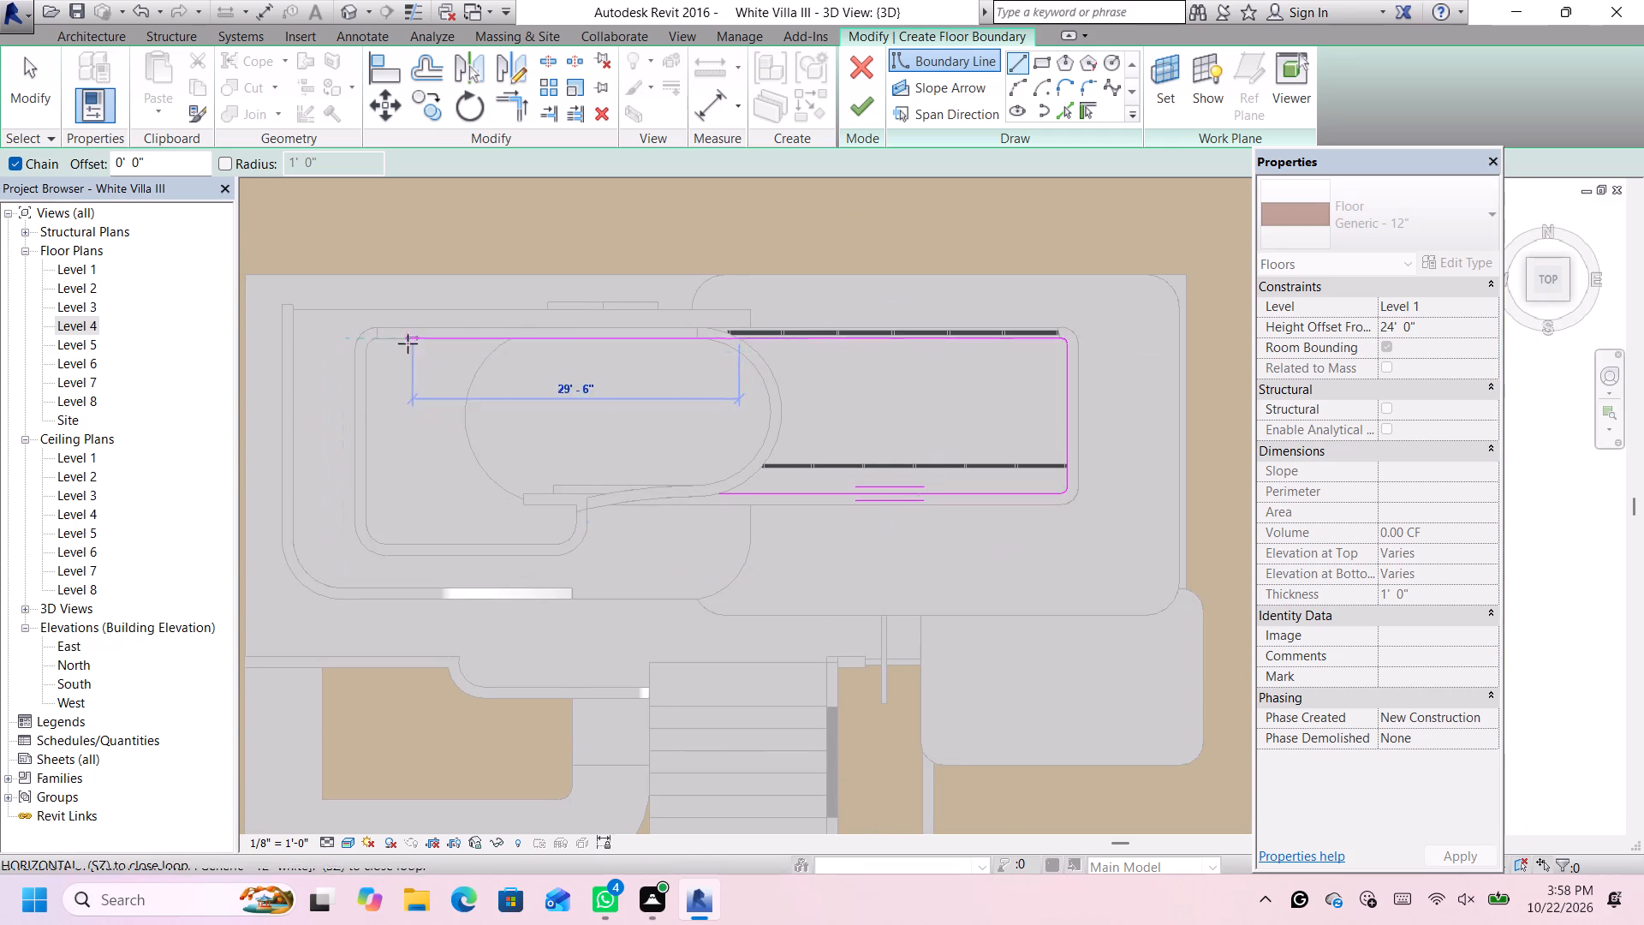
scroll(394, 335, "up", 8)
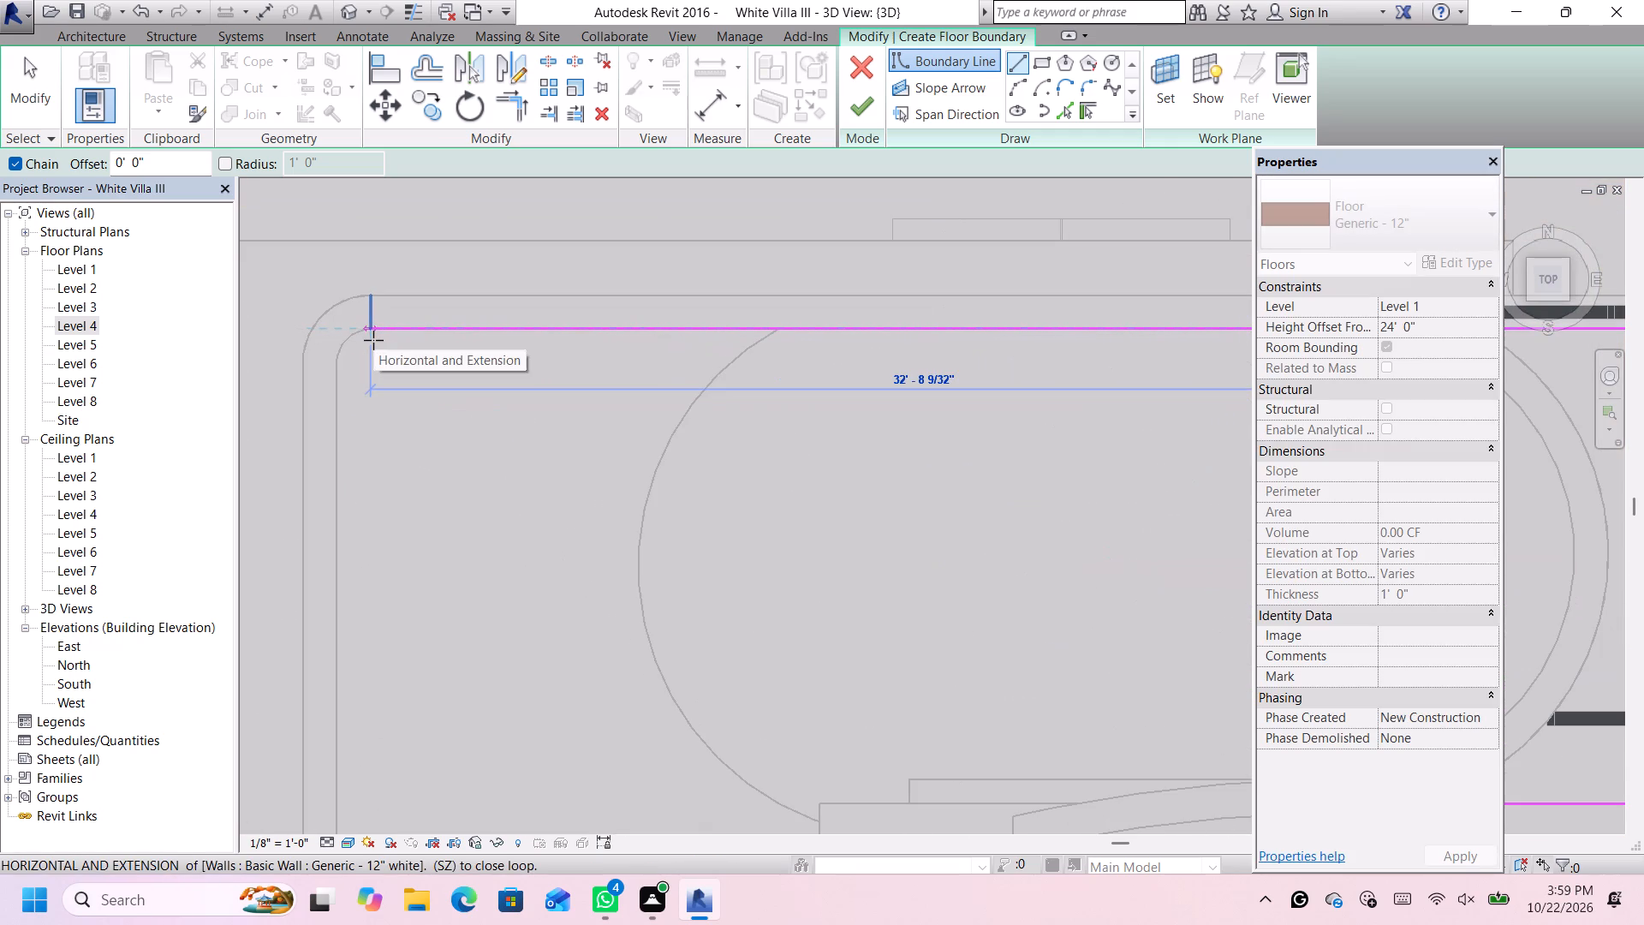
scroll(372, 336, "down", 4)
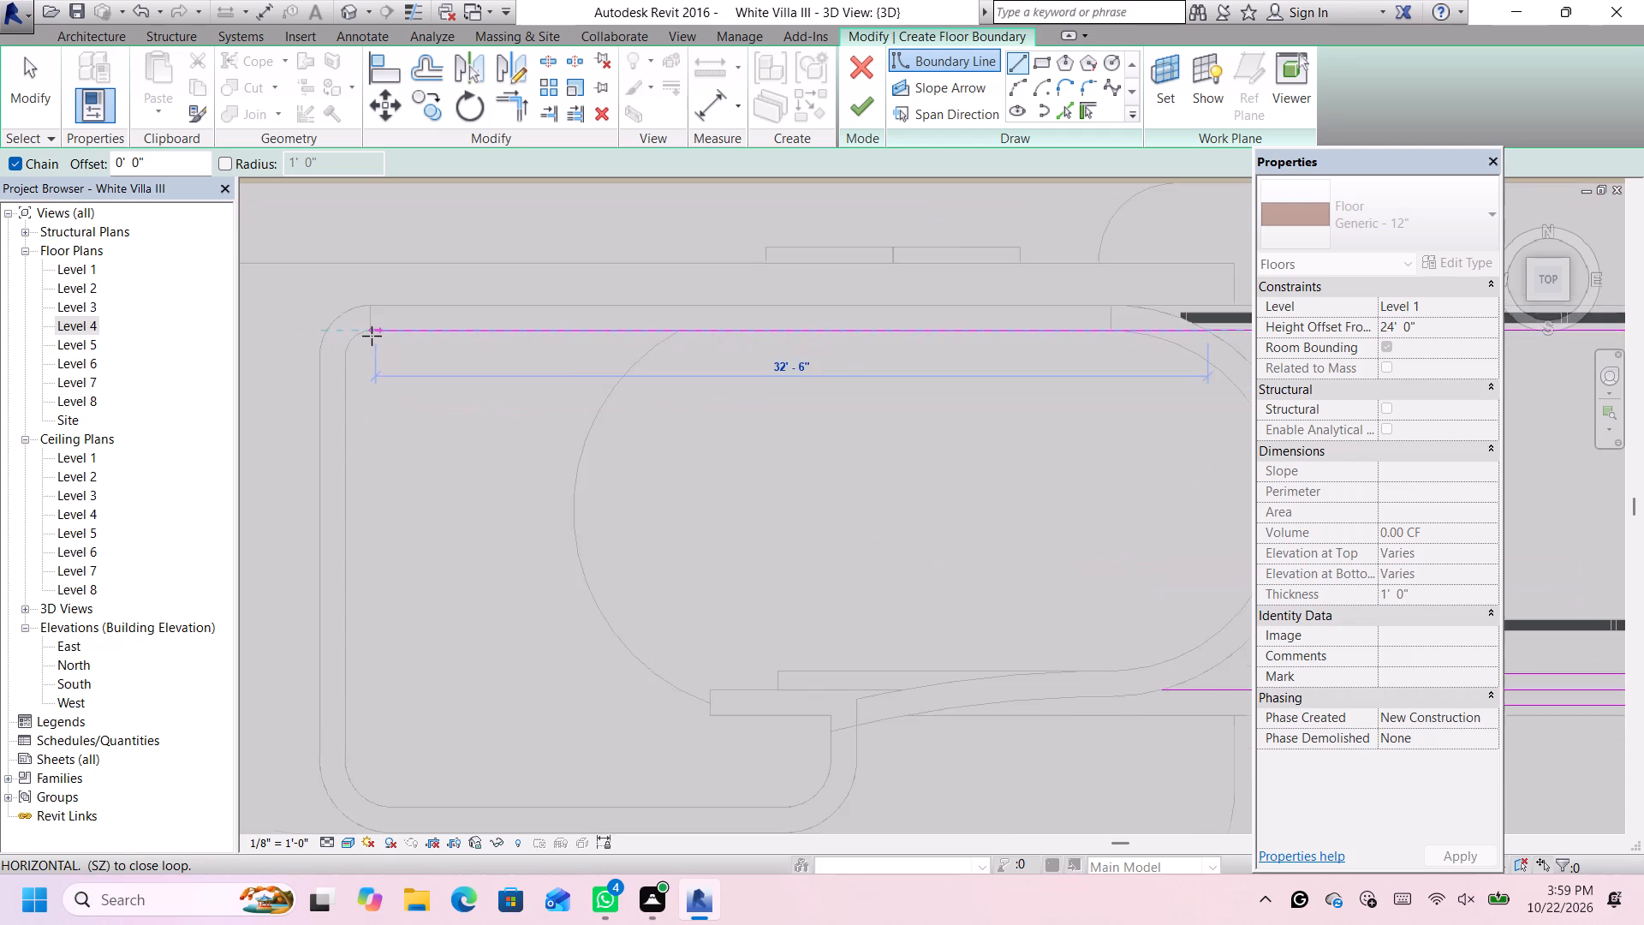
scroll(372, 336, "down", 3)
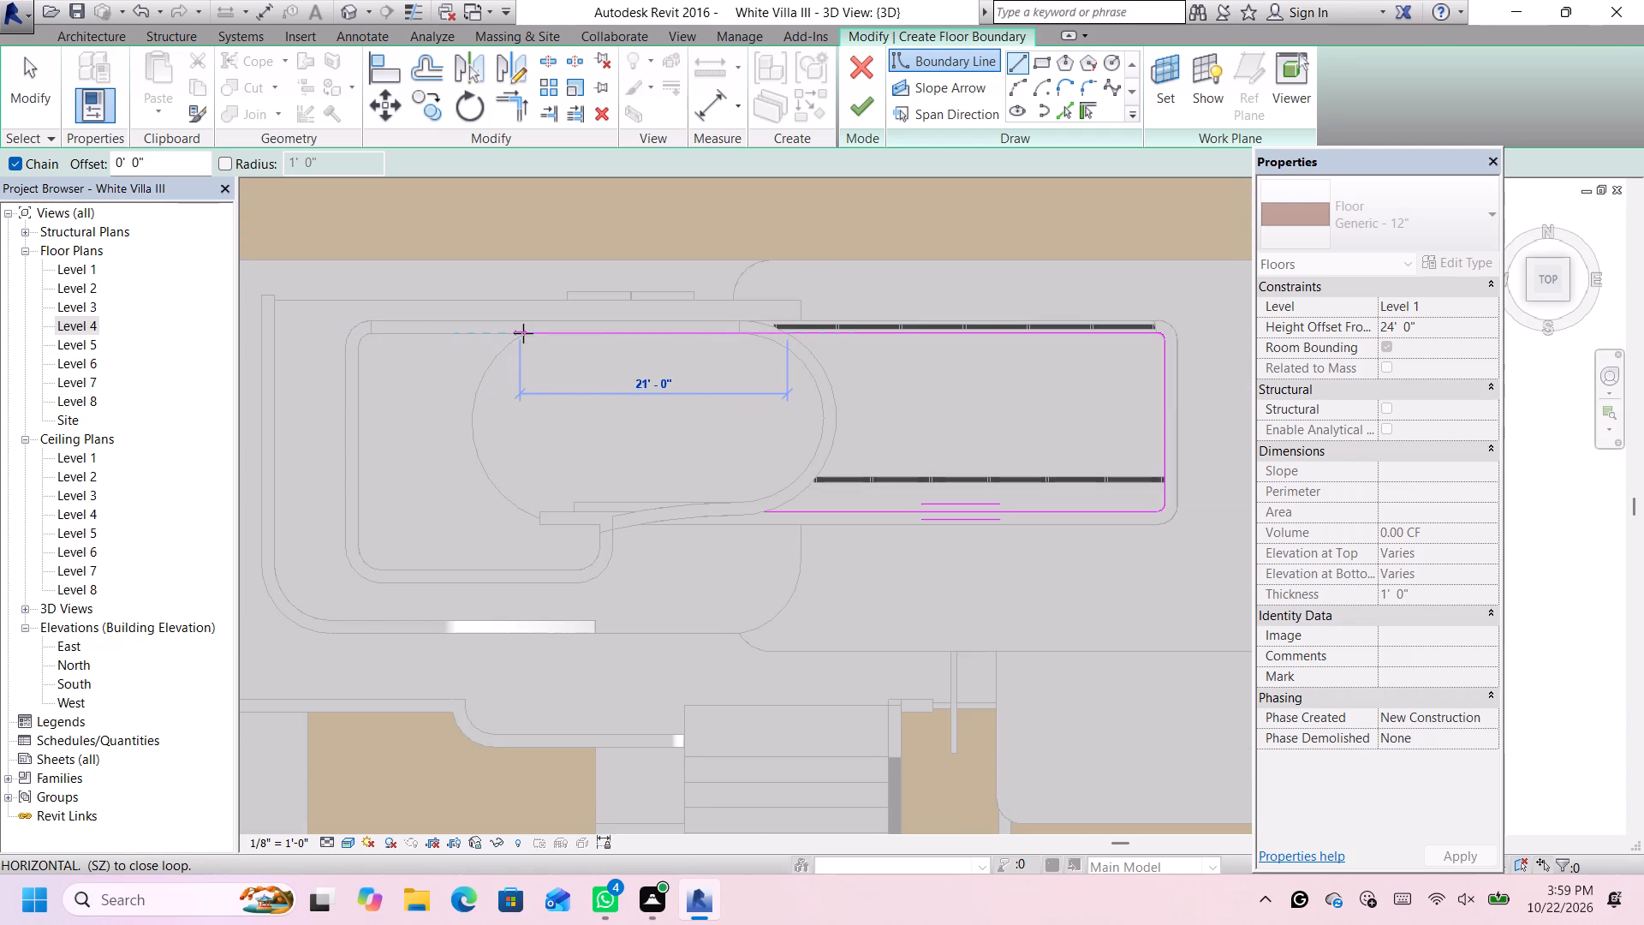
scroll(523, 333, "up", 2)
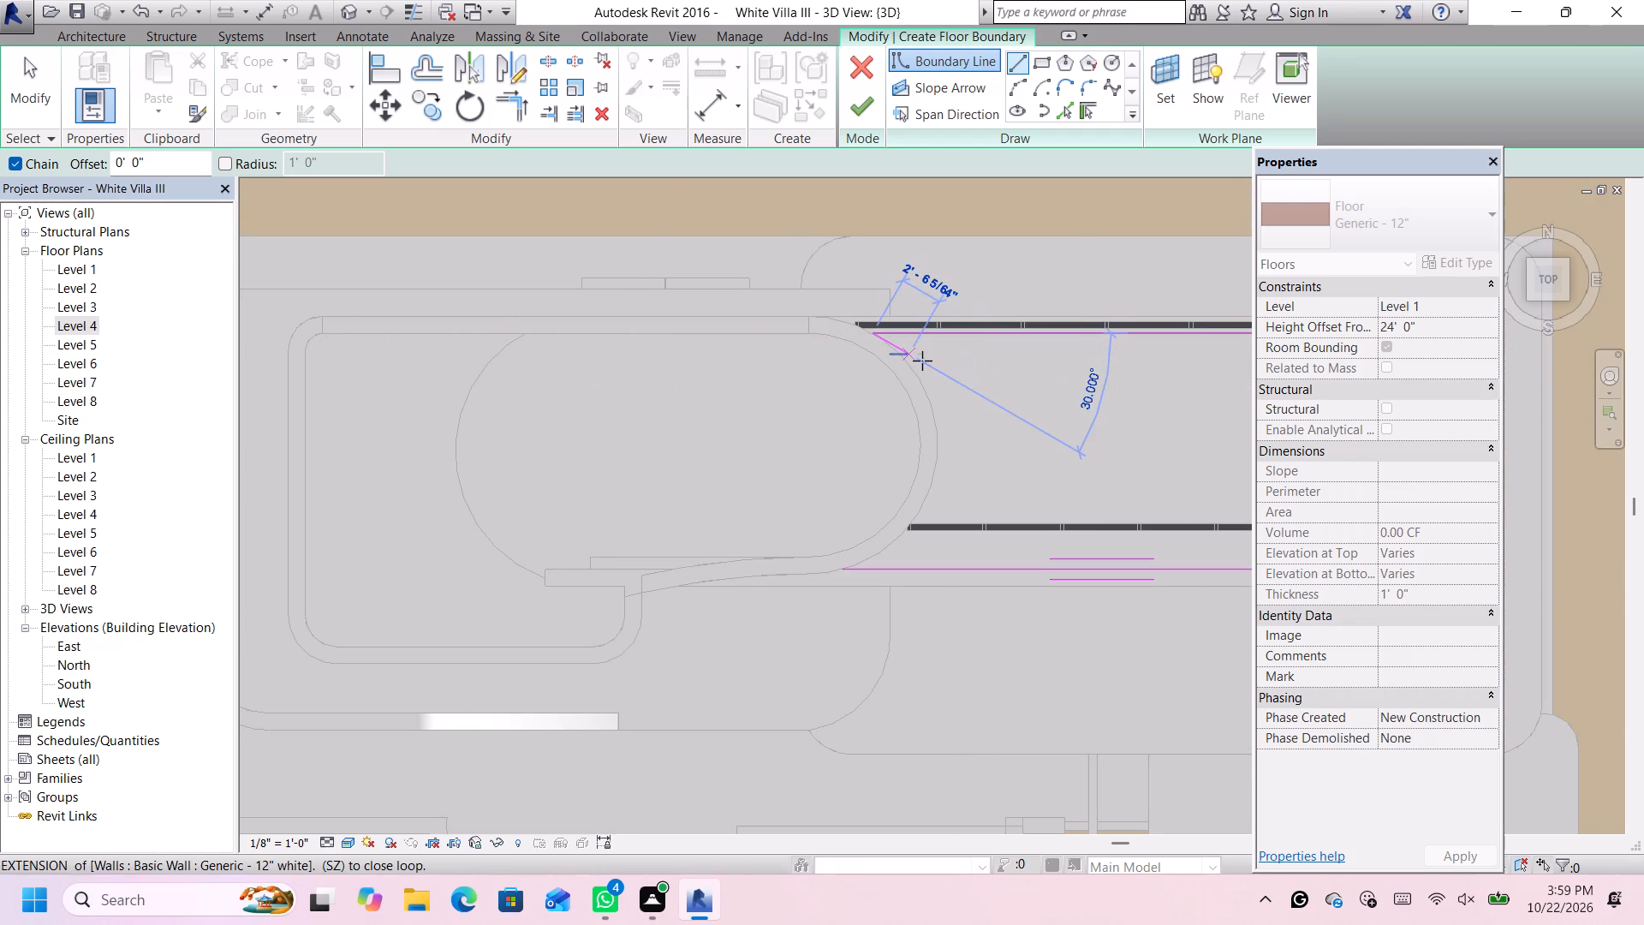
Close the floor boundary with an arc of about 7'-8" radius along the outer face of the curved wall.
left_click(1022, 86)
scroll(813, 402, "up", 4)
scroll(901, 322, "up", 2)
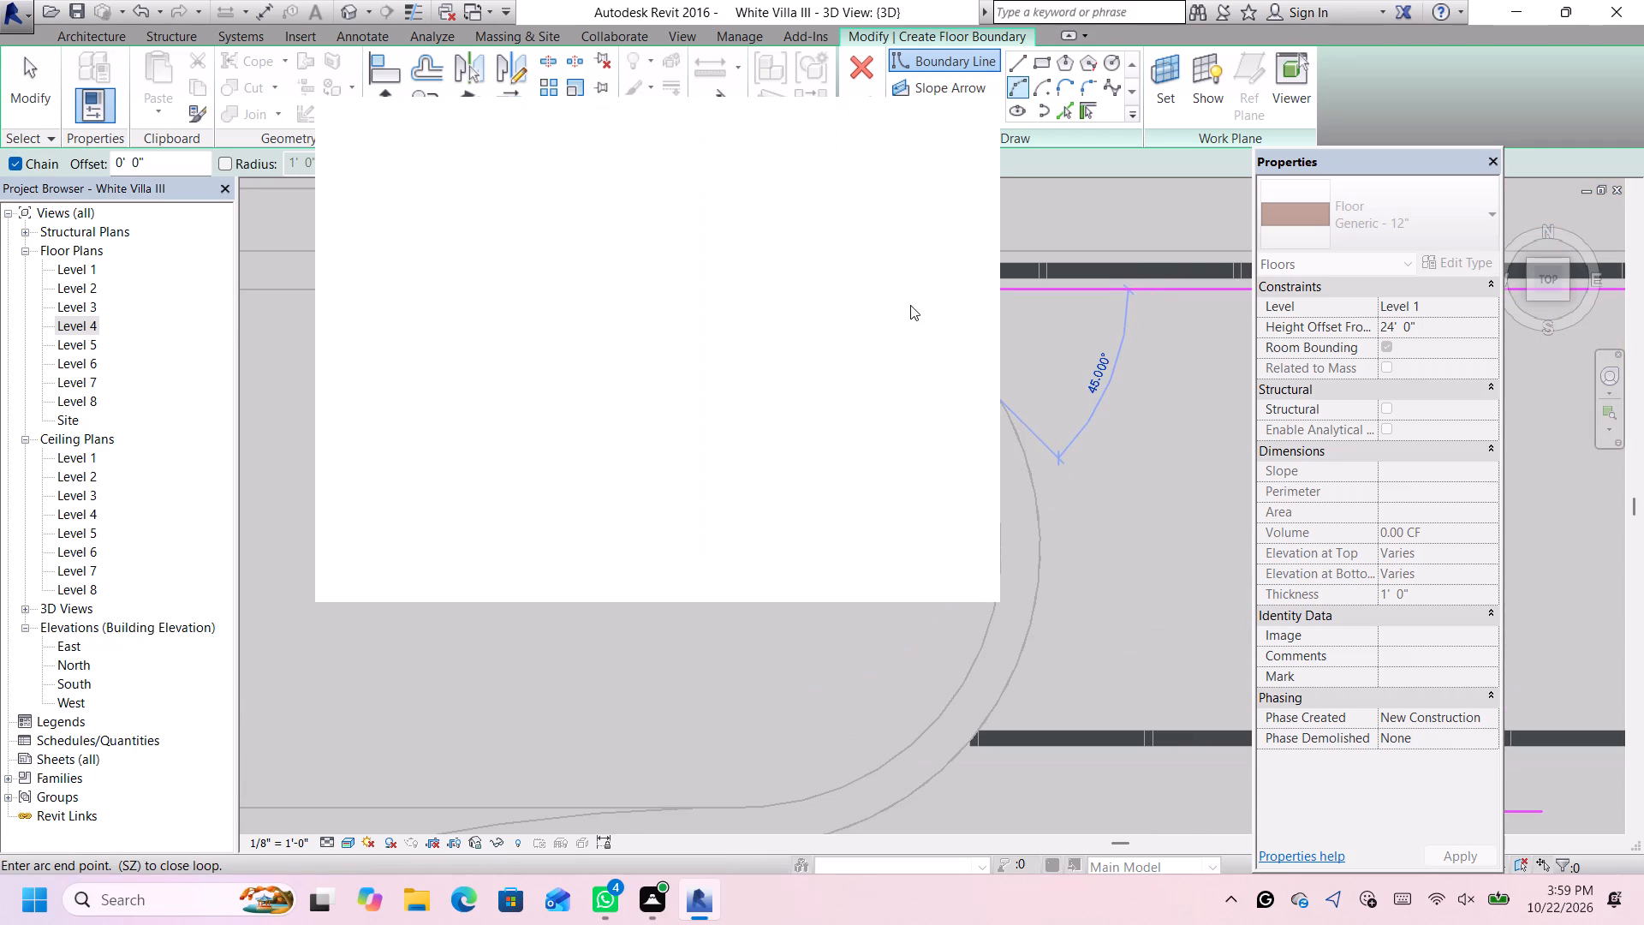
left_click(956, 123)
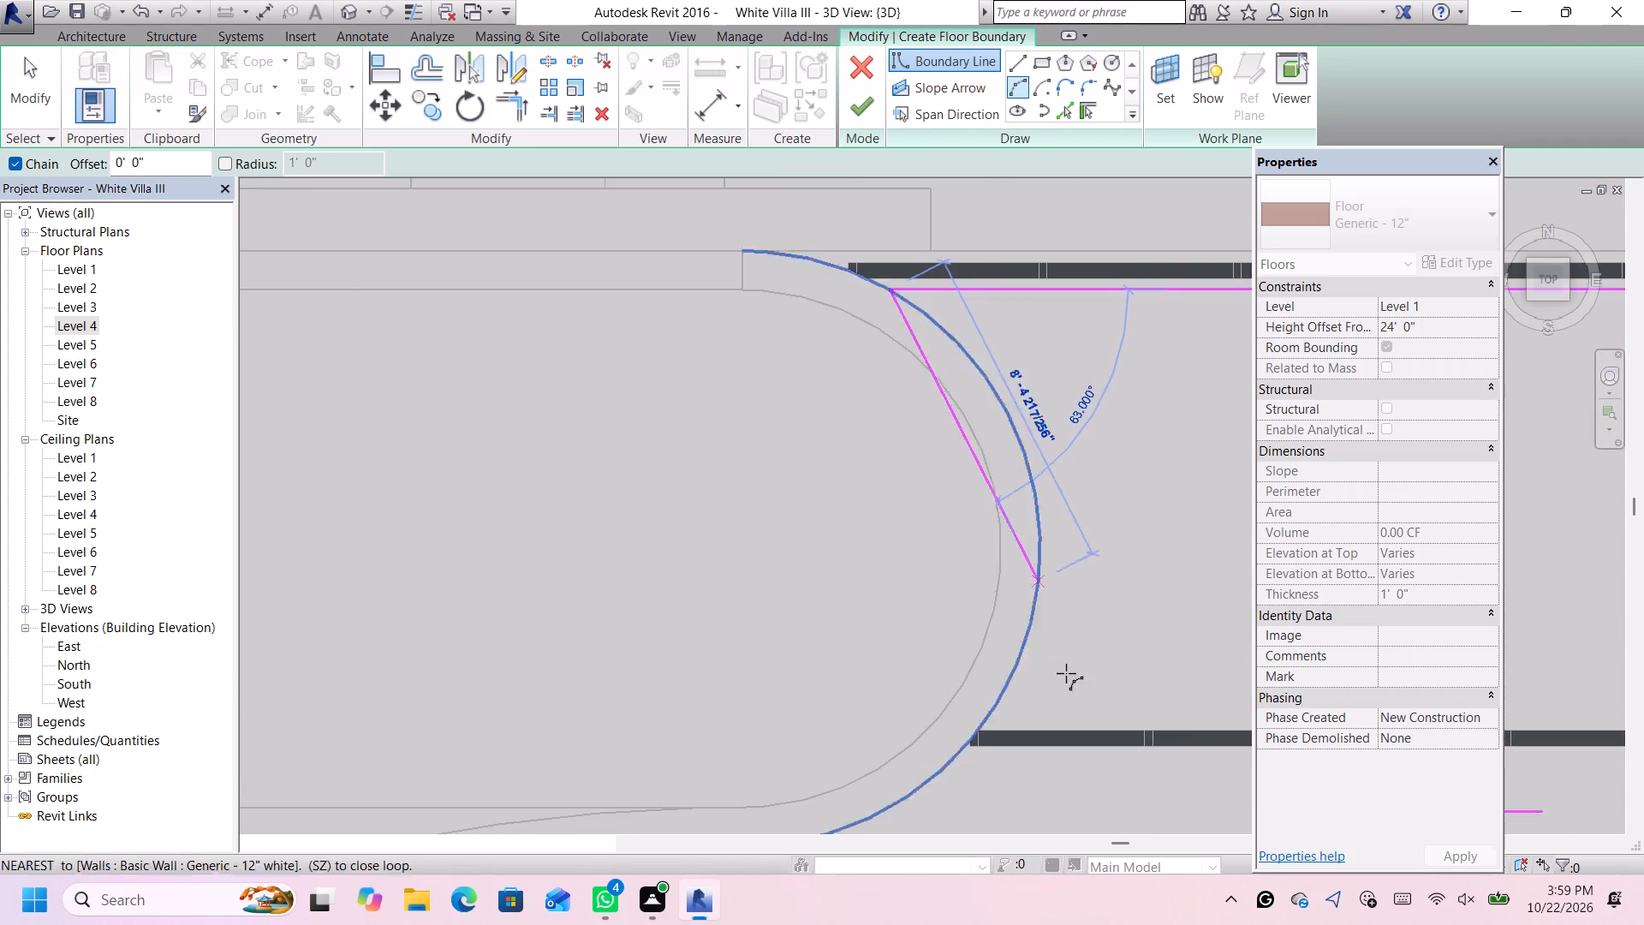
scroll(1063, 665, "down", 6)
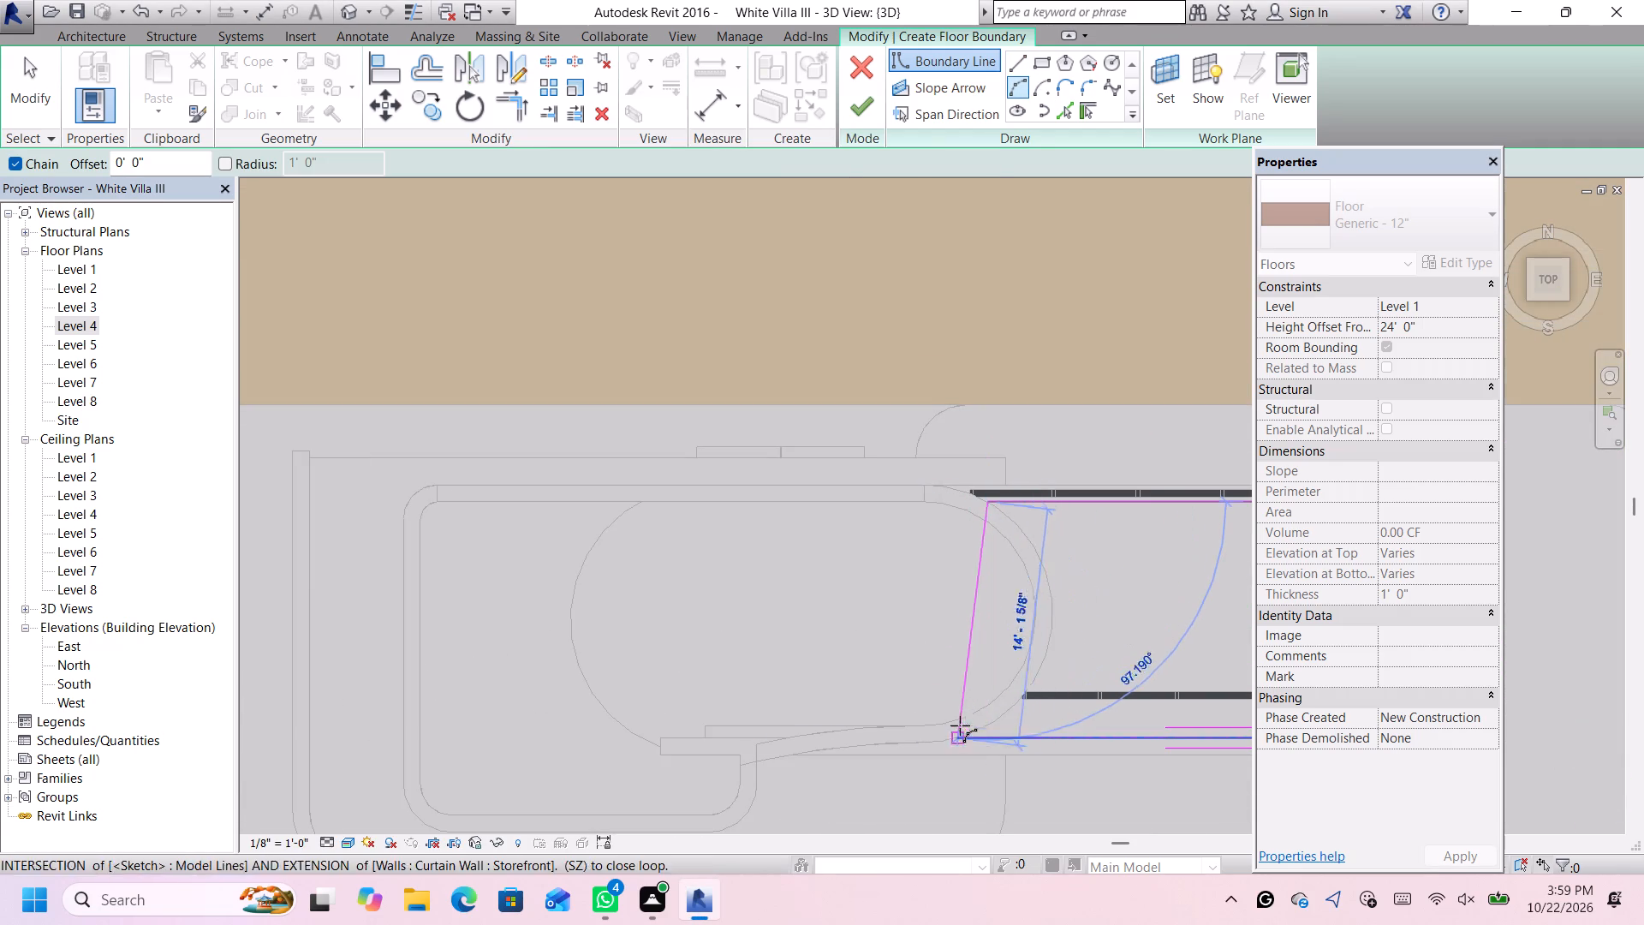
scroll(964, 737, "up", 7)
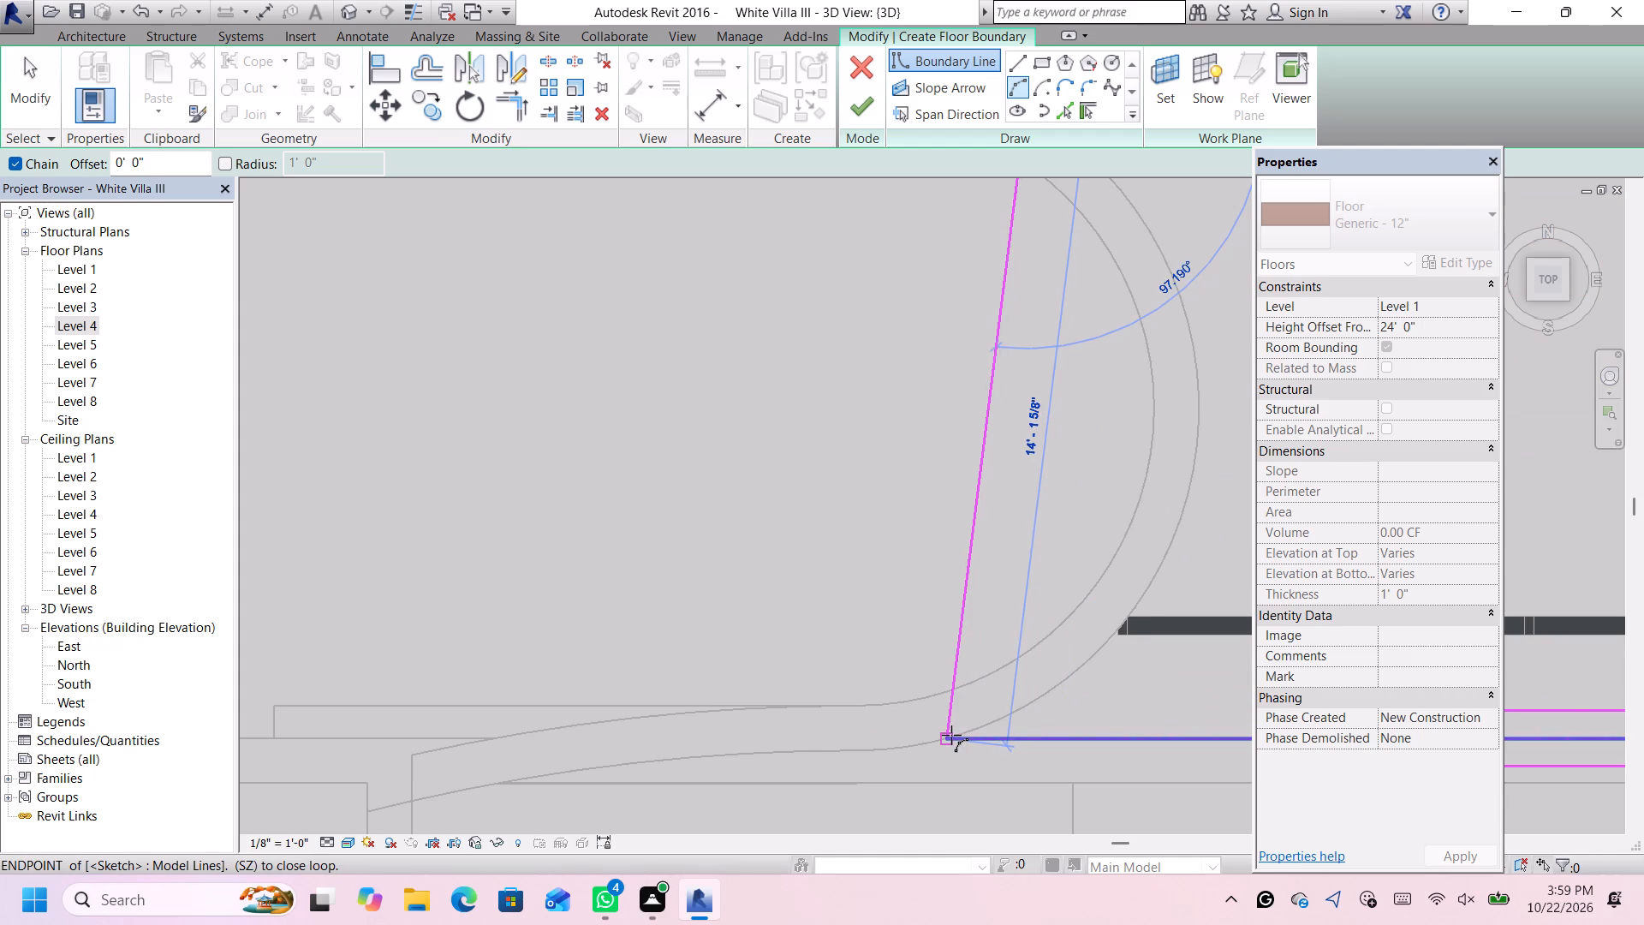
scroll(951, 735, "up", 2)
left_click(951, 736)
scroll(1061, 642, "down", 6)
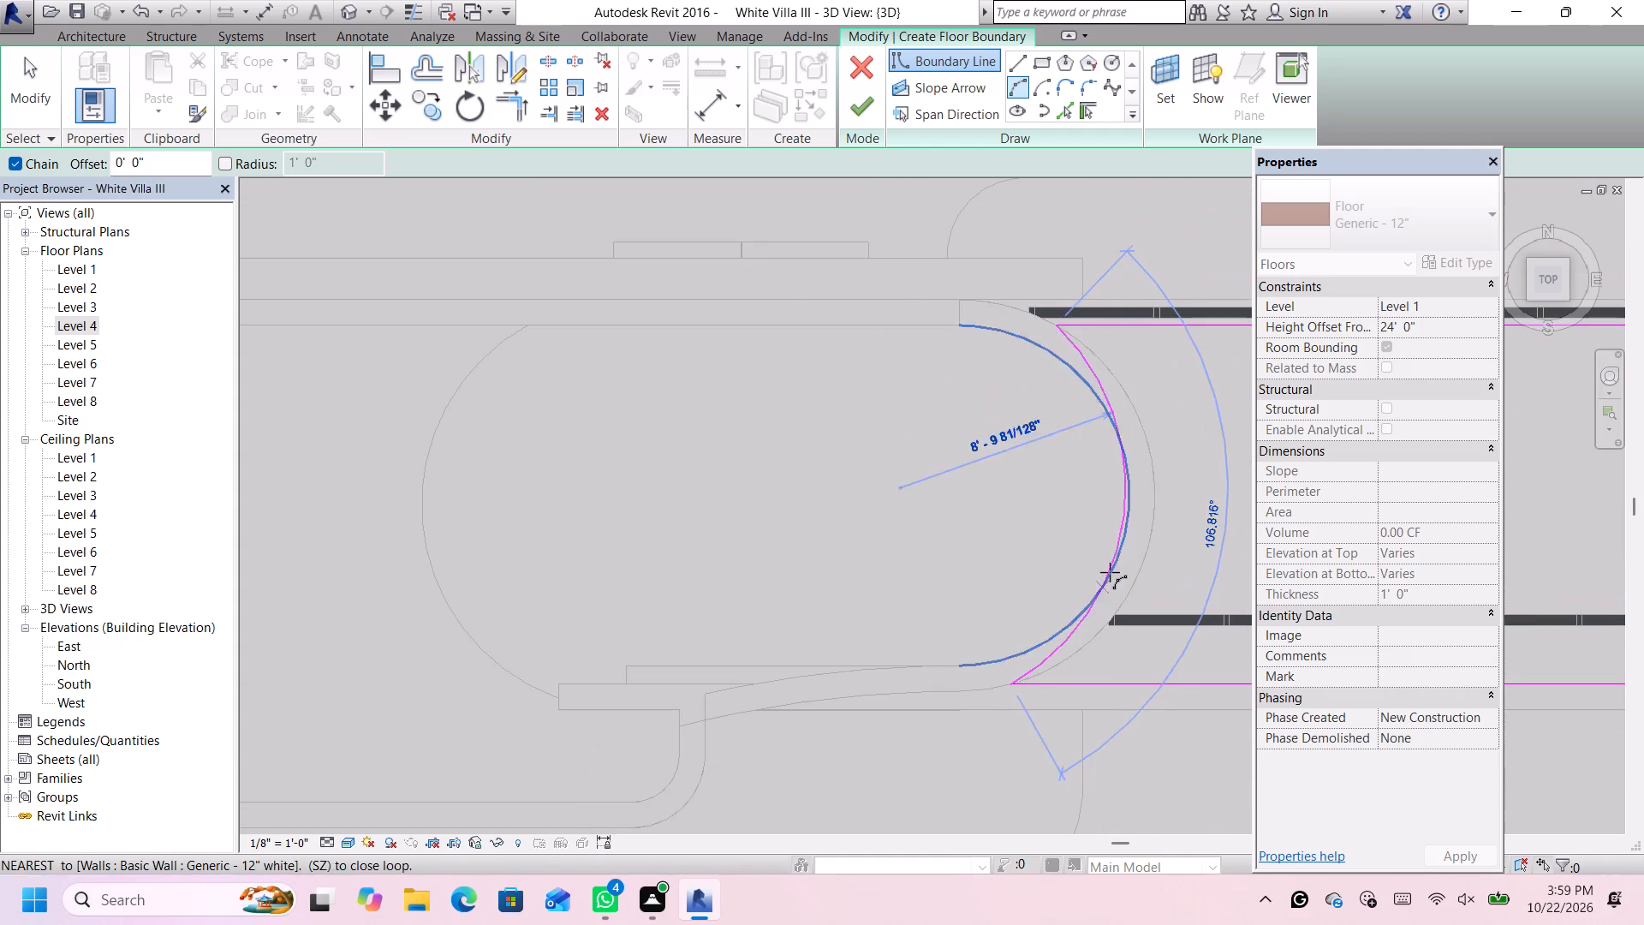
left_click(1162, 496)
scroll(1161, 498, "down", 10)
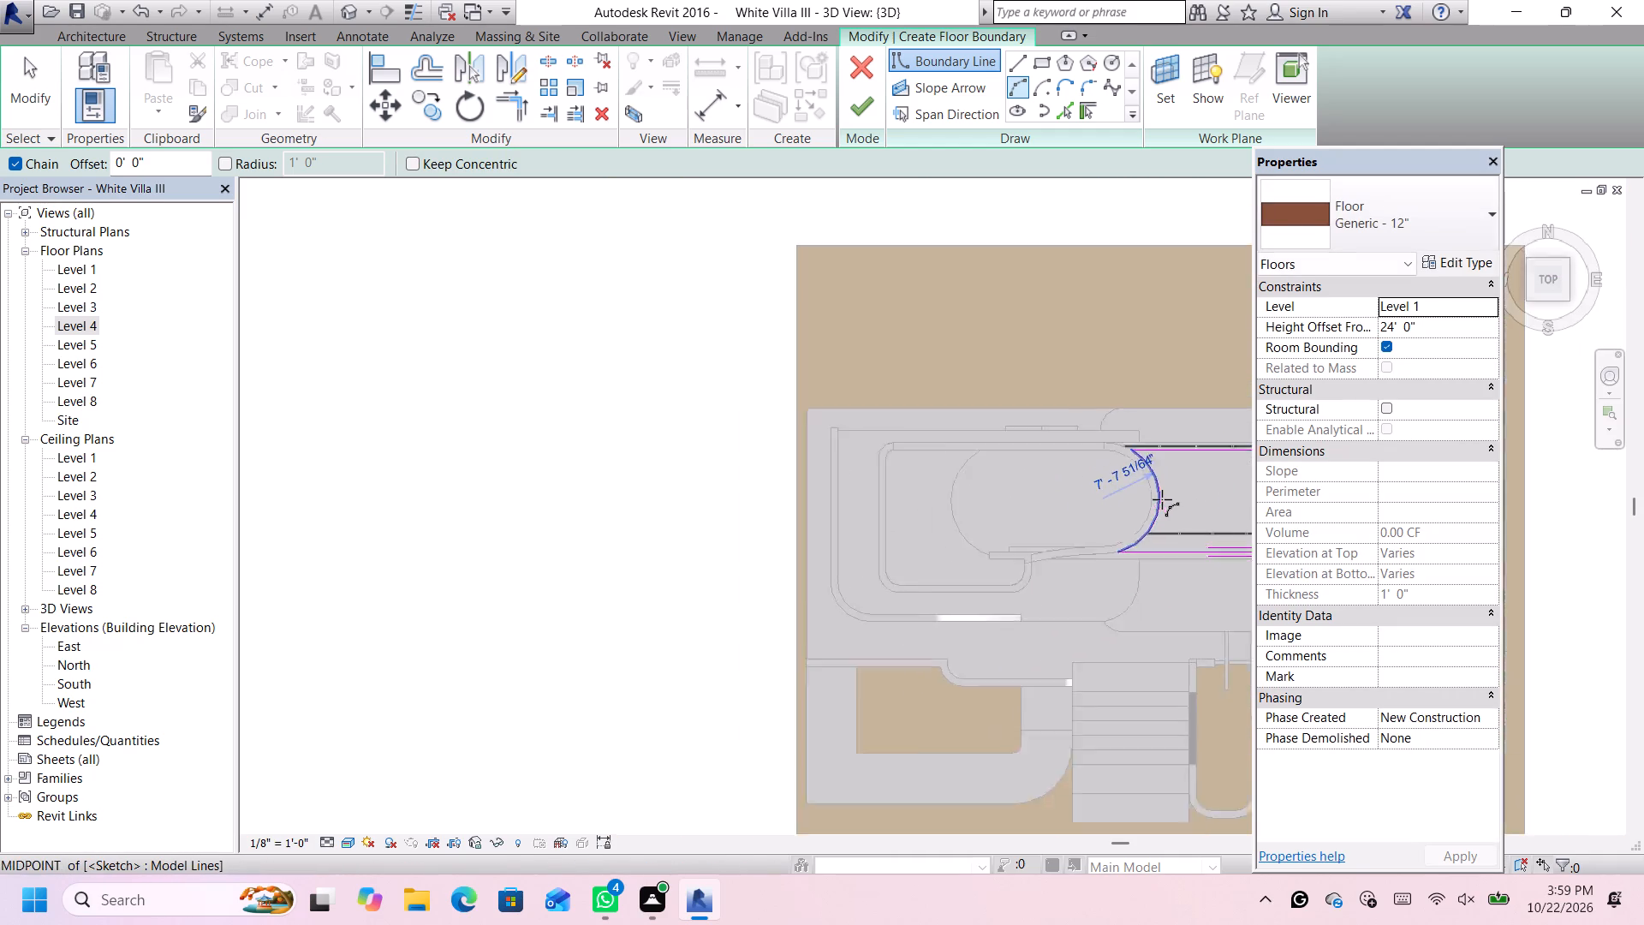
scroll(1162, 499, "down", 4)
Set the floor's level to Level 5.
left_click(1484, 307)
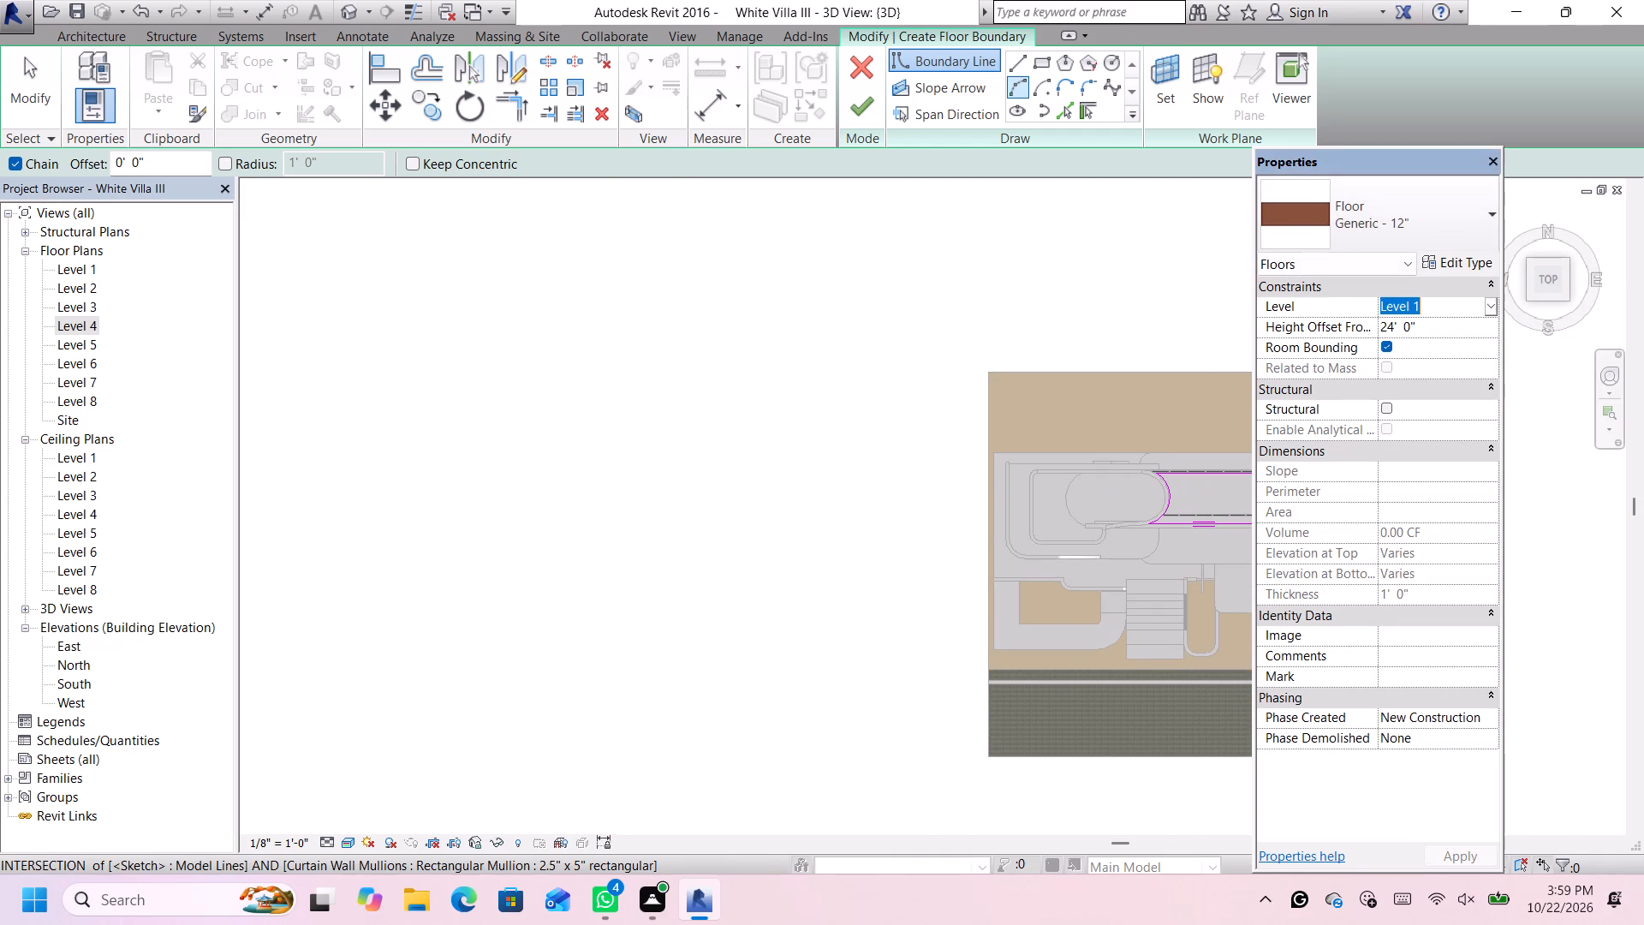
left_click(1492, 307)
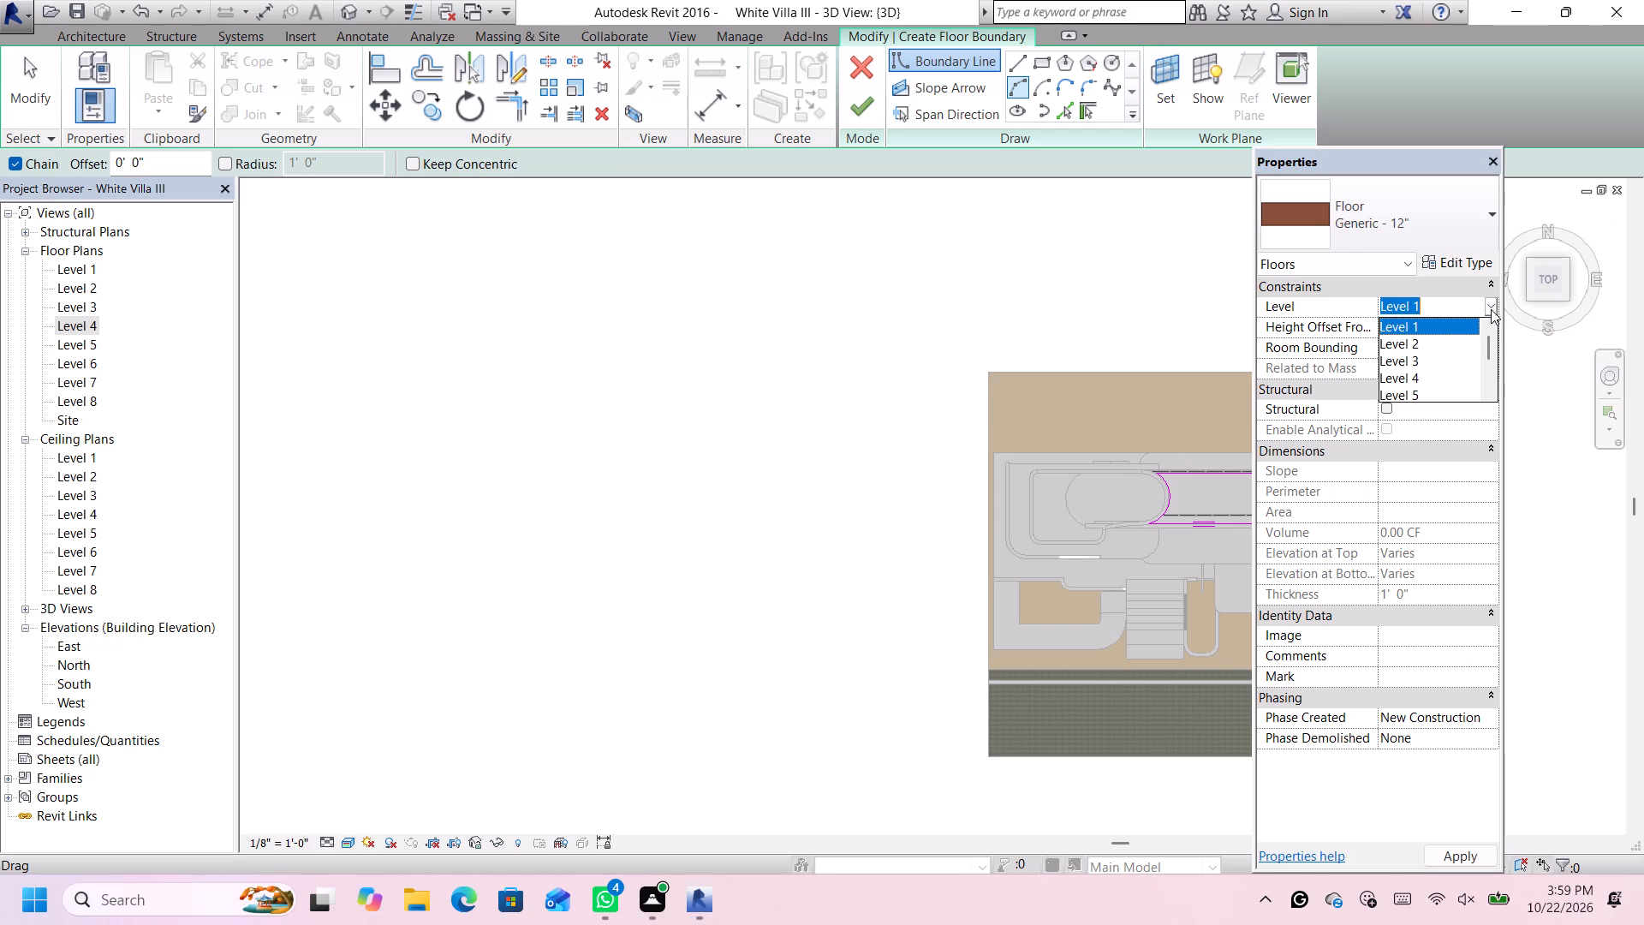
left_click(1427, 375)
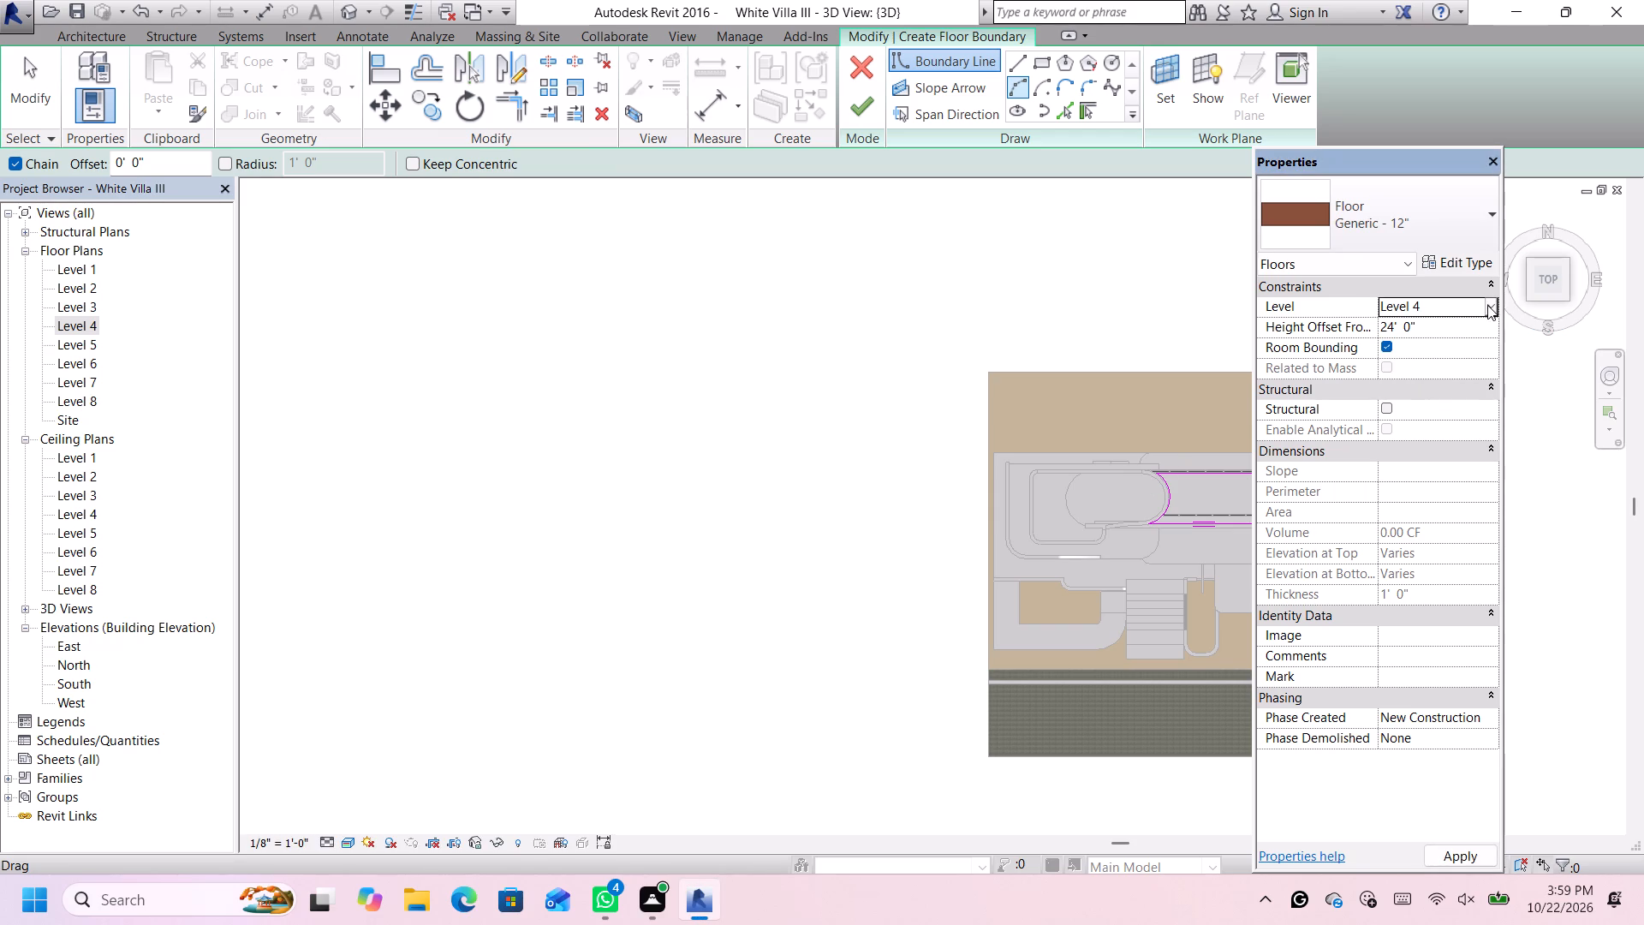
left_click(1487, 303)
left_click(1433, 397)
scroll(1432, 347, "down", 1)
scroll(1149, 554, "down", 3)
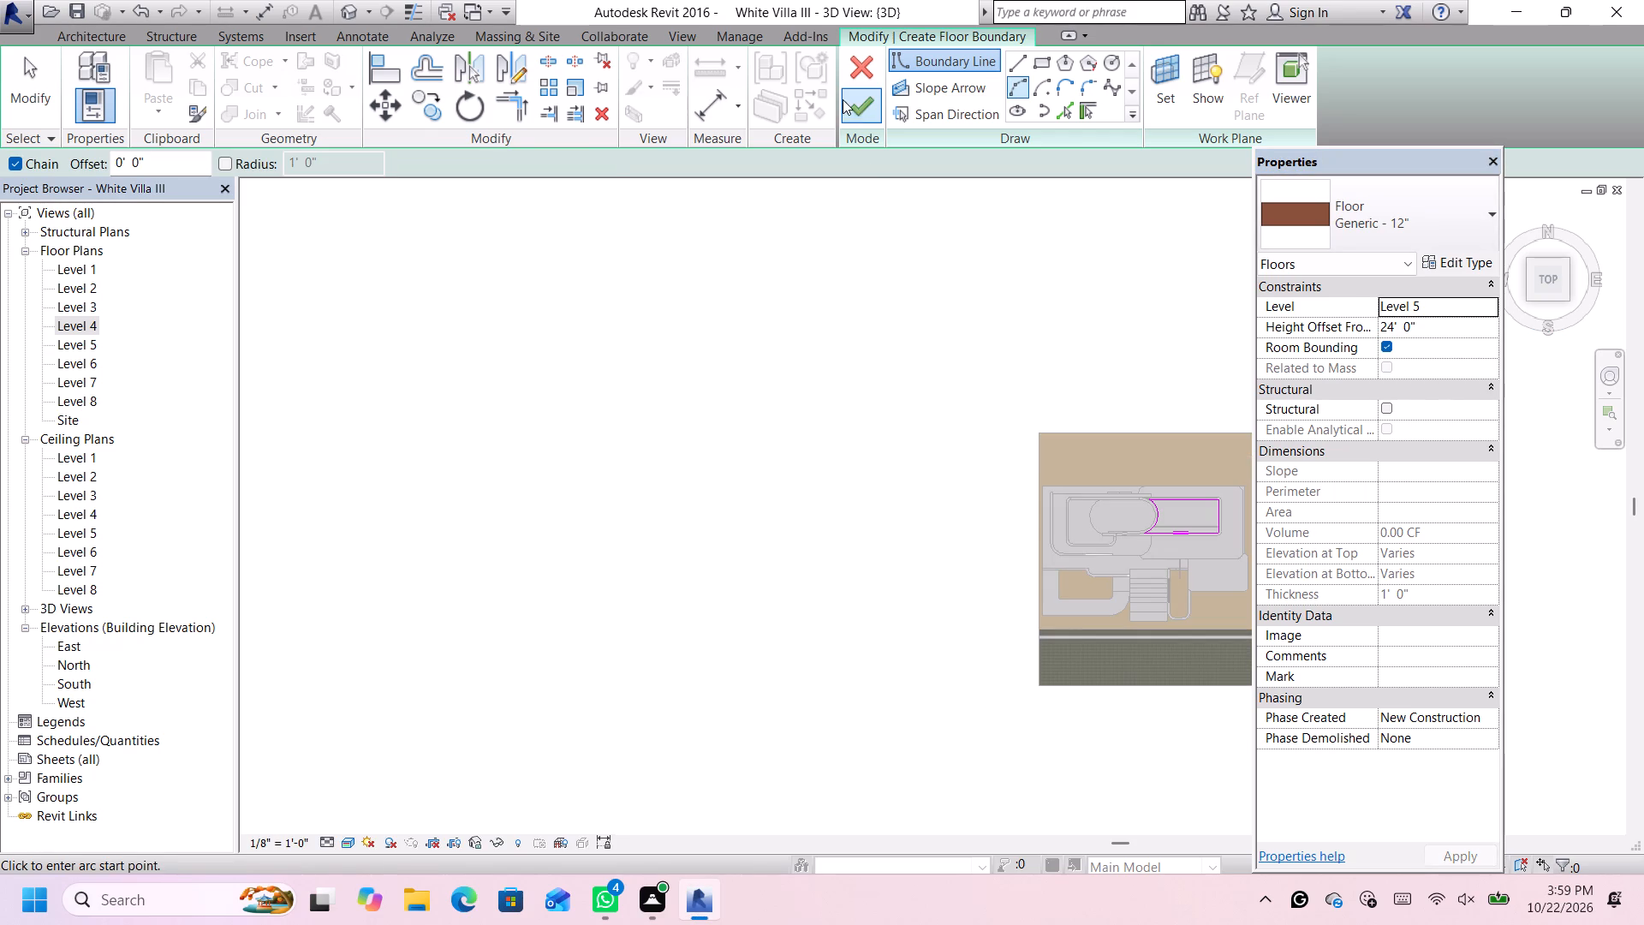
Finish the boundary sketch to create the Generic - 12" floor.
left_click(857, 104)
scroll(1200, 731, "down", 1)
scroll(1208, 742, "up", 1)
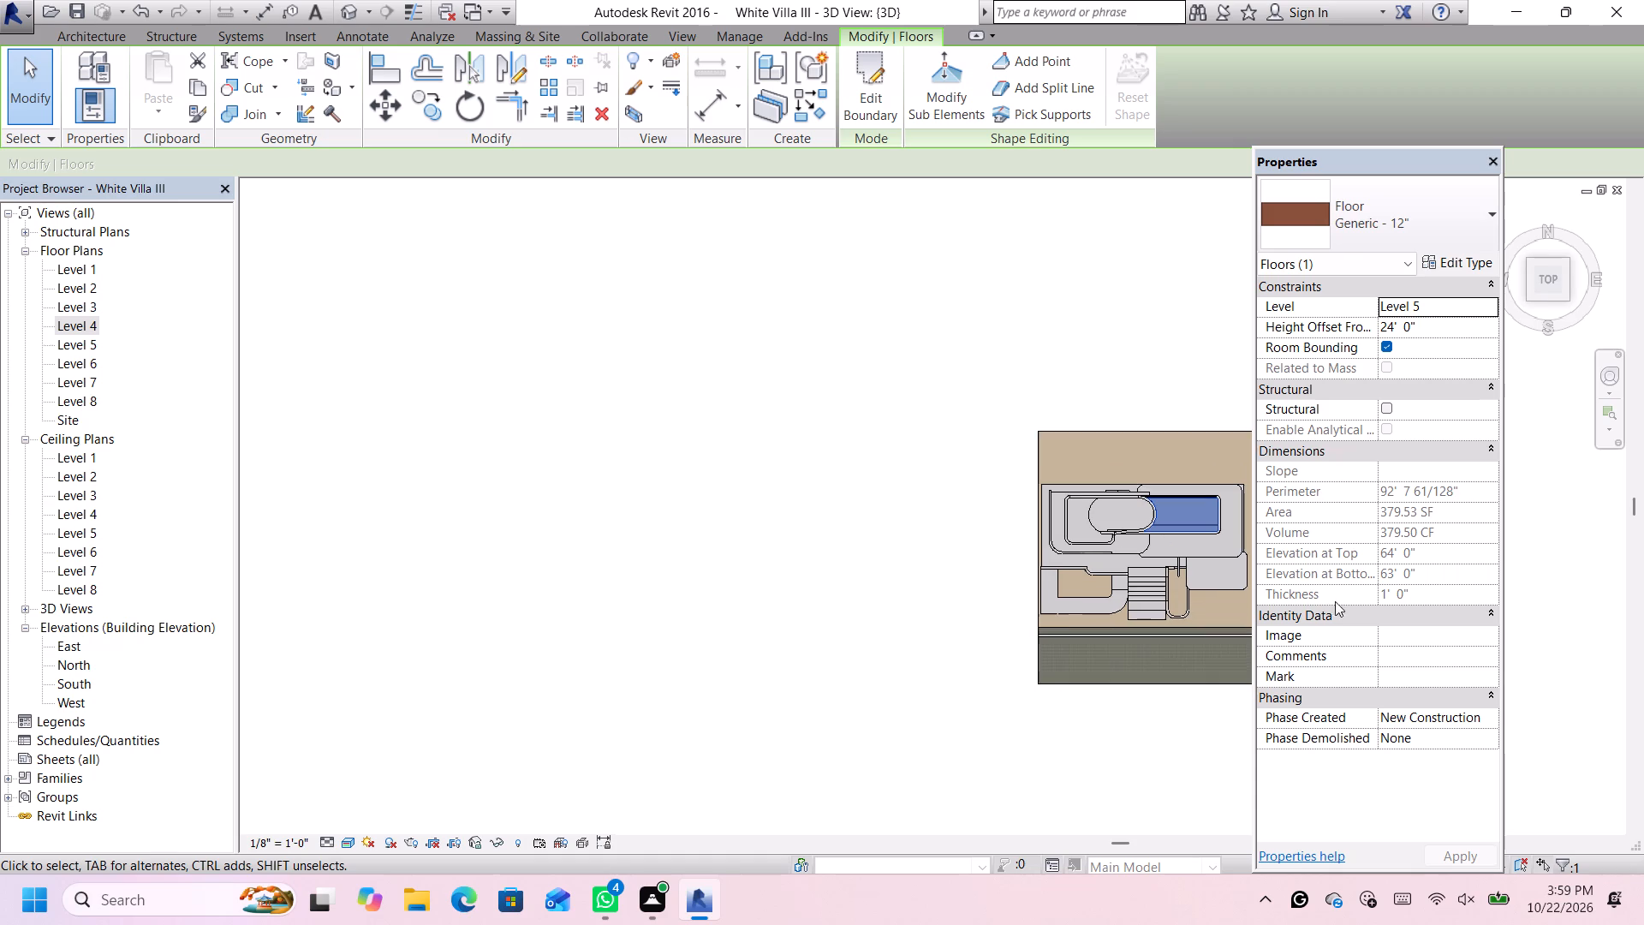
From the front view, set the new floor's height offset from level to 0' 0".
left_click(1562, 295)
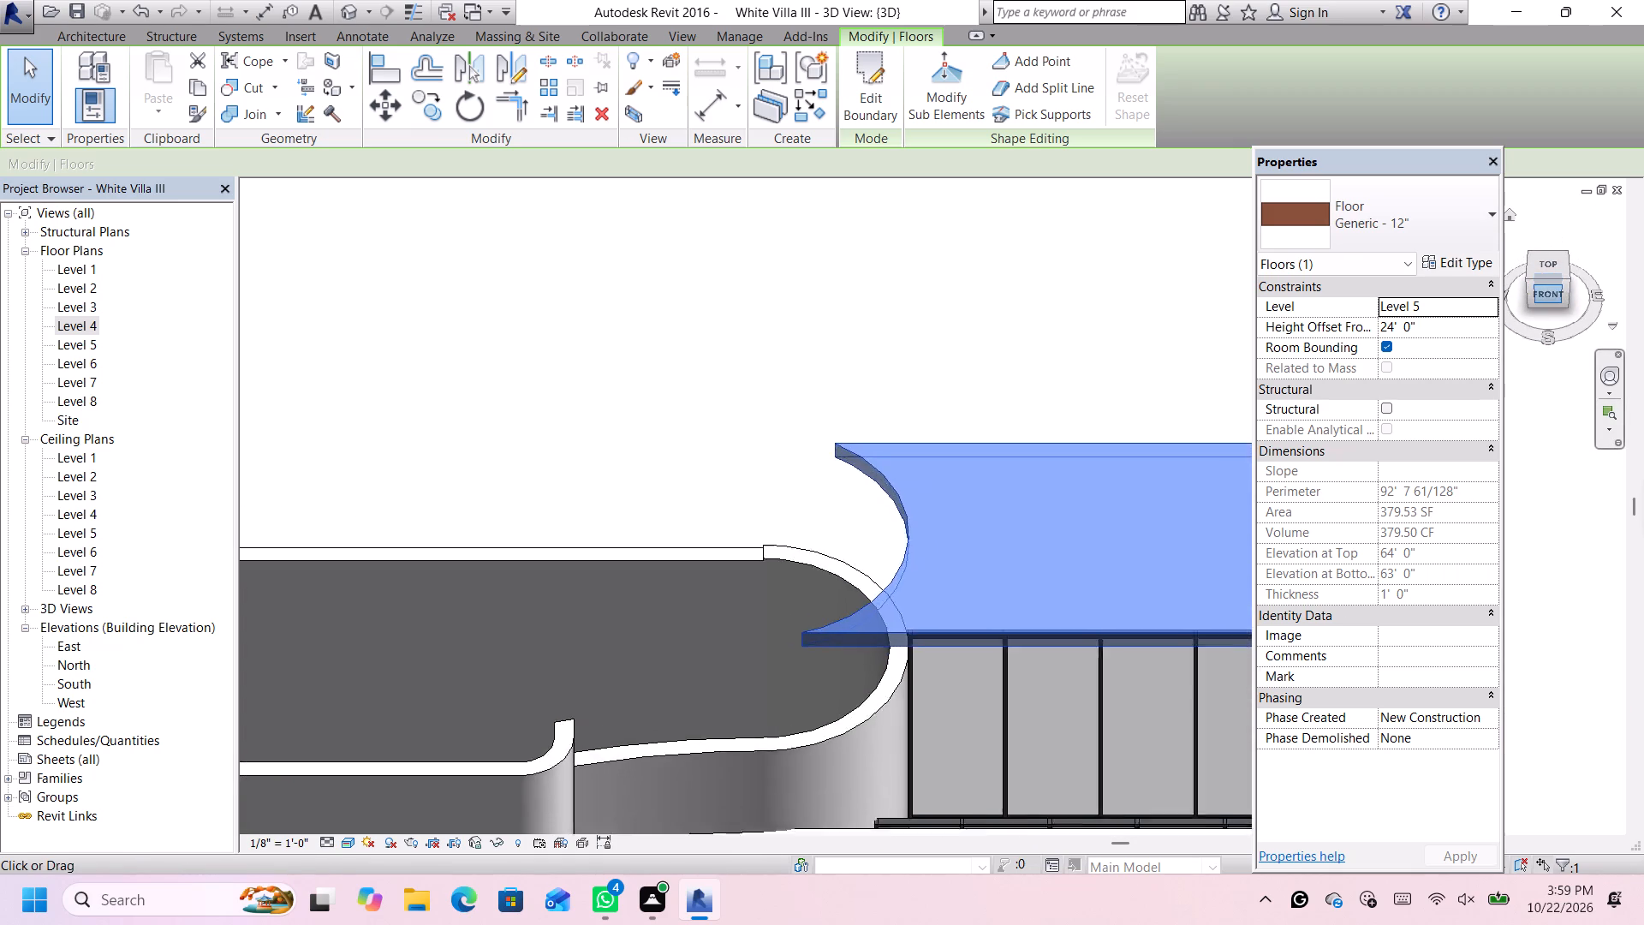
left_click(1553, 296)
scroll(1270, 504, "up", 3)
scroll(1232, 513, "down", 5)
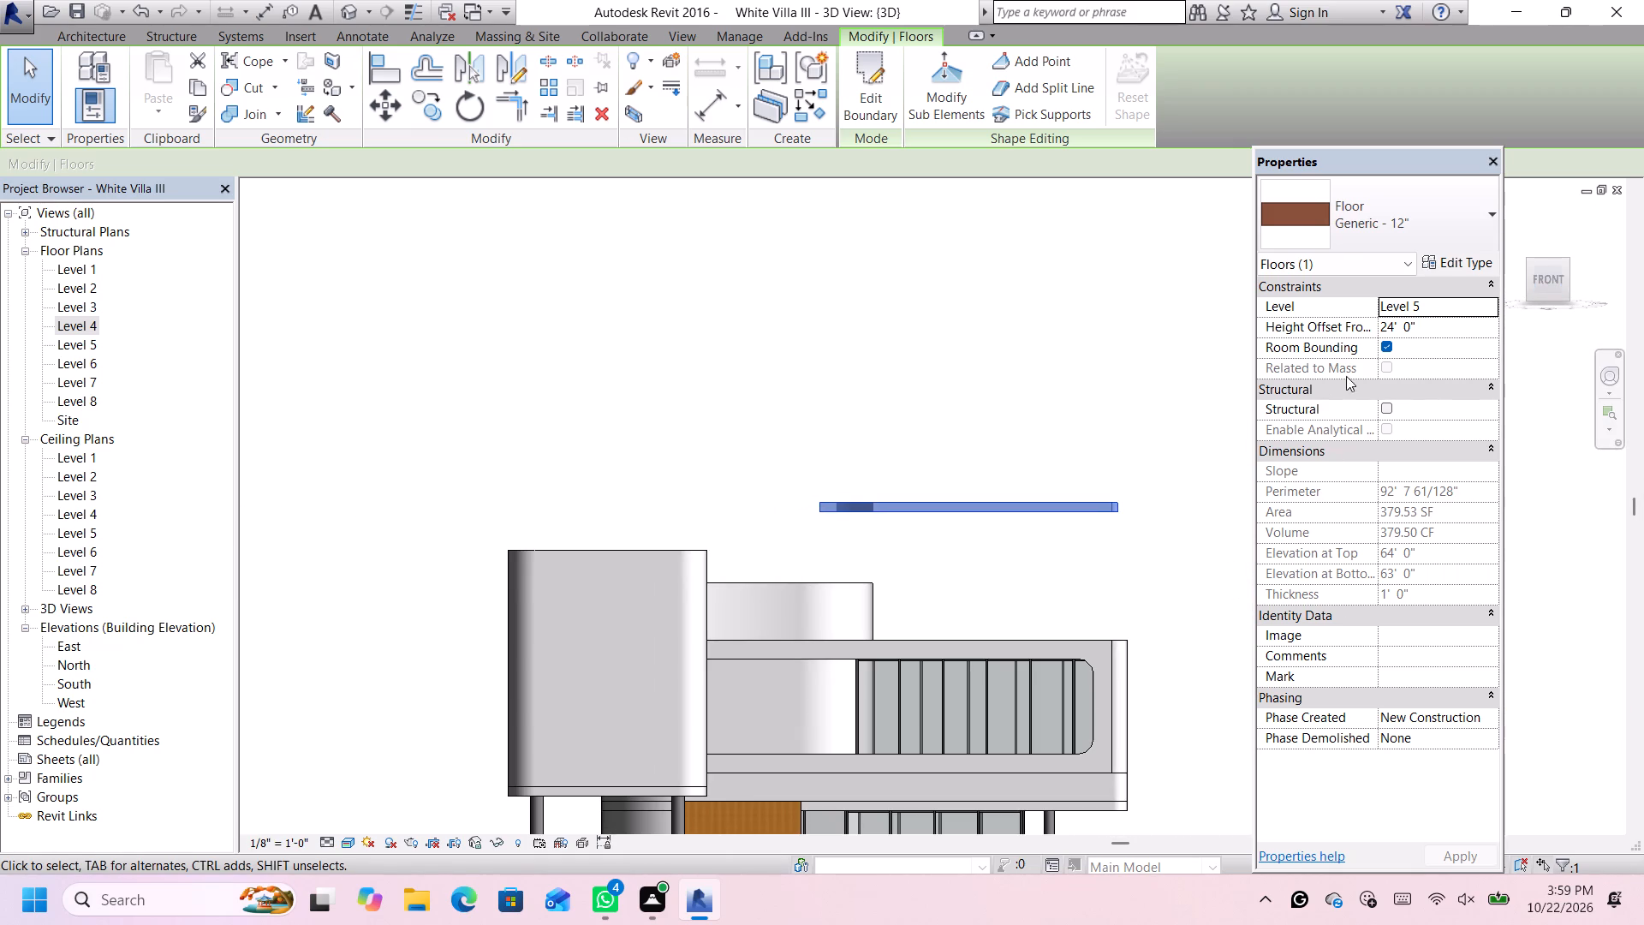
left_click(1461, 323)
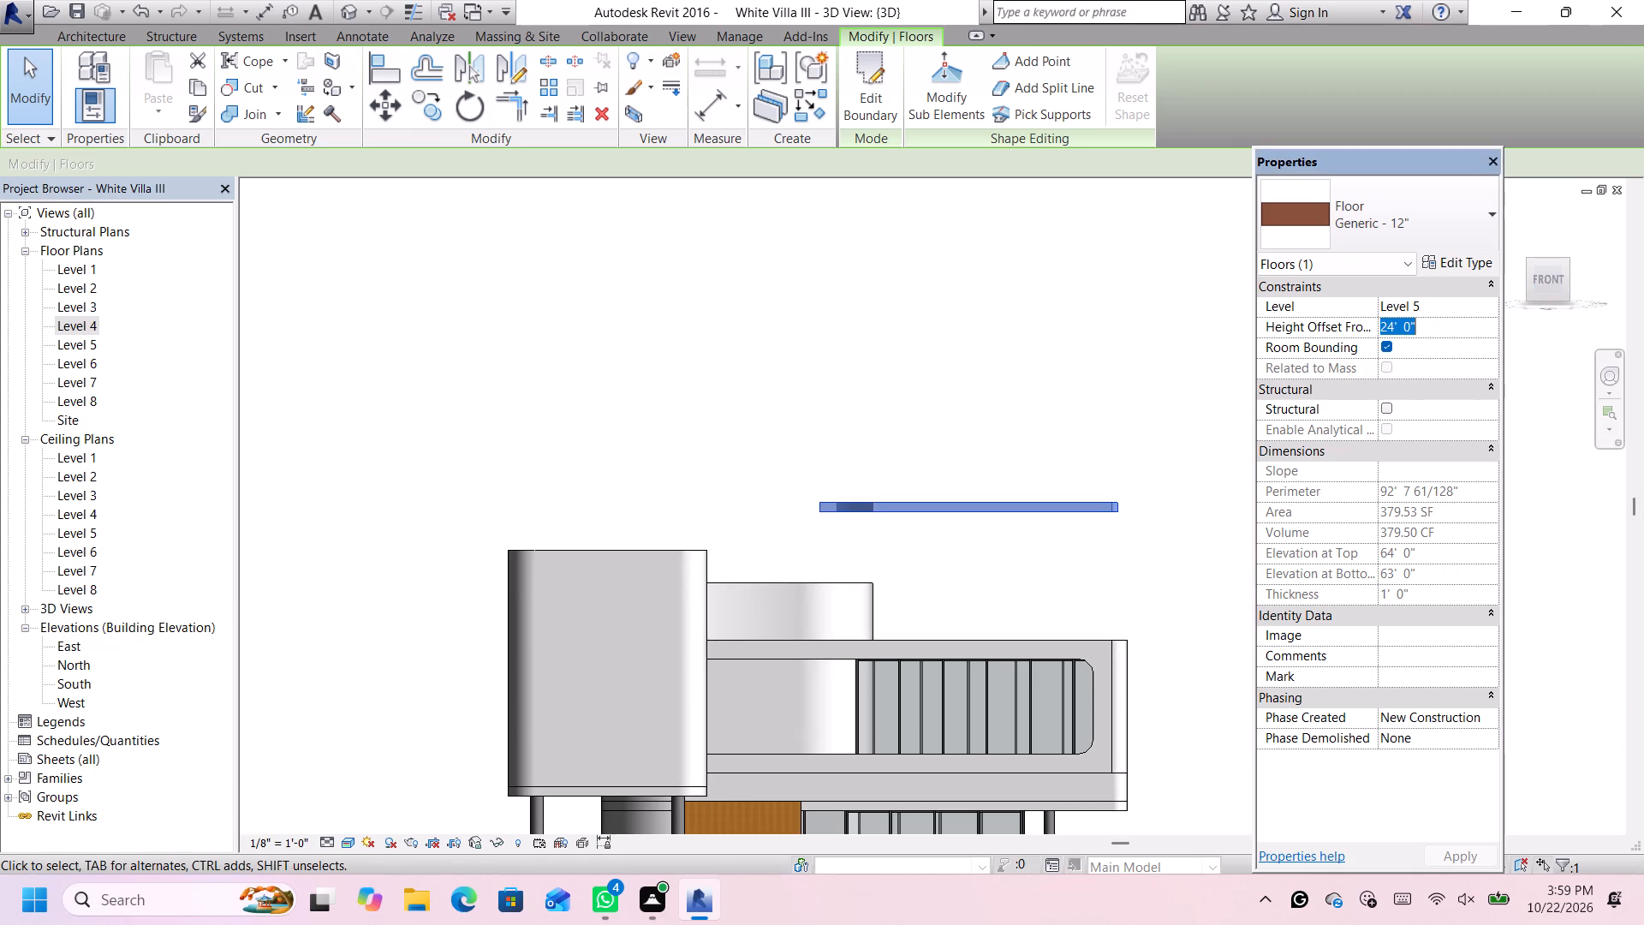
key("BackSpace")
key("0")
key("Return")
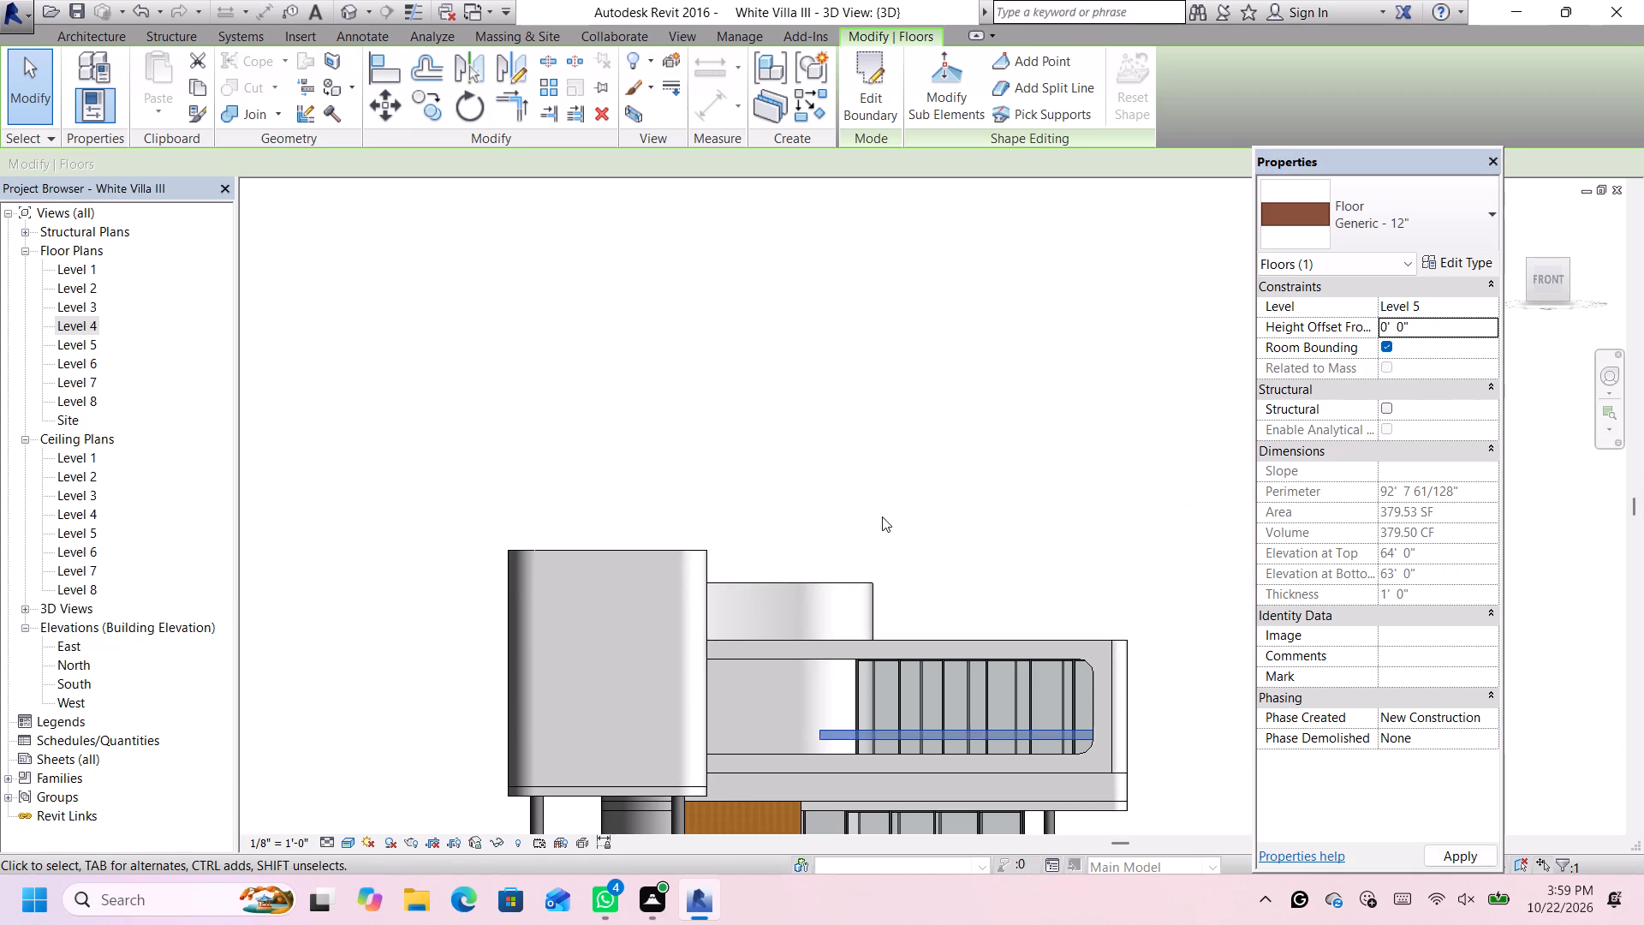
Assign the new floor to Level 6 and deselect it.
left_click(1429, 331)
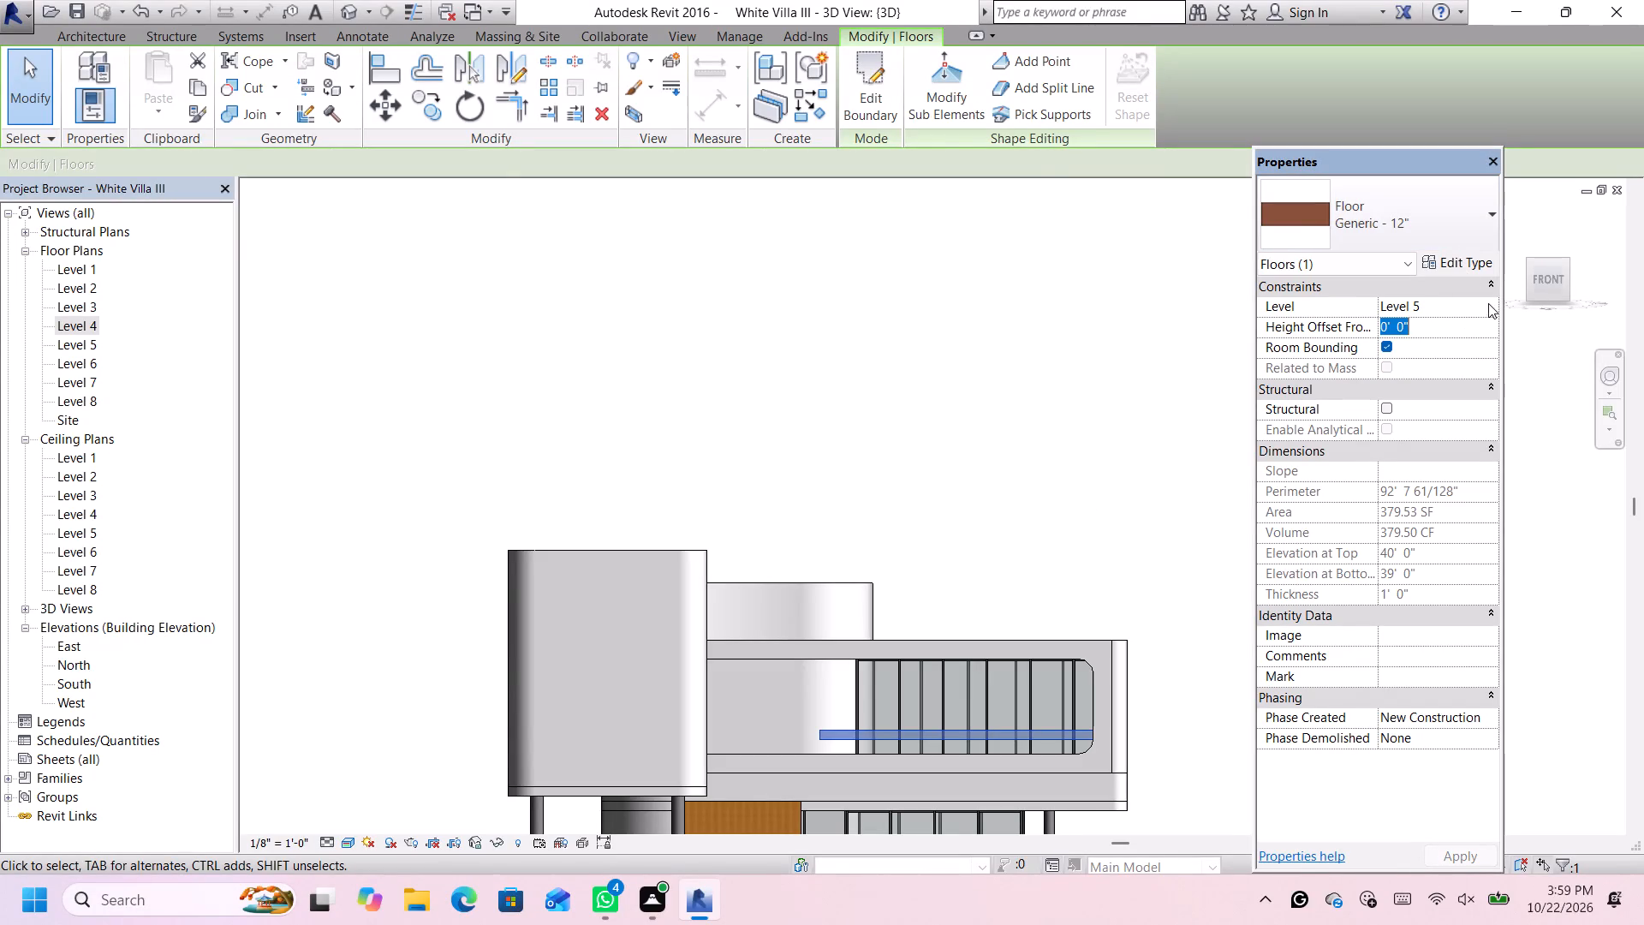
left_click(1488, 303)
scroll(1427, 396, "down", 1)
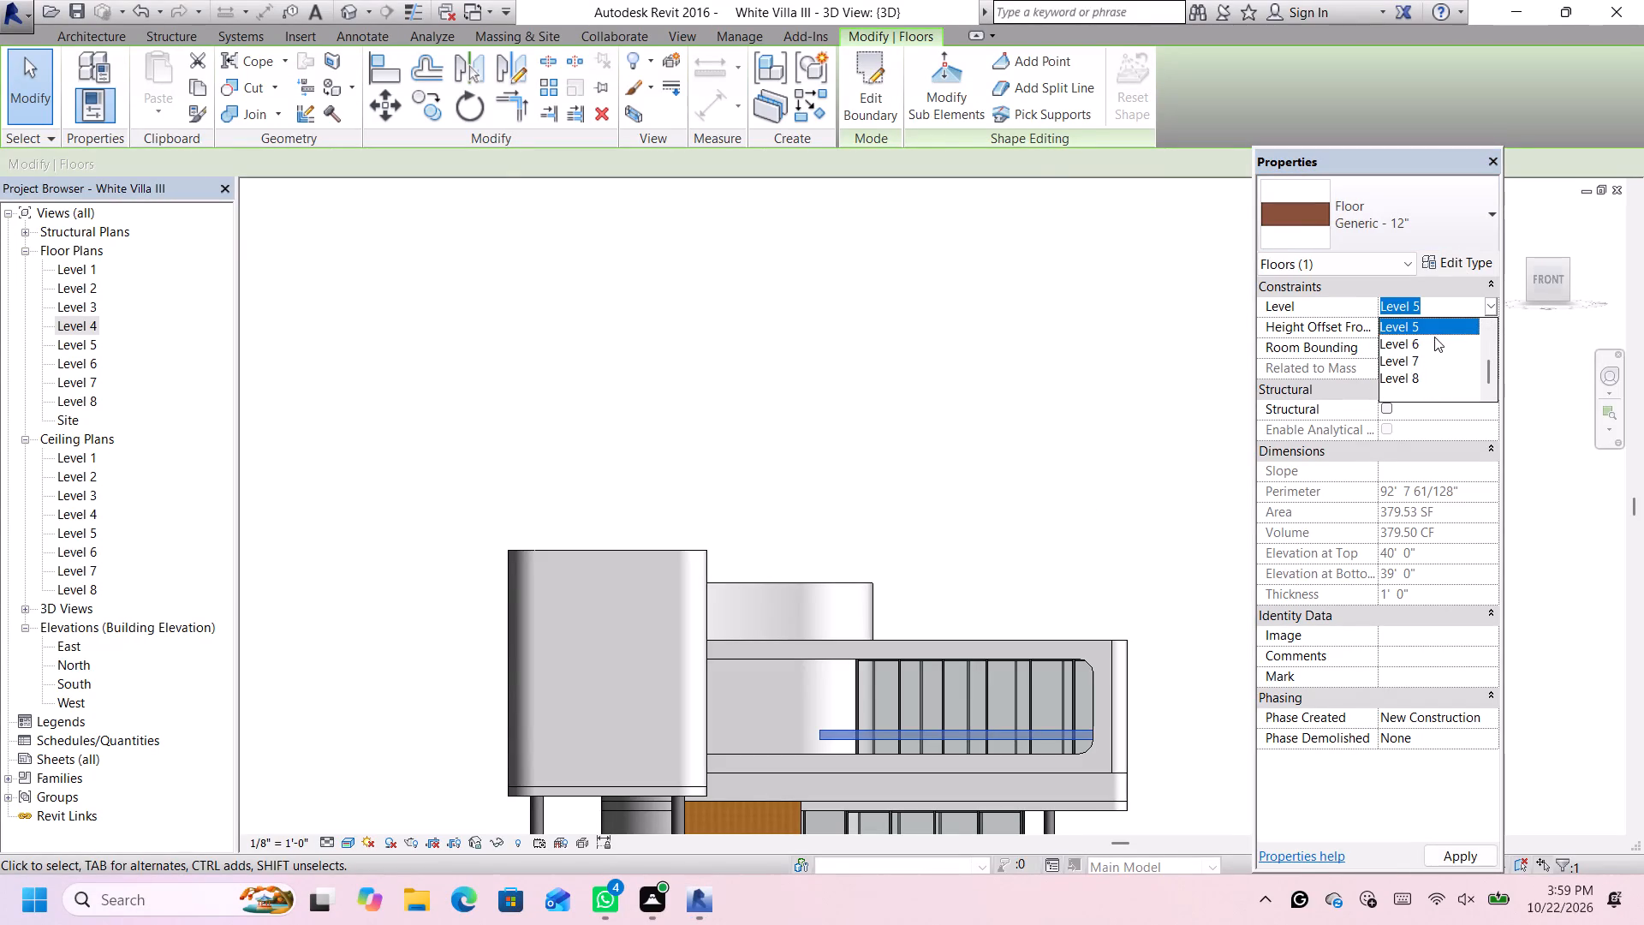
left_click(1434, 337)
scroll(1424, 340, "up", 1)
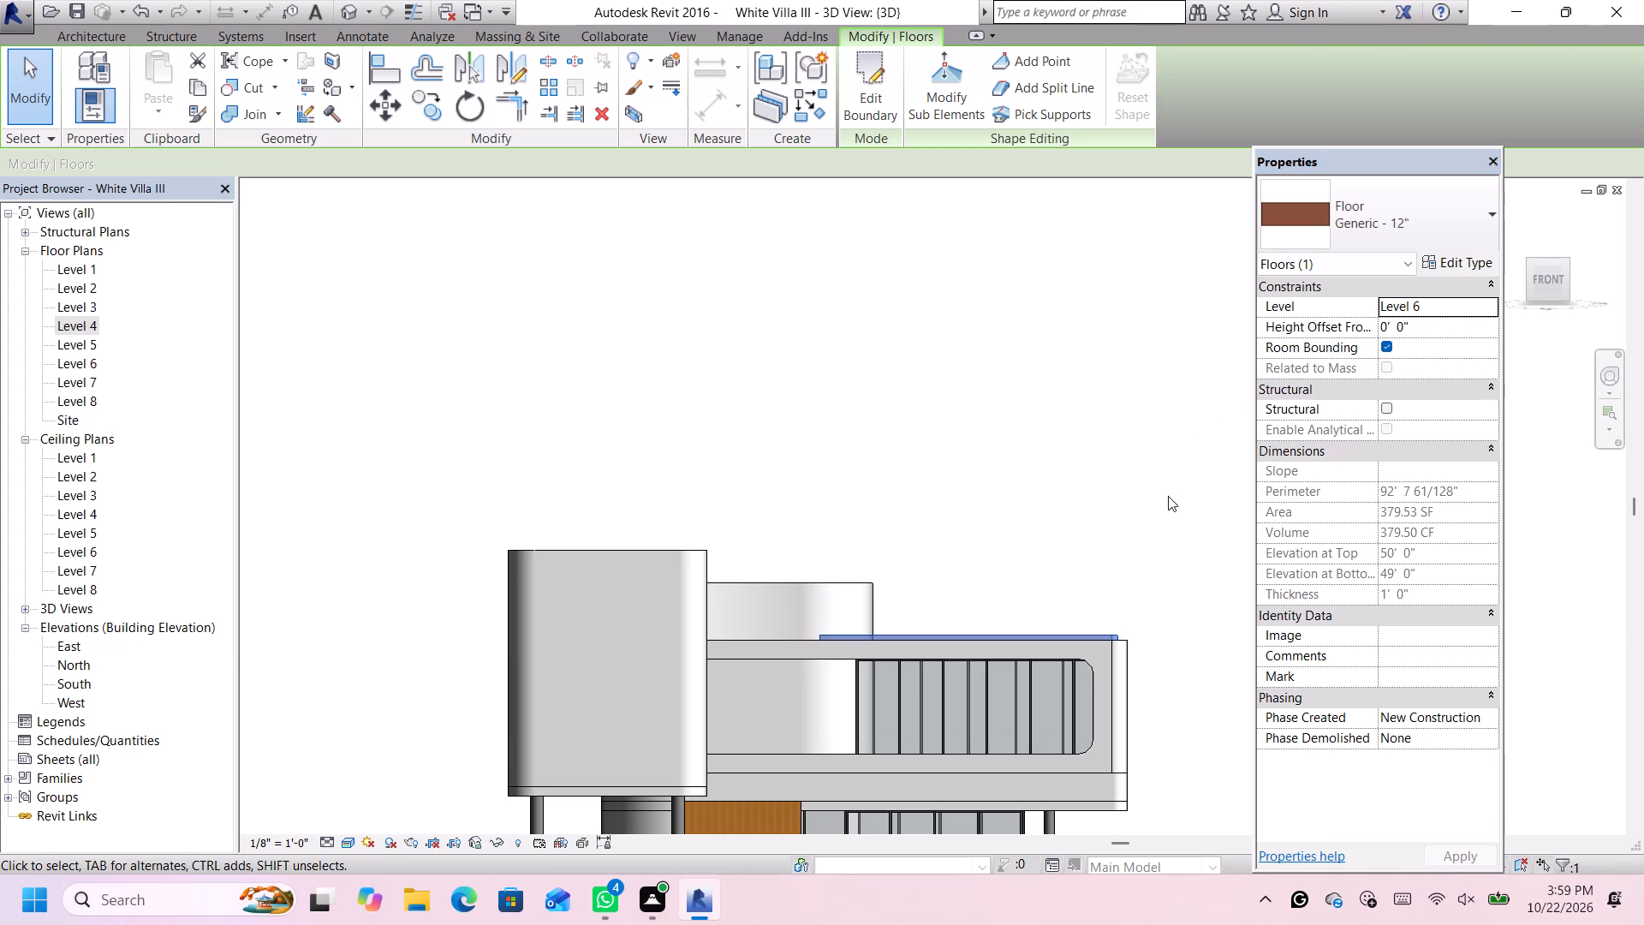
left_click(1156, 514)
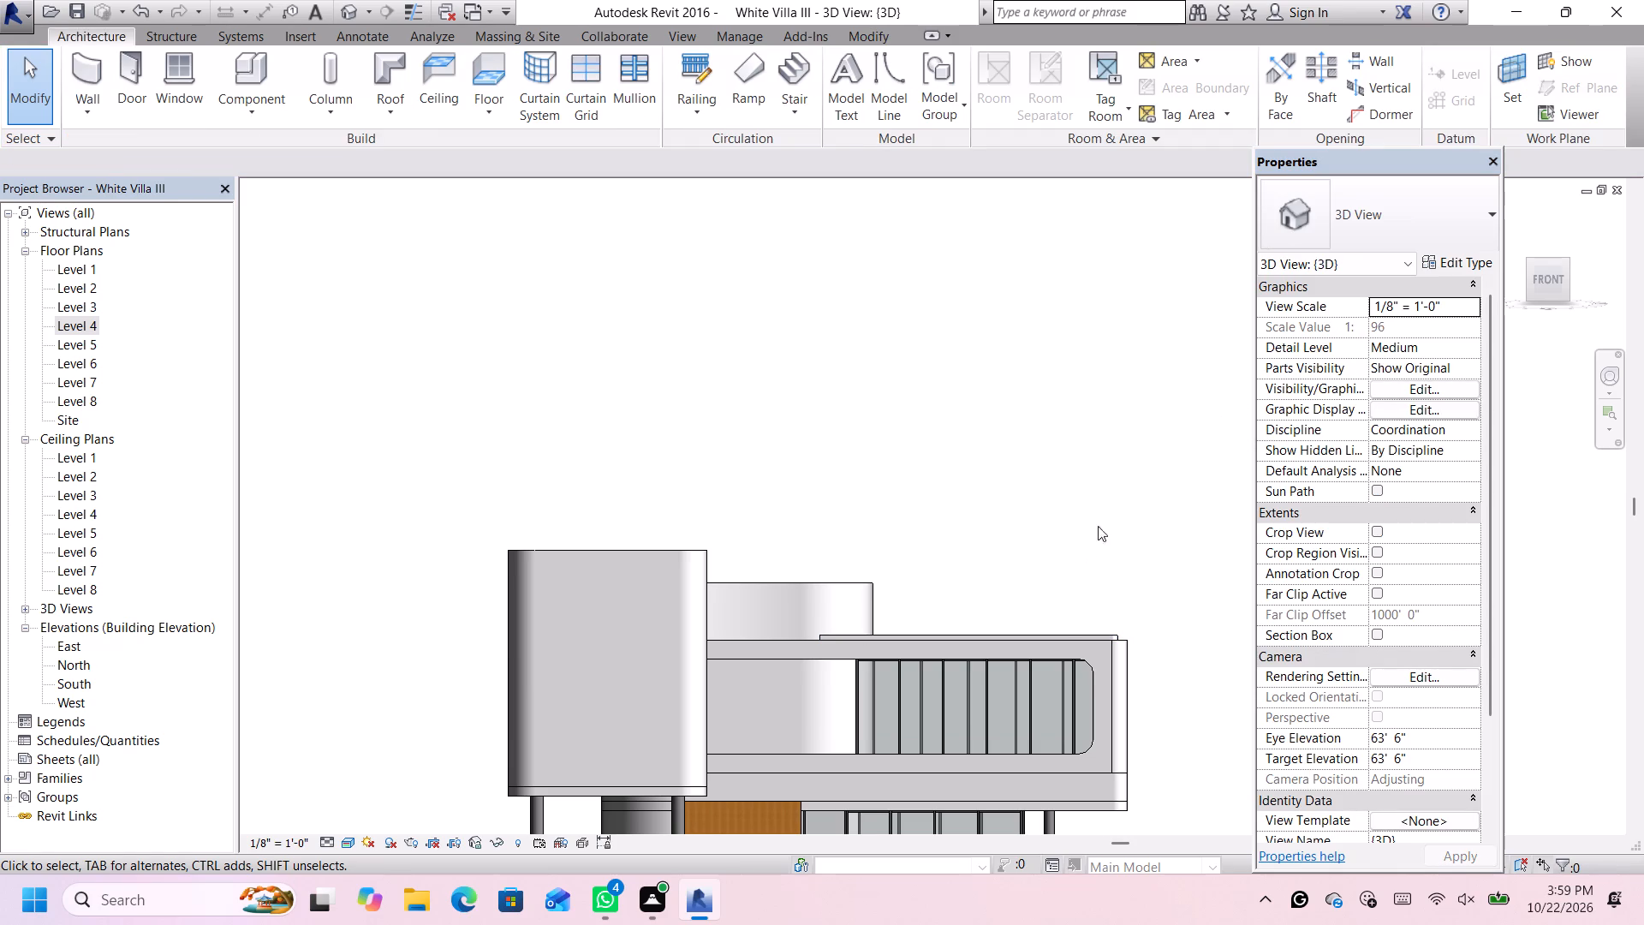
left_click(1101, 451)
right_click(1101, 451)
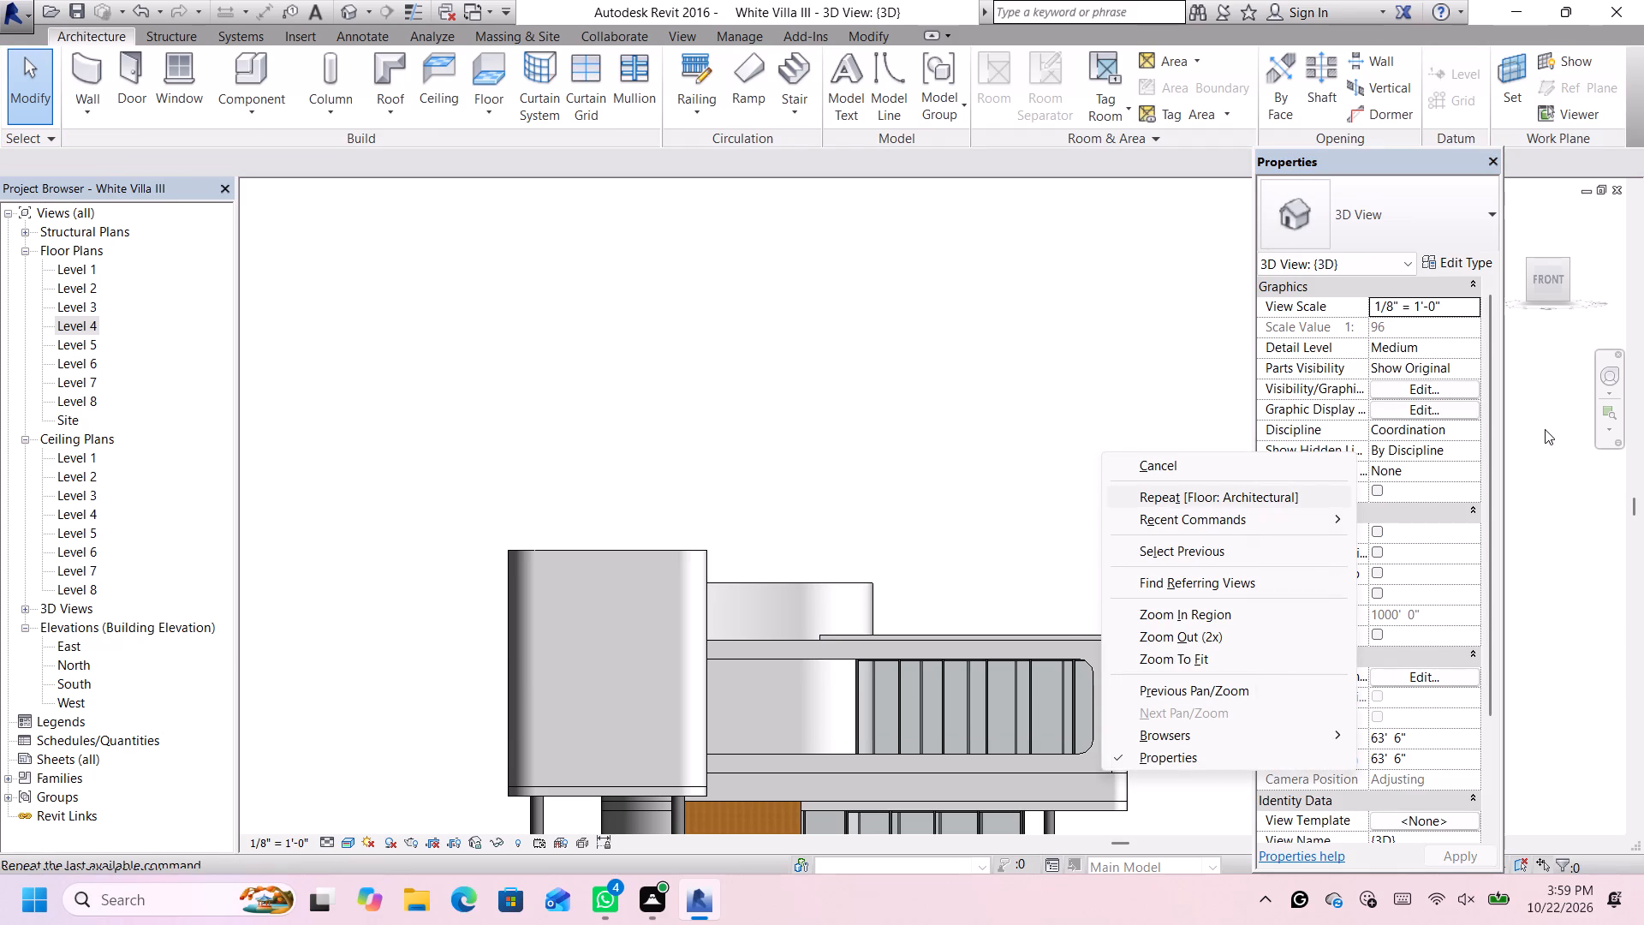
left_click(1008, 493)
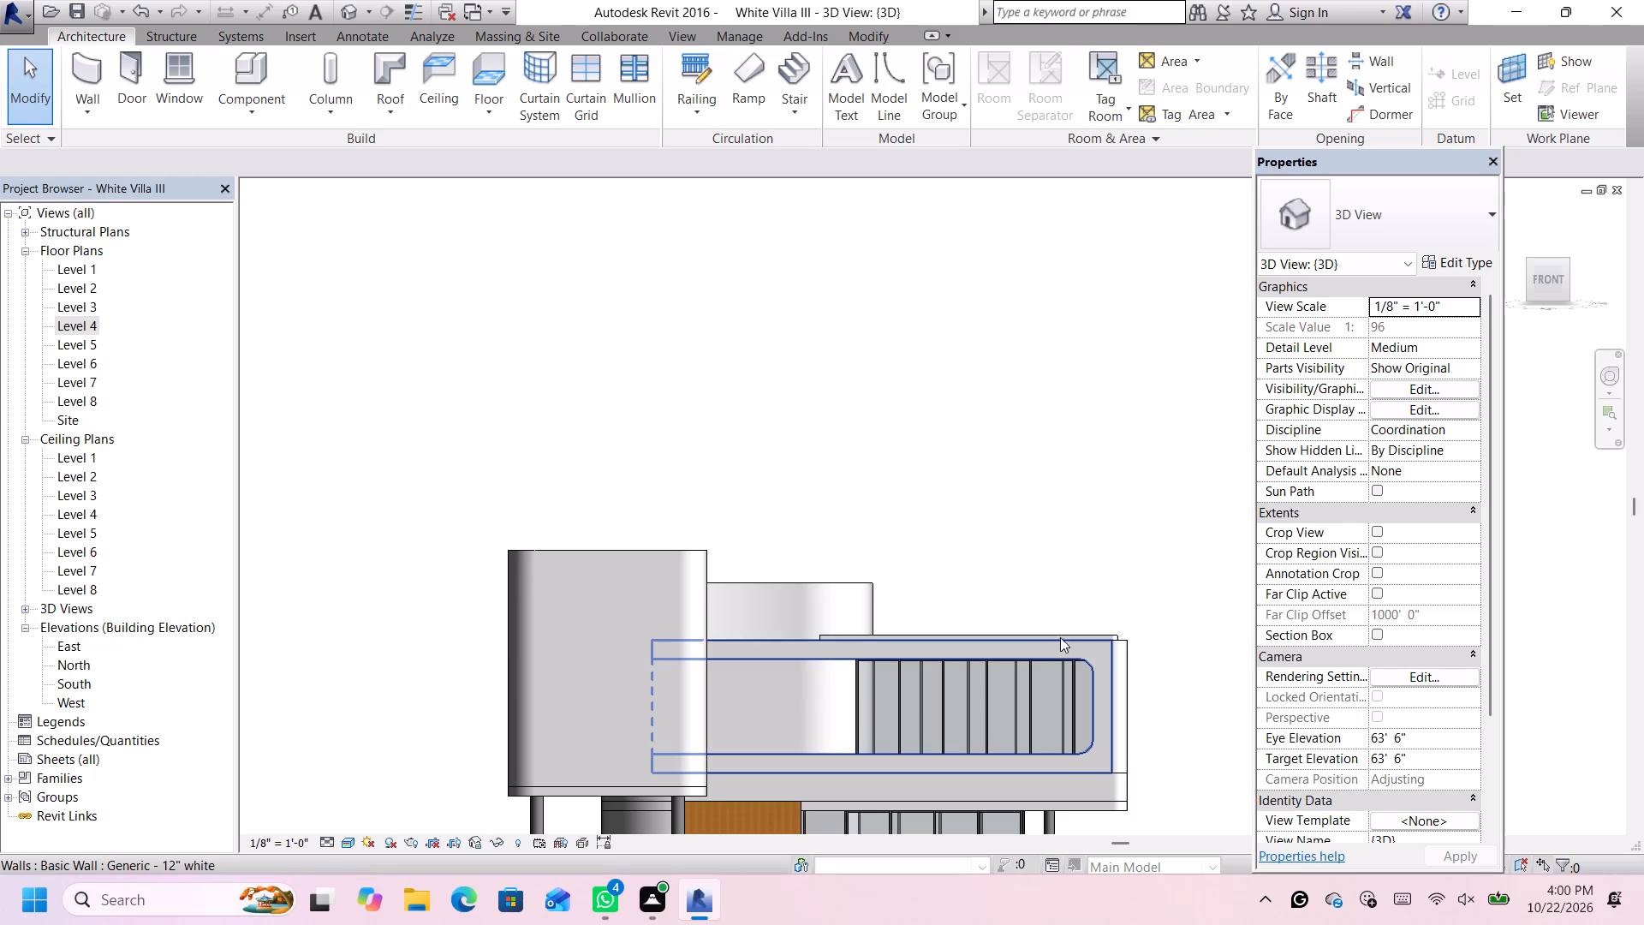
Set the upper floor slab's height offset from Level 6 to -0' 6", deselect it, and dismiss the notification card.
scroll(1116, 619, "up", 4)
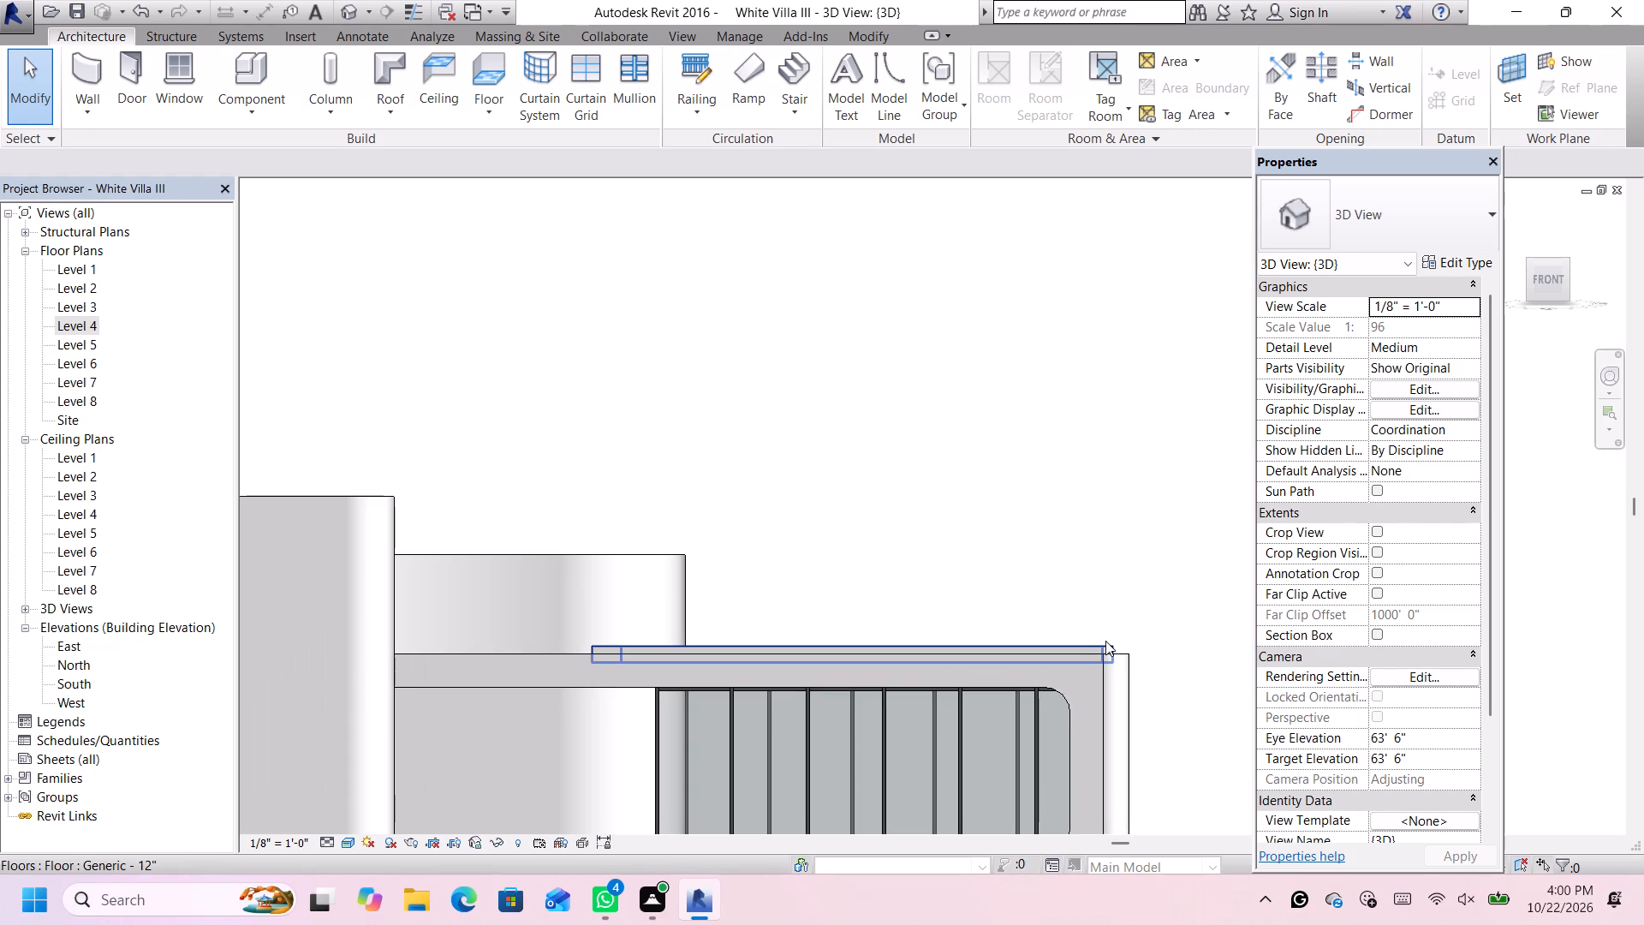
left_click(1105, 641)
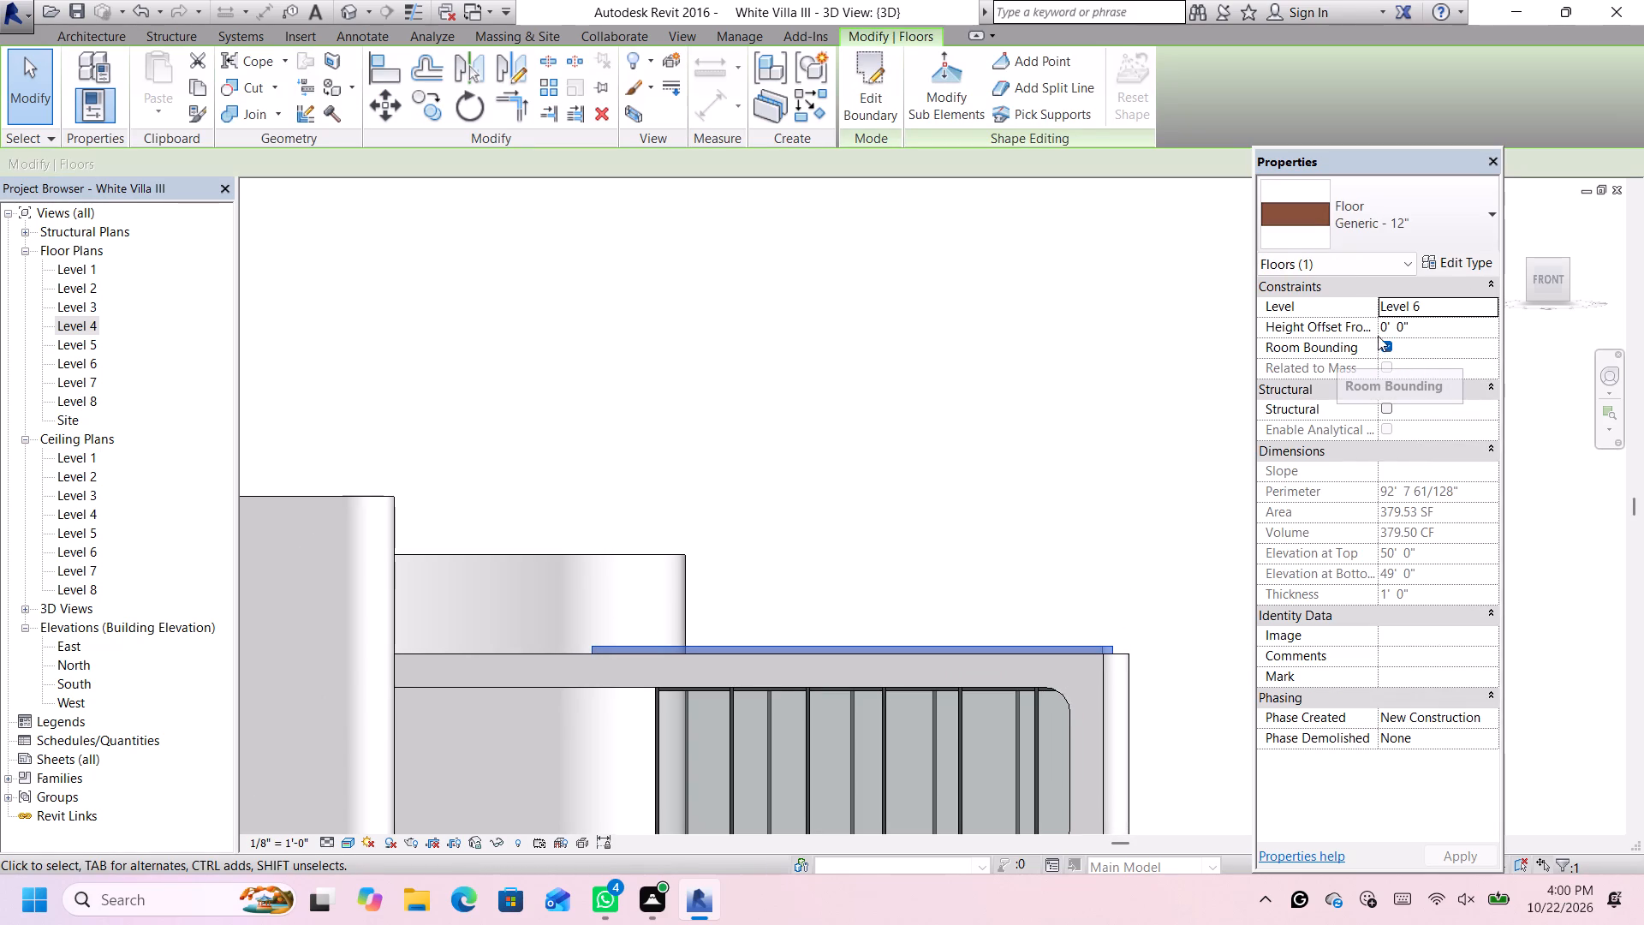
left_click(1412, 326)
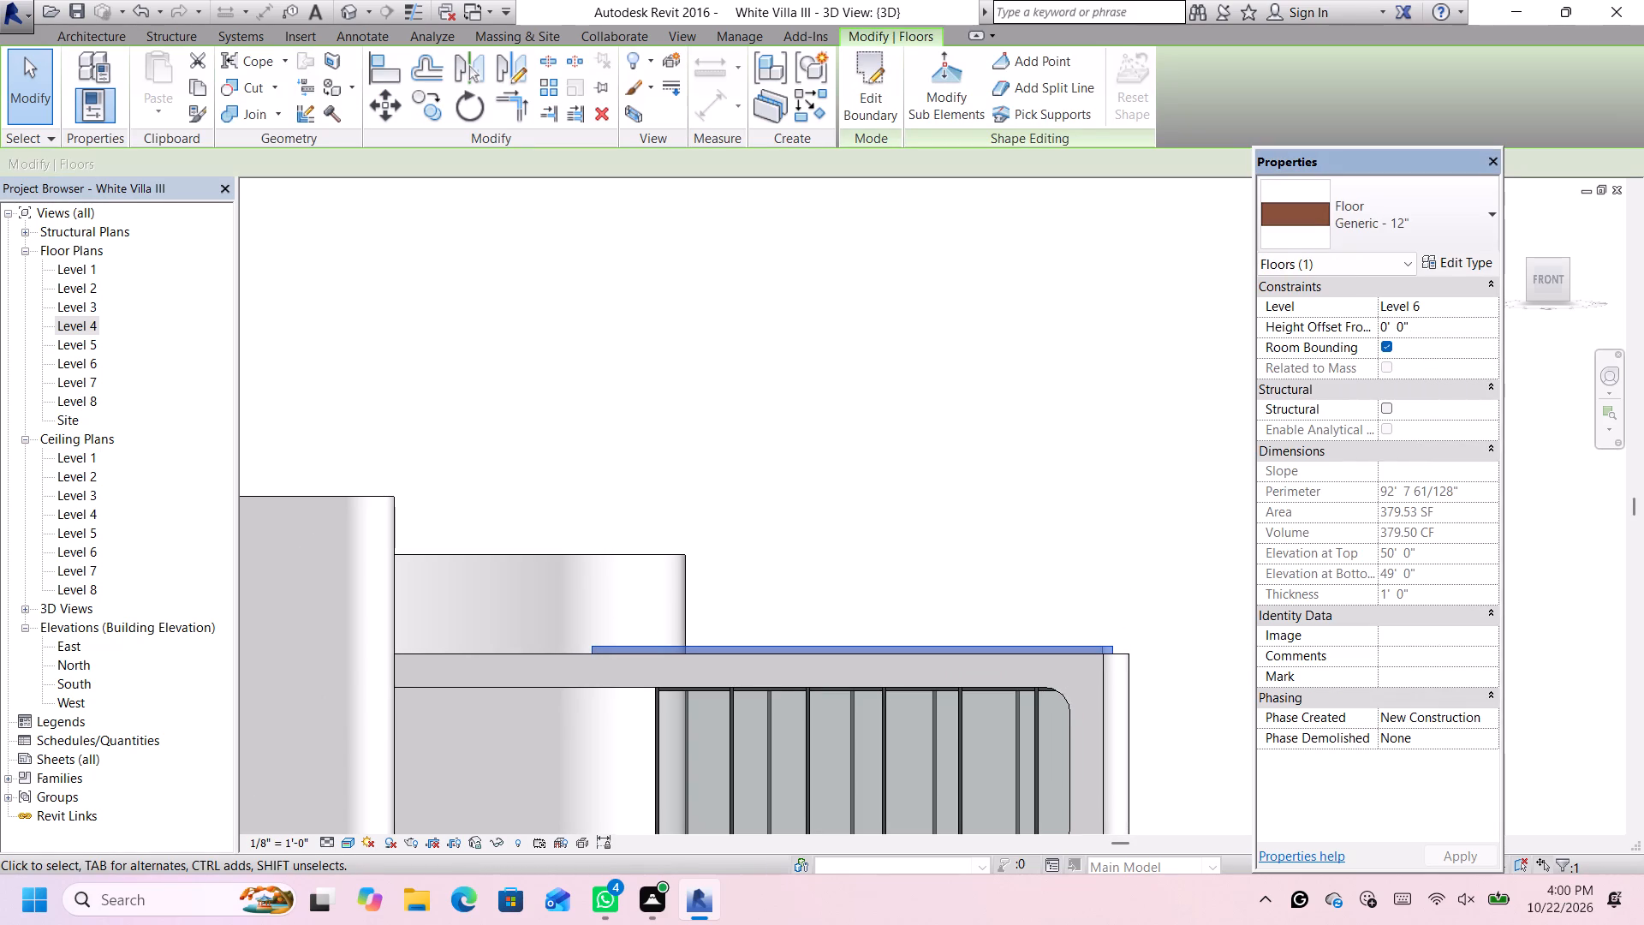
key("BackSpace")
key("BackSpace")
key("BackSpace")
key("BackSpace")
key("BackSpace")
key("BackSpace")
key("BackSpace")
key("BackSpace")
key("BackSpace")
key("BackSpace")
key("BackSpace")
key("BackSpace")
key("BackSpace")
key("BackSpace")
key("BackSpace")
key("minus")
type("6\"")
key("Return")
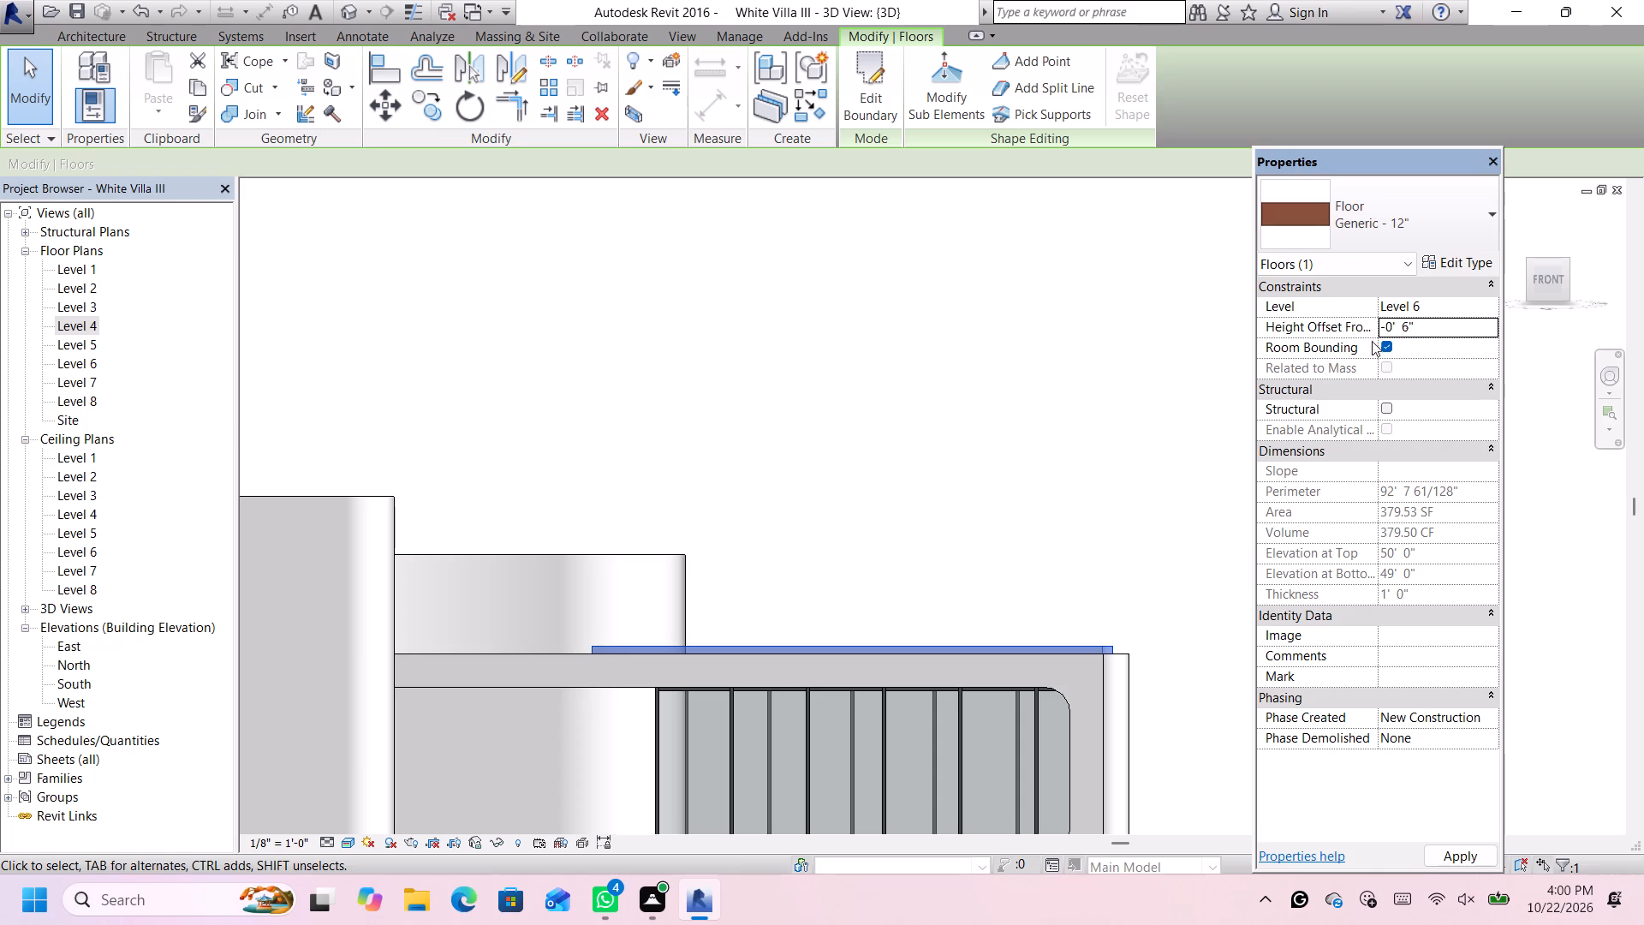
scroll(1003, 496, "down", 5)
left_click(1004, 487)
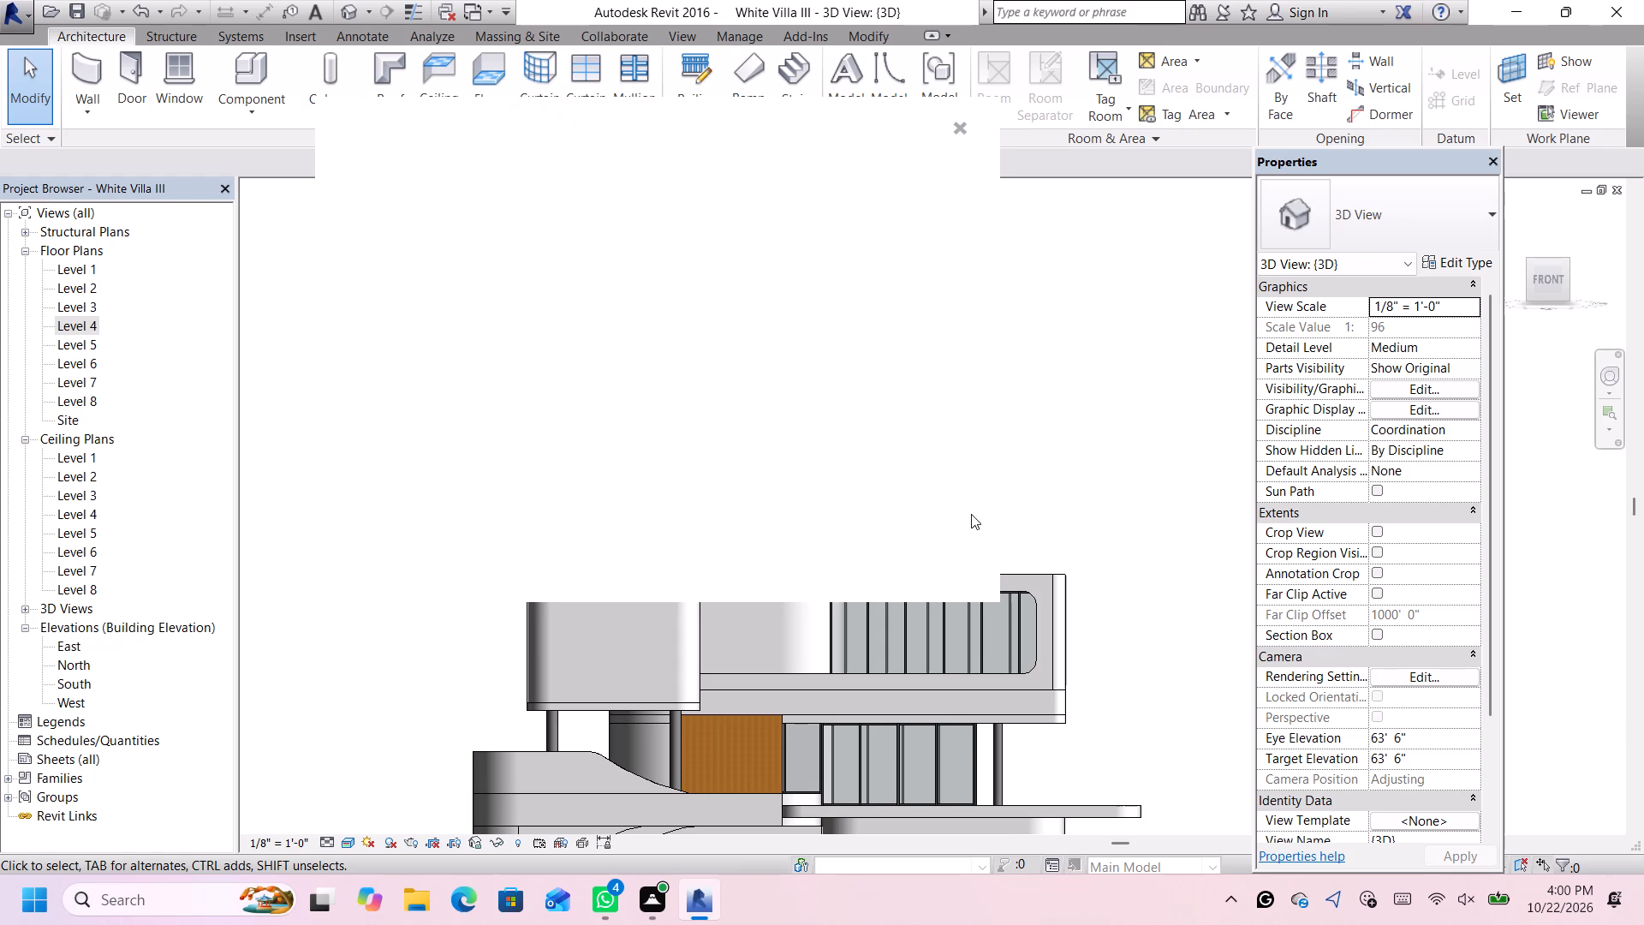
left_click(958, 122)
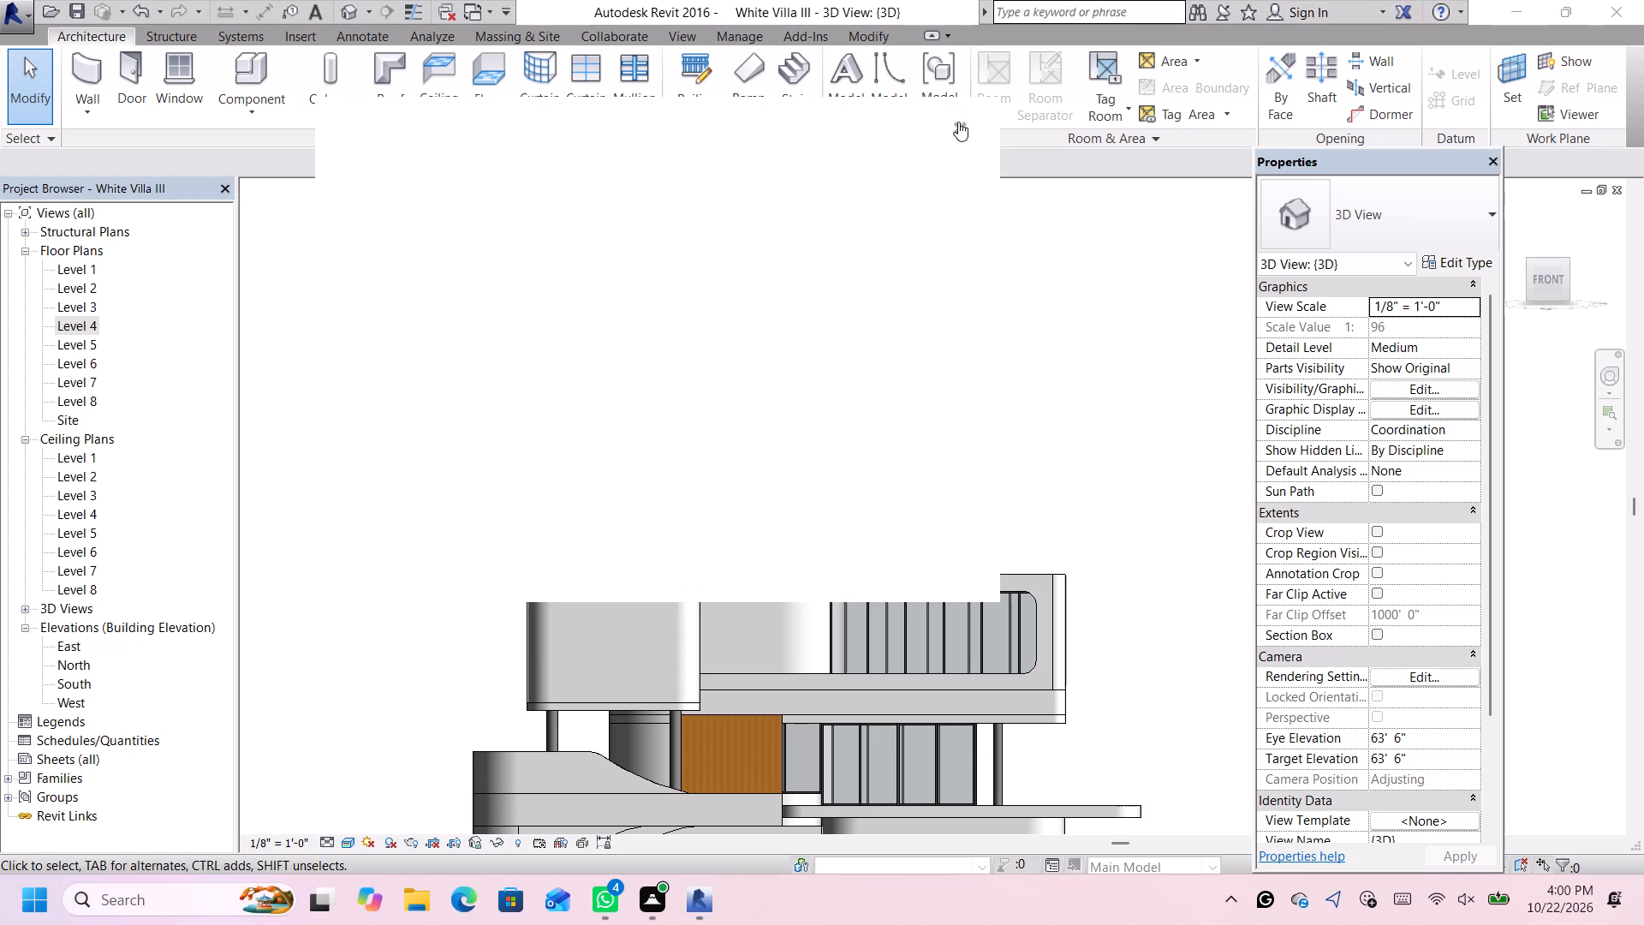
From the top view, draw a straight Generic - 12" white wall 32' 3" long from the curved wall's end eastward, unjoining the conflicting elements.
scroll(1009, 517, "up", 2)
scroll(1009, 508, "down", 2)
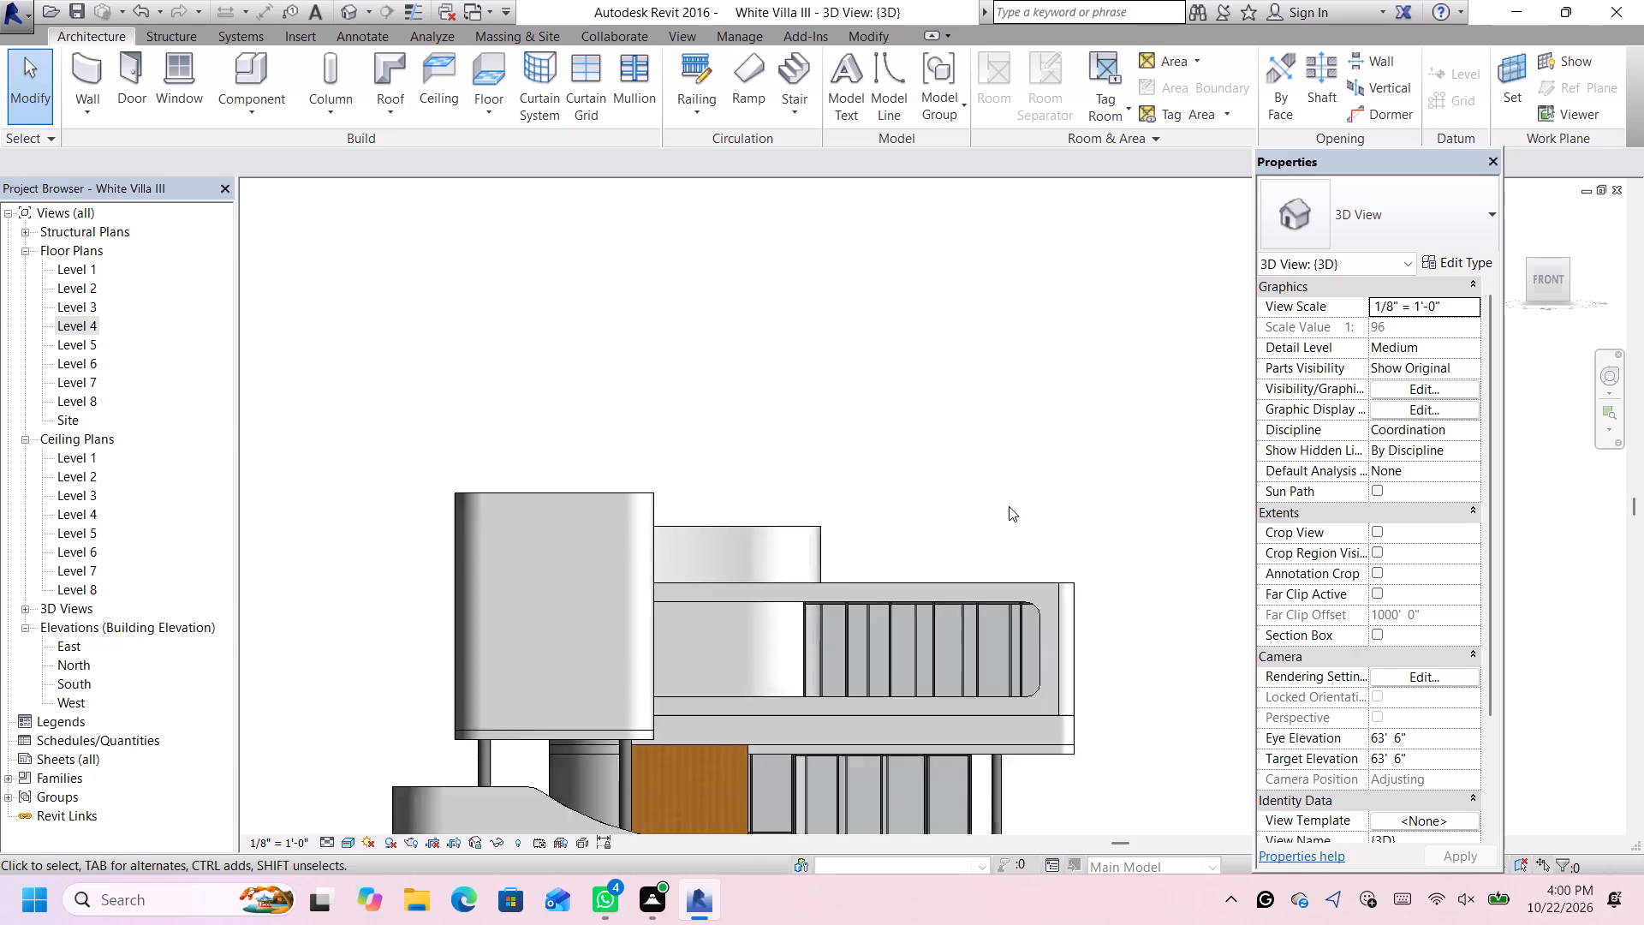
scroll(1009, 506, "down", 5)
middle_click_drag(1009, 495, 1015, 506)
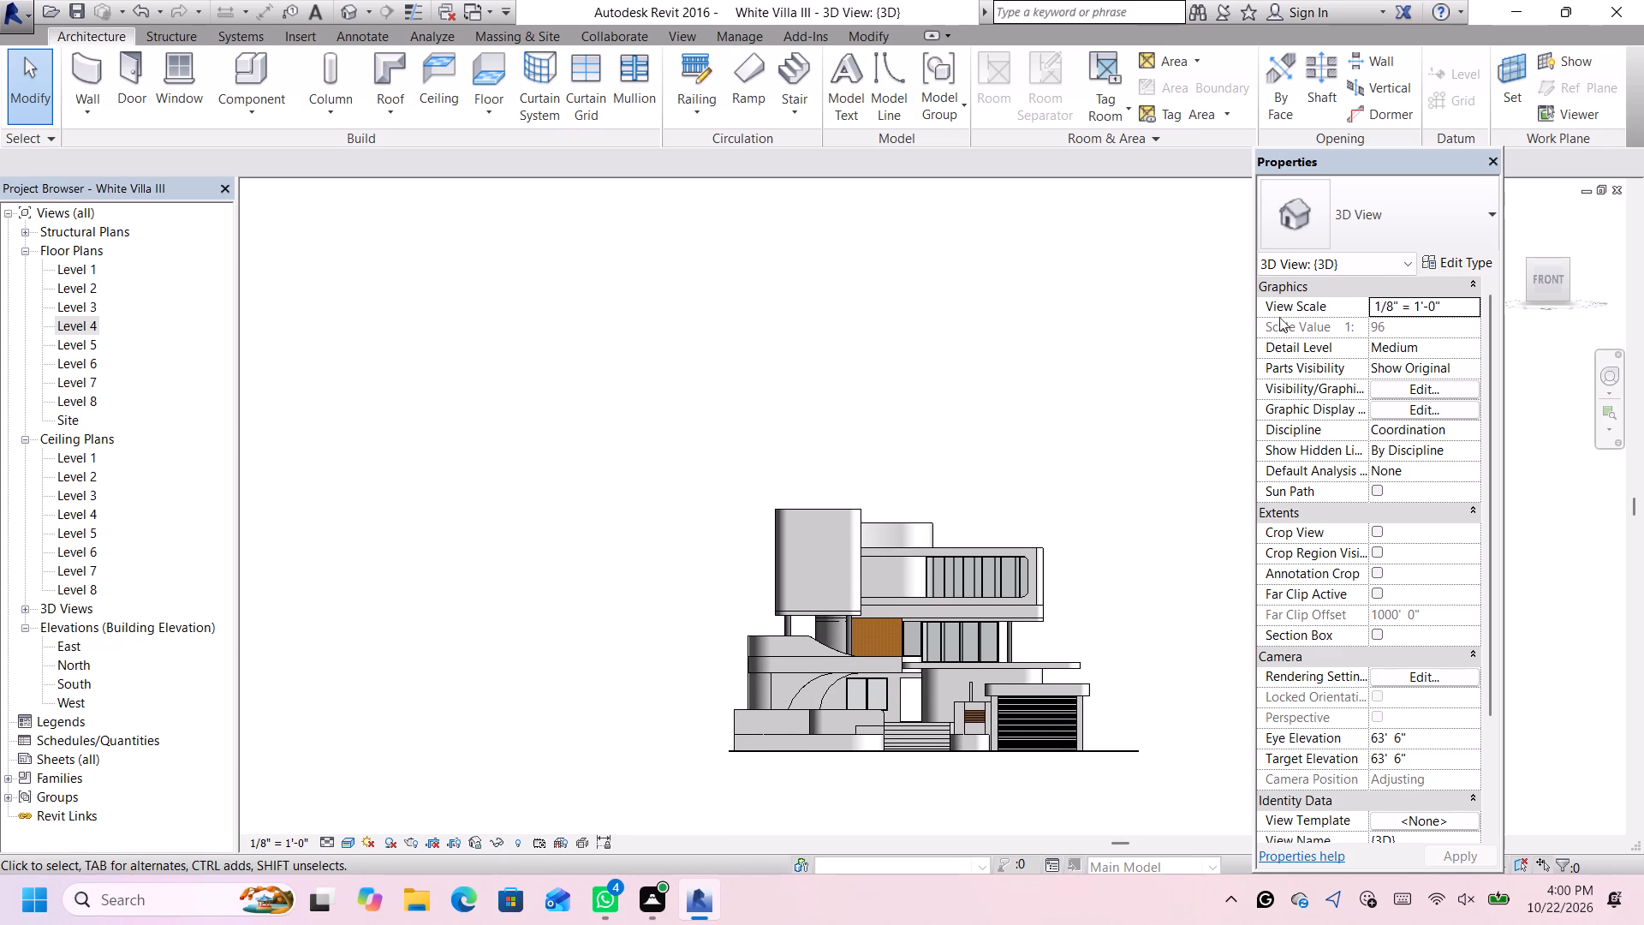
left_click(1544, 260)
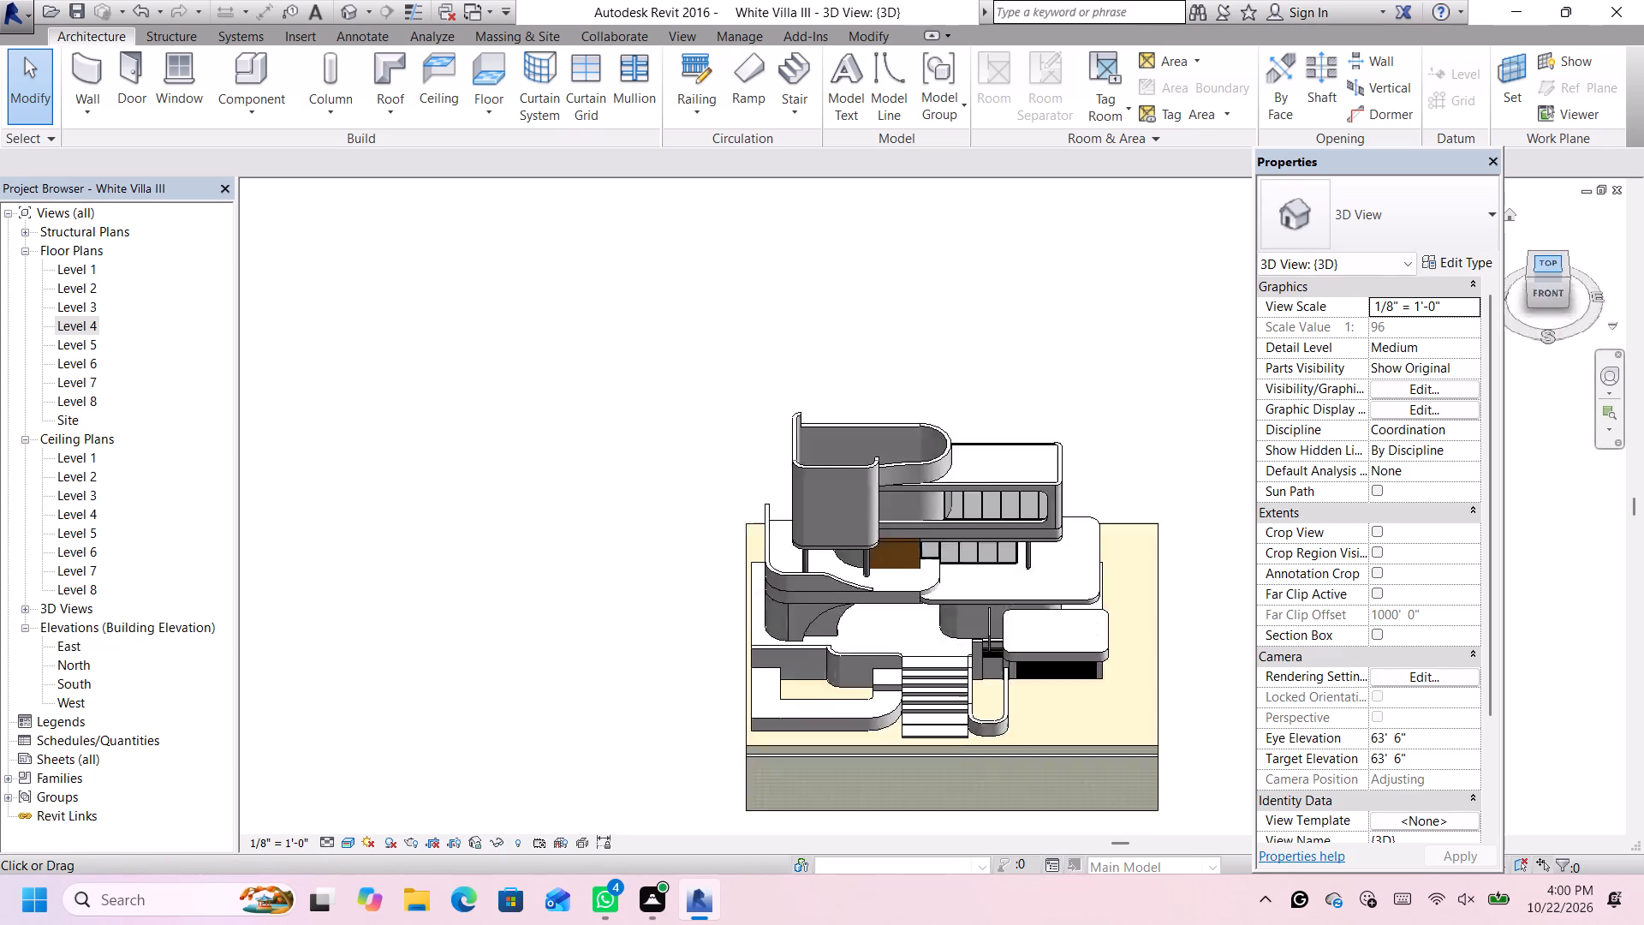
scroll(983, 442, "up", 4)
scroll(1253, 350, "up", 1)
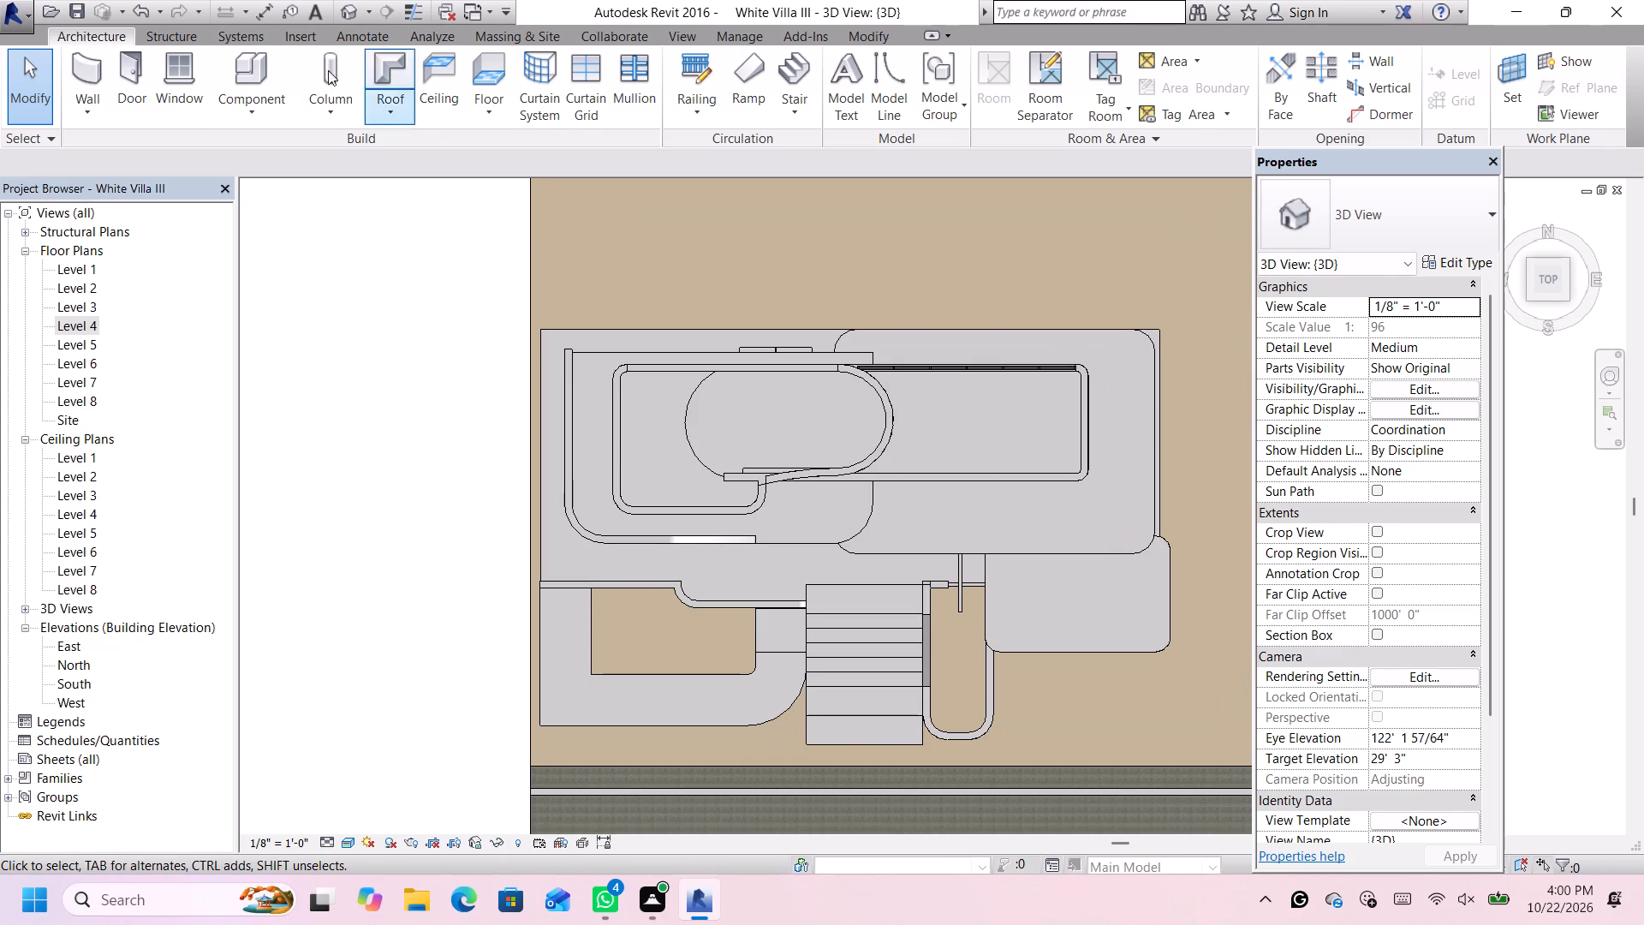
left_click(83, 72)
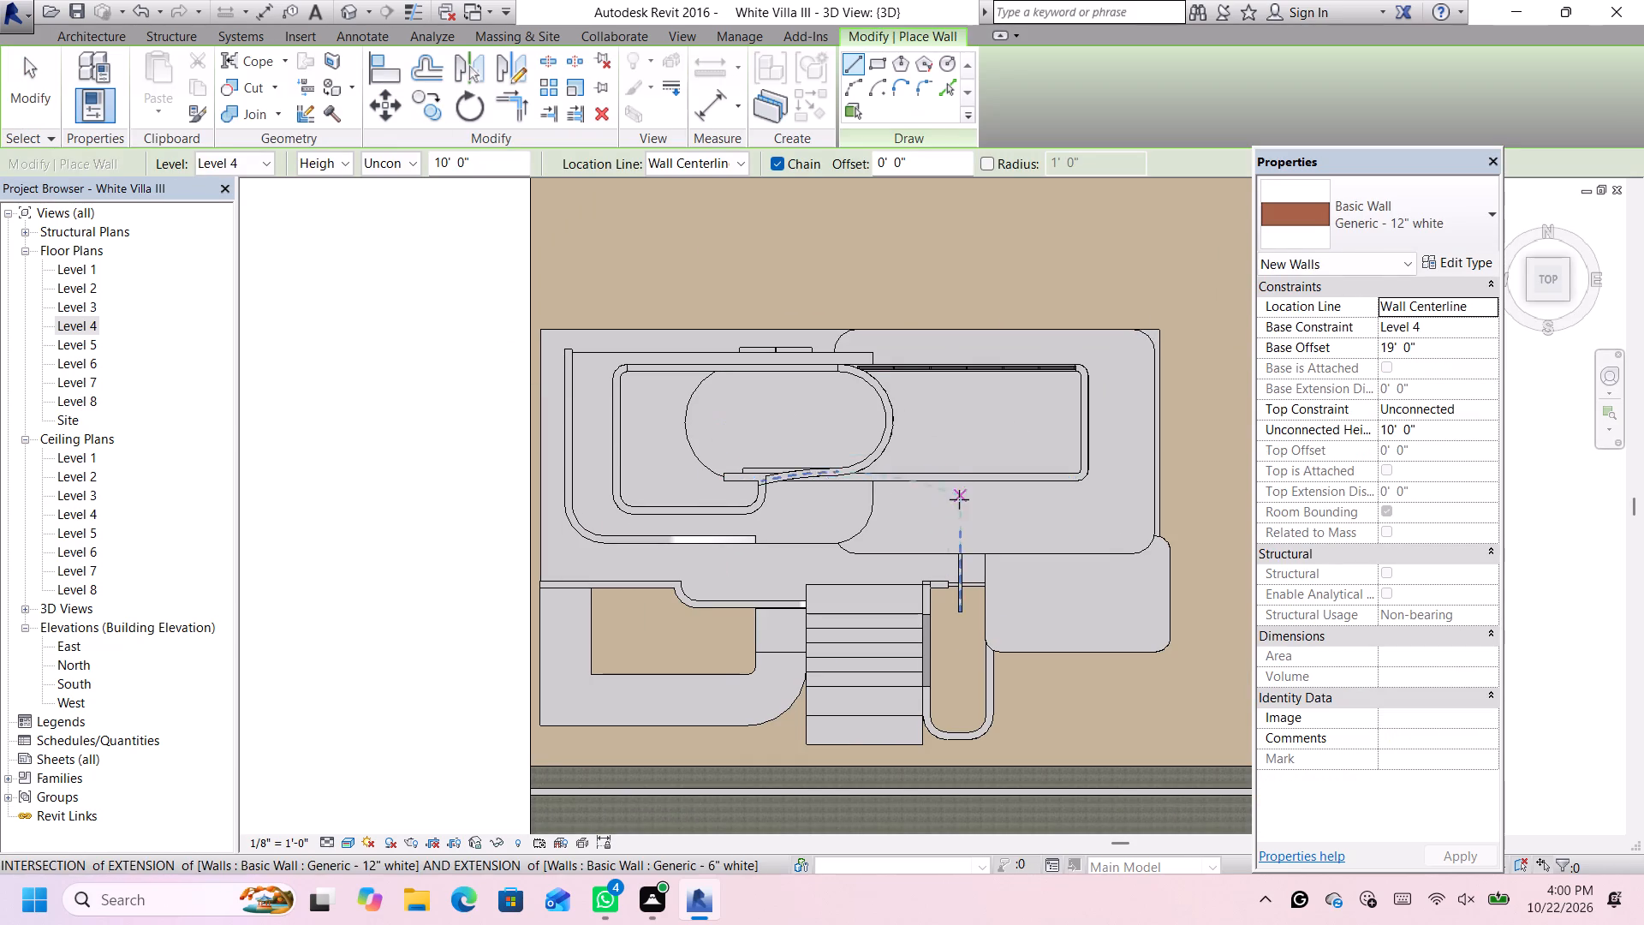
scroll(959, 500, "up", 4)
scroll(749, 413, "up", 4)
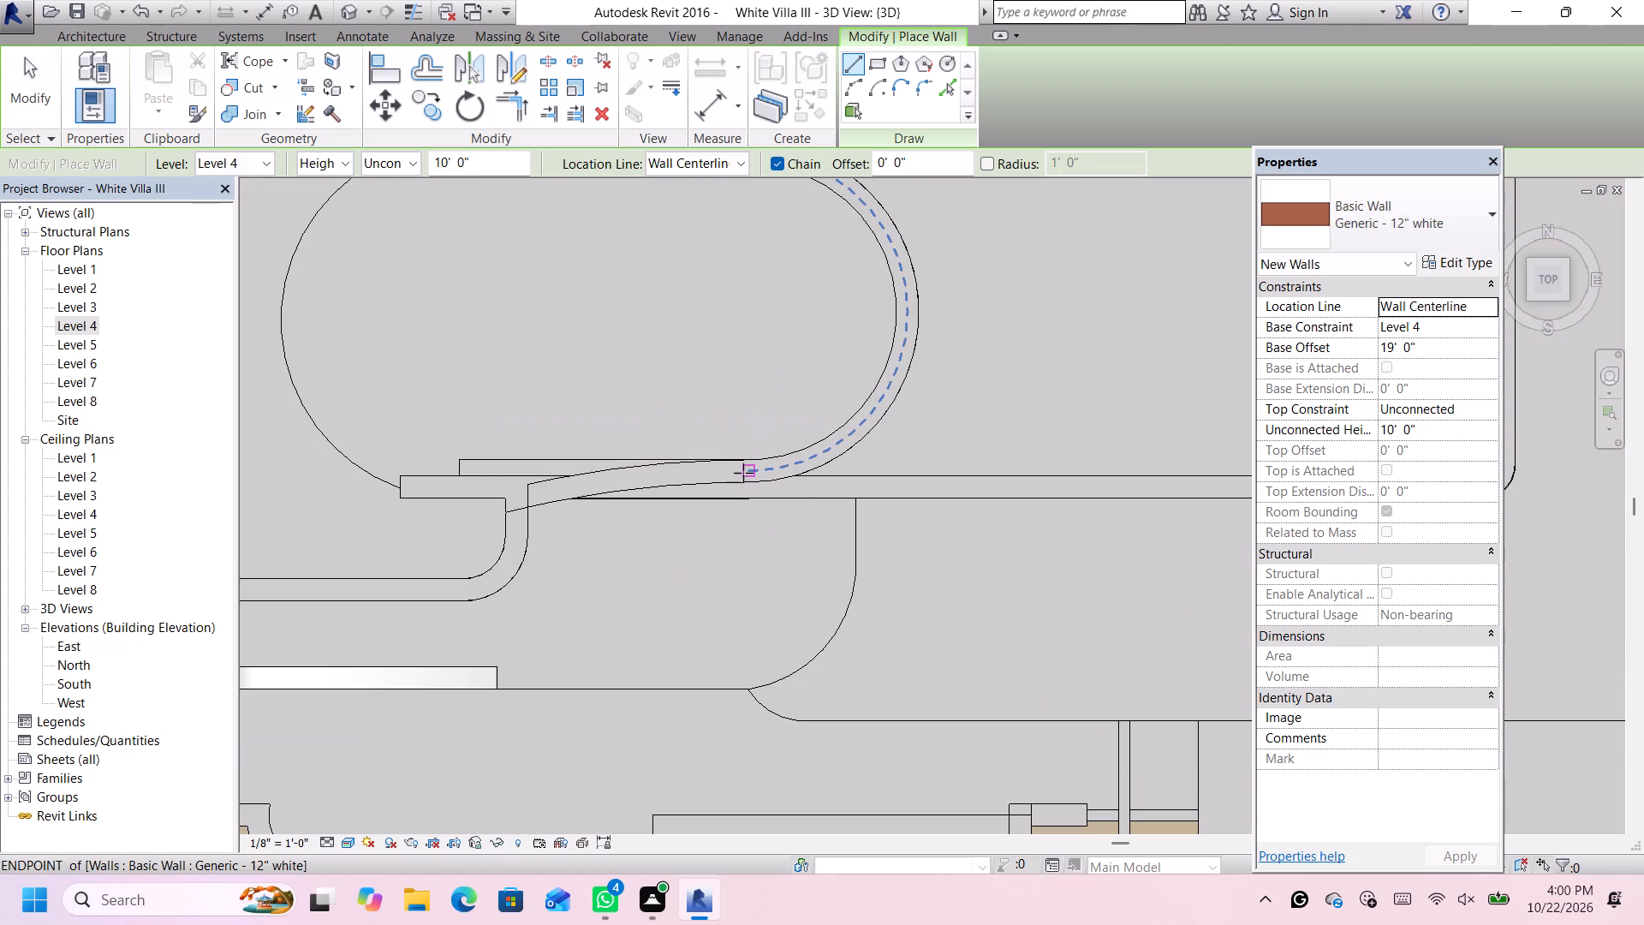
left_click(743, 472)
scroll(744, 470, "down", 5)
scroll(744, 470, "up", 1)
scroll(744, 470, "down", 4)
scroll(964, 471, "up", 1)
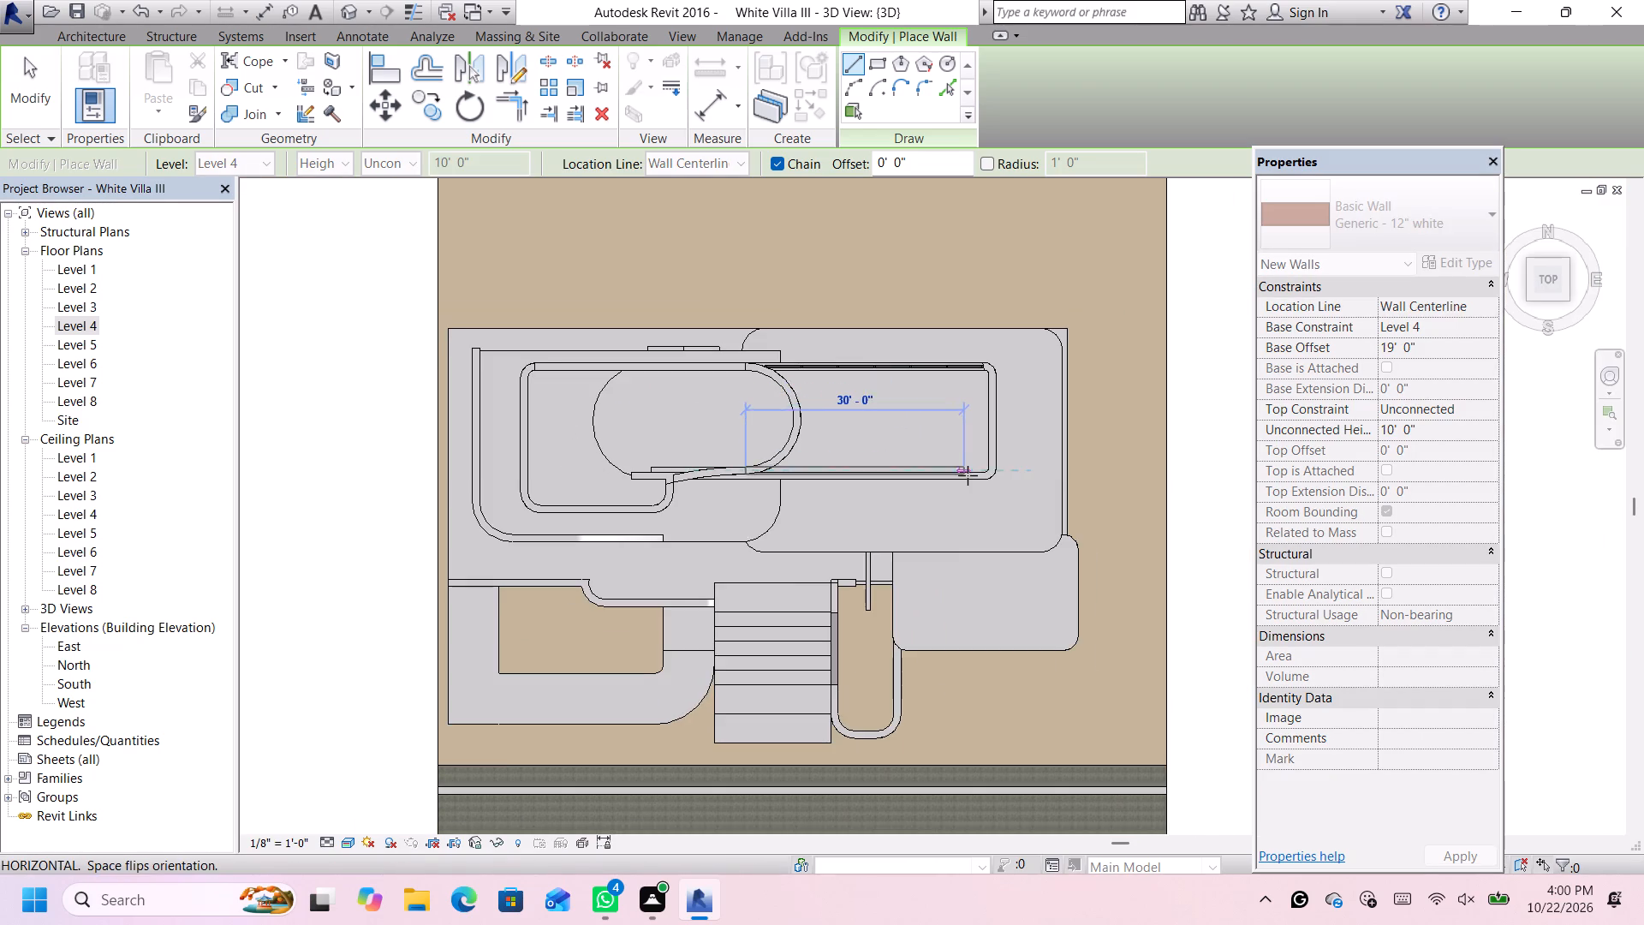
scroll(984, 477, "up", 3)
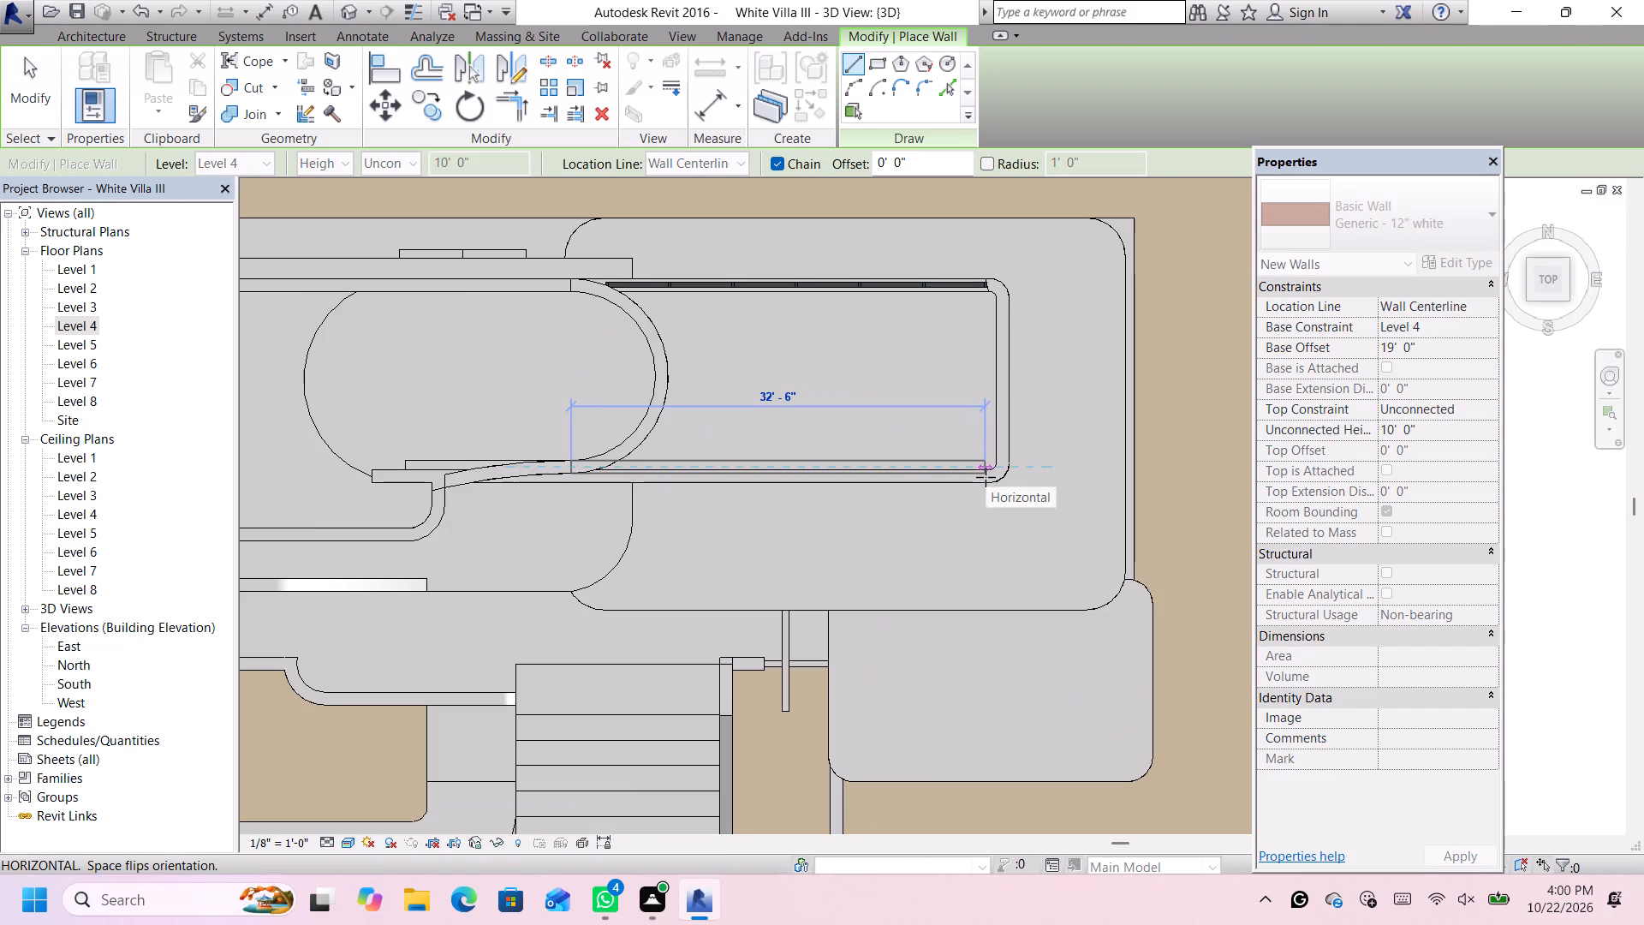
scroll(971, 477, "up", 7)
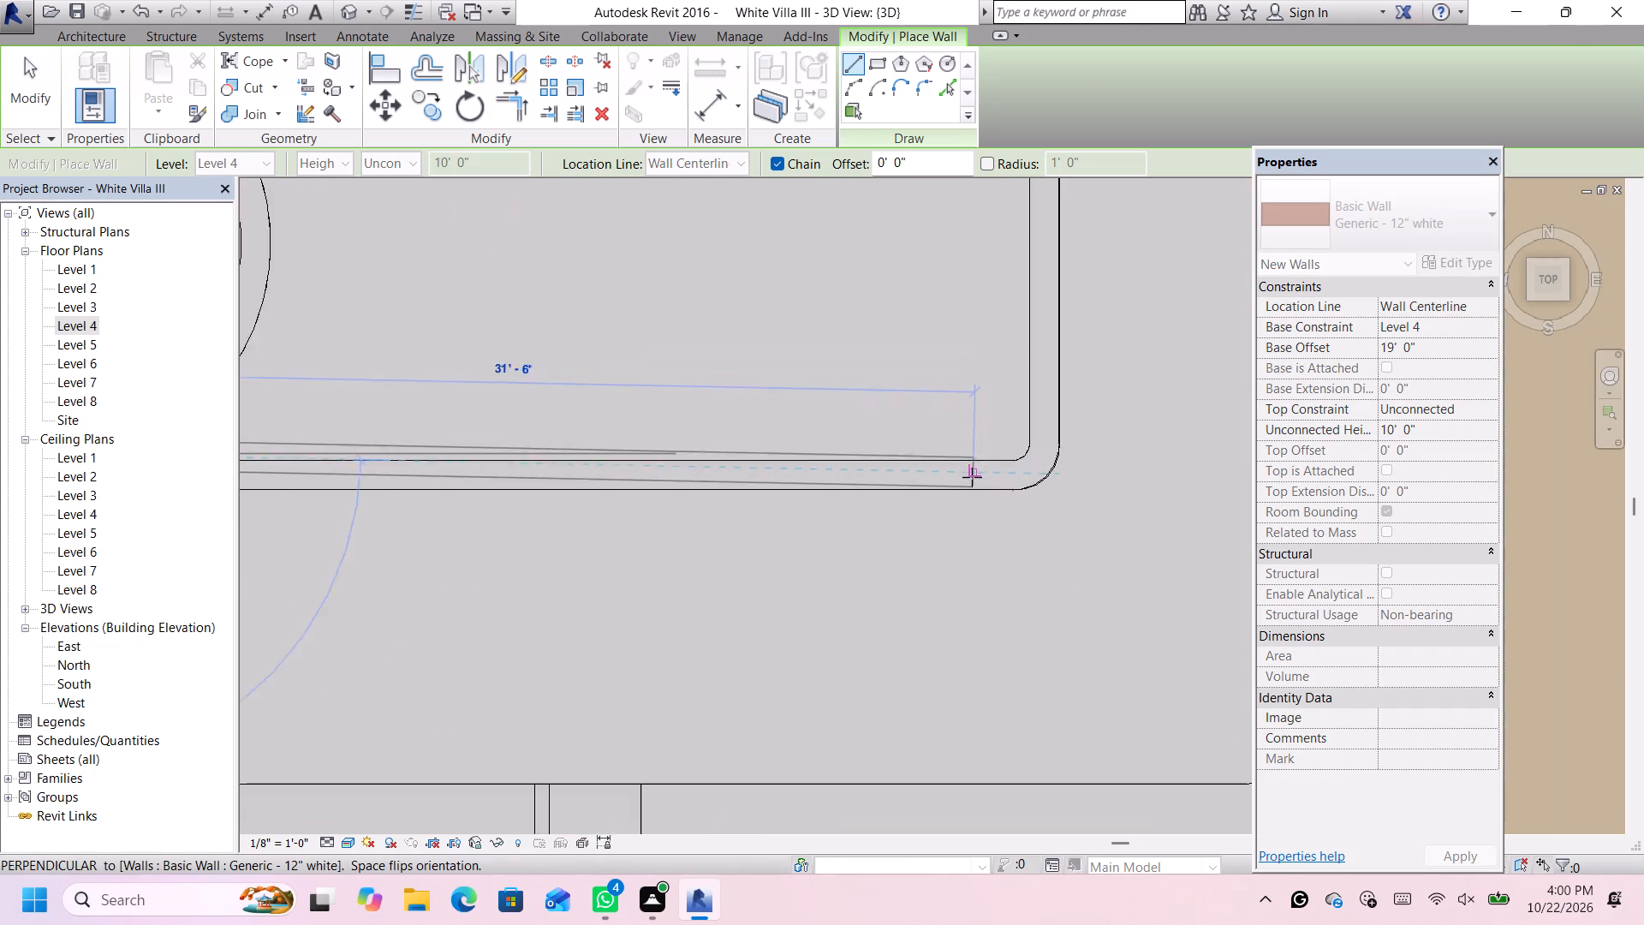
scroll(1005, 457, "up", 2)
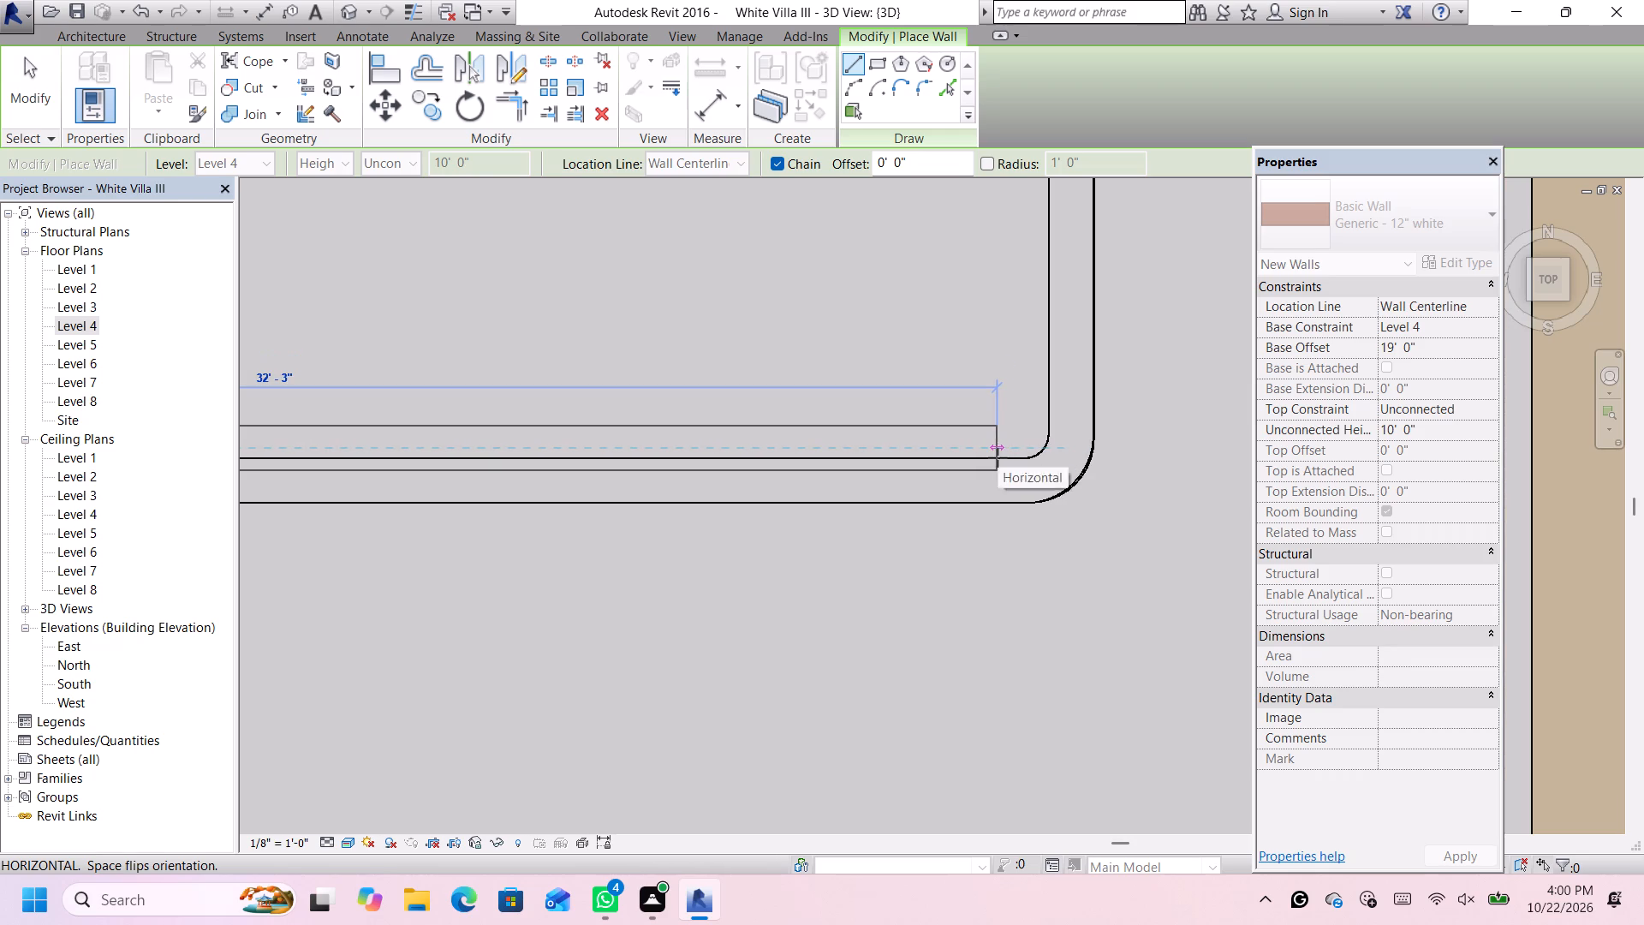
left_click(998, 457)
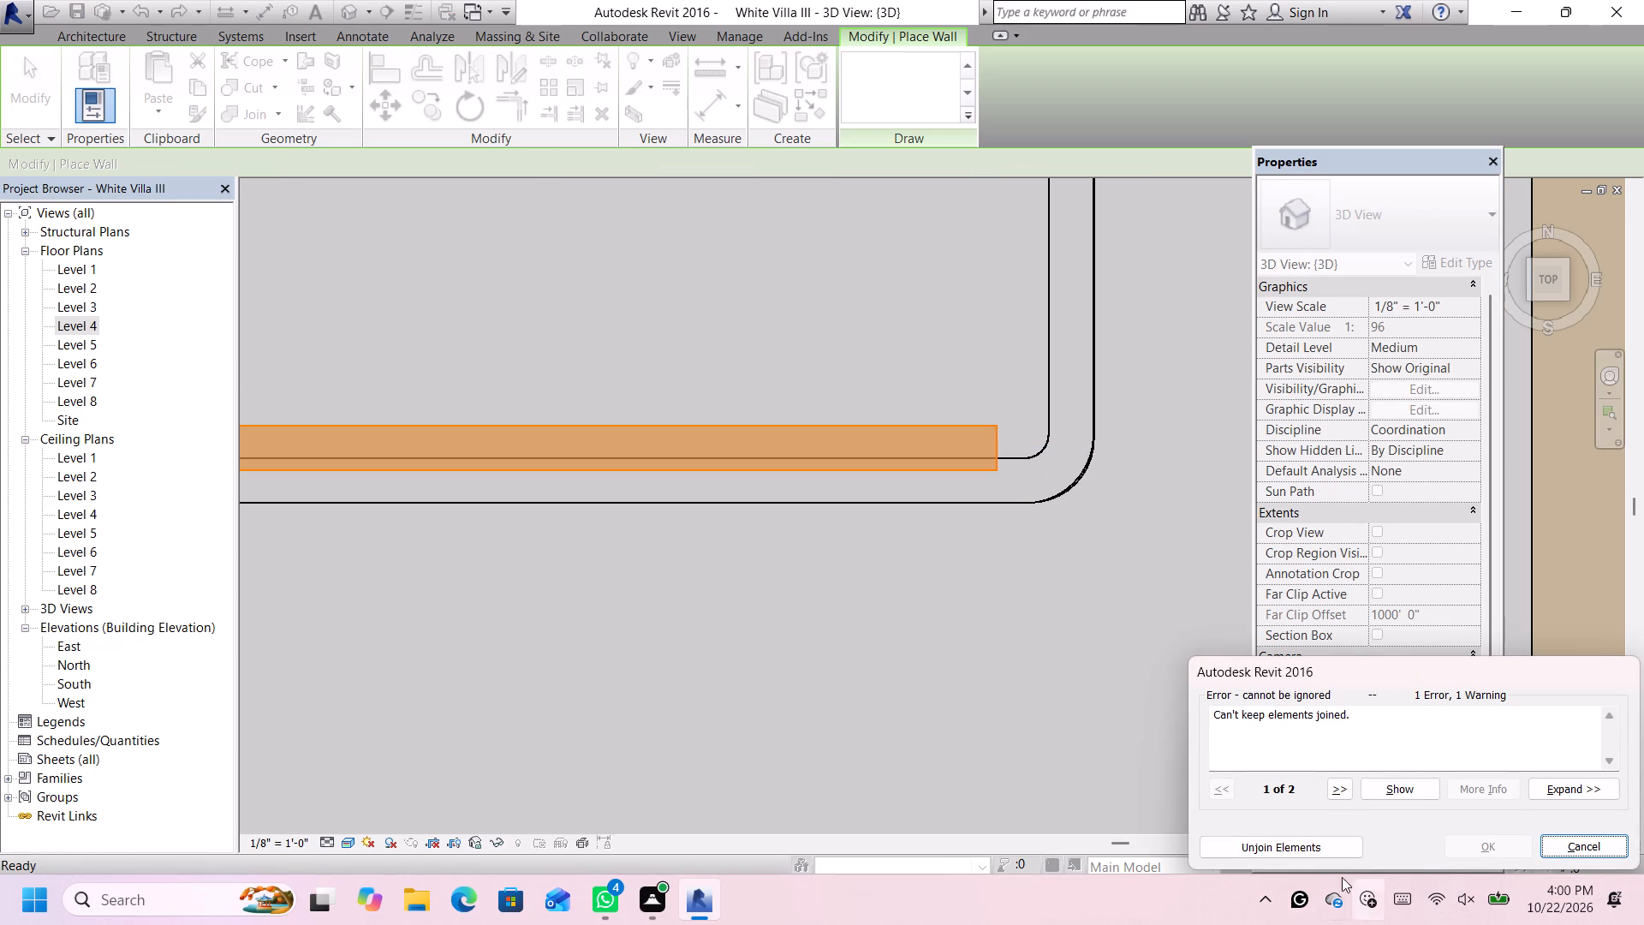
left_click(1311, 850)
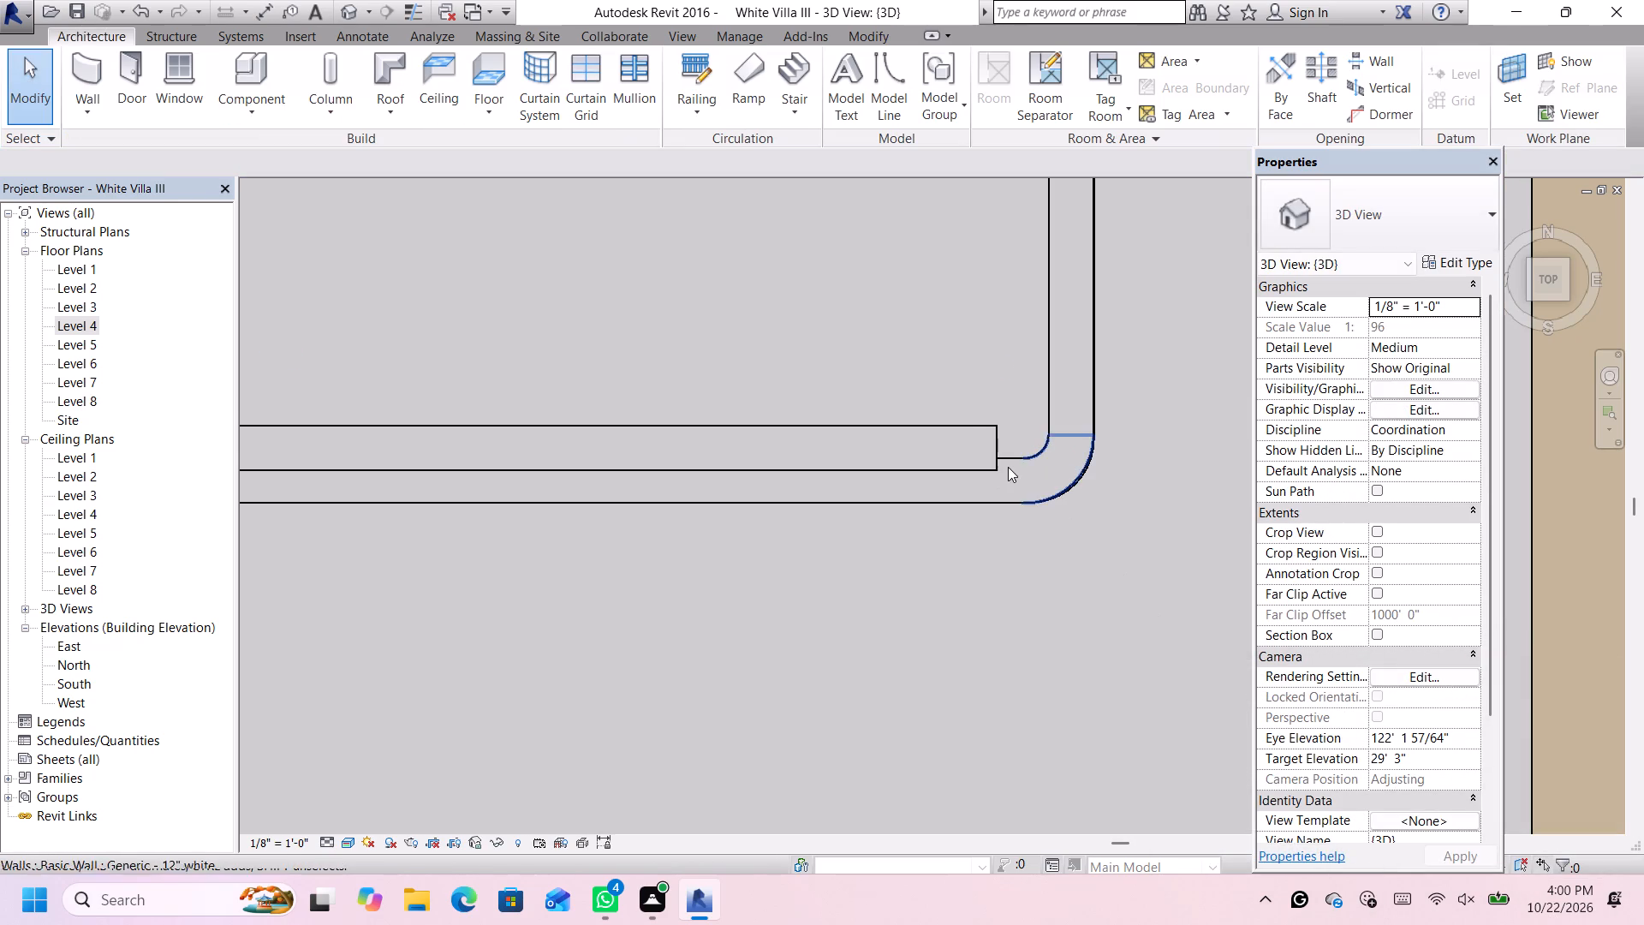
Set the new straight wall's base constraint to Level 6 and its base offset to 0, then deselect it.
scroll(969, 440, "down", 1)
left_click(974, 435)
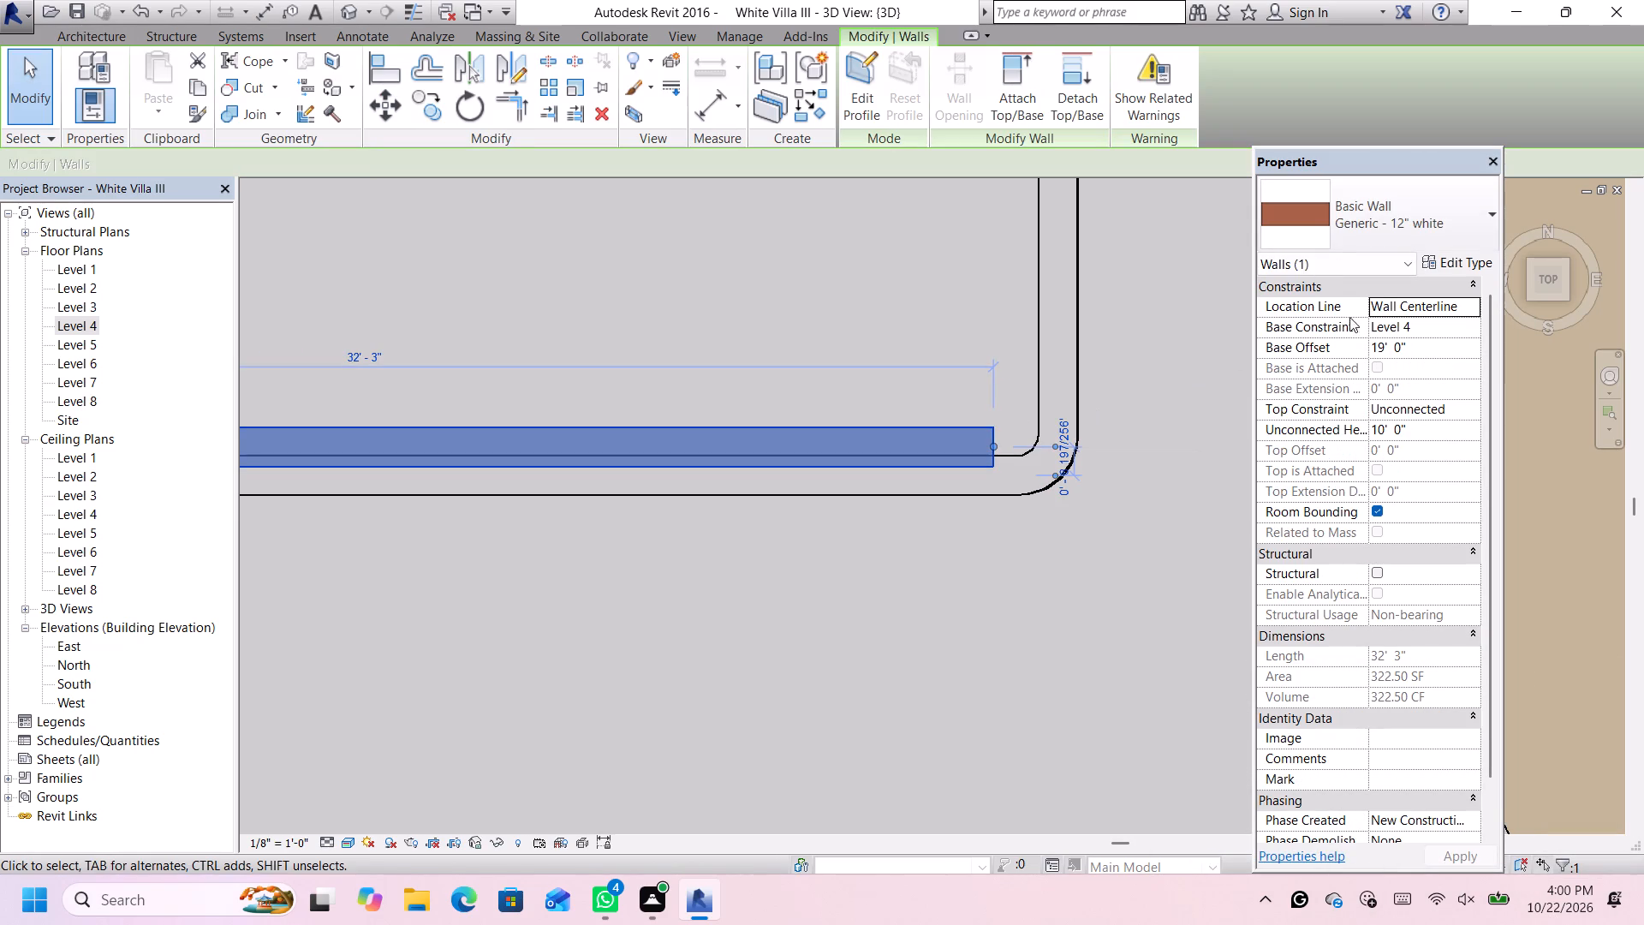
scroll(1052, 440, "down", 7)
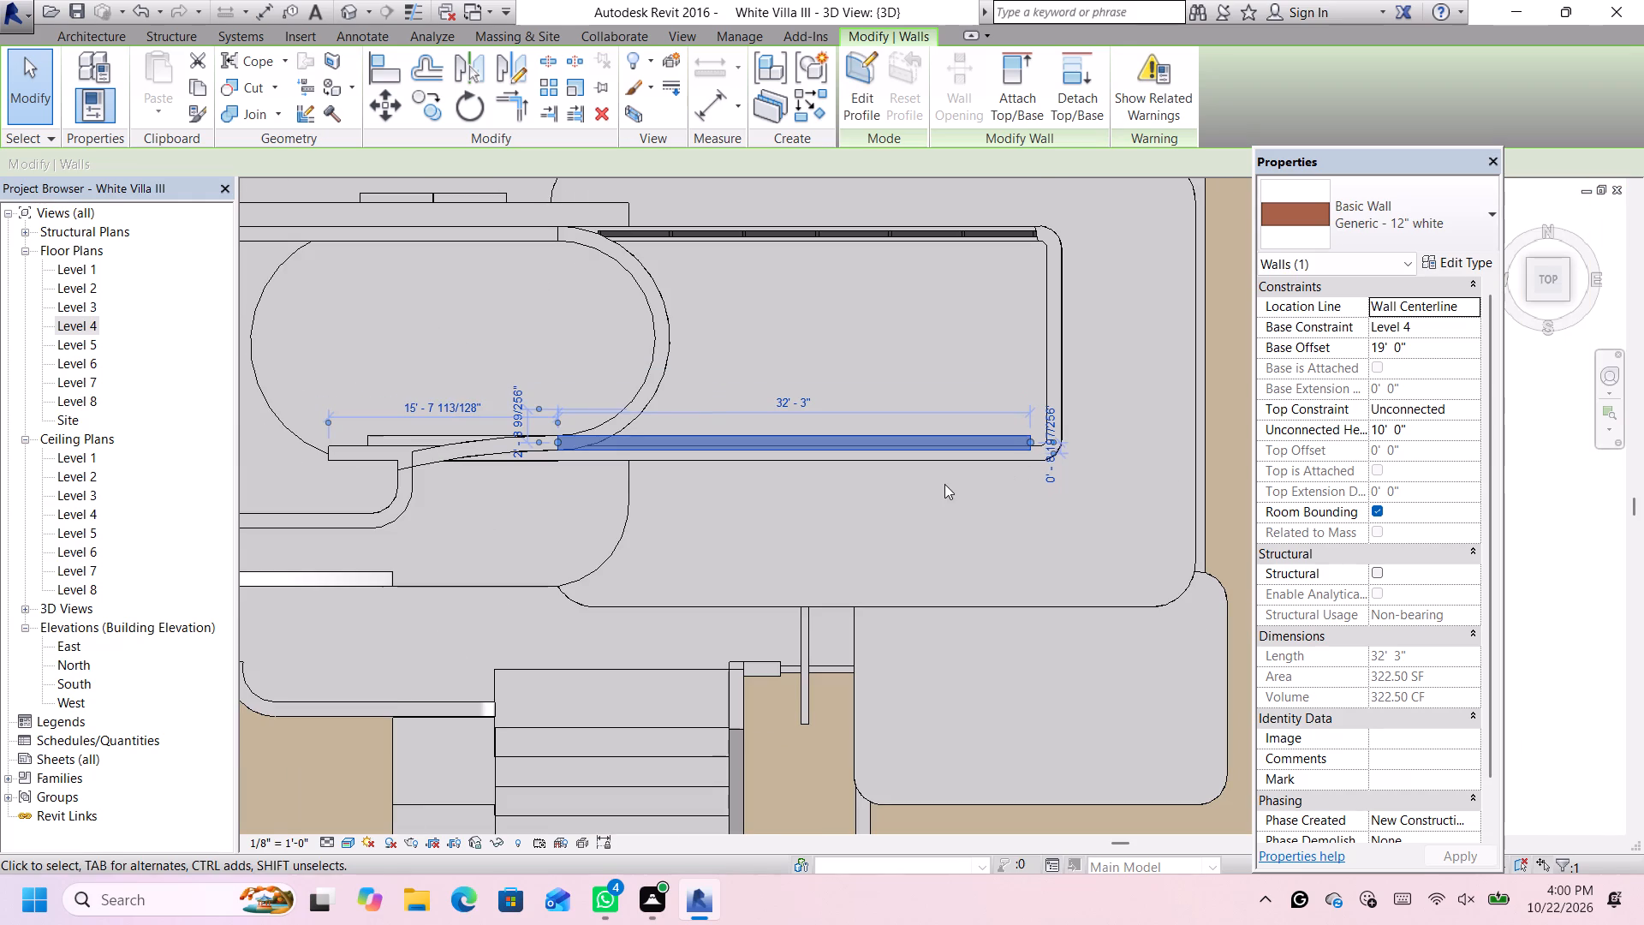
left_click(1474, 326)
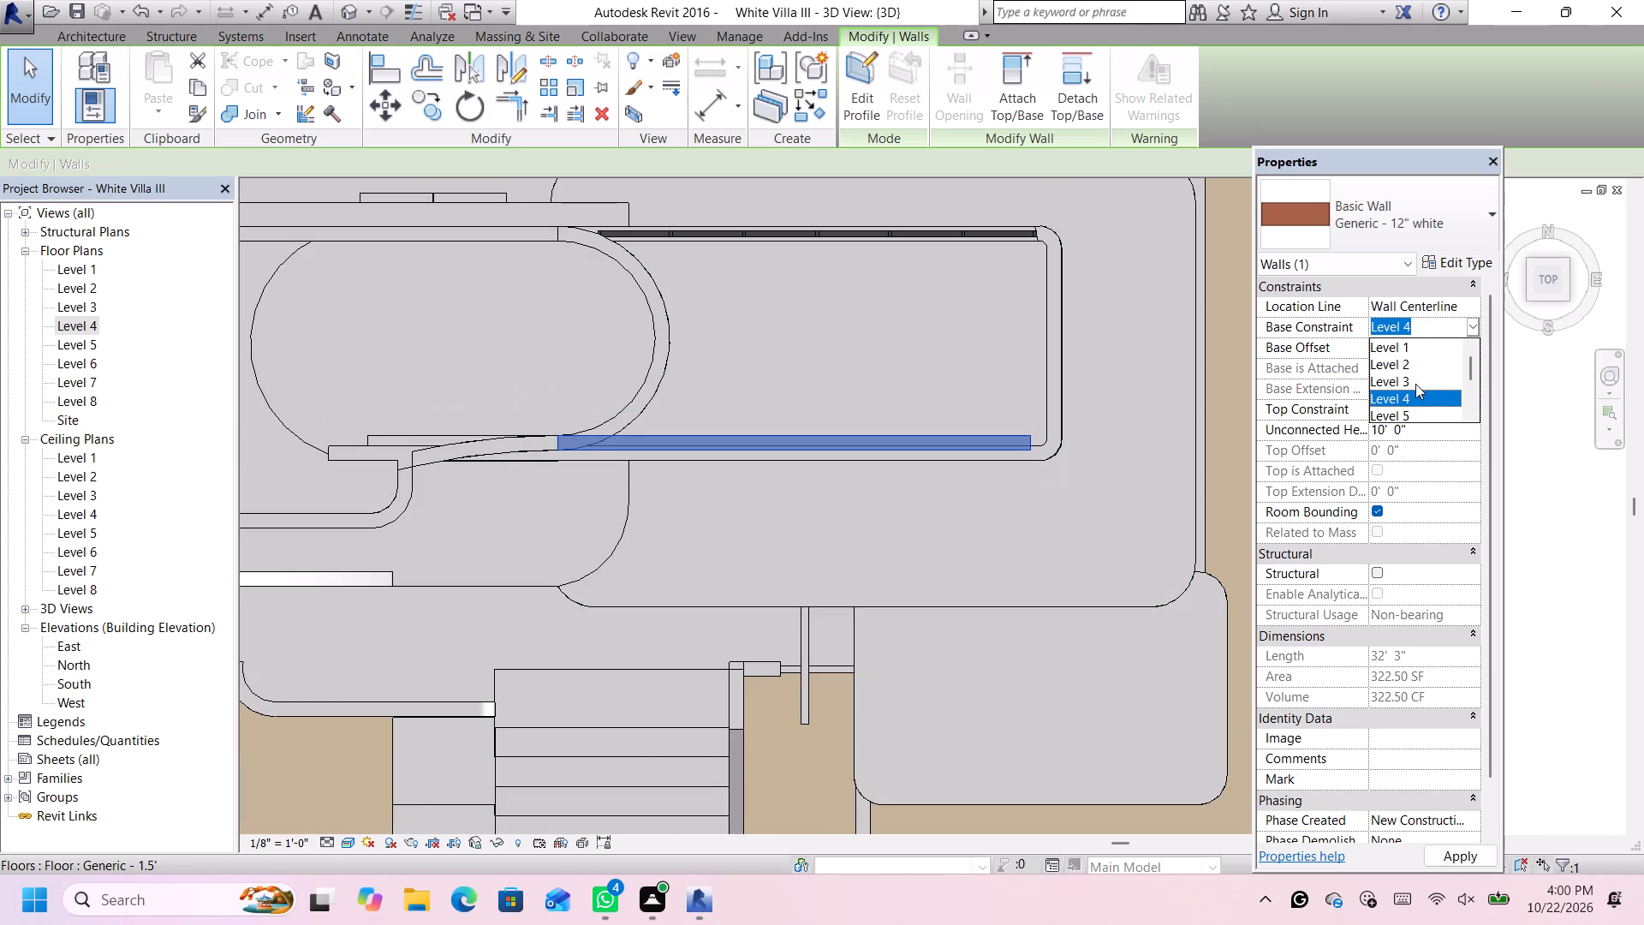
scroll(1415, 384, "down", 1)
left_click(1414, 382)
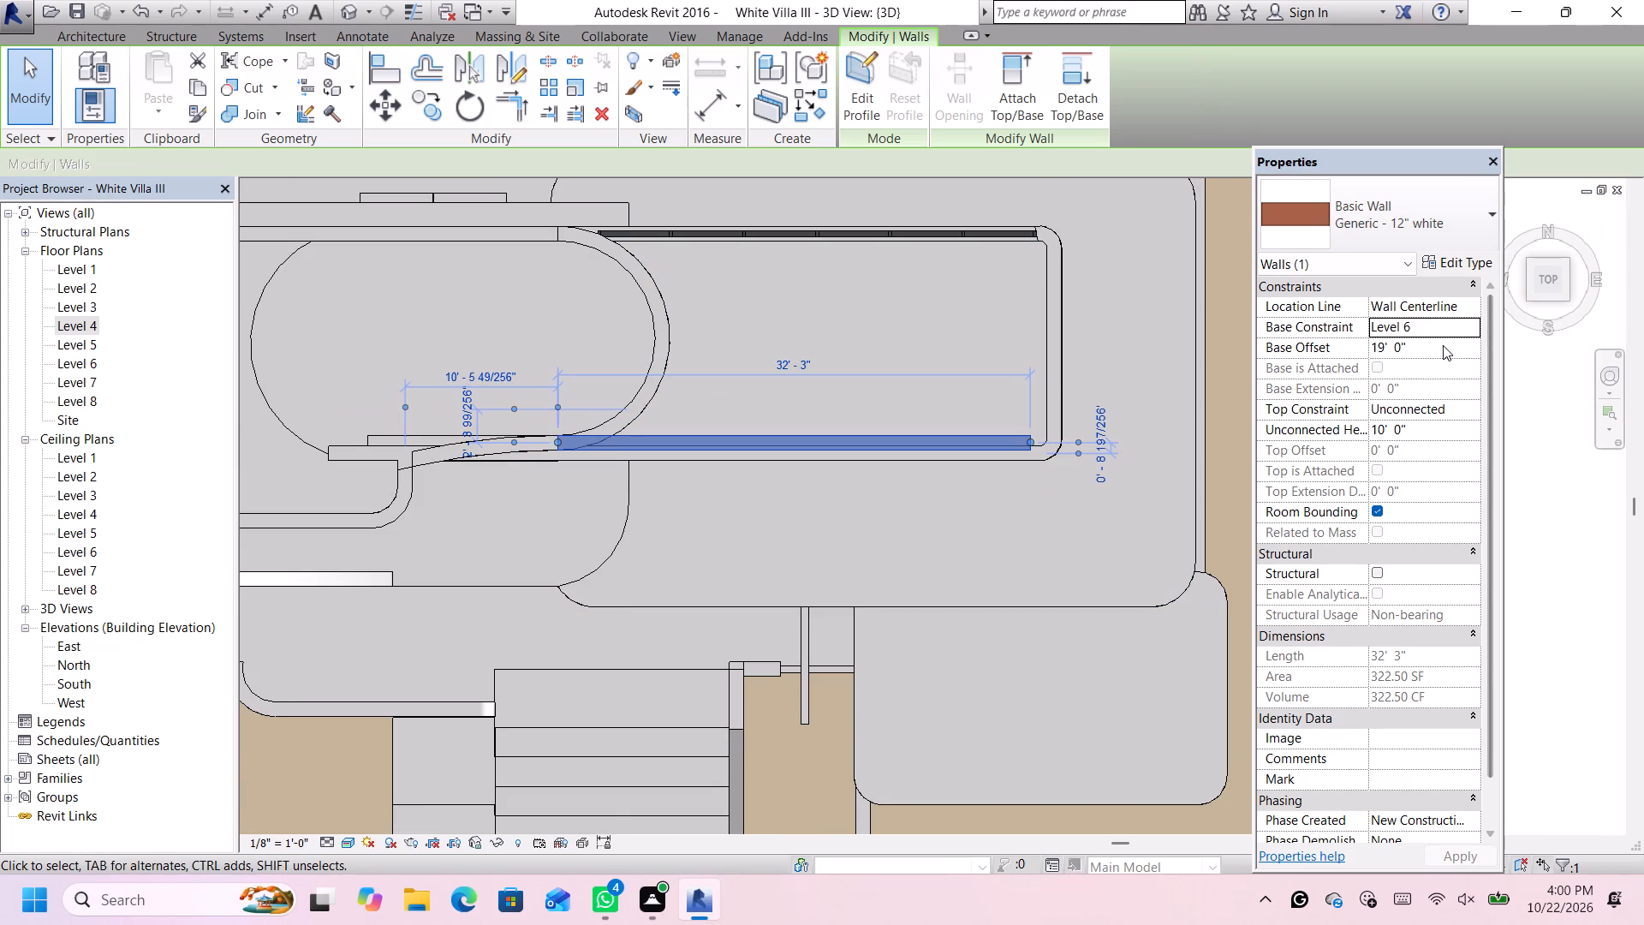
left_click(1441, 349)
key("BackSpace")
key("0")
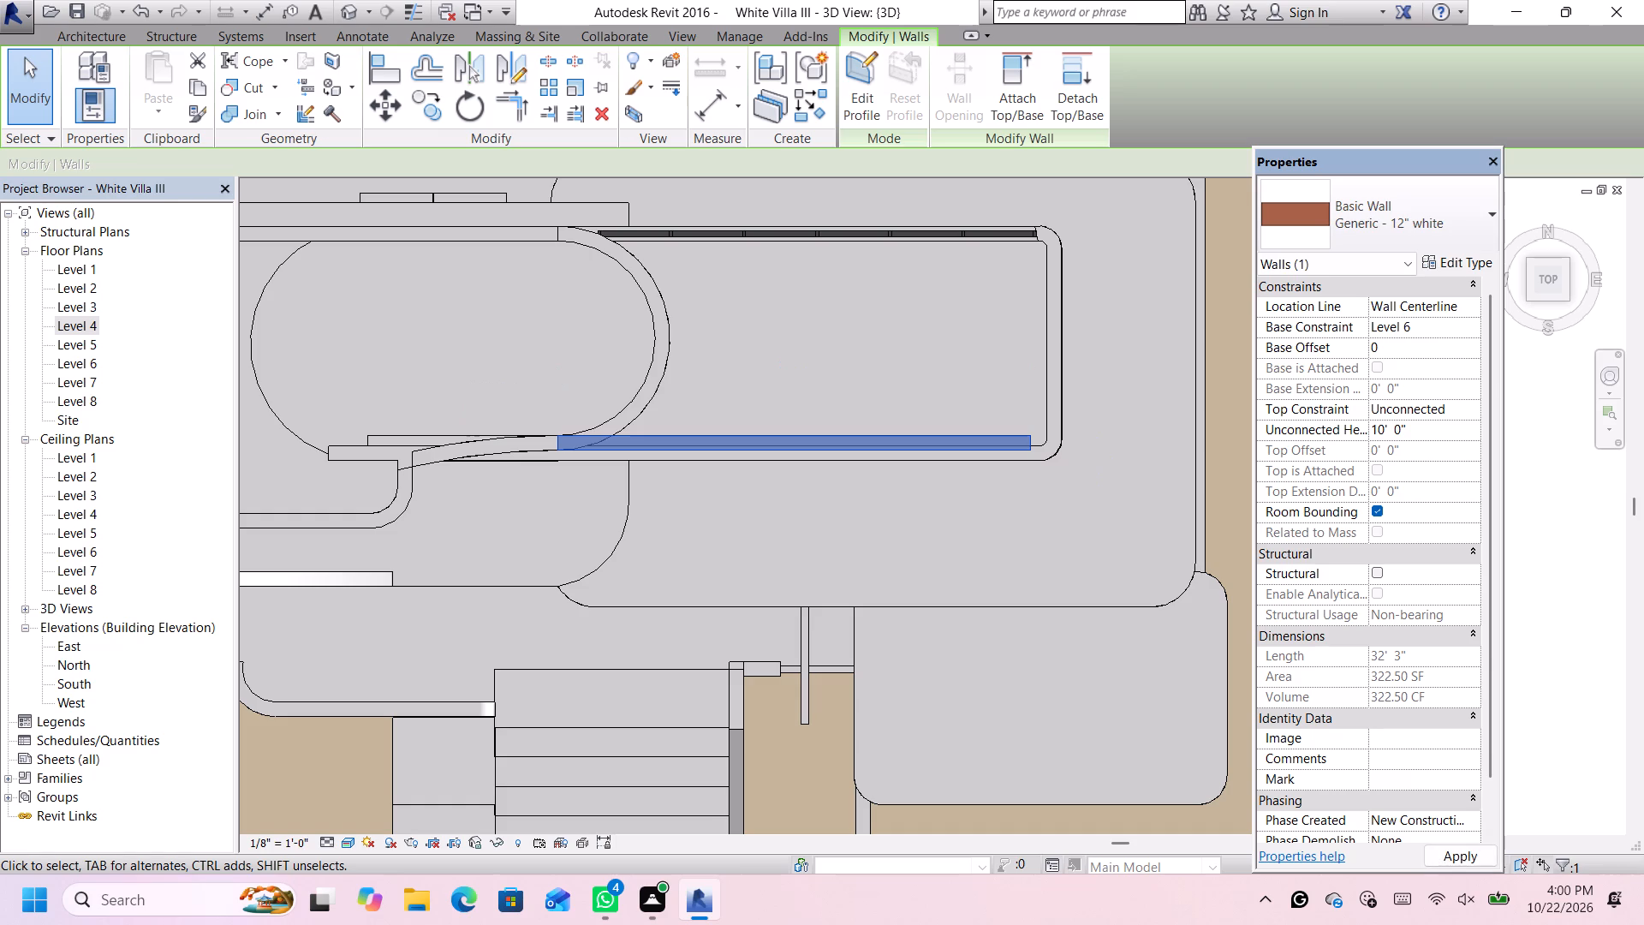
key("Return")
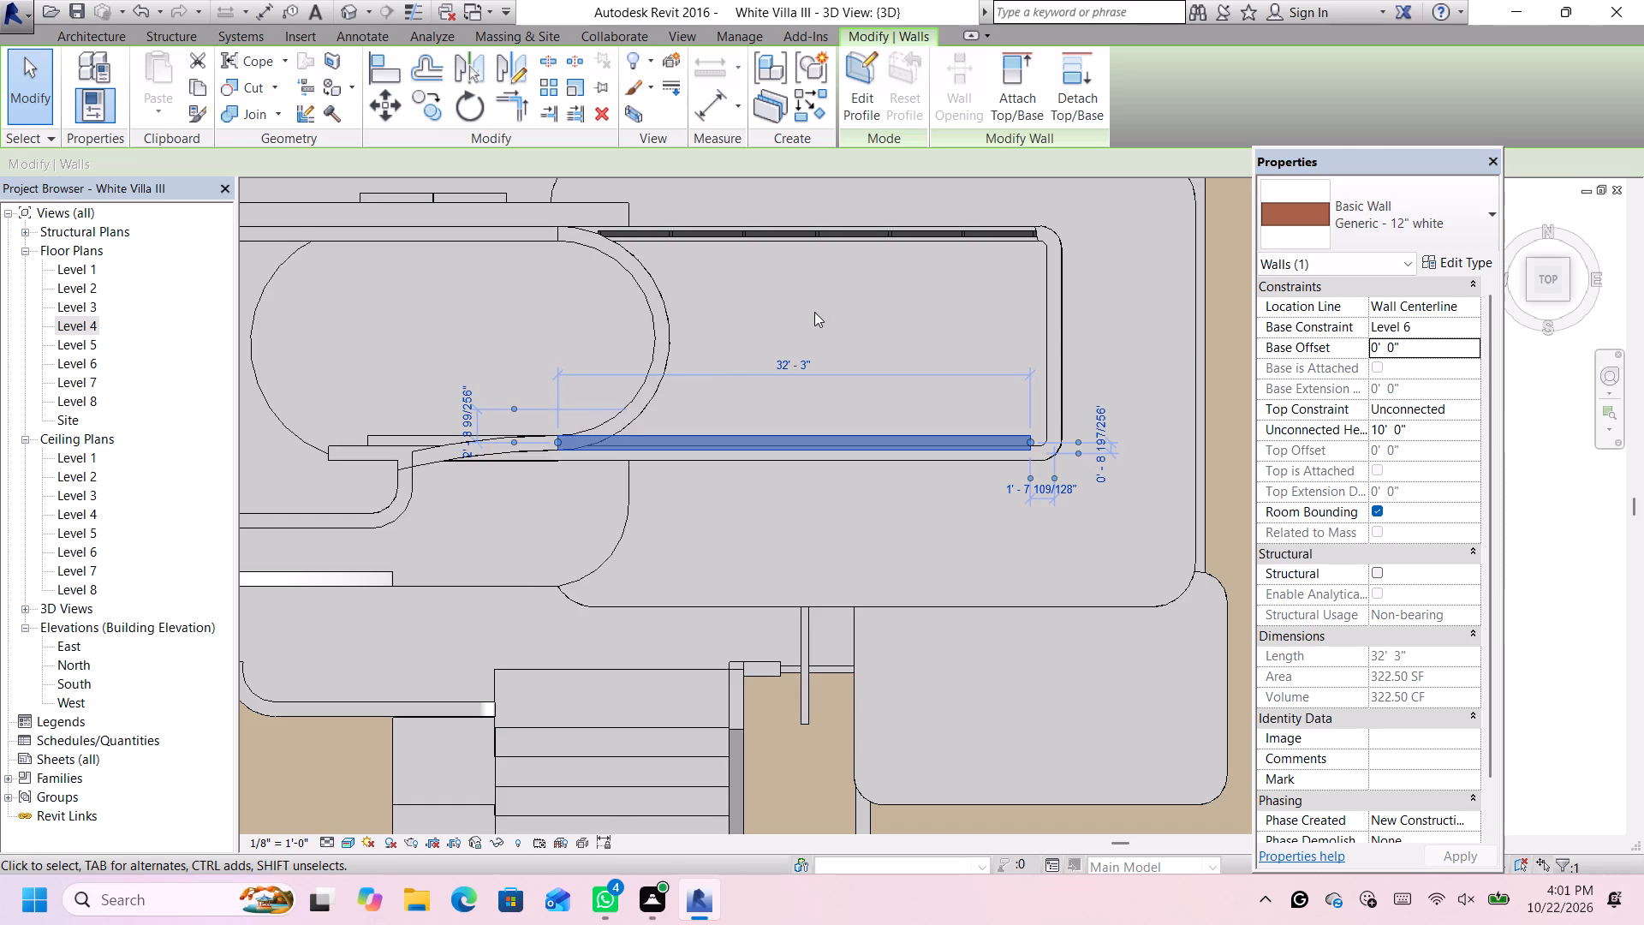
scroll(633, 373, "down", 1)
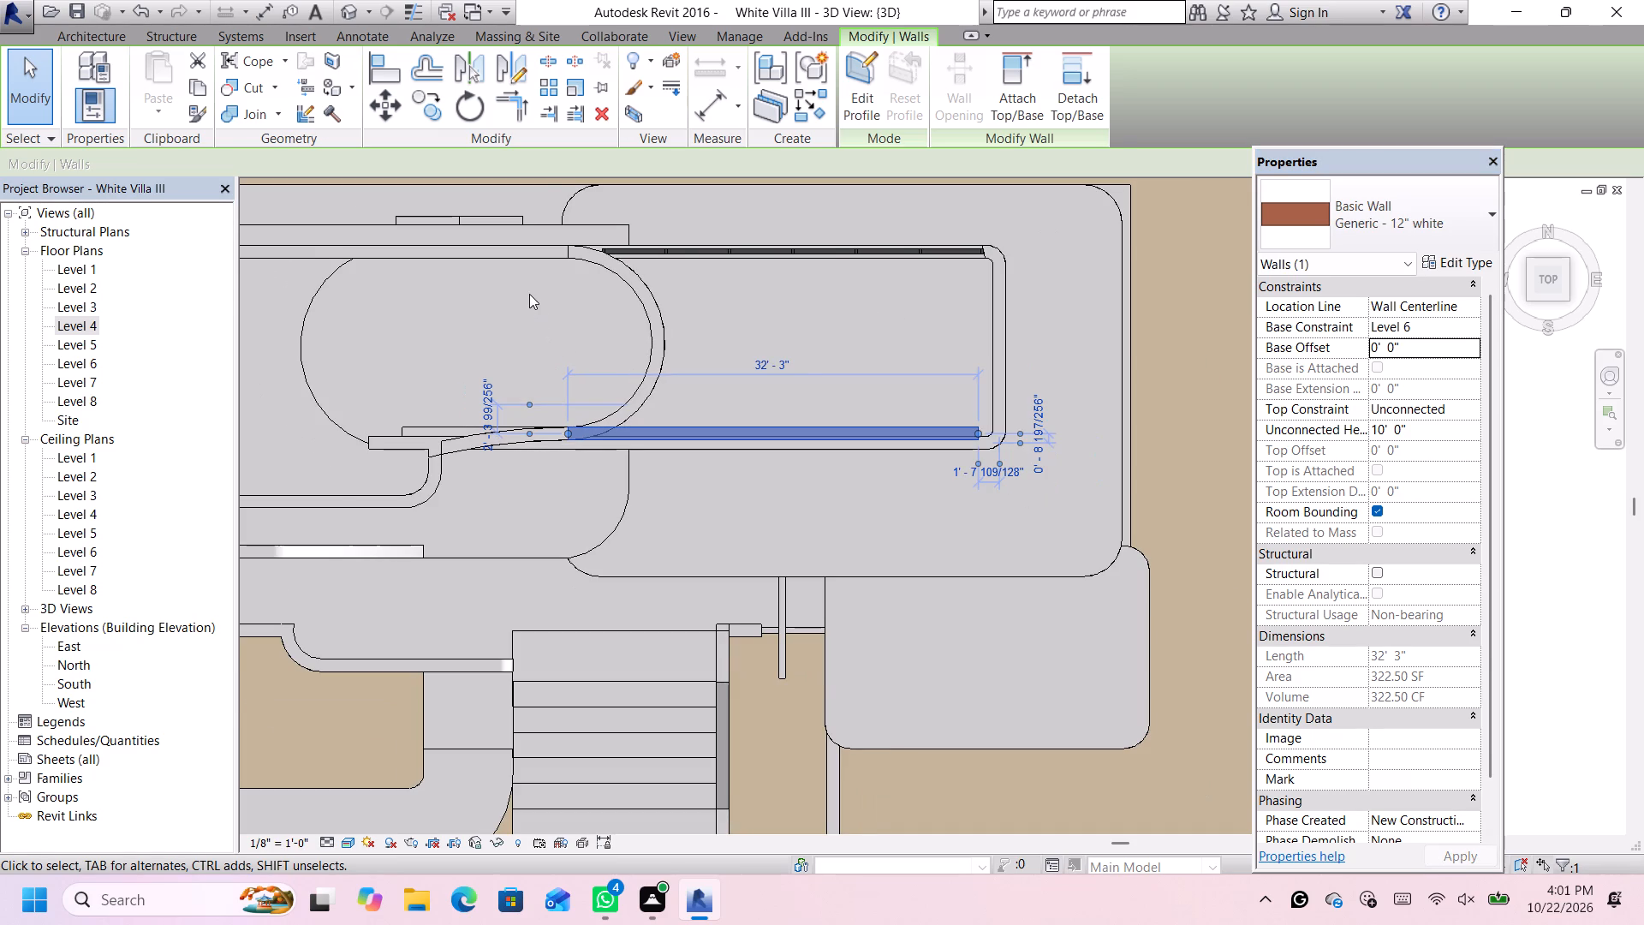
scroll(529, 294, "up", 2)
scroll(616, 324, "down", 1)
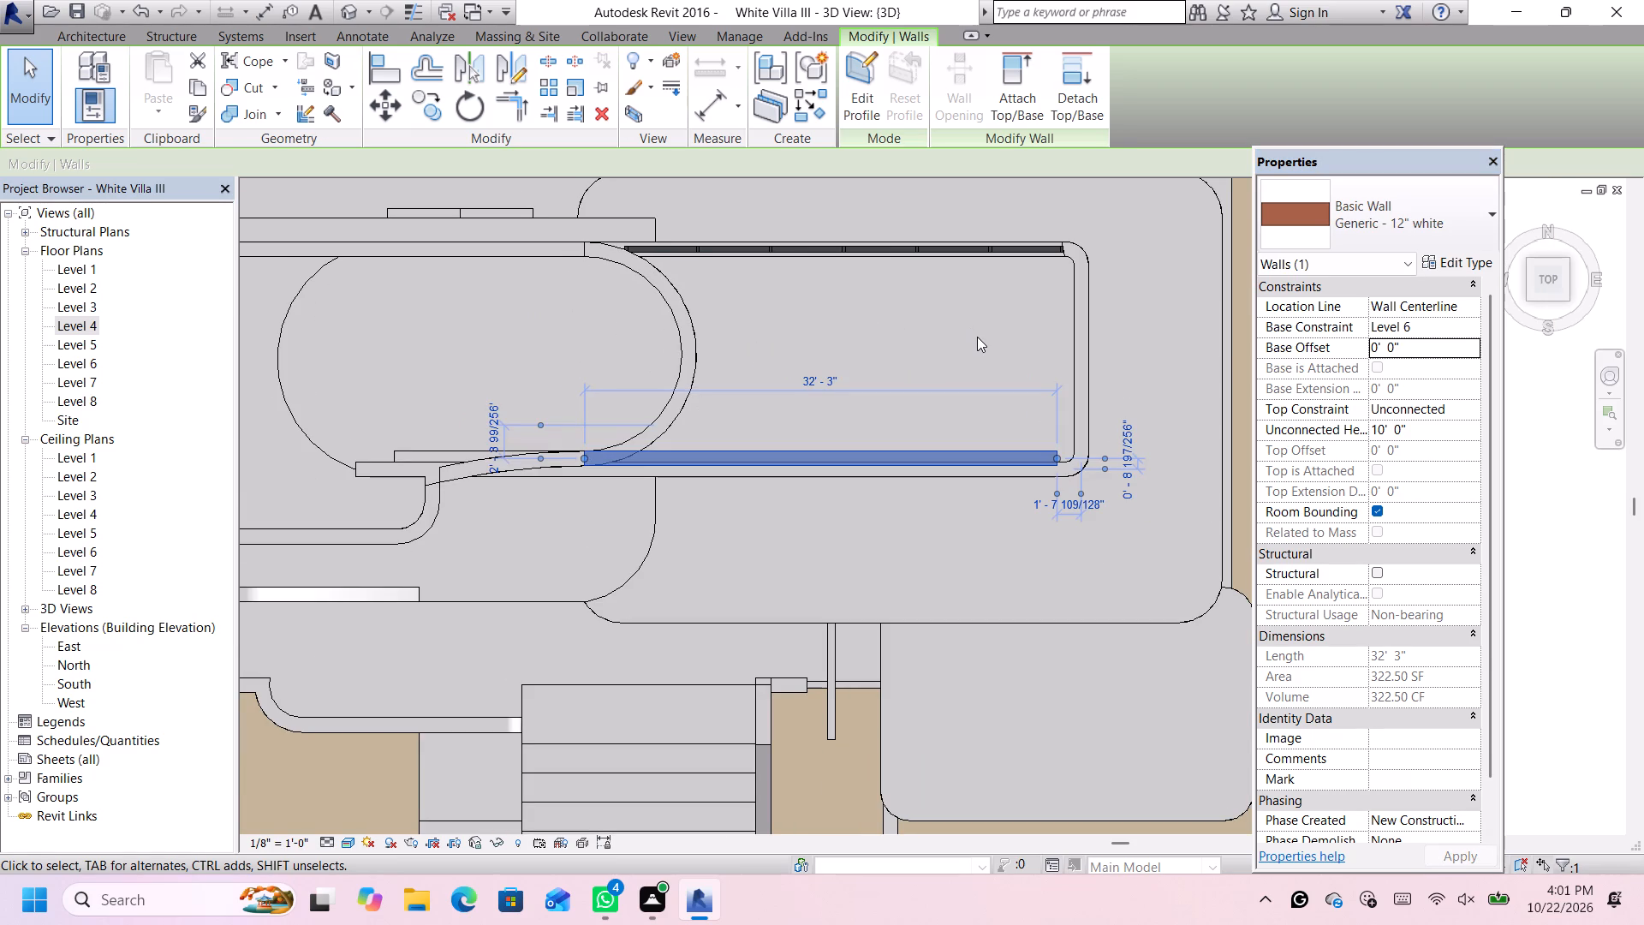
left_click(978, 337)
Draw a small start-end-radius arc wall in Generic - 12" white from the straight wall's east end, rounding the slab's southeast corner.
left_click(86, 69)
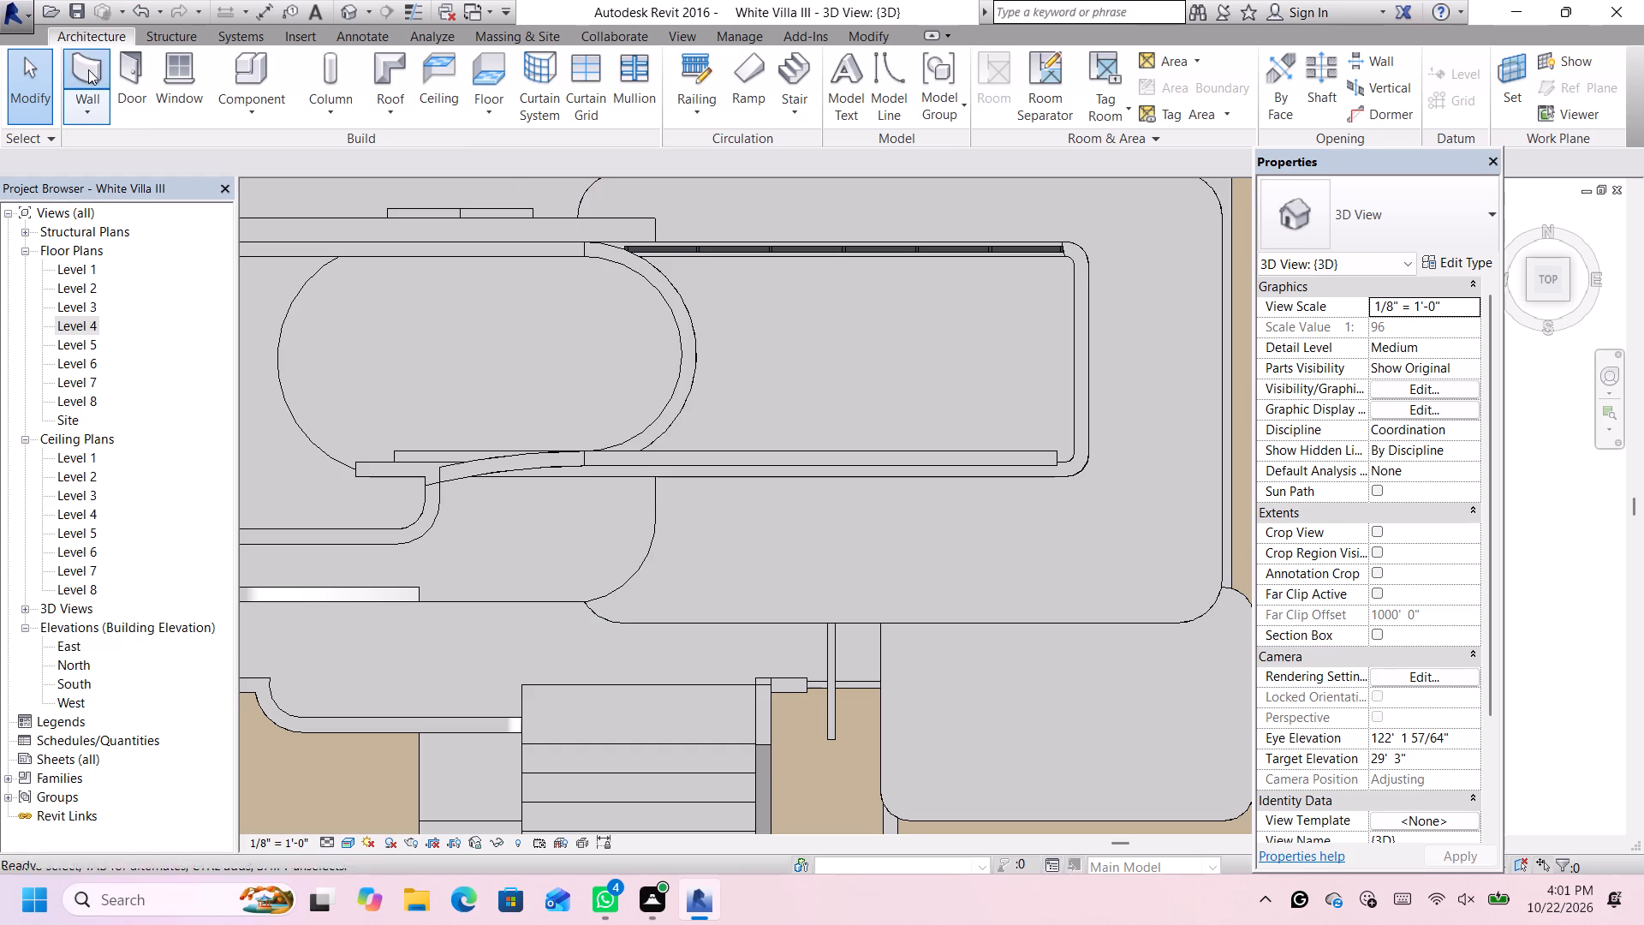
scroll(1066, 277, "up", 5)
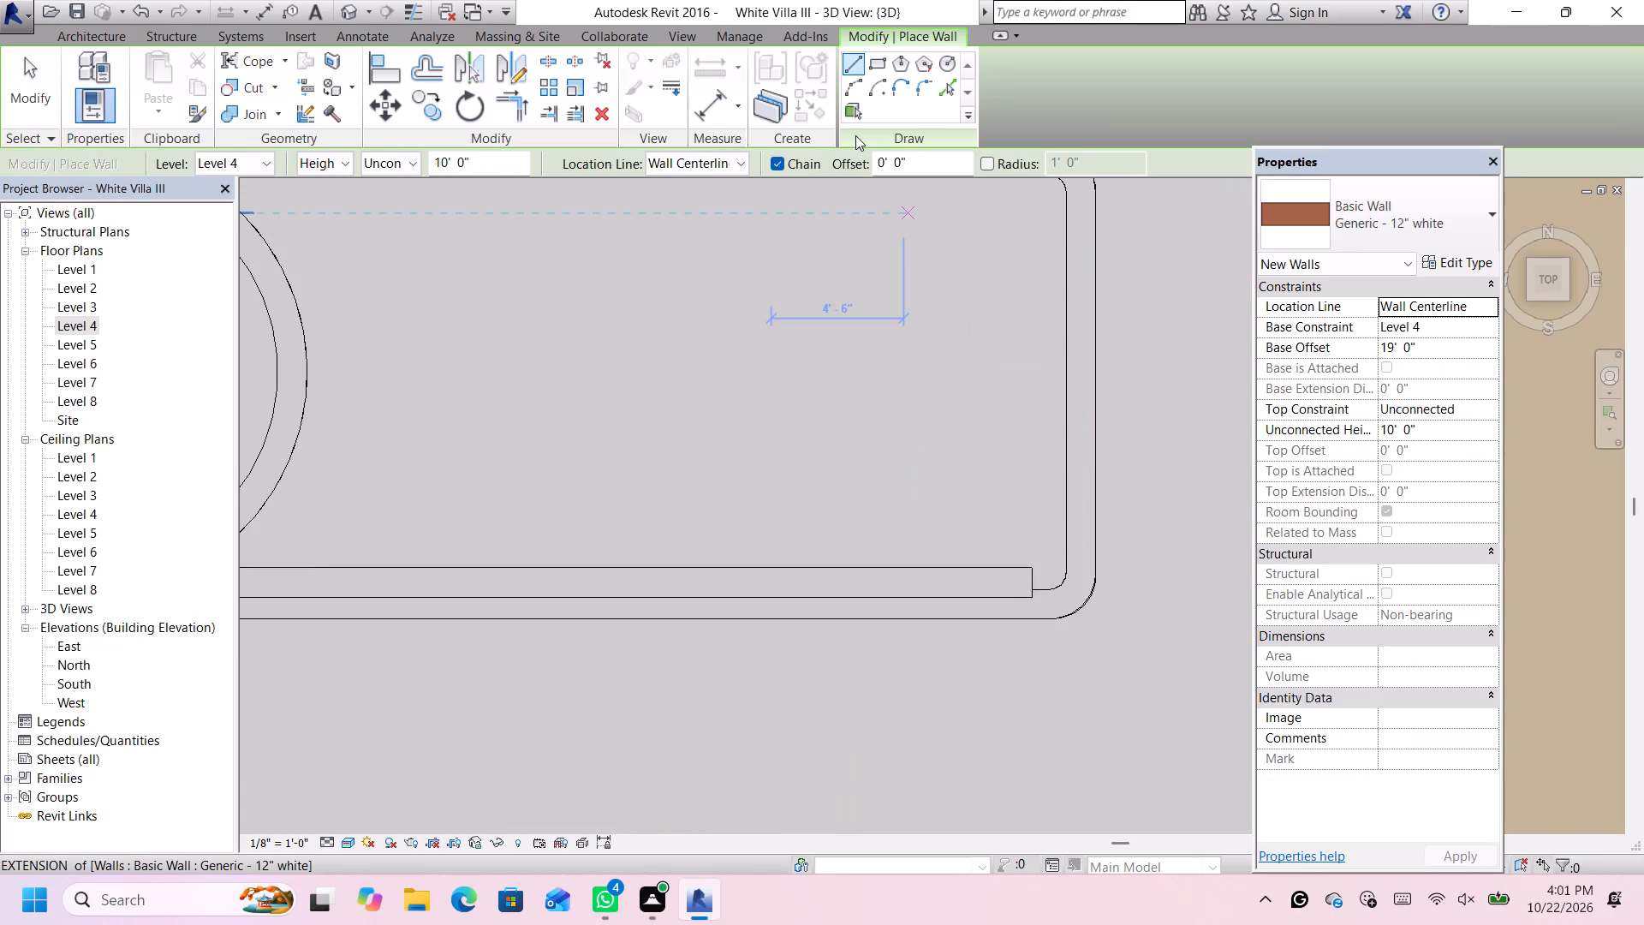
left_click(856, 91)
scroll(1129, 642, "up", 4)
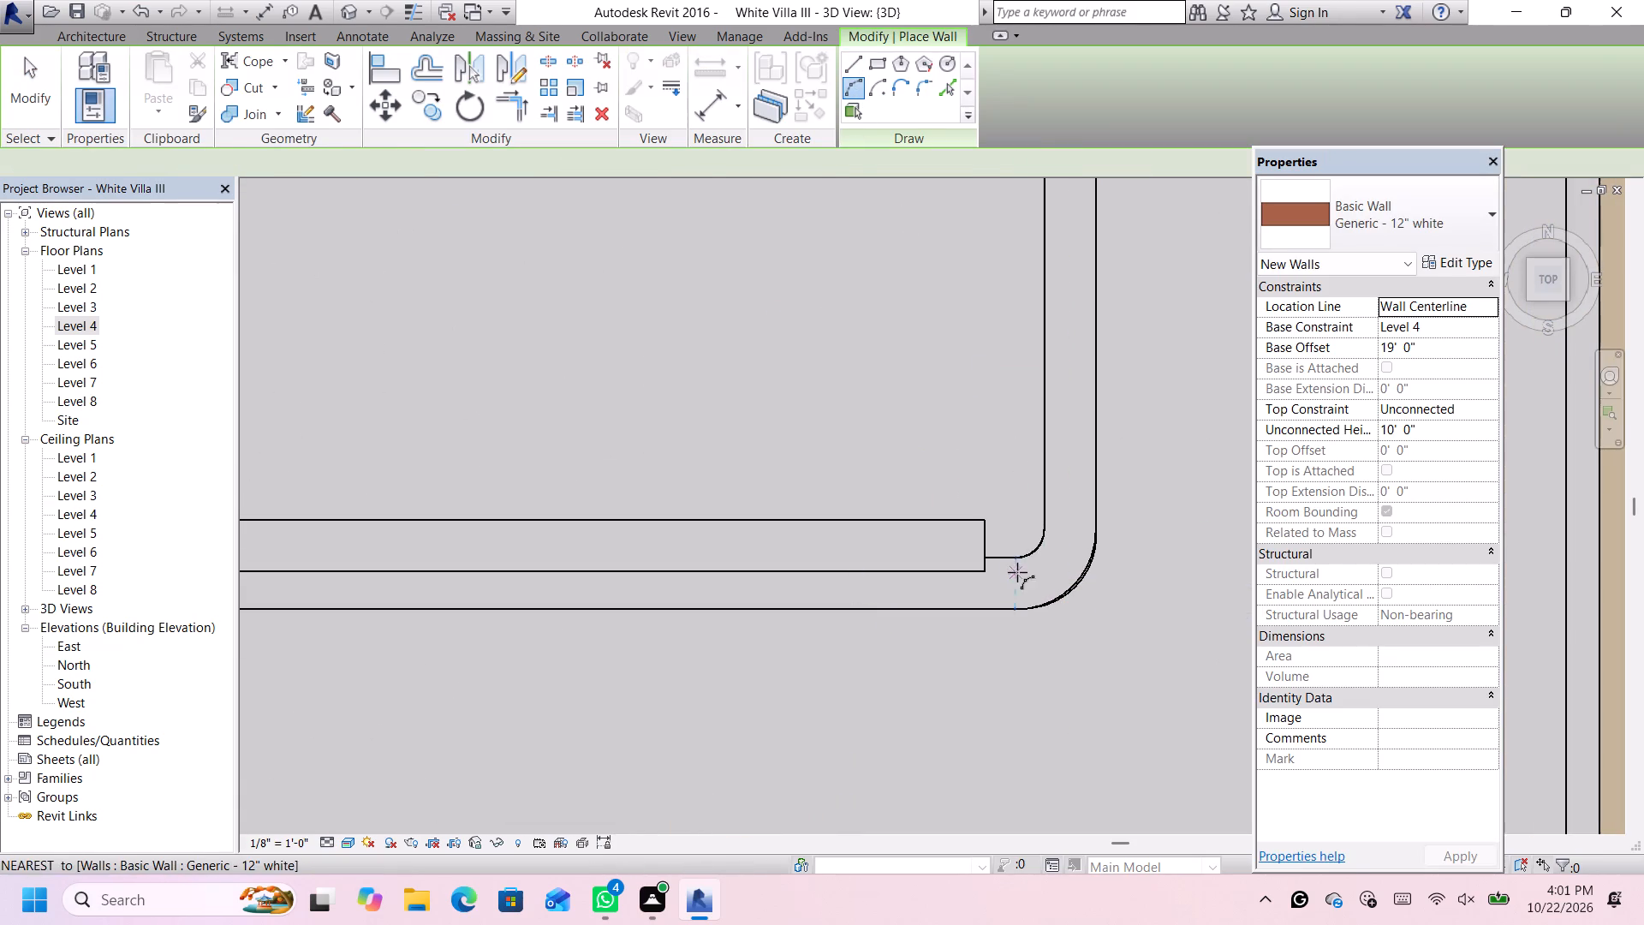
left_click(985, 547)
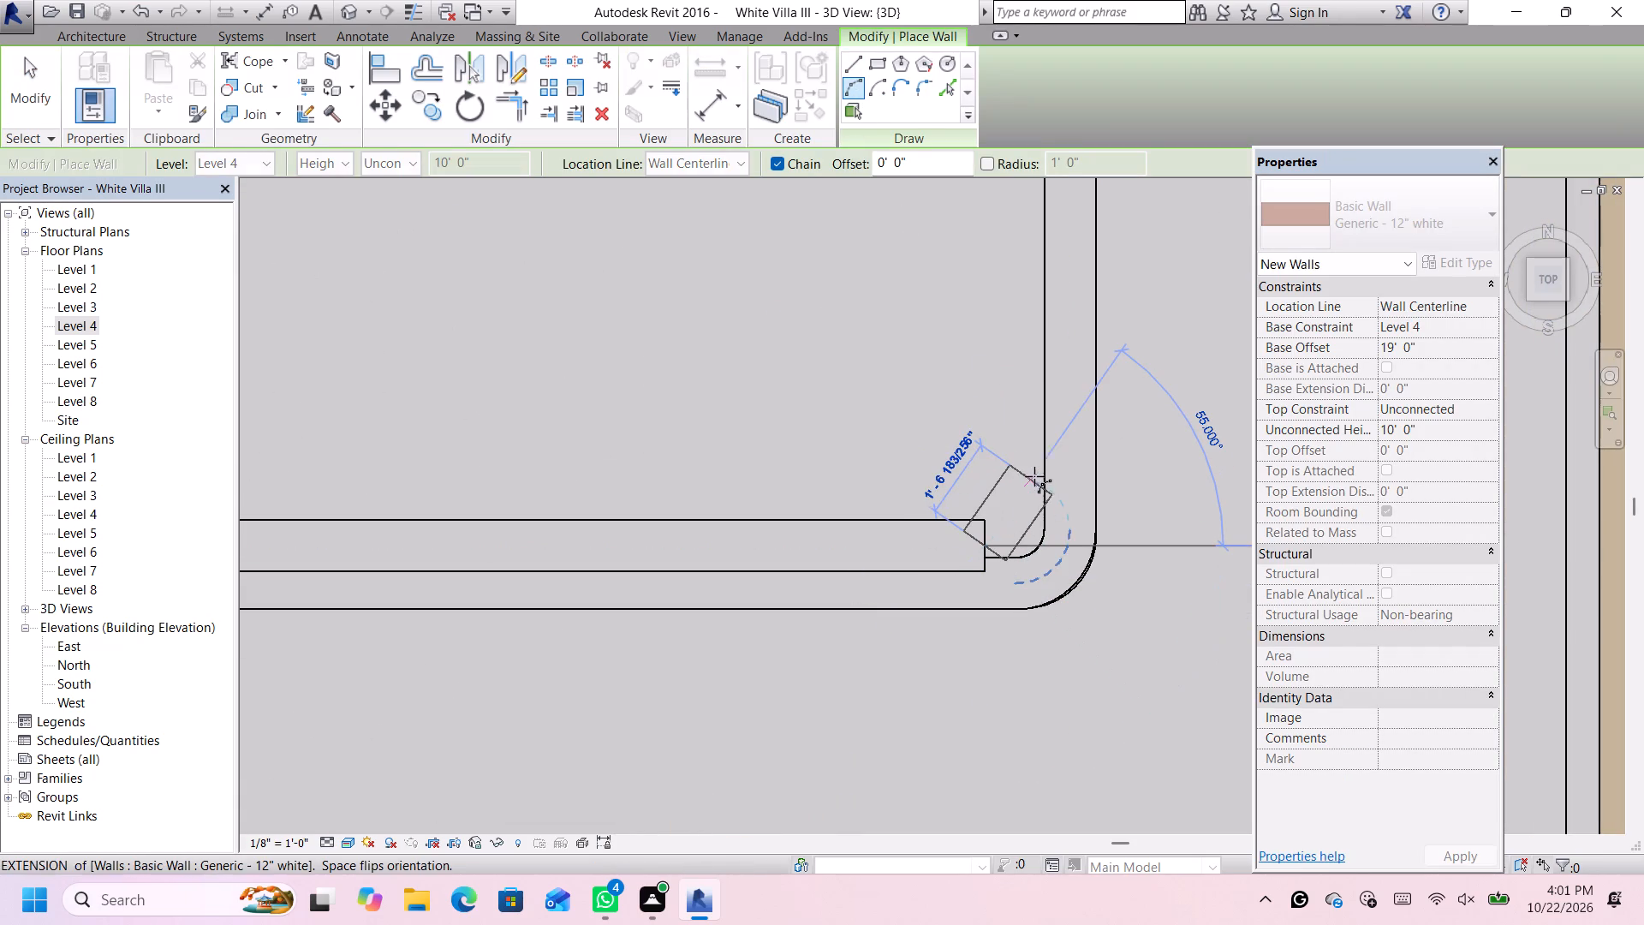
left_click(1033, 483)
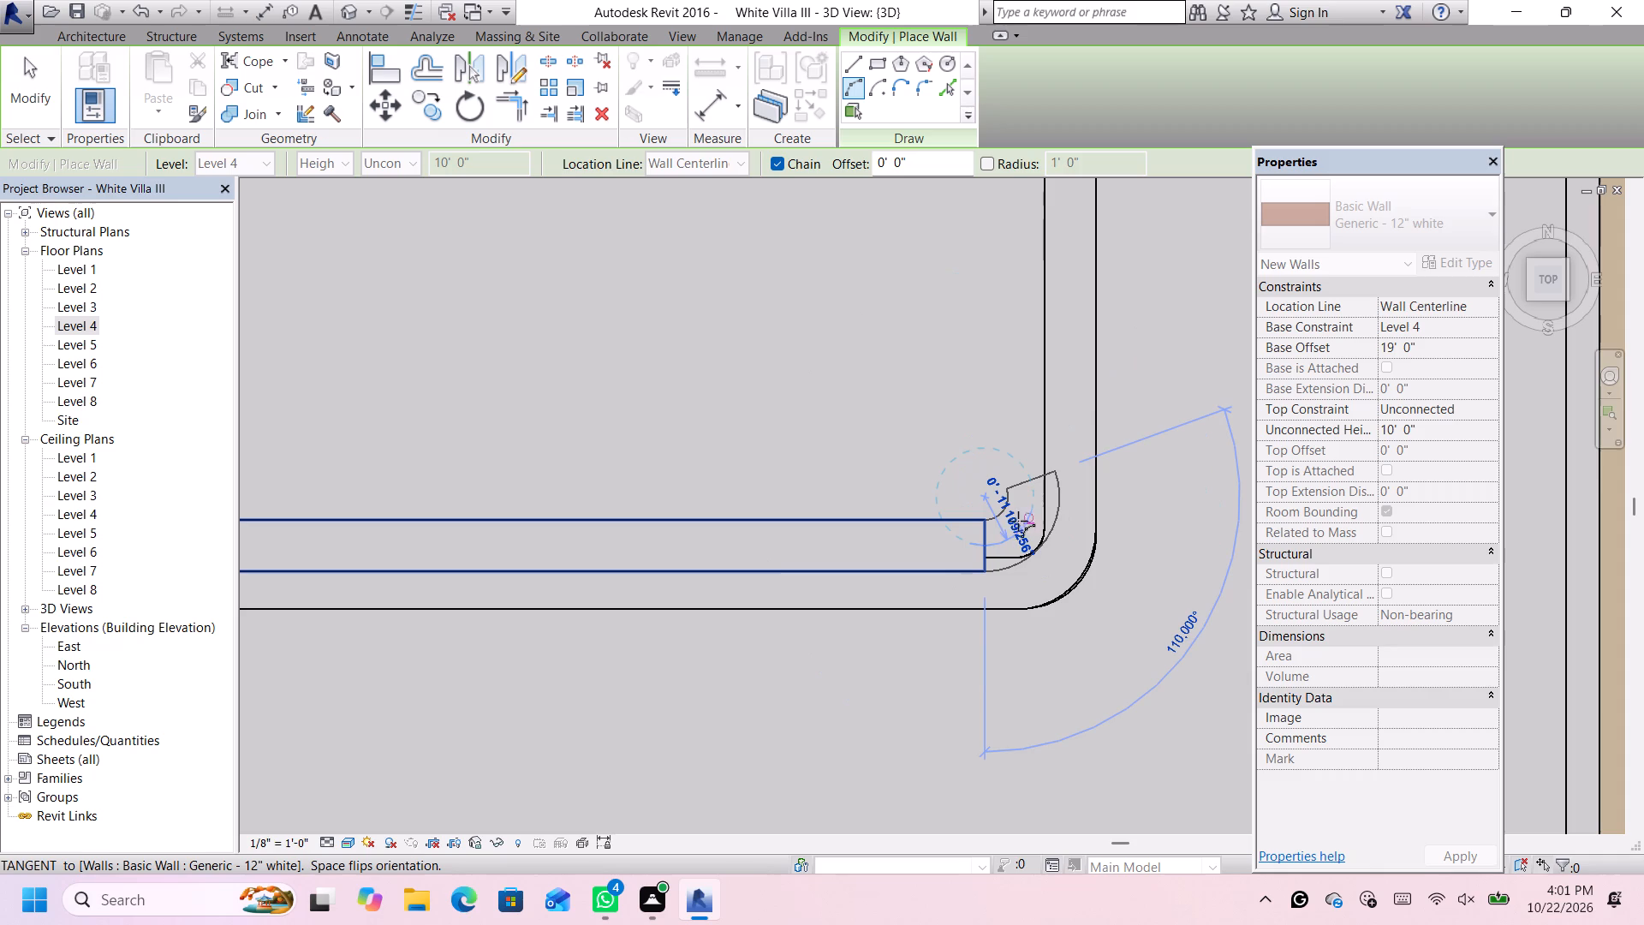
left_click(1010, 534)
Draw a straight Generic - 12" white wall north from the southeast corner arc to the start of the northeast corner, dismissing the notification card and warning.
scroll(1027, 498, "down", 10)
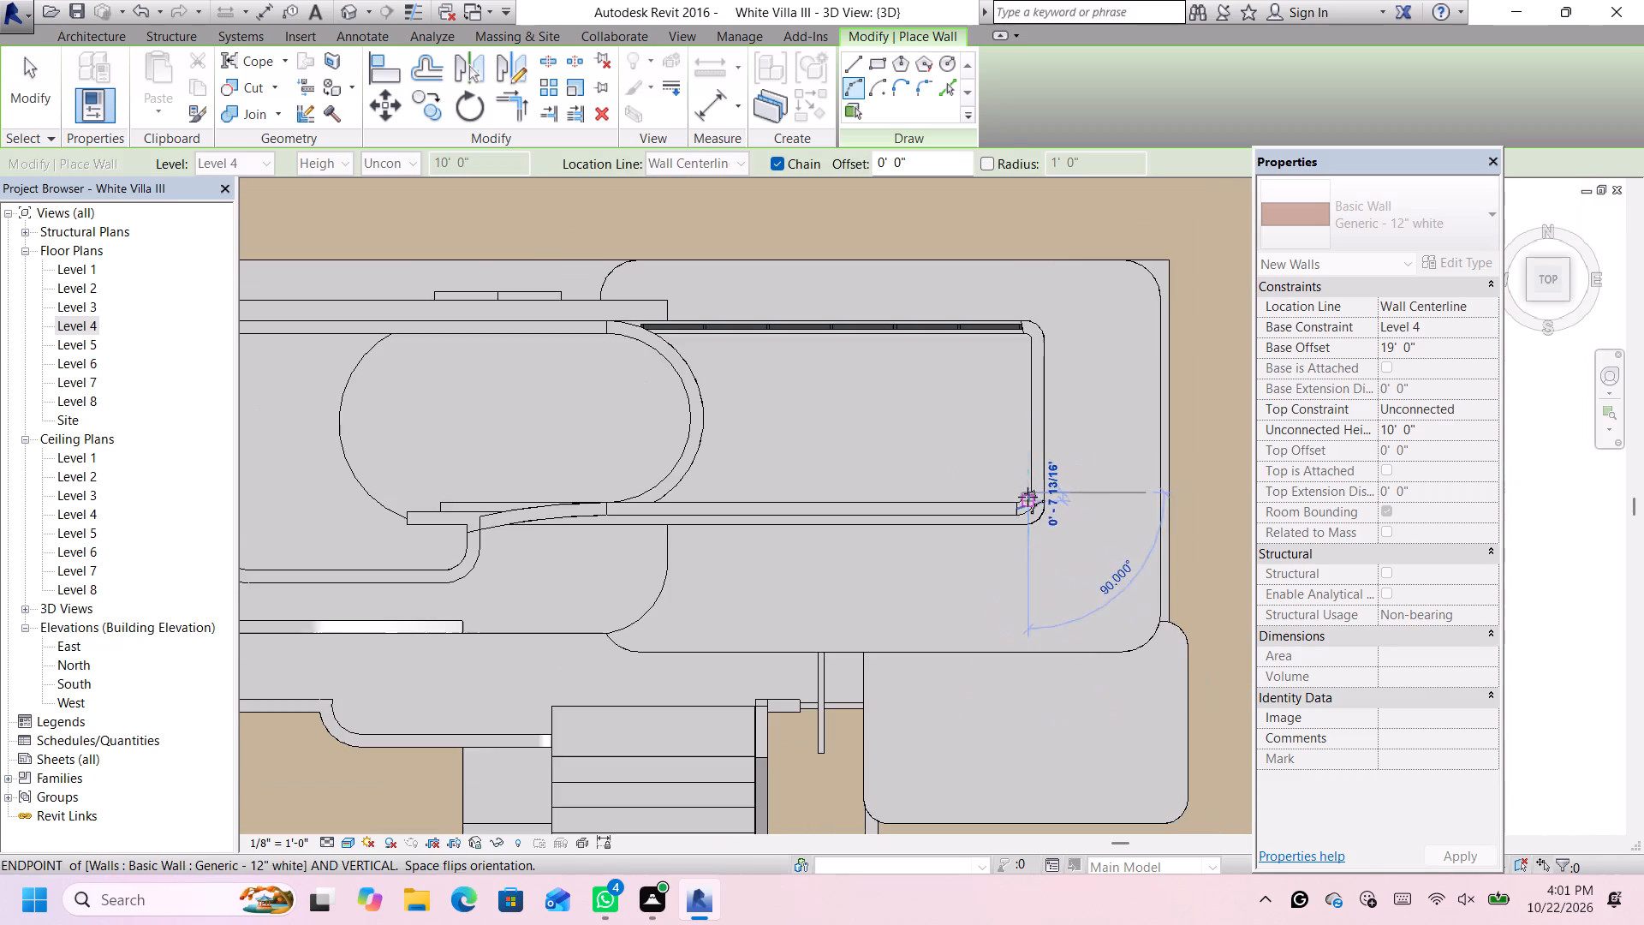
scroll(1037, 342, "up", 1)
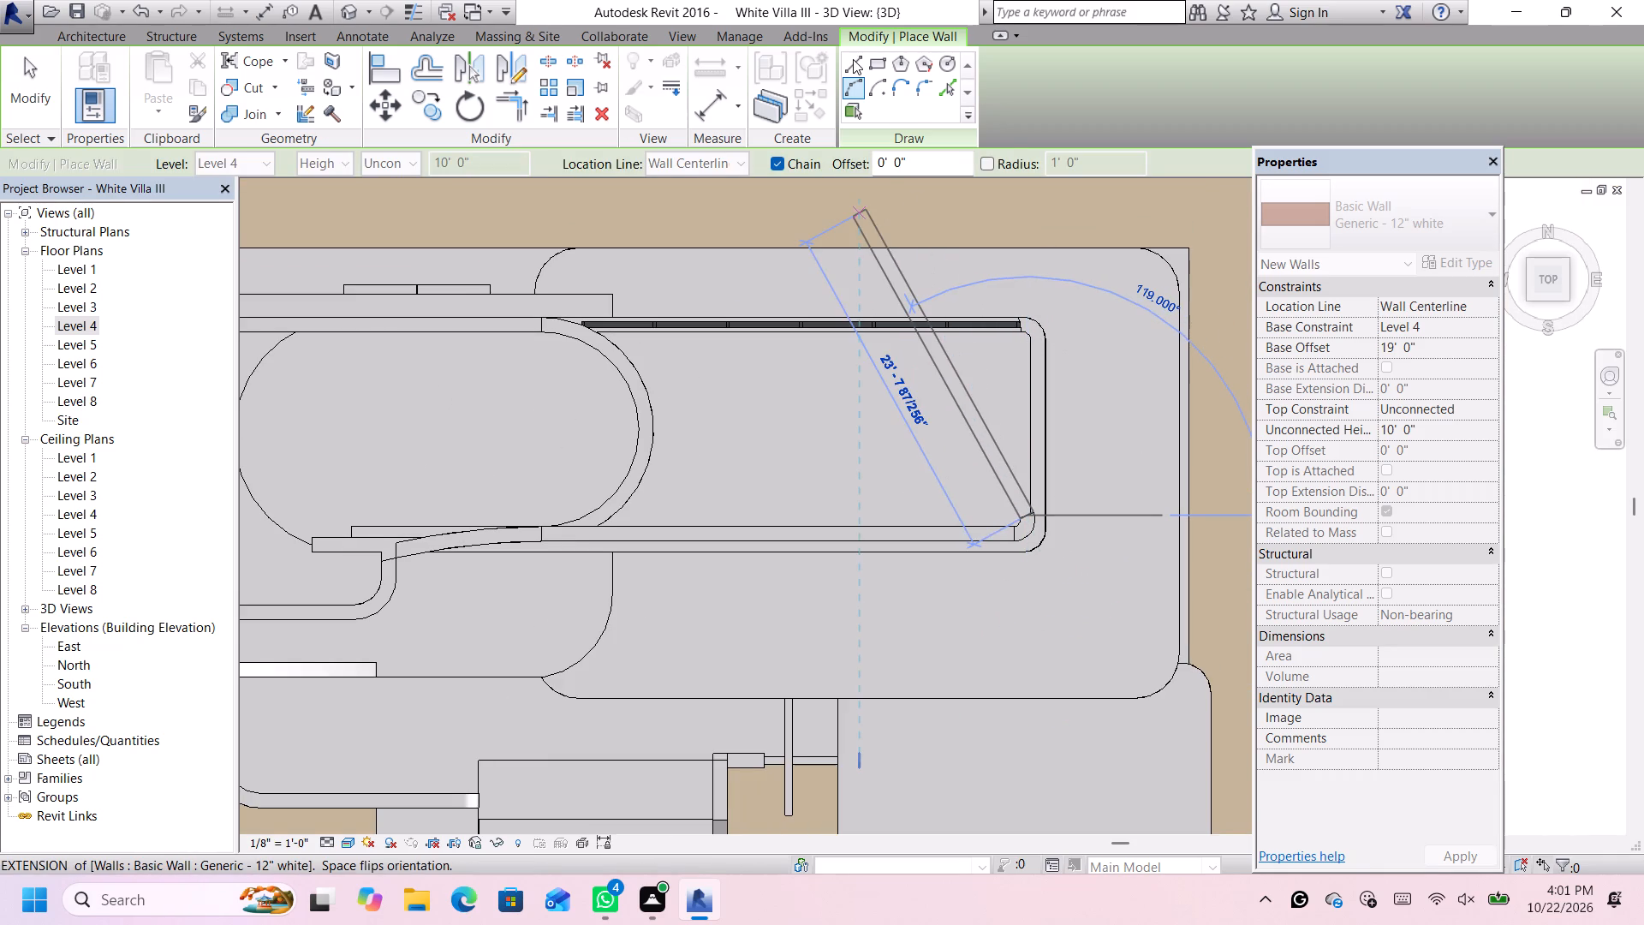
left_click(853, 59)
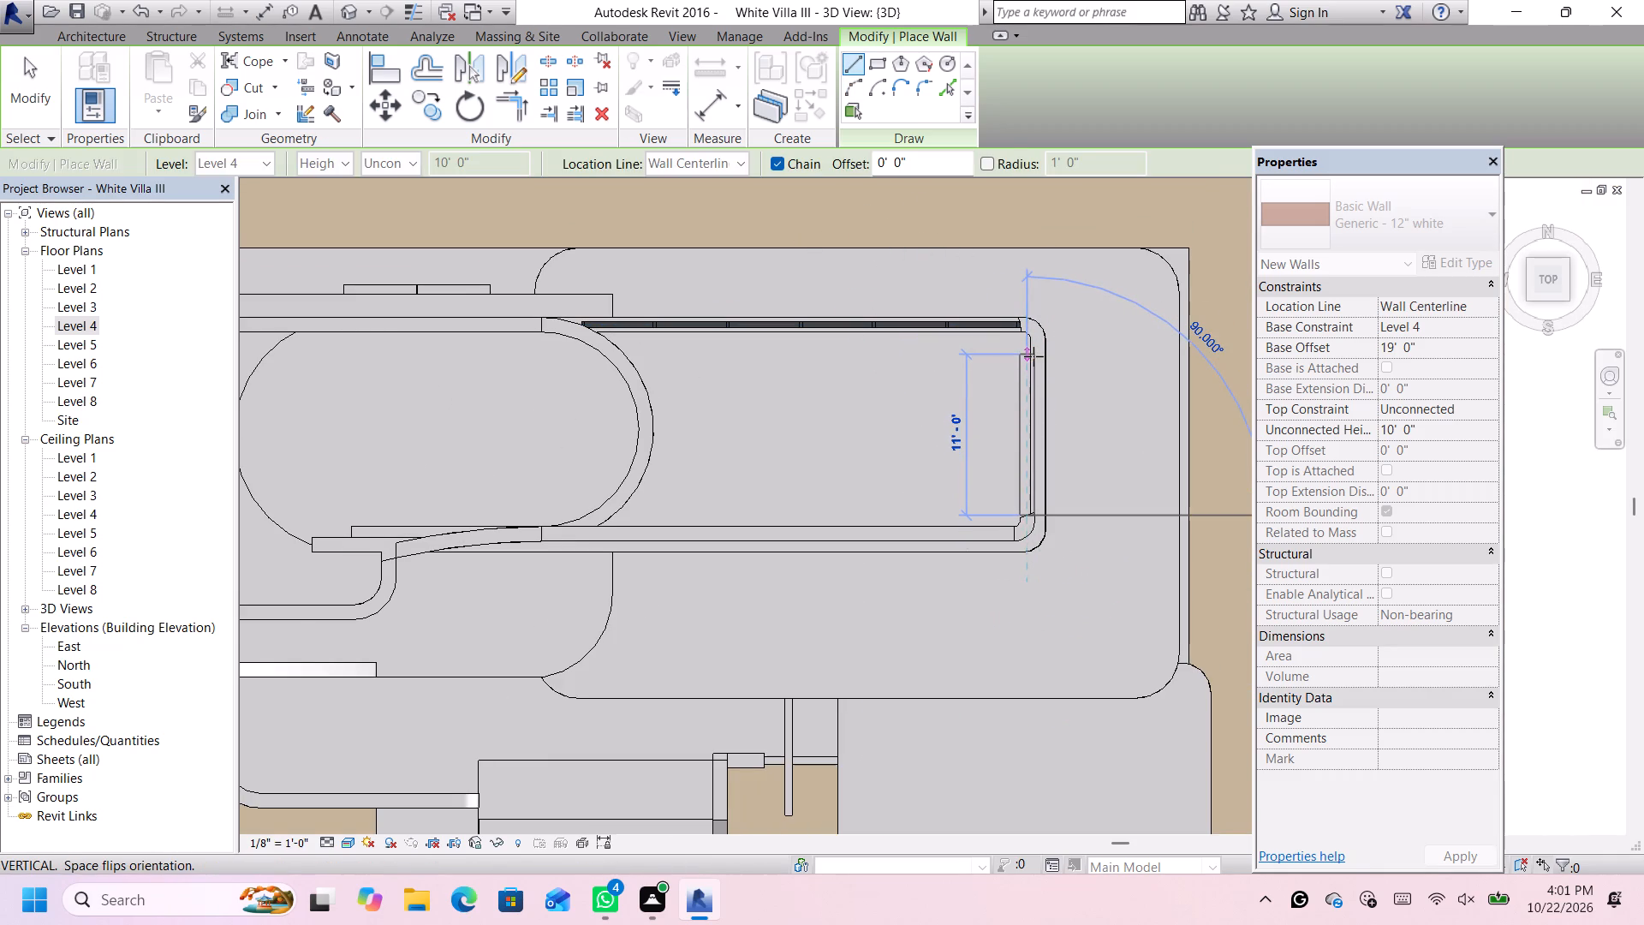
scroll(1033, 356, "up", 4)
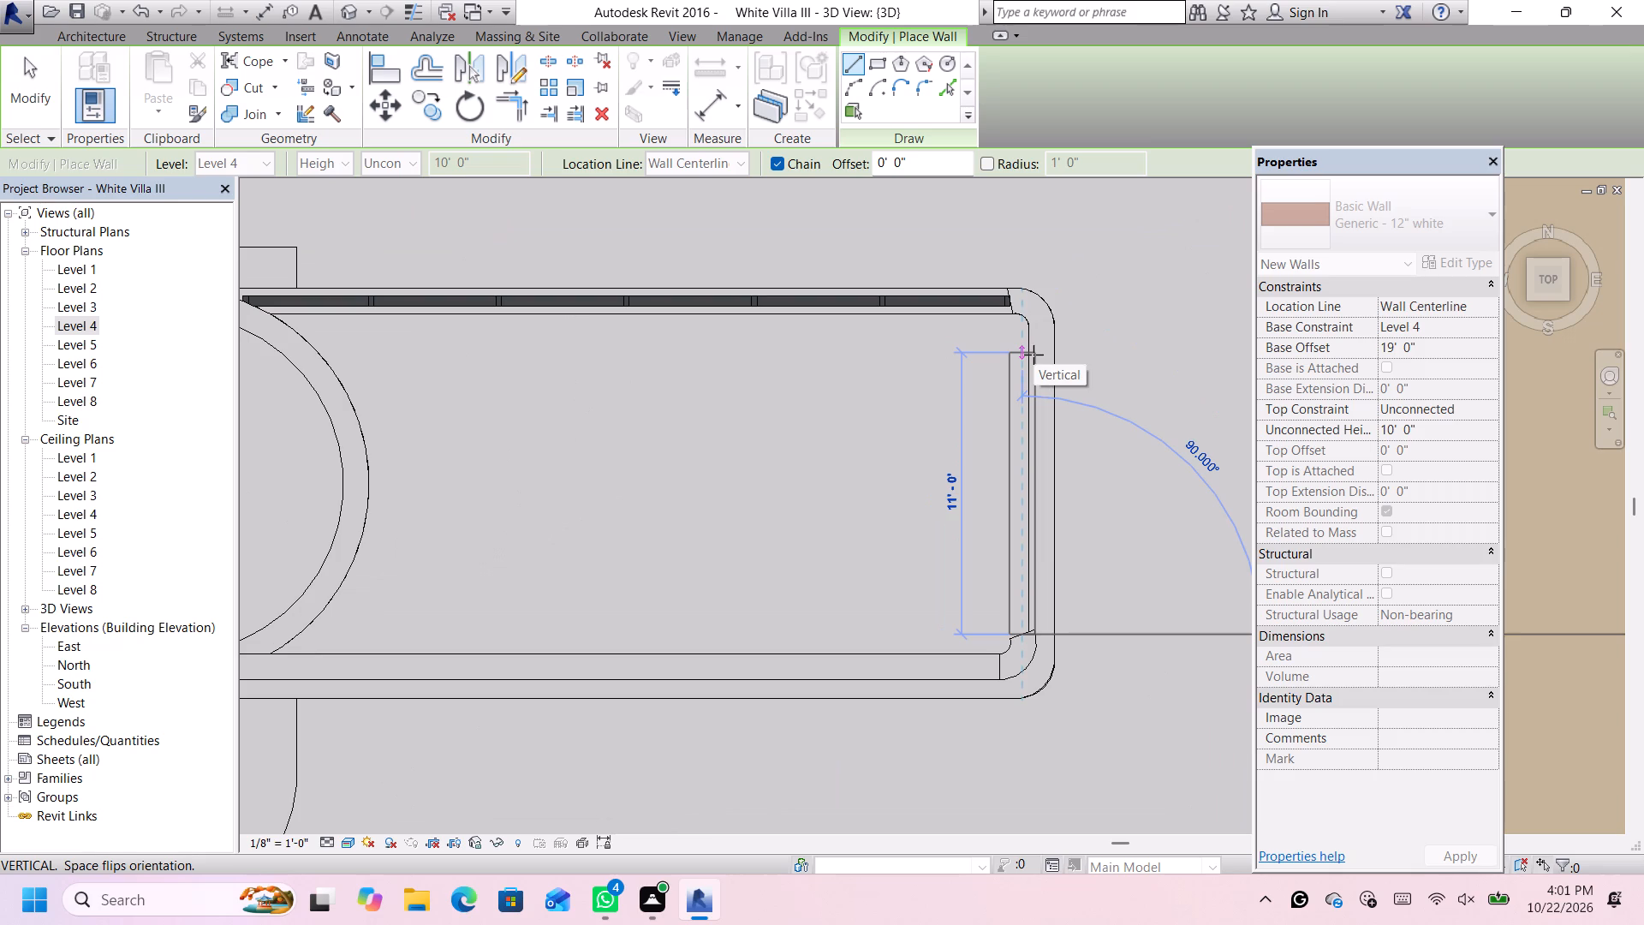
scroll(1032, 355, "up", 2)
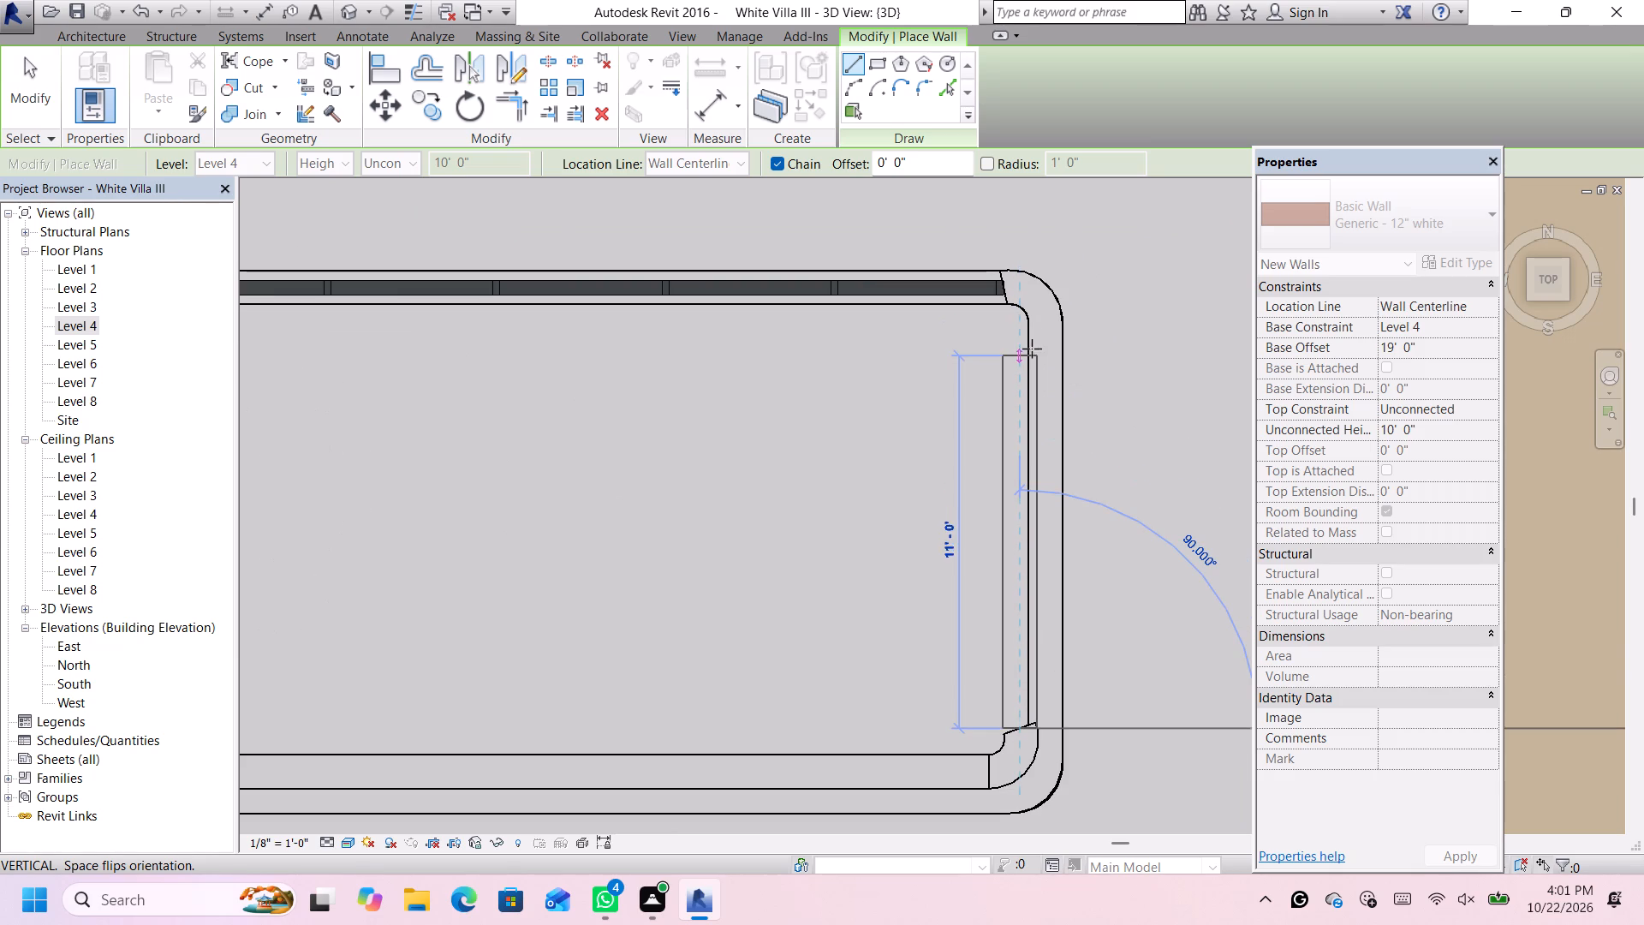
left_click(1032, 336)
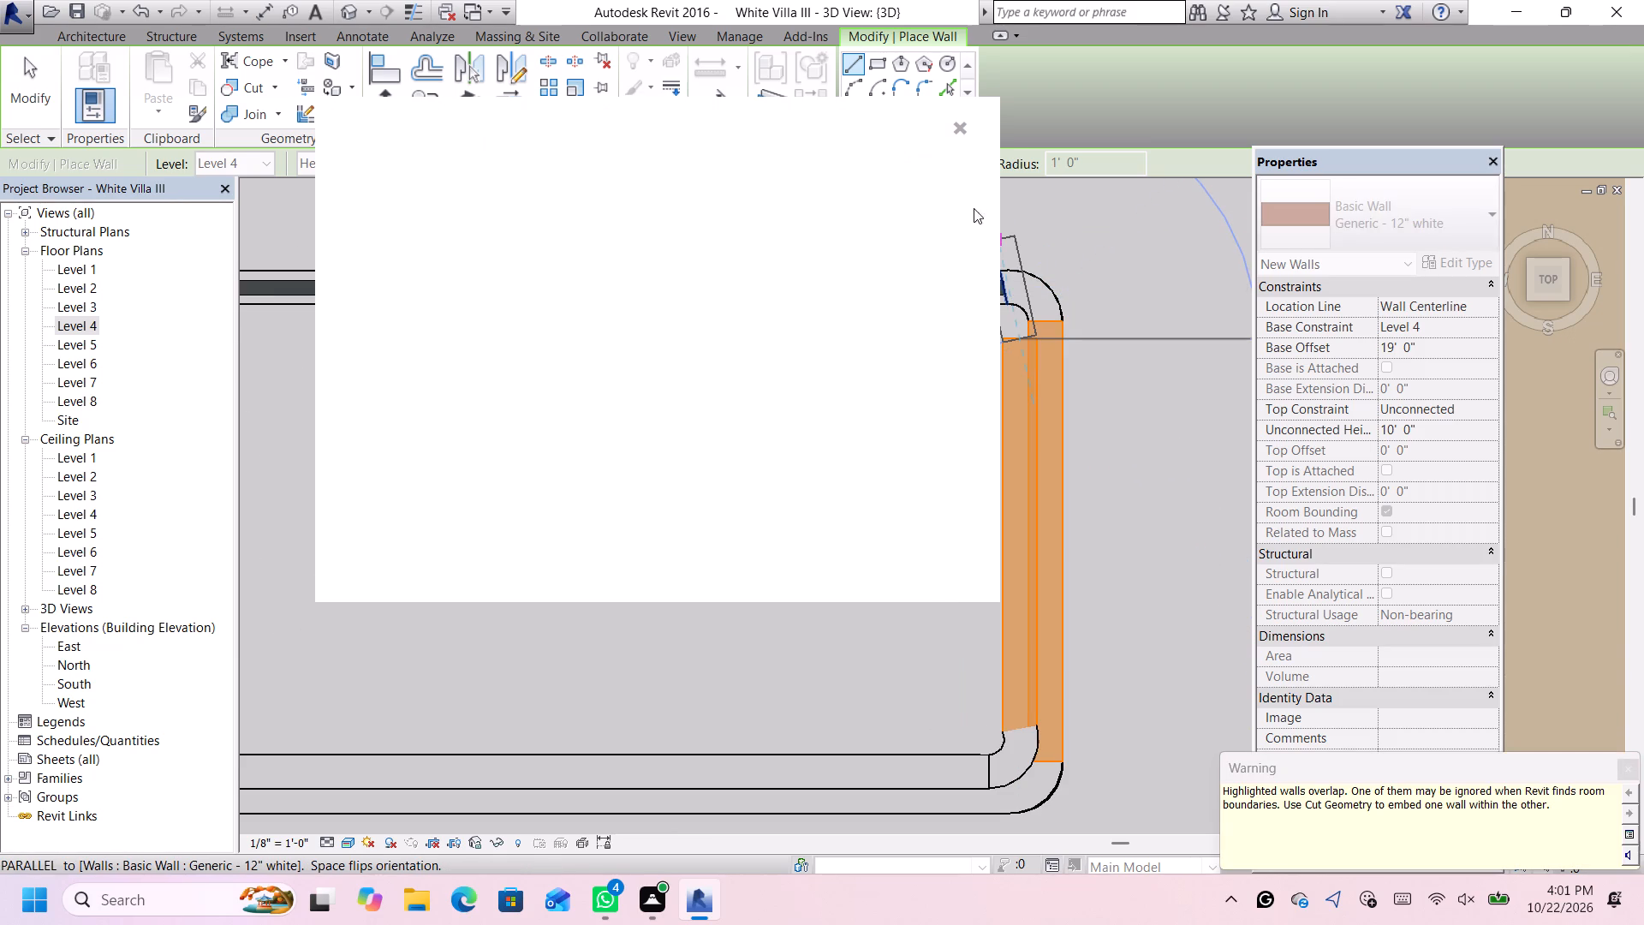
left_click(959, 125)
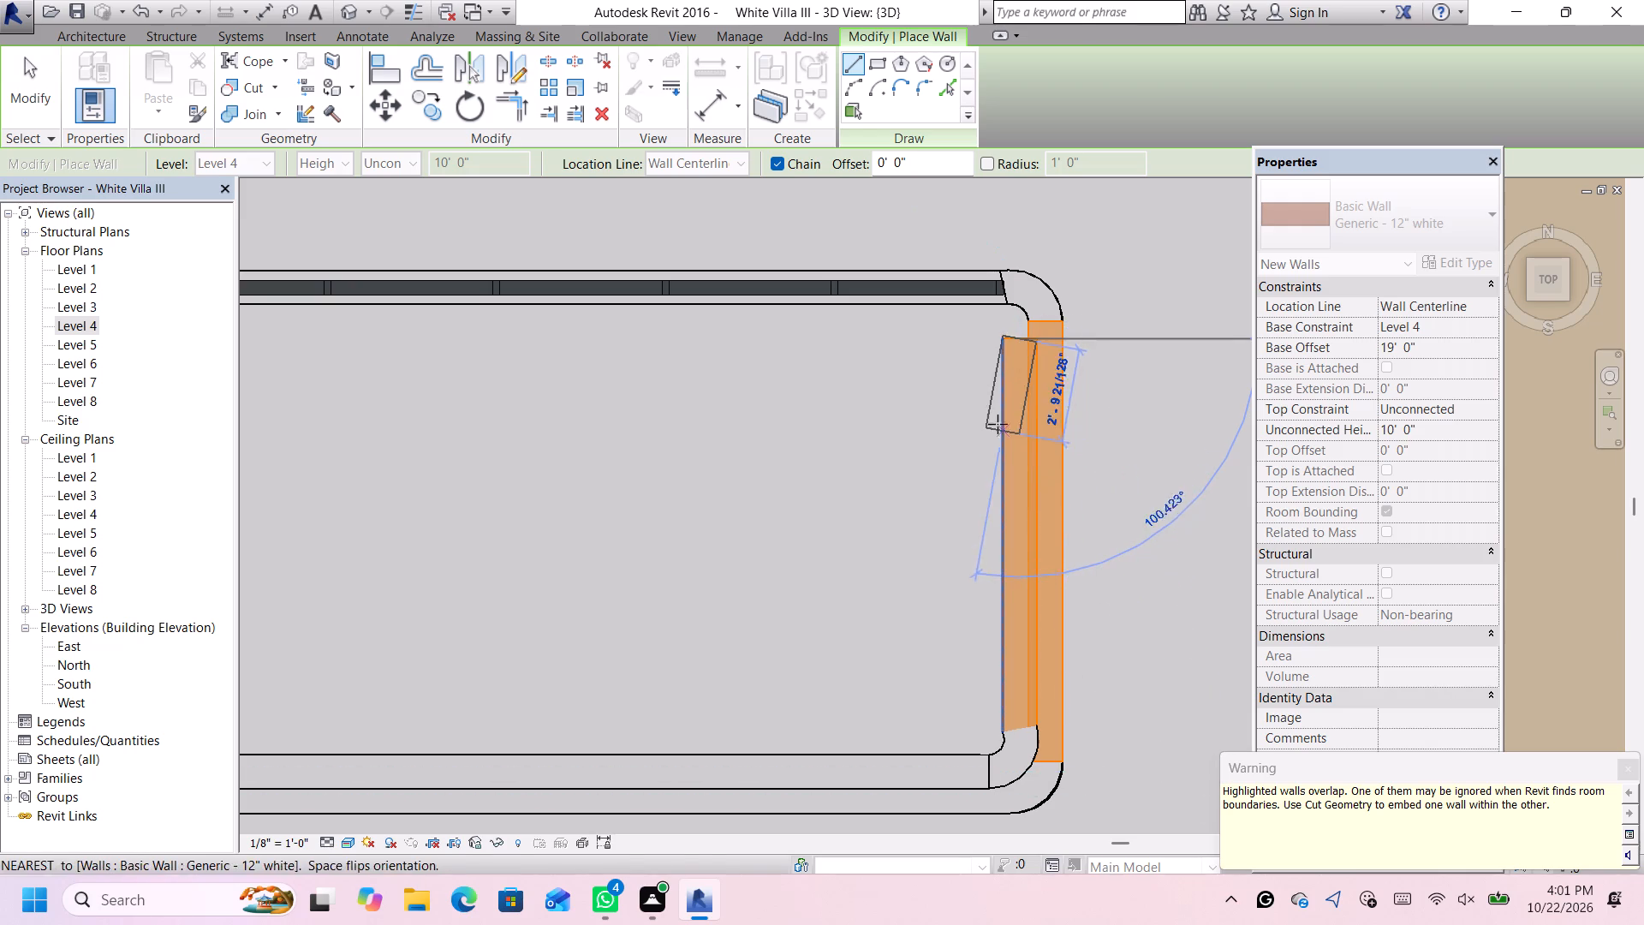
left_click(1635, 771)
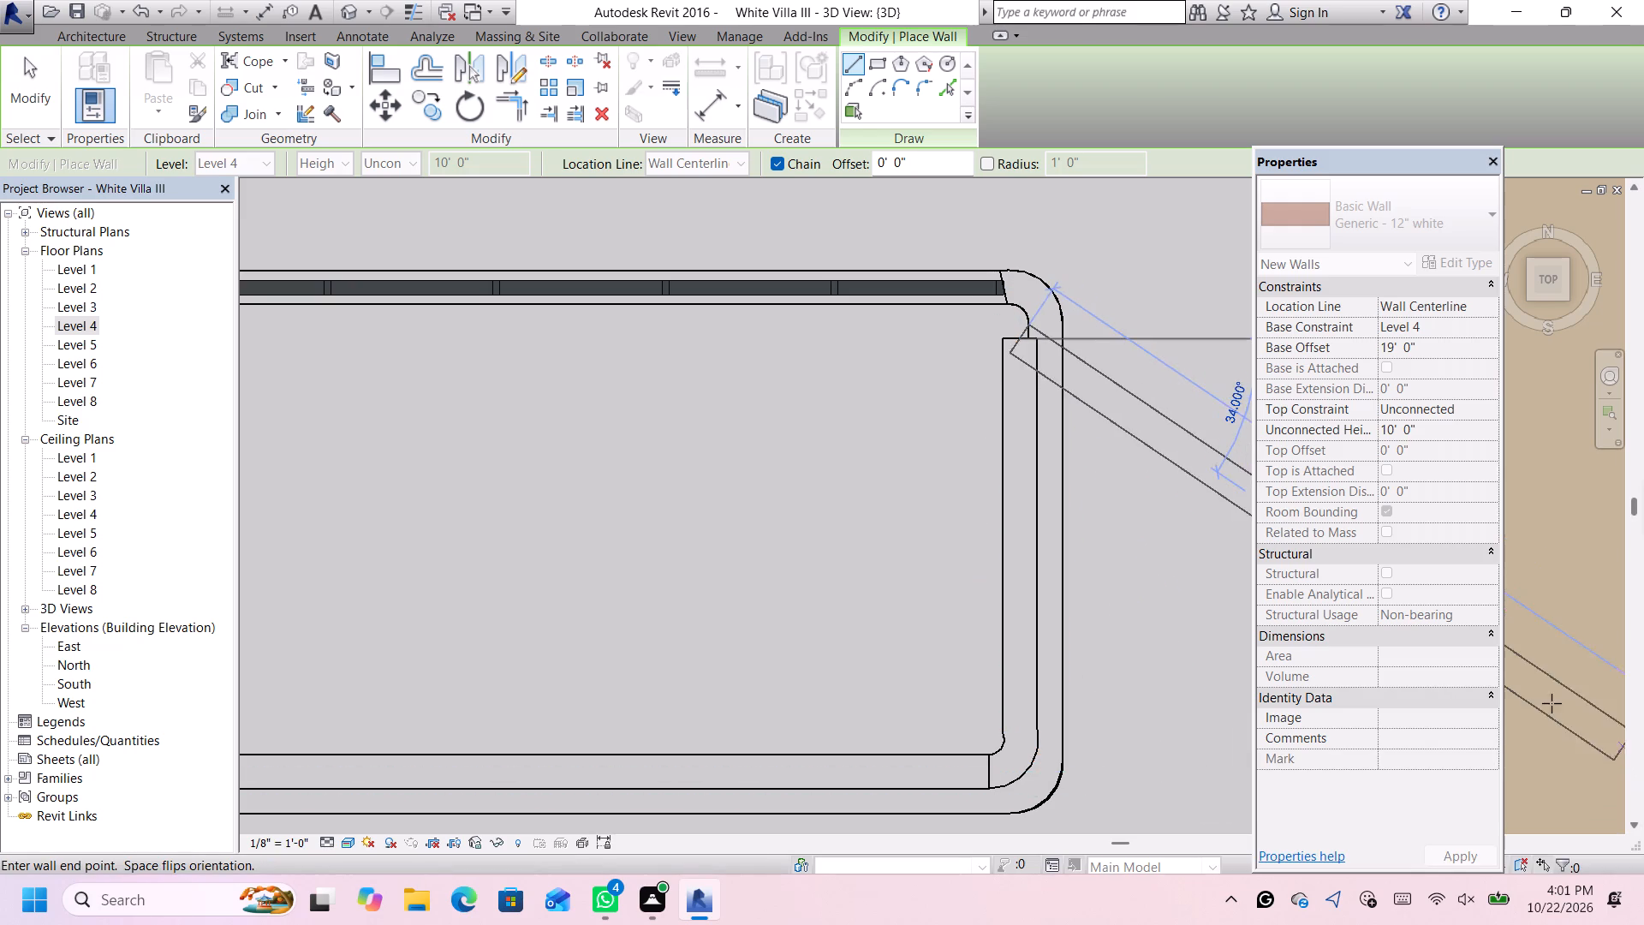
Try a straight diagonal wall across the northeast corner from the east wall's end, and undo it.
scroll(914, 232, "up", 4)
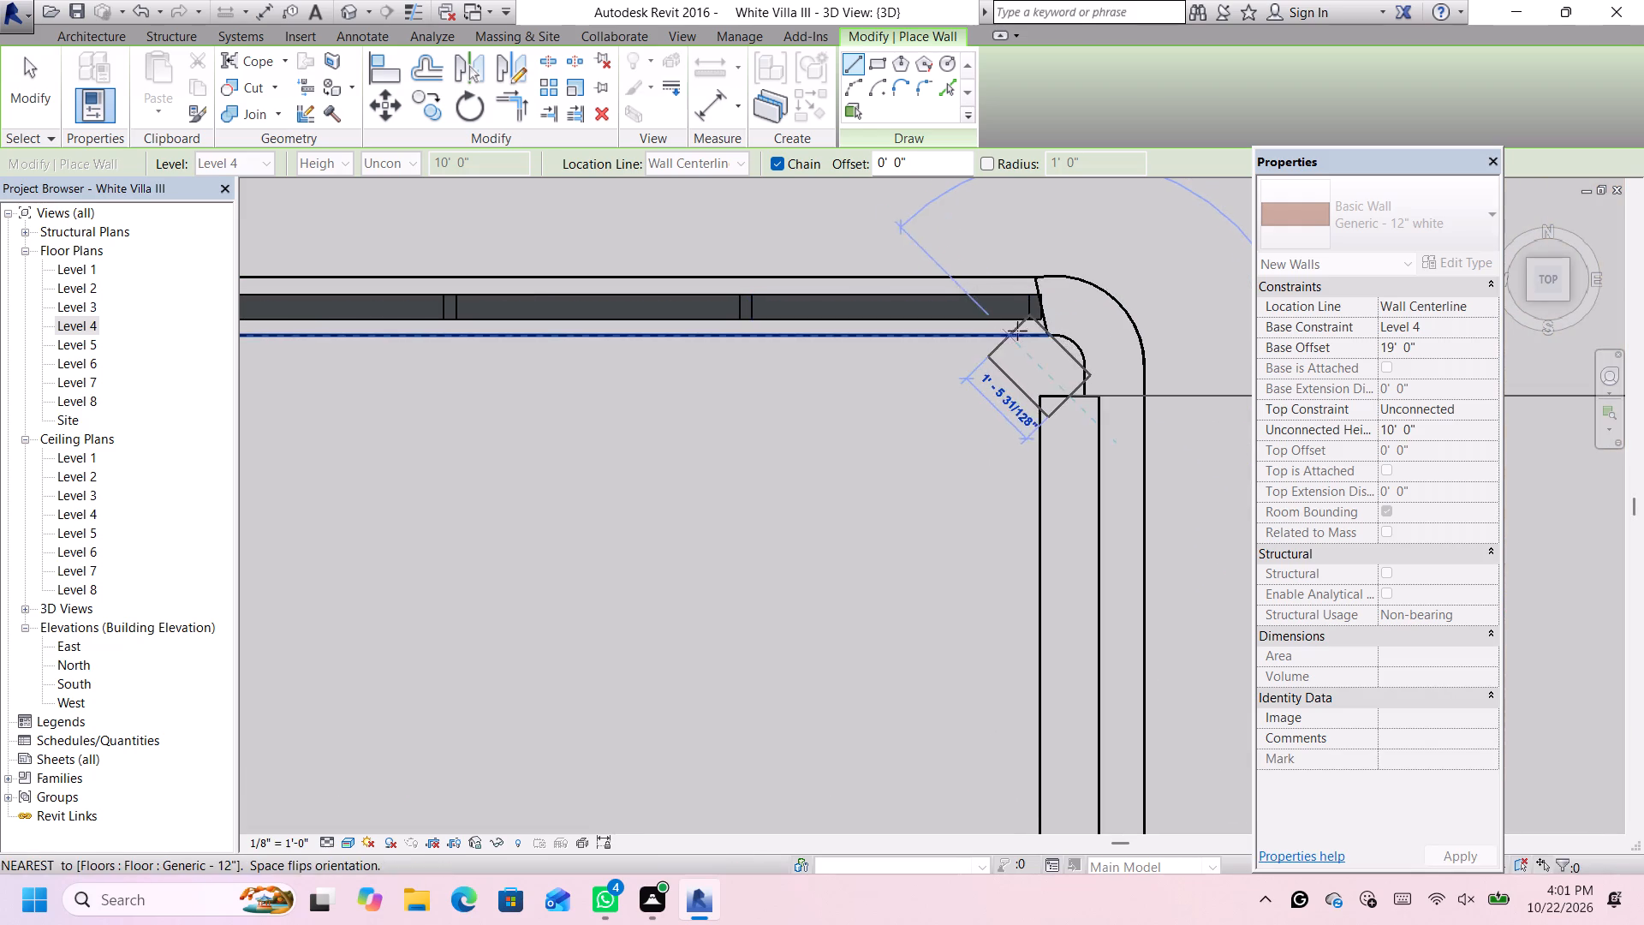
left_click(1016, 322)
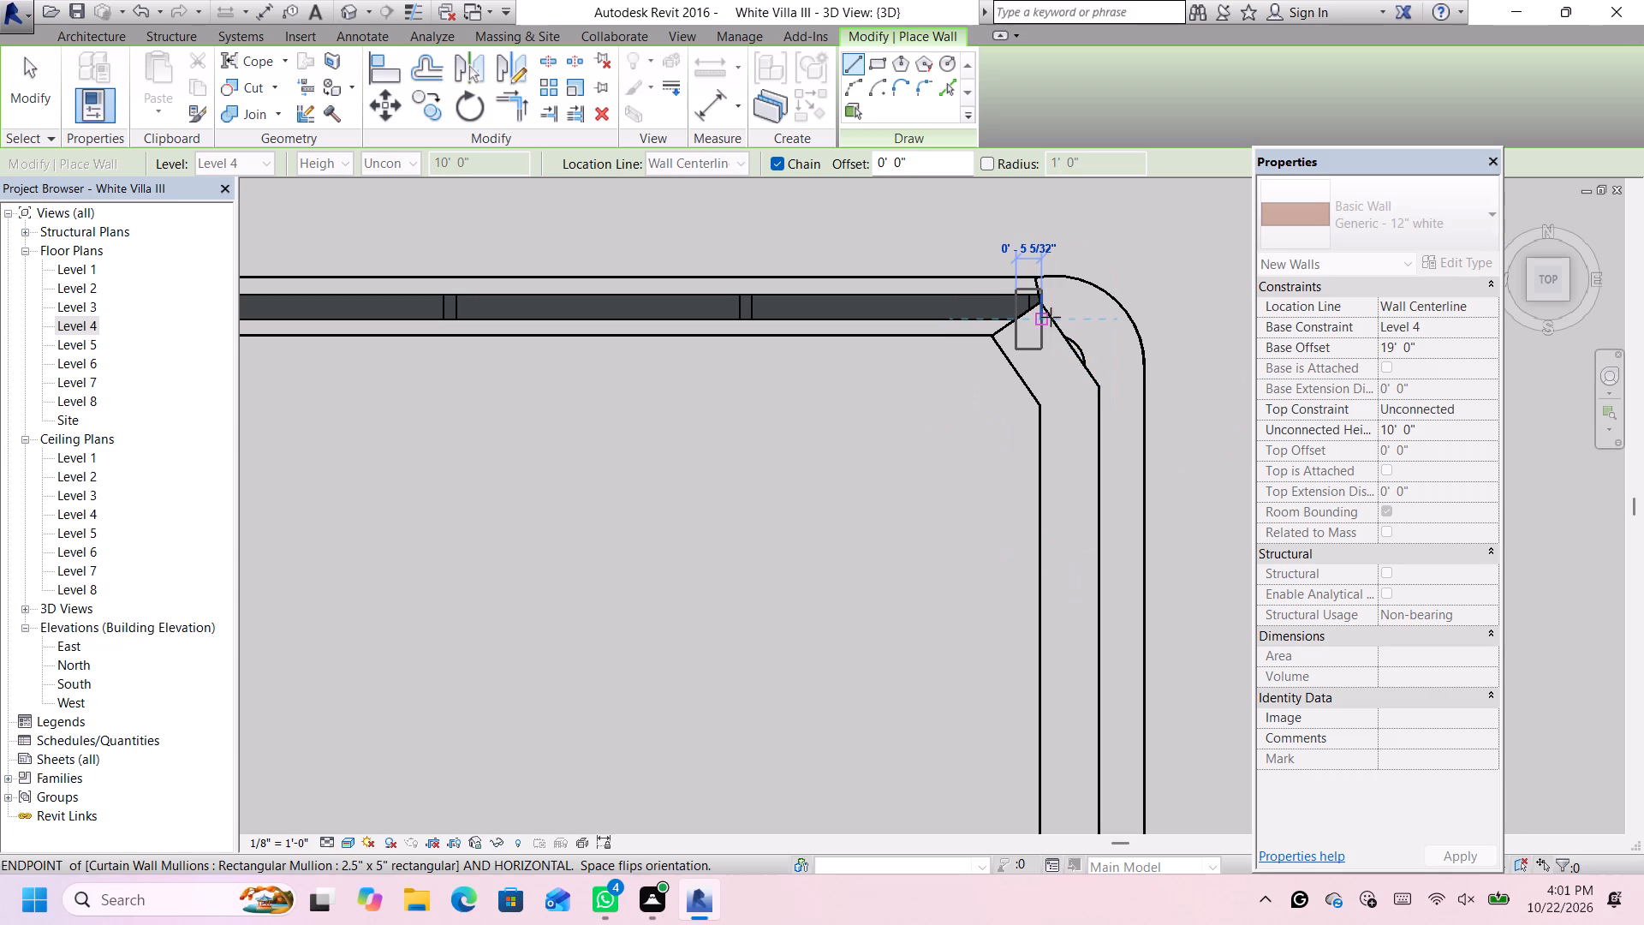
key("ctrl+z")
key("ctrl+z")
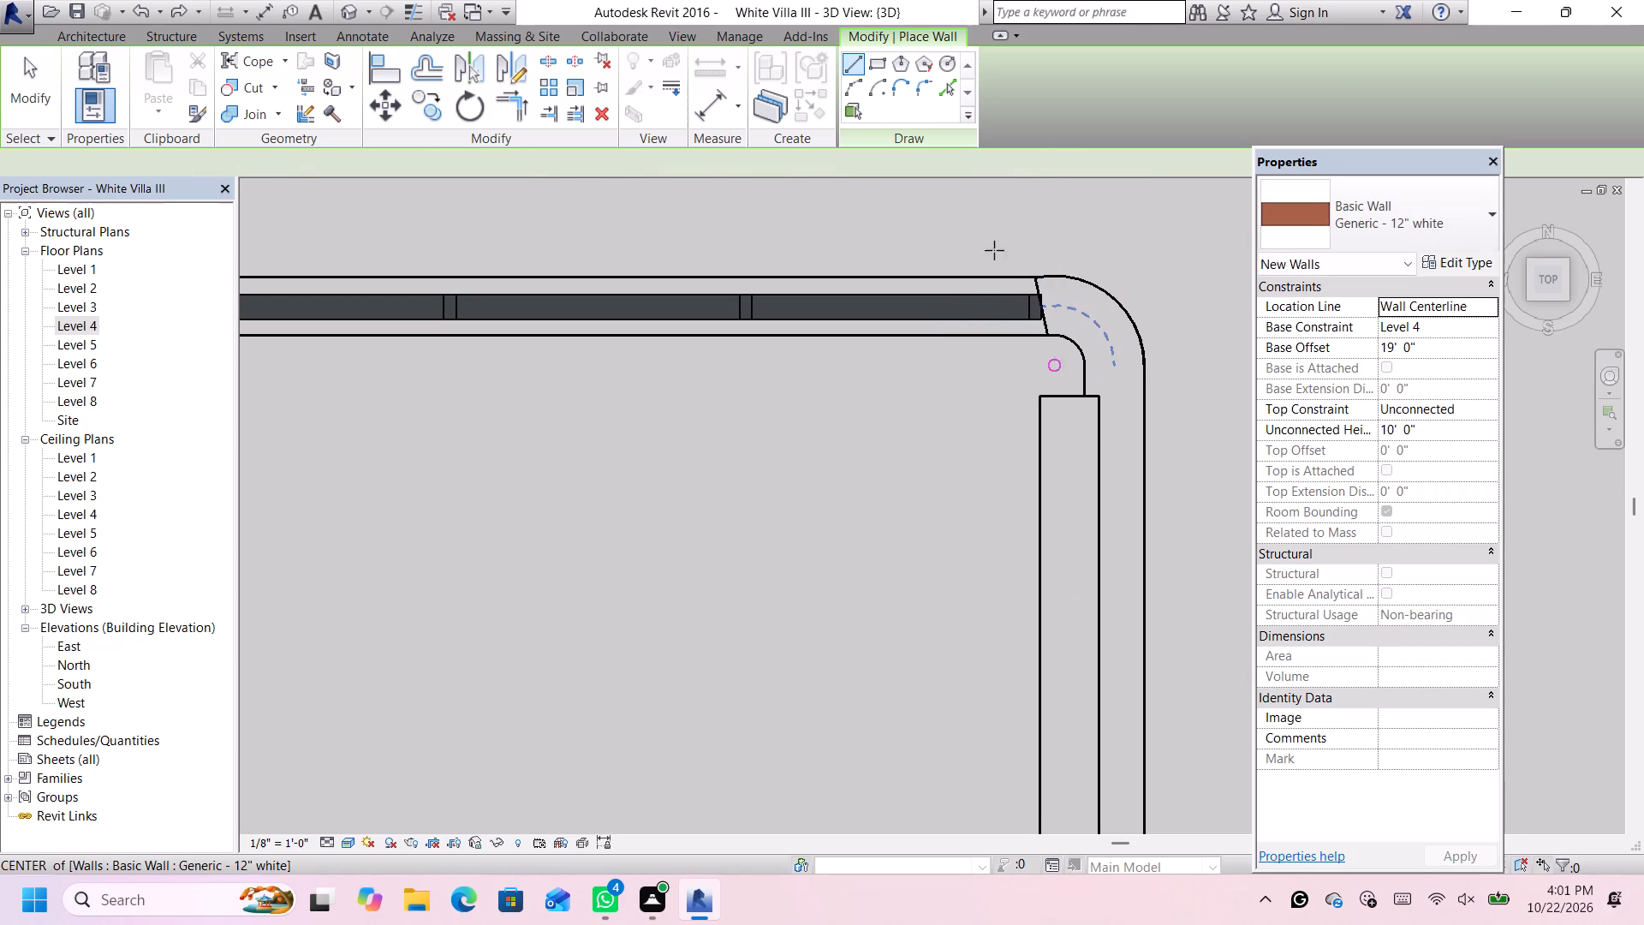
Draw a start-end-radius arc wall of about 1' 3 1/2" radius from the east wall's north end, rounding the northeast corner.
left_click(850, 82)
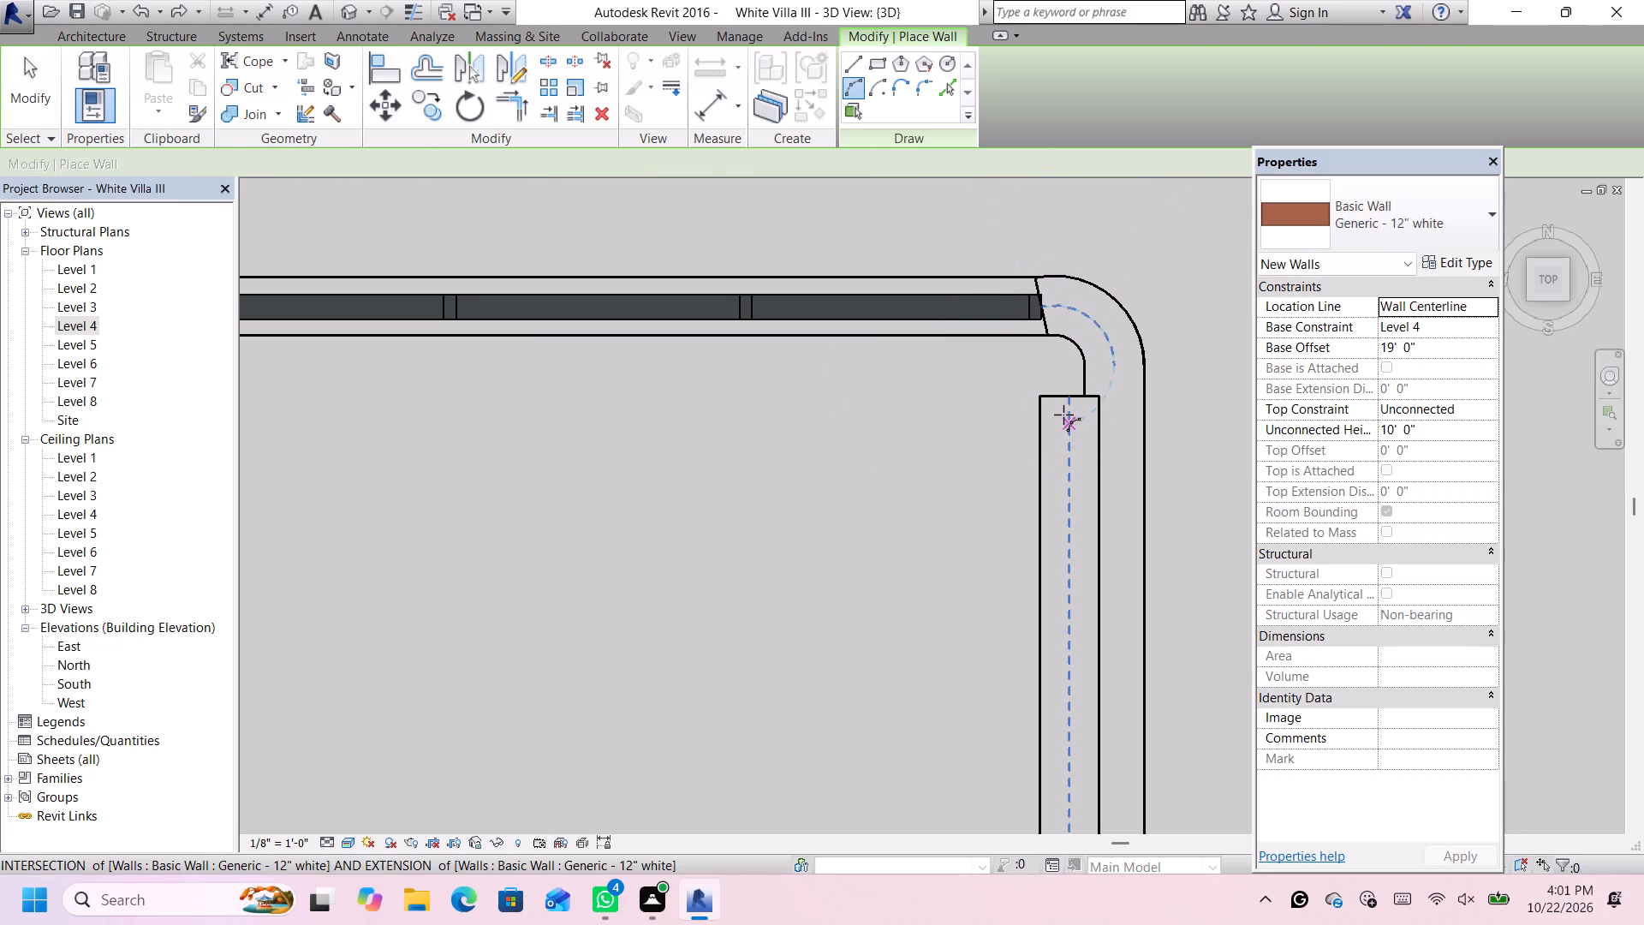
left_click(1069, 399)
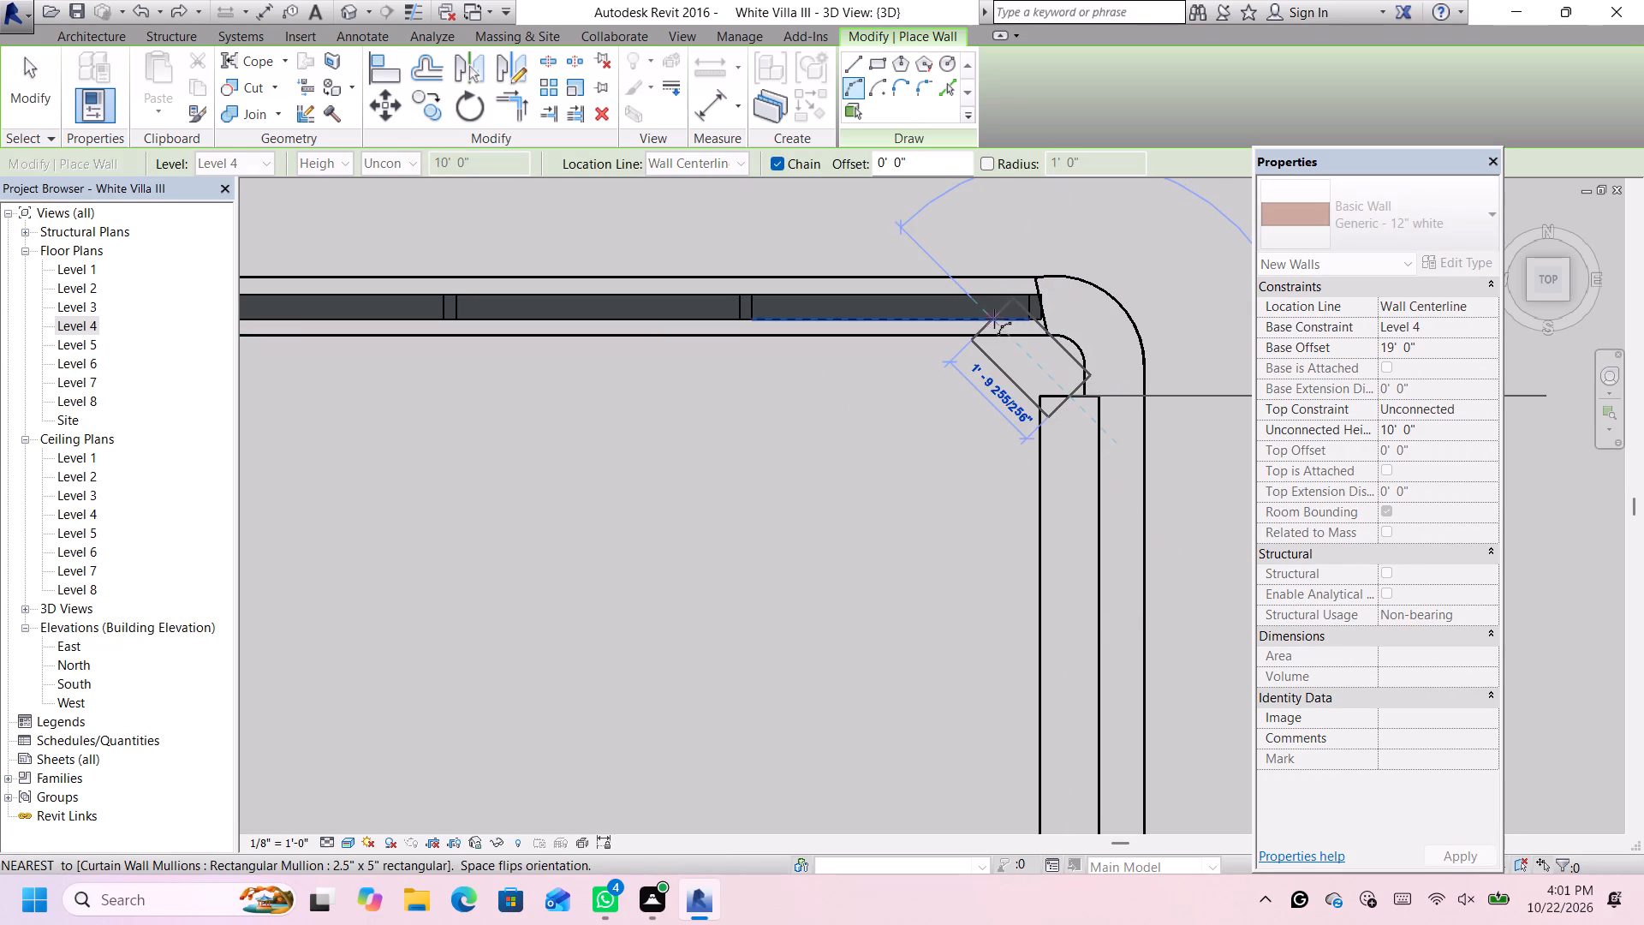
left_click(991, 318)
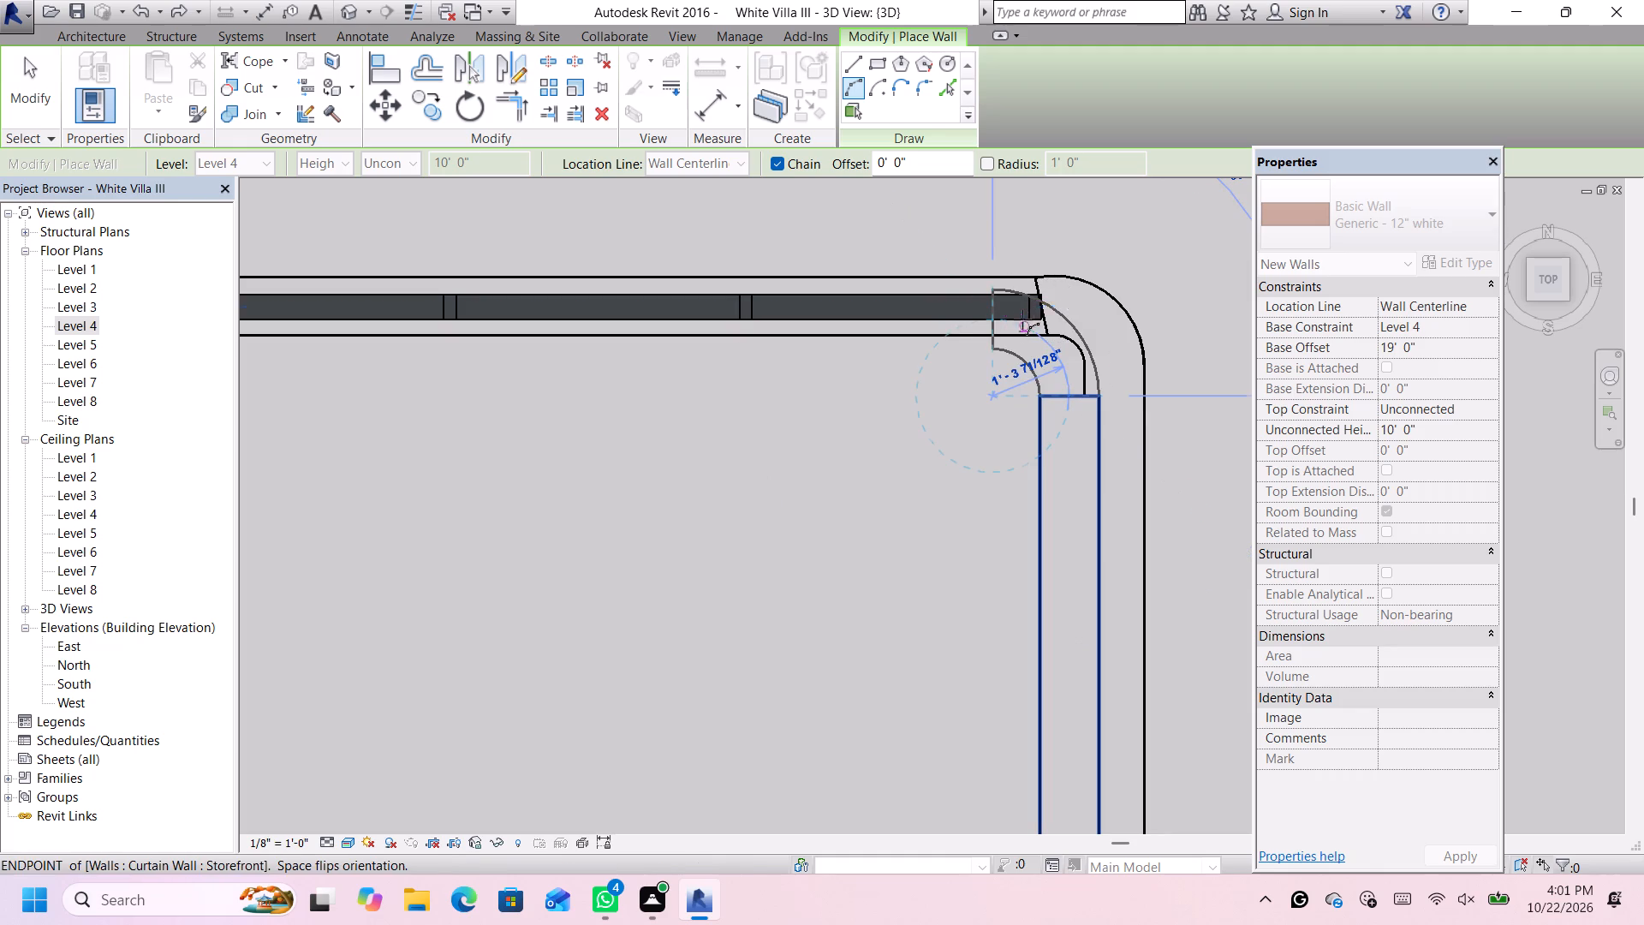
left_click(1016, 324)
Draw a straight wall about 32' long from the northeast arc westward to the rounded wall, and finish wall placement.
scroll(990, 330, "down", 9)
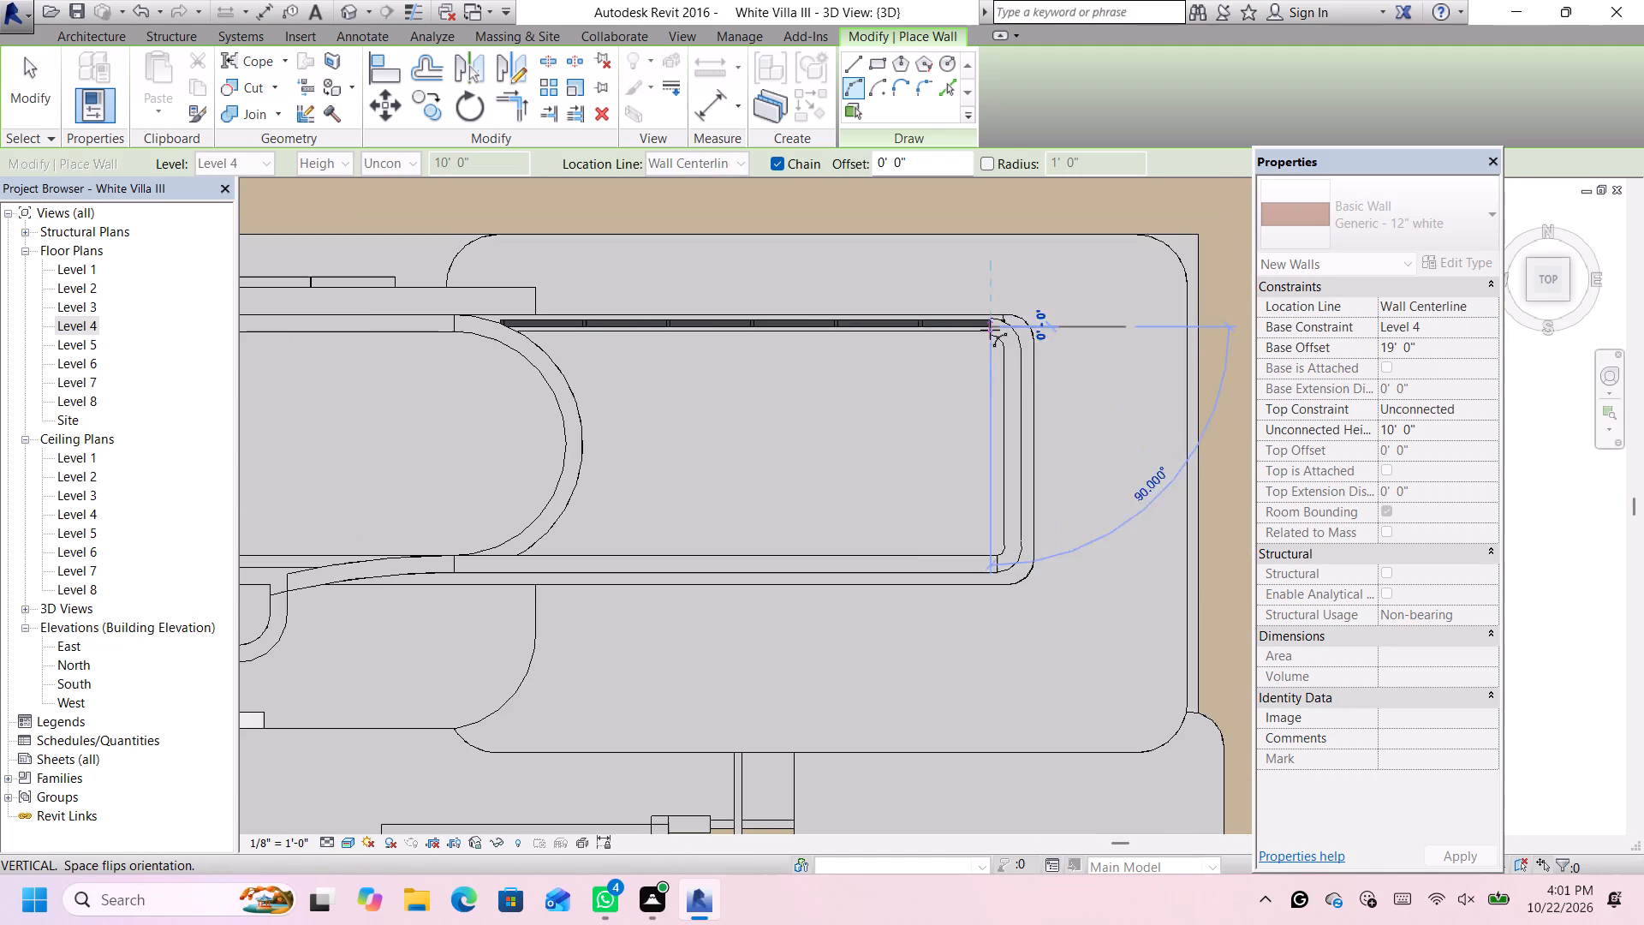
left_click(851, 66)
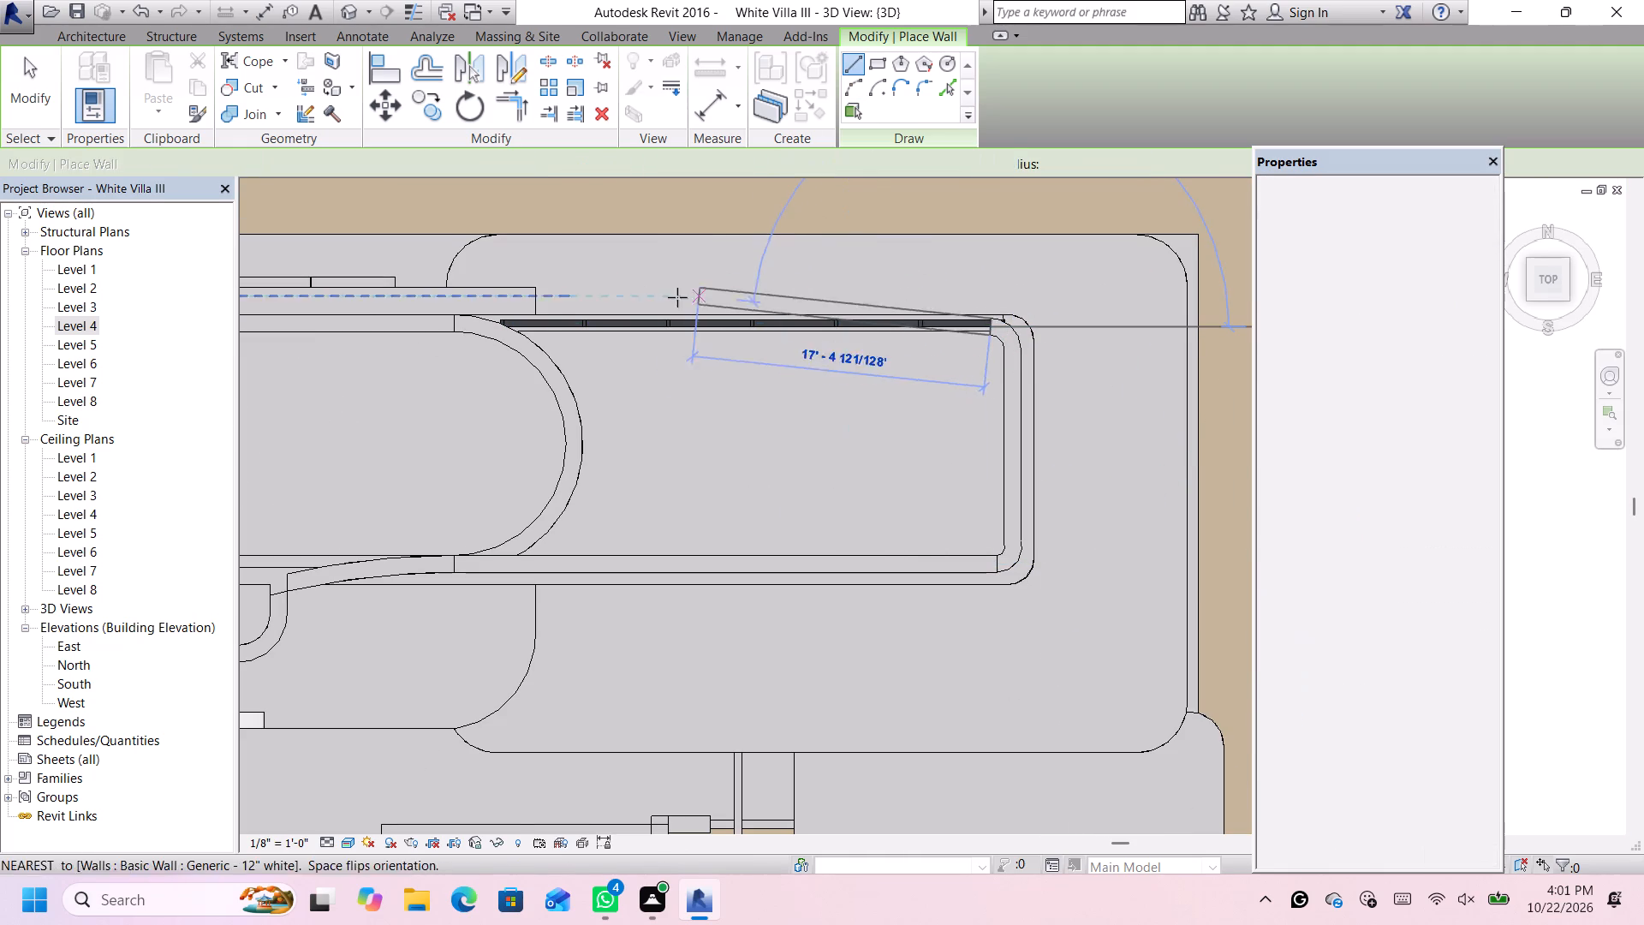
scroll(512, 329, "up", 3)
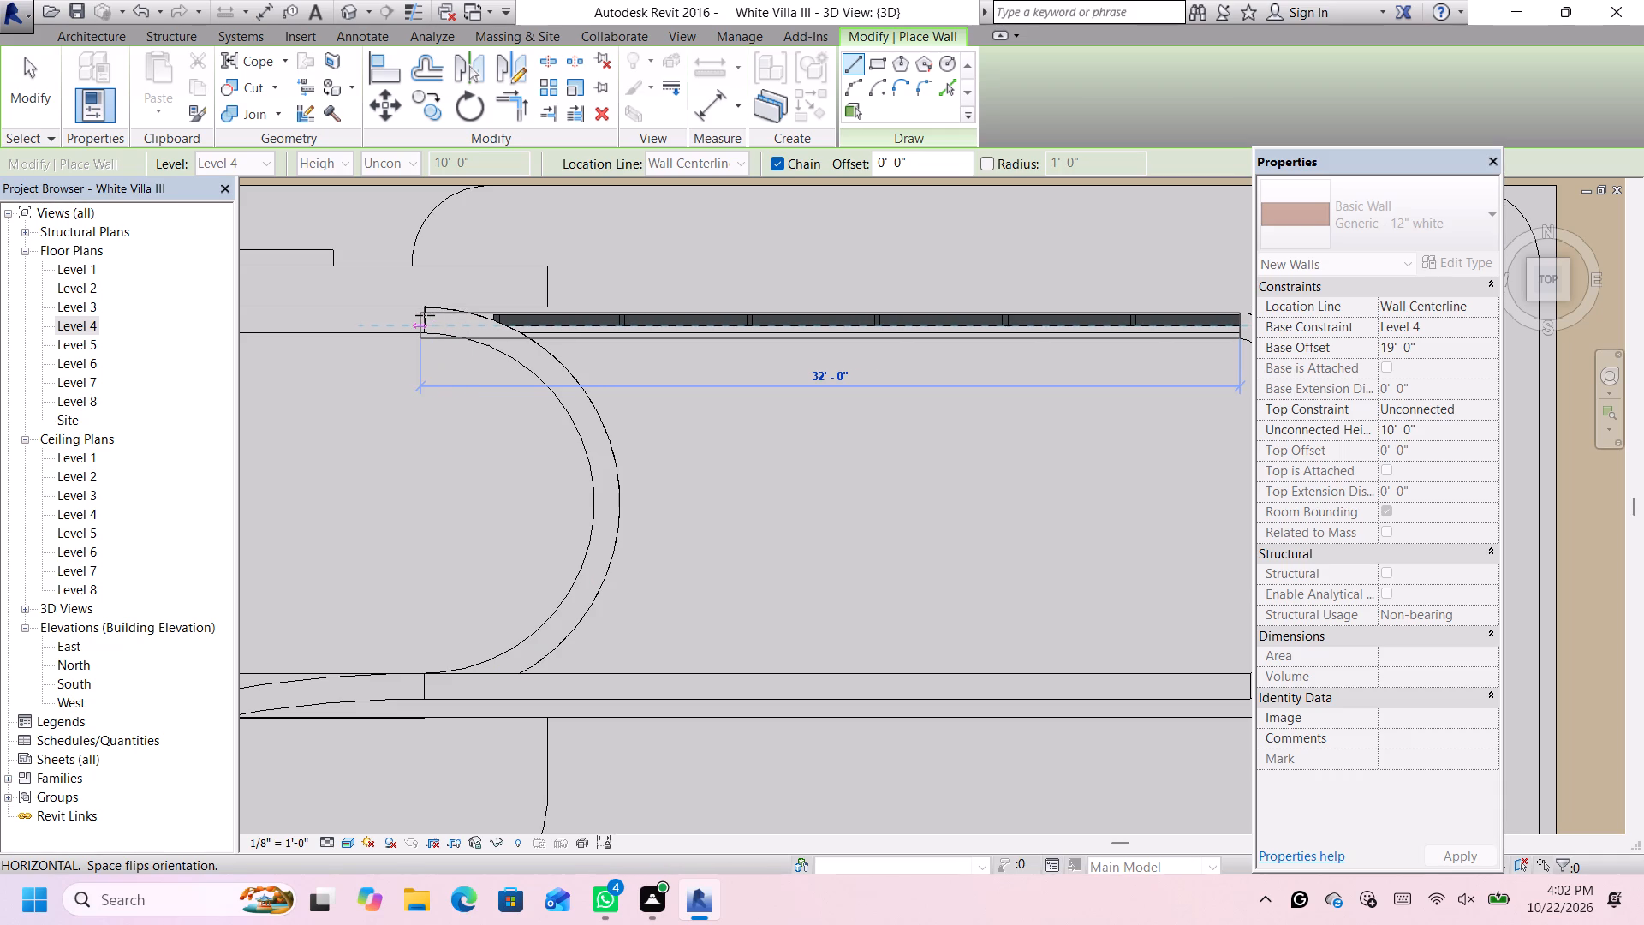
left_click(426, 315)
scroll(458, 318, "down", 6)
key("Escape")
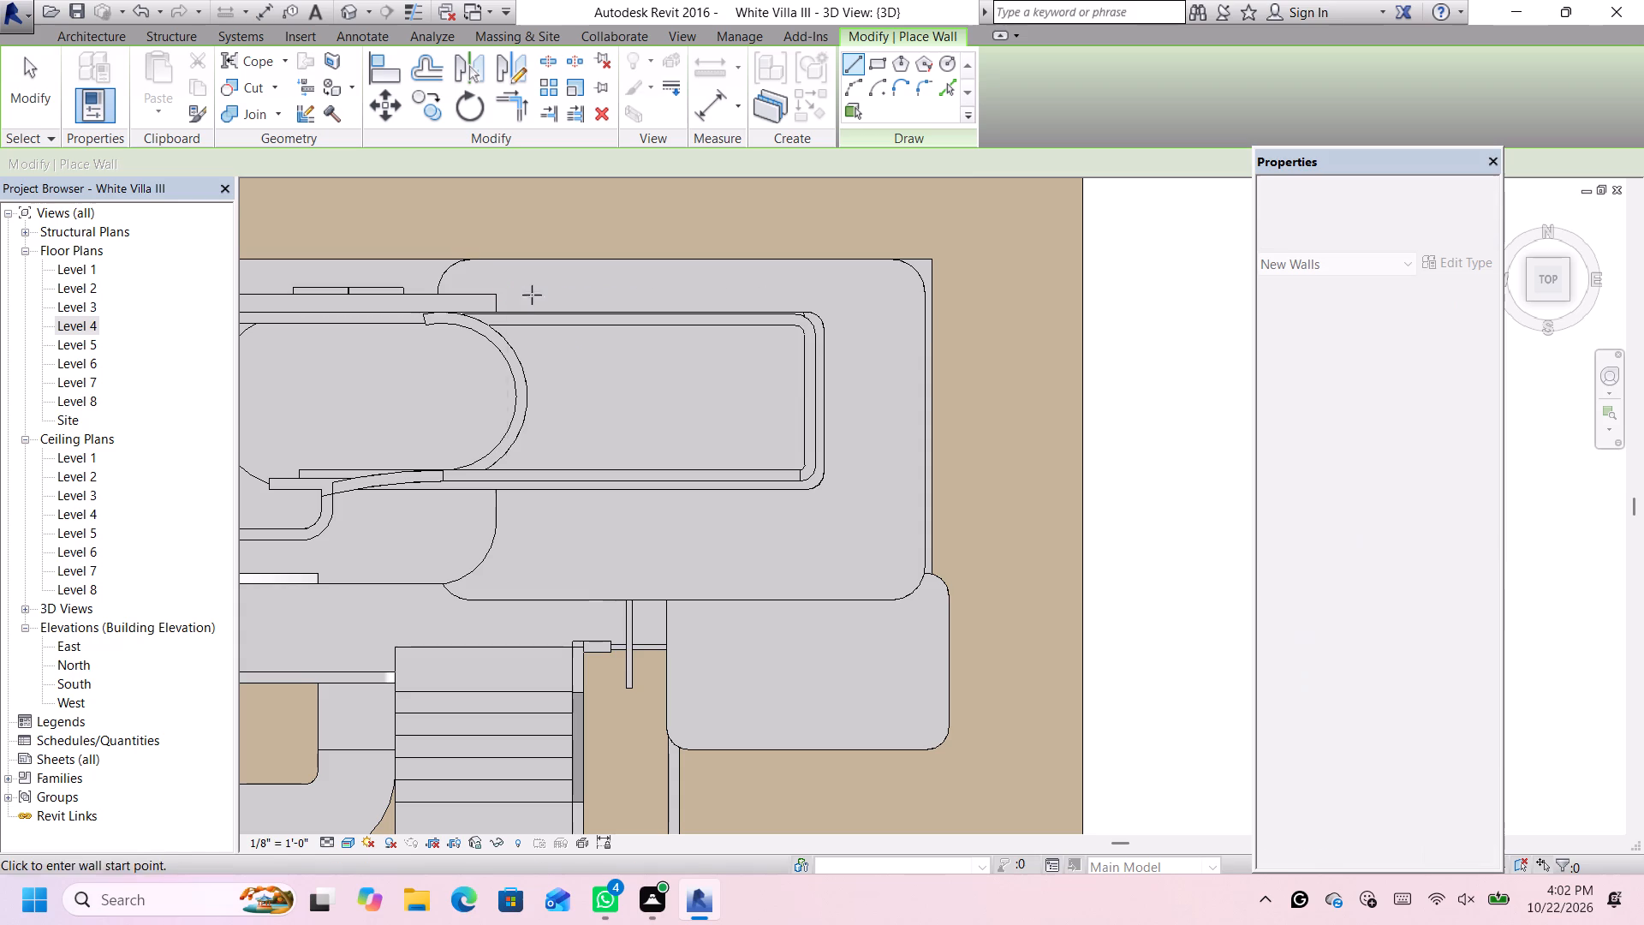
key("Escape")
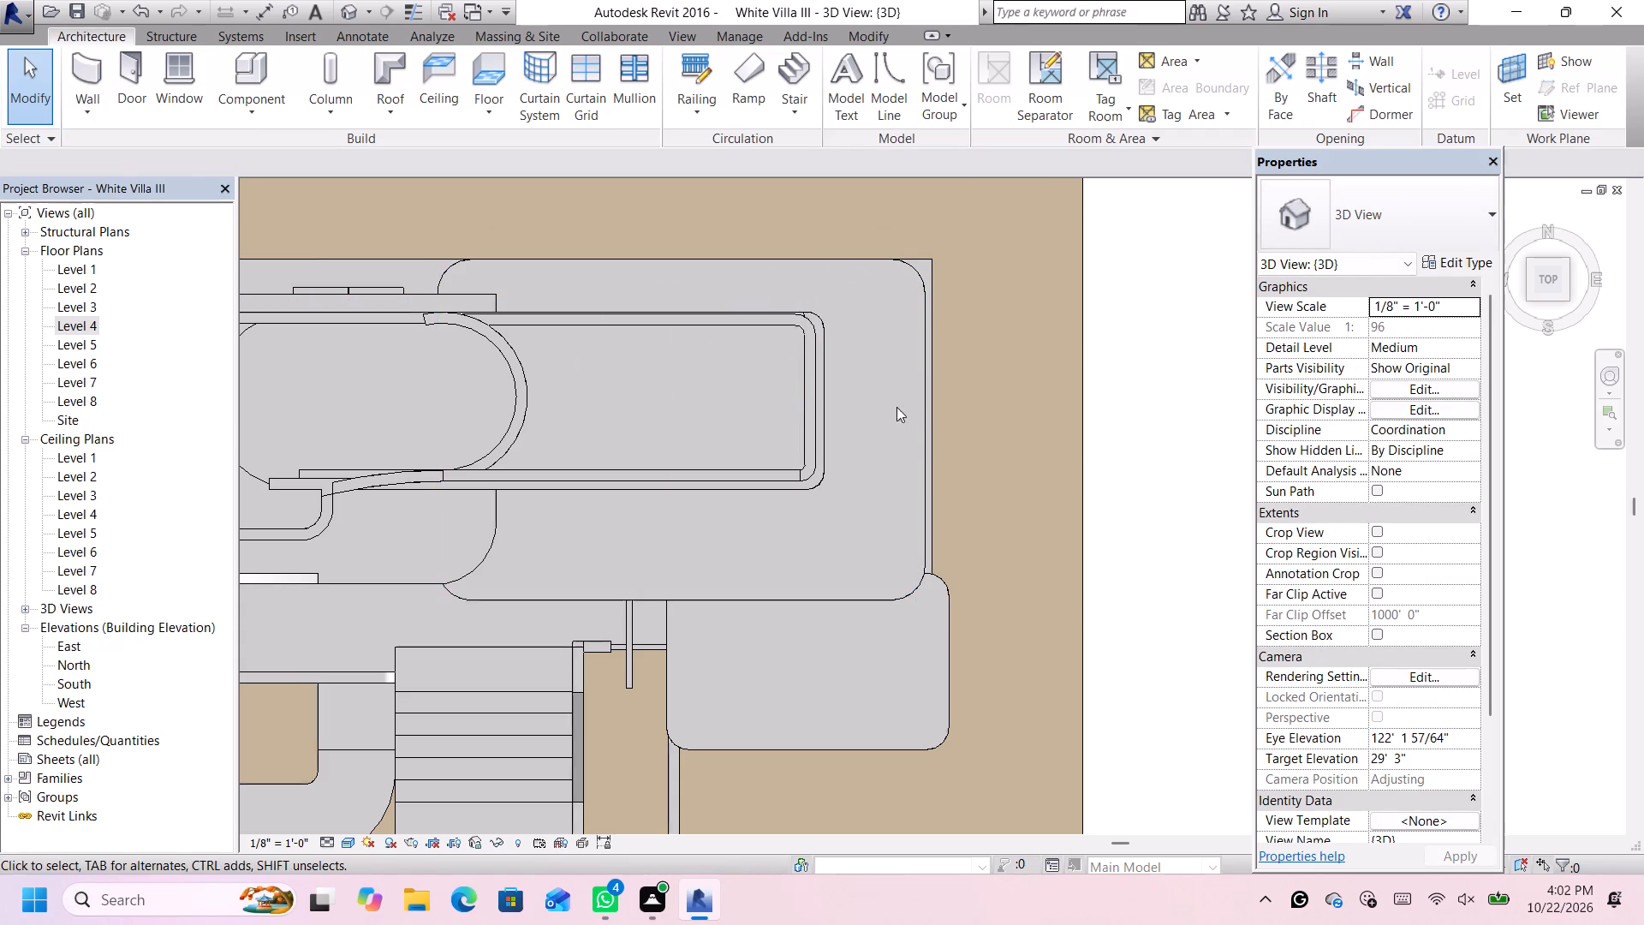
From the front view, set the base offset of the south straight wall on Level 6 to -0' 6".
left_click(1537, 295)
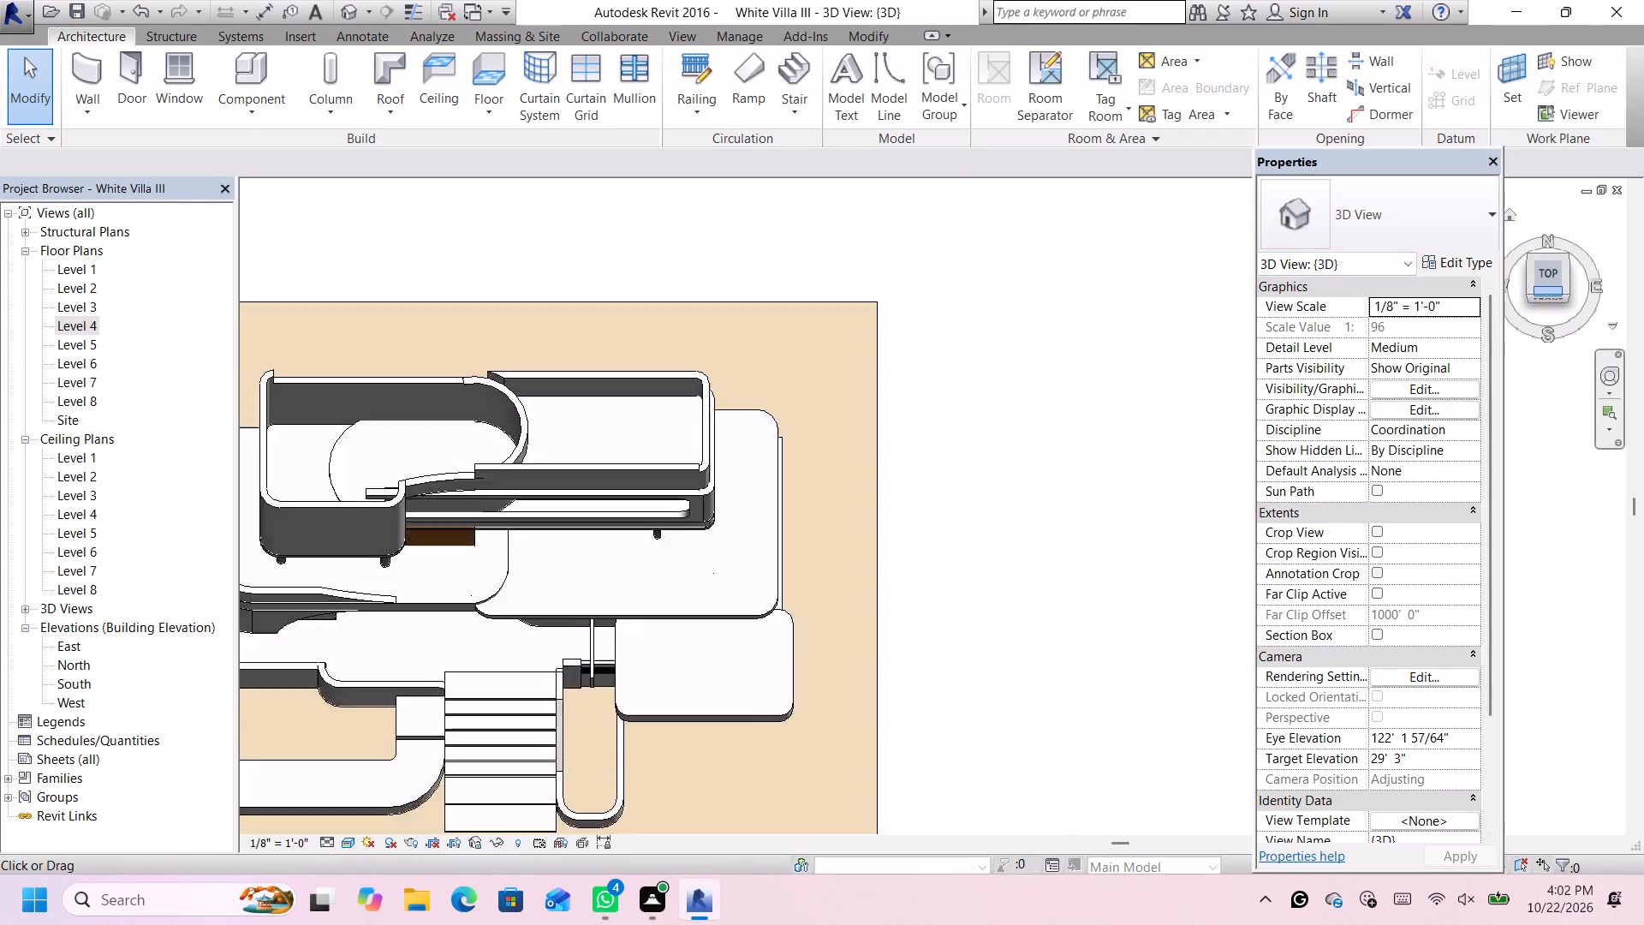
left_click(1548, 294)
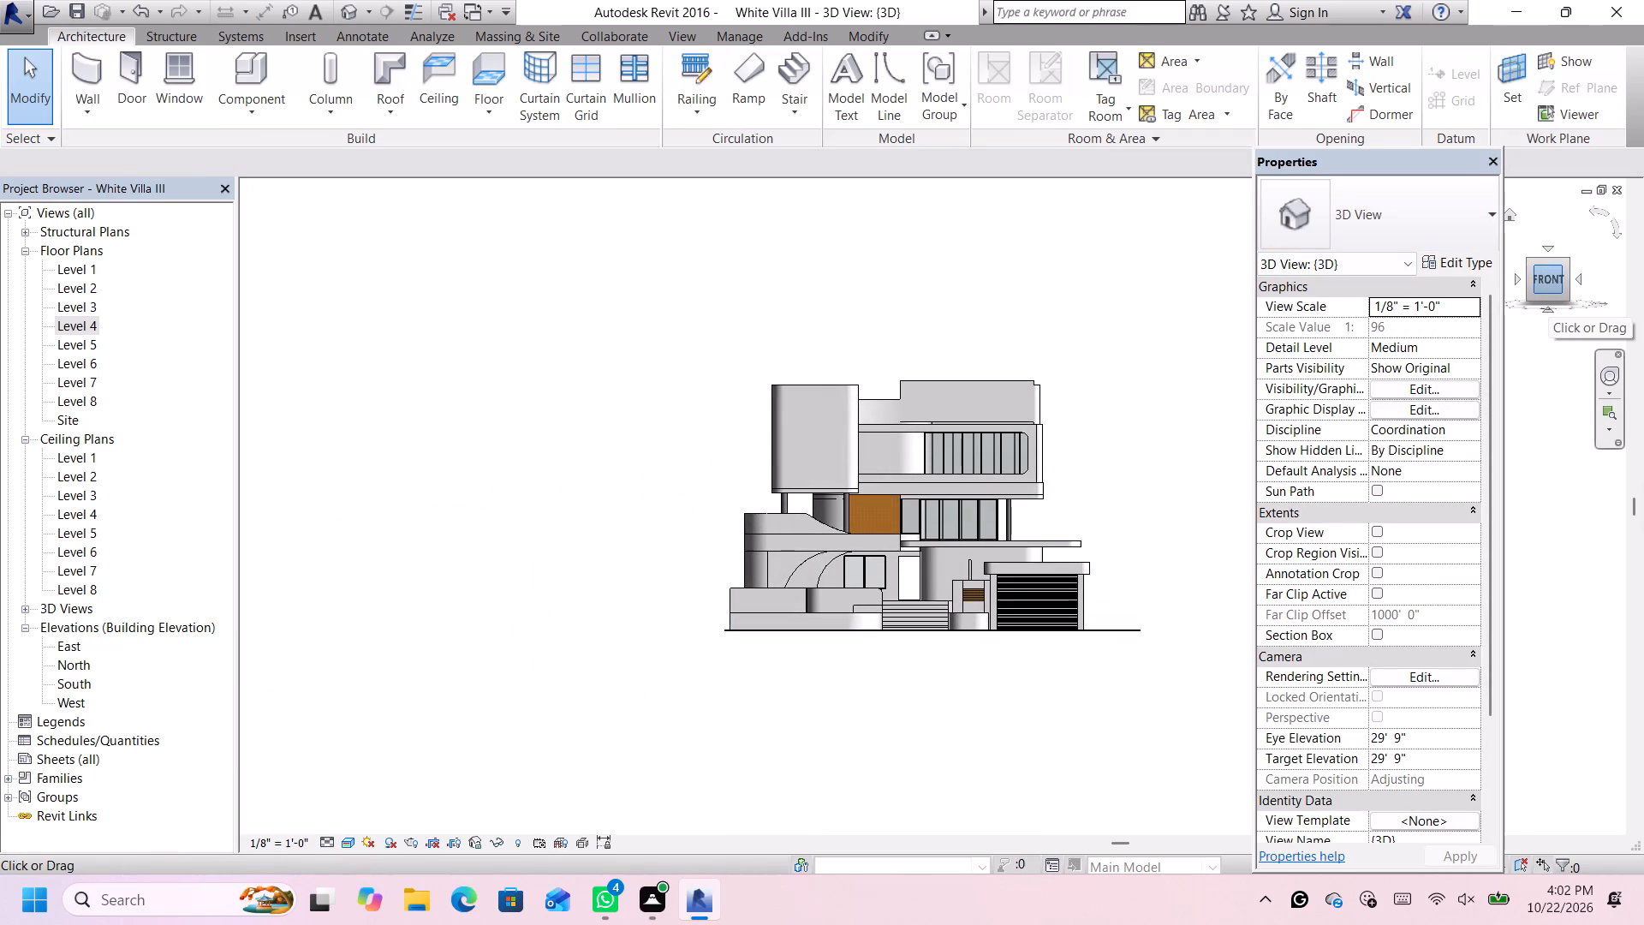
scroll(872, 403, "up", 4)
scroll(1122, 374, "up", 1)
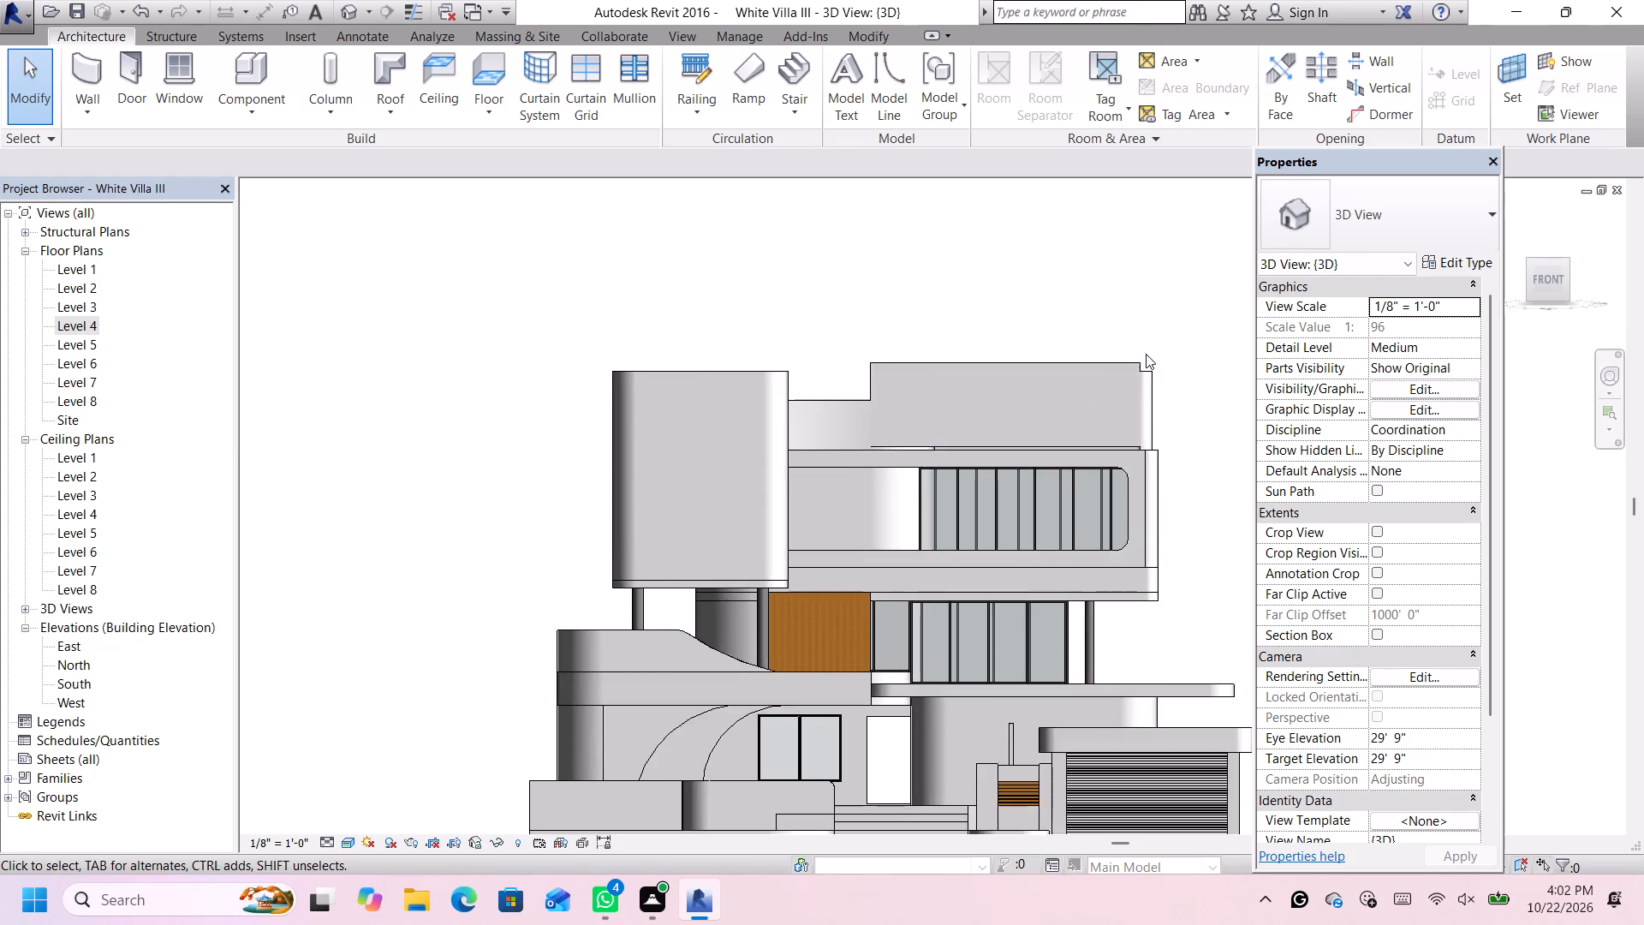
scroll(1147, 354, "up", 10)
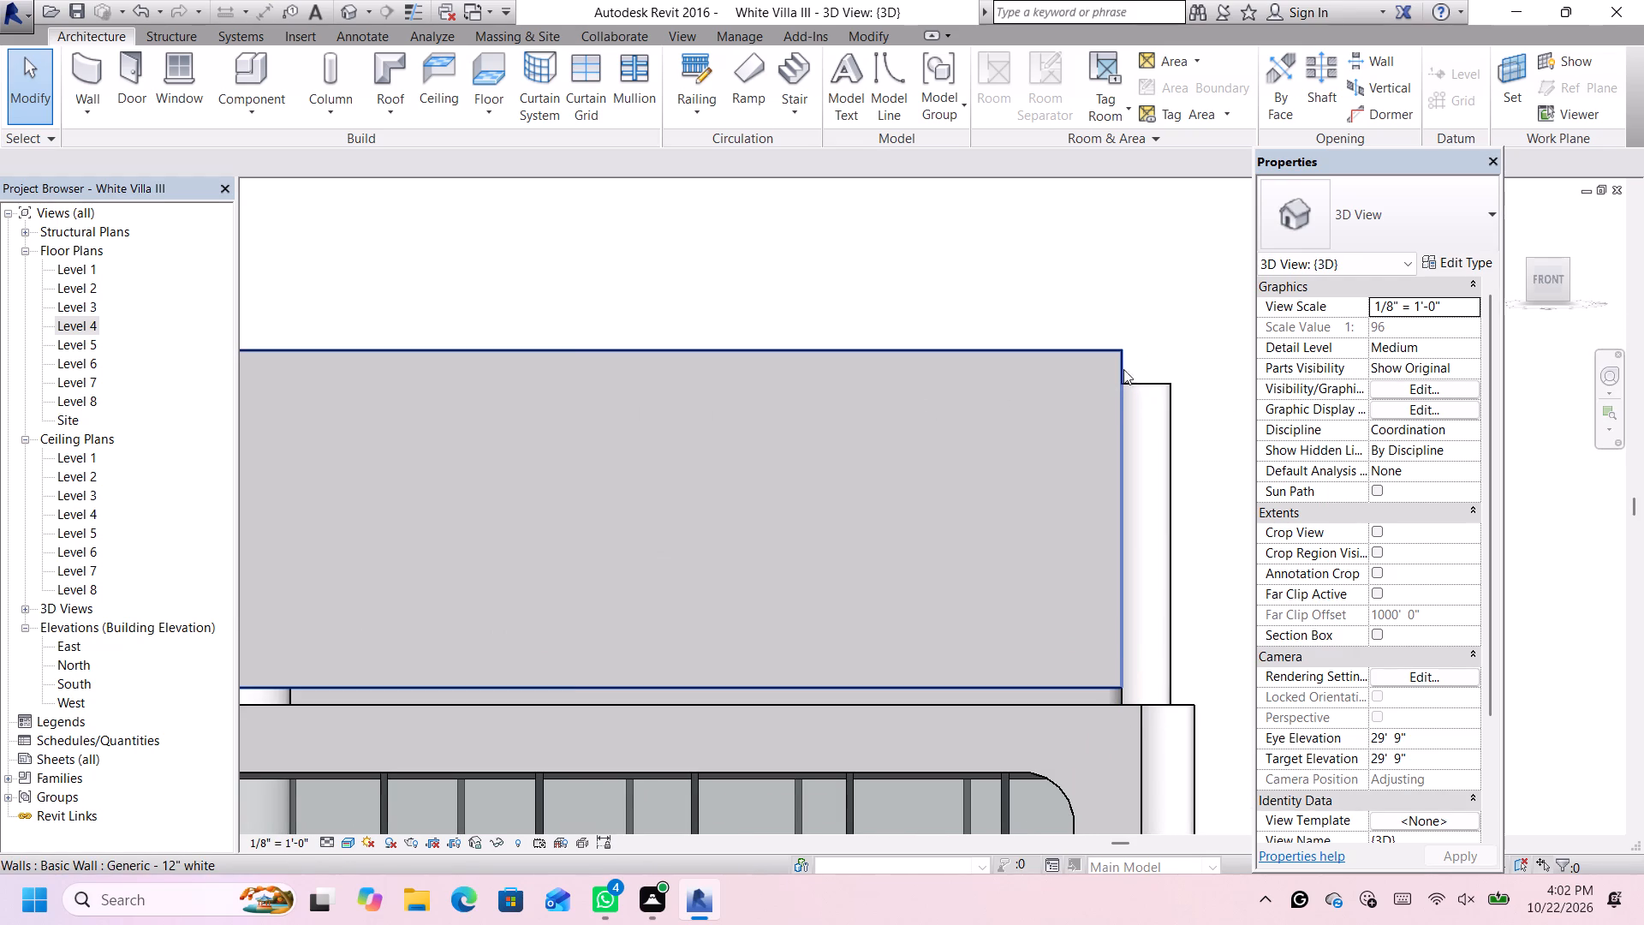
left_click(1117, 365)
scroll(1117, 365, "down", 7)
scroll(1444, 349, "up", 1)
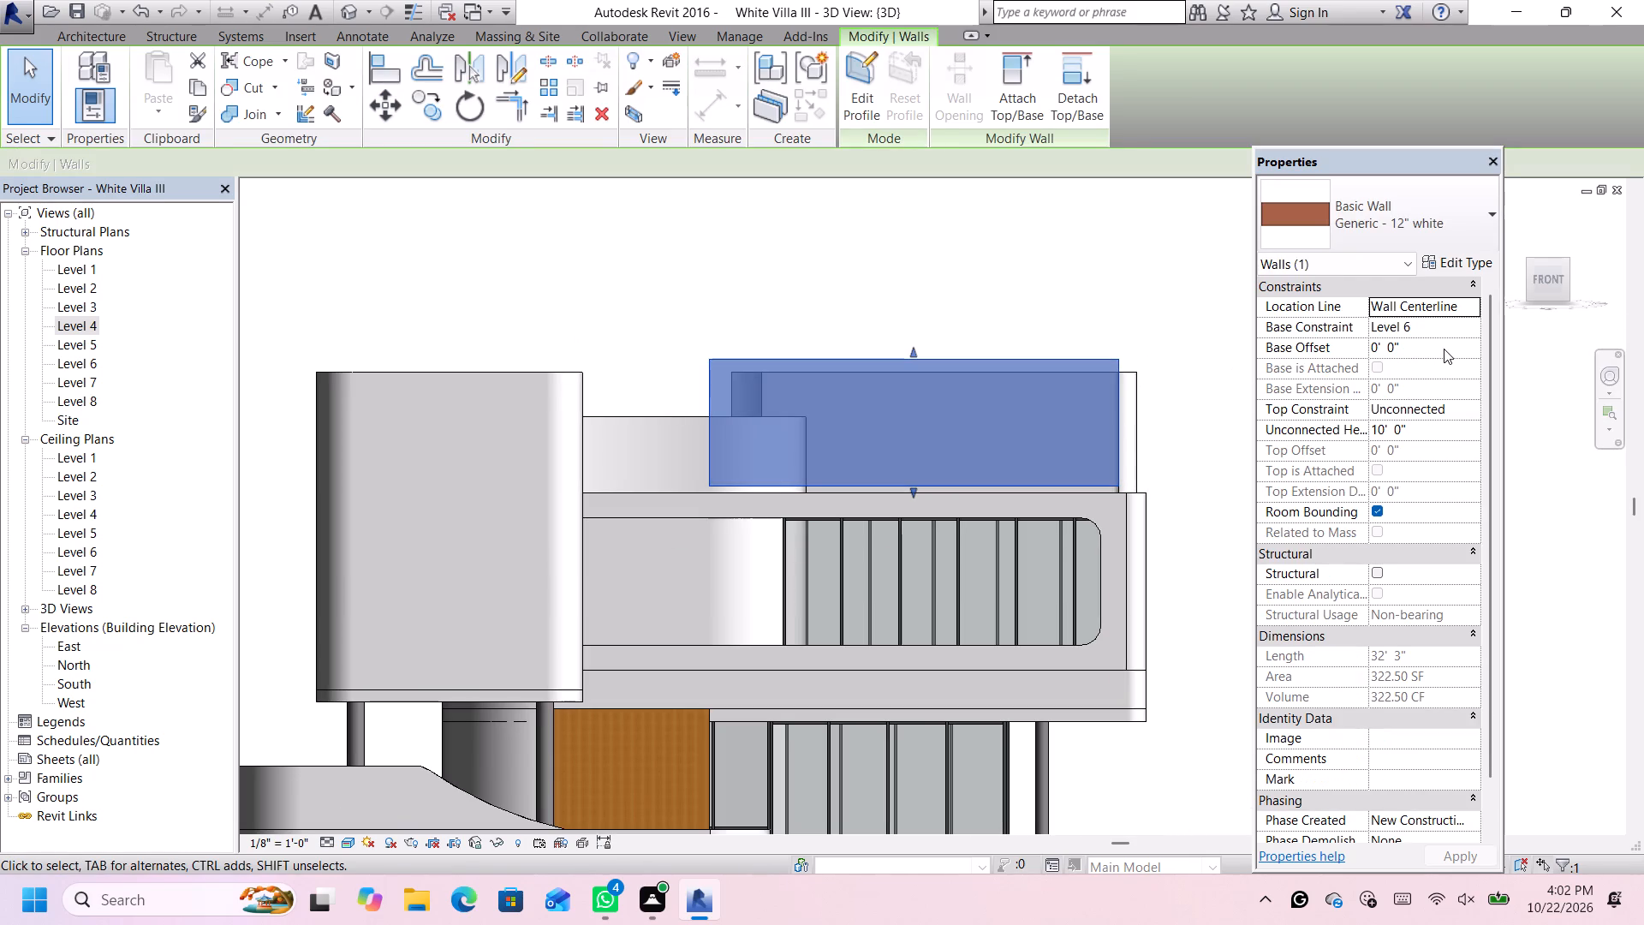
scroll(1444, 349, "up", 2)
scroll(1100, 542, "up", 4)
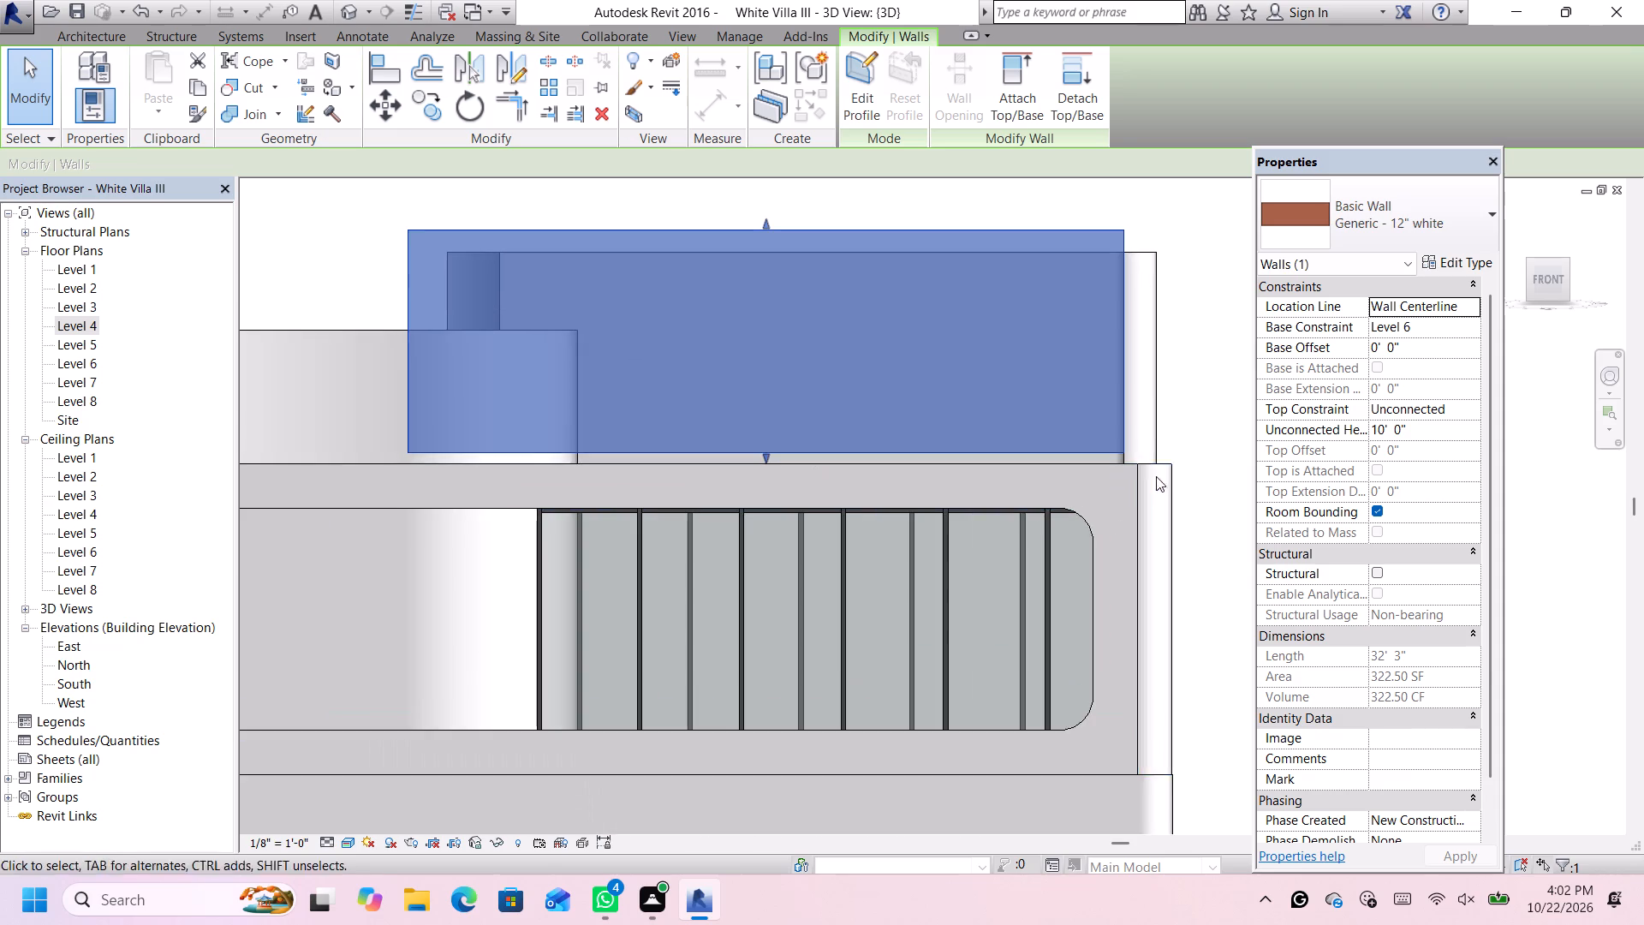
scroll(1200, 427, "down", 2)
middle_click_drag(1214, 415, 1146, 505)
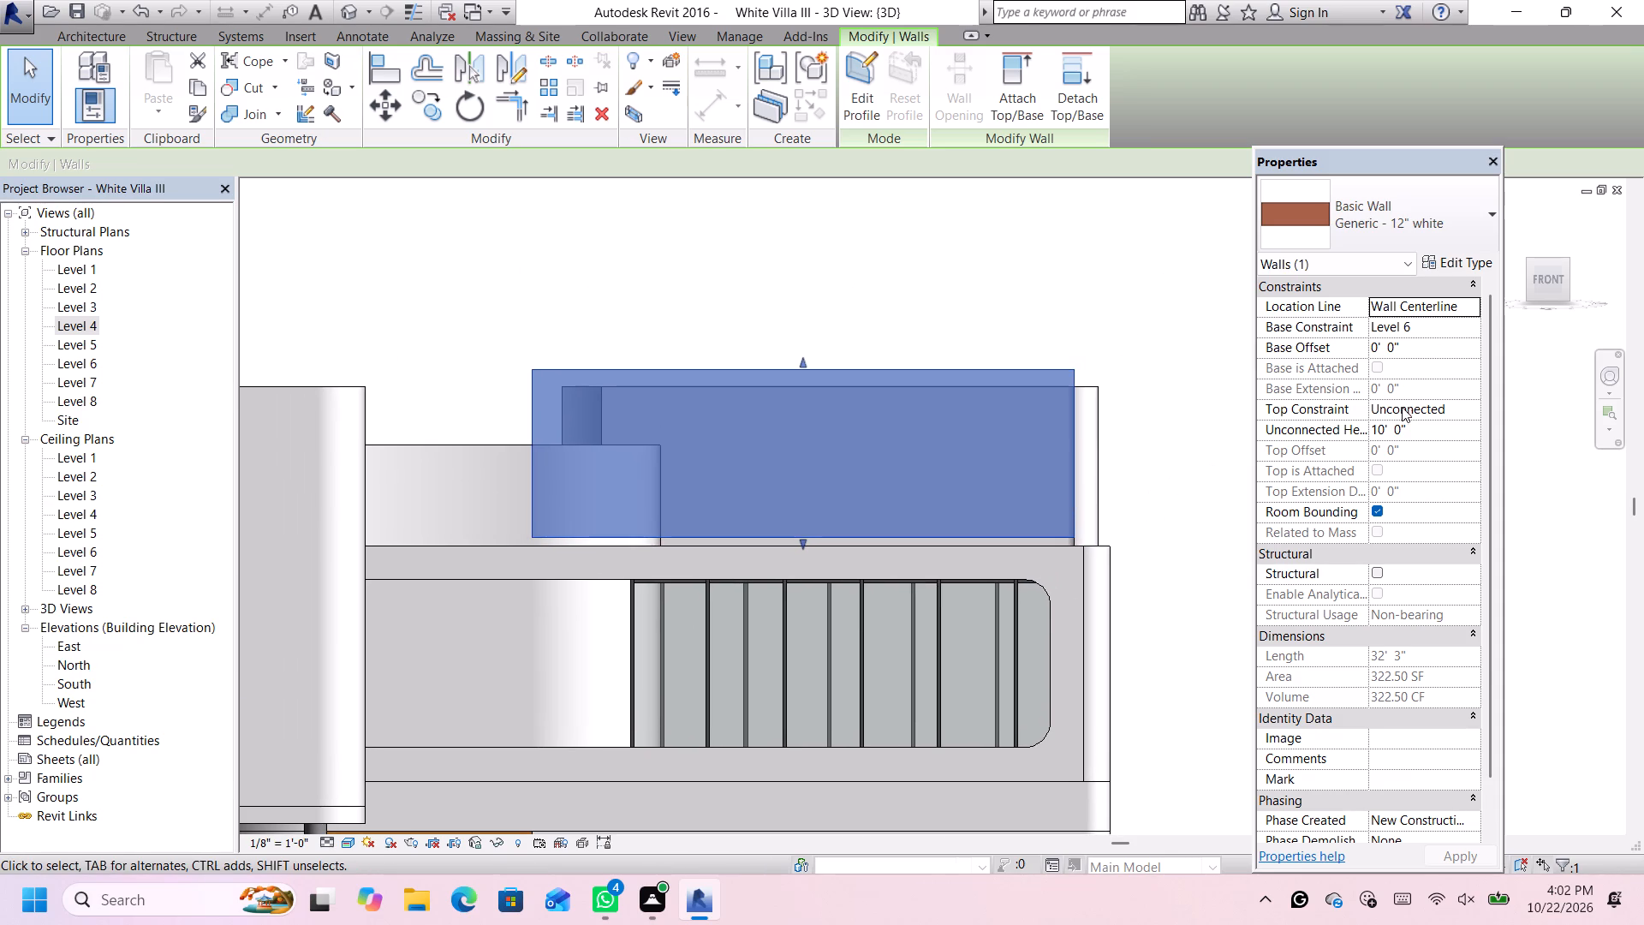
left_click(1421, 353)
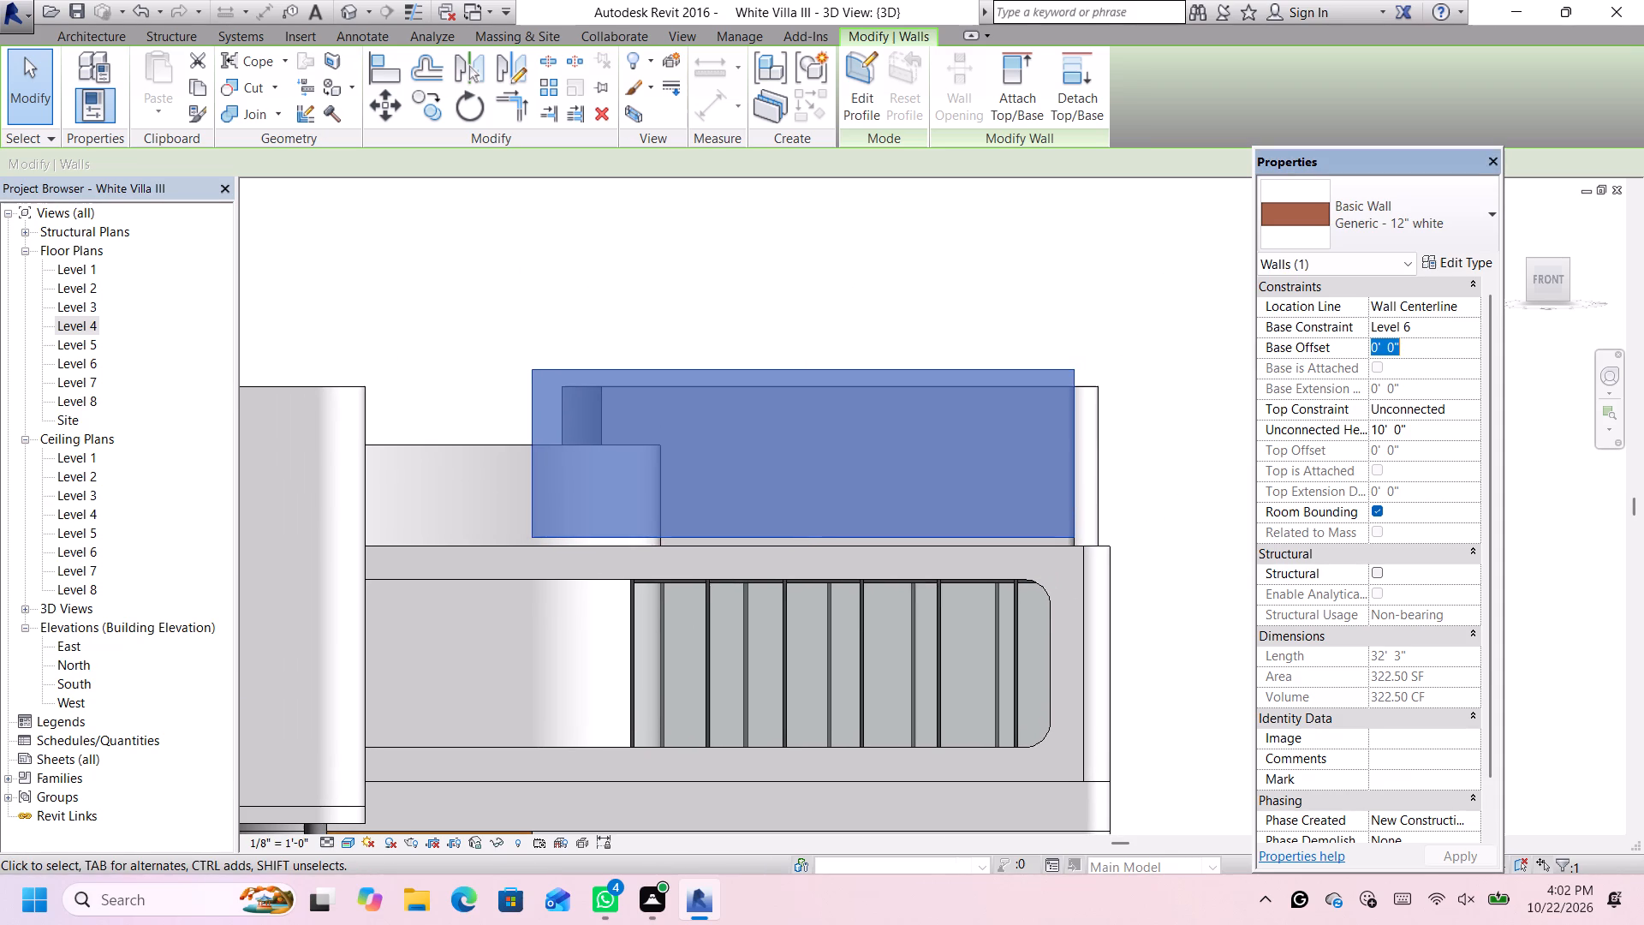
key("BackSpace")
type("-6\"")
key("Return")
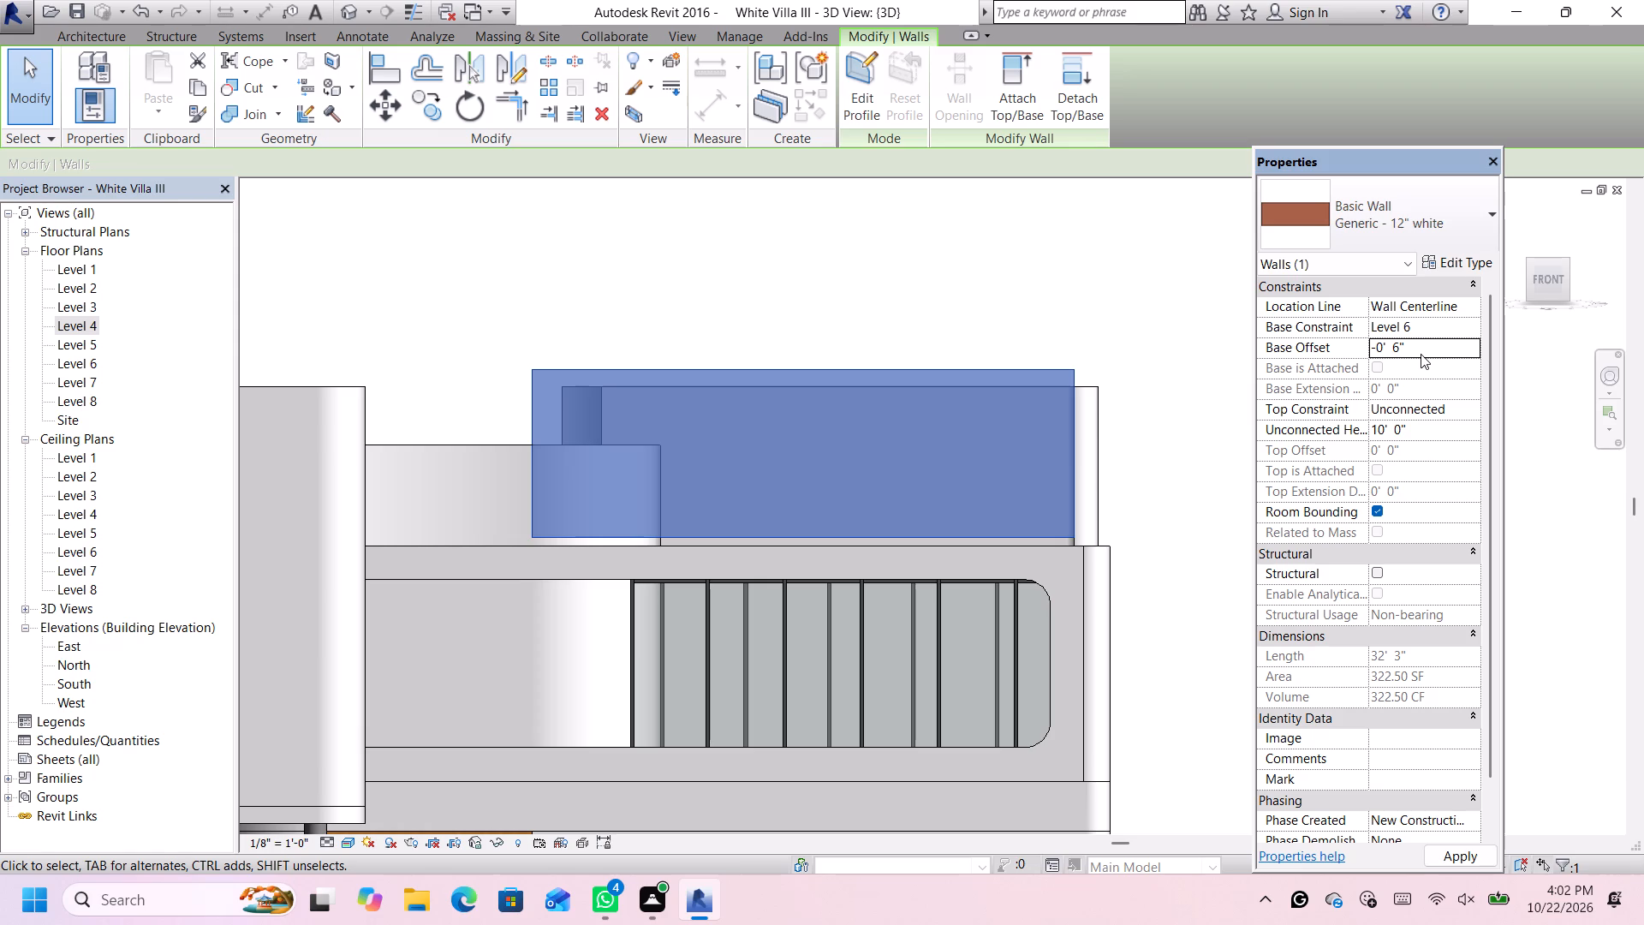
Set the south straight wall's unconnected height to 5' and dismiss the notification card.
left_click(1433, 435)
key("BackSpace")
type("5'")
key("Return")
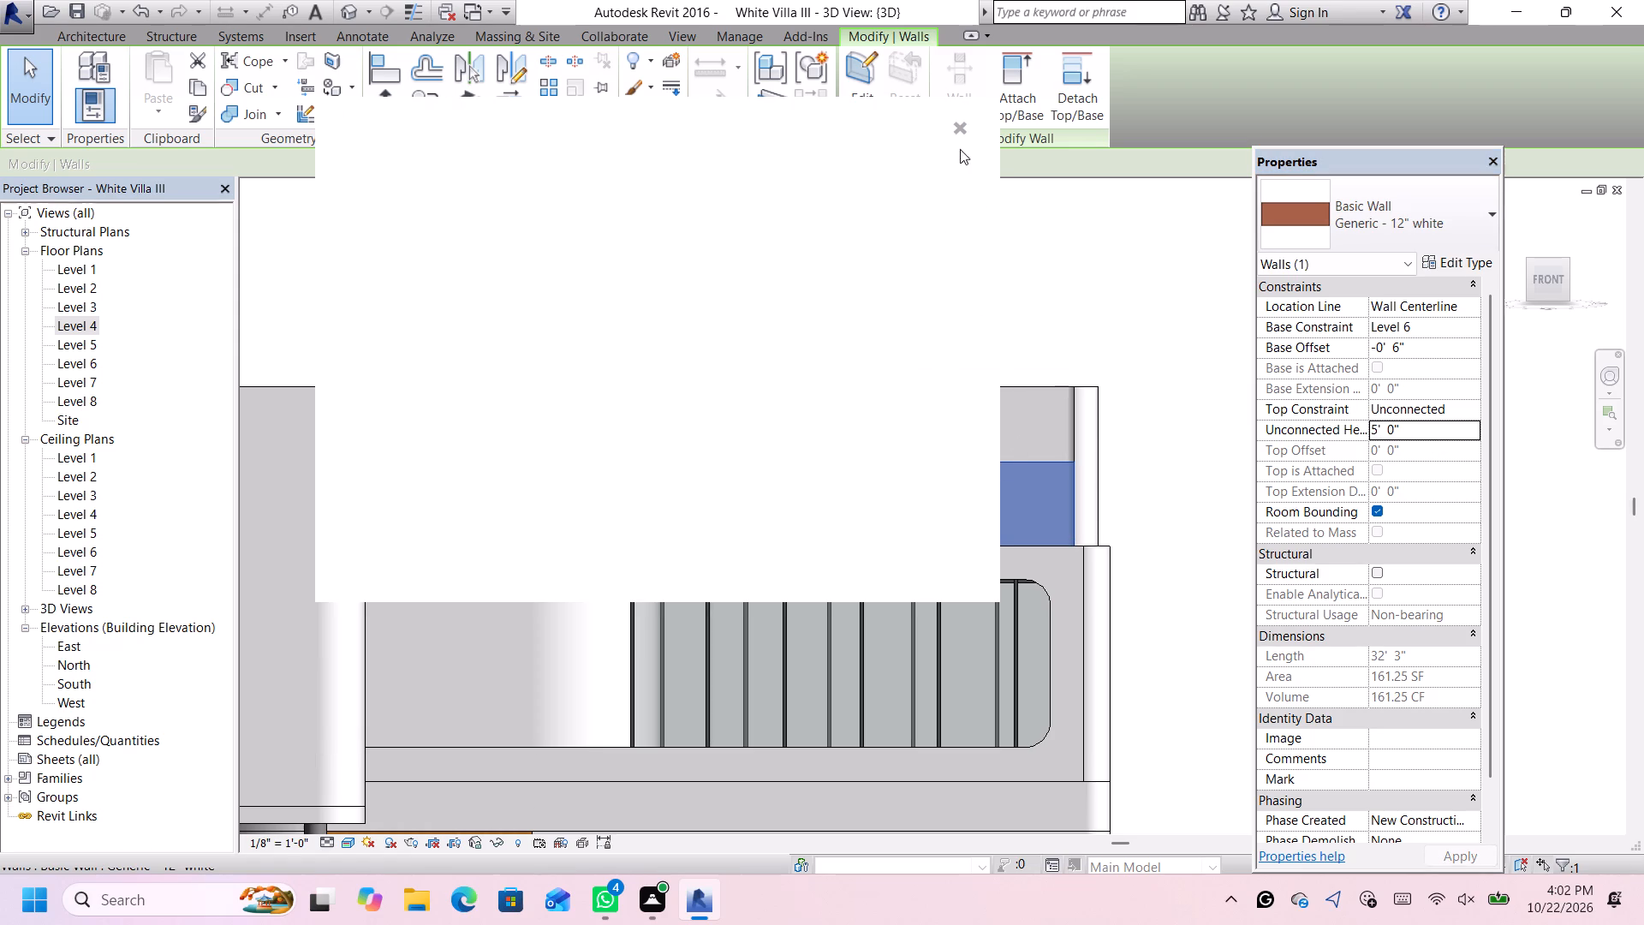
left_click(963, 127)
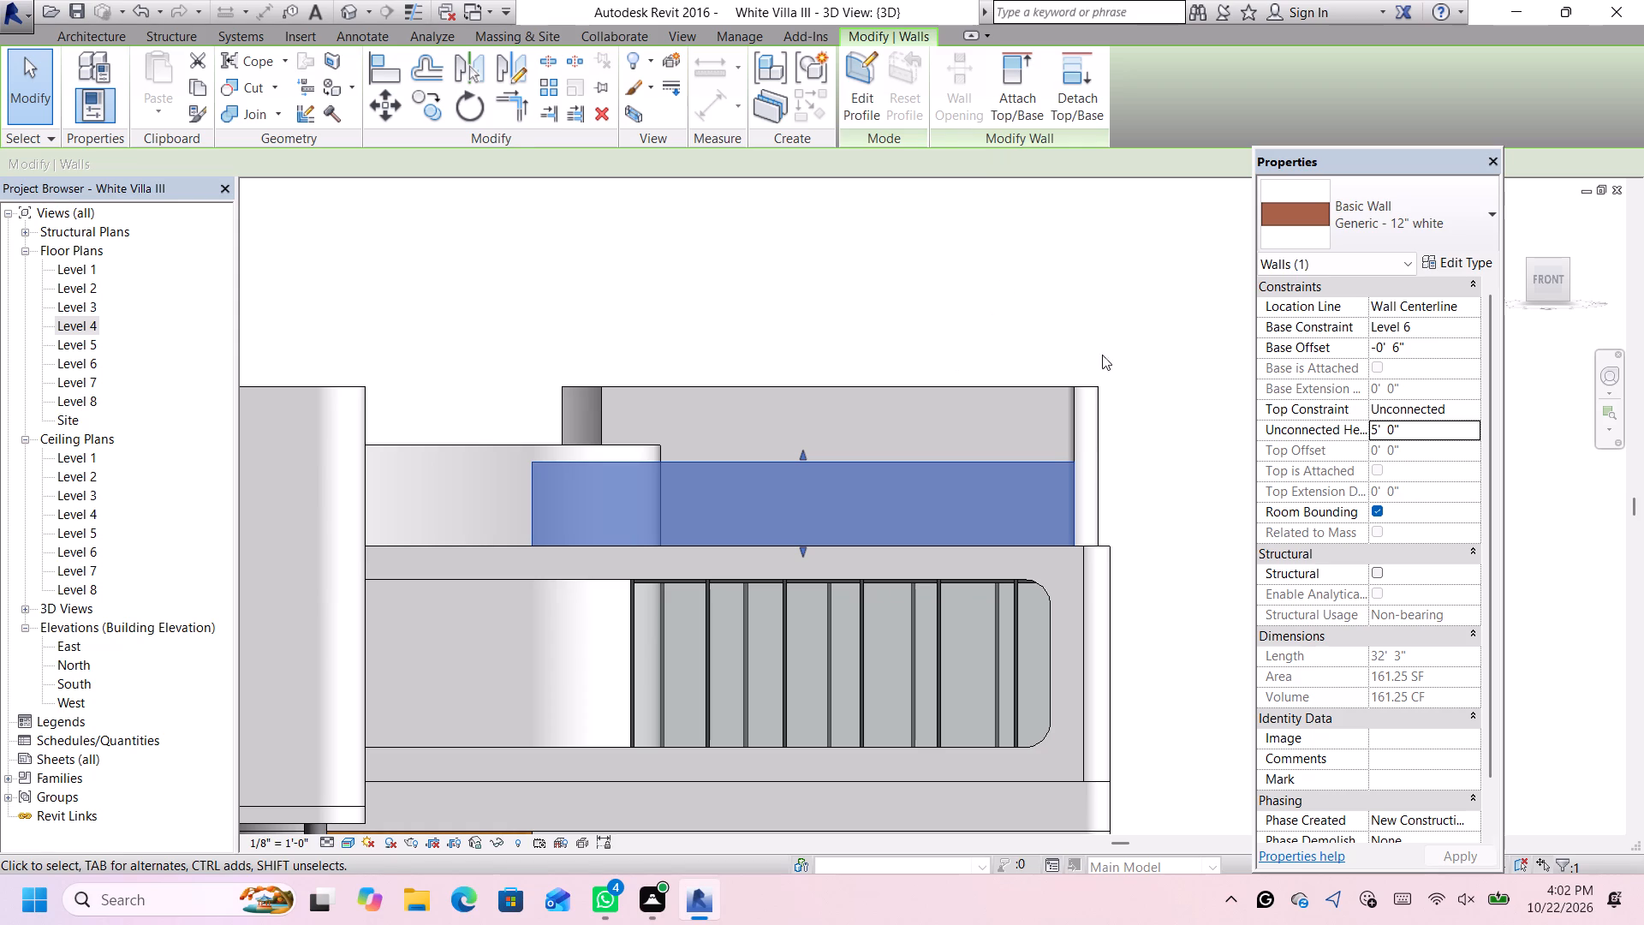
Set the south straight wall's unconnected height to 6' and deselect it.
left_click(1429, 428)
key("BackSpace")
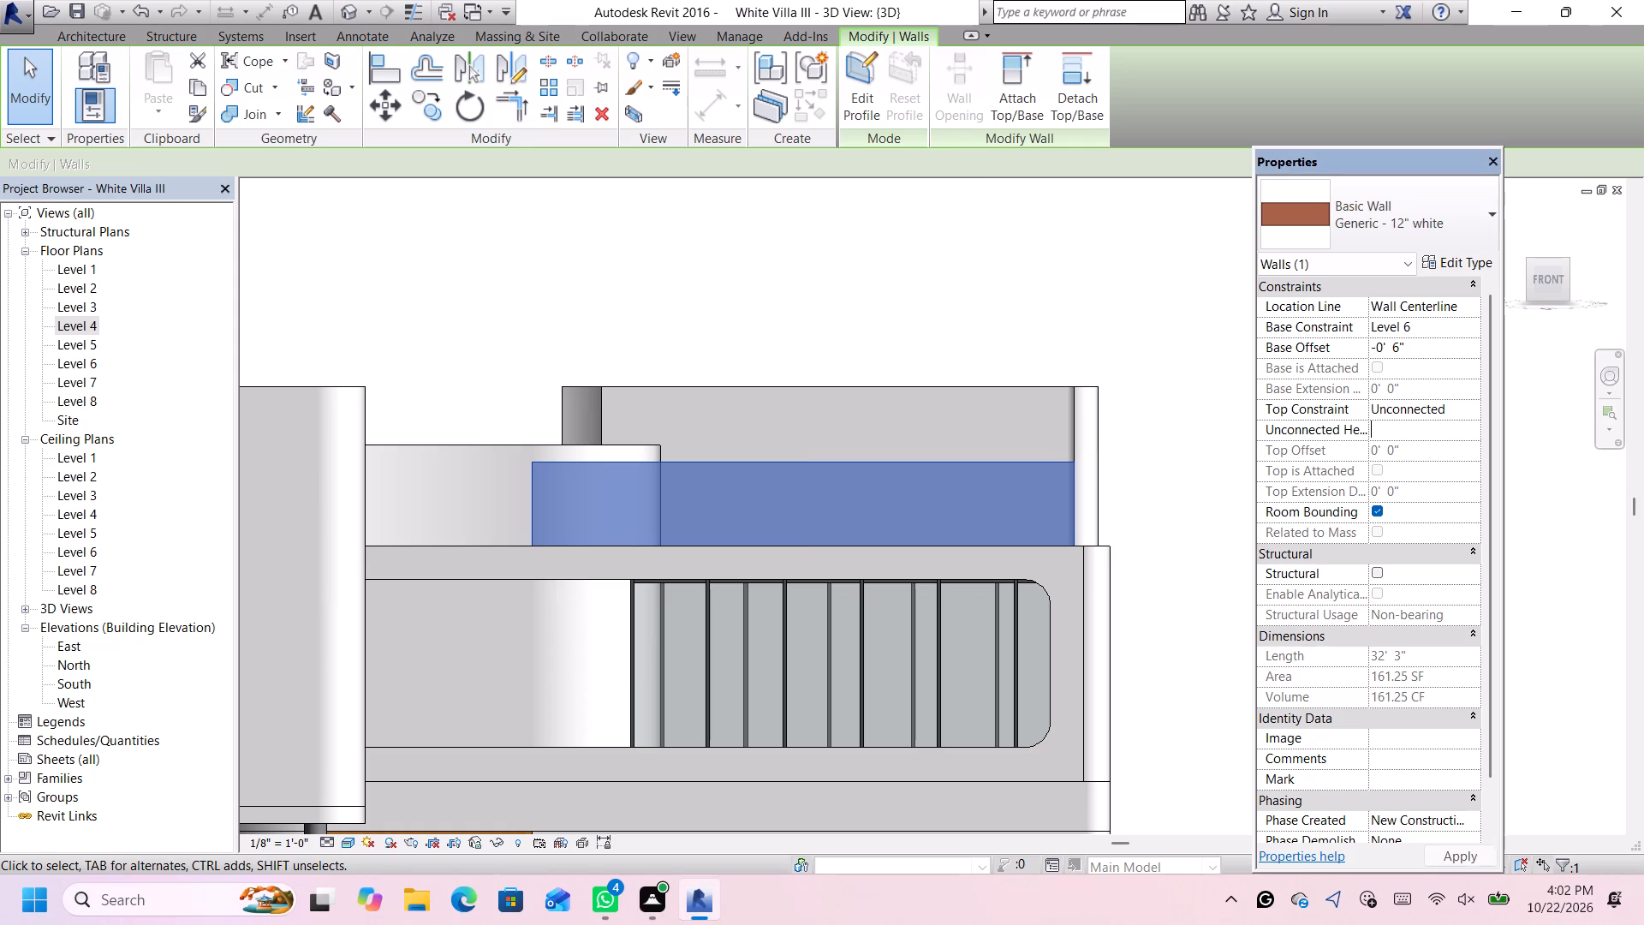
key("6")
key("apostrophe")
key("Return")
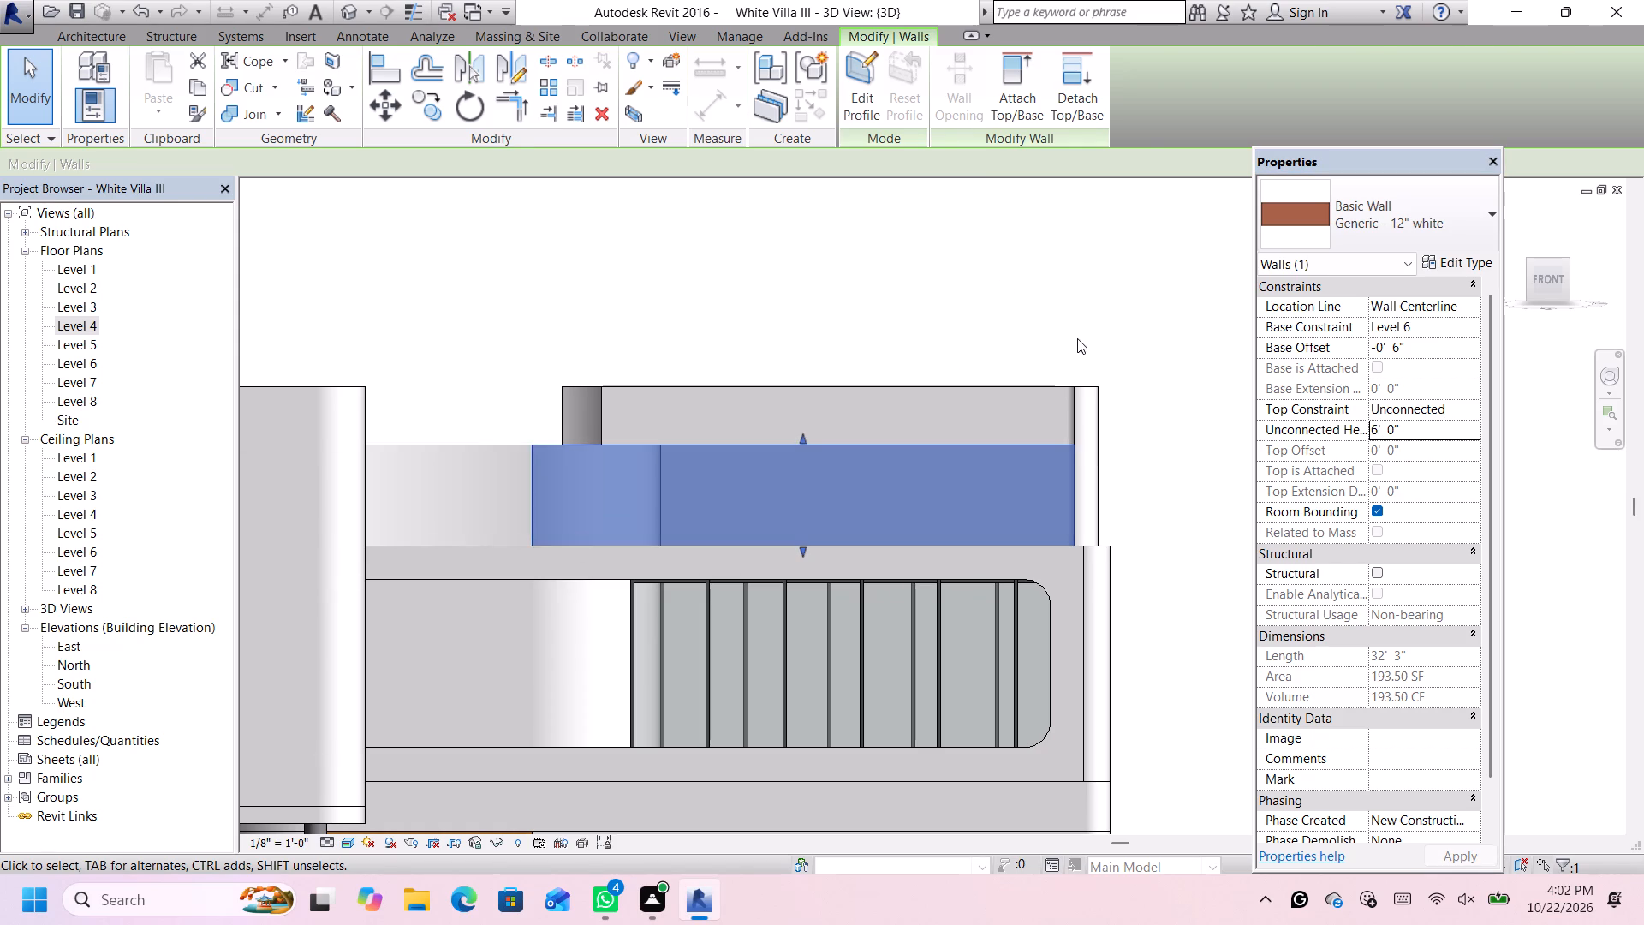
left_click(1077, 338)
Set the unconnected height of the southeast arc wall, at the east end of the south straight wall, to 6'.
scroll(1097, 393, "up", 4)
left_click(1081, 399)
left_click(1089, 386)
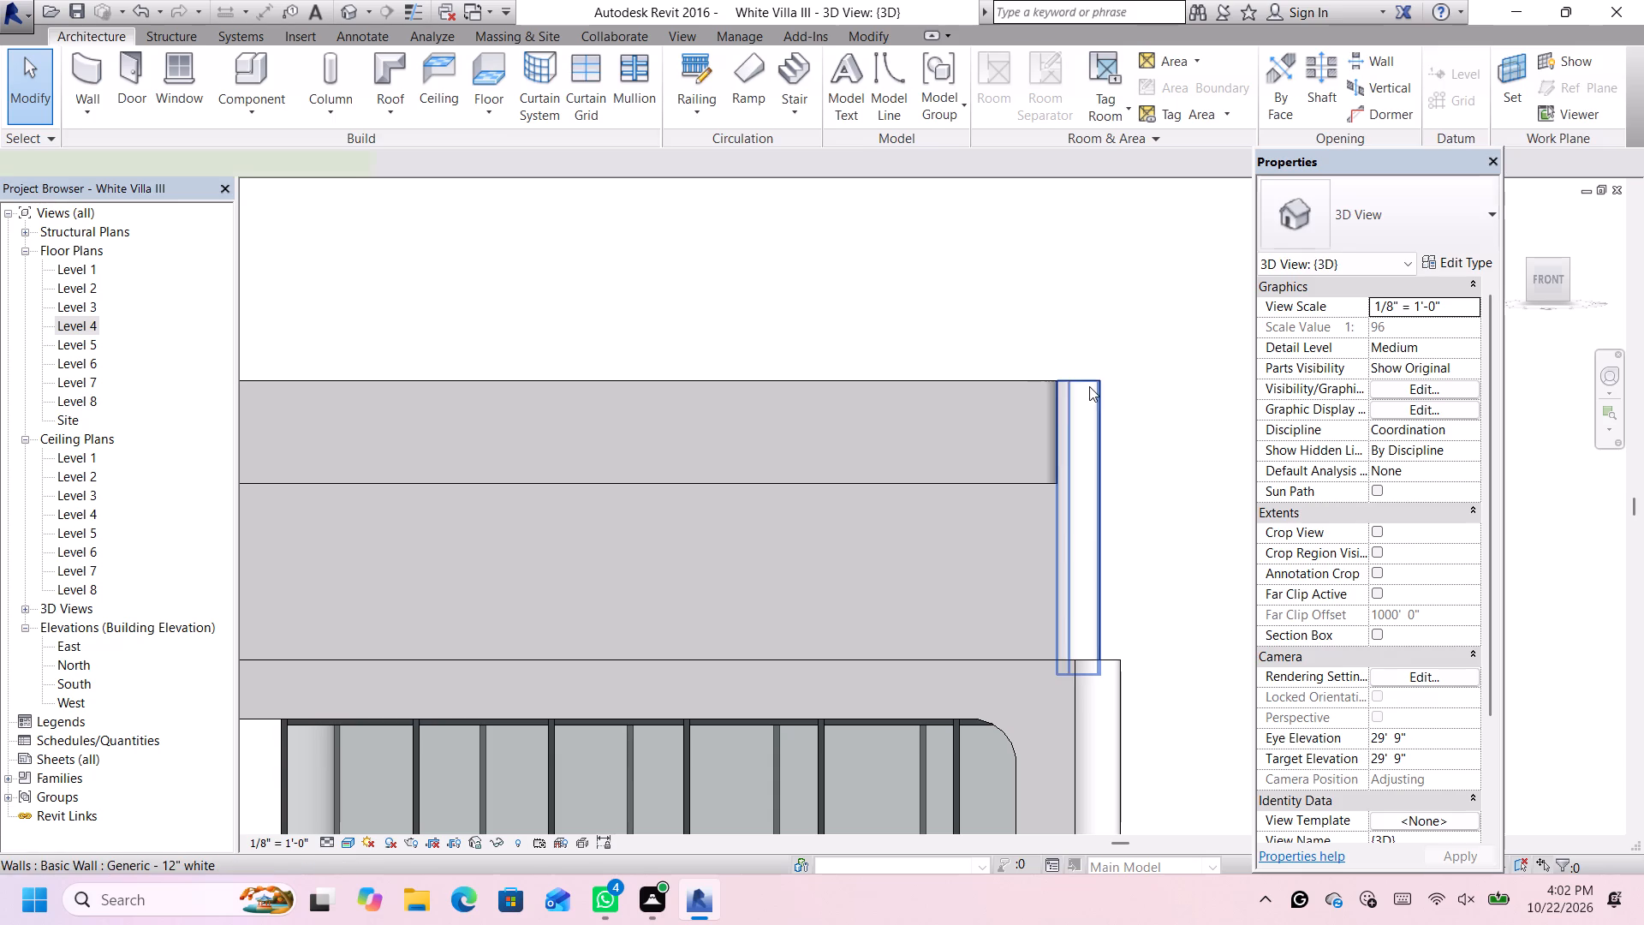
left_click(1420, 429)
key("BackSpace")
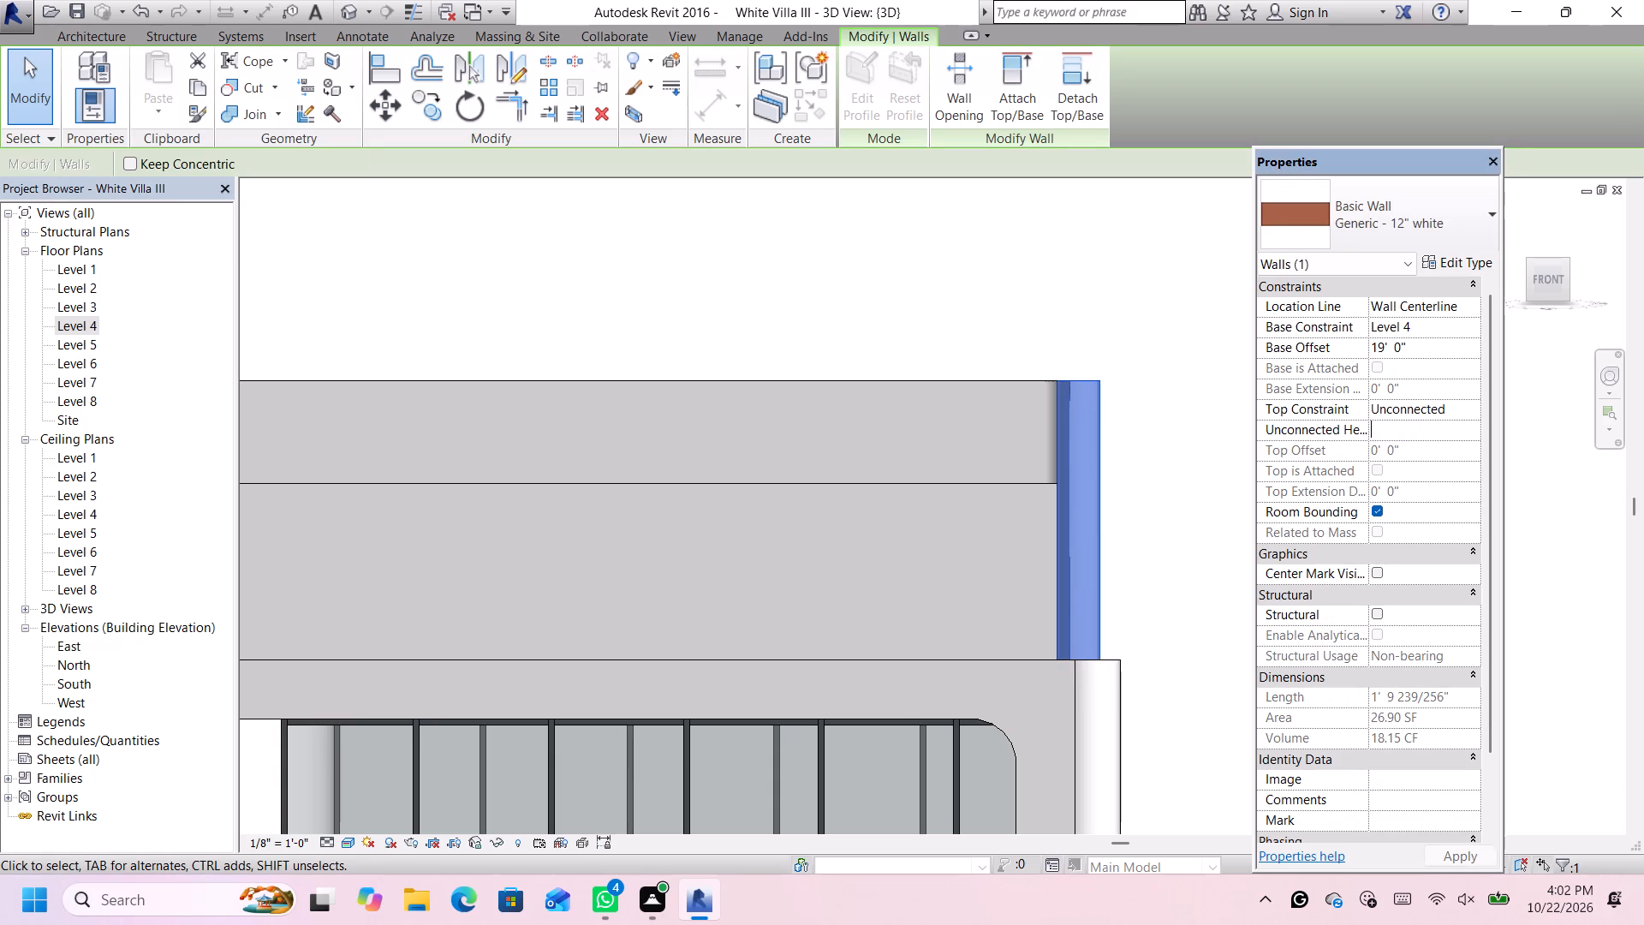
type("6'")
key("Return")
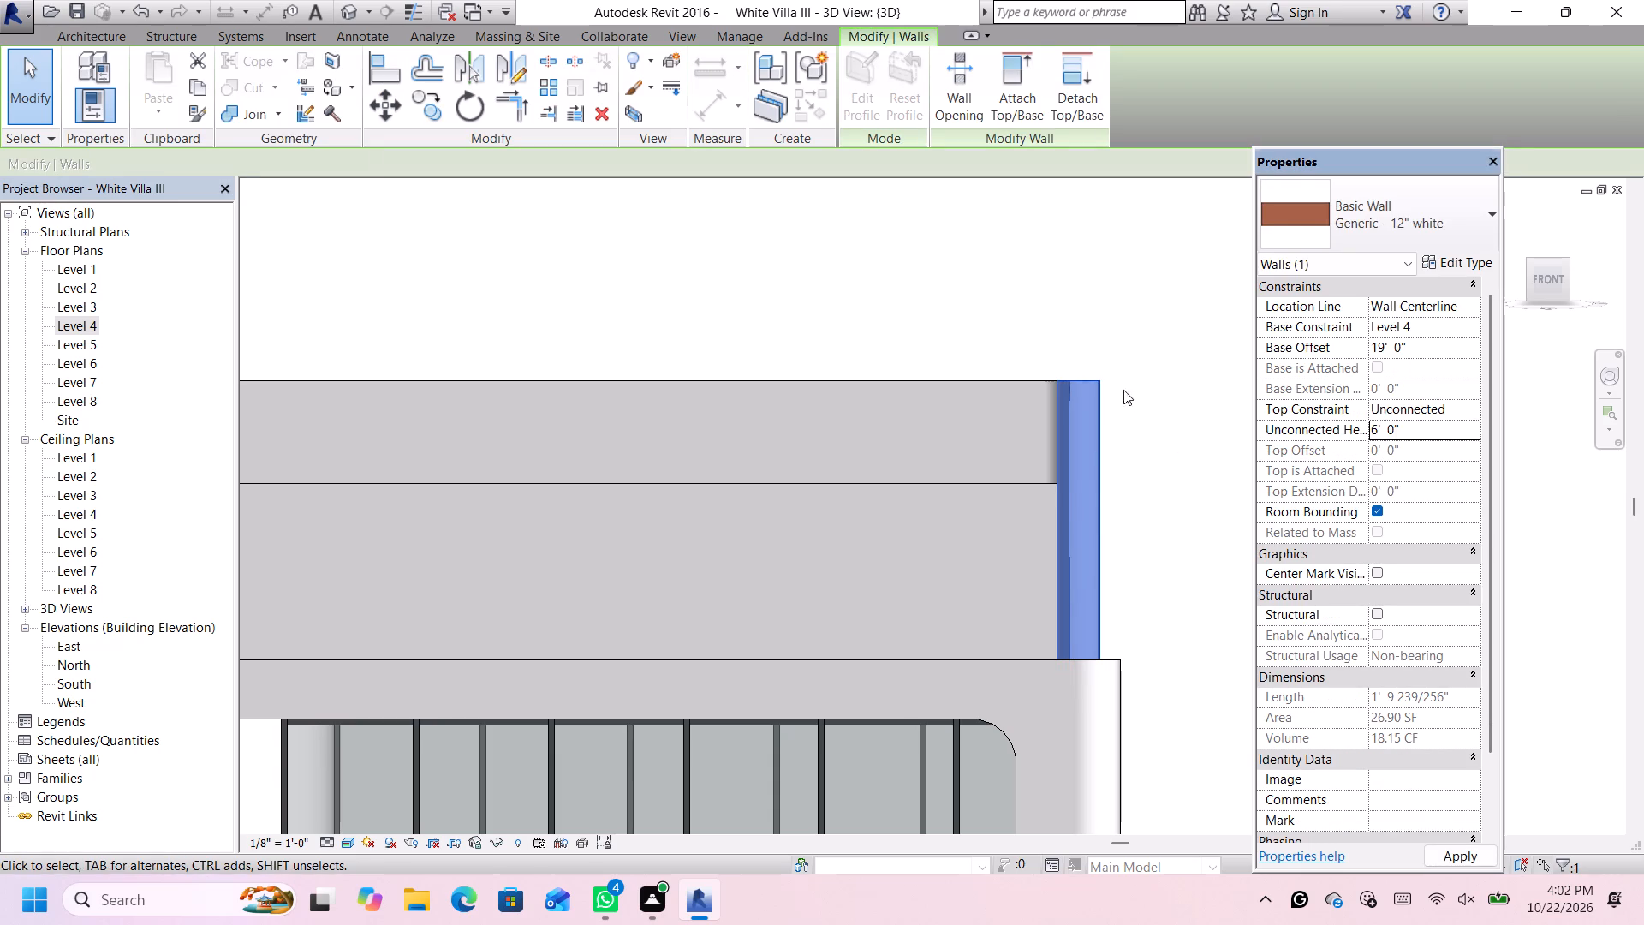
Set the southeast arc wall's base constraint to Level 6 with a base offset of -0' 6".
scroll(1147, 506, "down", 3)
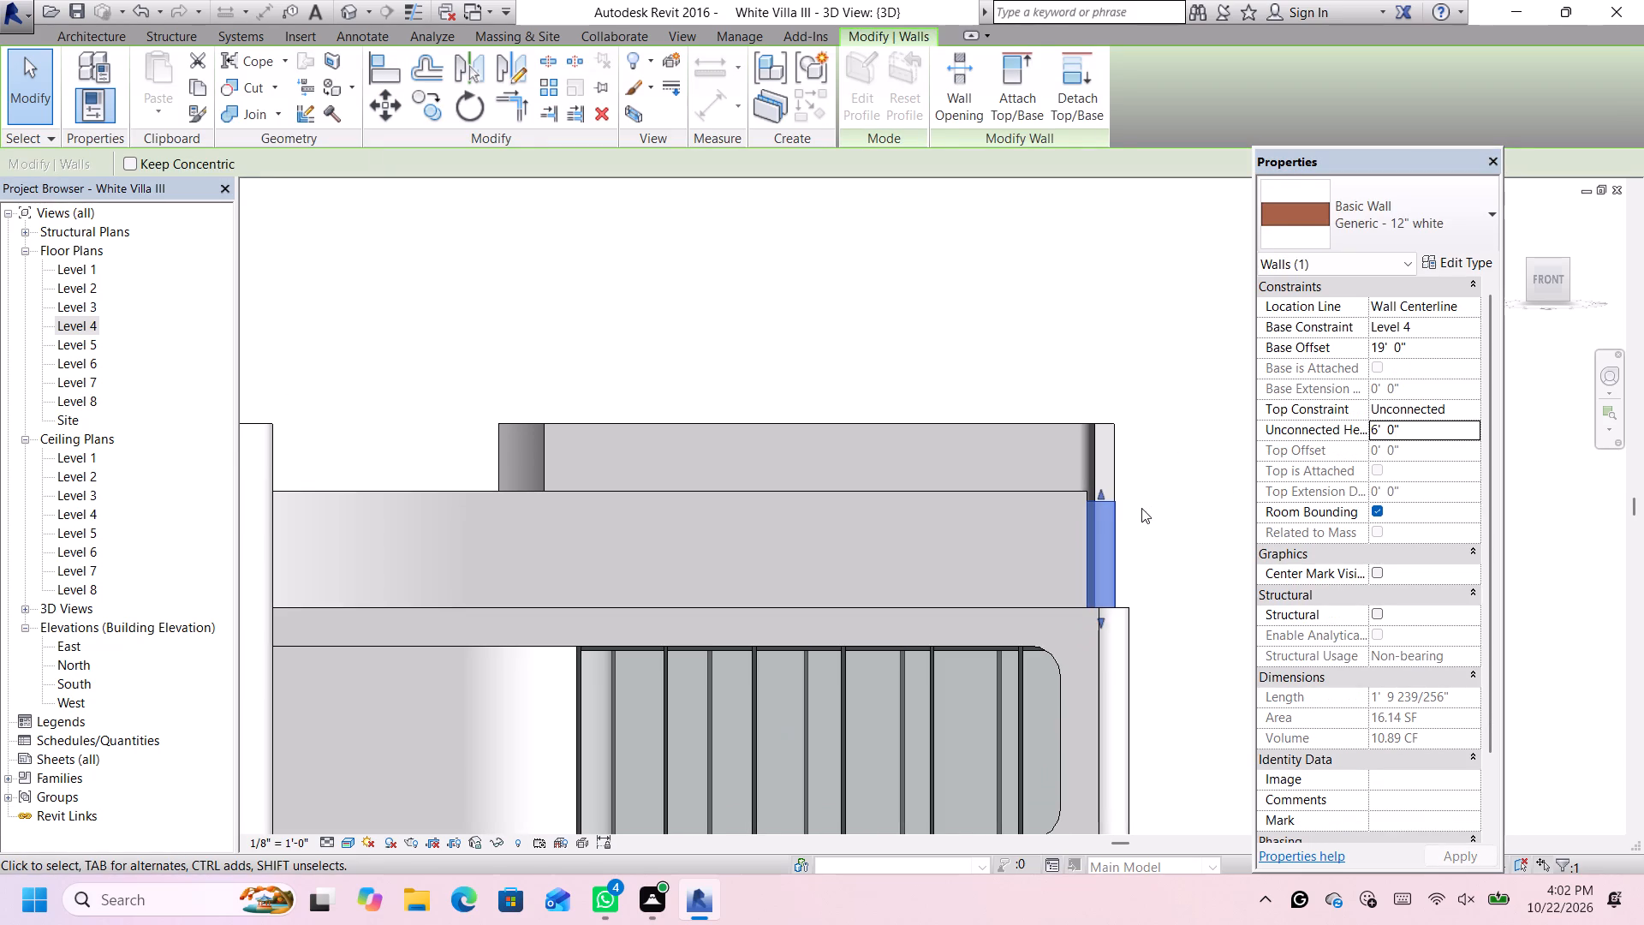
left_click(1415, 346)
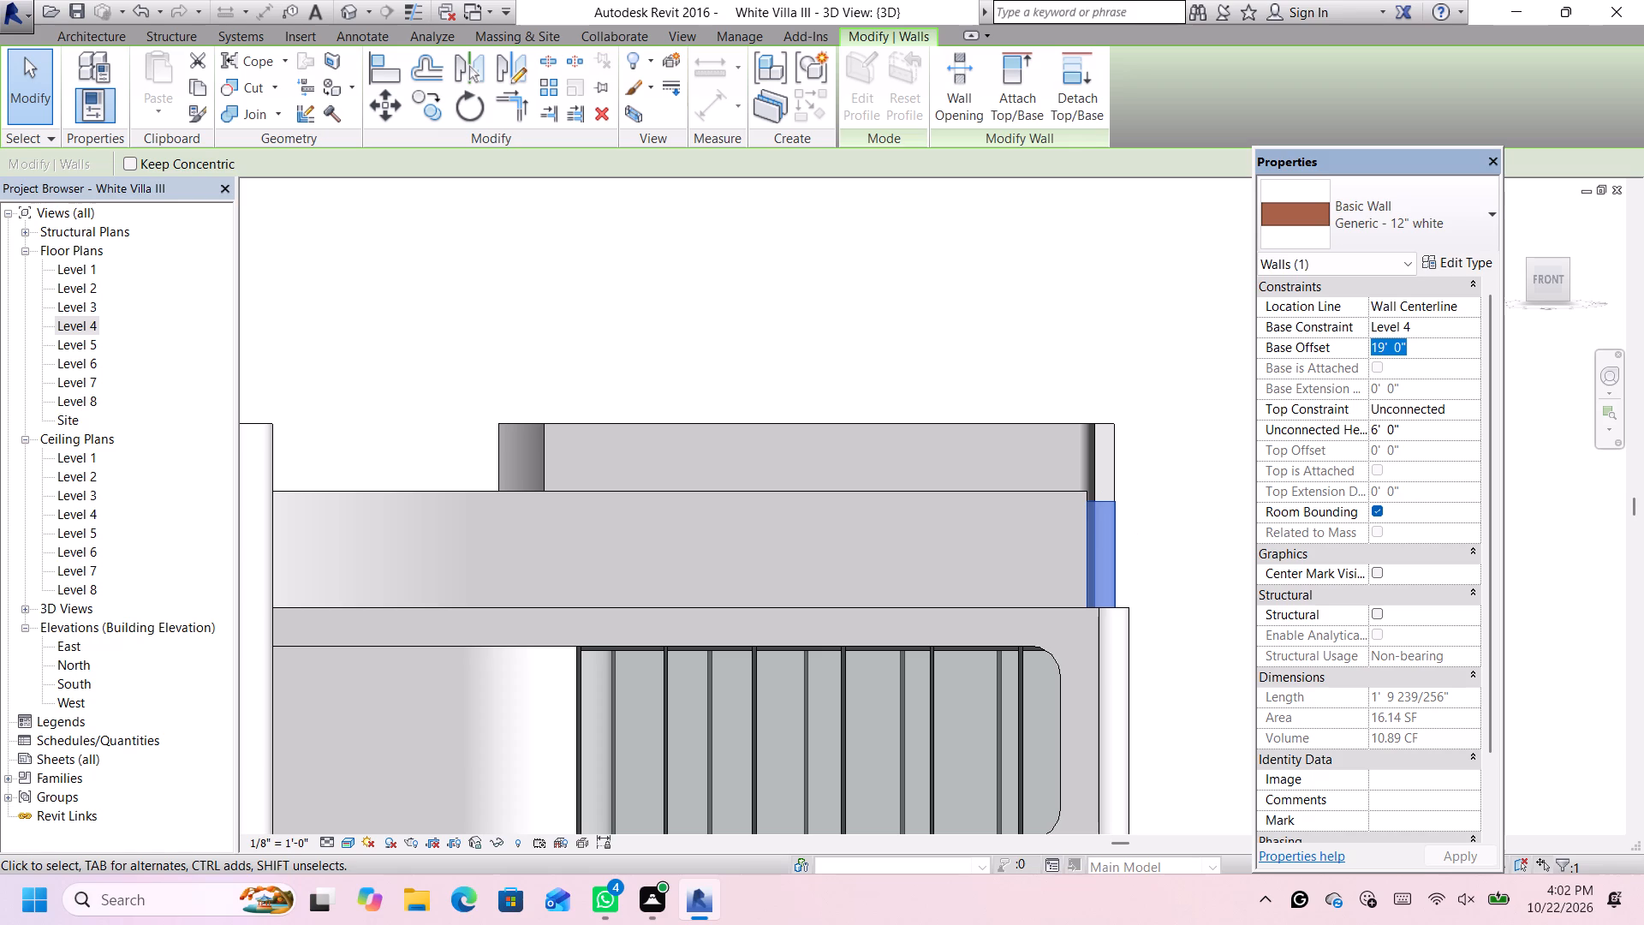
left_click(1437, 331)
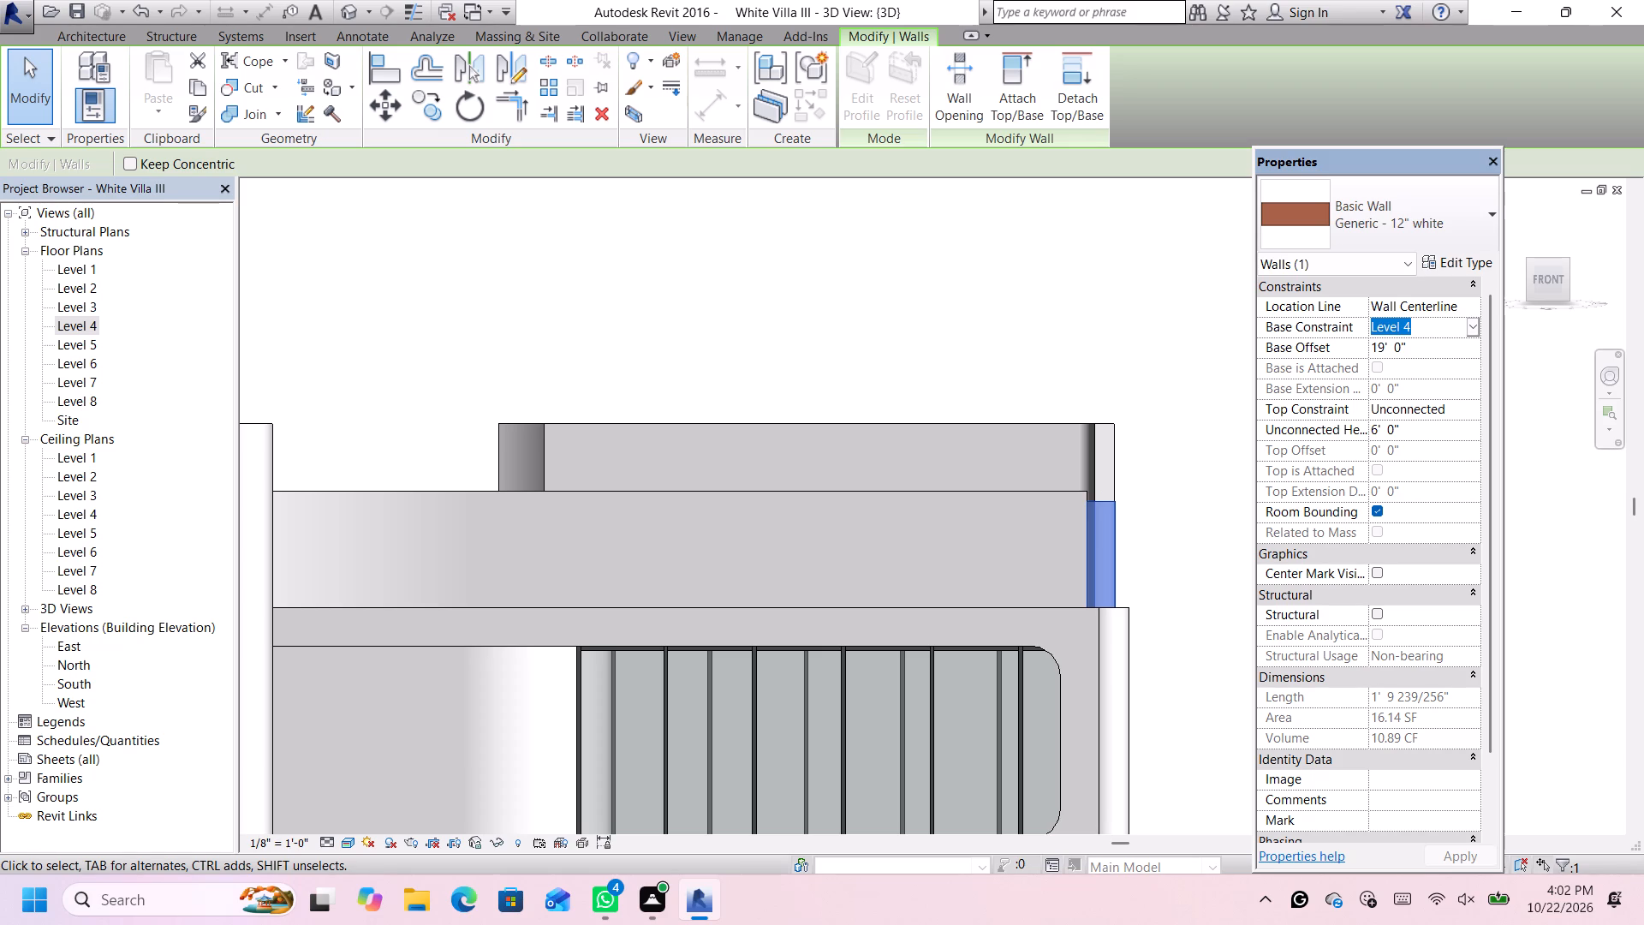
left_click(1479, 324)
scroll(1404, 379, "down", 2)
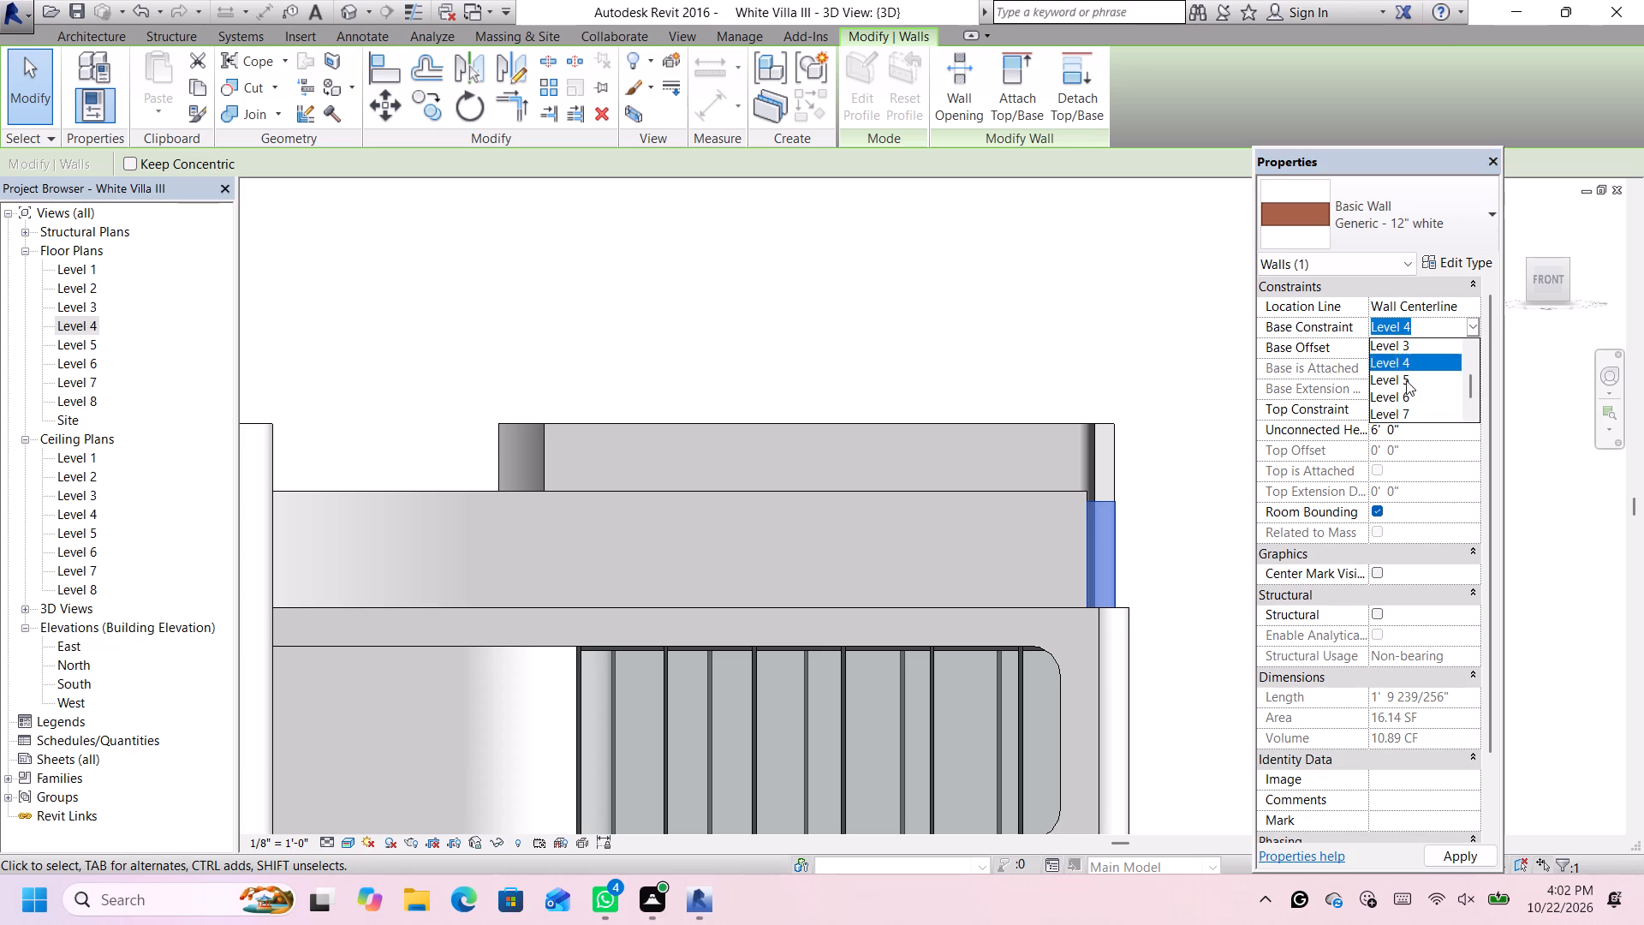
scroll(1408, 386, "down", 1)
left_click(1413, 363)
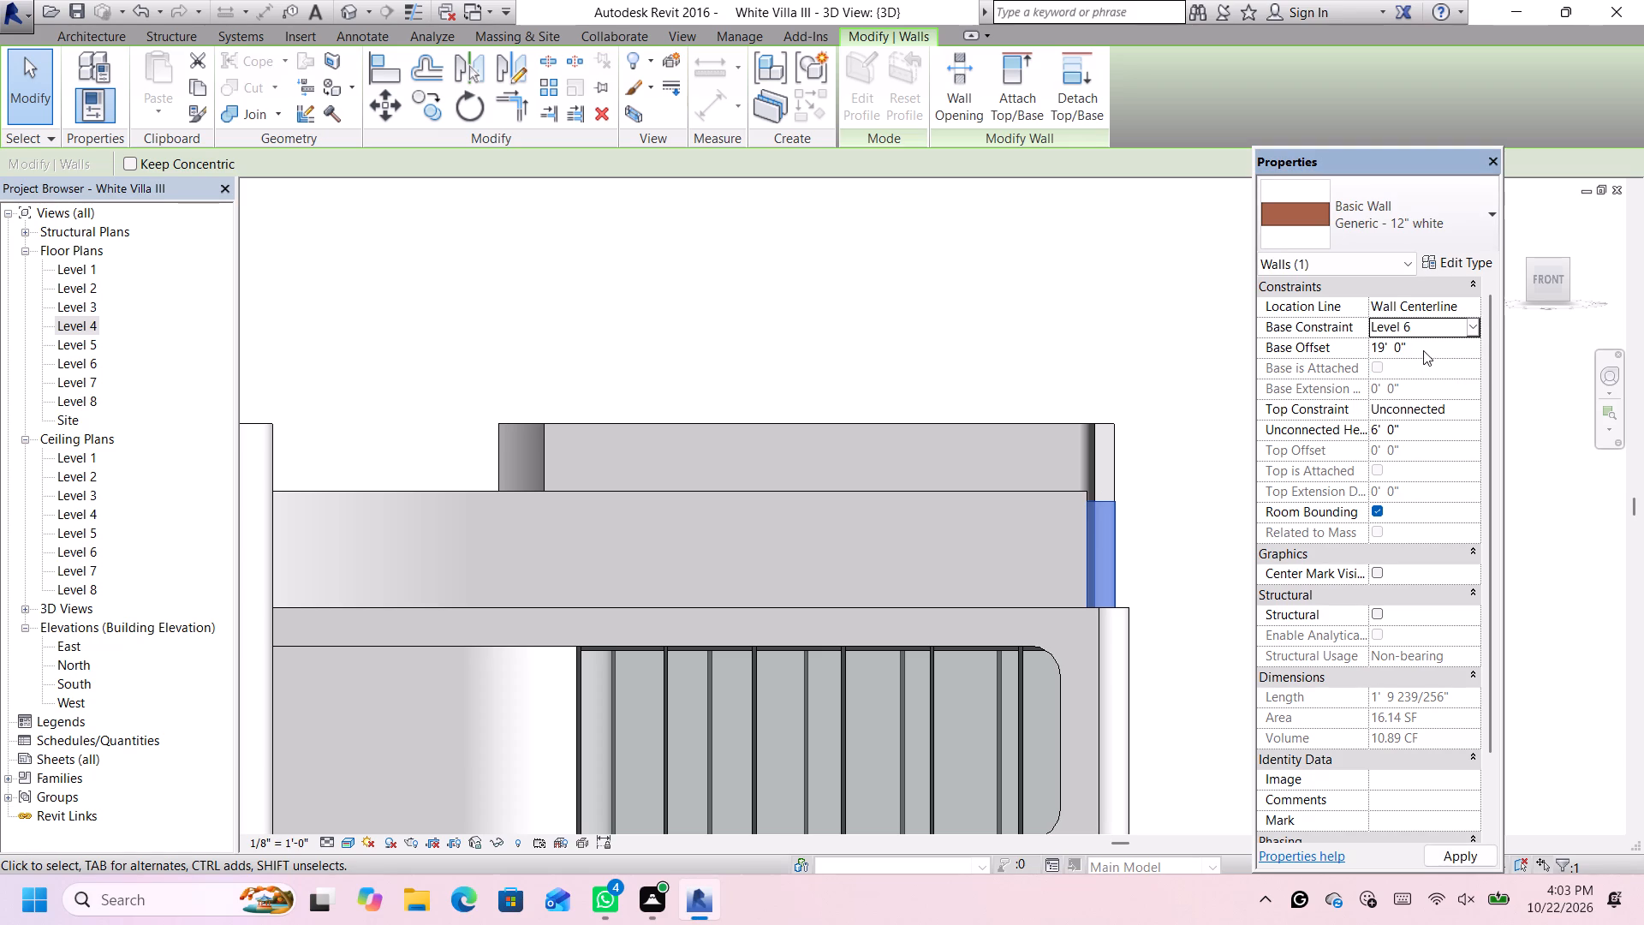
left_click(1429, 343)
key("BackSpace")
key("minus")
type("6\"")
key("Return")
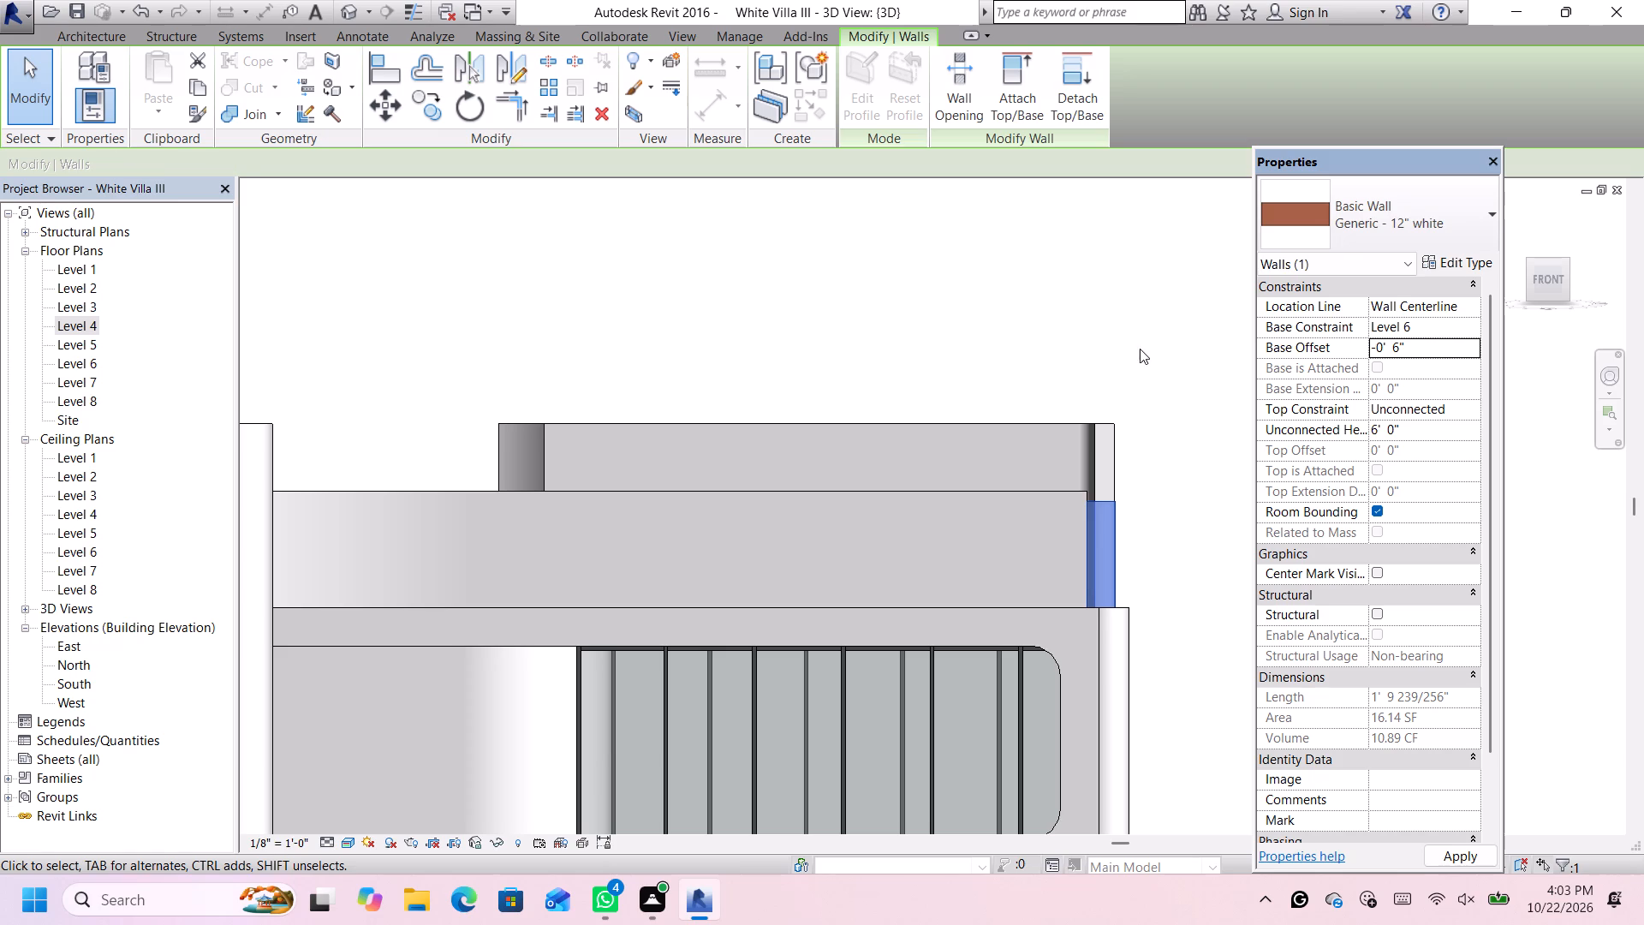
Set the unconnected height of the north straight wall, behind the south wall, to 6'.
scroll(1106, 408, "down", 2)
scroll(1103, 413, "up", 2)
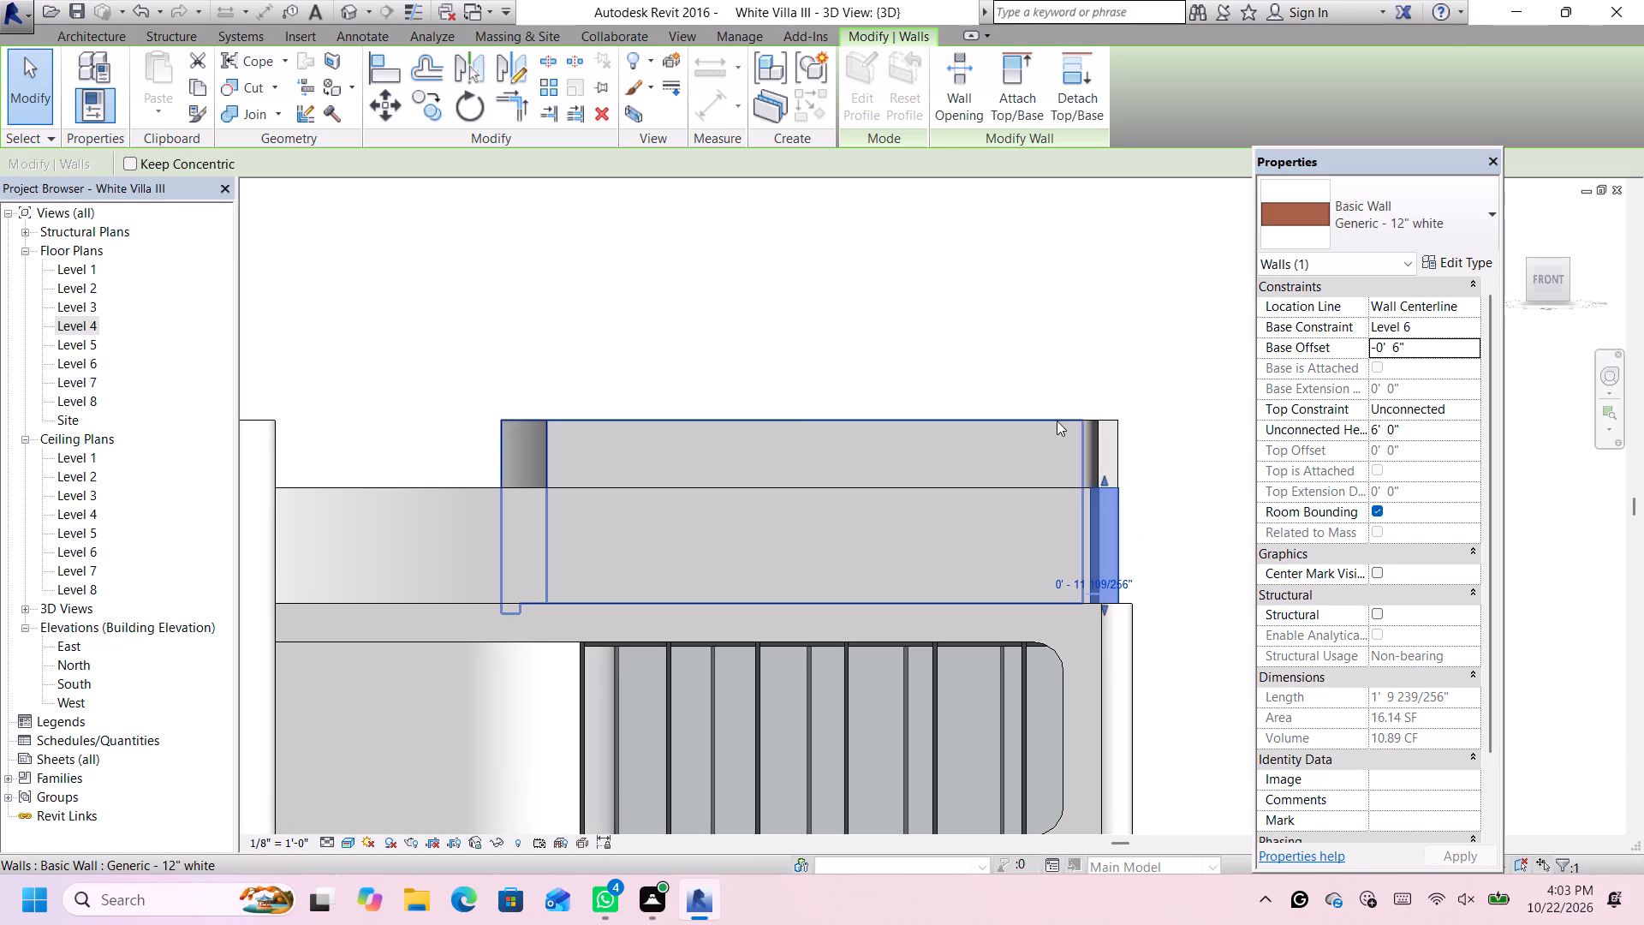
left_click(1057, 419)
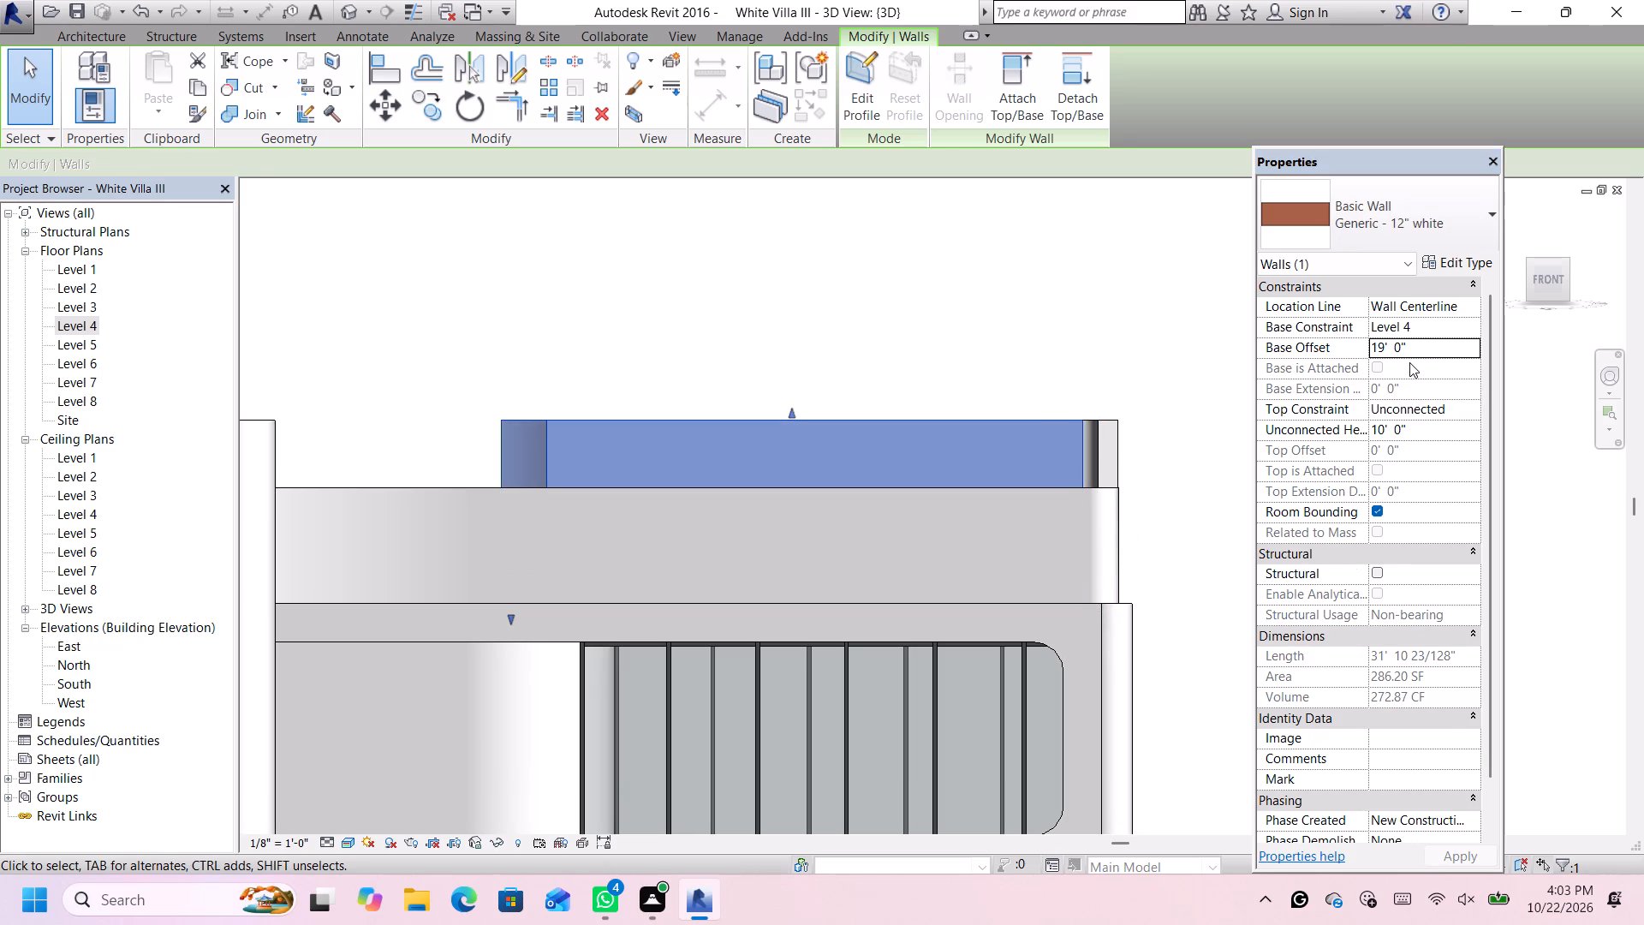
left_click(1414, 433)
key("BackSpace")
key("BackSpace")
key("BackSpace")
key("BackSpace")
key("BackSpace")
key("BackSpace")
key("BackSpace")
key("BackSpace")
key("BackSpace")
key("BackSpace")
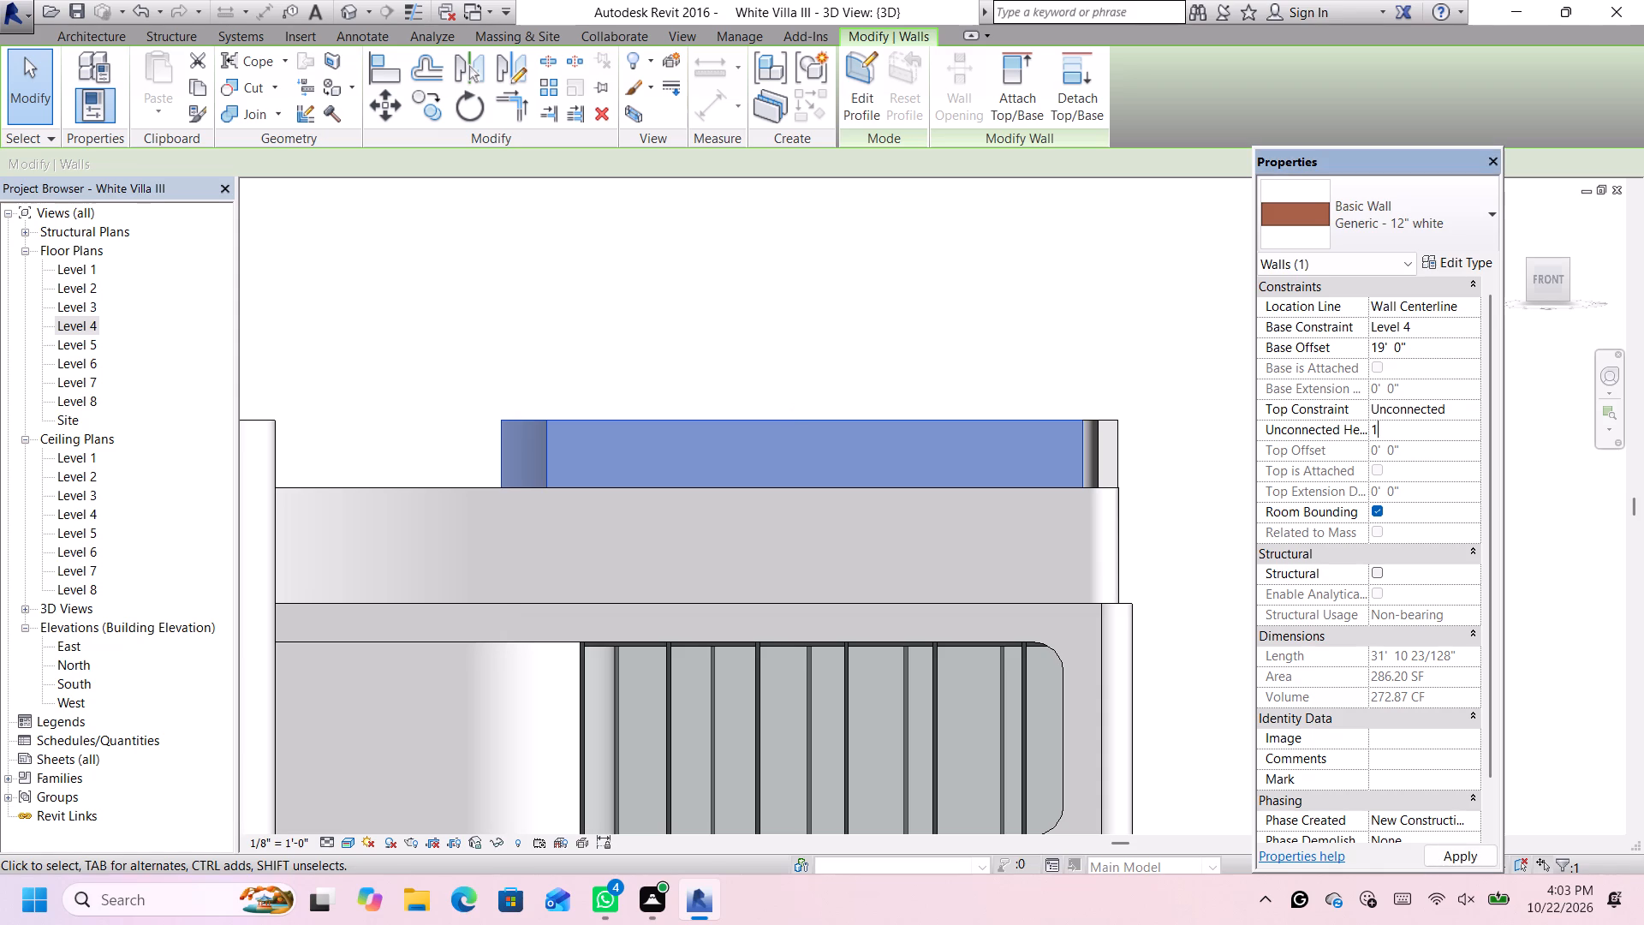
type("6'")
Set the north straight wall's base constraint to Level 6 with a base offset of -0' 6".
left_click(1444, 329)
left_click(1474, 324)
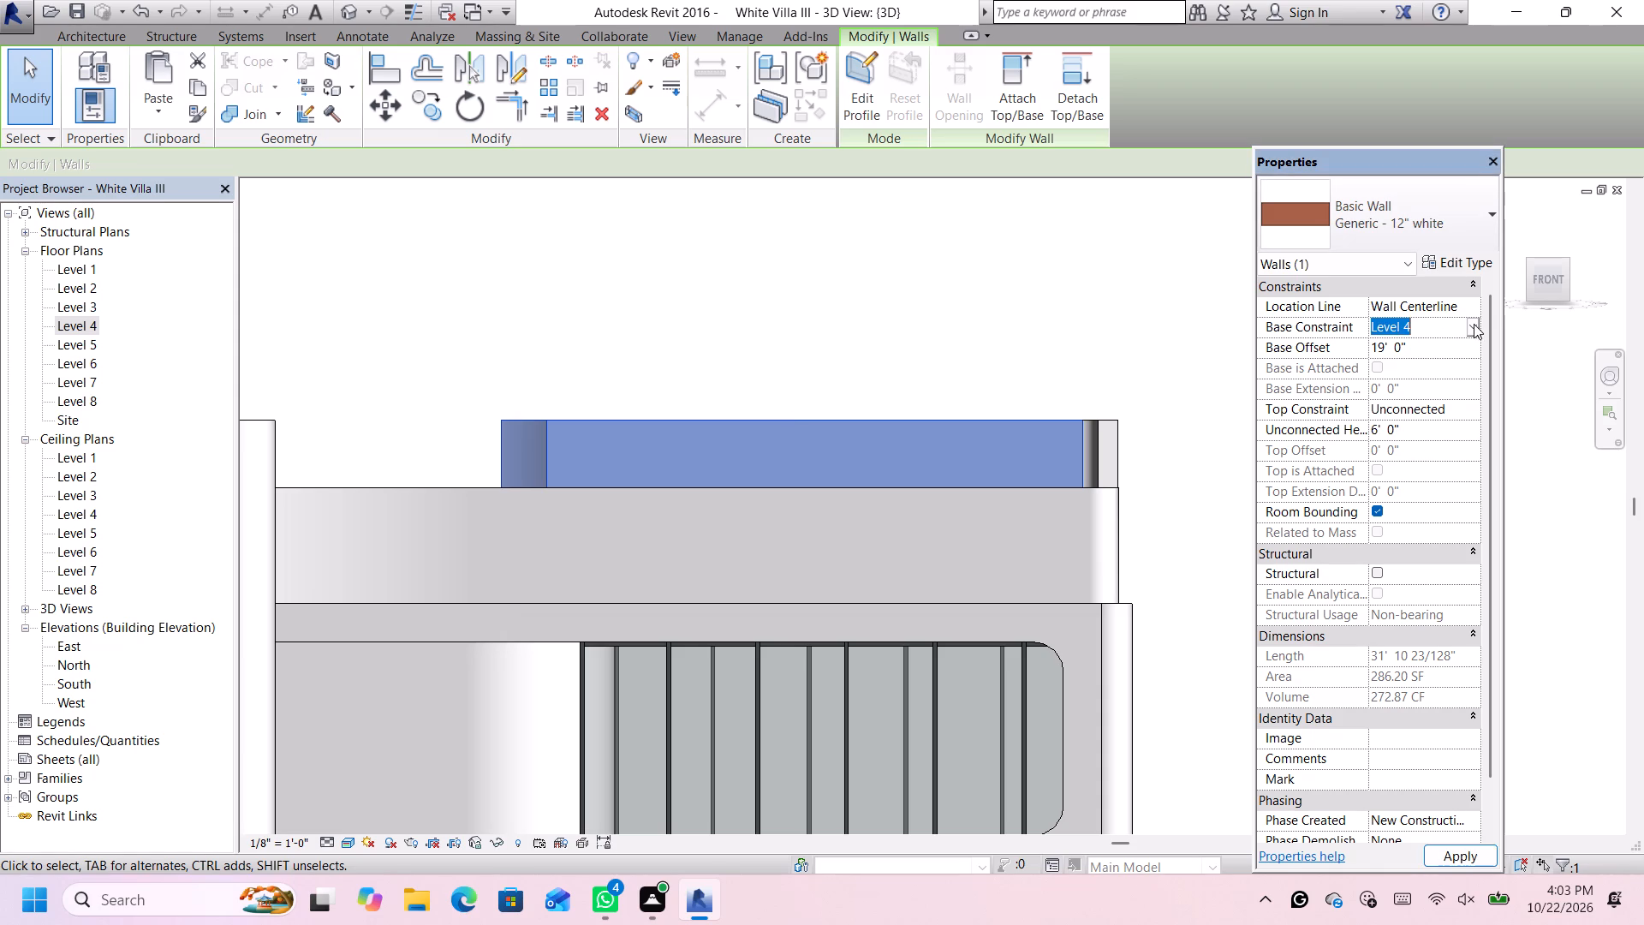
scroll(1419, 398, "down", 3)
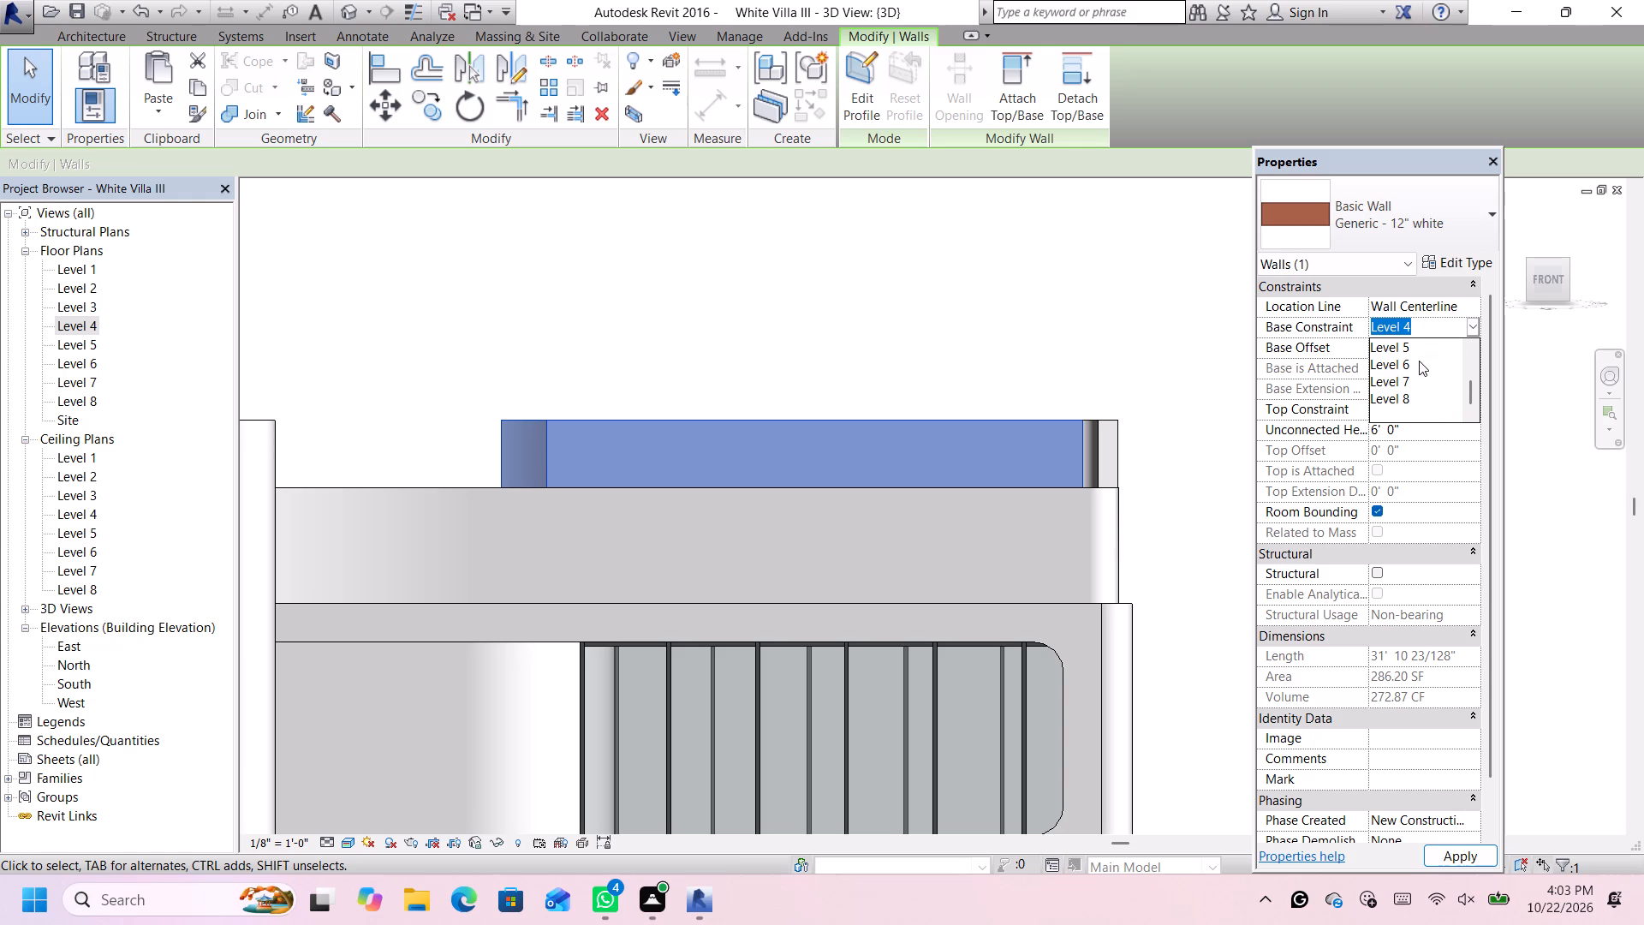
left_click(1419, 361)
left_click(1427, 349)
key("BackSpace")
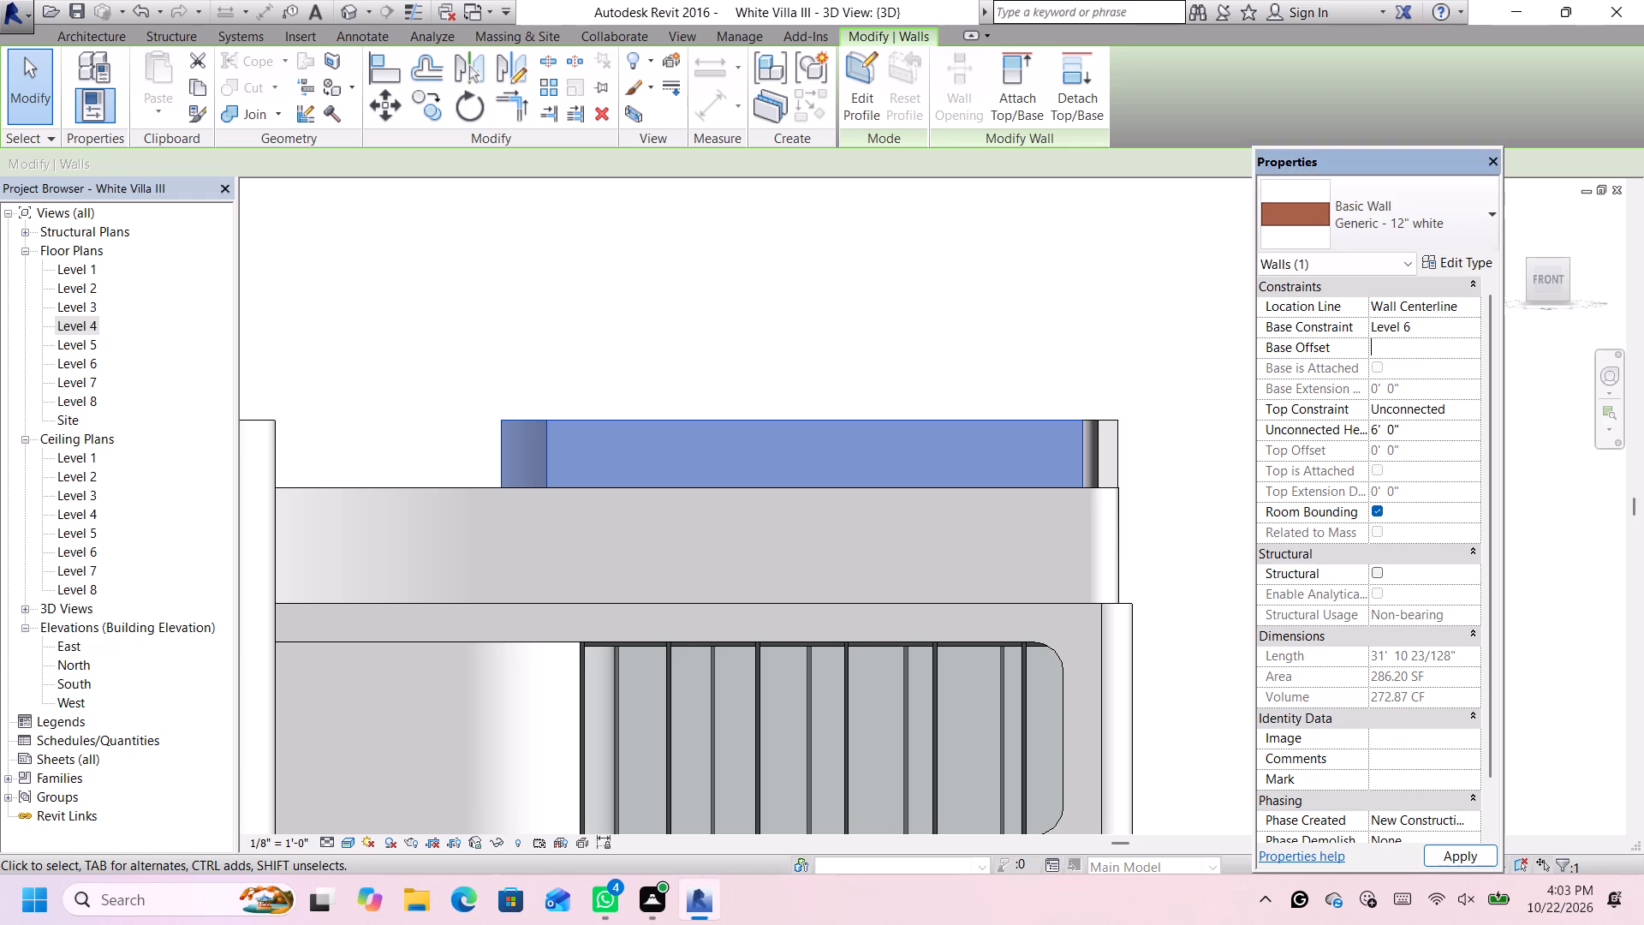
type("-6")
key("shift+quotedbl")
key("Return")
Give the east straight wall a base offset of -0' 6" and a base constraint of Level 6.
scroll(1120, 428, "up", 8)
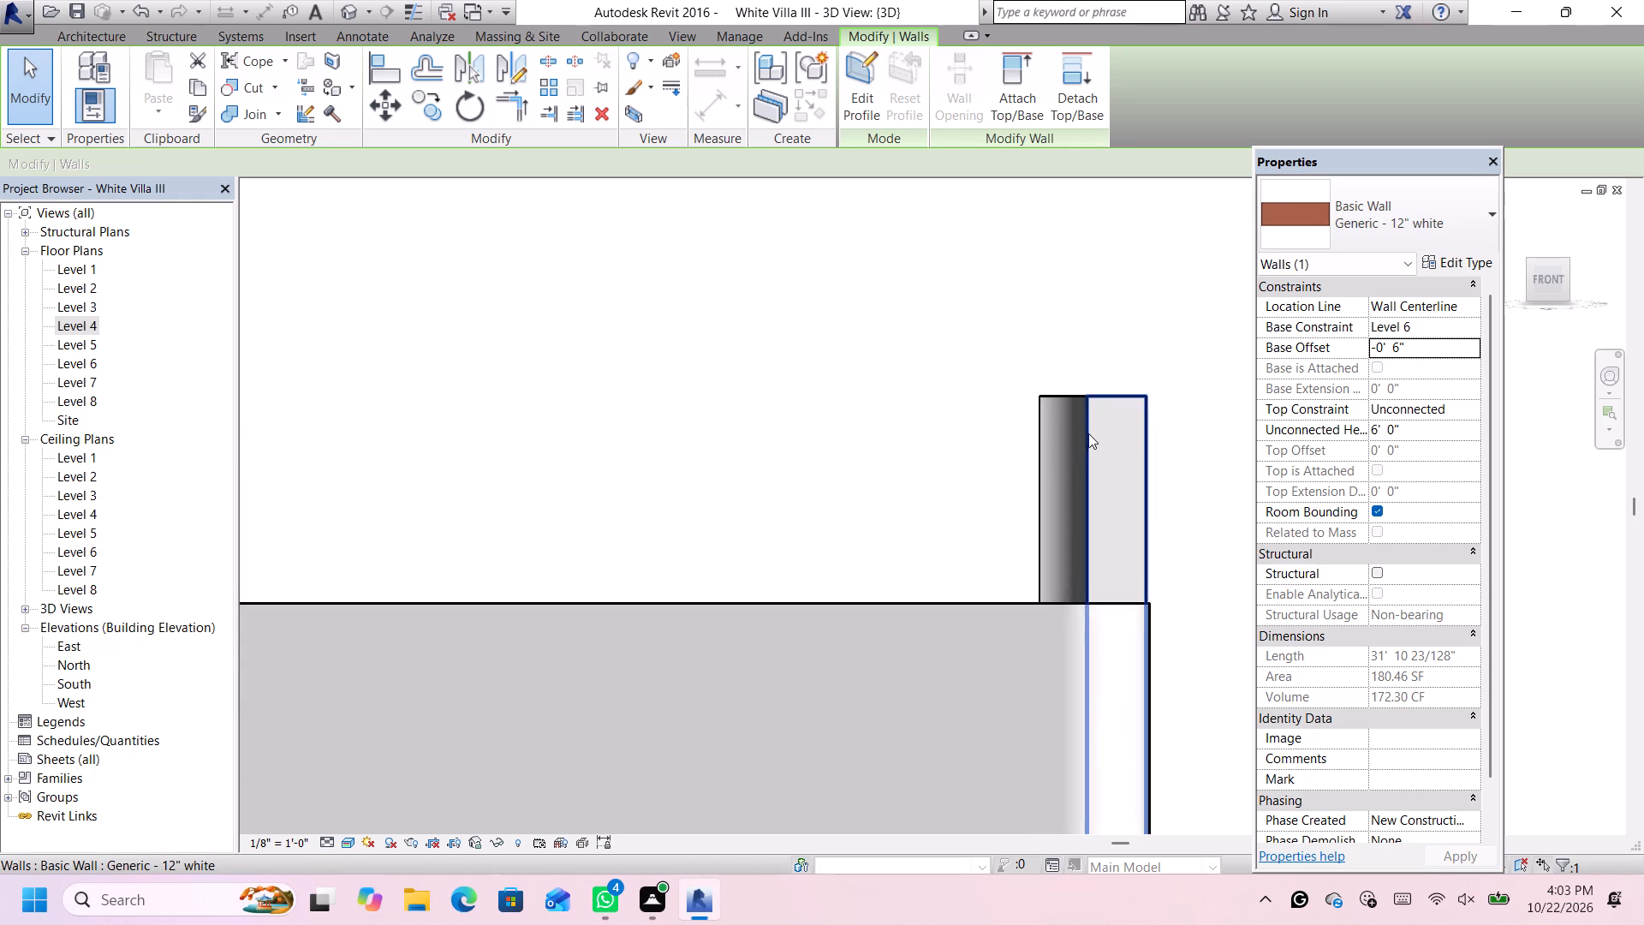
scroll(1093, 429, "up", 3)
left_click(1093, 426)
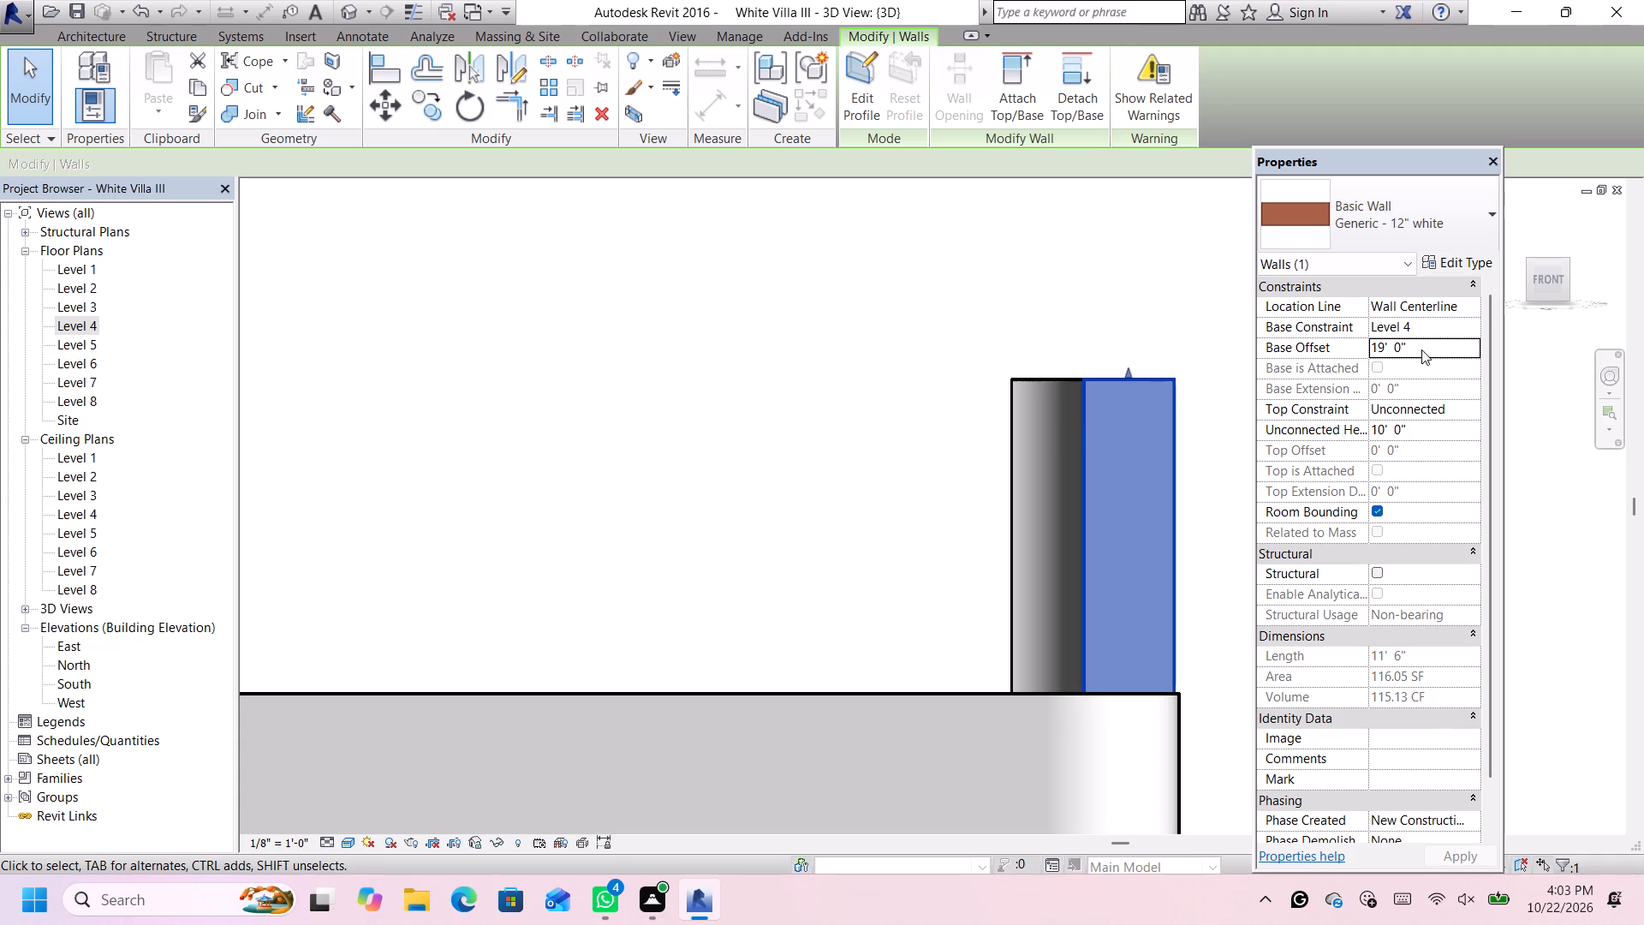
left_click(1425, 349)
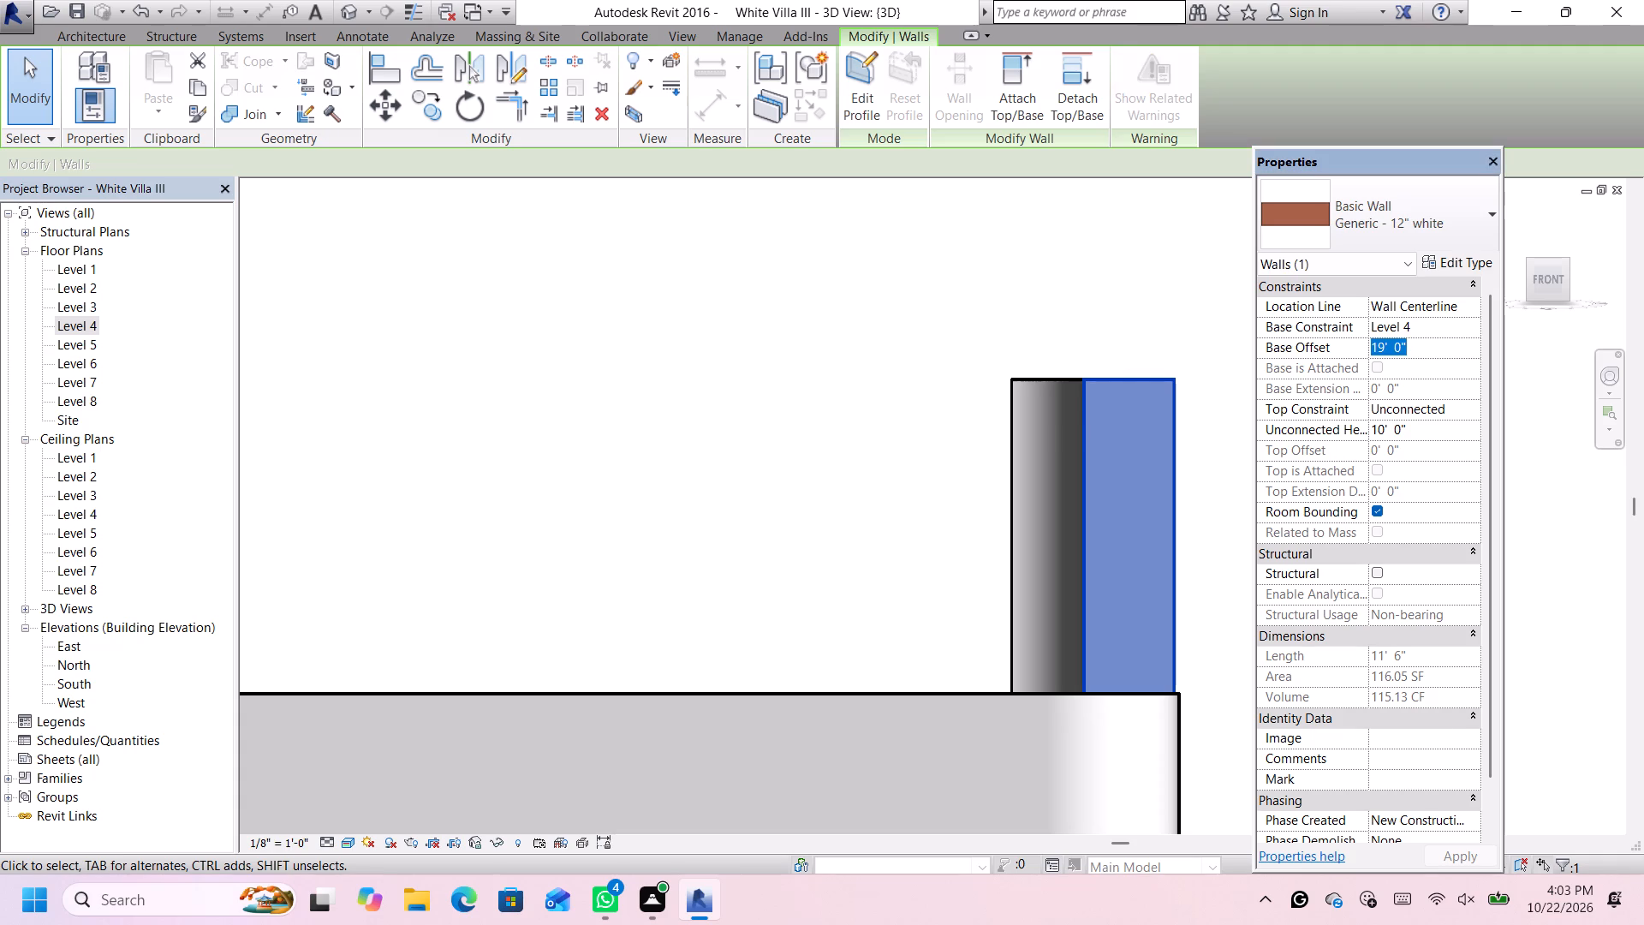
key("BackSpace")
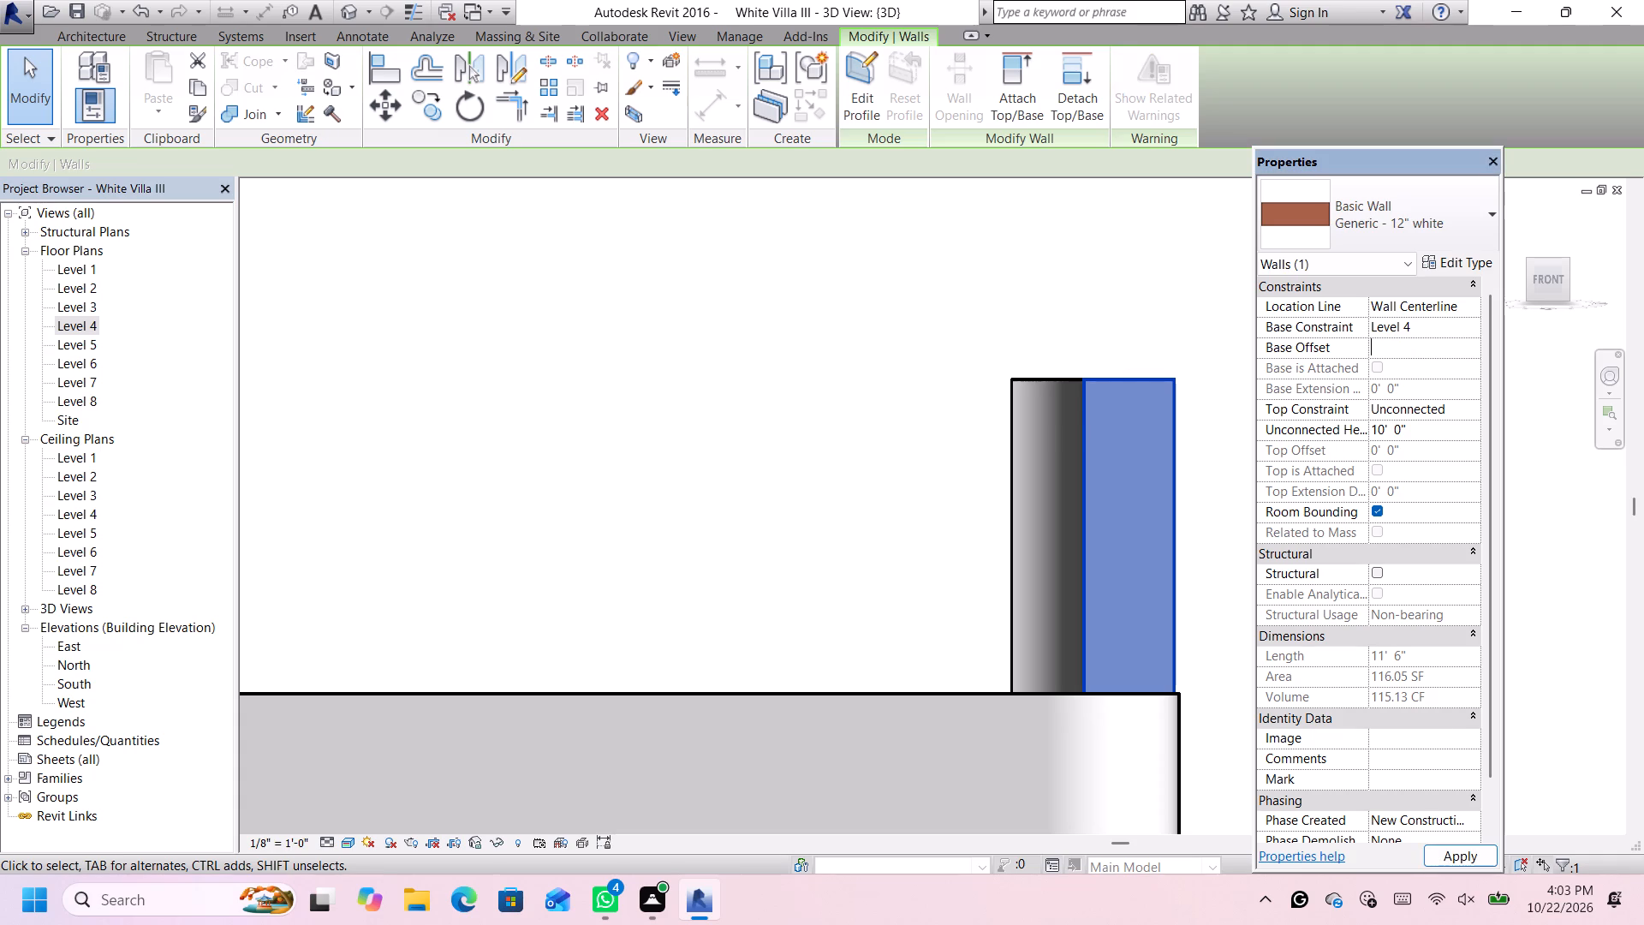
type("-6\"")
key("Return")
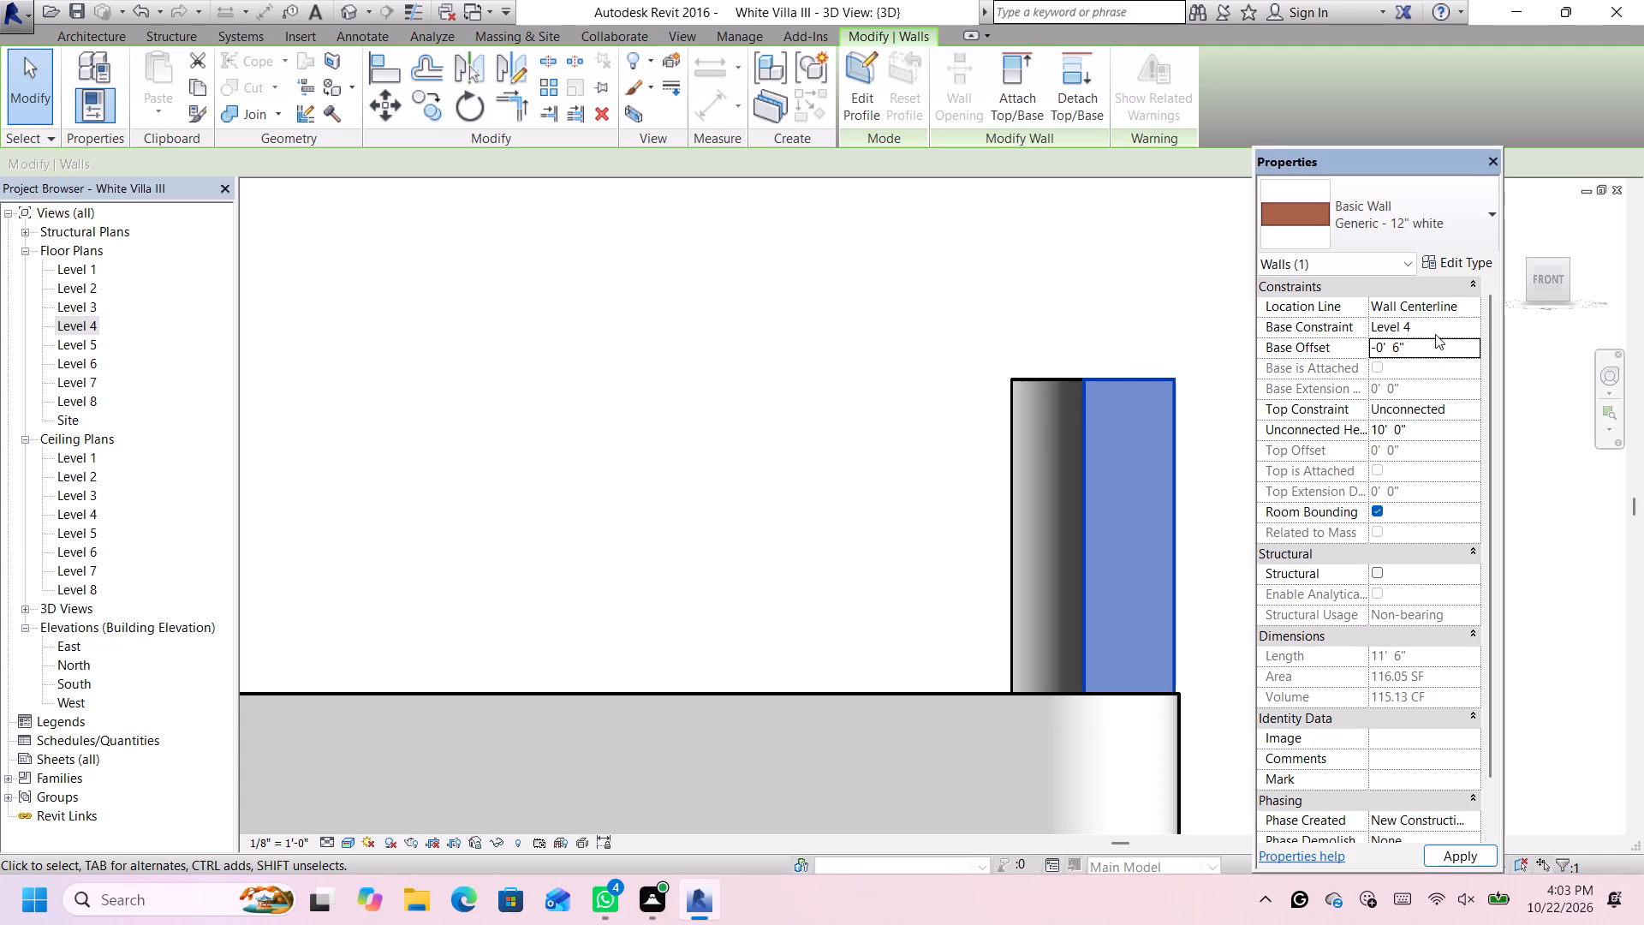
left_click(1446, 324)
left_click(1472, 323)
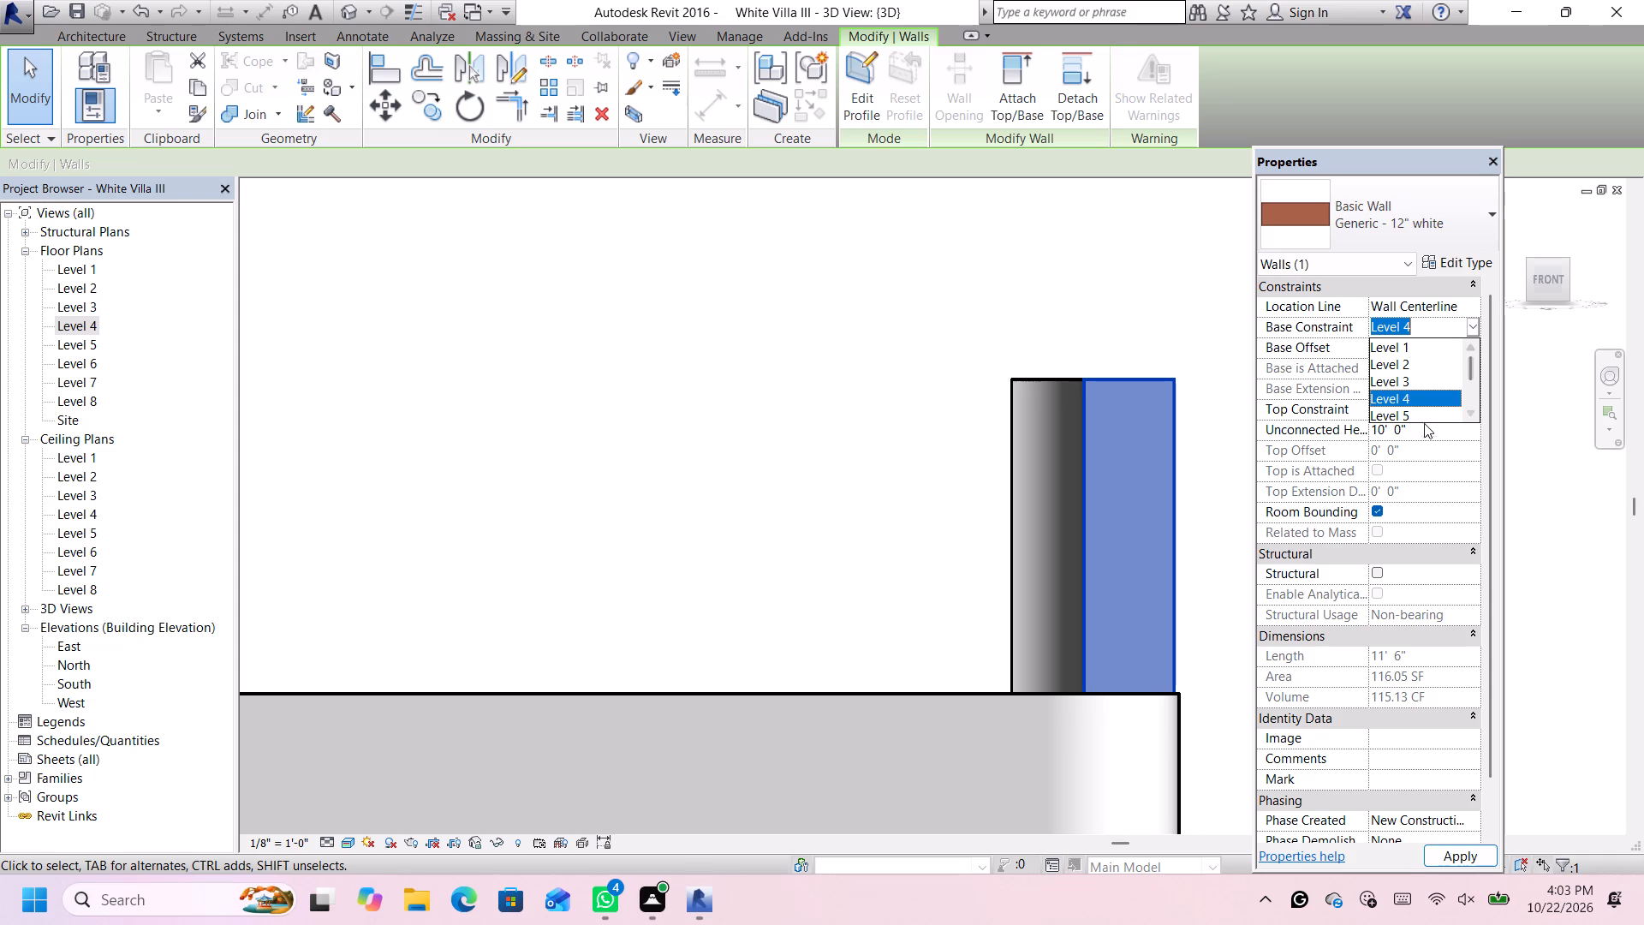
scroll(1425, 412, "down", 3)
left_click(1420, 363)
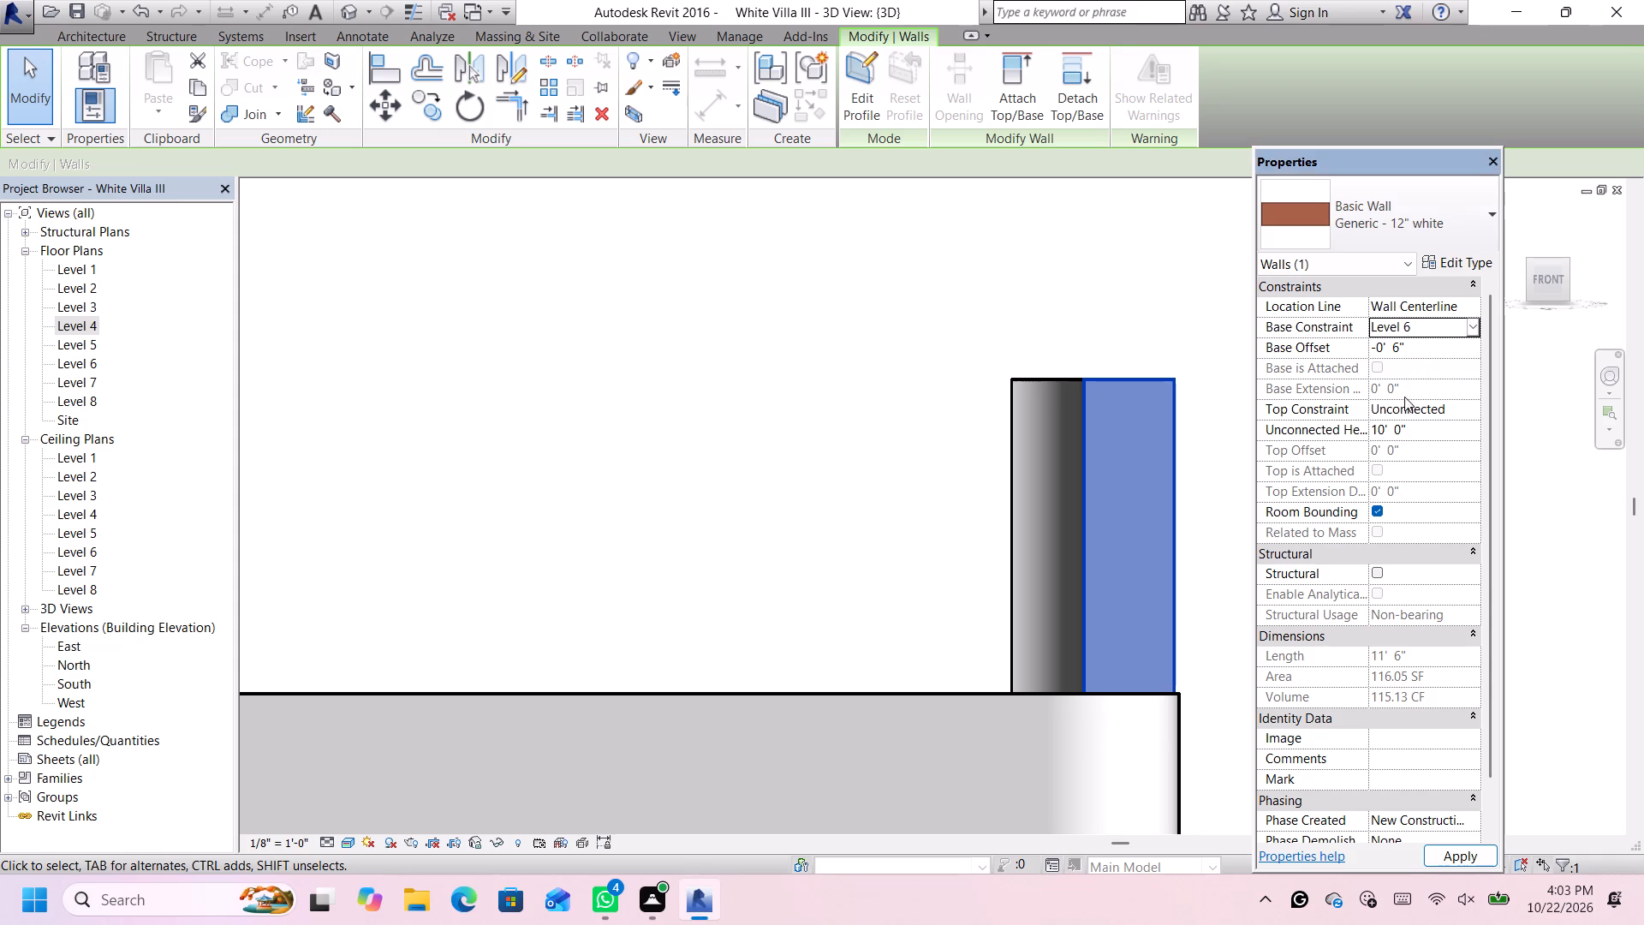
Set the east straight wall's unconnected height to 6'.
left_click(1421, 424)
key("BackSpace")
key("6")
key("apostrophe")
key("Return")
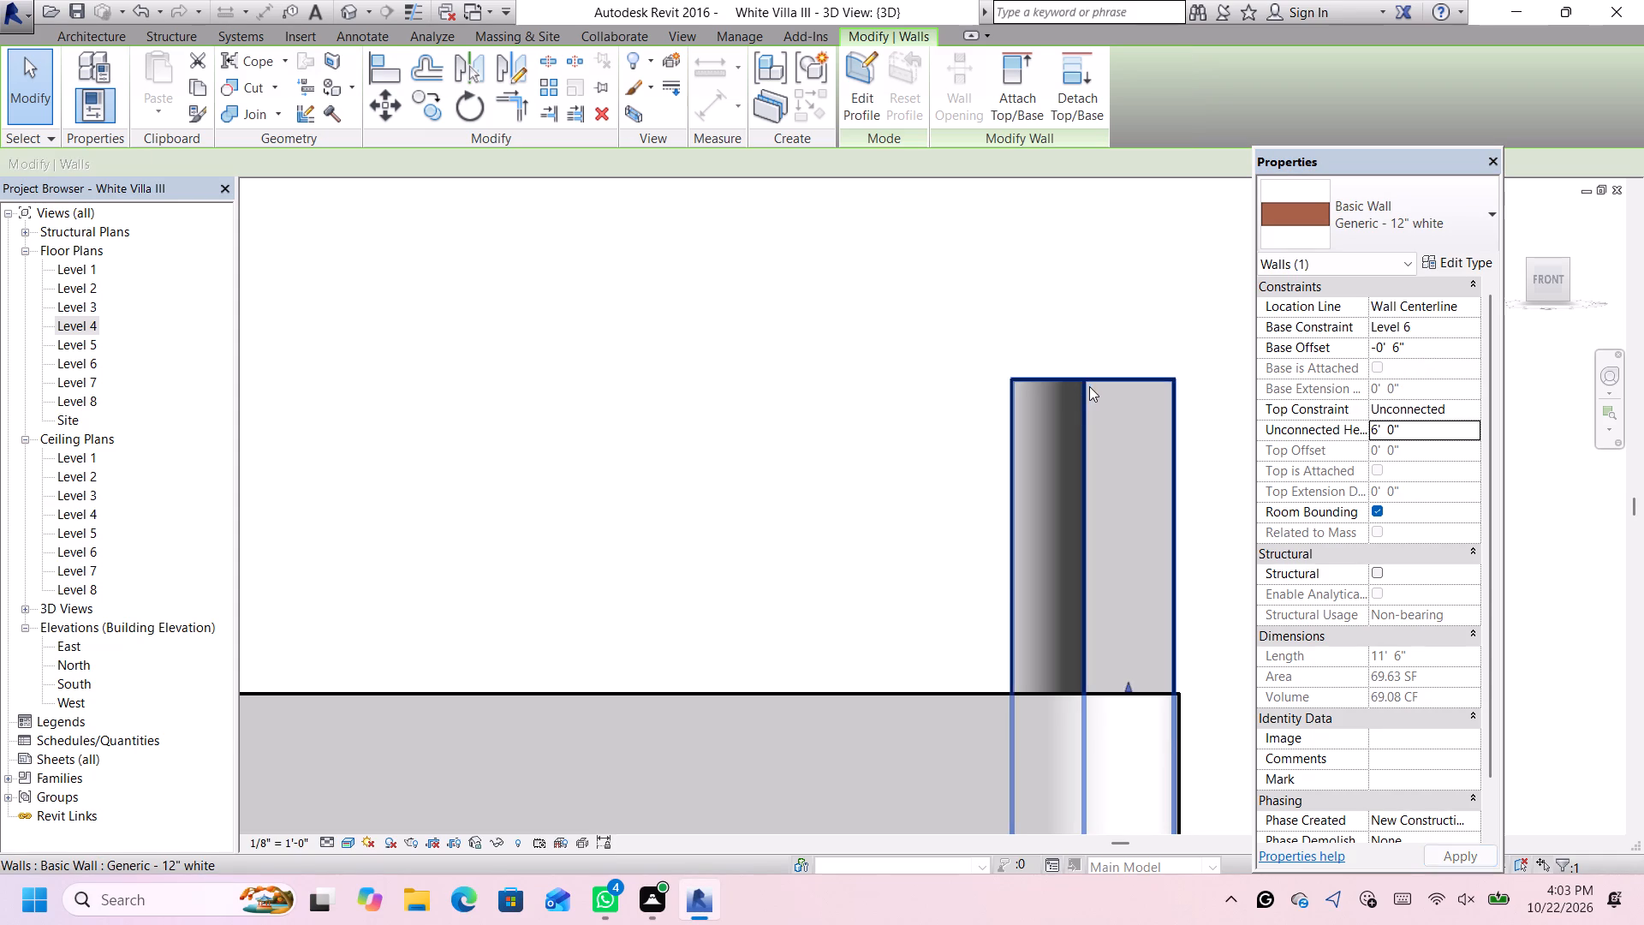
Dismiss the notification card and set the northeast arc wall's base constraint to Level 6 with a base offset of -0' 6".
scroll(1091, 384, "up", 1)
left_click(1088, 385)
scroll(1088, 385, "down", 6)
scroll(1236, 391, "down", 2)
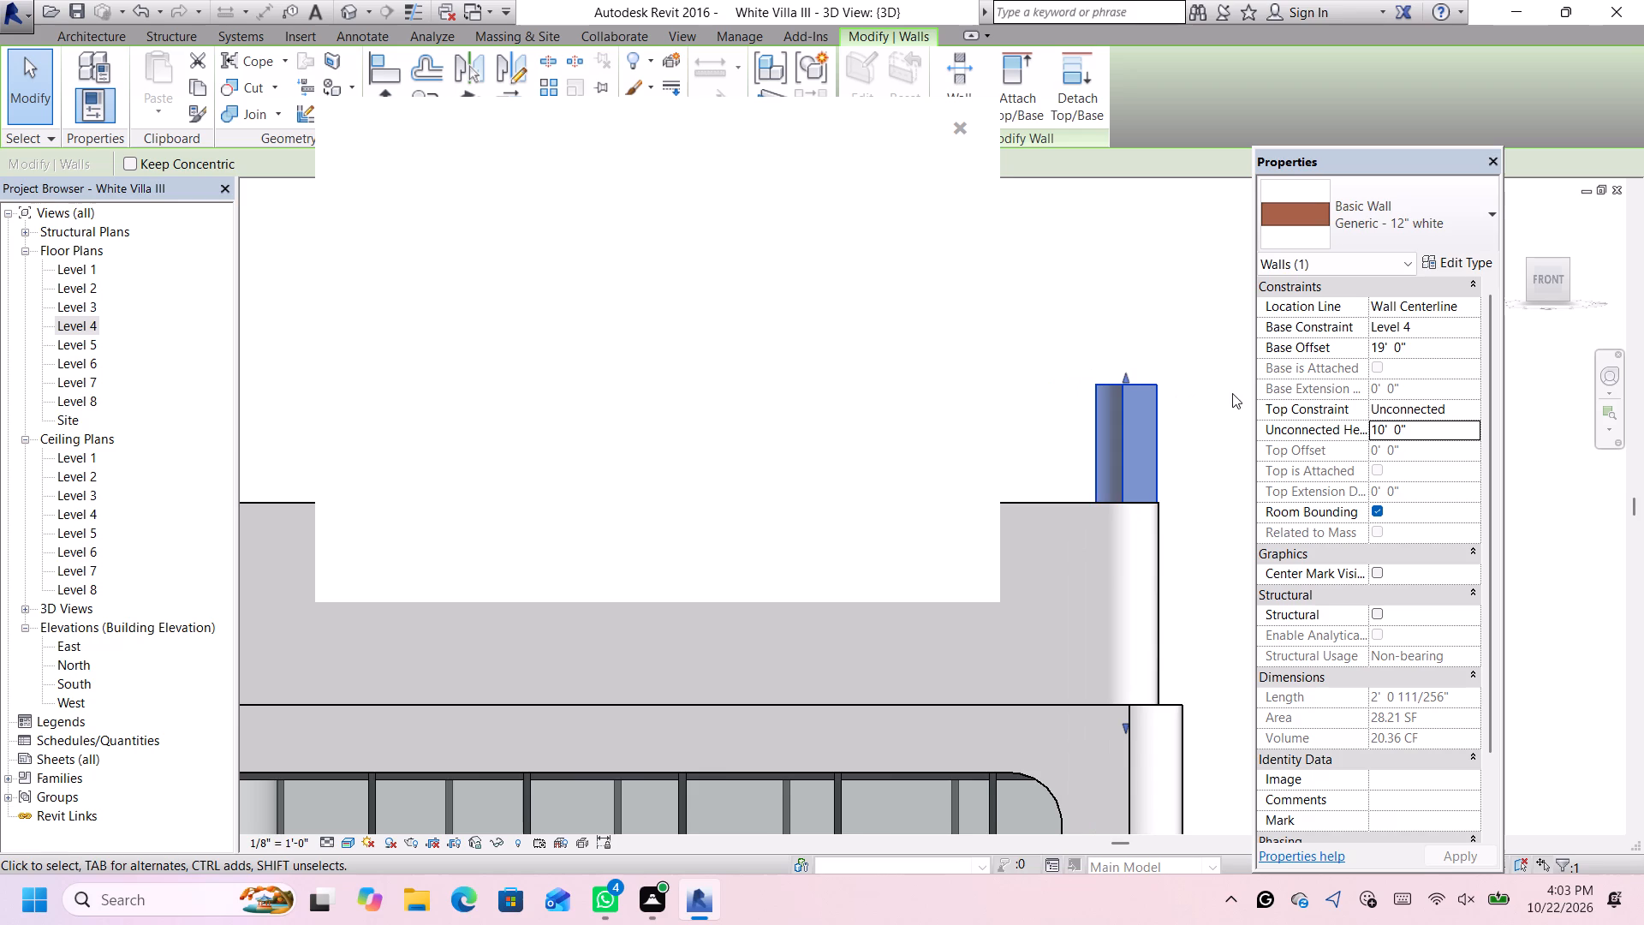
scroll(1218, 413, "down", 2)
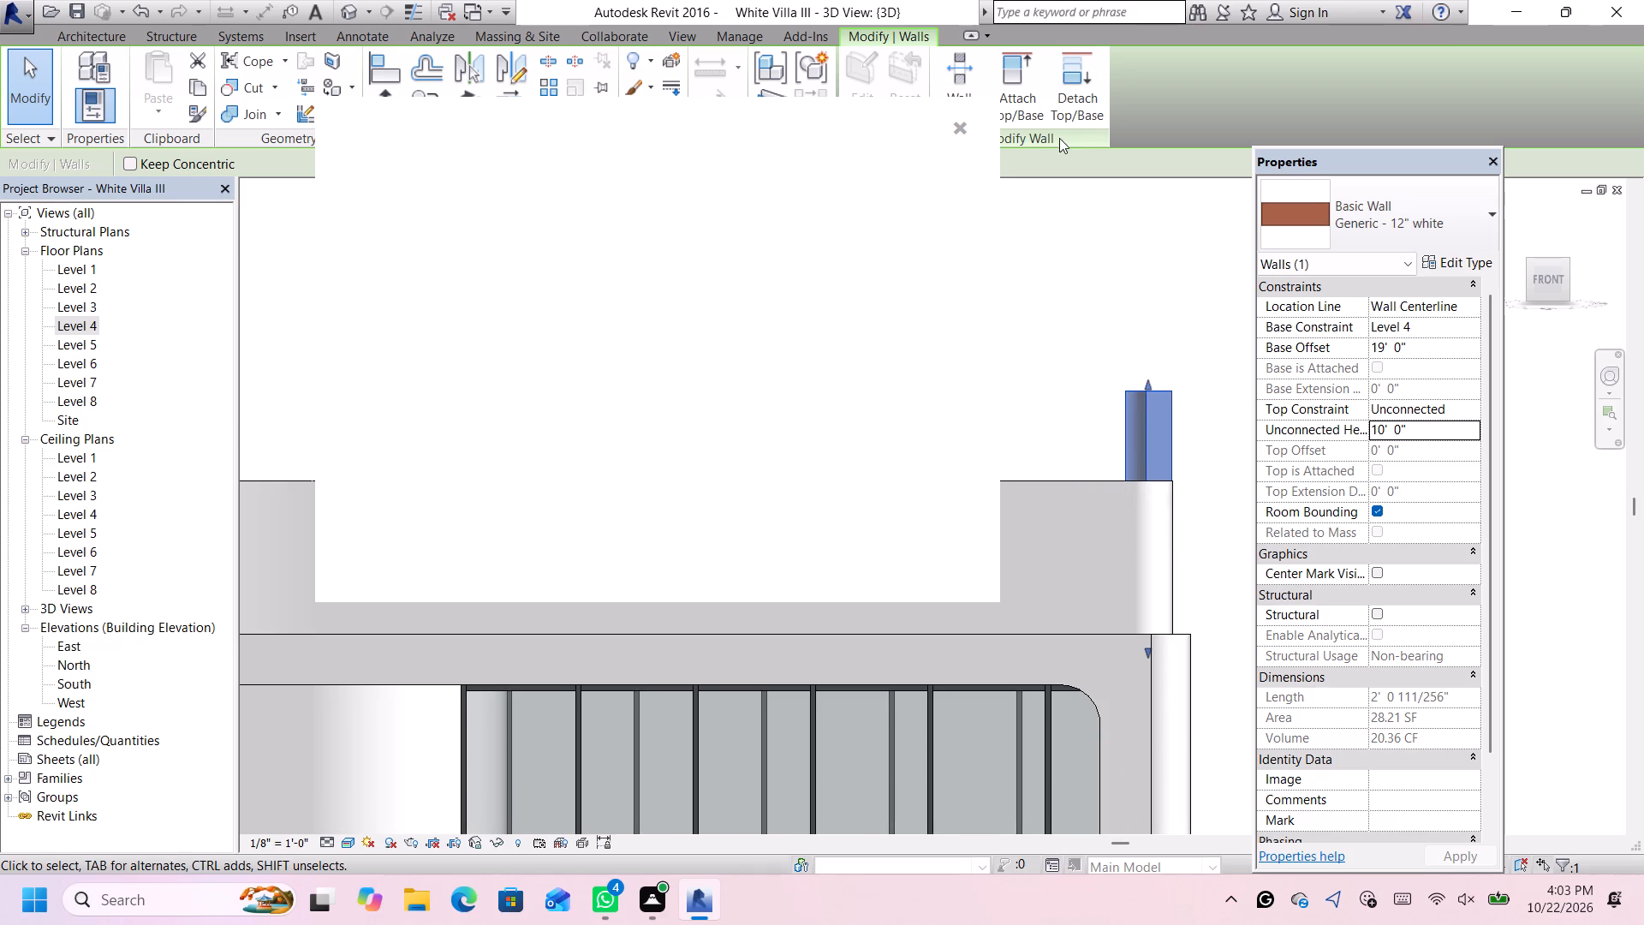
left_click(958, 122)
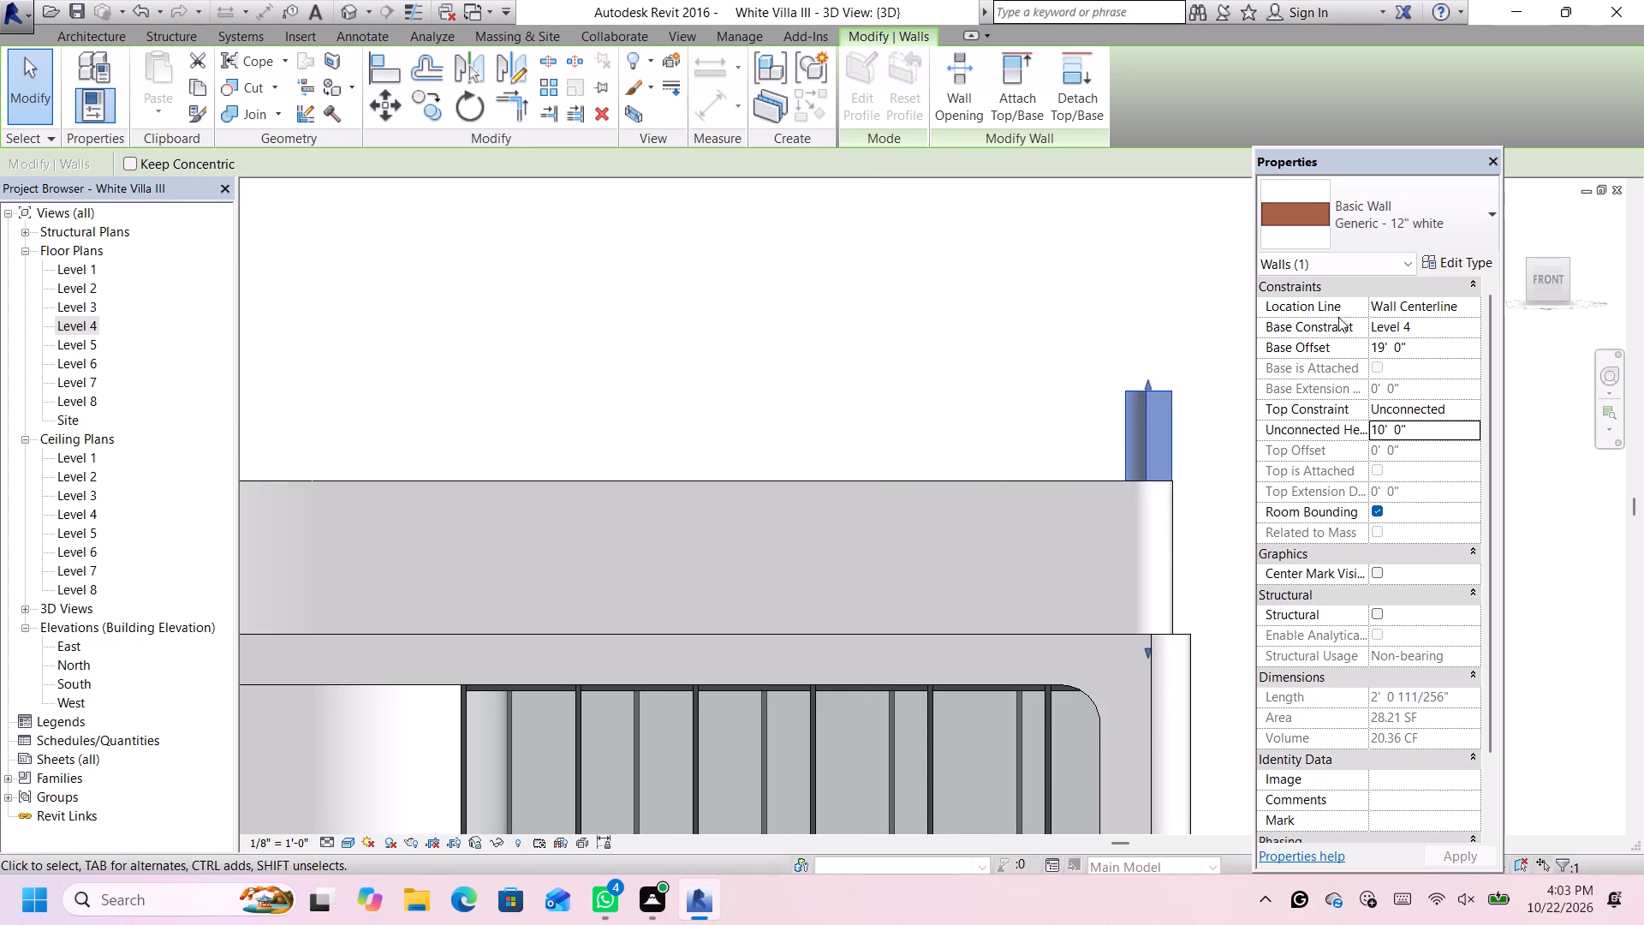
left_click(1431, 329)
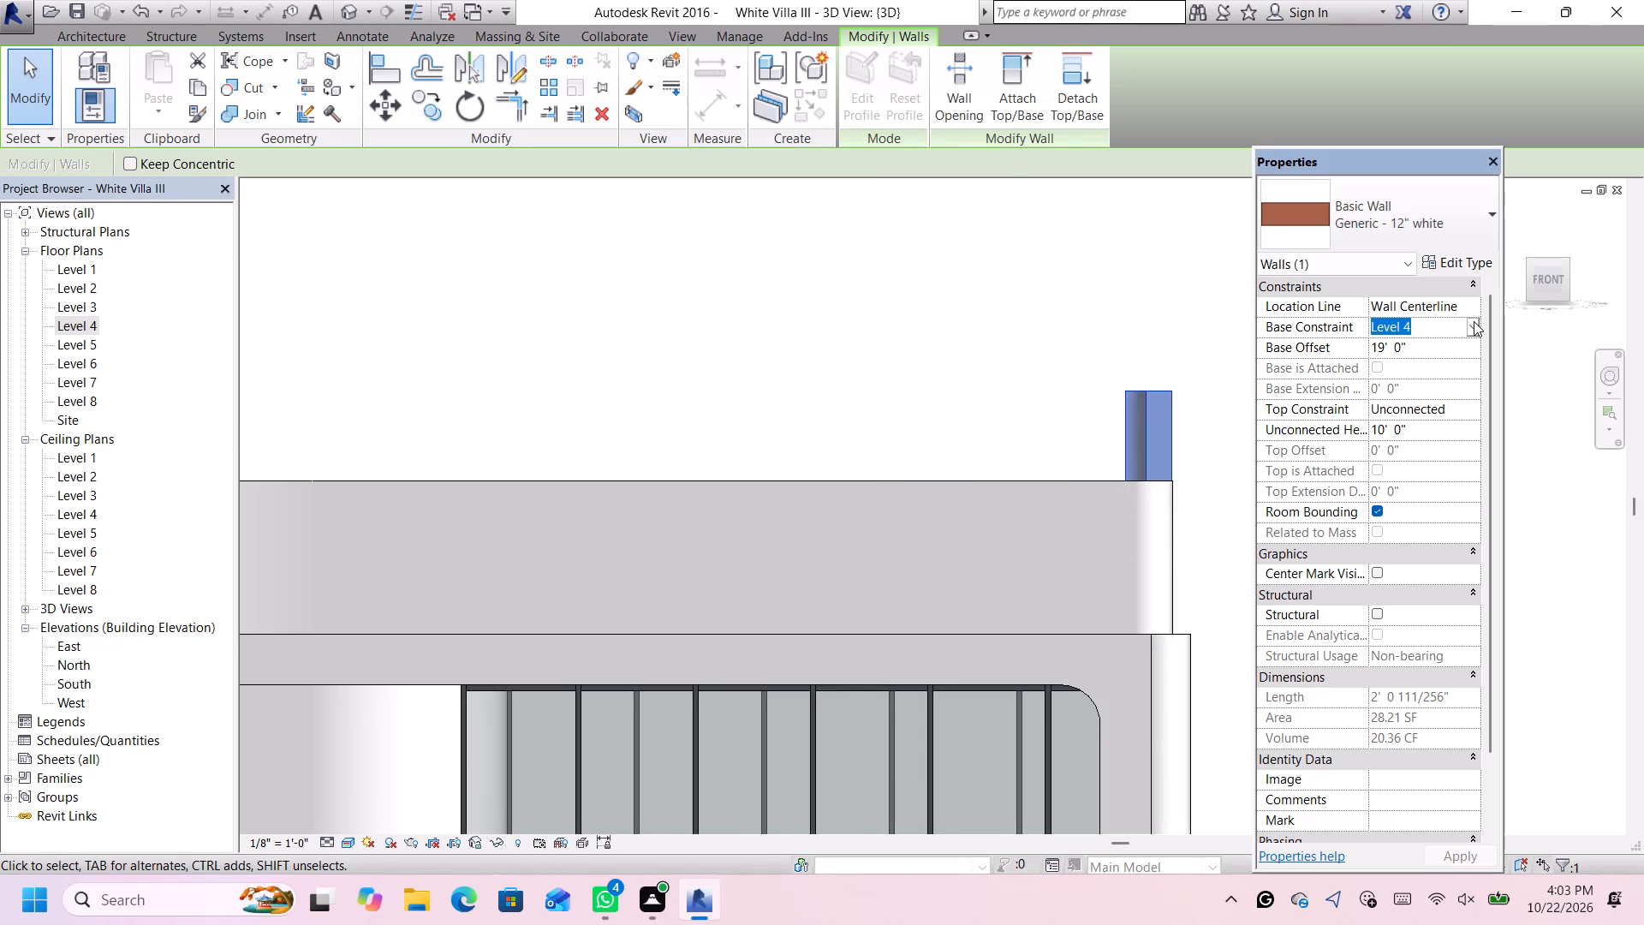
left_click(1474, 321)
scroll(1412, 403, "down", 1)
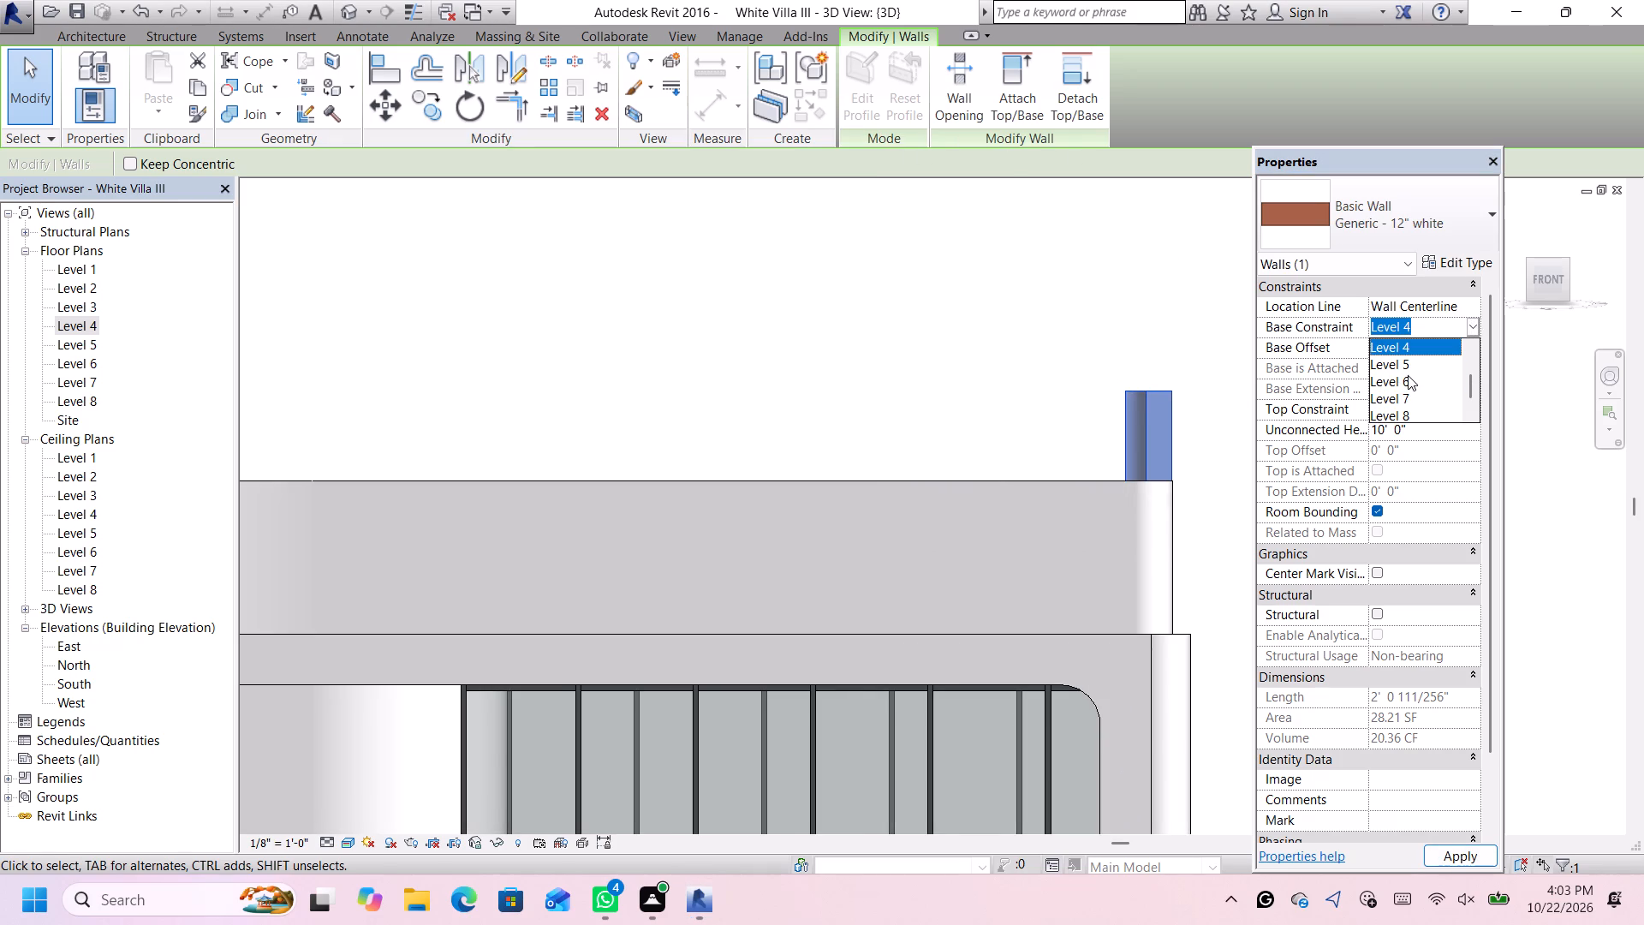
left_click(1406, 376)
left_click(1428, 349)
key("BackSpace")
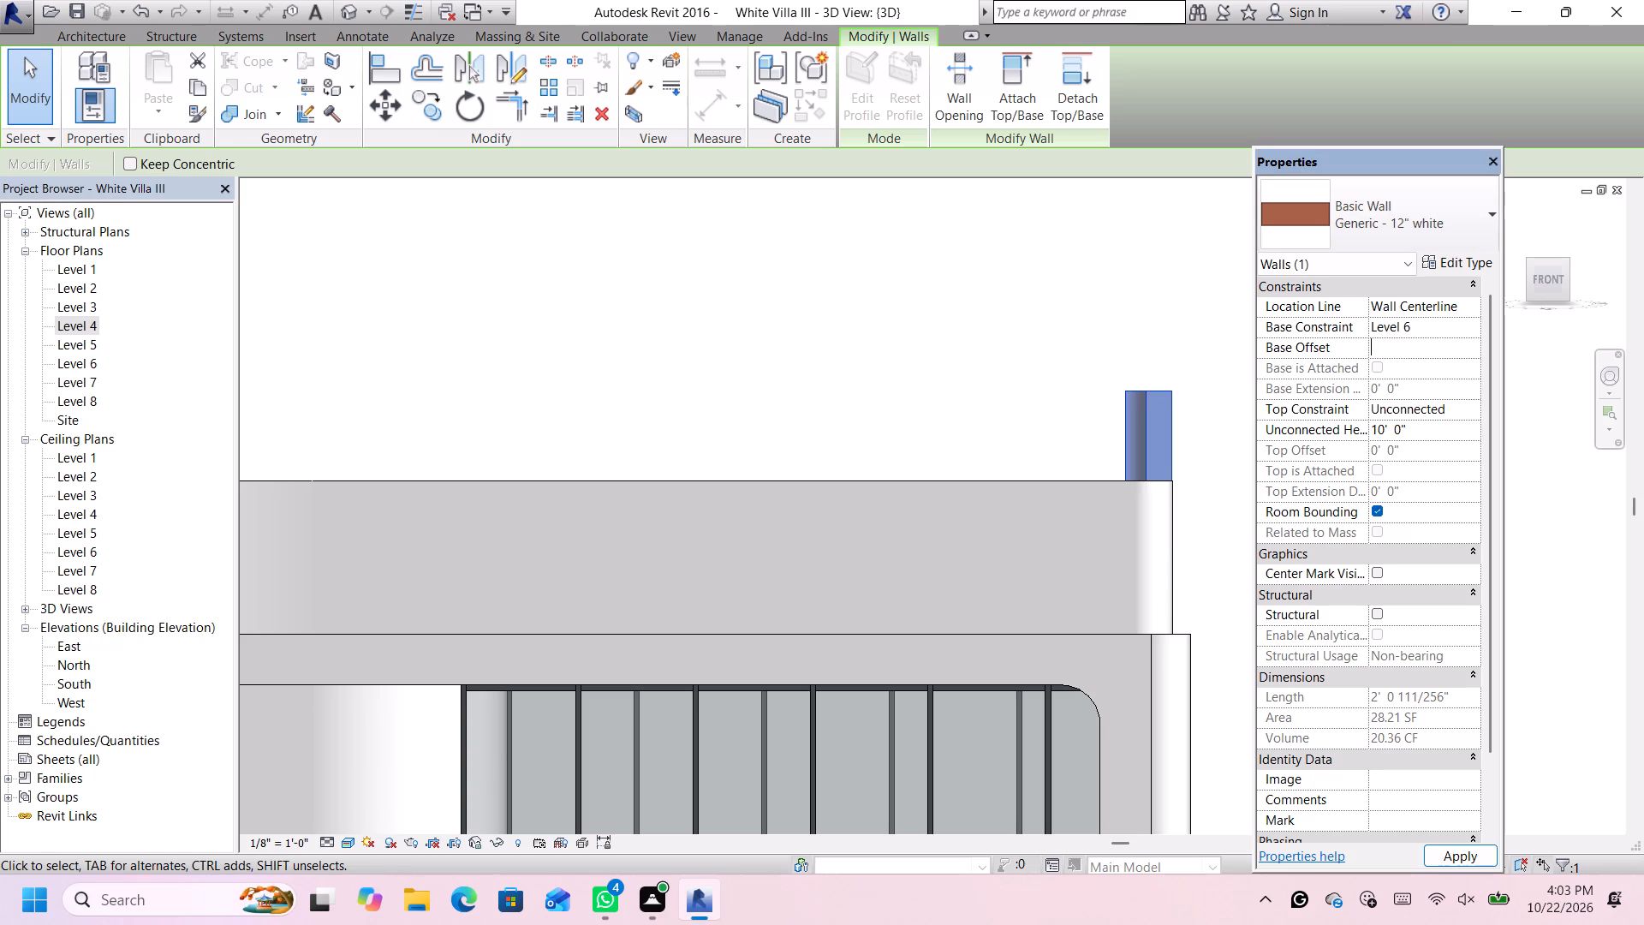
type("-6\"")
key("Return")
Set the northeast arc wall's unconnected height to 6' and clear the selection.
left_click(1427, 429)
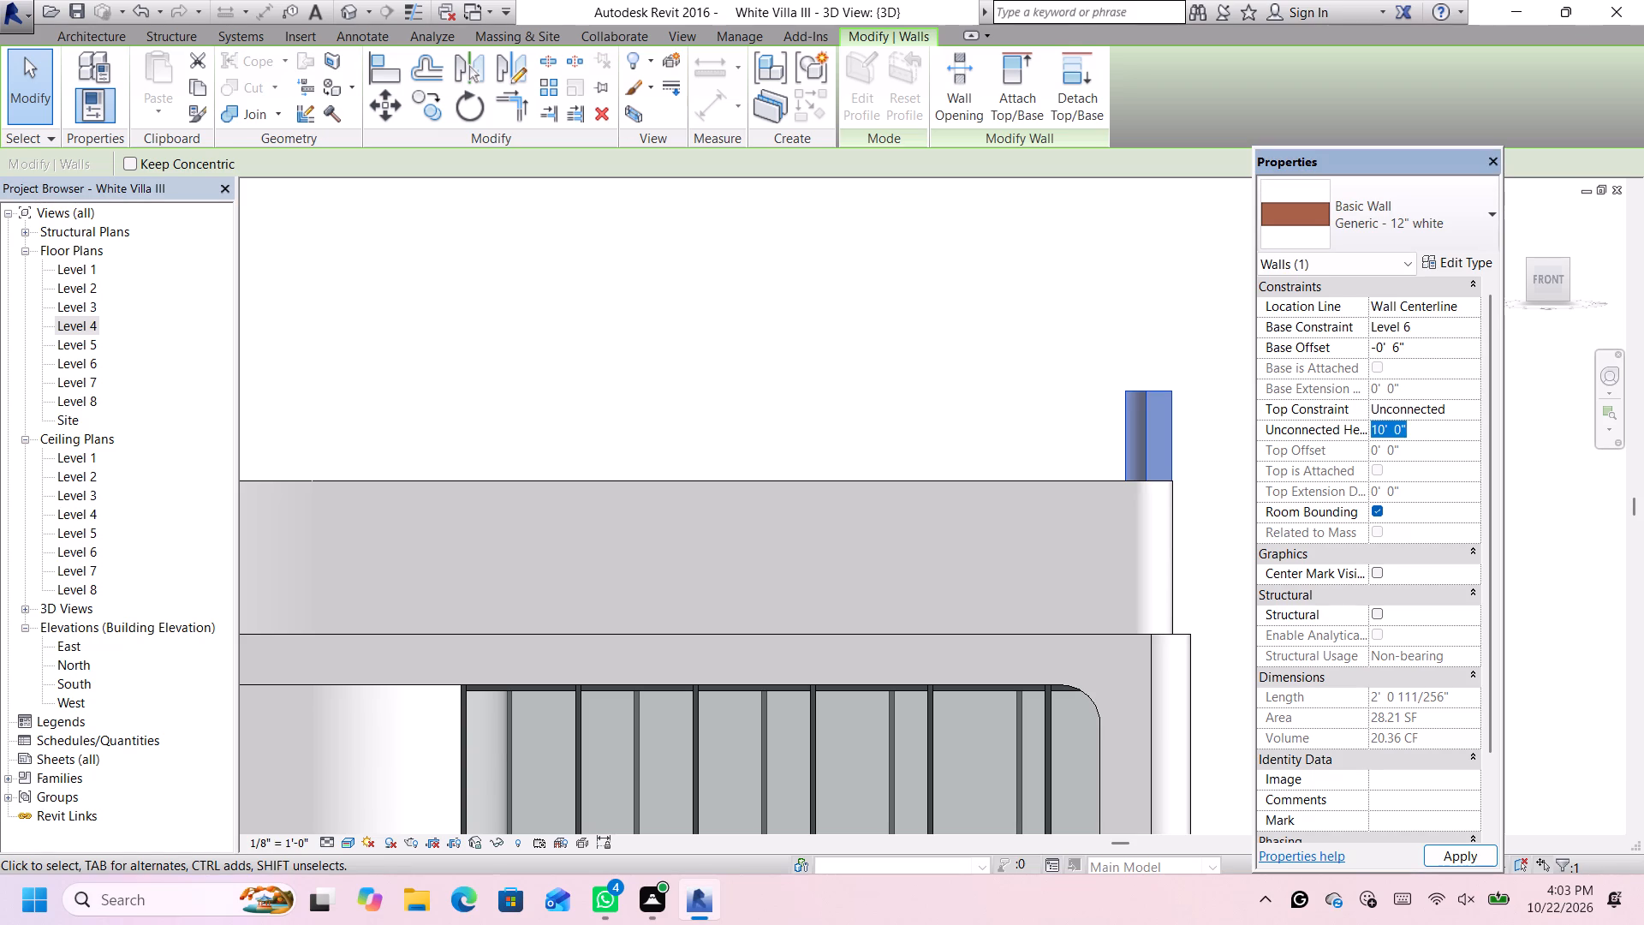
key("BackSpace")
key("6")
key("shift+quotedbl")
key("BackSpace")
key("apostrophe")
key("Return")
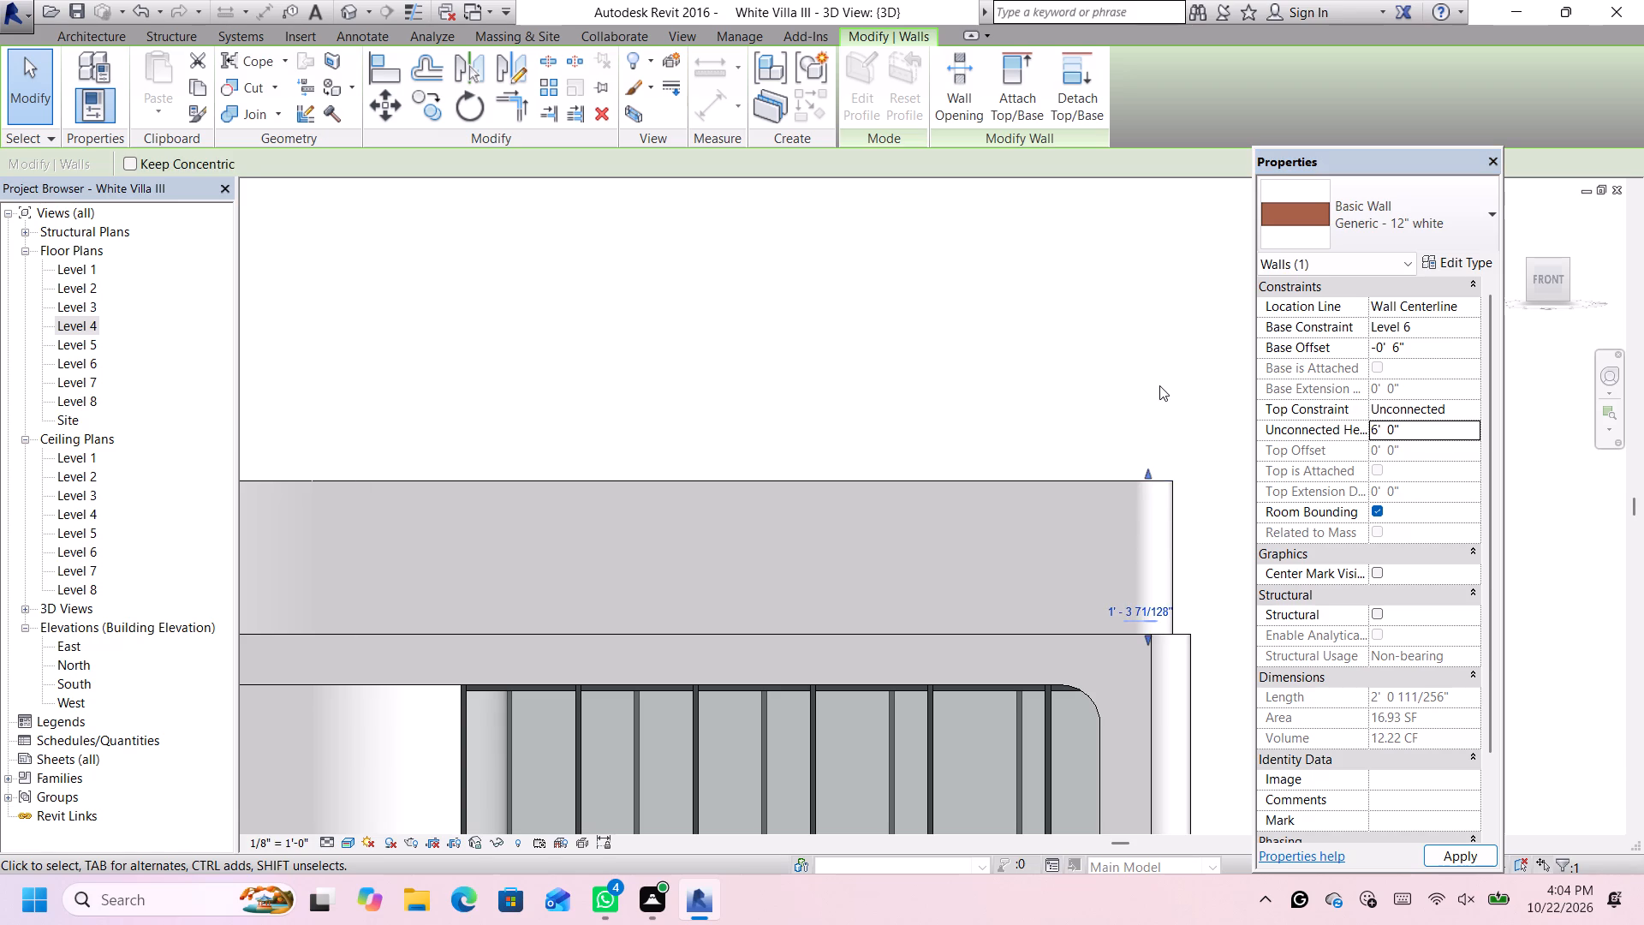
scroll(1164, 380, "down", 3)
left_click(1167, 380)
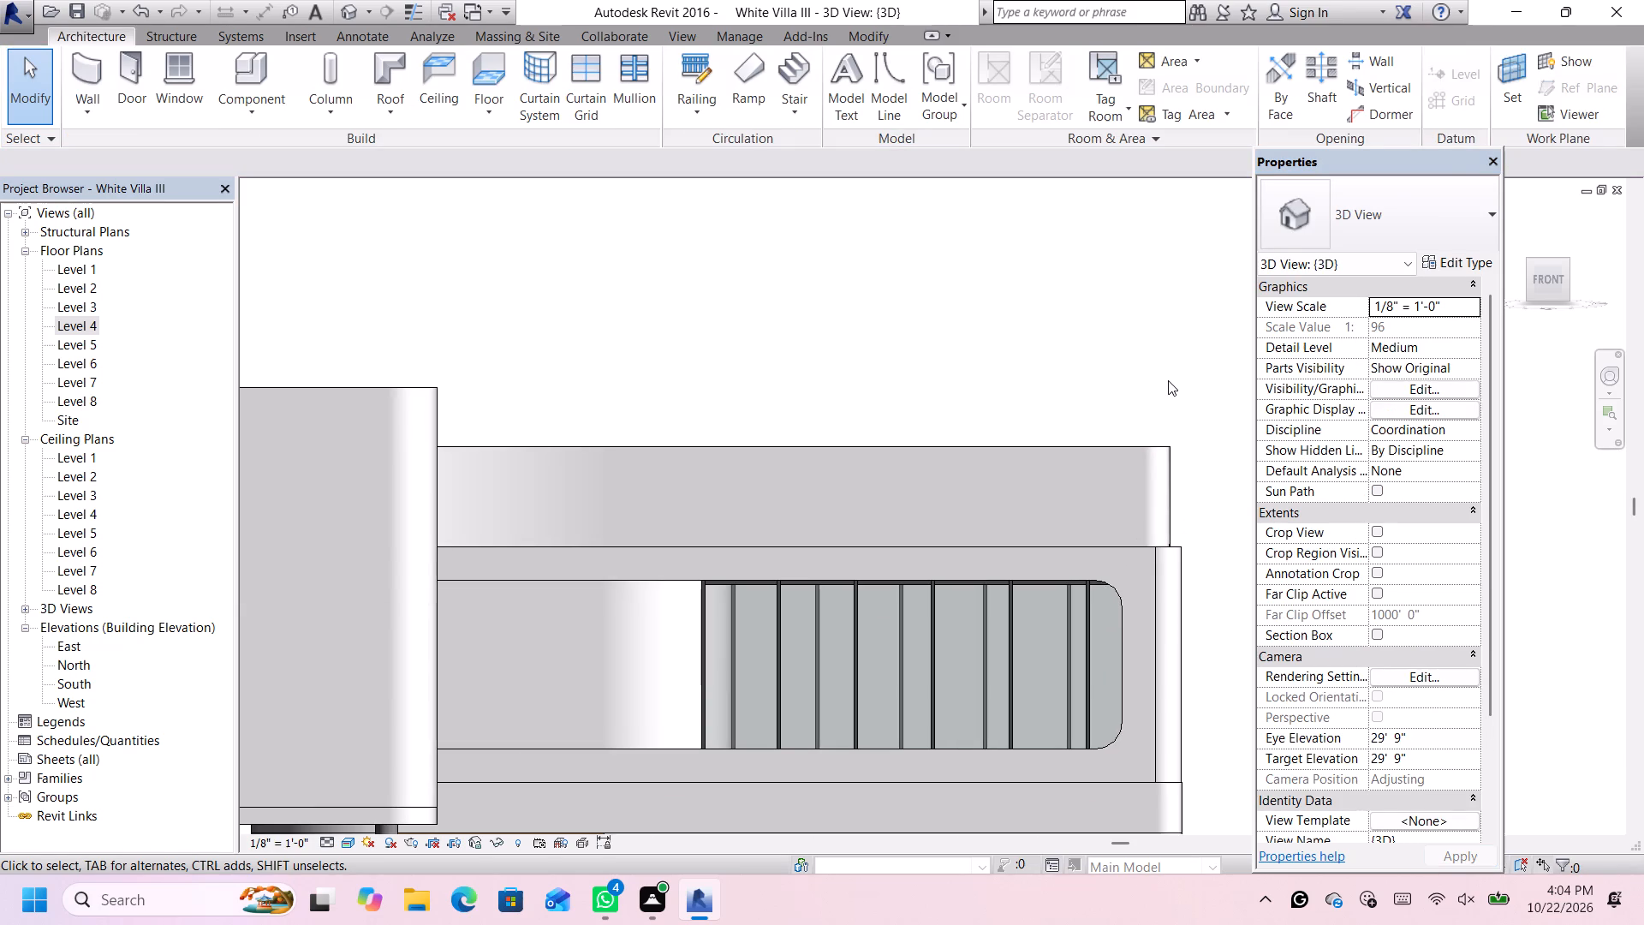
Start a Generic - 12" floor boundary sketch in the top view and set the floor's level to Level 6.
left_click(1552, 264)
left_click(1552, 263)
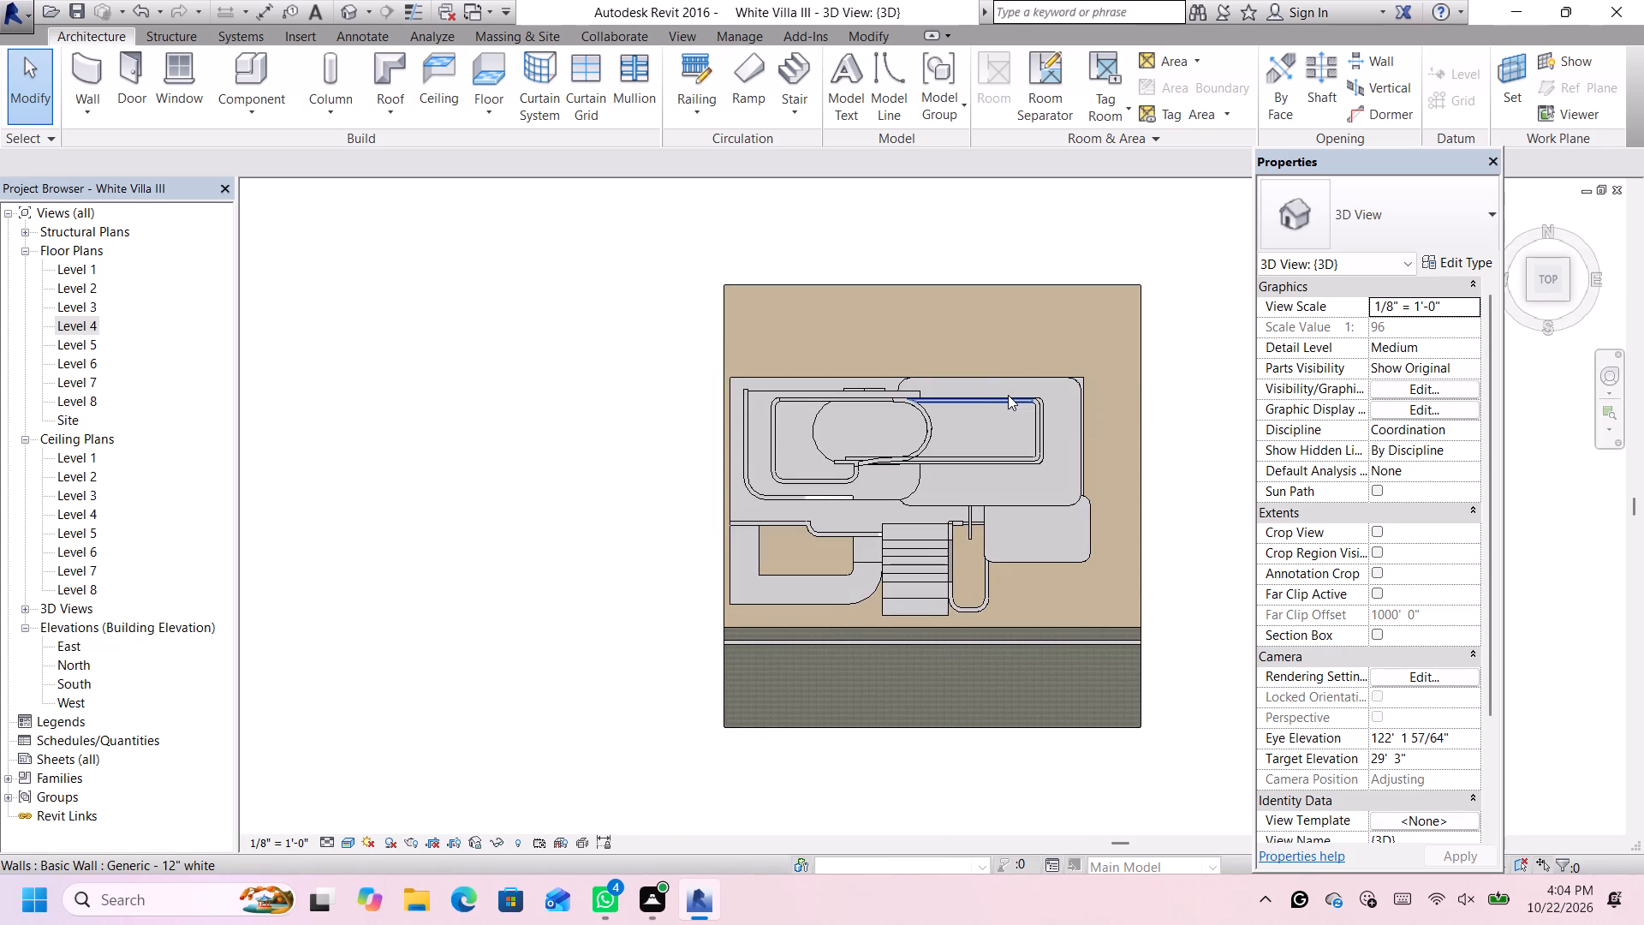
scroll(1007, 395, "up", 6)
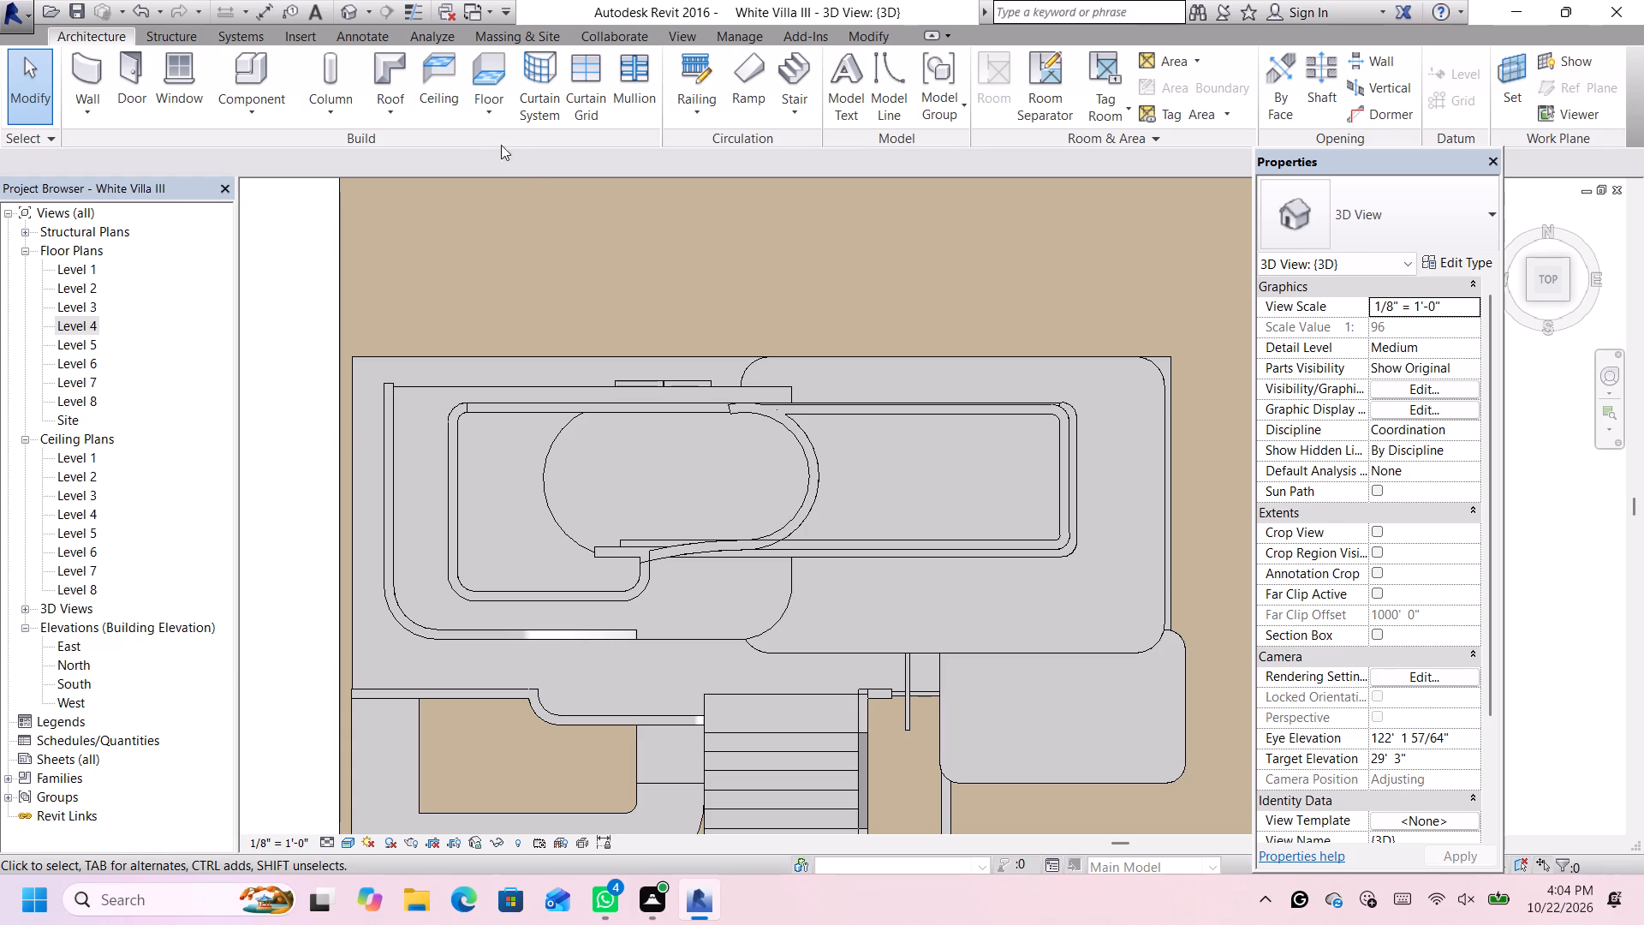
left_click(495, 71)
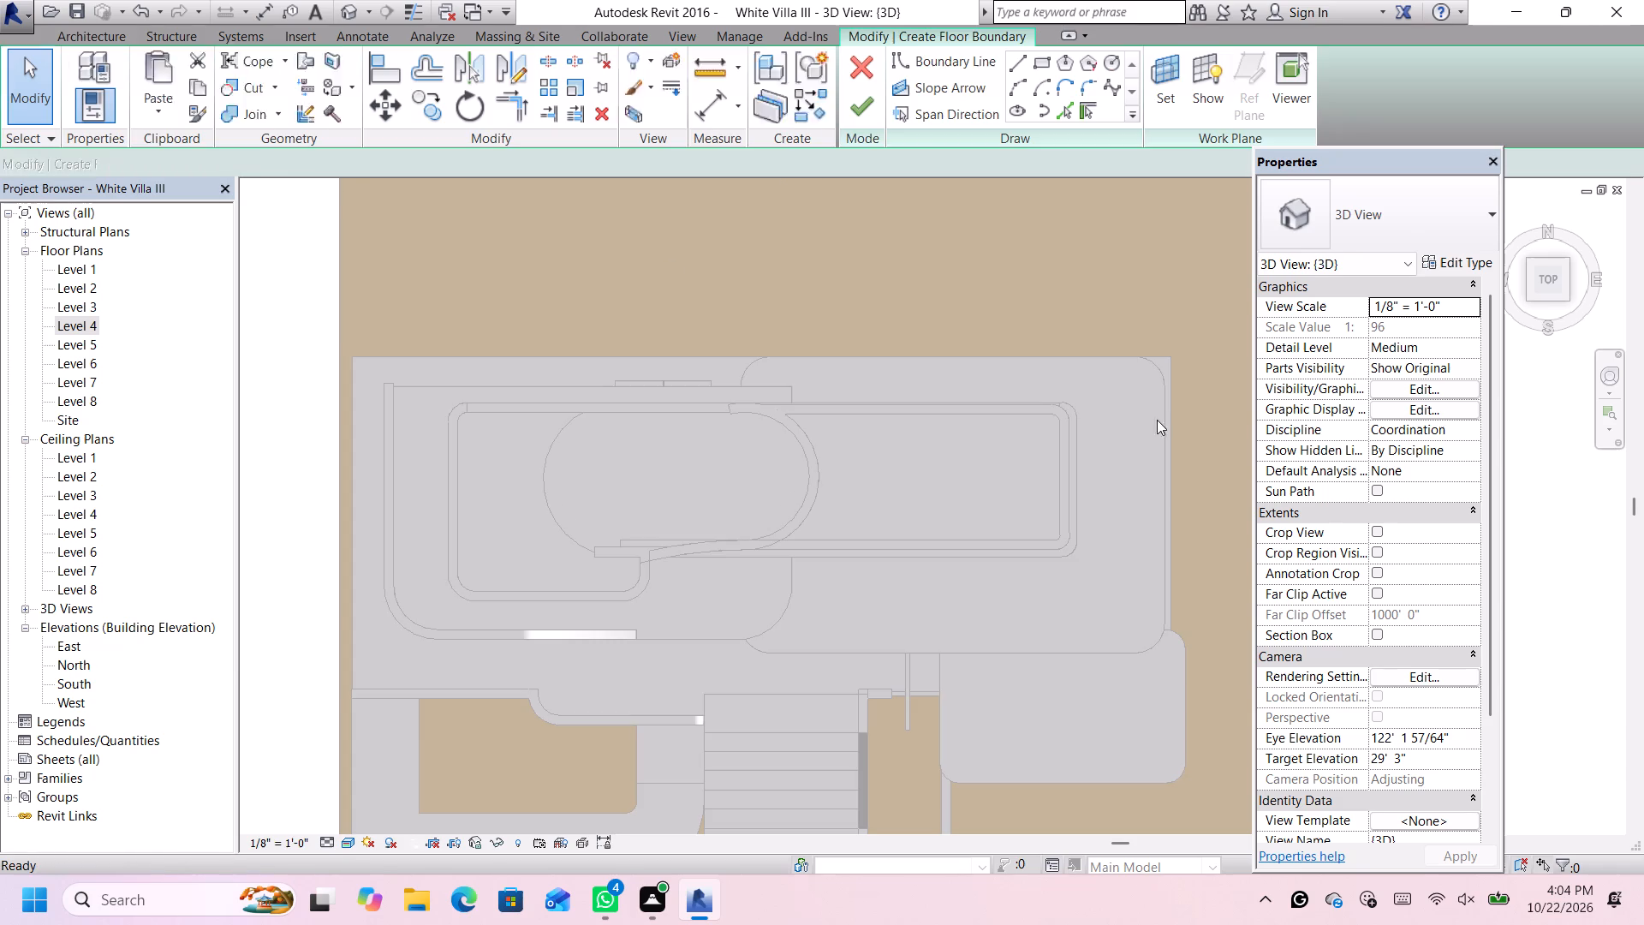
scroll(1069, 431, "up", 2)
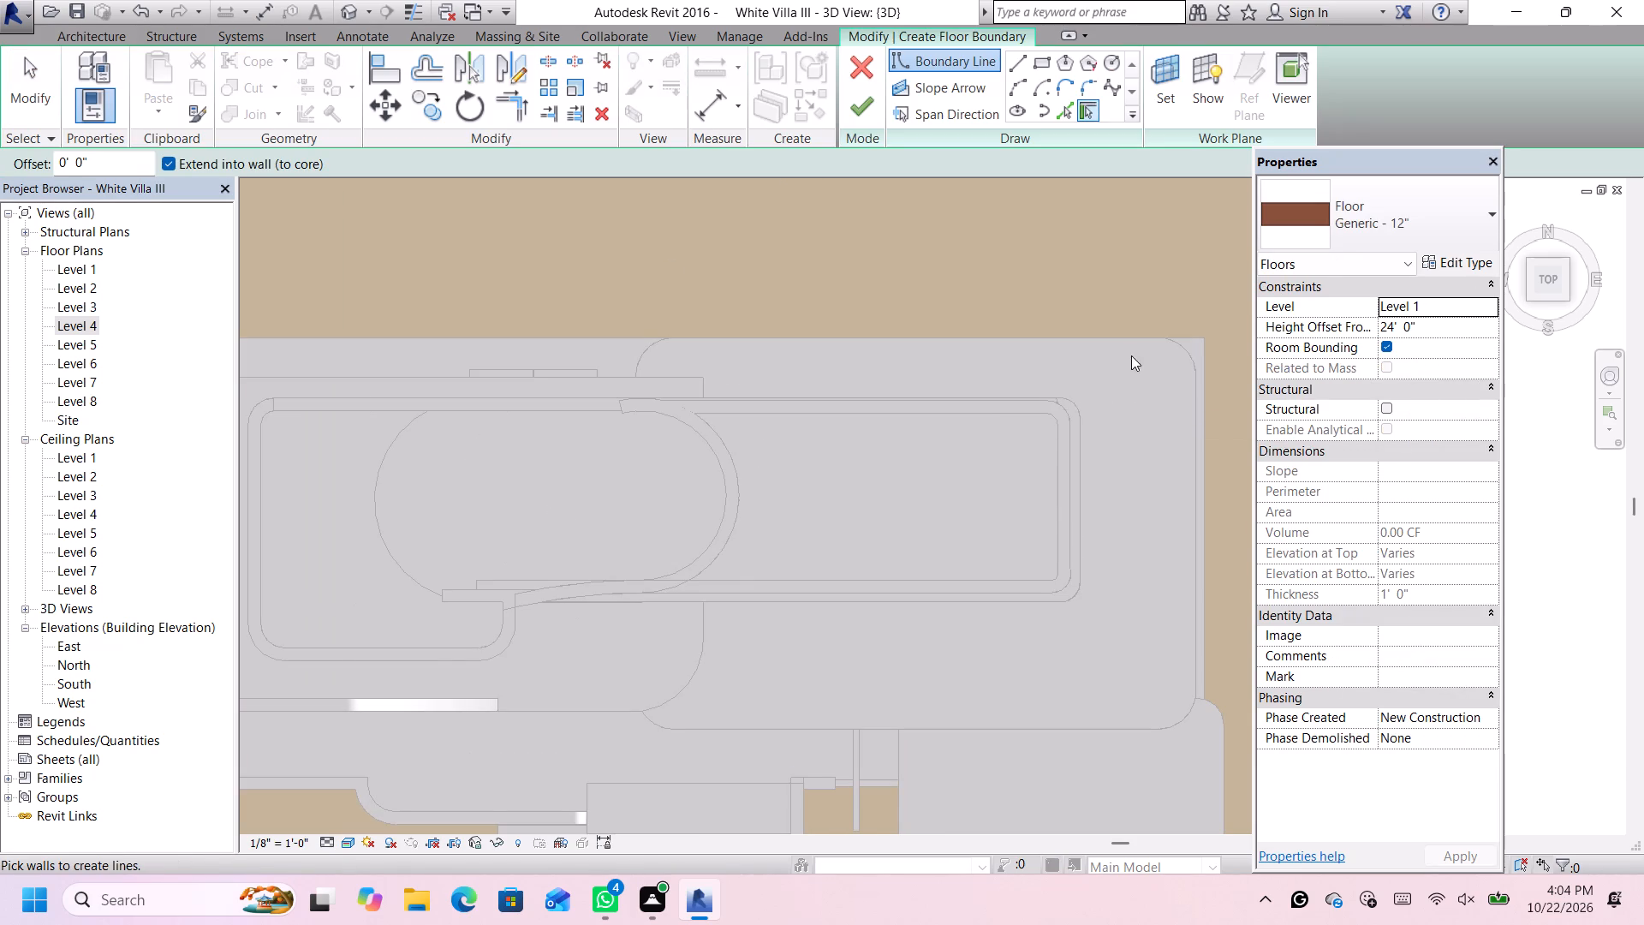
left_click(1489, 305)
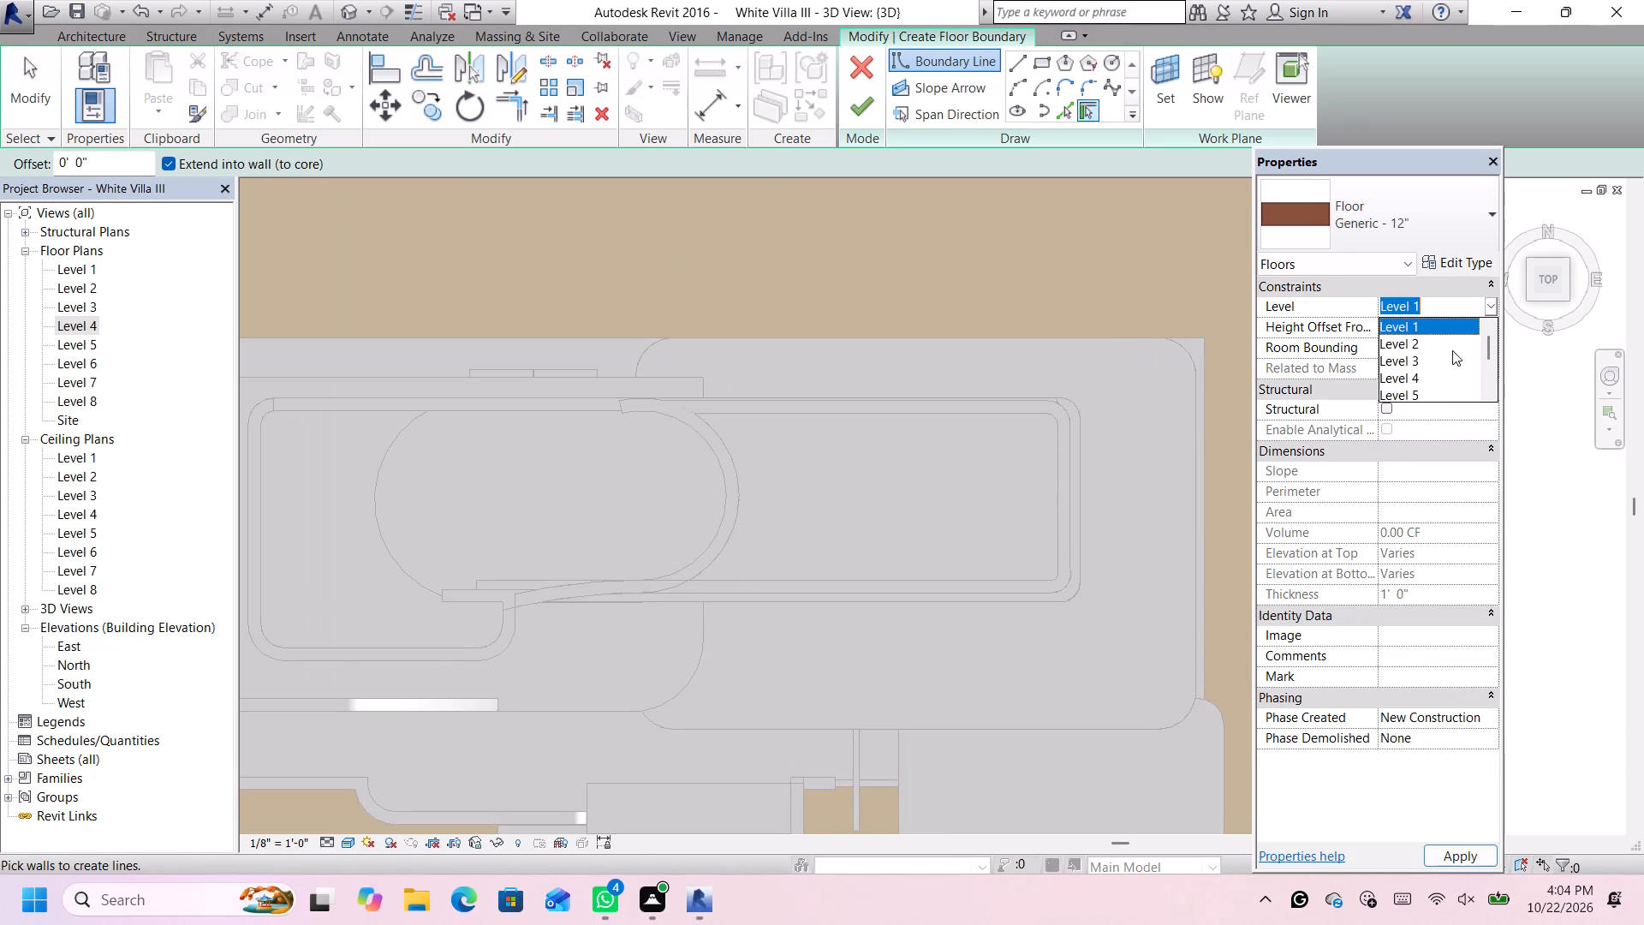
scroll(1419, 390, "down", 2)
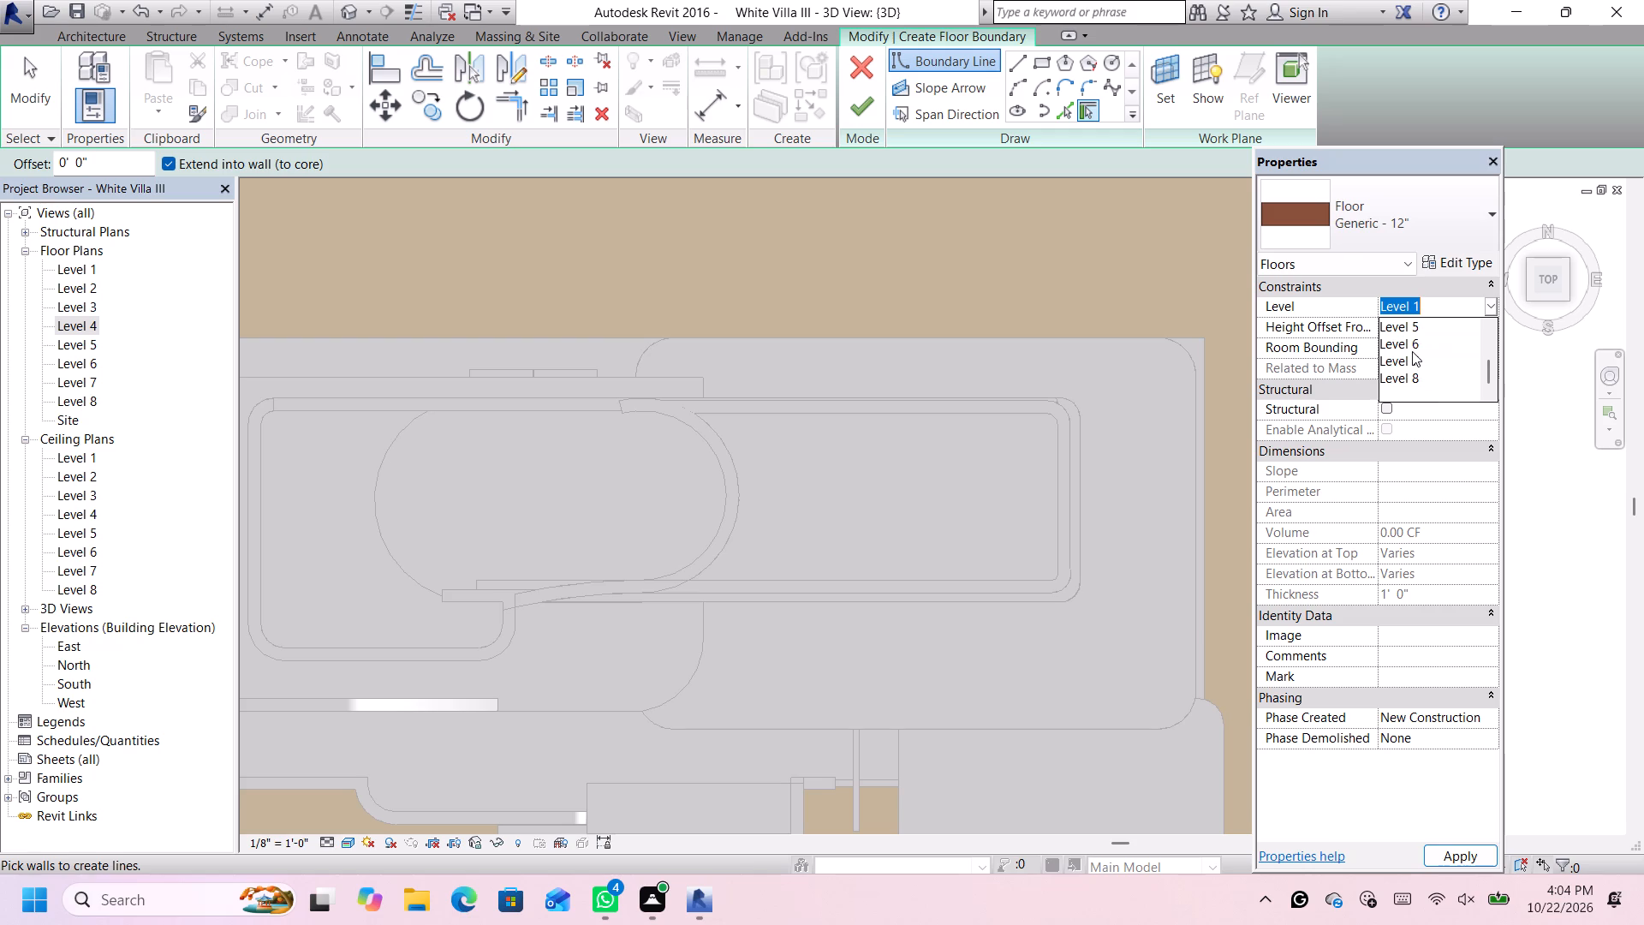
left_click(1412, 351)
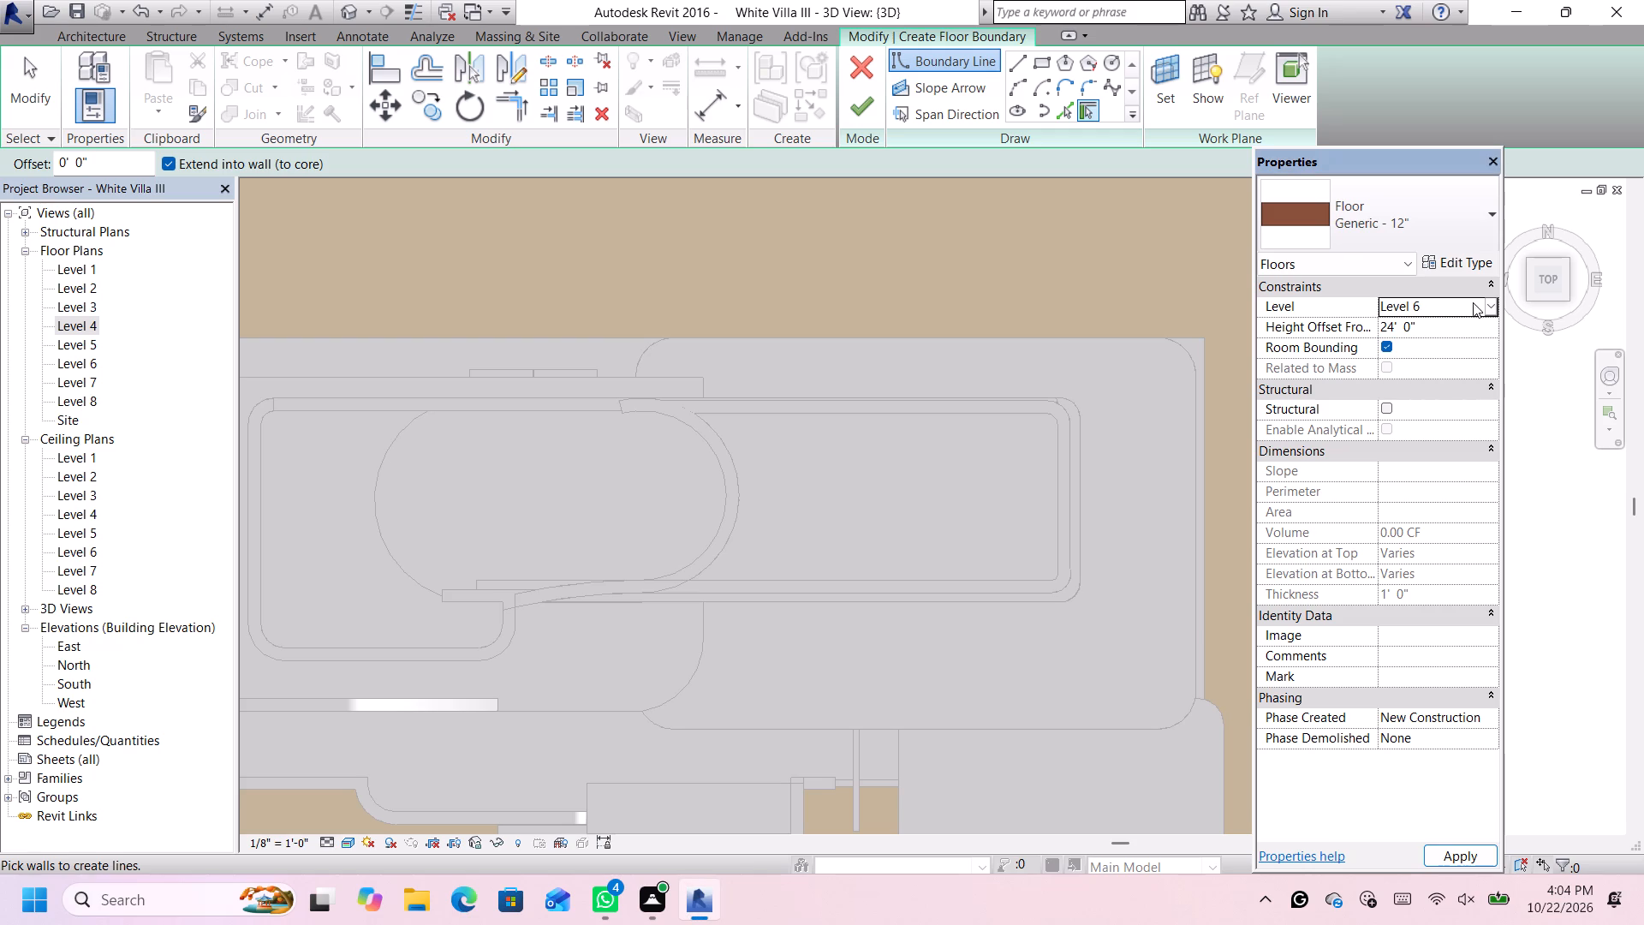
left_click(1488, 303)
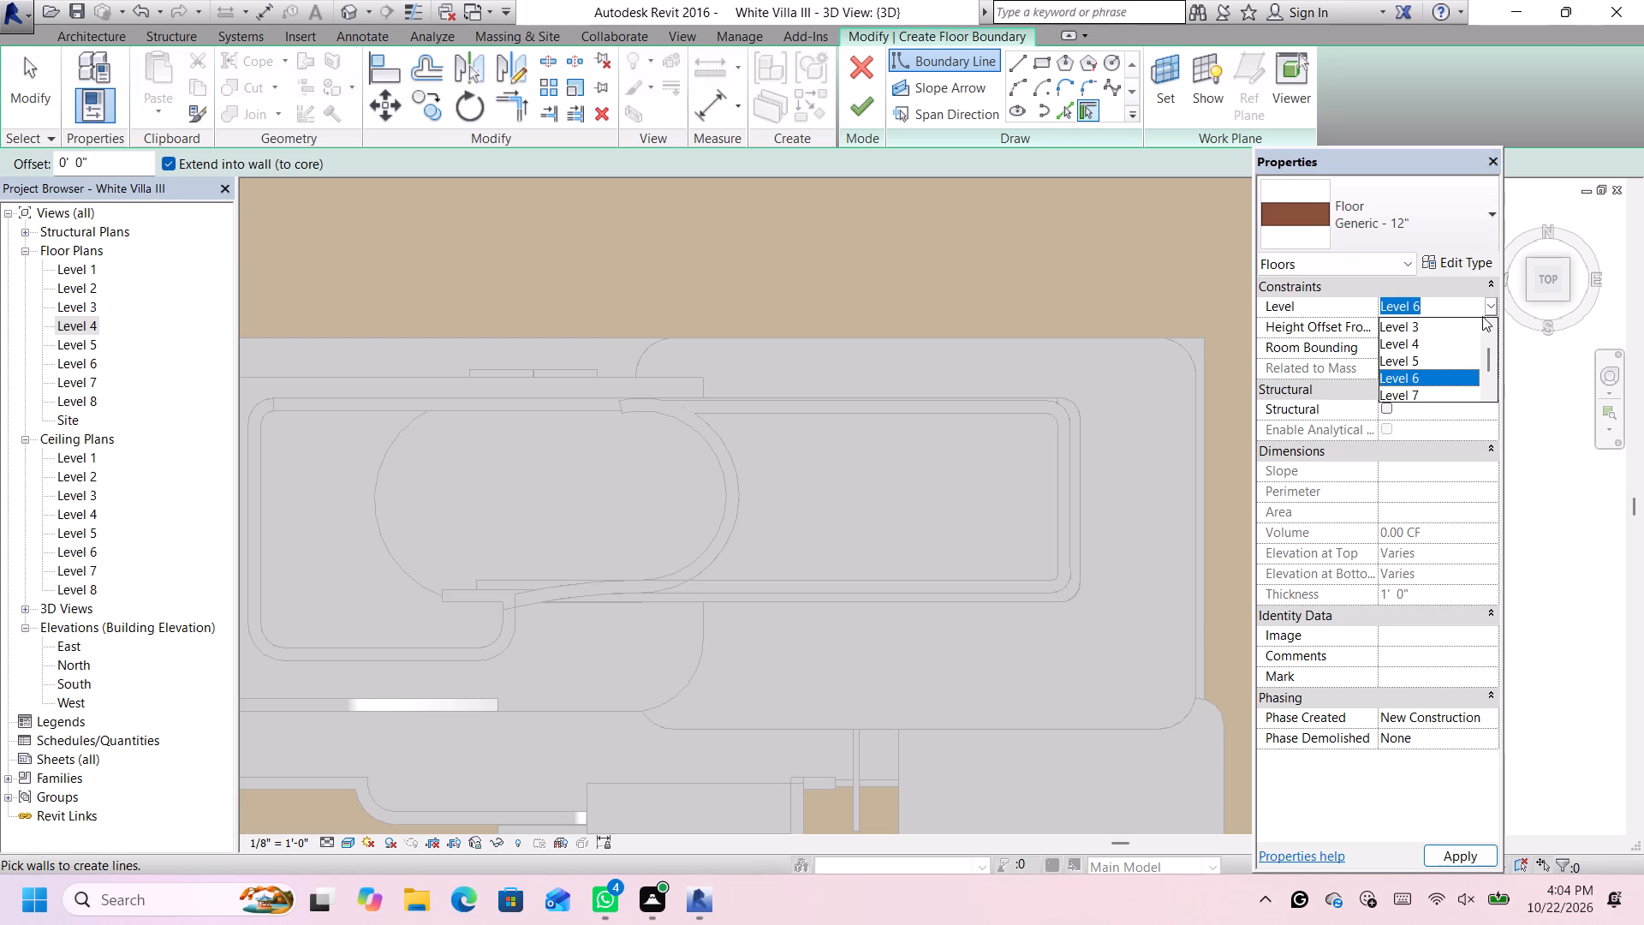
scroll(1447, 373, "down", 1)
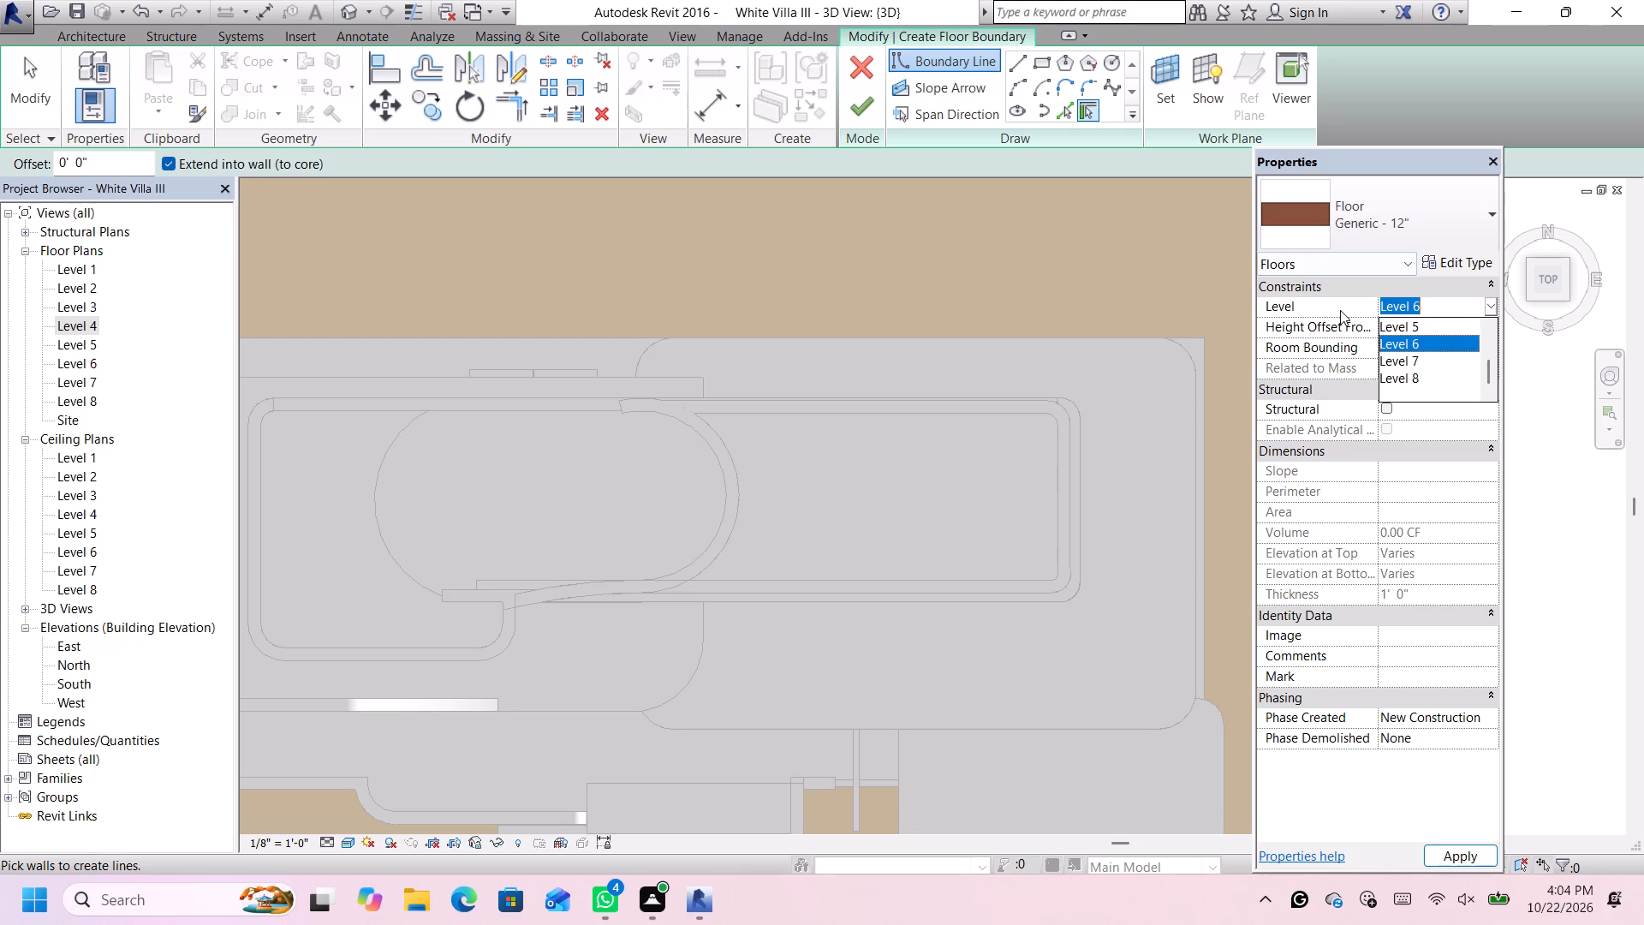
left_click(1434, 346)
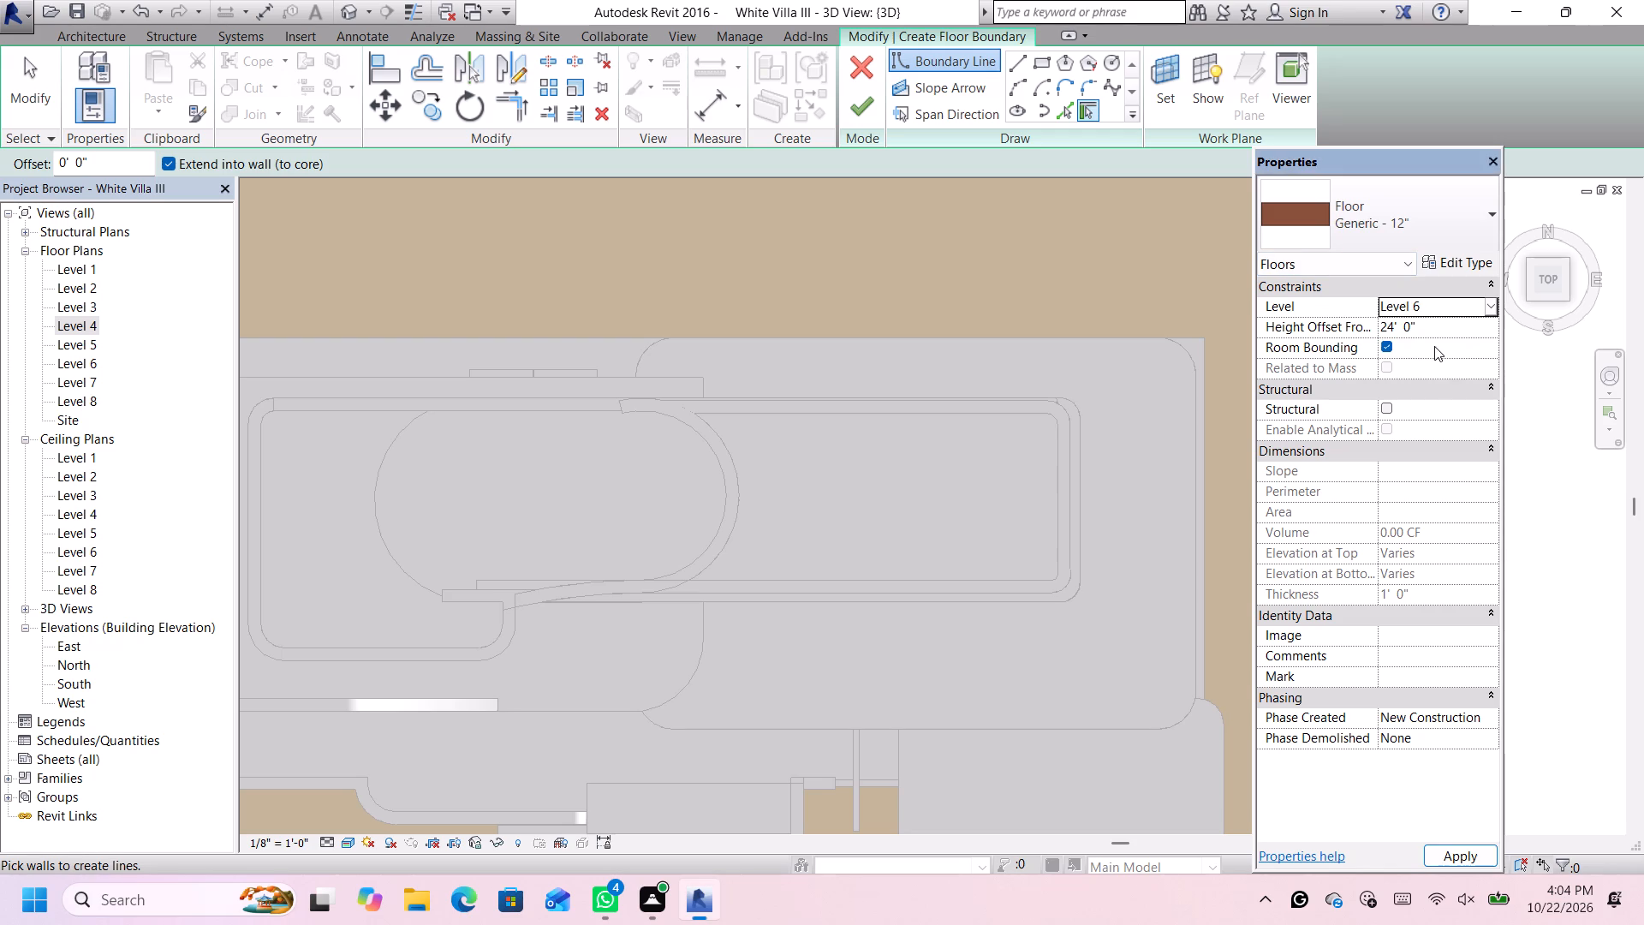
scroll(1027, 439, "up", 3)
scroll(1027, 439, "down", 3)
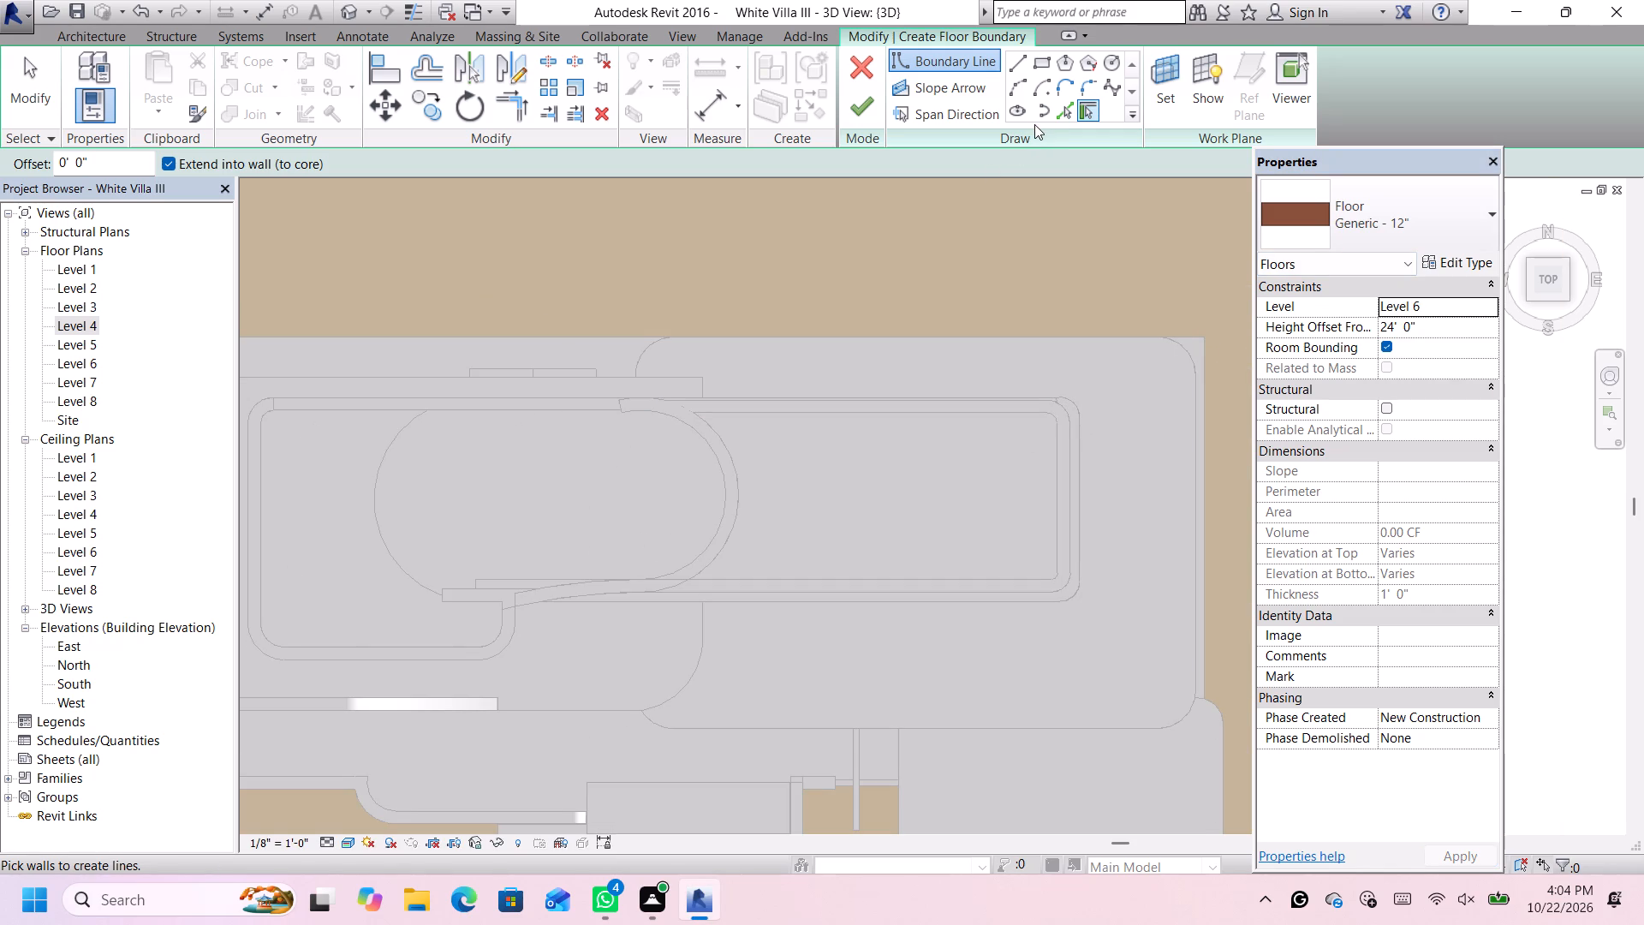
Sketch a rectangular floor boundary about 12' by 19' around the east end of the upper wall, dismissing the notification card.
left_click(1046, 63)
scroll(938, 367, "up", 2)
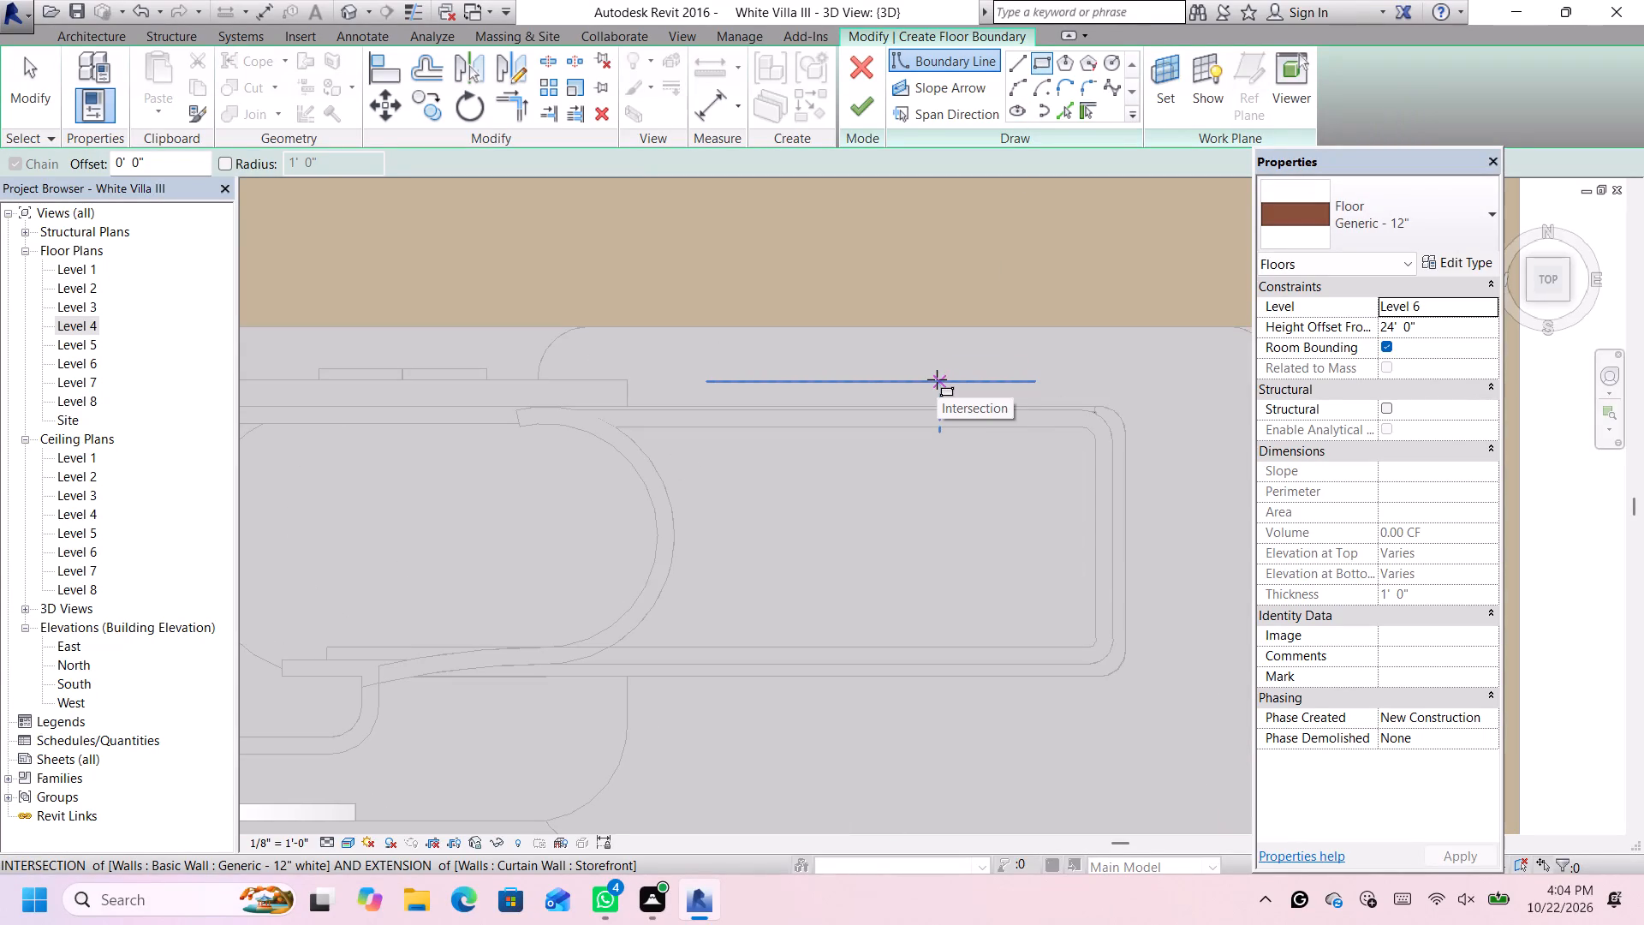
left_click(937, 379)
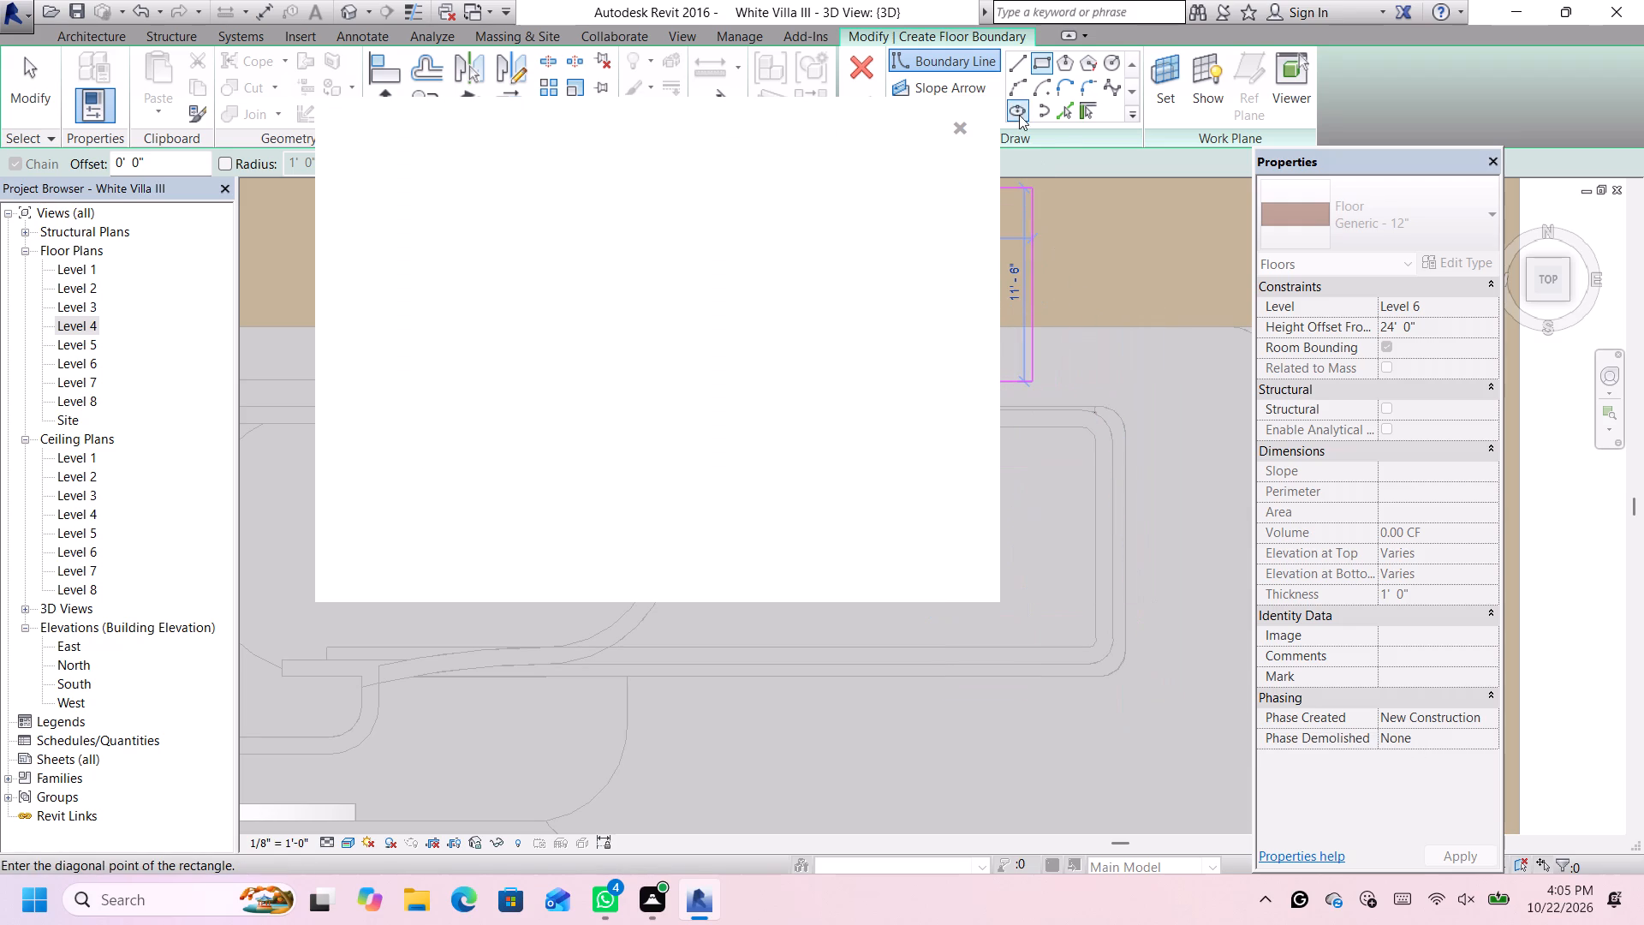
left_click(962, 121)
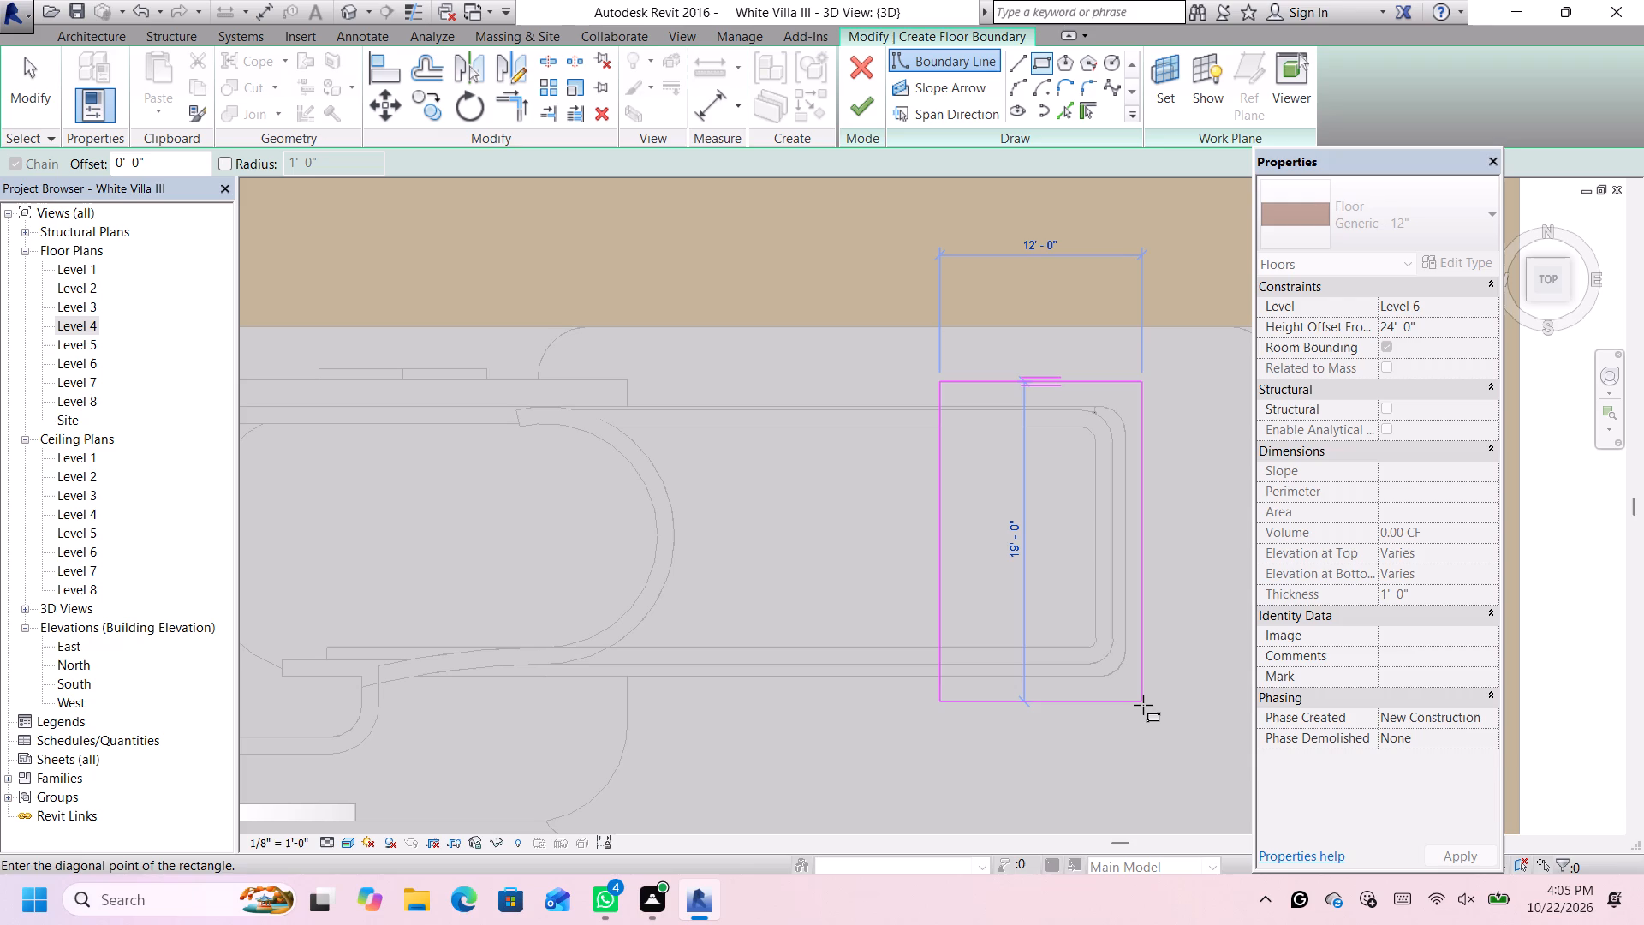
left_click(1143, 705)
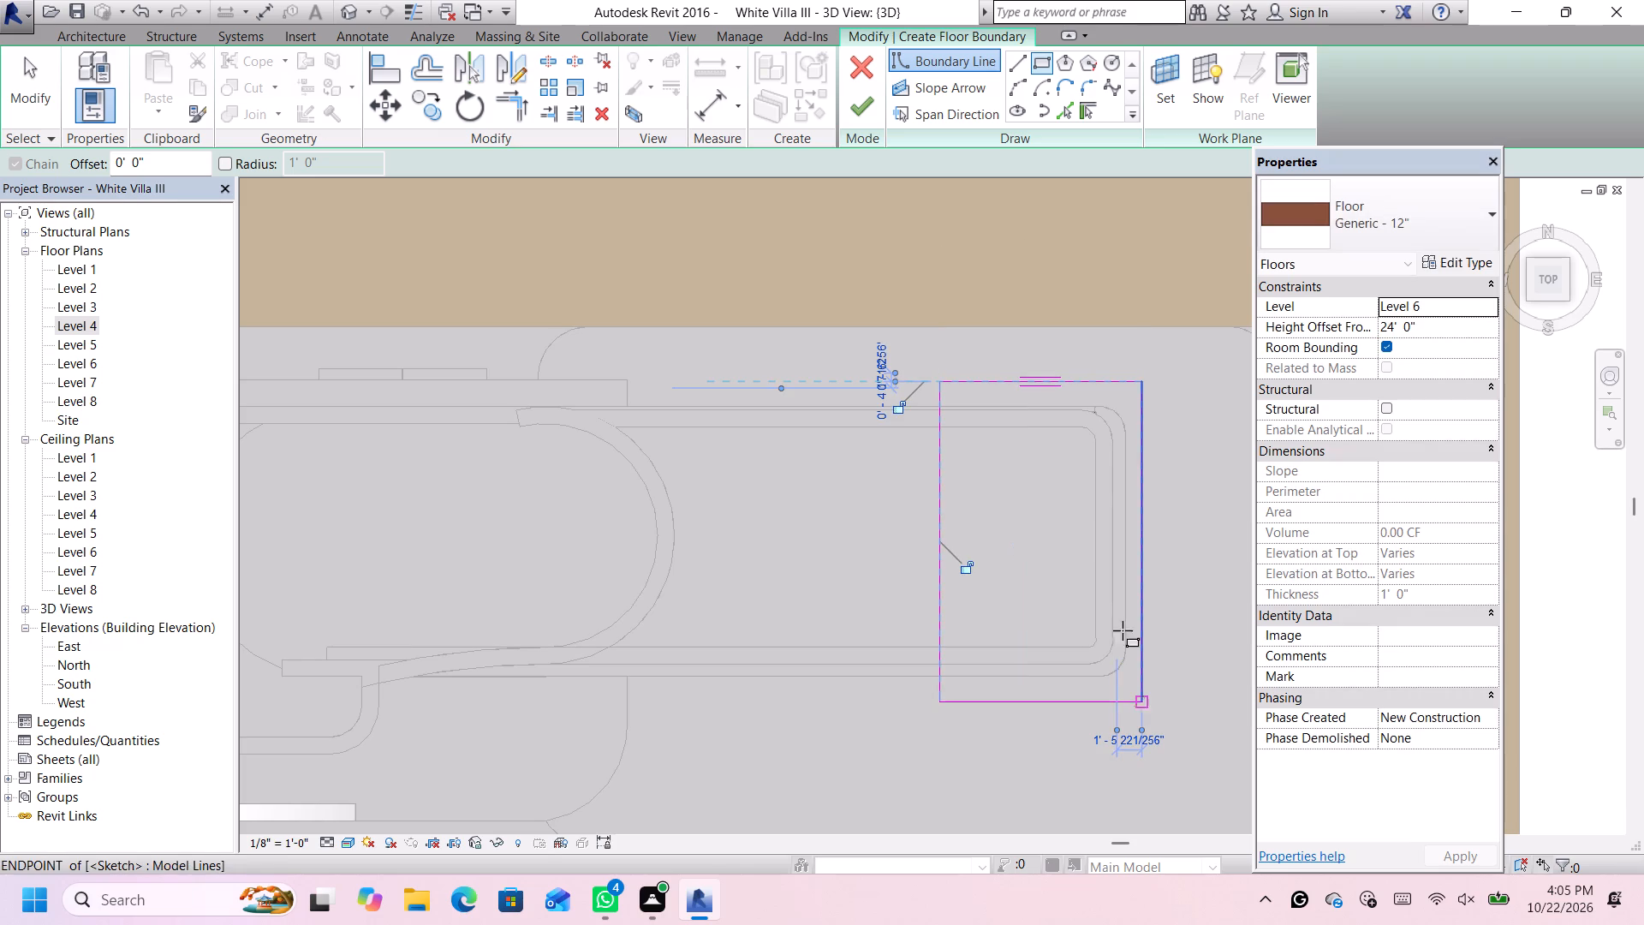
Draw a corner arc of about 1'-6" radius across the southwest corner of the floor boundary rectangle.
left_click(1023, 81)
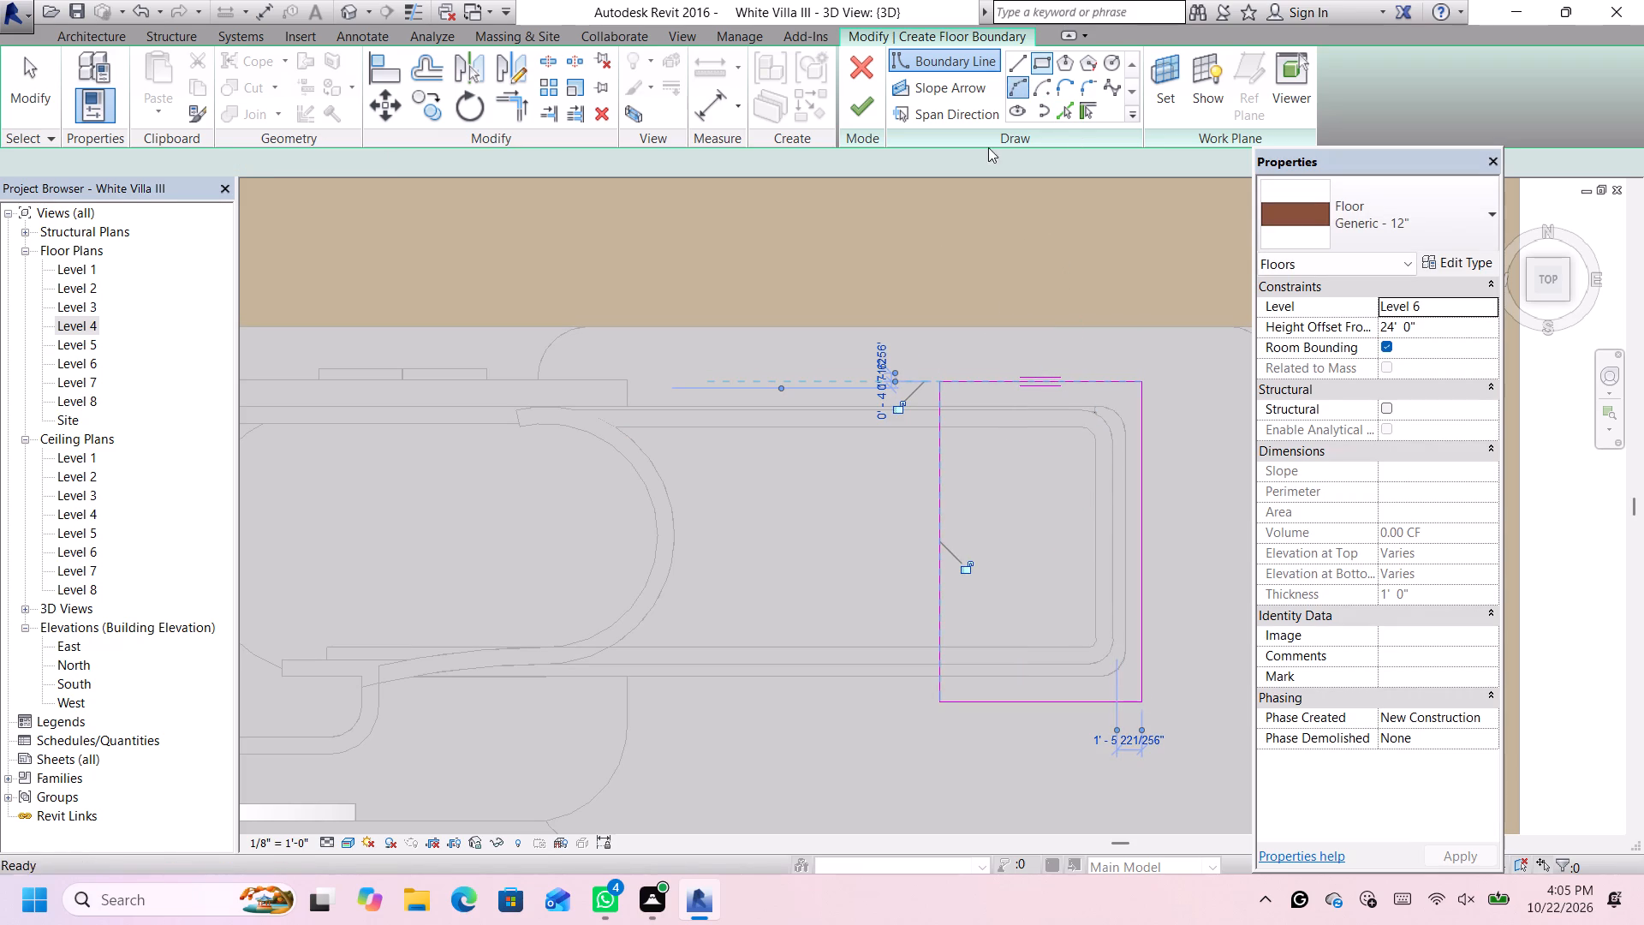
scroll(963, 296, "up", 1)
scroll(1017, 453, "down", 5)
scroll(985, 623, "up", 5)
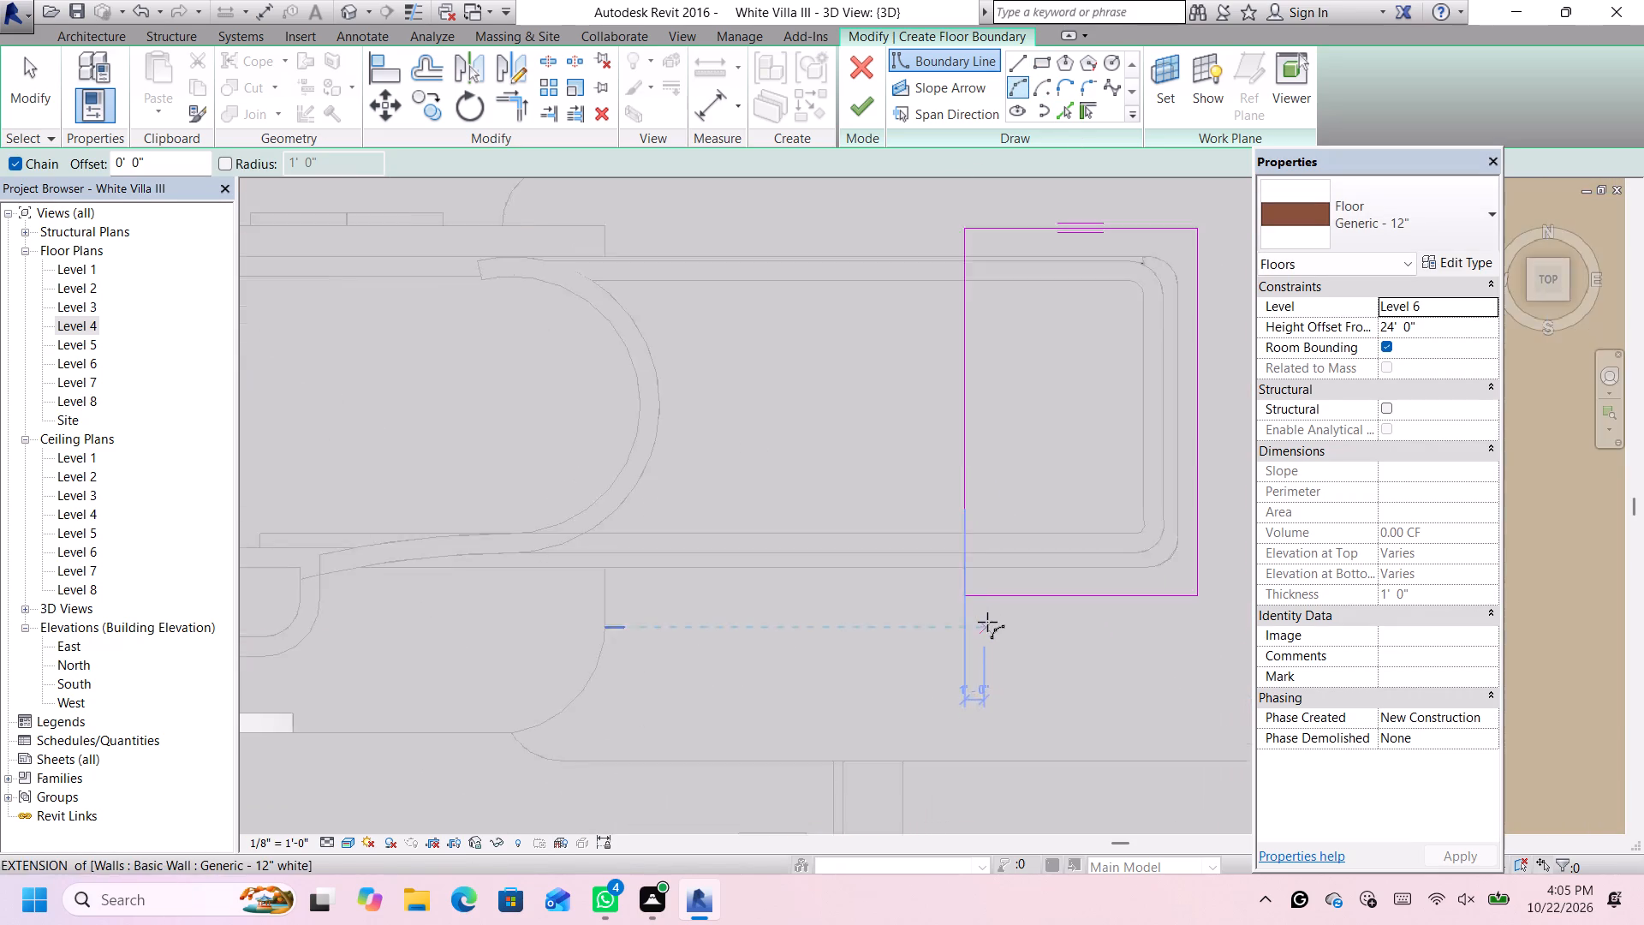
scroll(982, 611, "up", 5)
left_click(951, 535)
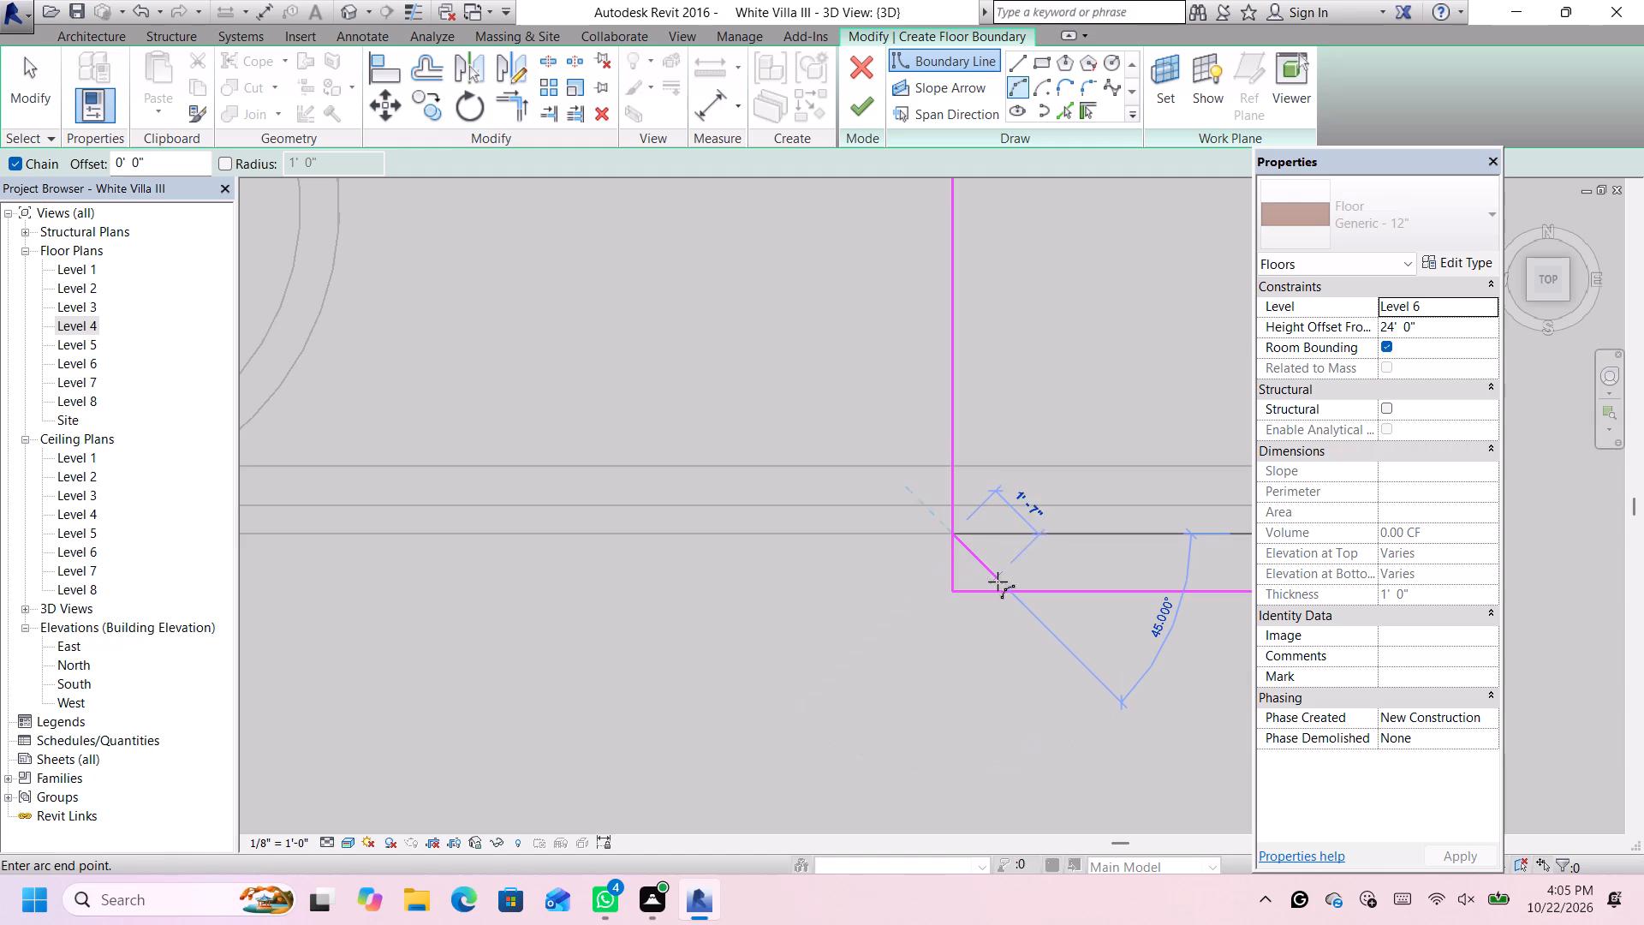
left_click(1010, 592)
left_click(968, 580)
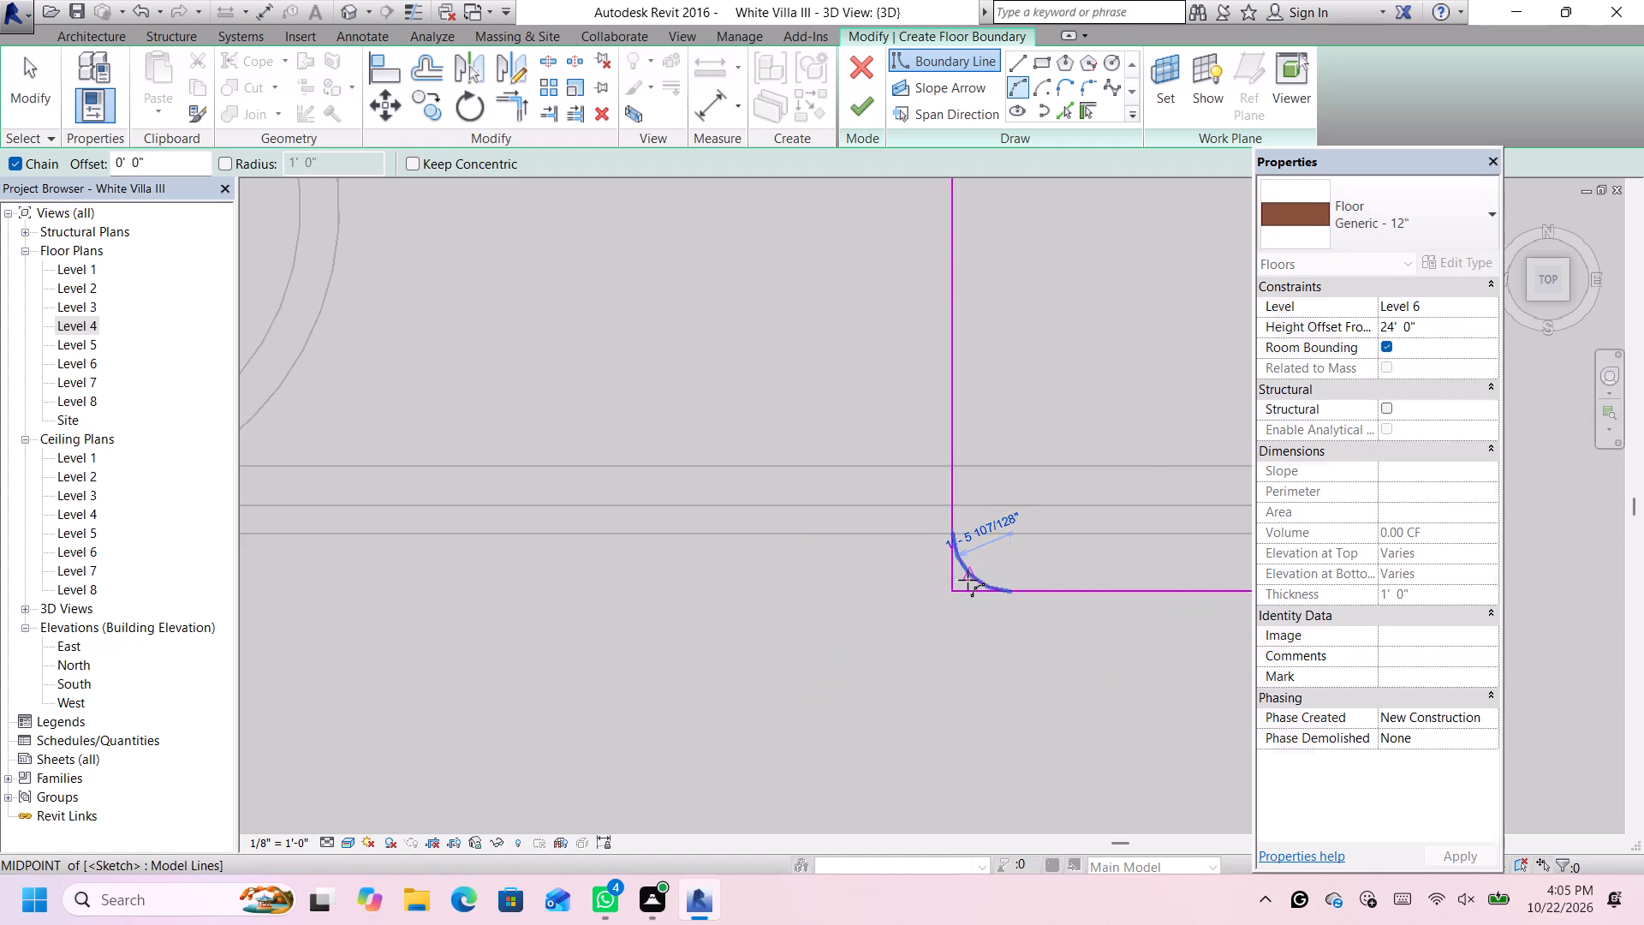
Draw a corner arc of about 1'-4 1/2" radius across the southeast corner of the floor boundary rectangle.
scroll(968, 578, "down", 13)
scroll(1065, 575, "up", 12)
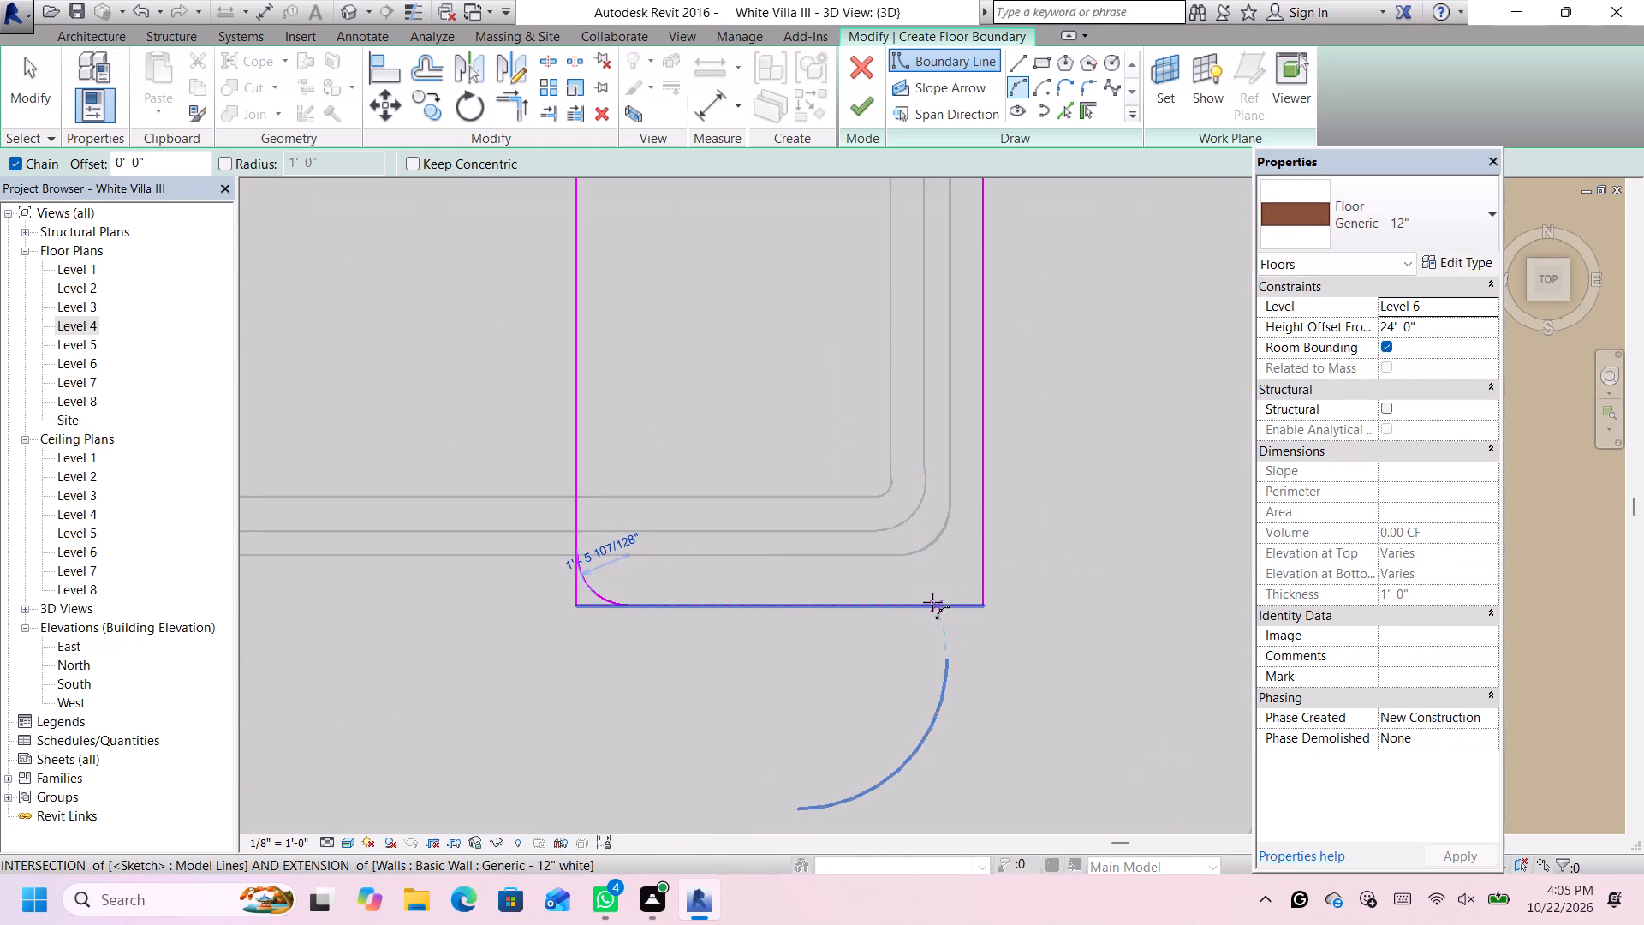
left_click(932, 602)
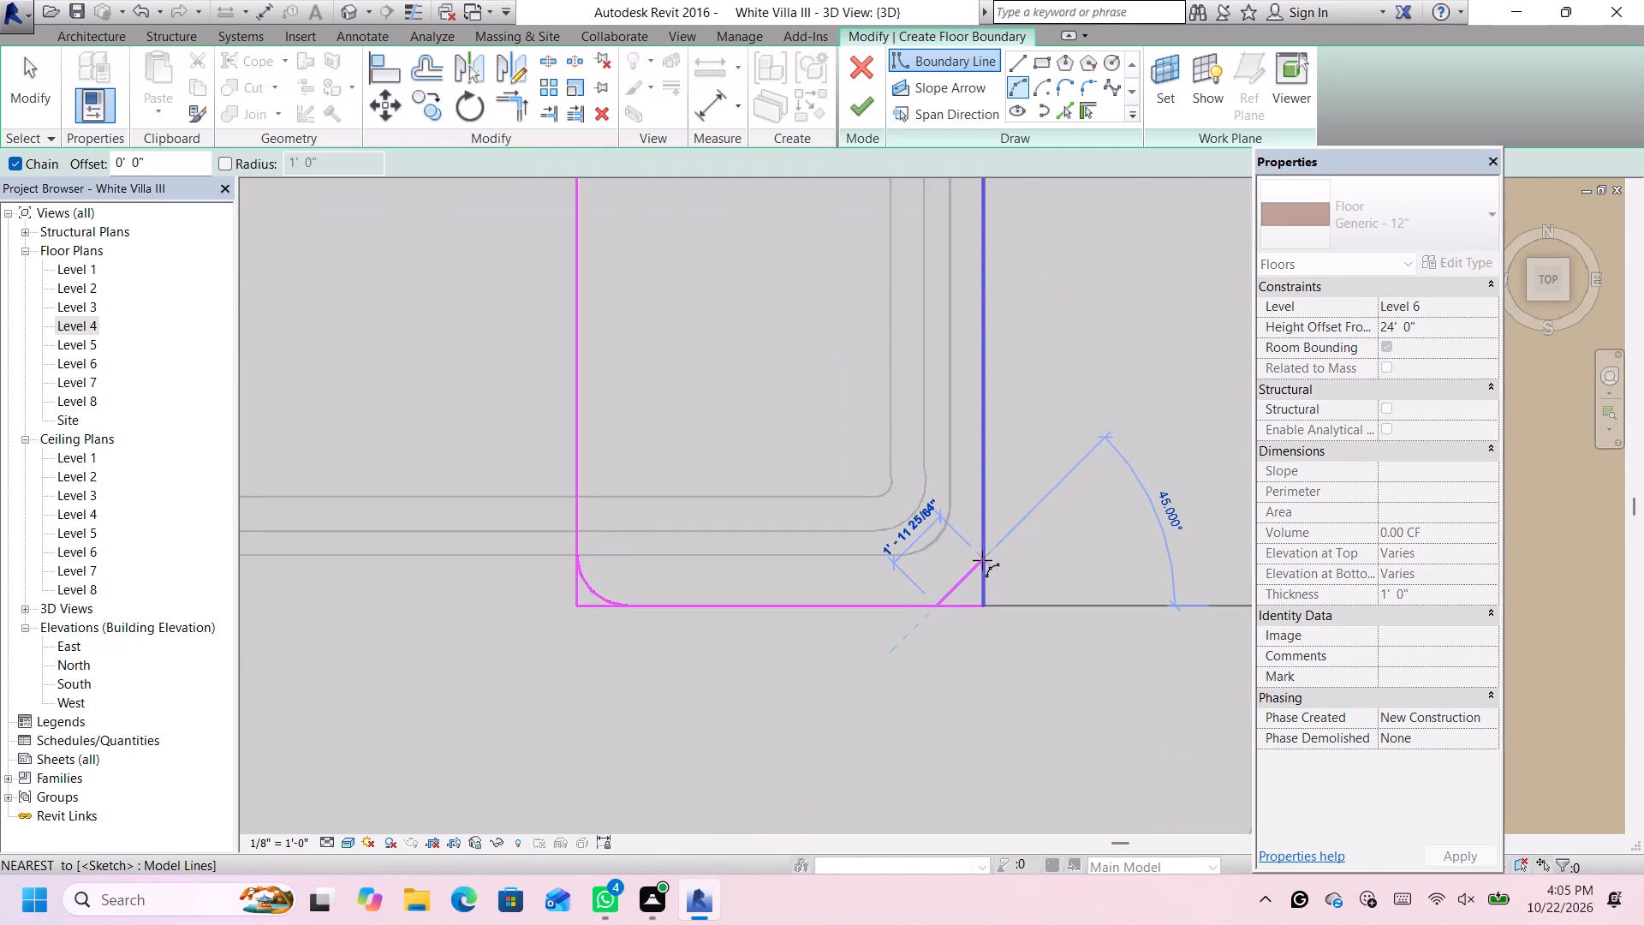
left_click(982, 560)
scroll(967, 586, "up", 2)
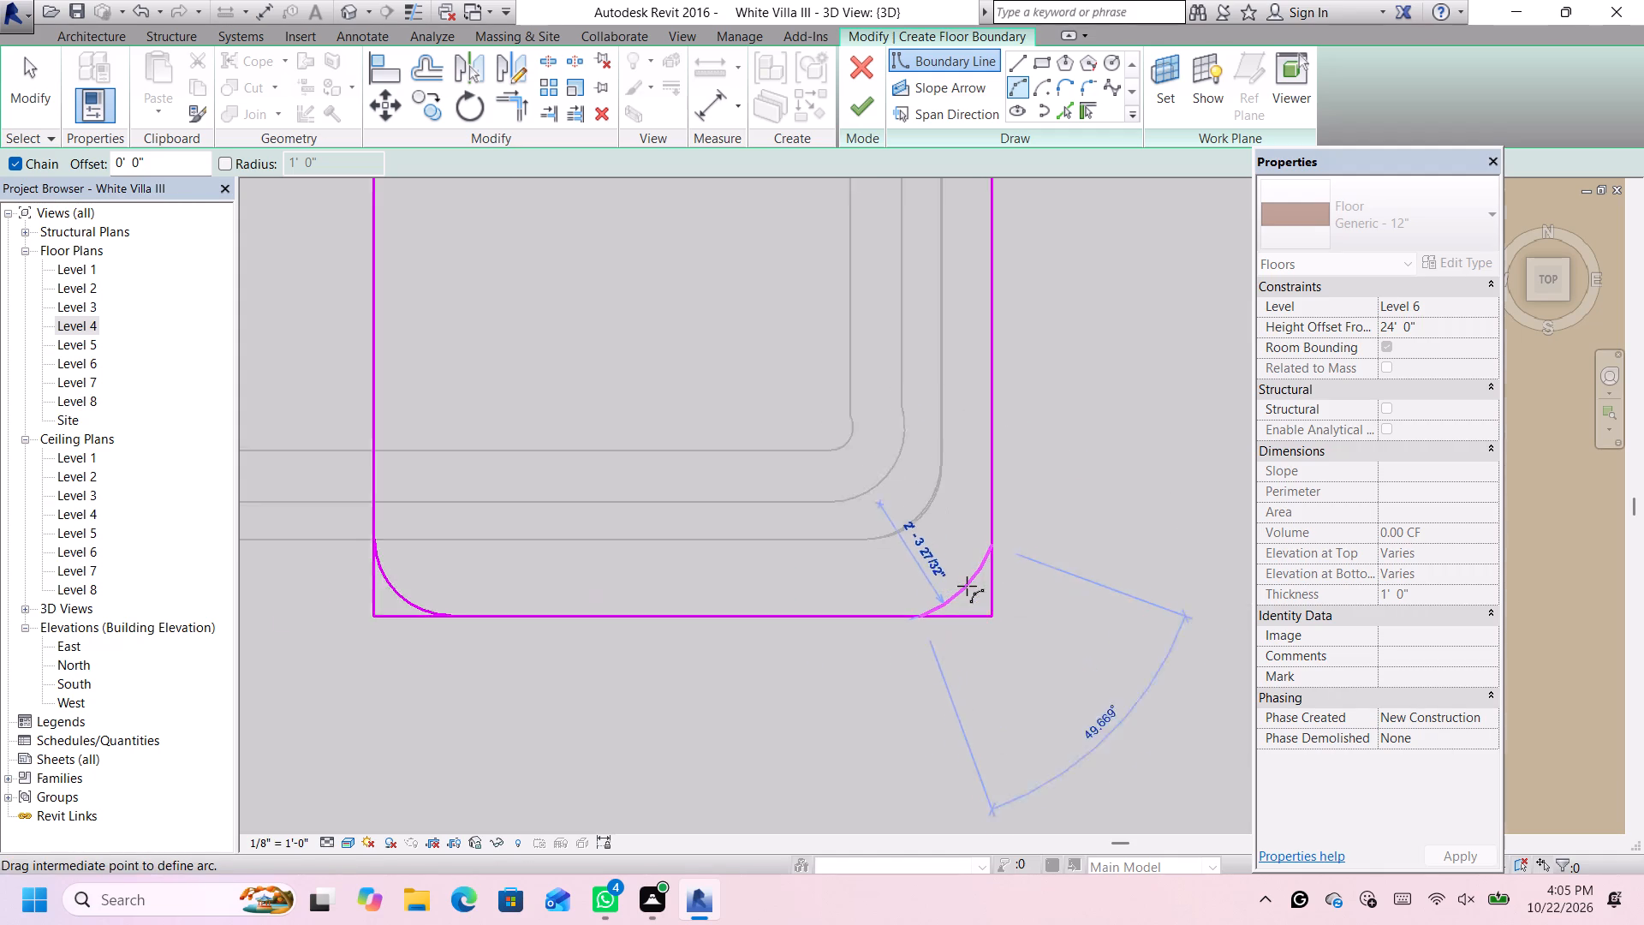
scroll(967, 586, "up", 6)
left_click(969, 589)
Draw a corner arc of about 1'-2" radius across the northeast corner of the boundary and end the arc command.
scroll(969, 589, "down", 8)
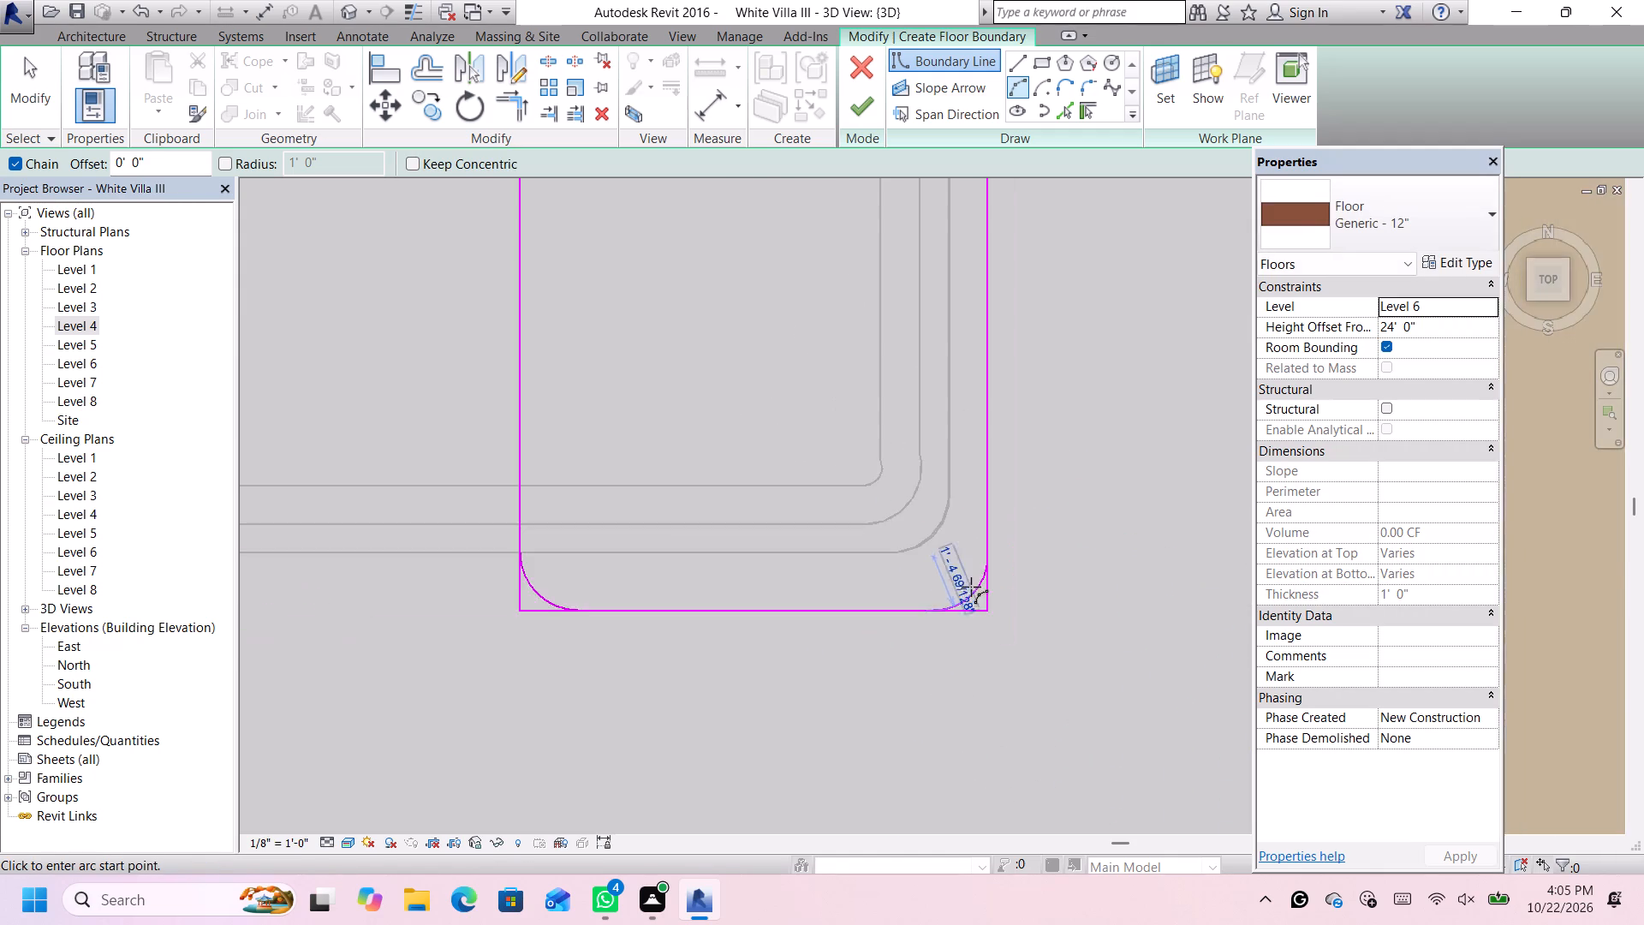
scroll(971, 587, "down", 6)
scroll(970, 295, "up", 10)
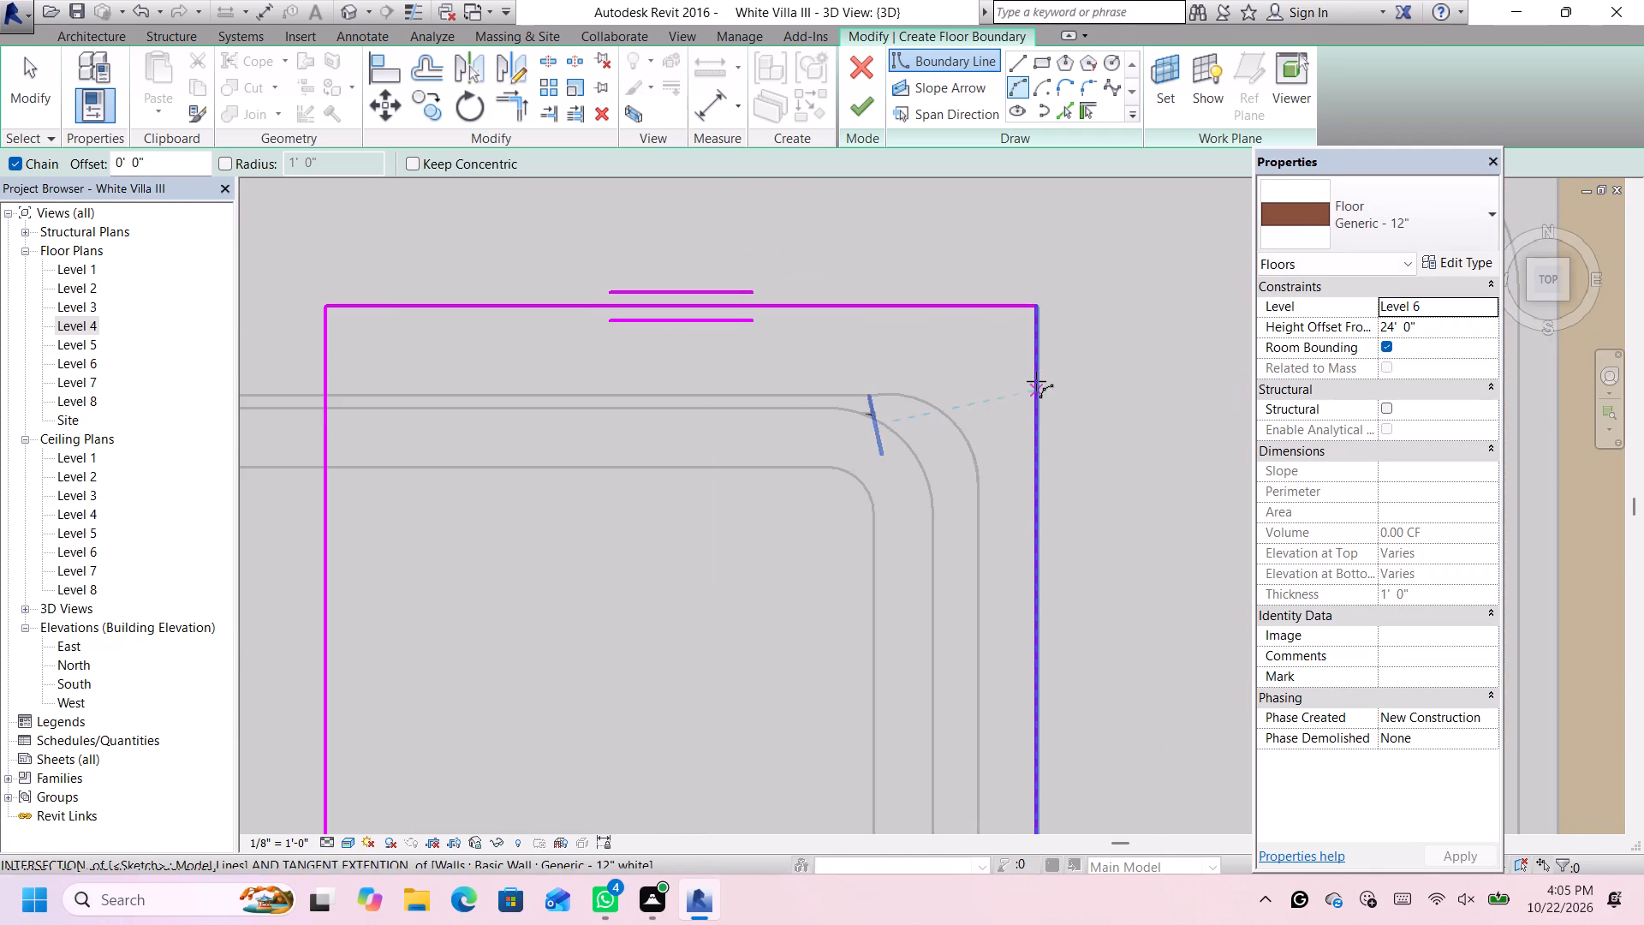
left_click(1033, 377)
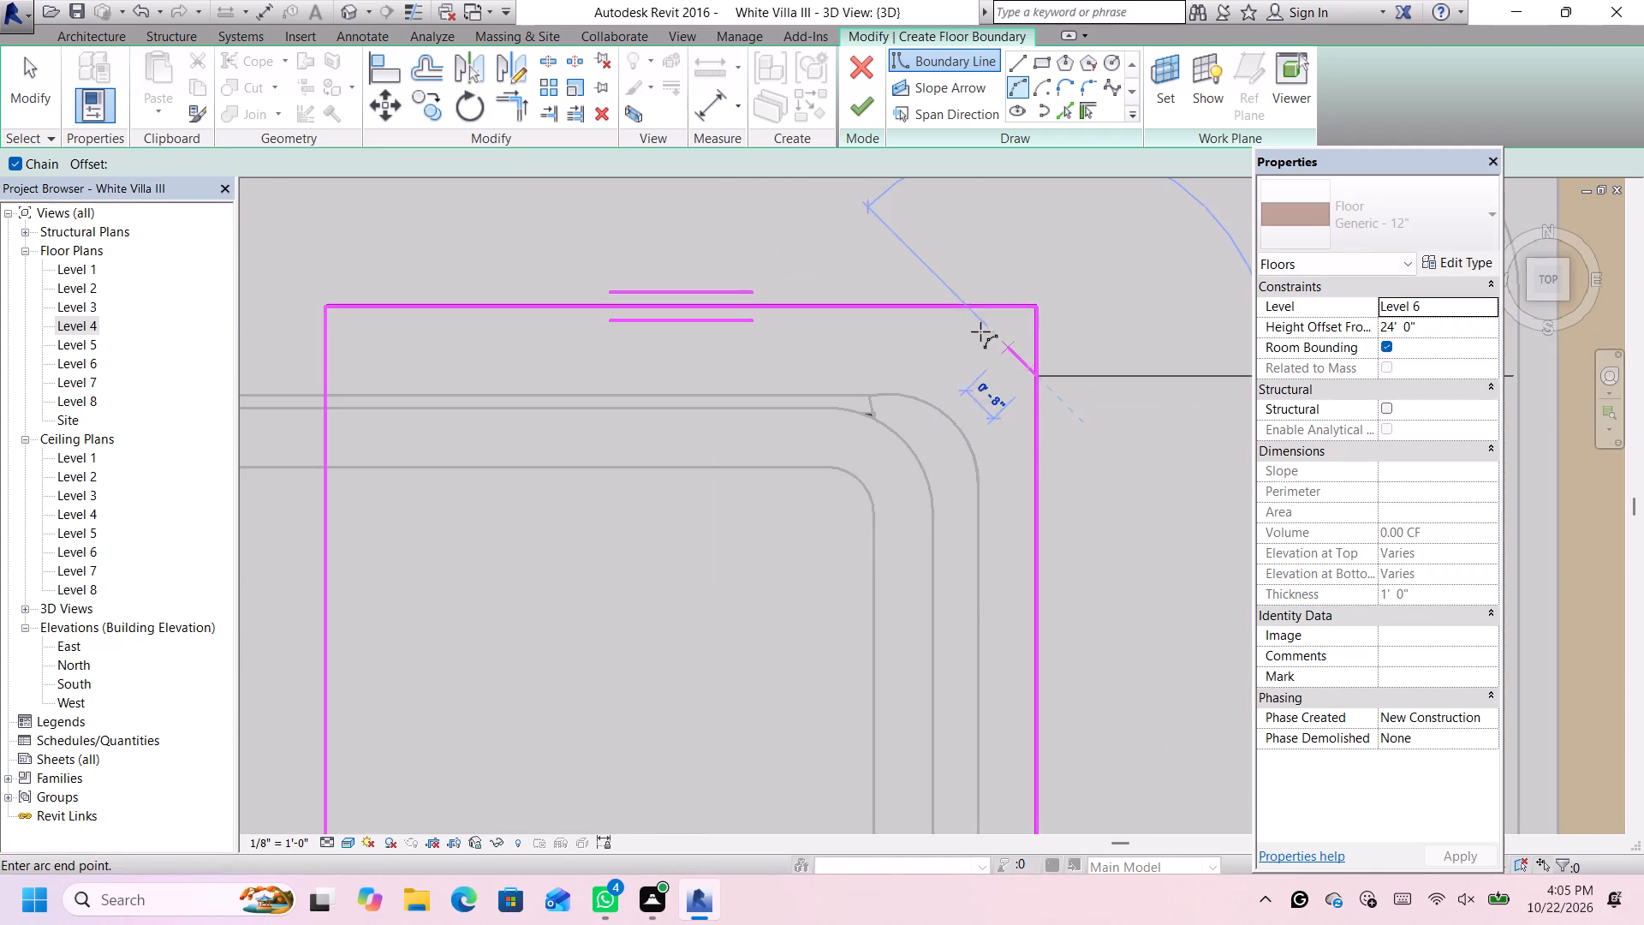
left_click(977, 307)
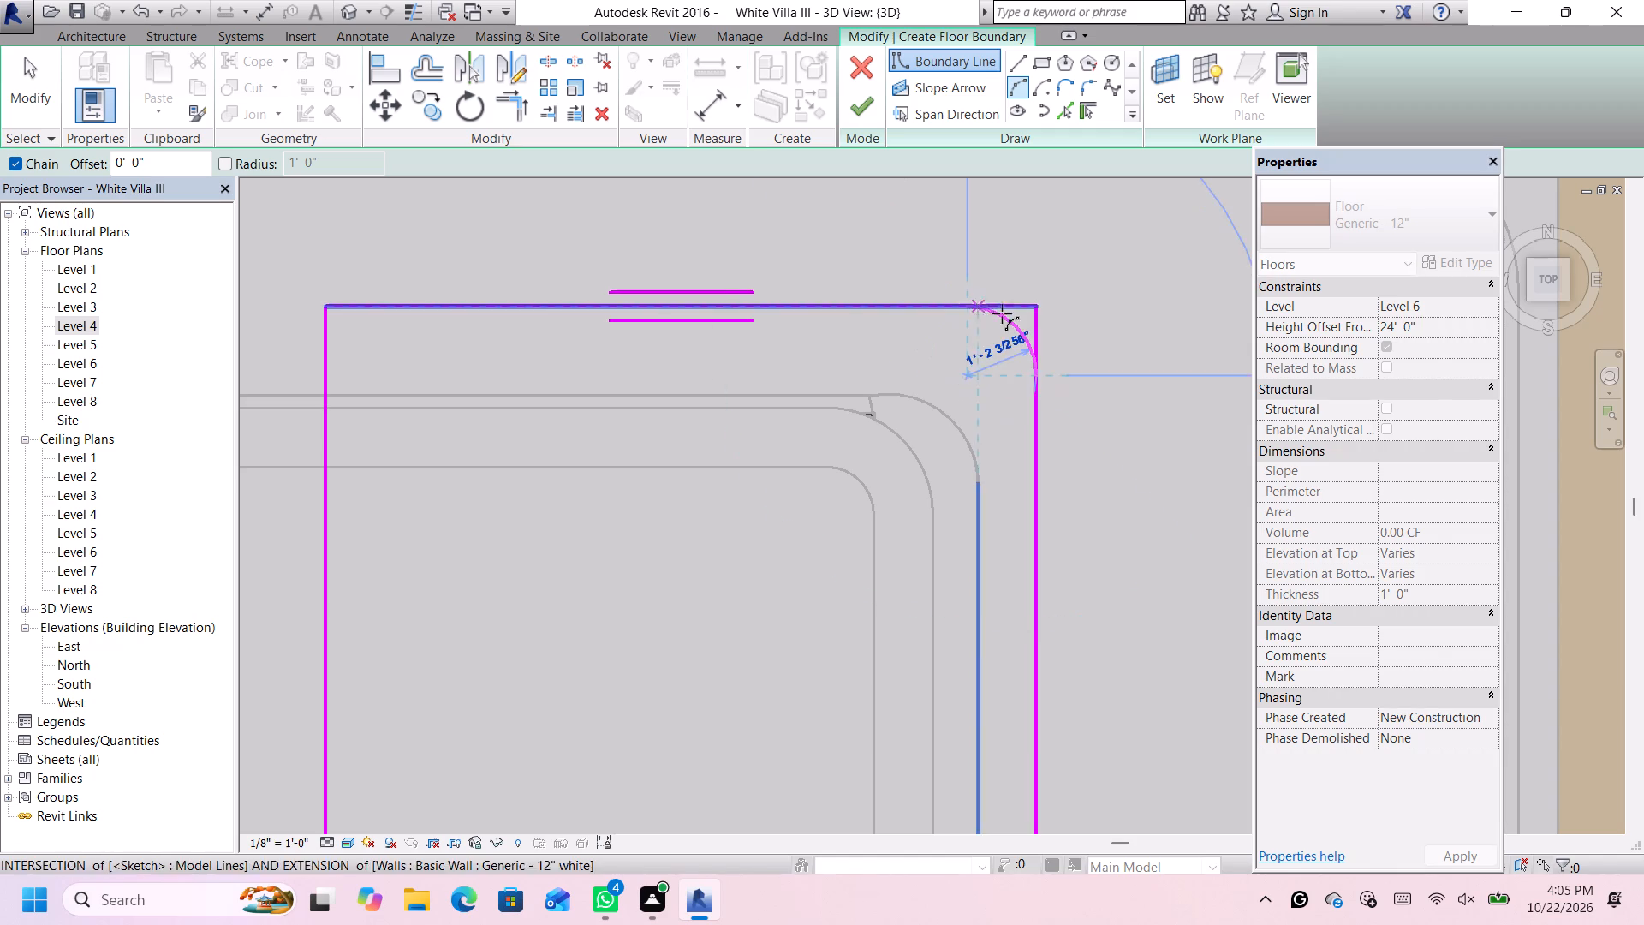
left_click(1012, 316)
scroll(1022, 360, "down", 6)
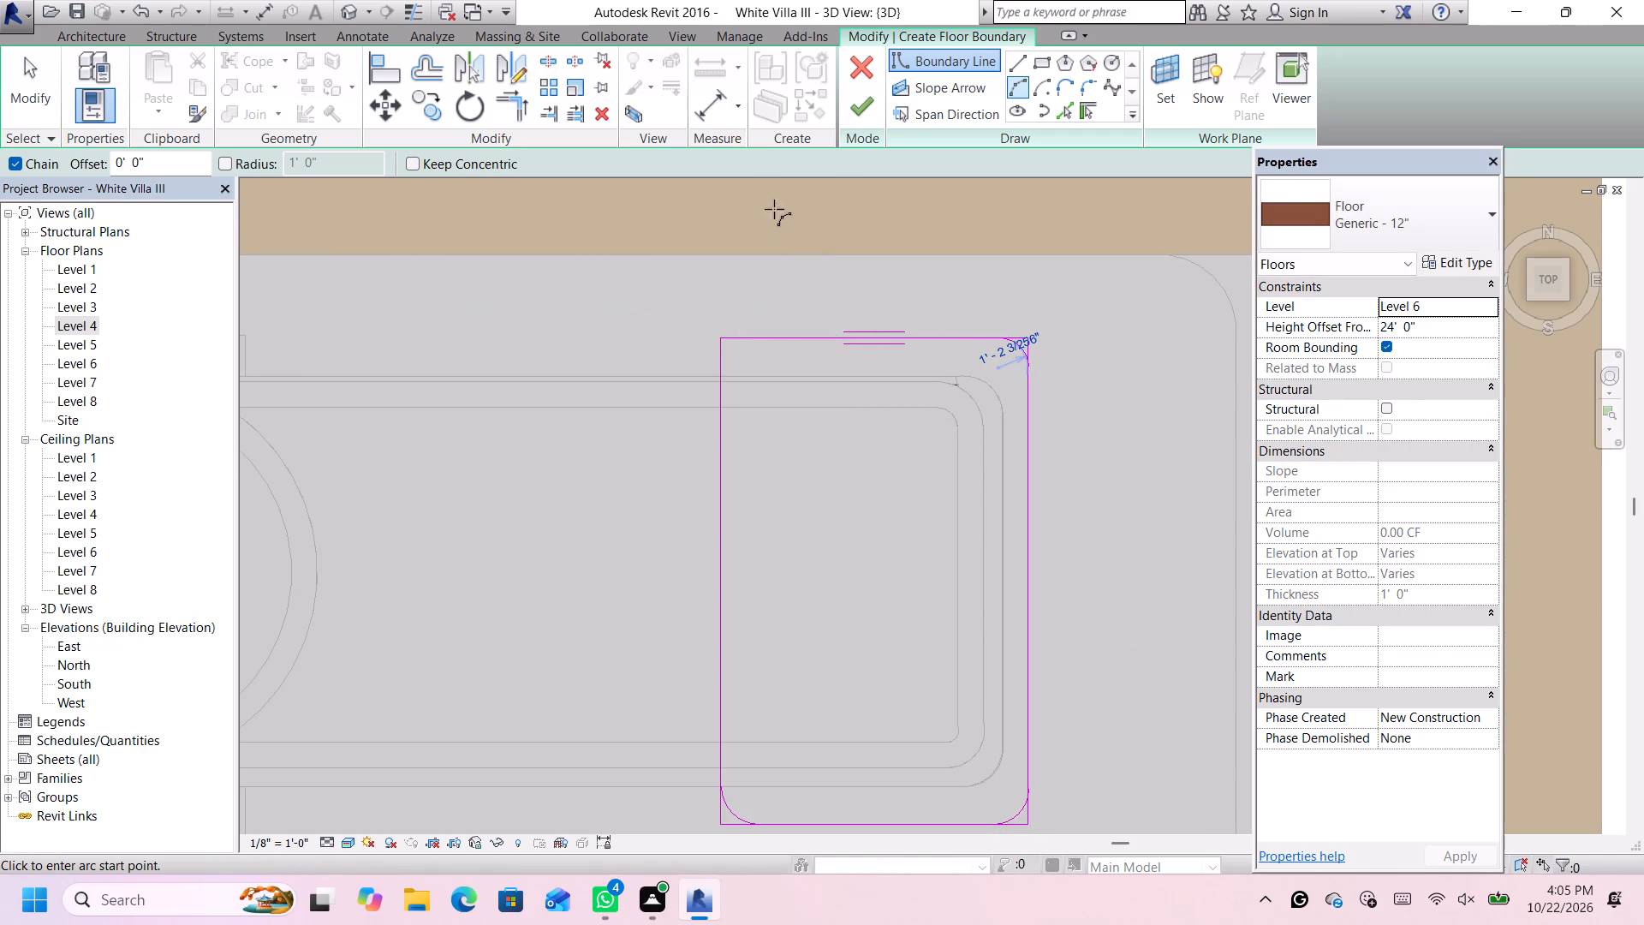
key("Escape")
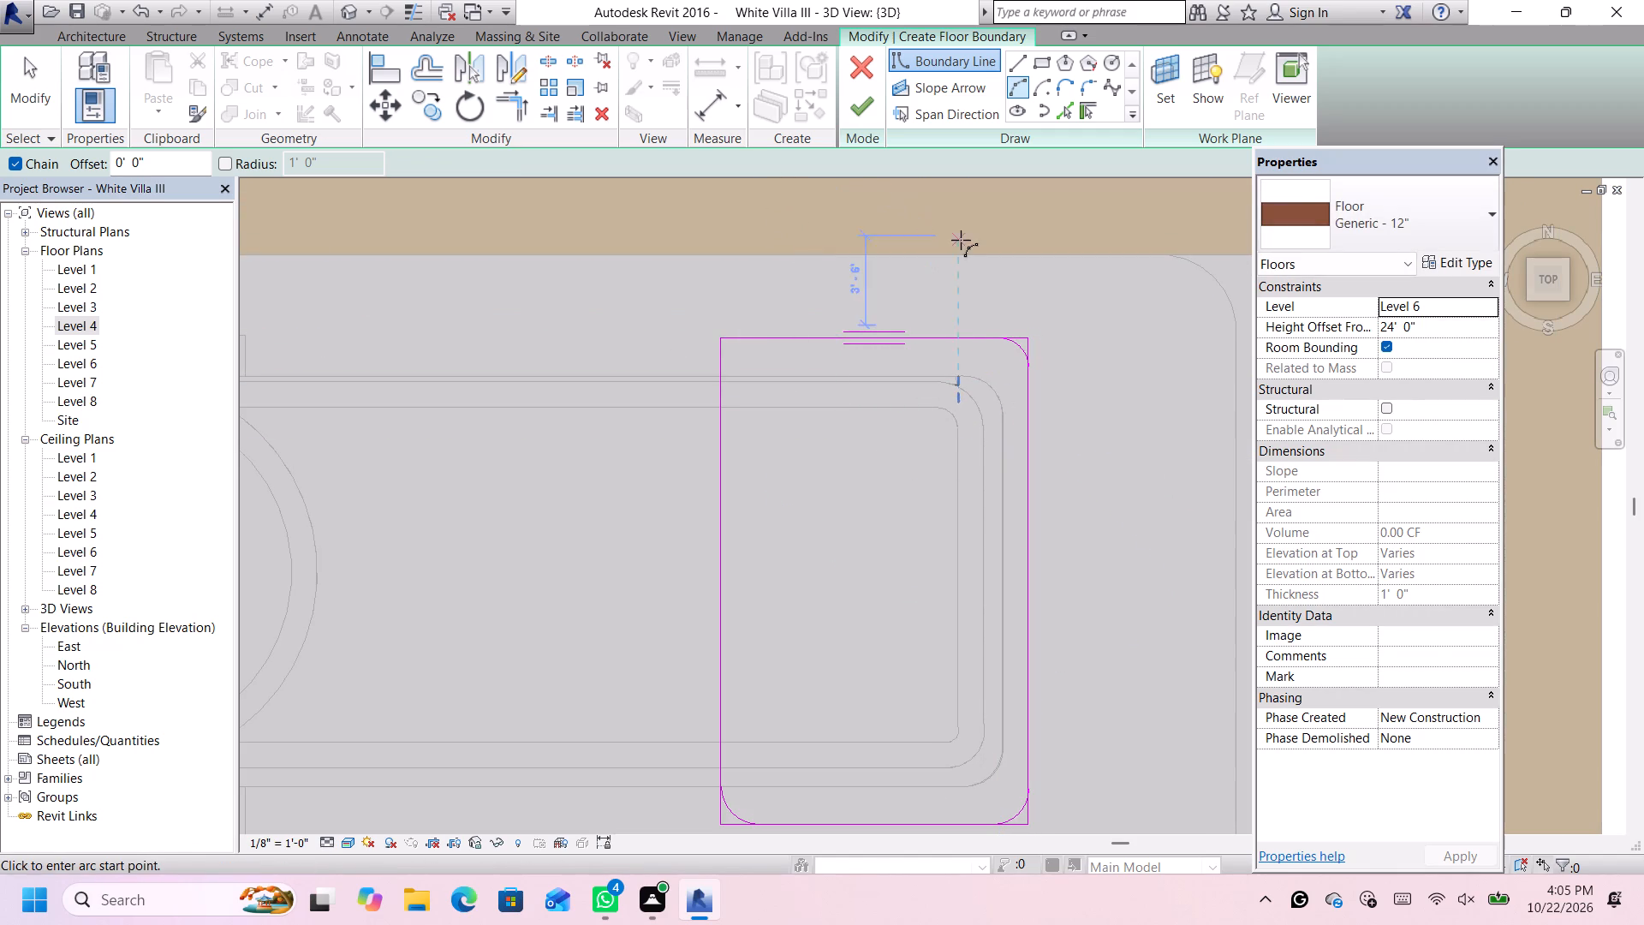
key("Escape")
Trim the north and east boundary lines to the ends of the northeast corner arc with Trim/Extend to Corner.
scroll(1021, 343, "up", 10)
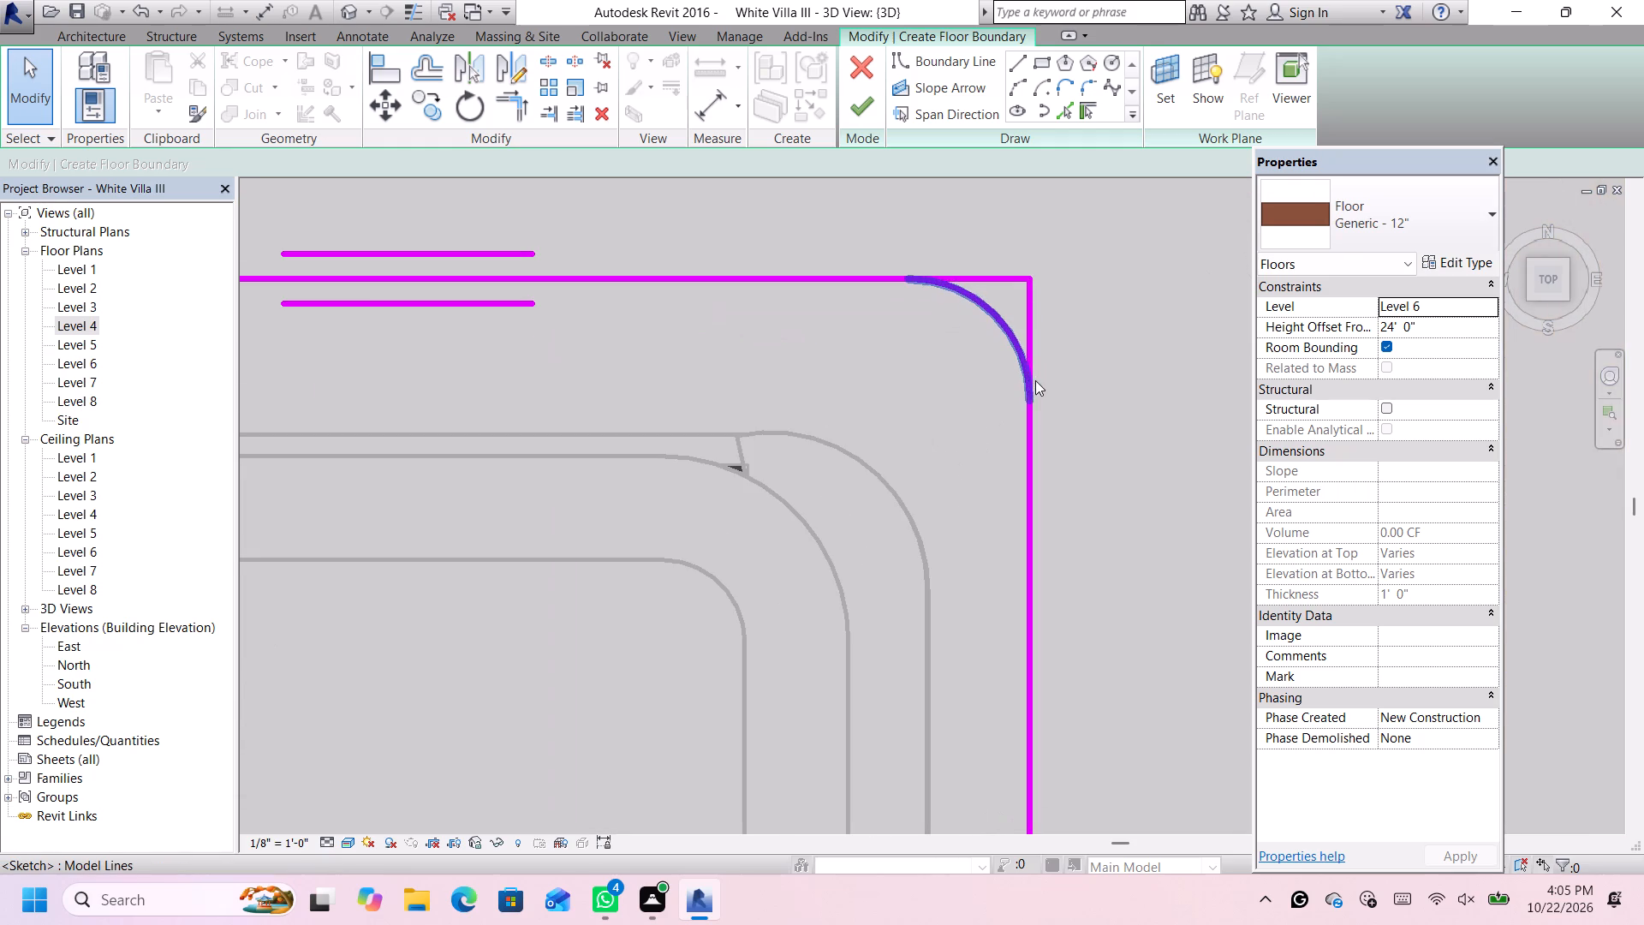
left_click(511, 108)
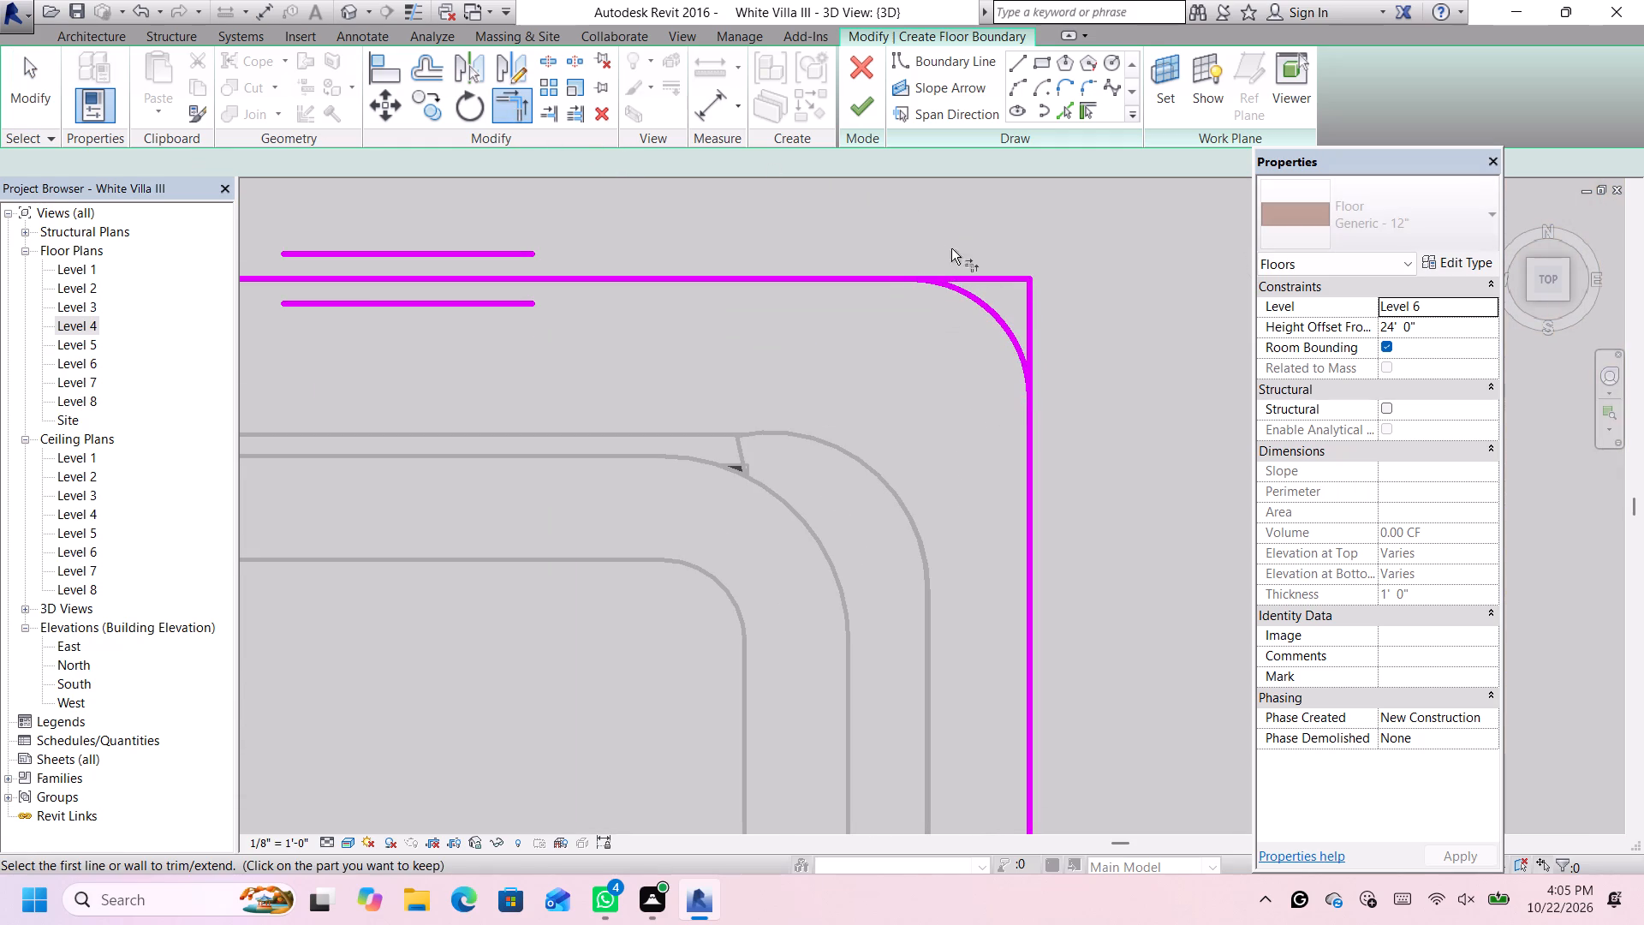
scroll(978, 327, "up", 4)
left_click(998, 302)
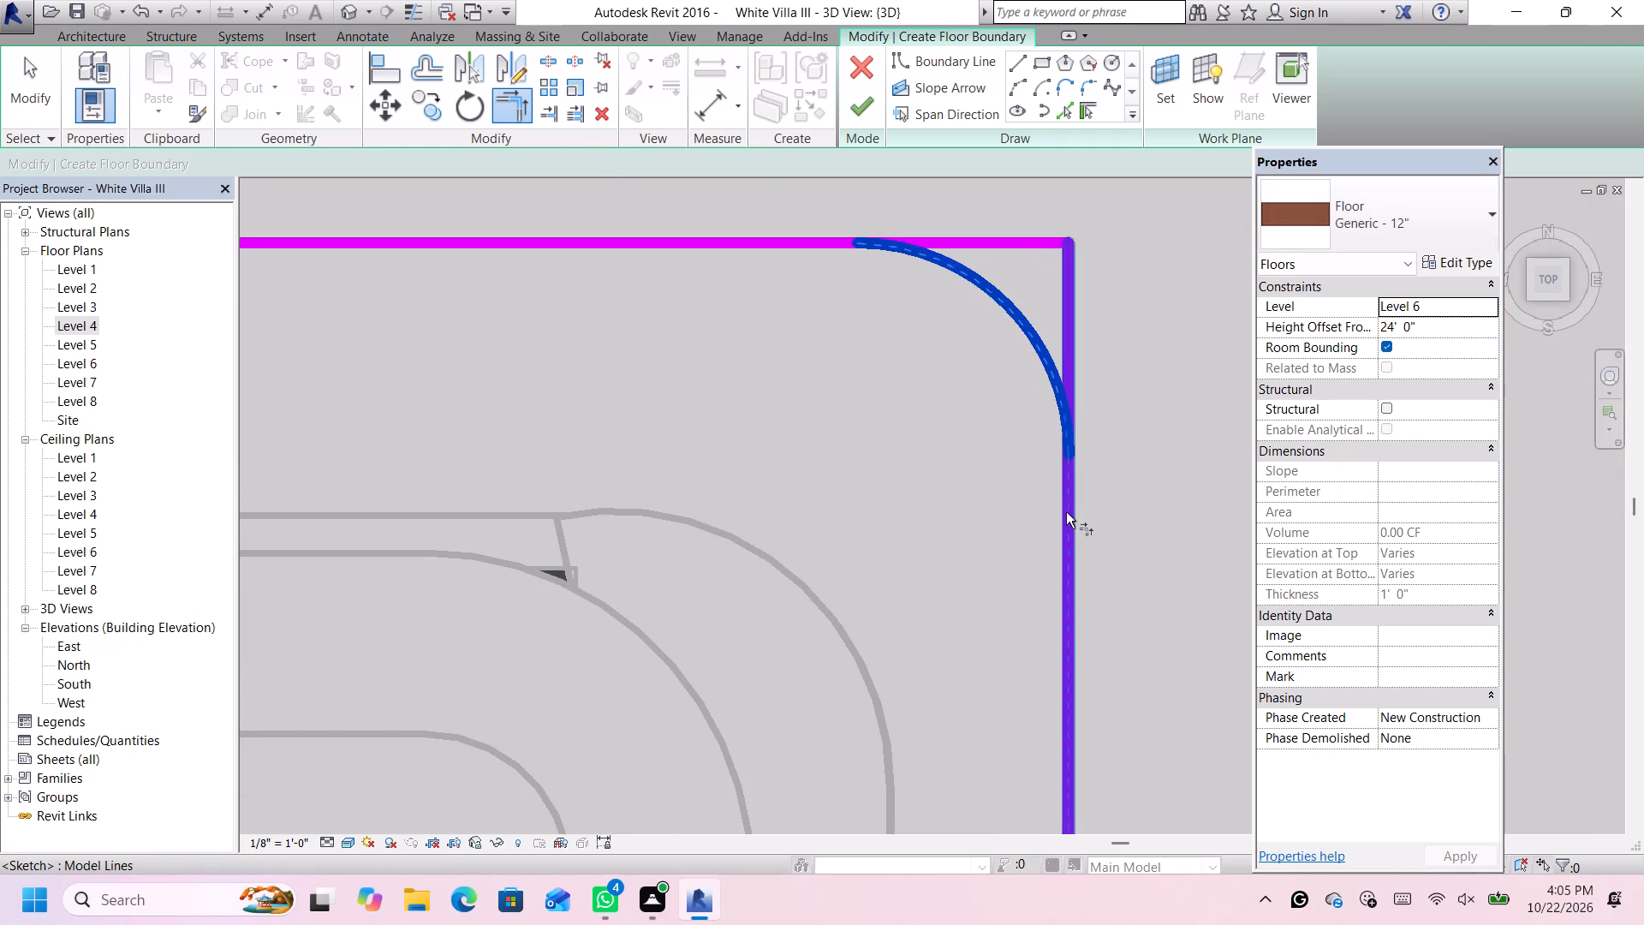
left_click(1066, 514)
left_click(1018, 325)
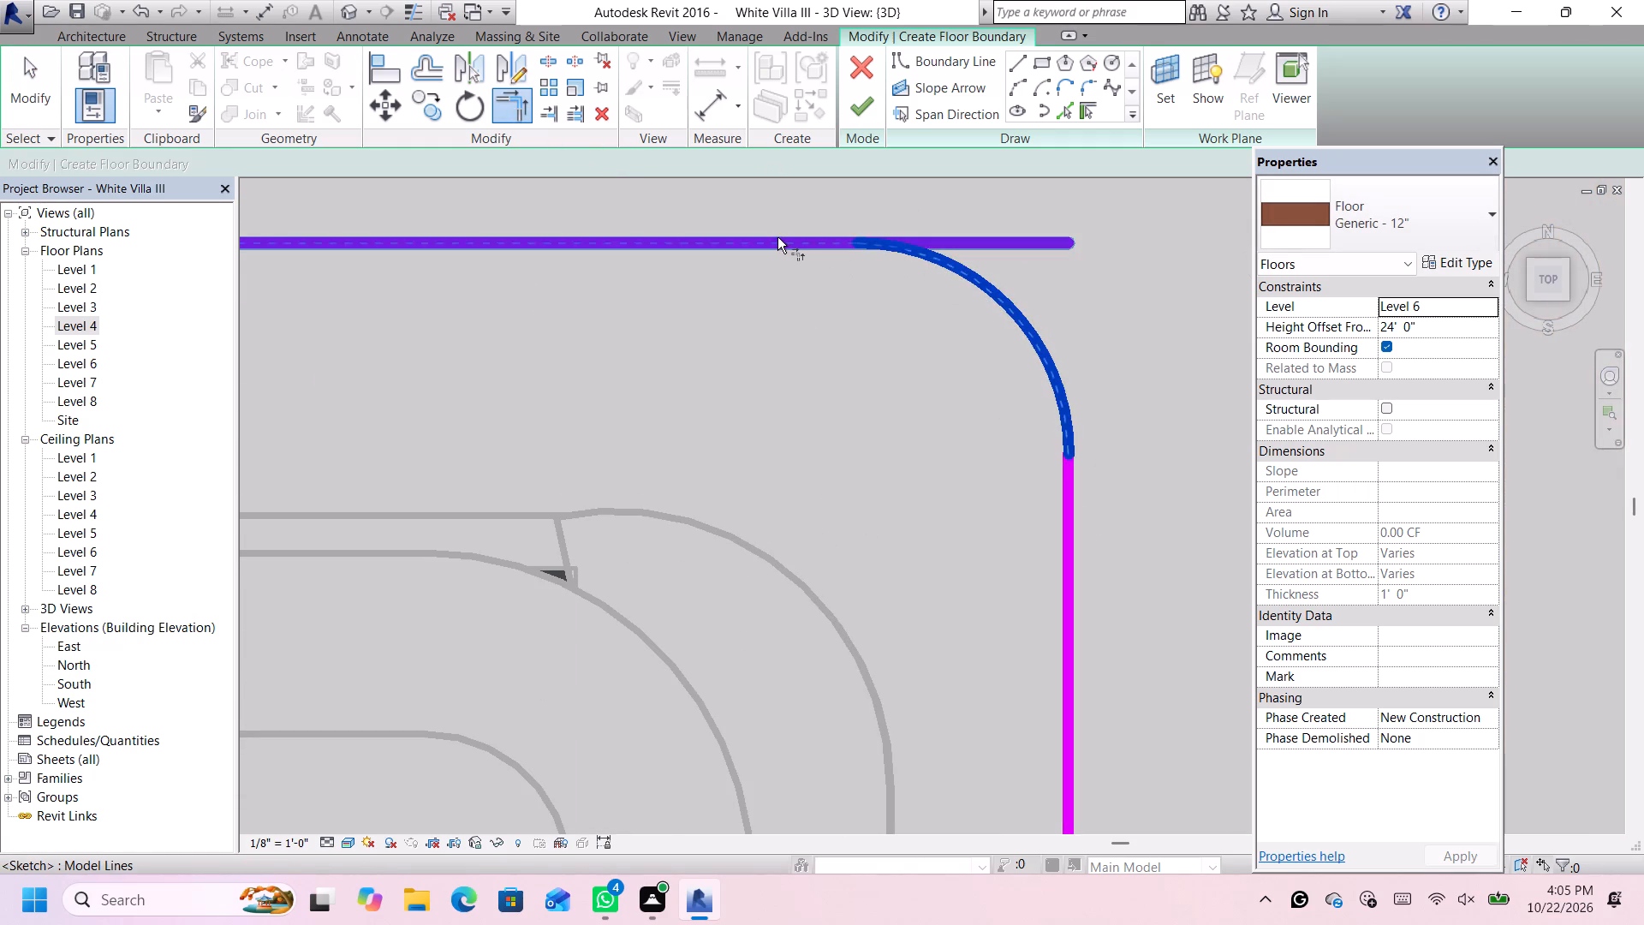
left_click(777, 237)
Trim the east and south boundary lines to the ends of the southeast corner arc.
scroll(786, 238, "down", 20)
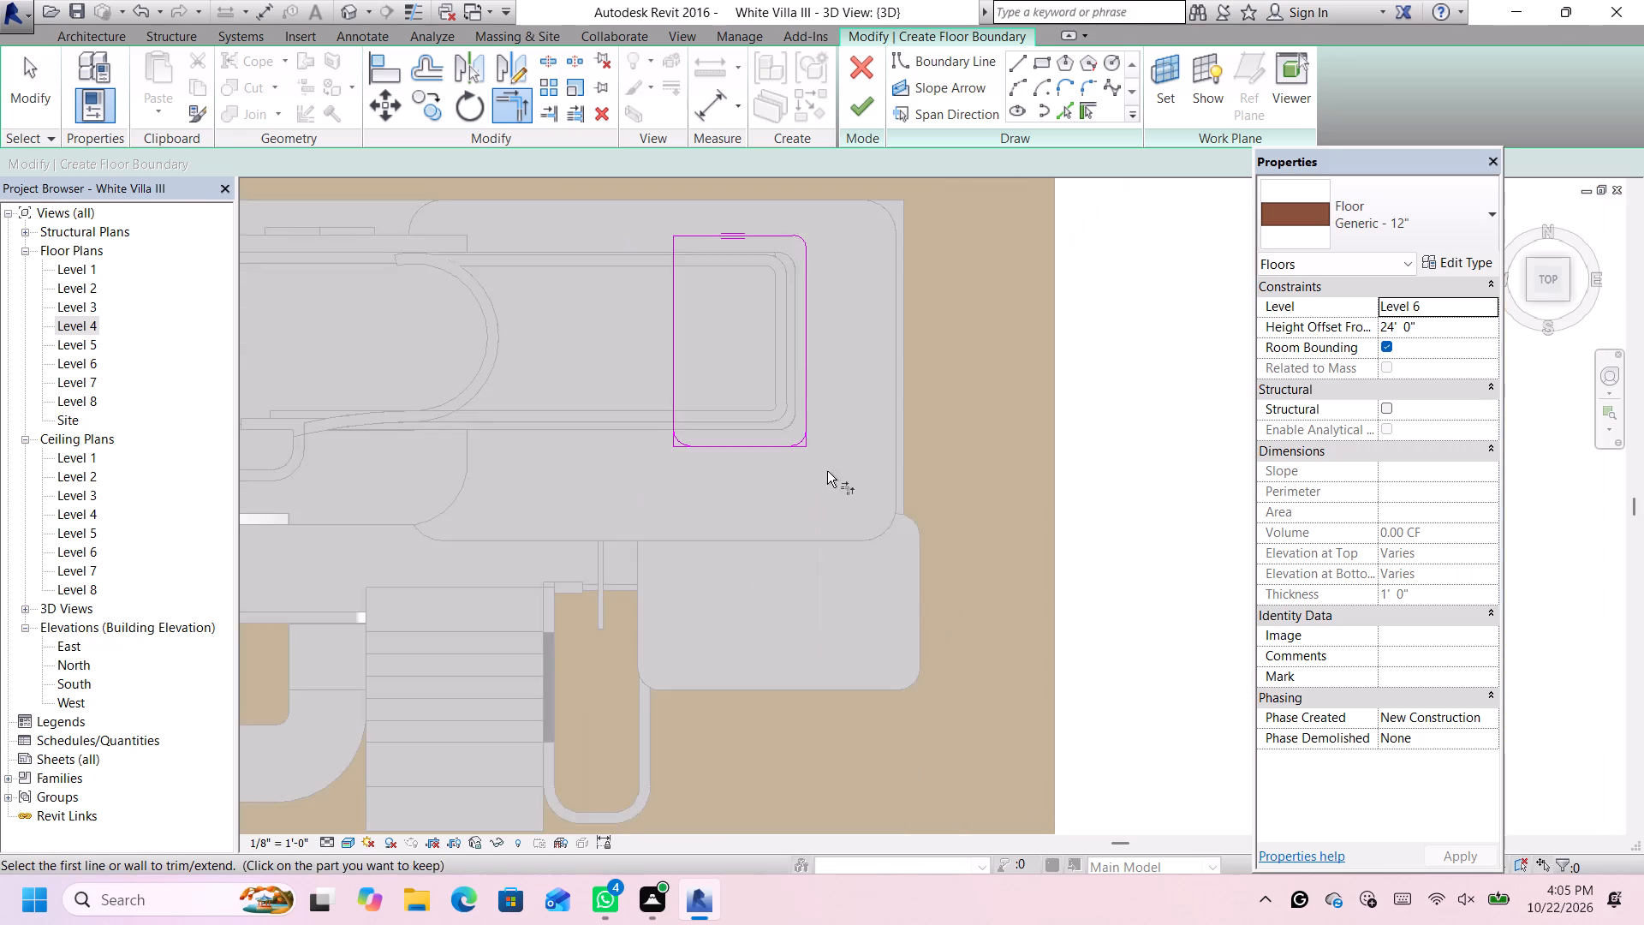
scroll(826, 471, "up", 10)
middle_click_drag(752, 302, 831, 560)
scroll(837, 570, "up", 4)
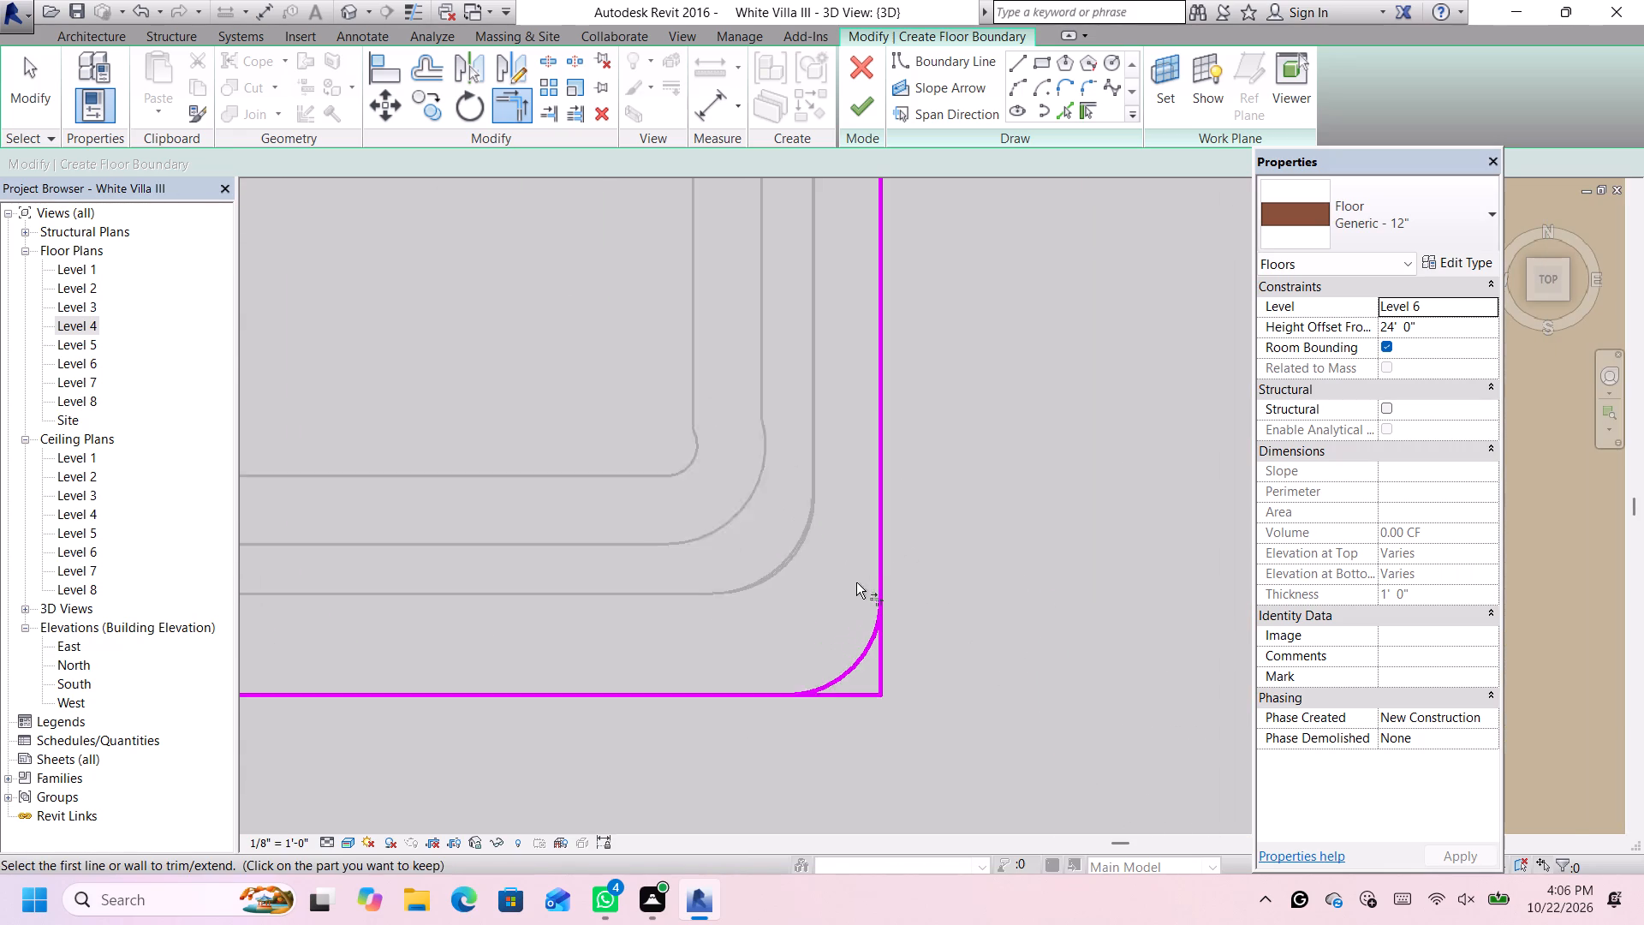
scroll(900, 601, "up", 4)
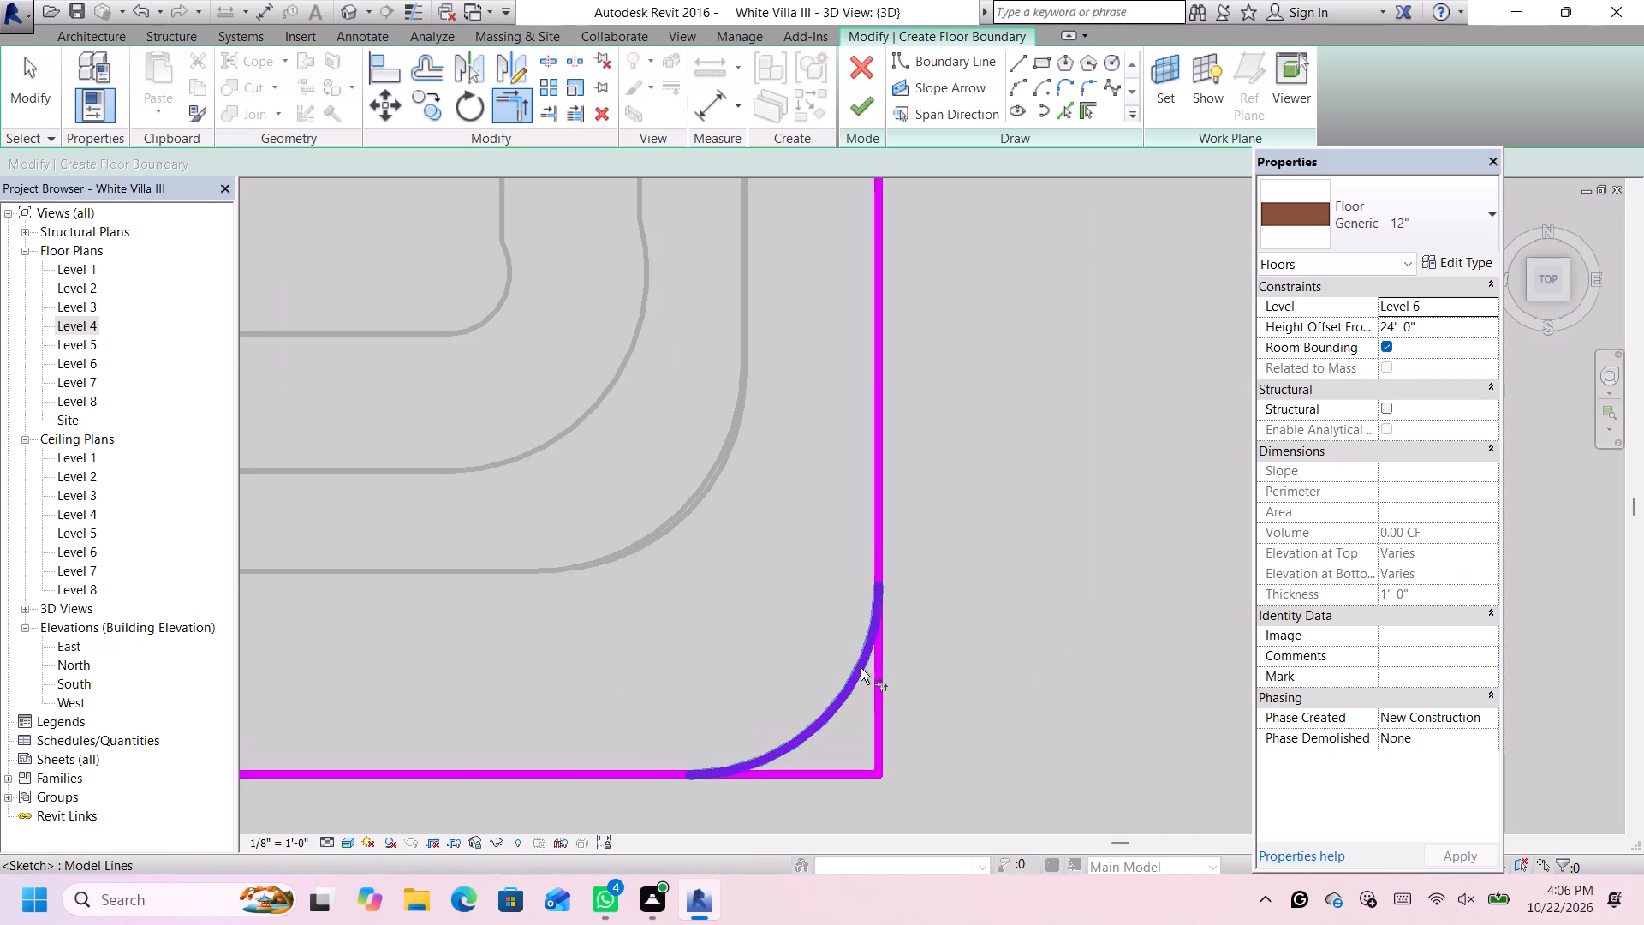
left_click(861, 668)
left_click(875, 538)
scroll(914, 657, "down", 4)
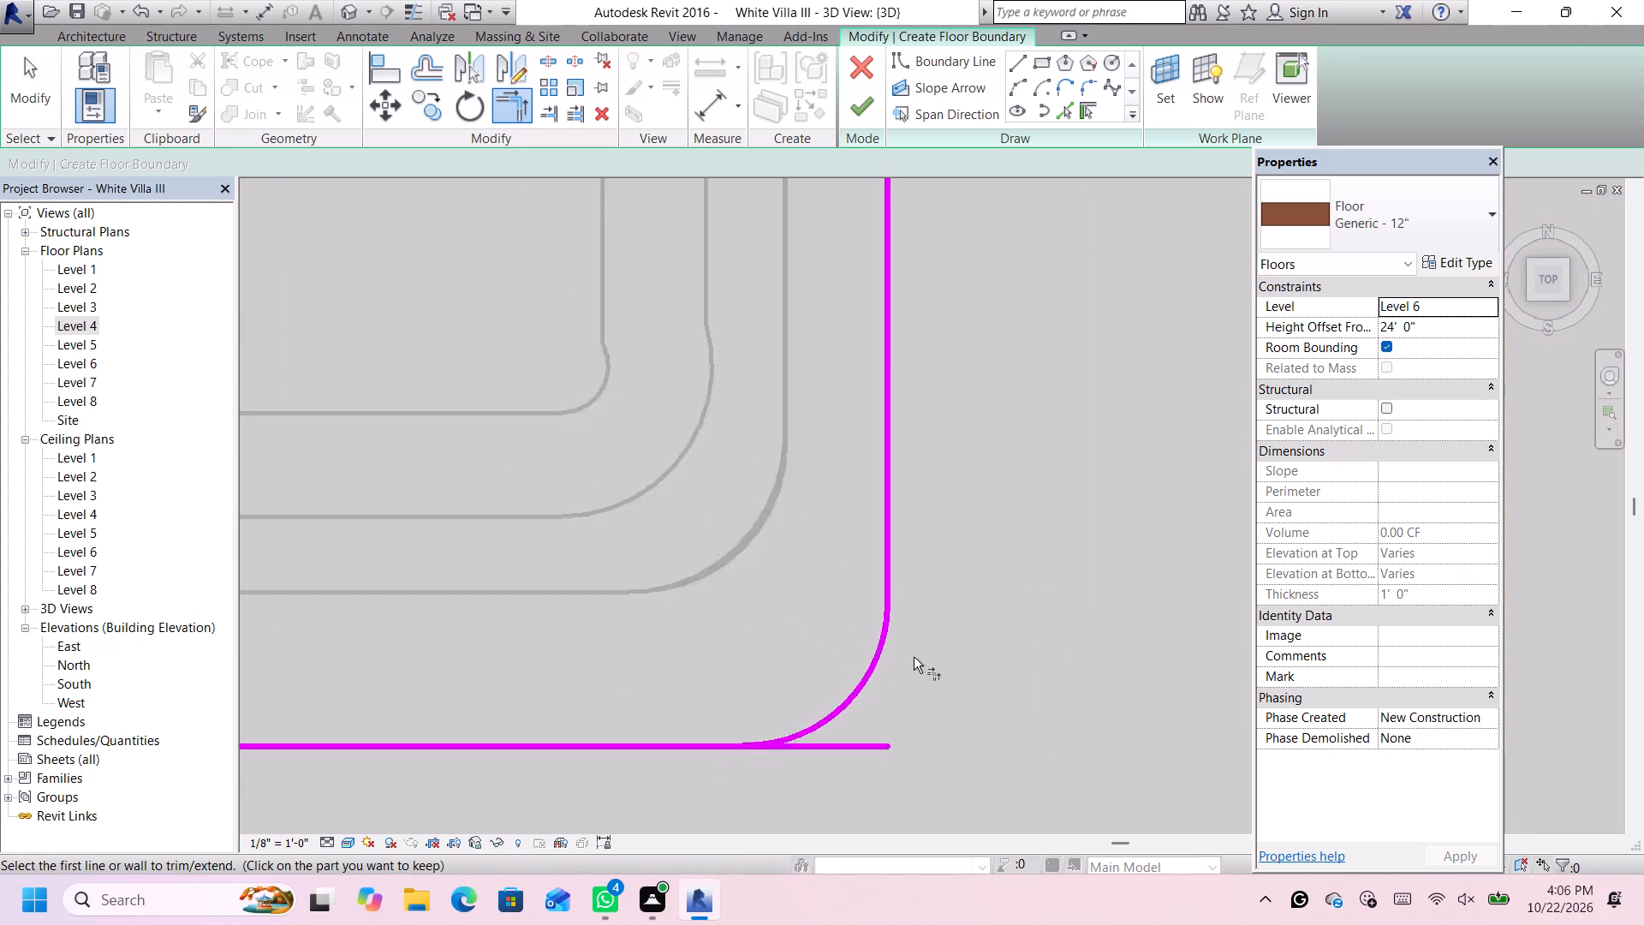
scroll(914, 657, "down", 4)
scroll(794, 719, "up", 5)
left_click(912, 670)
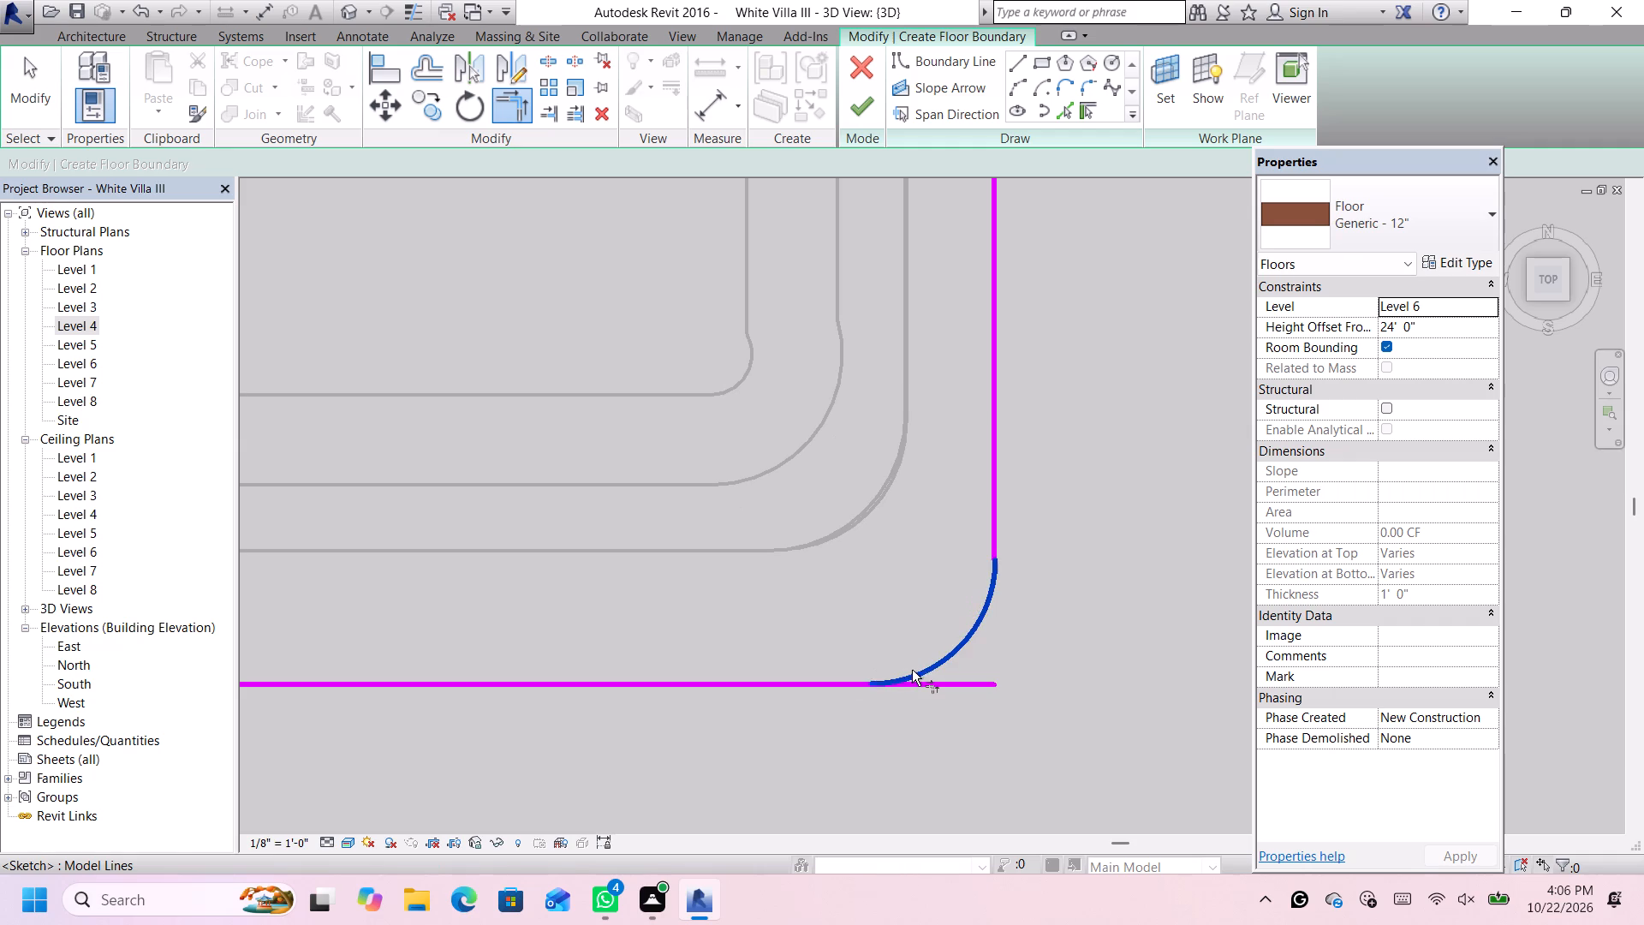
left_click(838, 684)
Trim the west and south boundary lines to the southwest corner arc, dismissing the notification card.
scroll(838, 683, "down", 9)
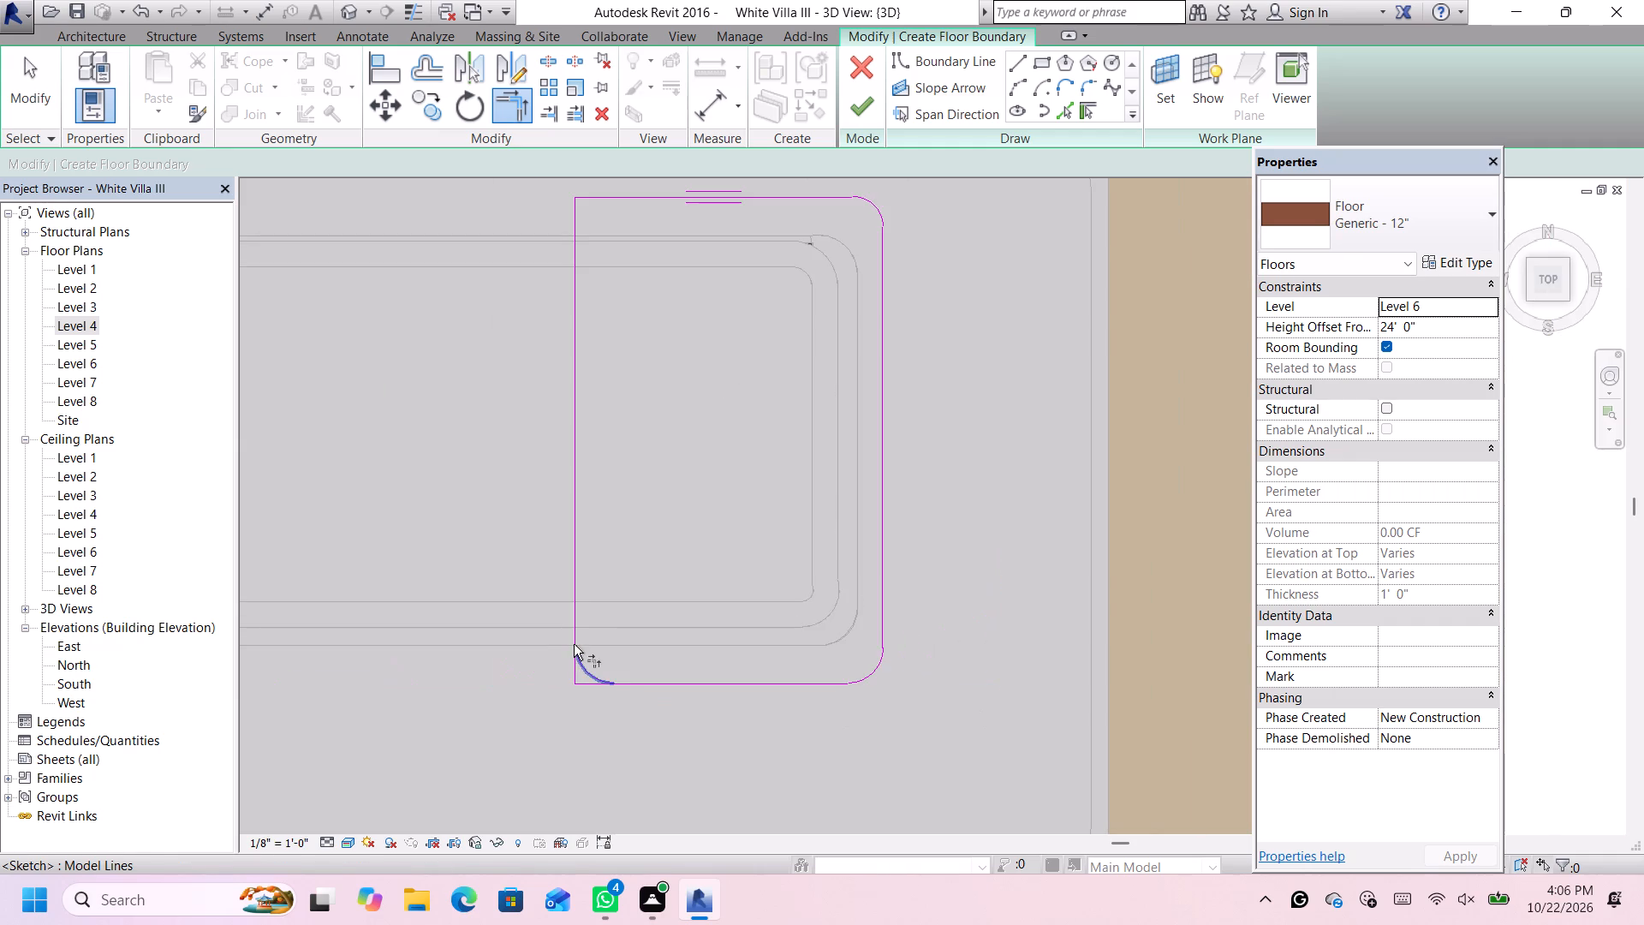
scroll(547, 660, "up", 10)
left_click(645, 655)
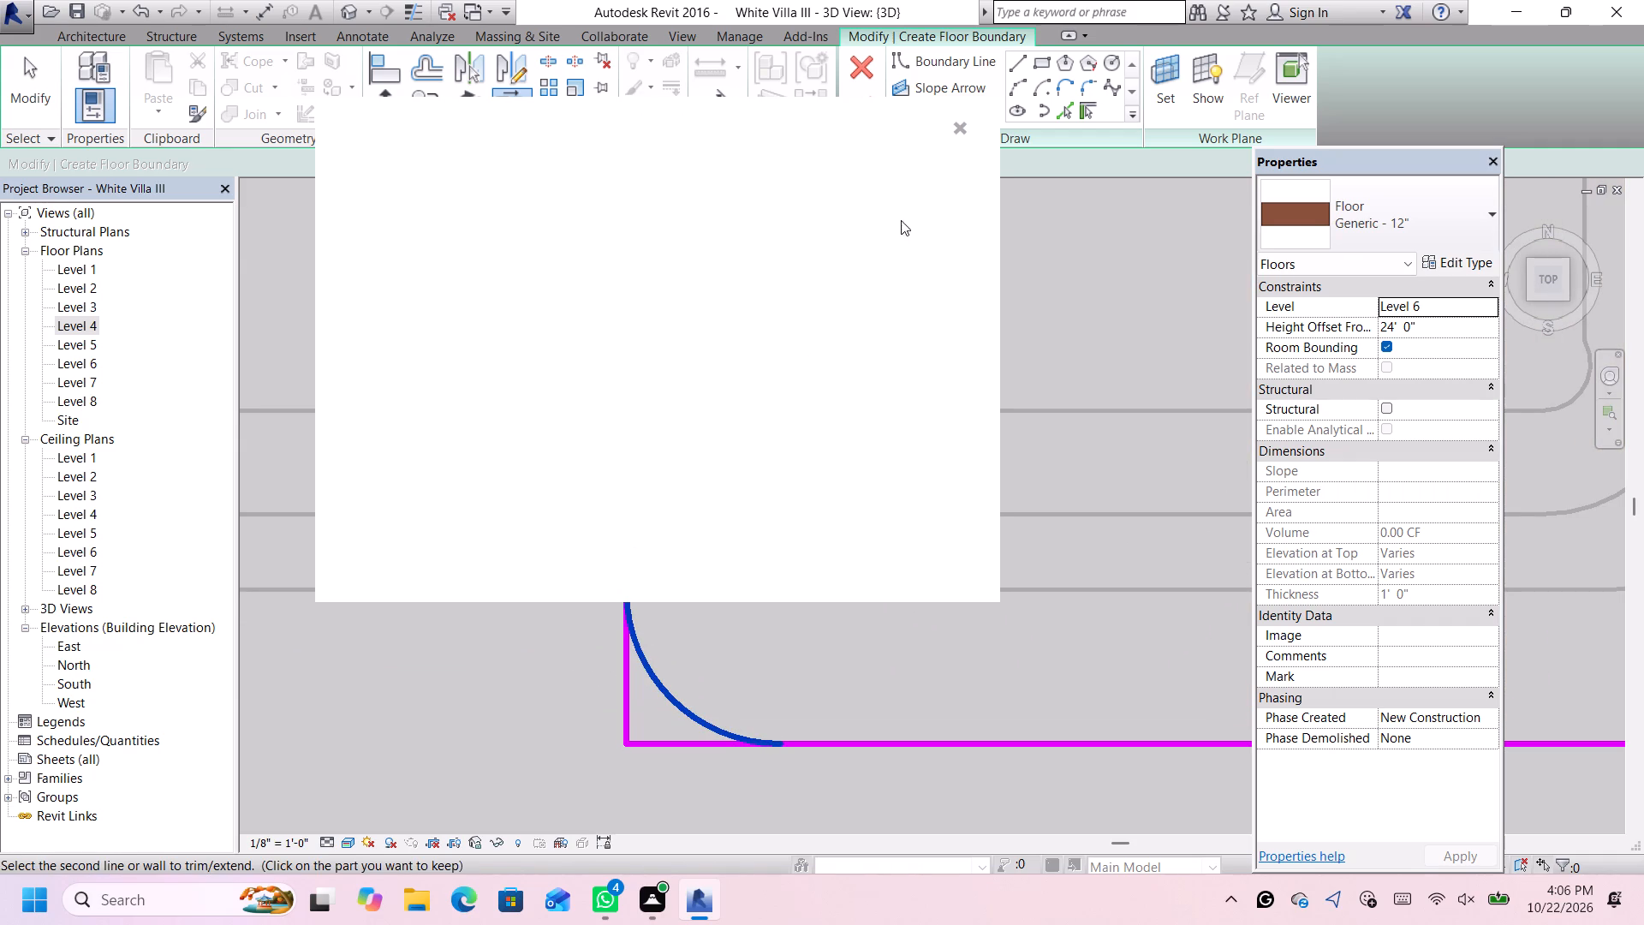
left_click(959, 126)
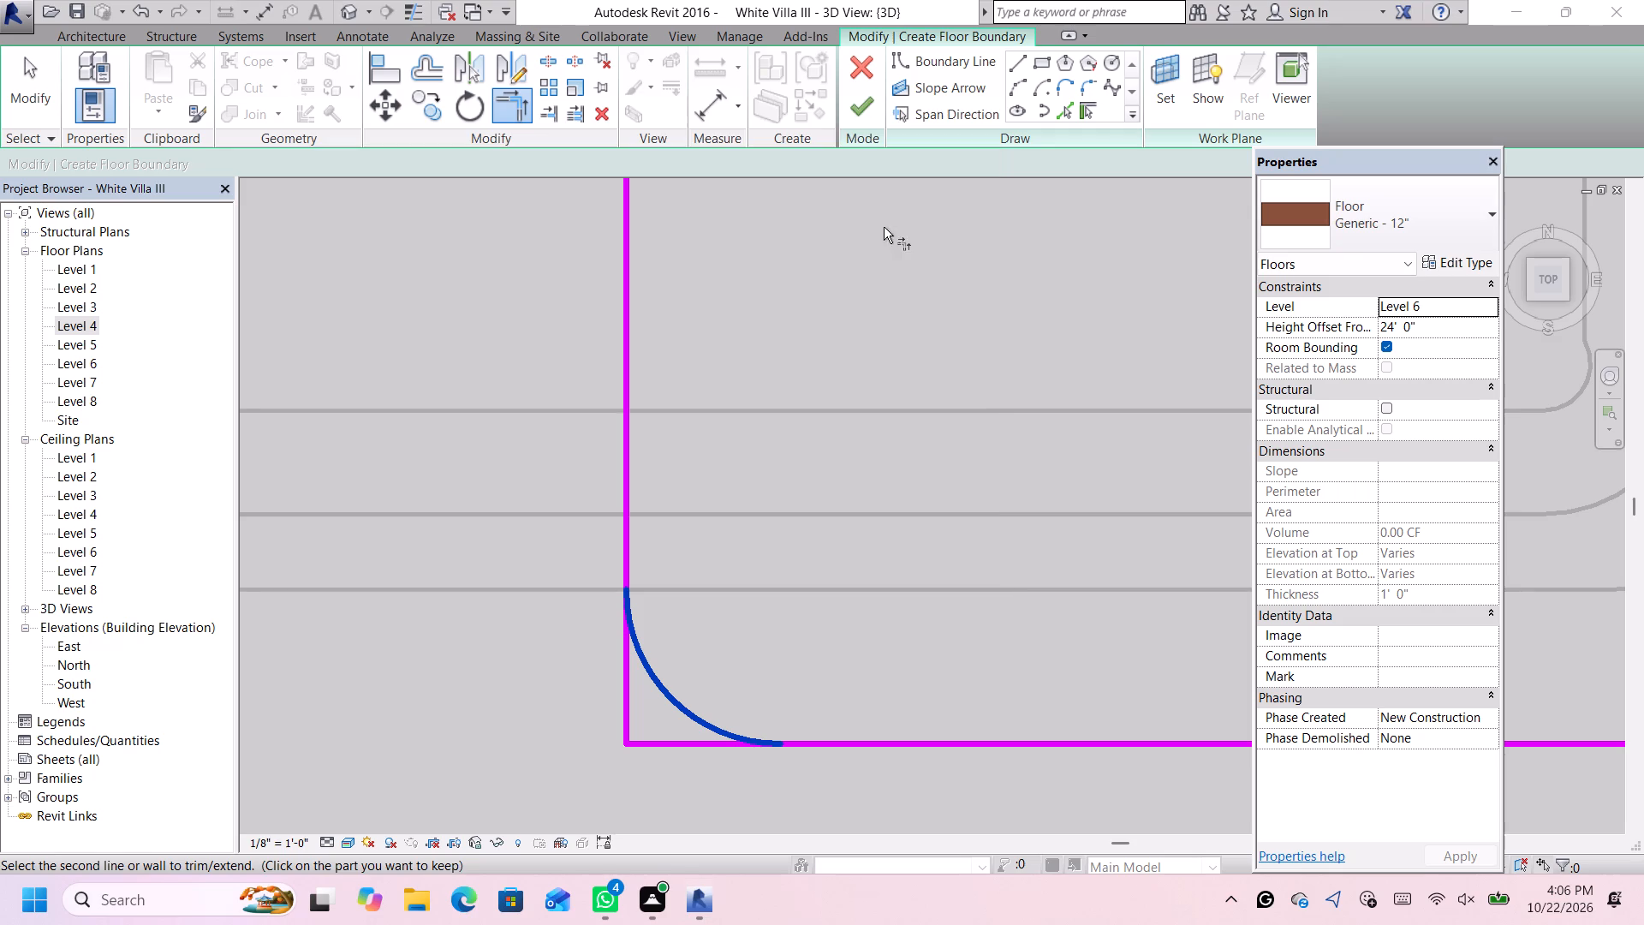
left_click(625, 541)
scroll(631, 541, "down", 7)
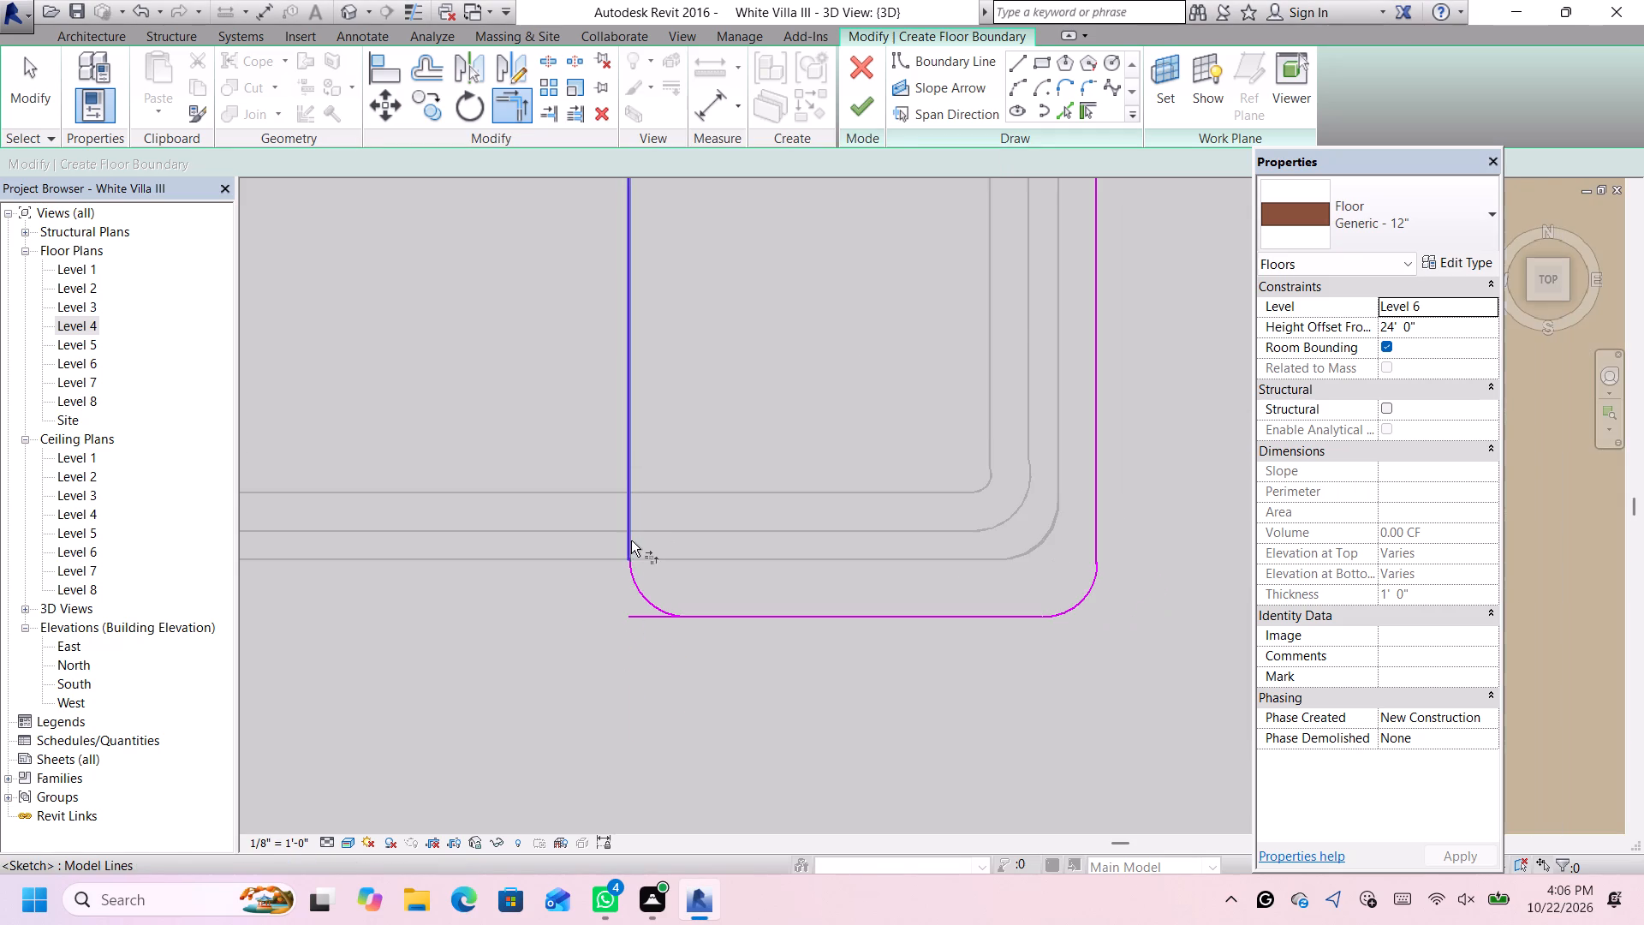
scroll(650, 584, "up", 4)
left_click(643, 607)
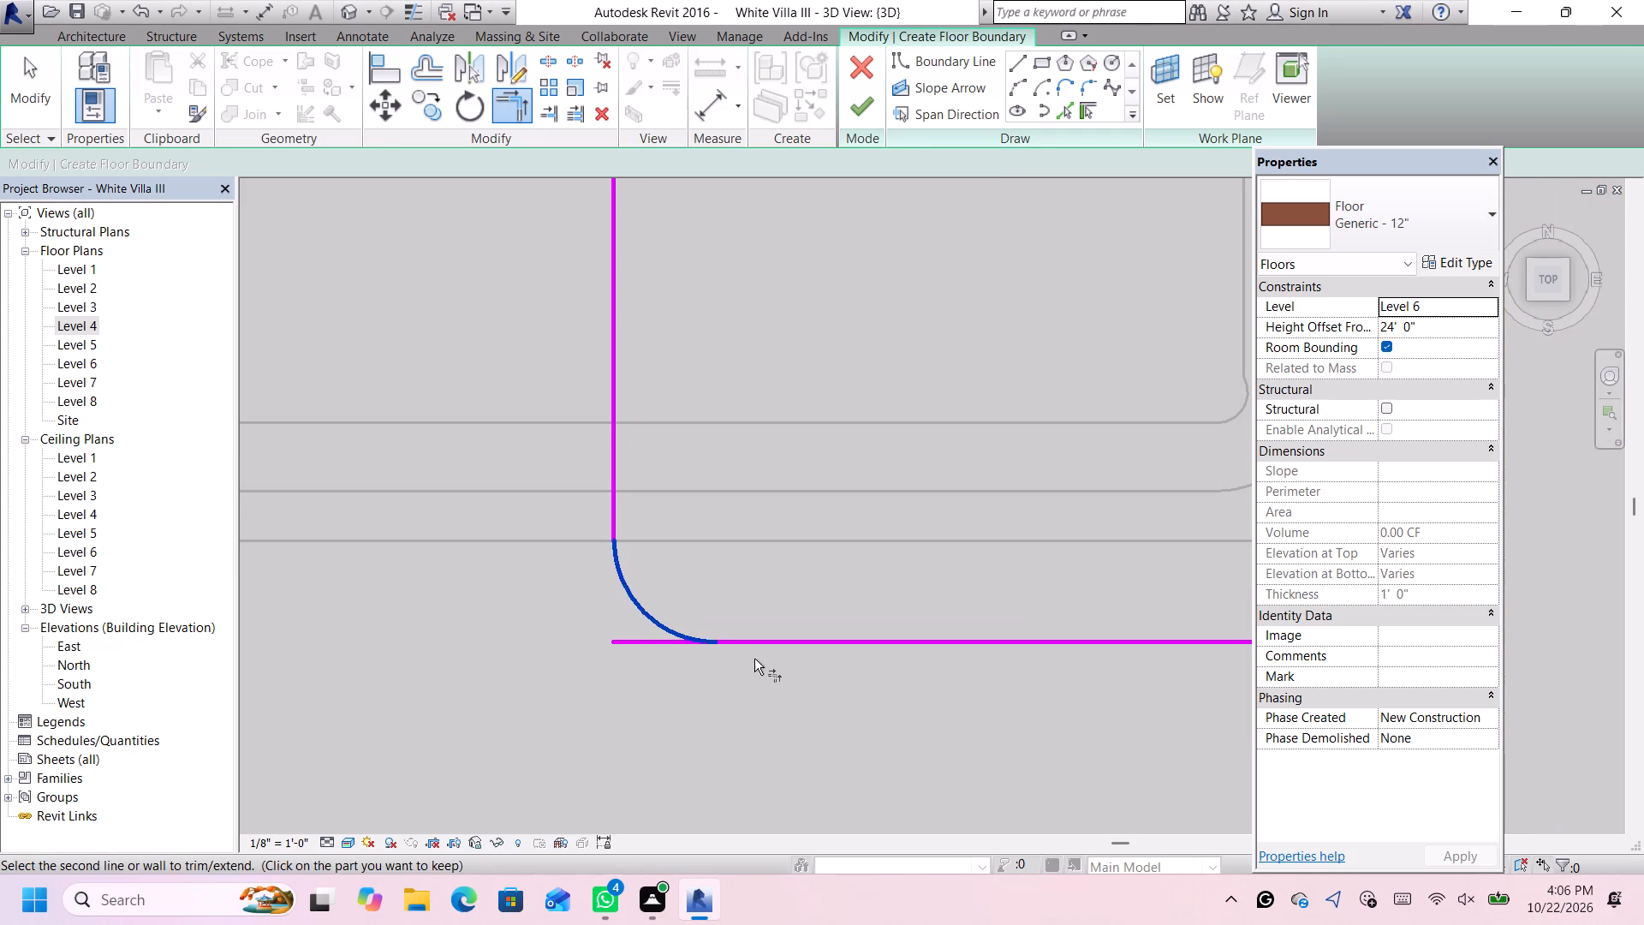
left_click(768, 643)
Set the floor's height offset from Level 6 to 5' and finish the boundary sketch to create the slab.
scroll(768, 644, "down", 13)
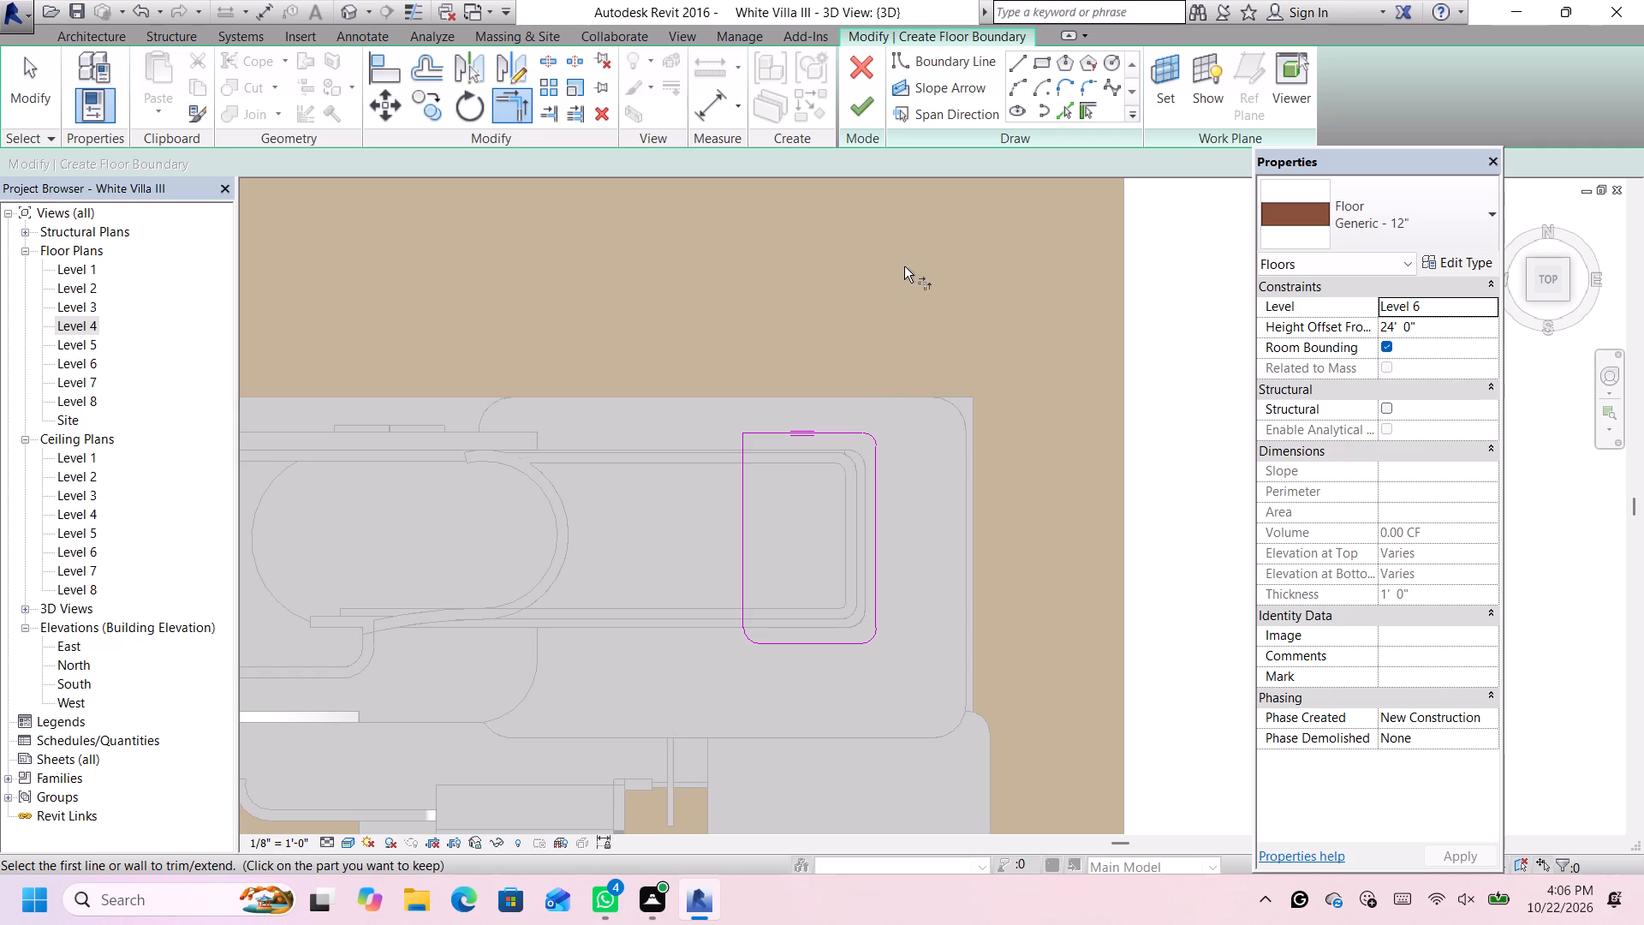
left_click(1455, 326)
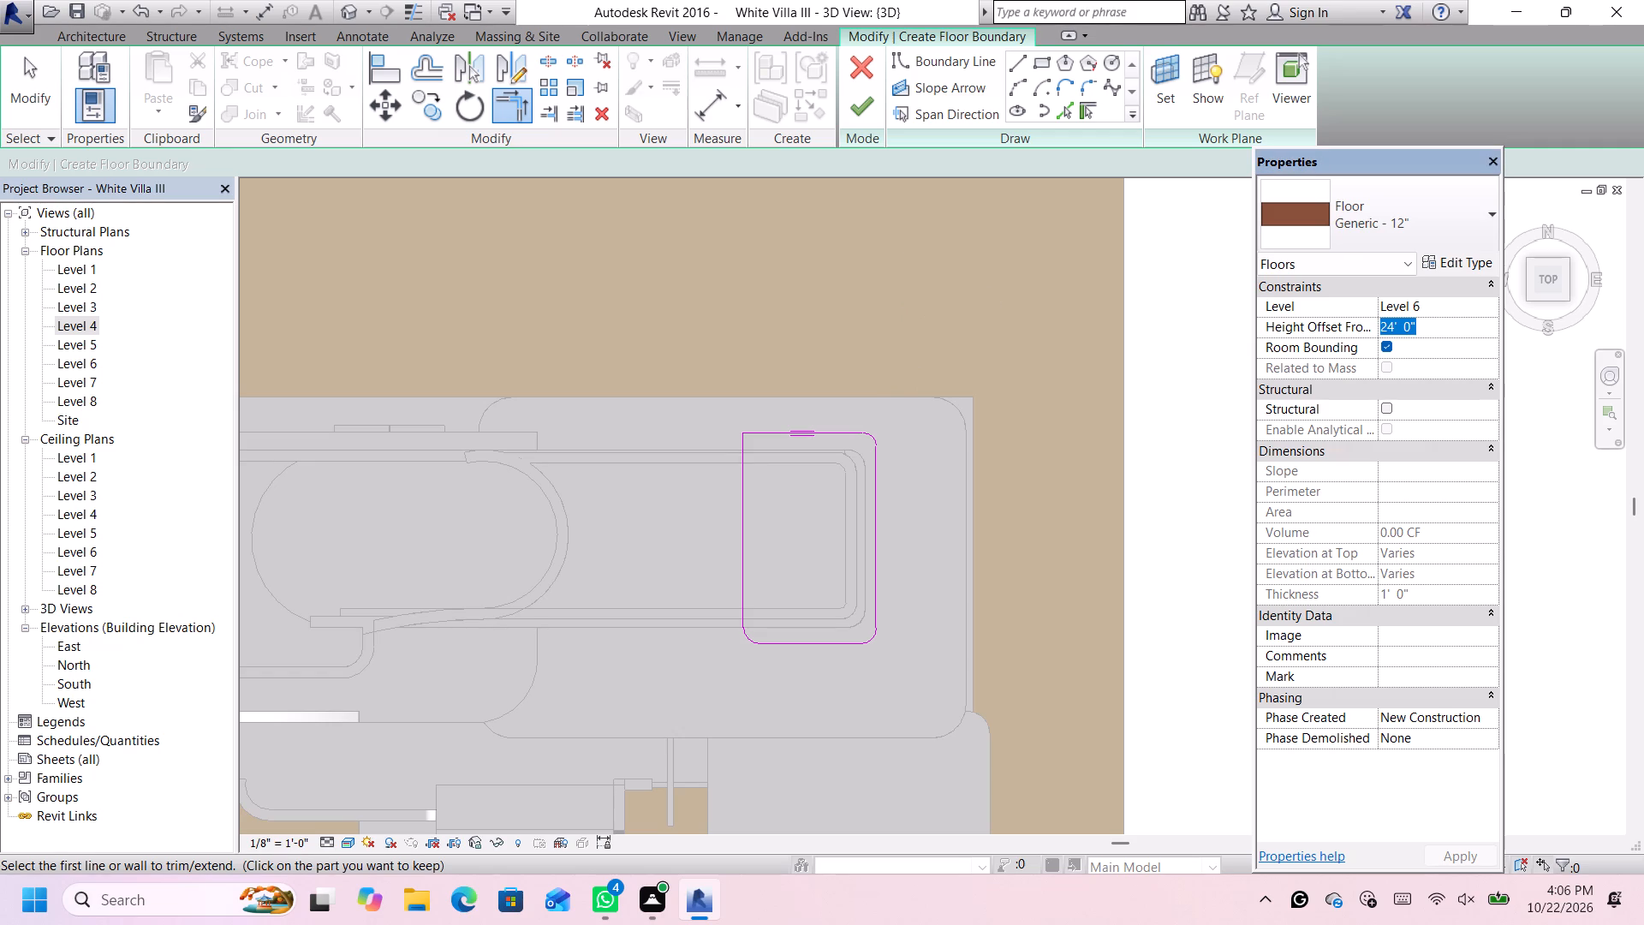
key("BackSpace")
type("5'")
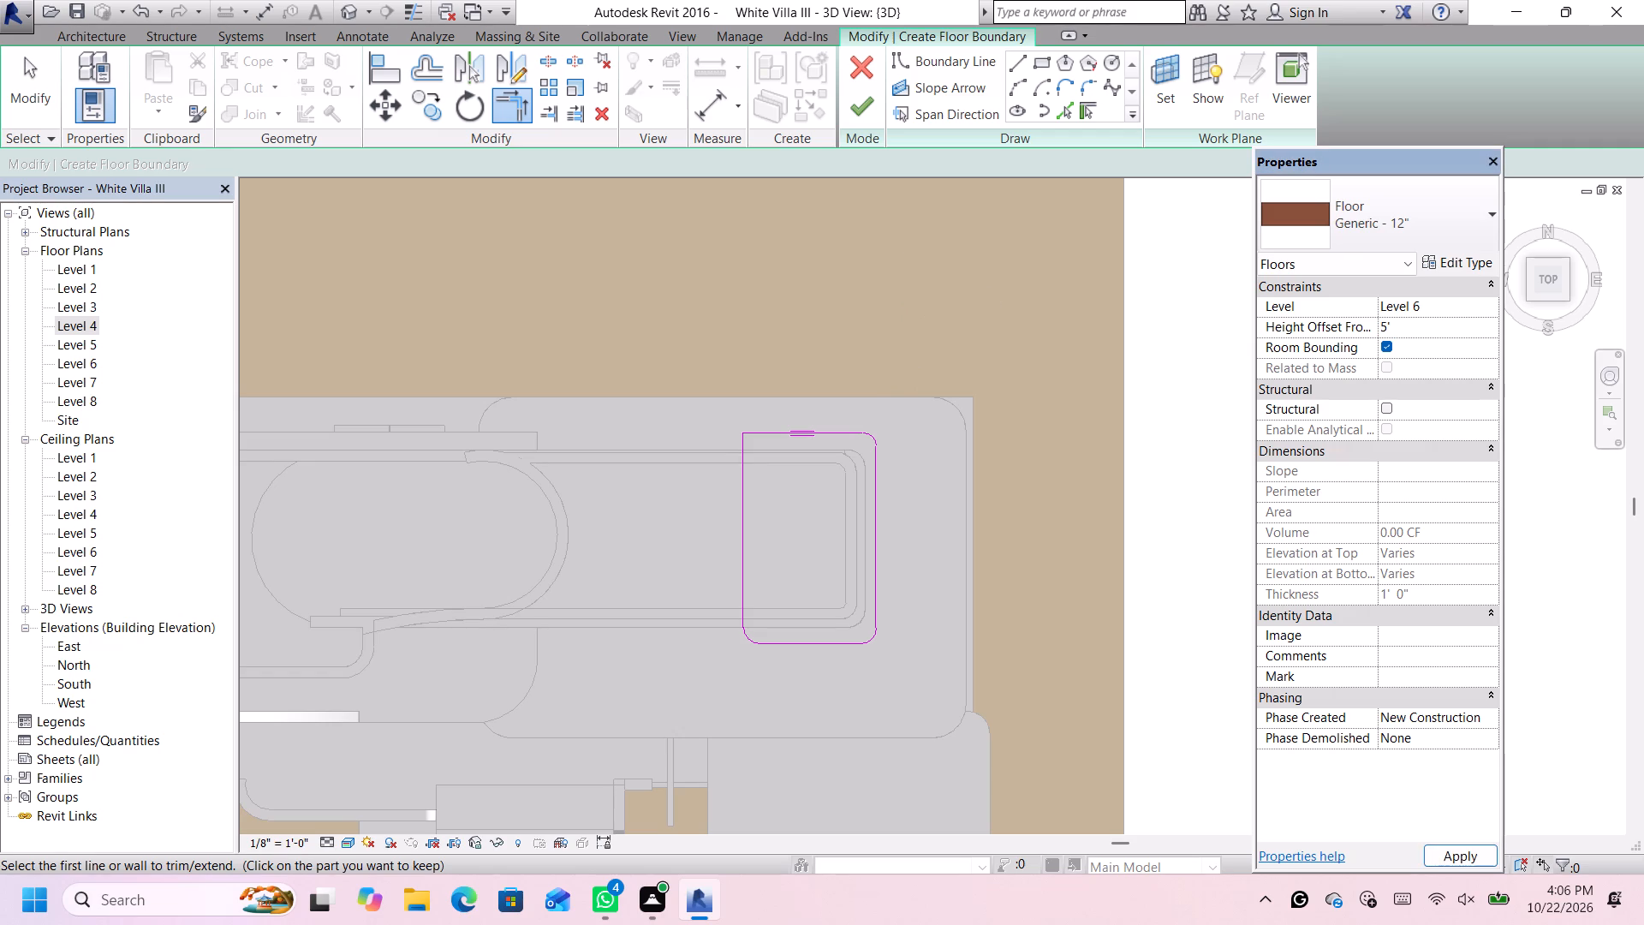
key("Return")
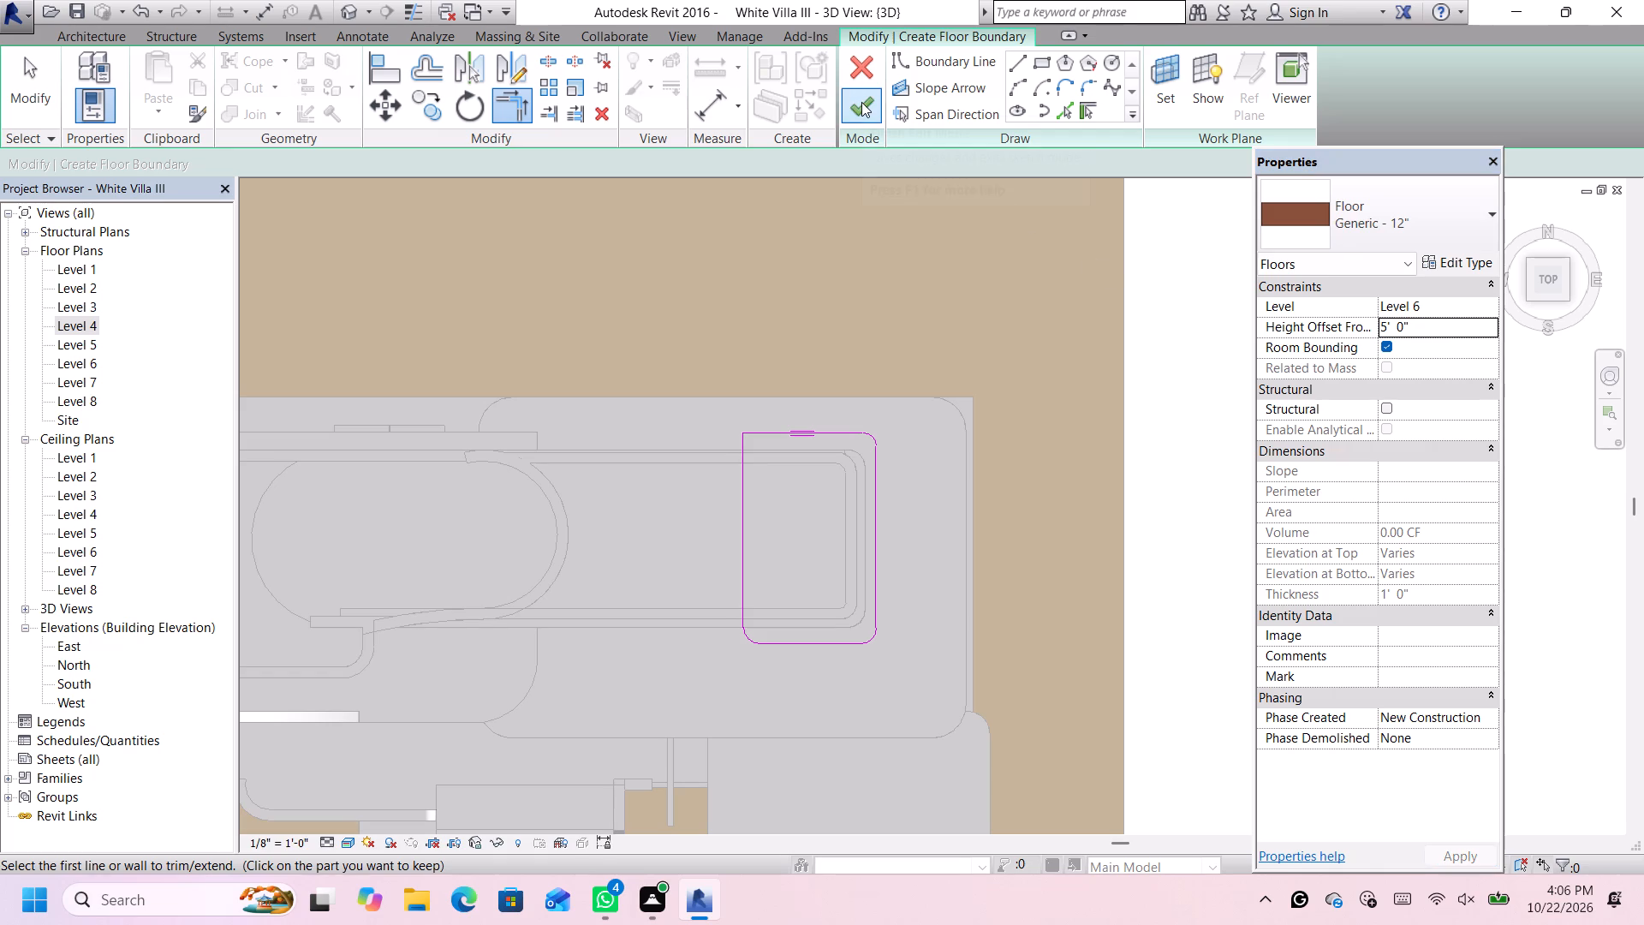
left_click(861, 102)
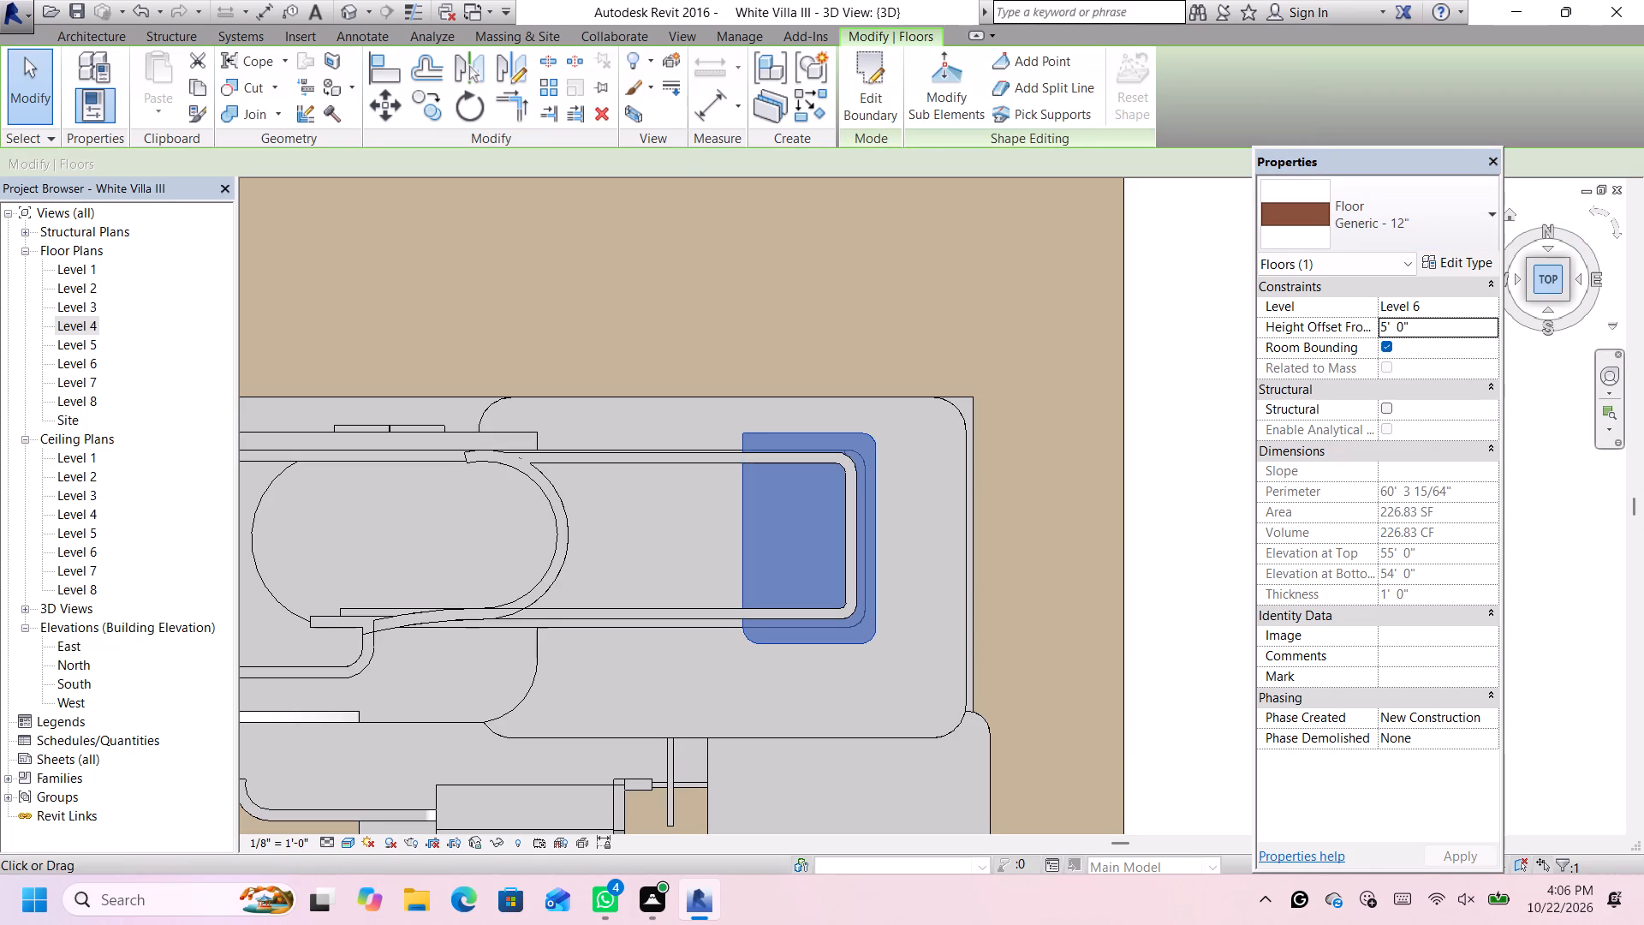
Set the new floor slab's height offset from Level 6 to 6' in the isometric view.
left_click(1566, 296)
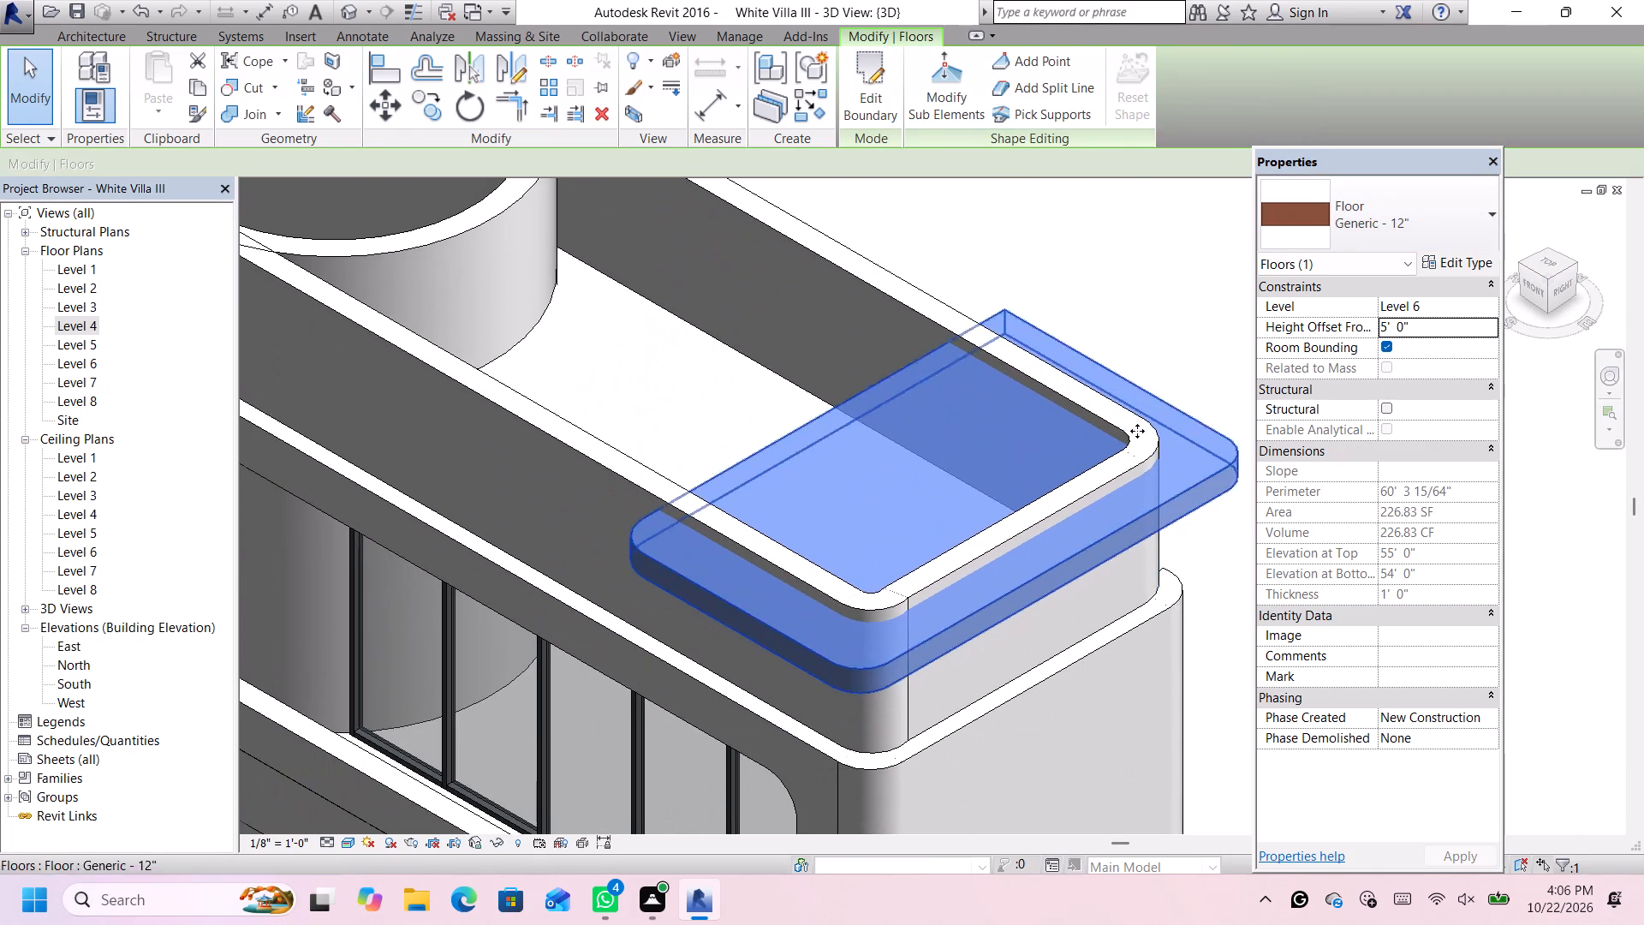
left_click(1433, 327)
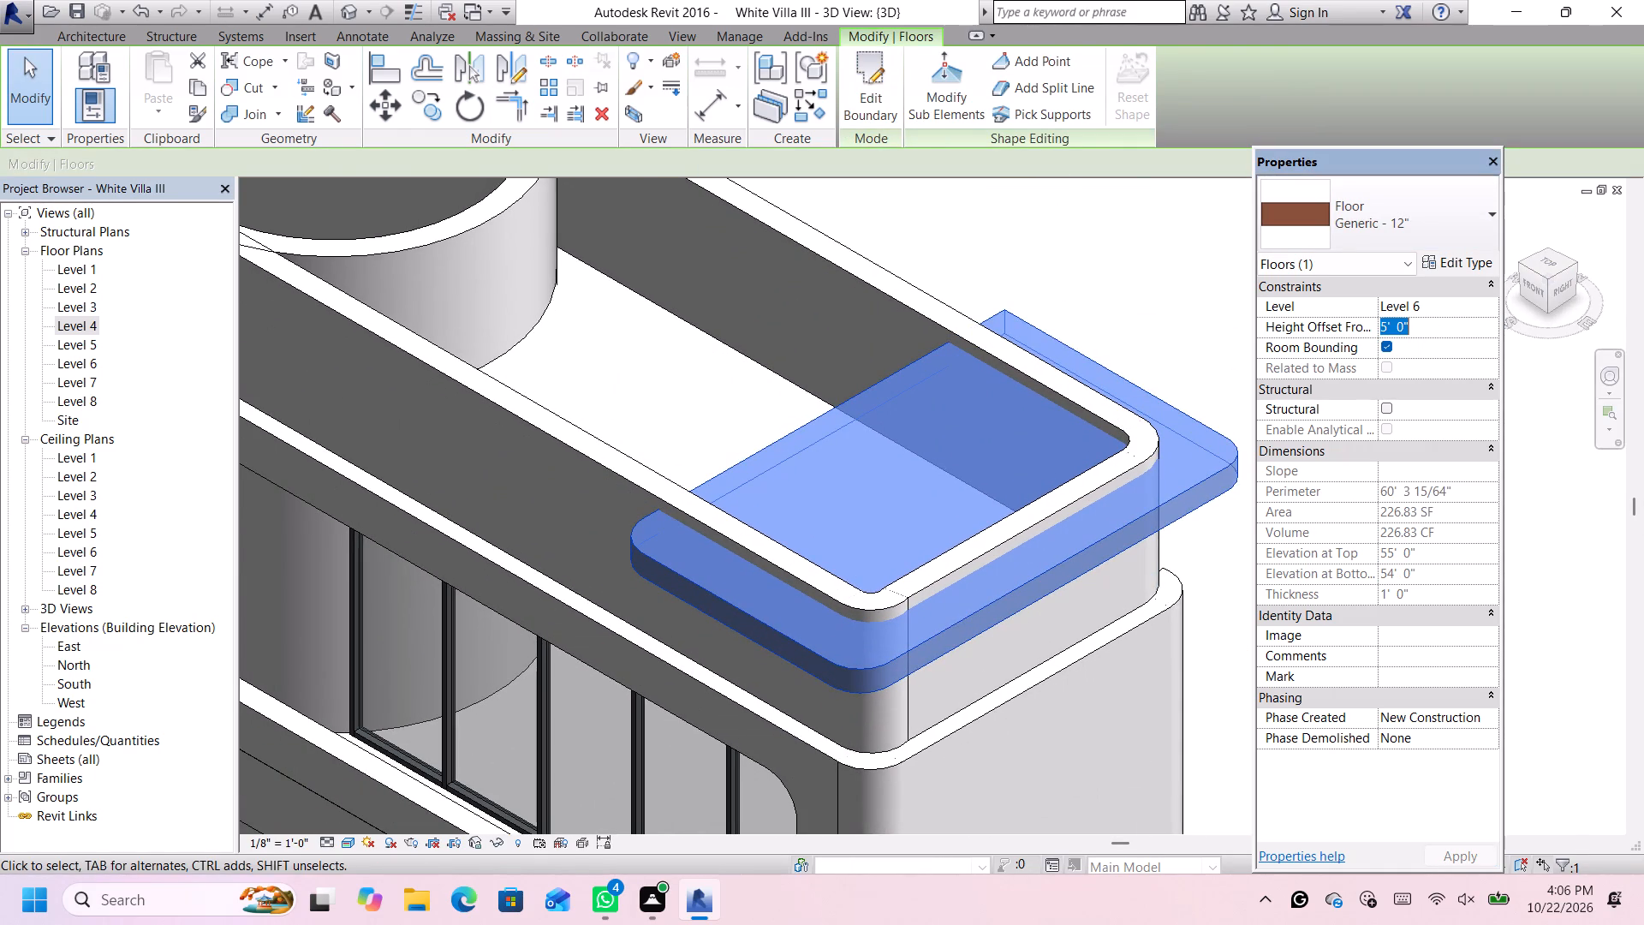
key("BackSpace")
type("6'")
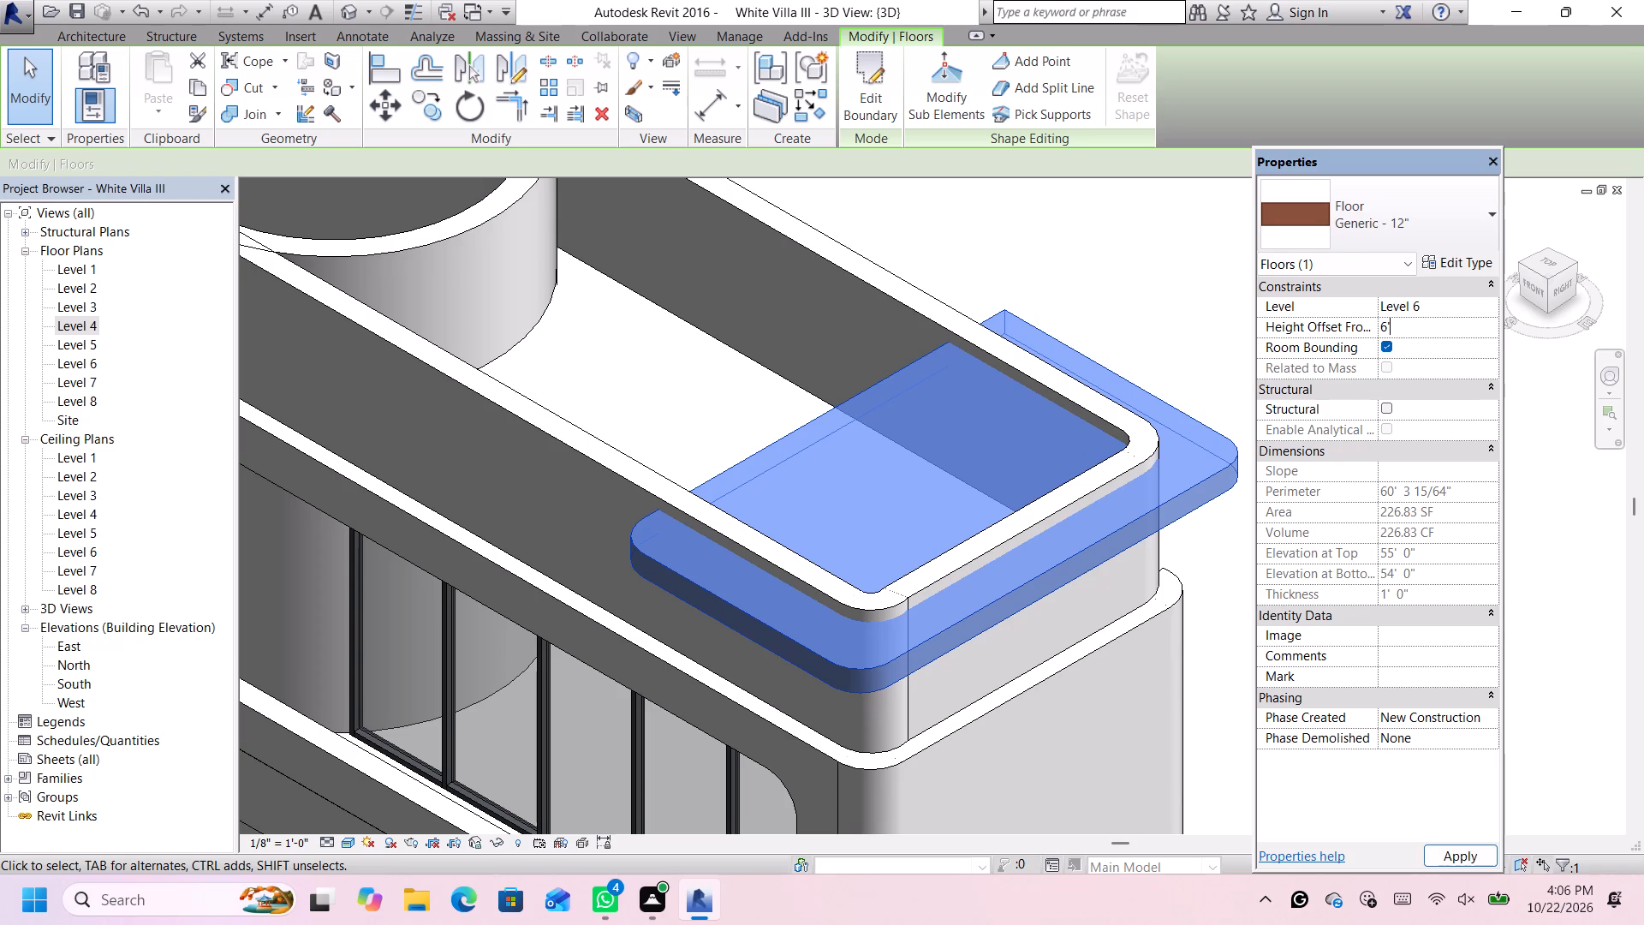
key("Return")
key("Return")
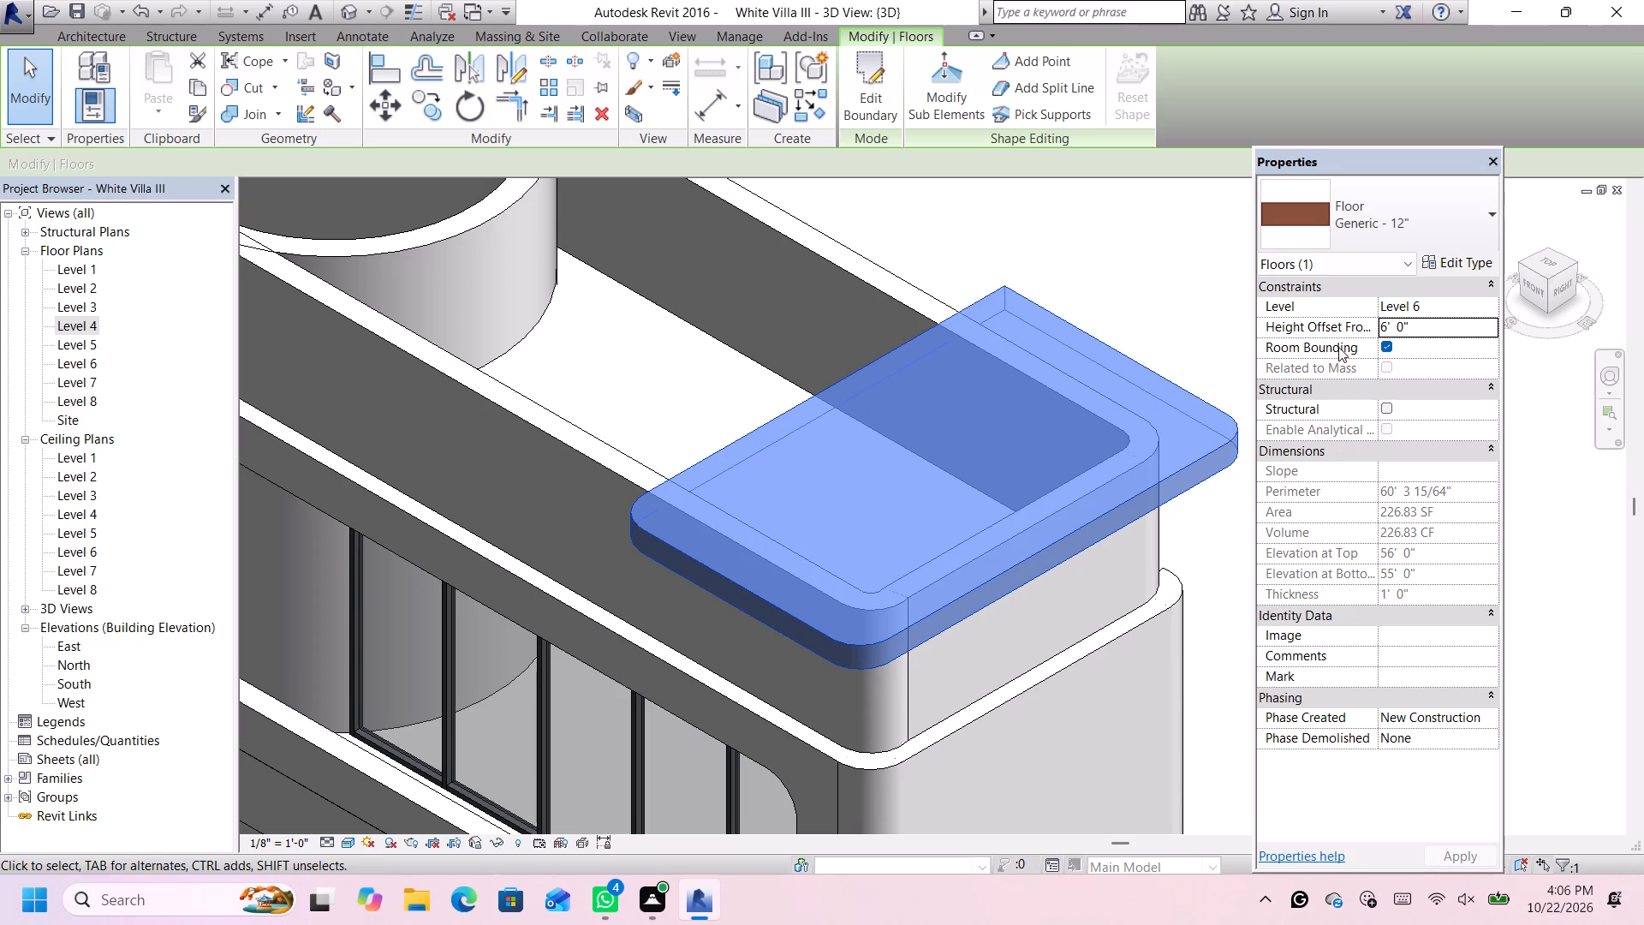
Set the slab's height offset to 5.5' in the front view, lining its top up with the wall top.
left_click(1540, 283)
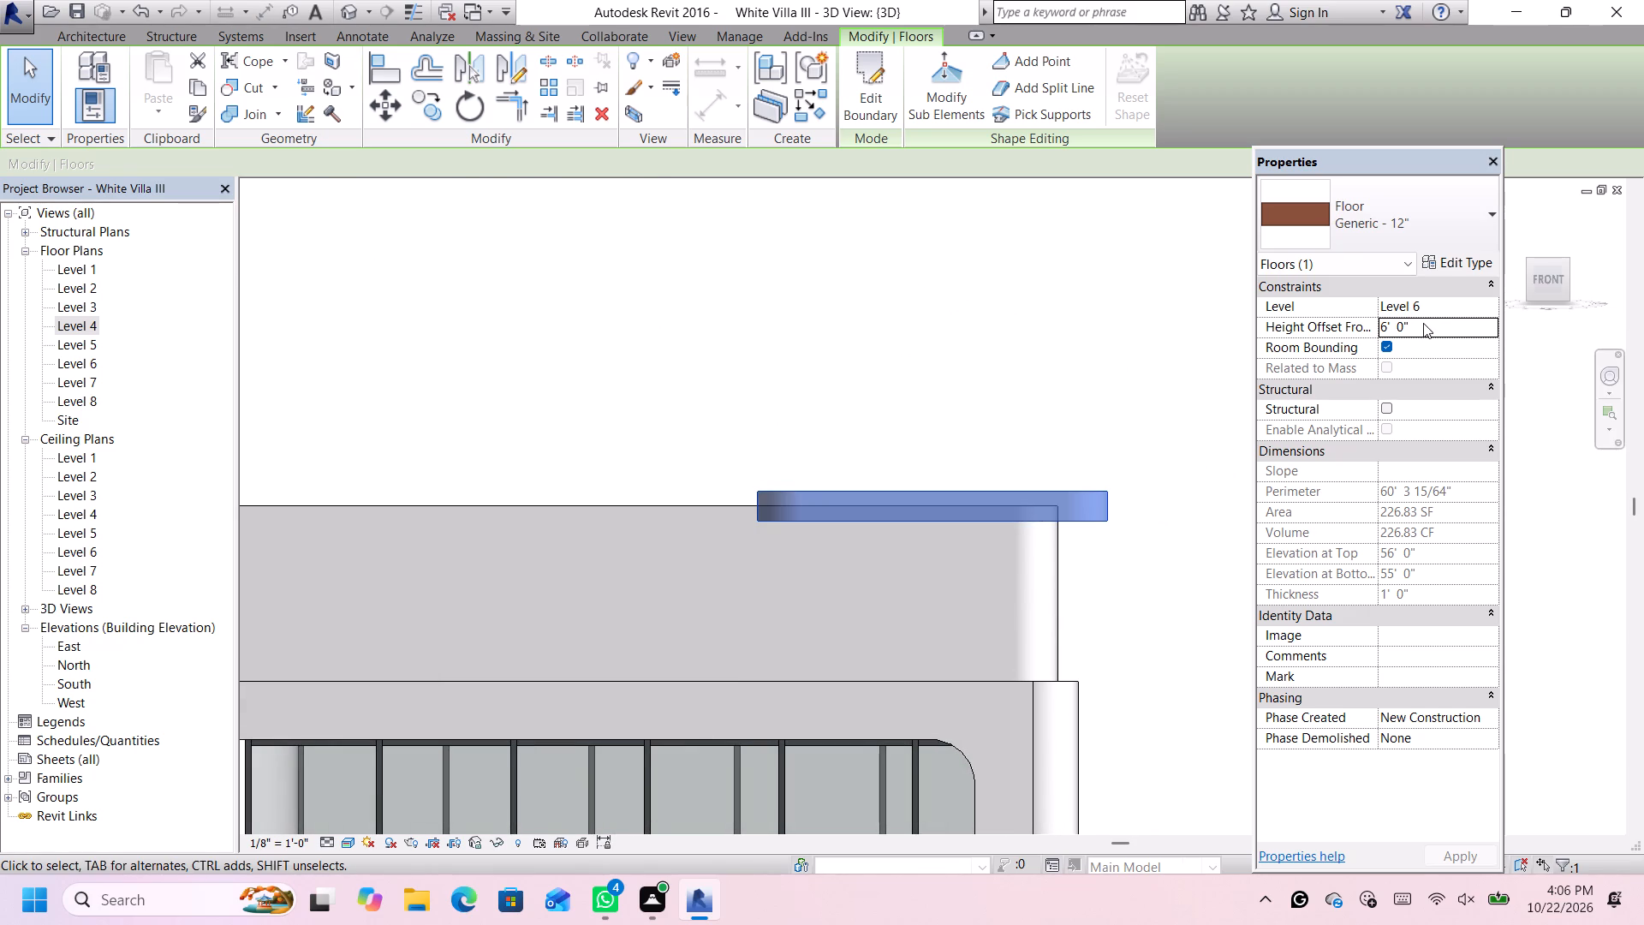
left_click(1426, 323)
key("BackSpace")
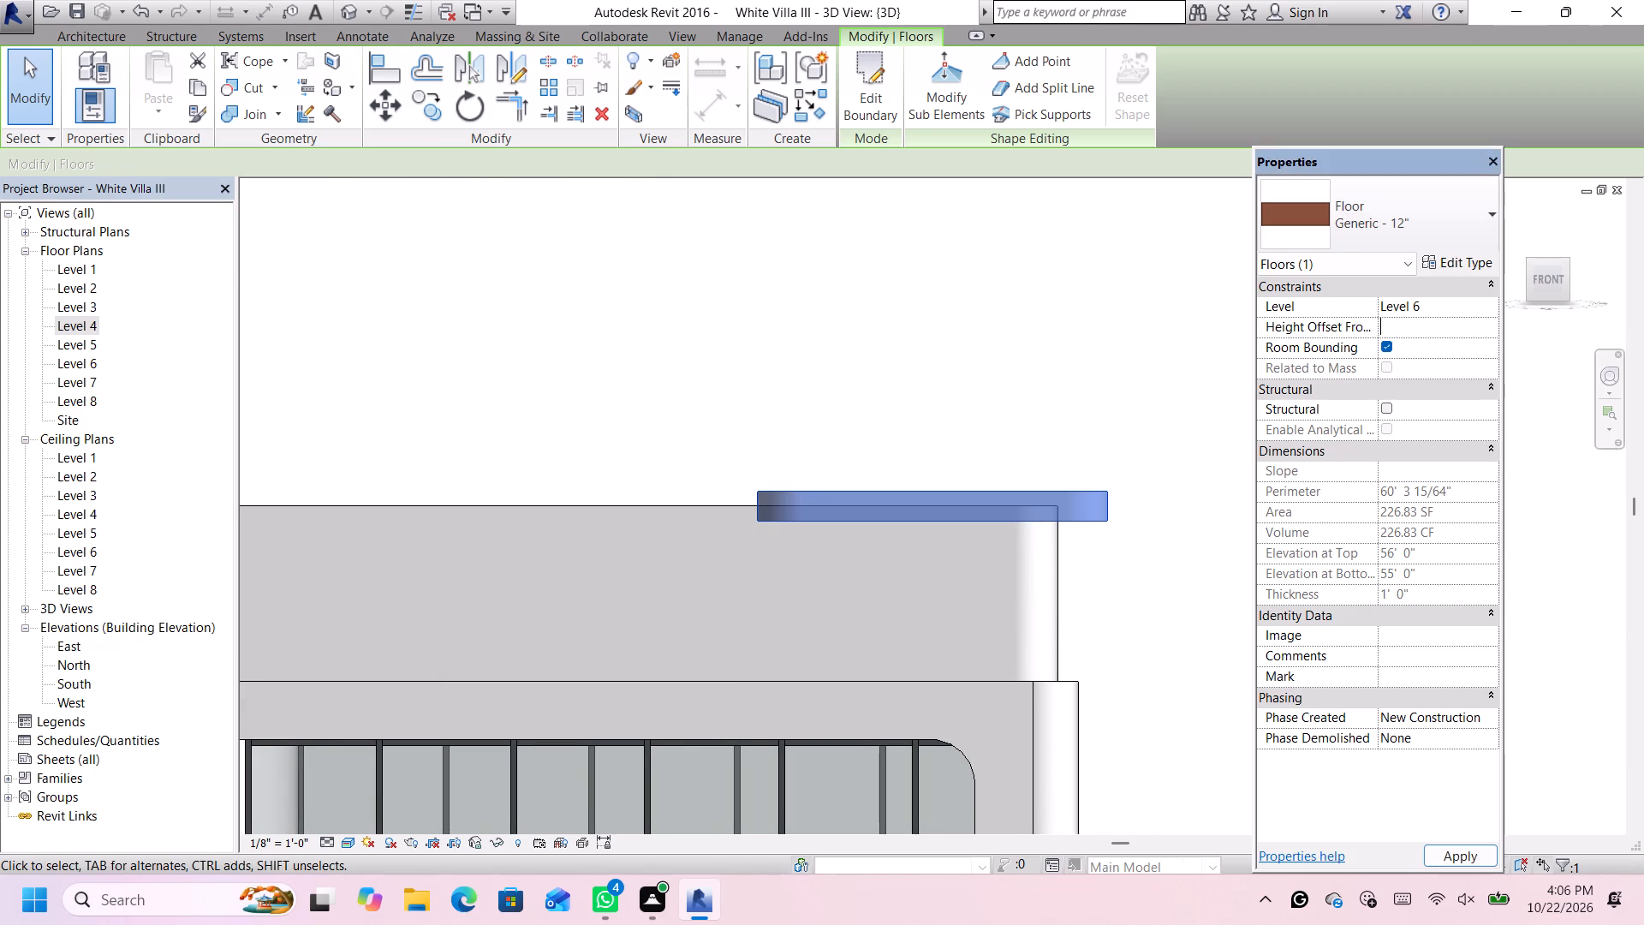
key("5")
key("period")
type("5'")
key("Return")
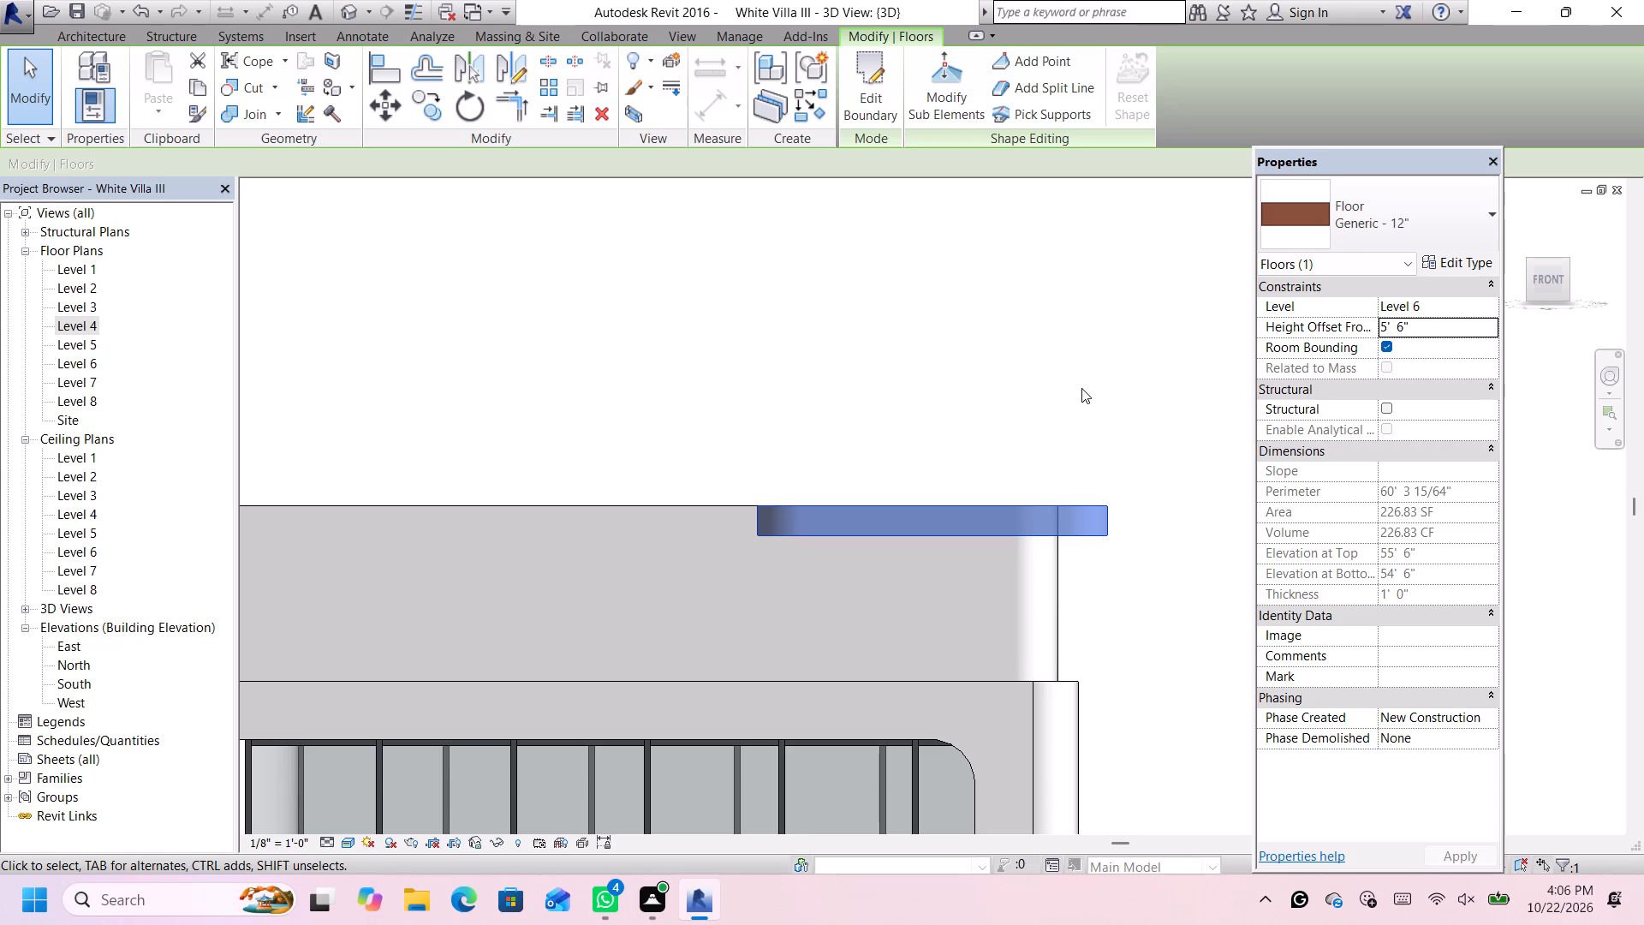
Edit the slab's boundary, nudging its west line outward until the sketch is 15' wide, and finish the edit.
scroll(1081, 388, "down", 6)
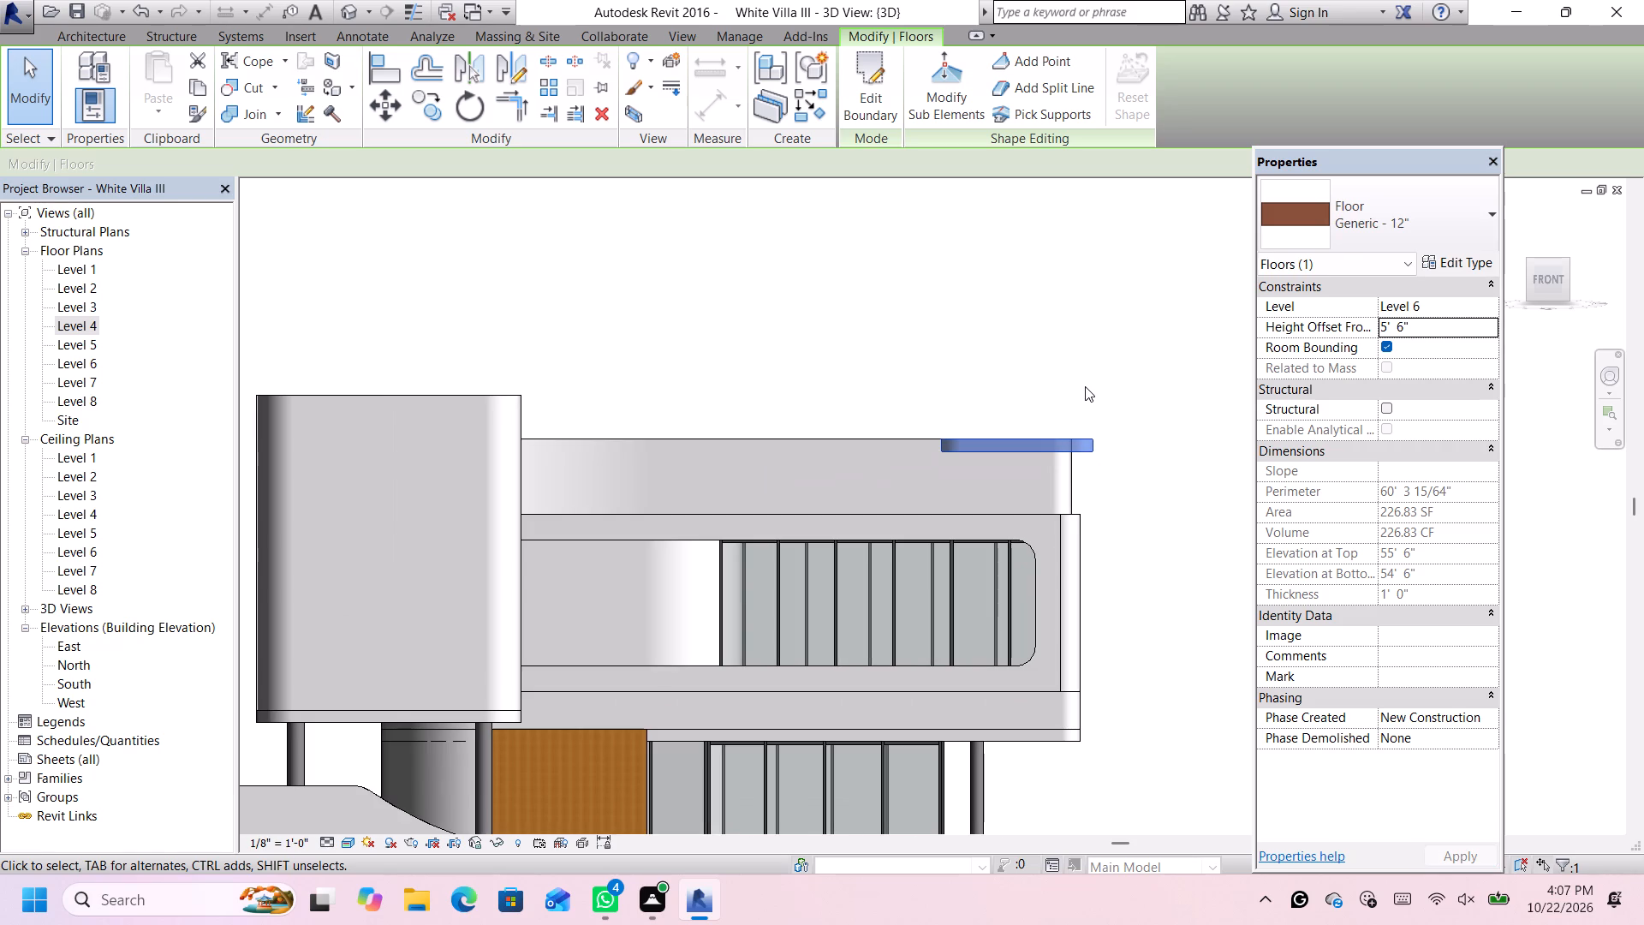
scroll(1081, 403, "up", 1)
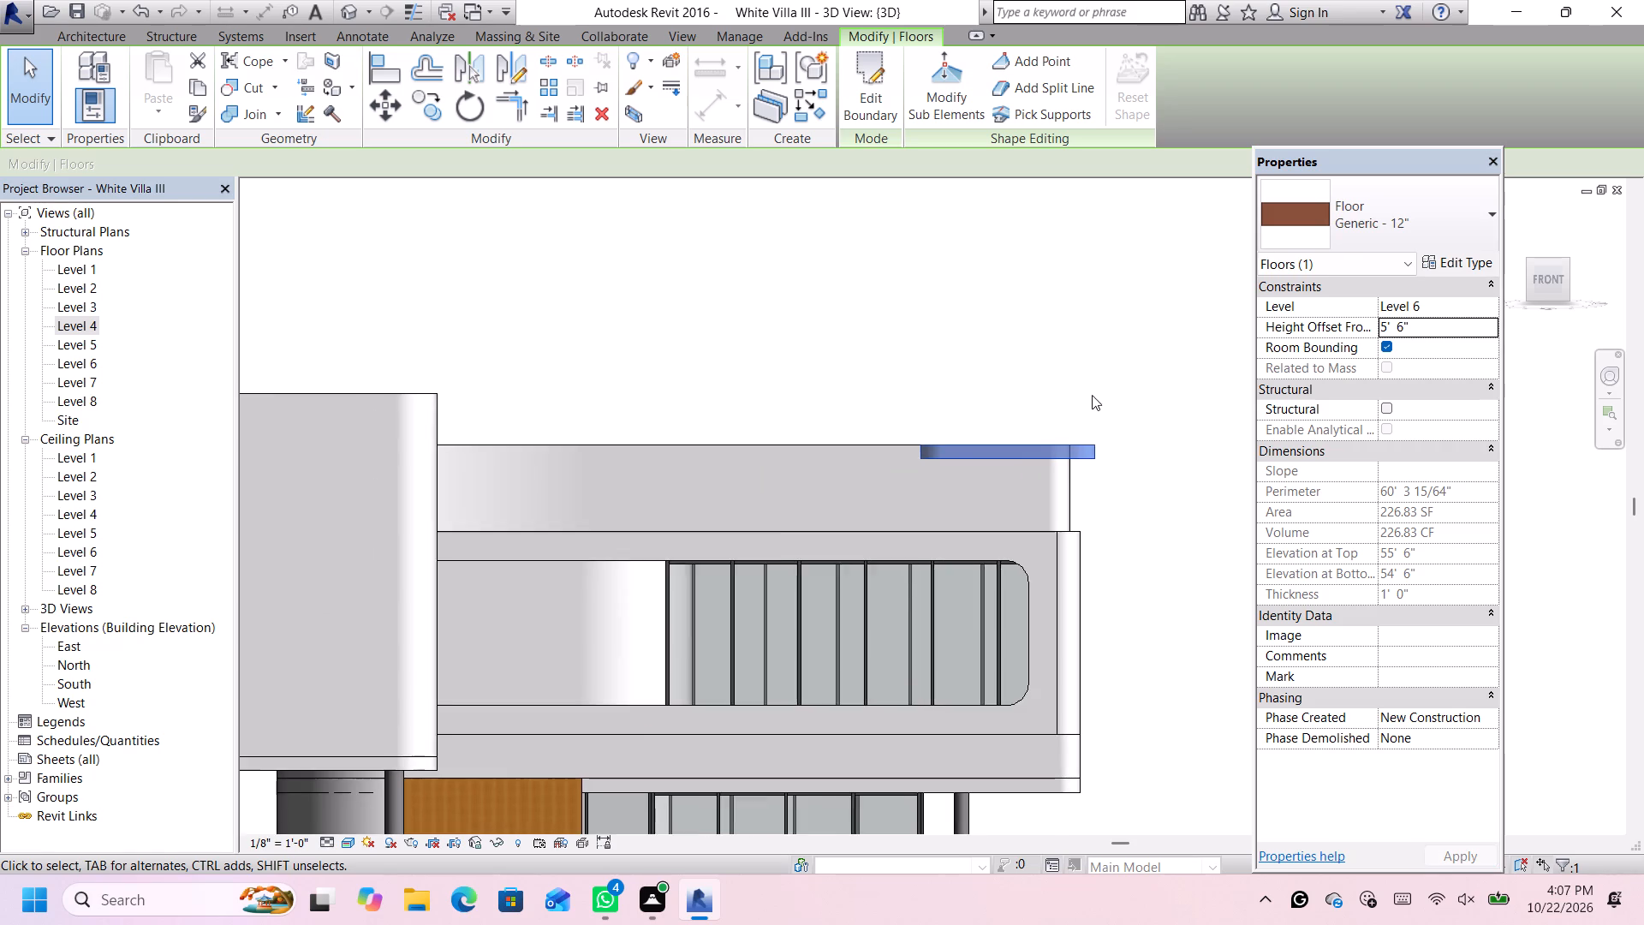
scroll(1092, 395, "down", 2)
middle_click_drag(1105, 384, 1105, 526)
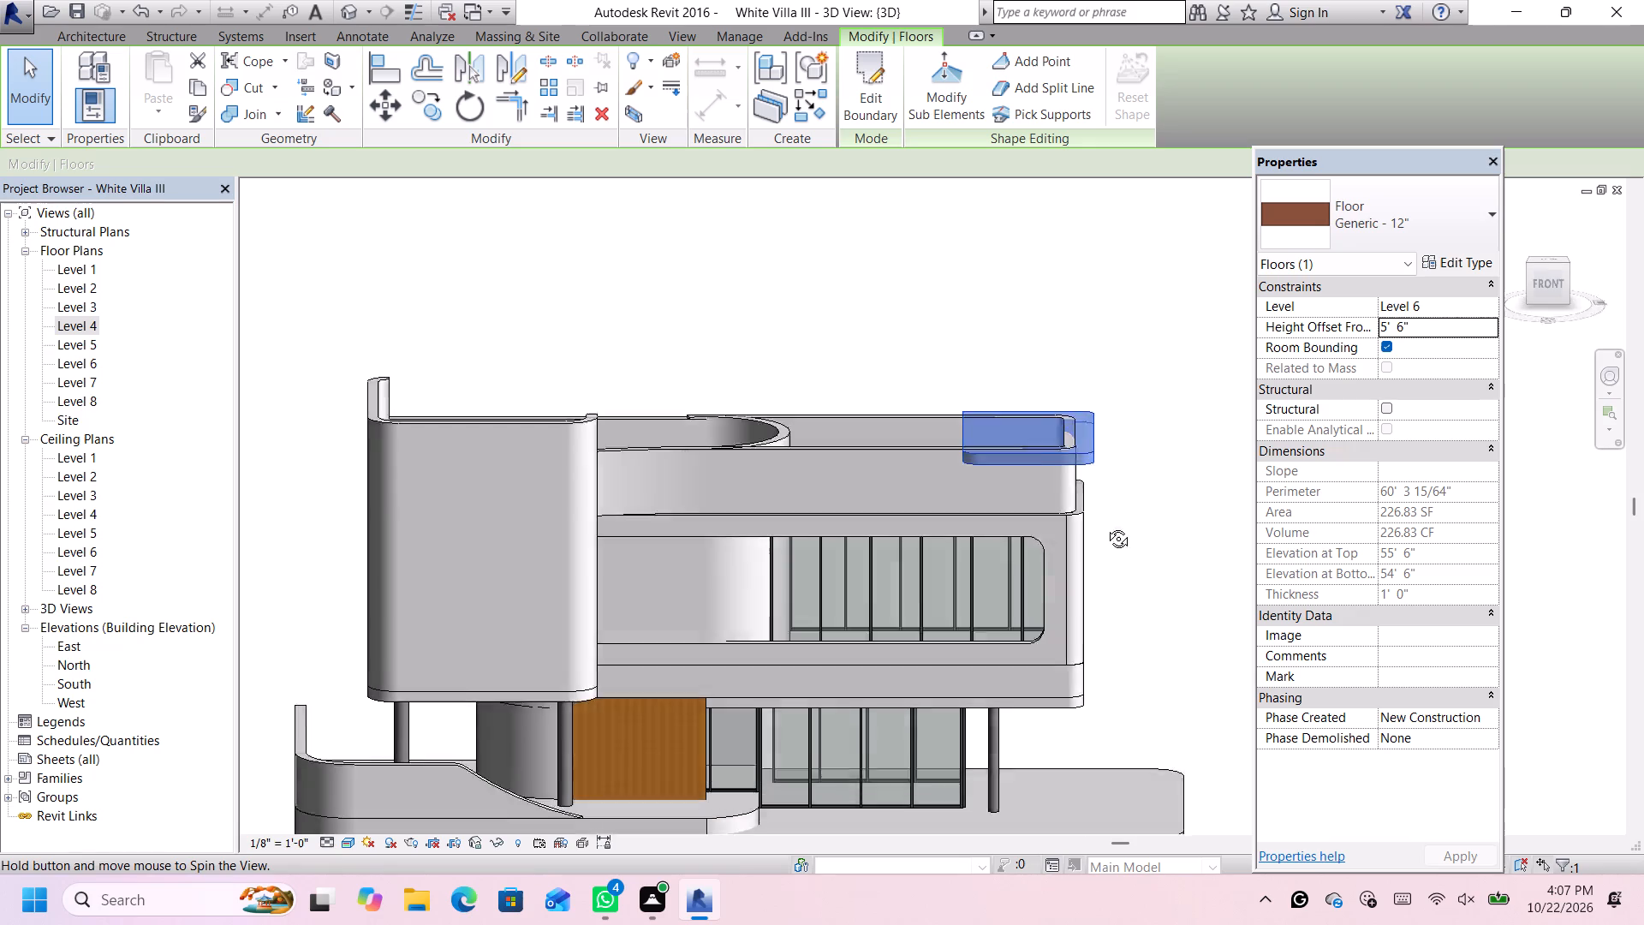
middle_click_drag(1105, 526, 1107, 589)
double_click(966, 434)
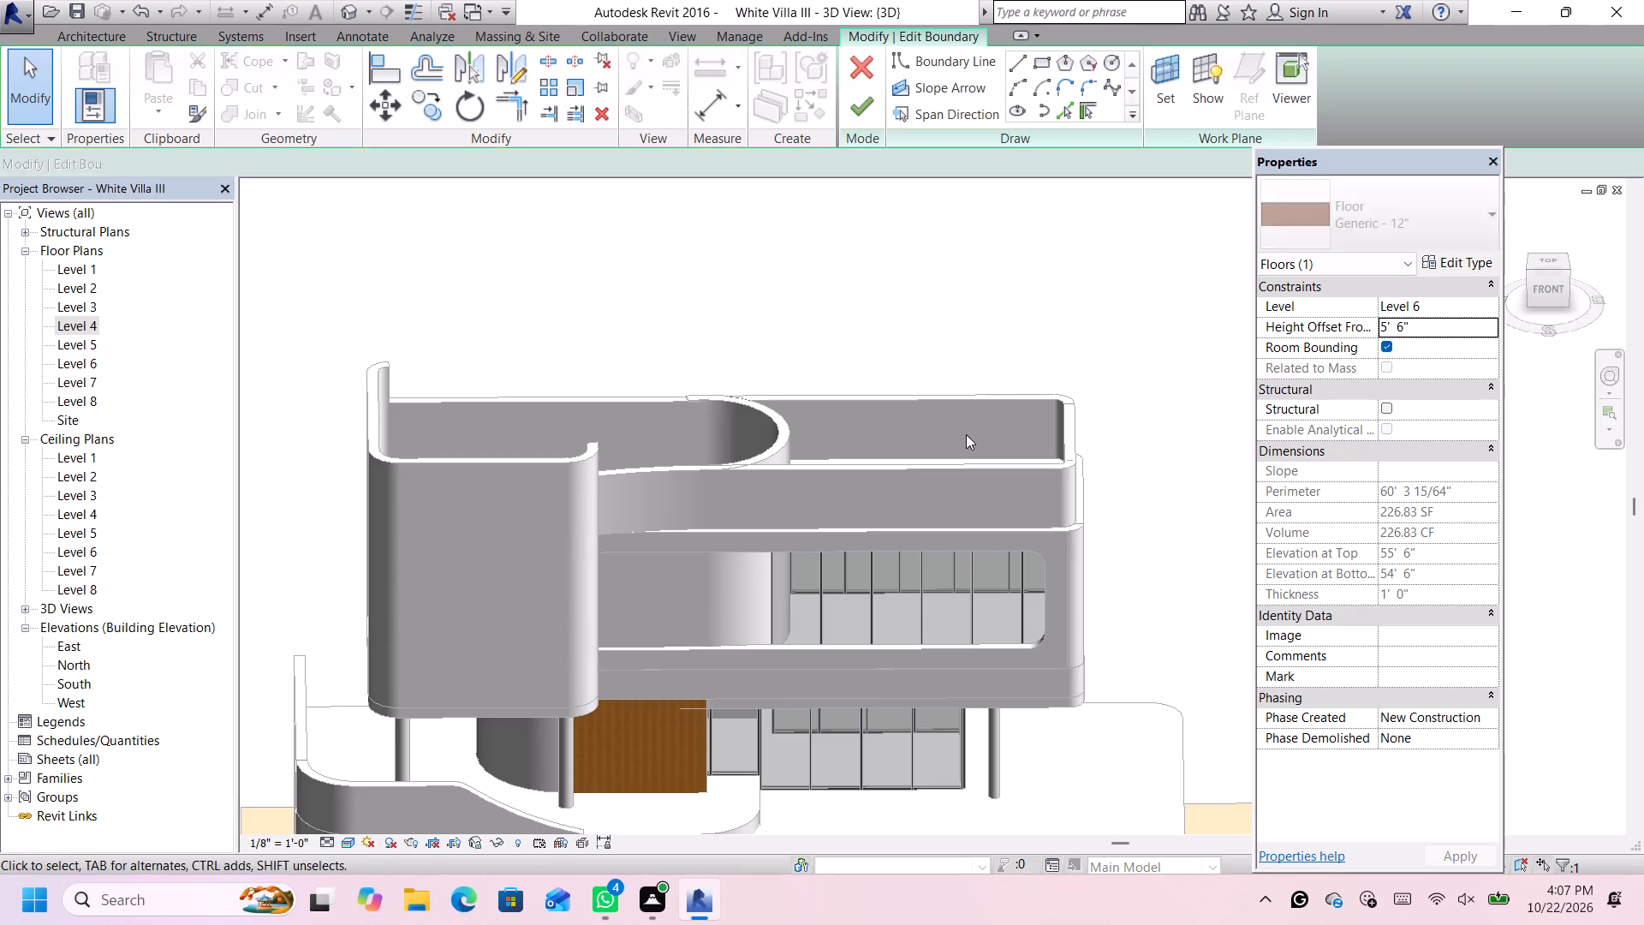
scroll(1010, 422, "down", 5)
scroll(990, 670, "up", 4)
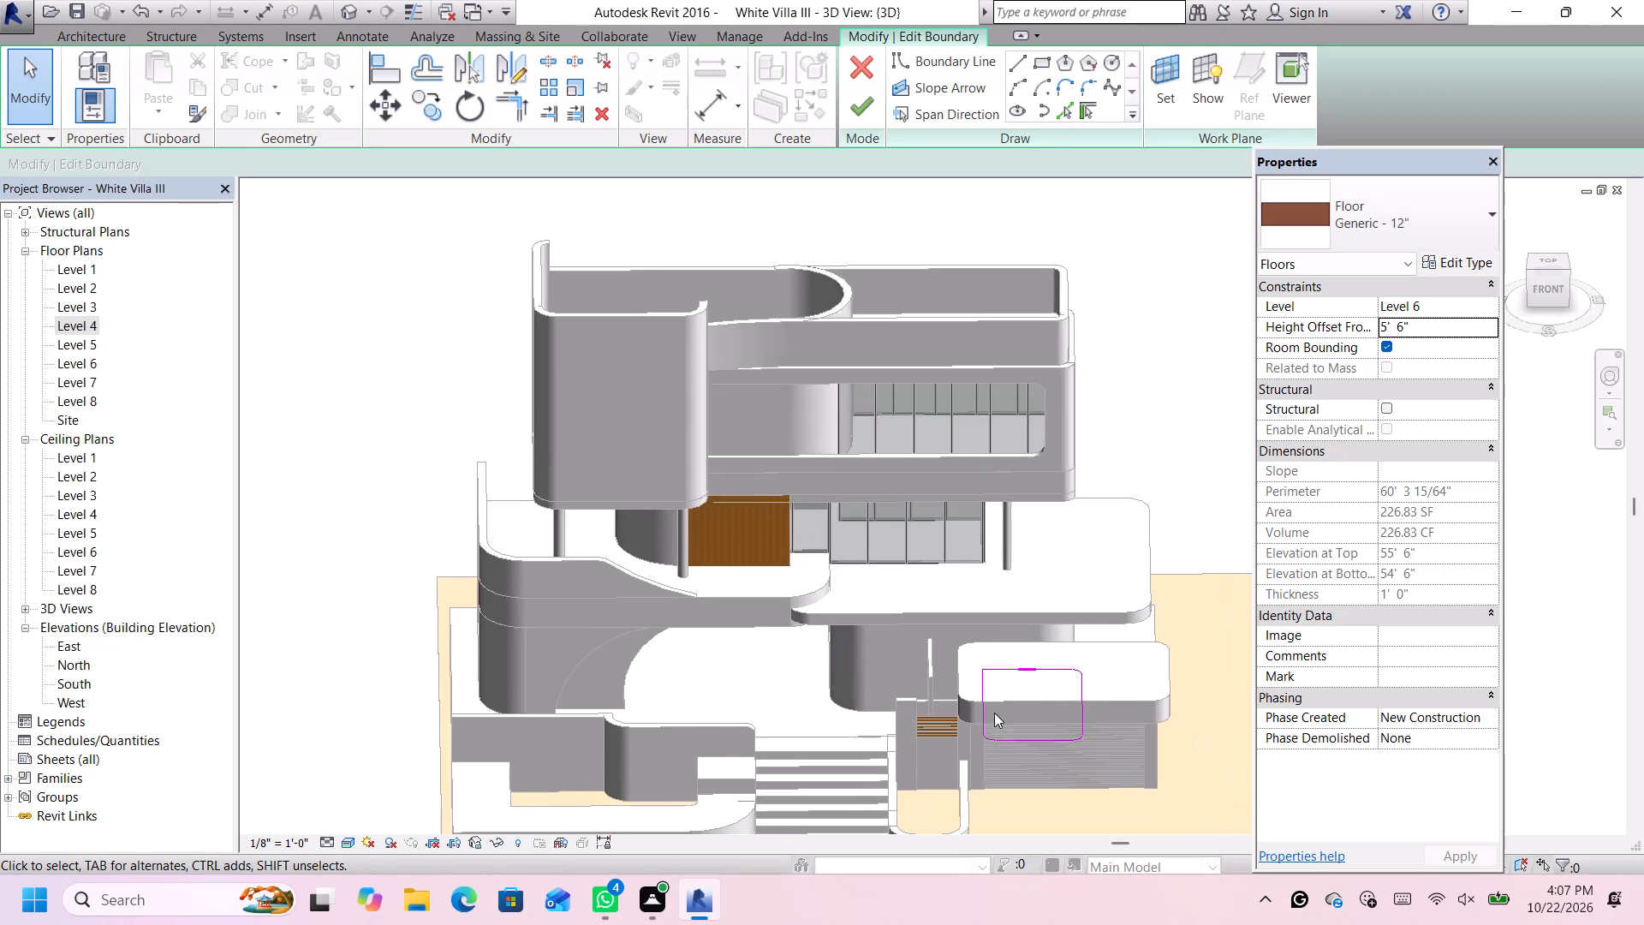
left_click(980, 699)
key("Left")
key("Left")
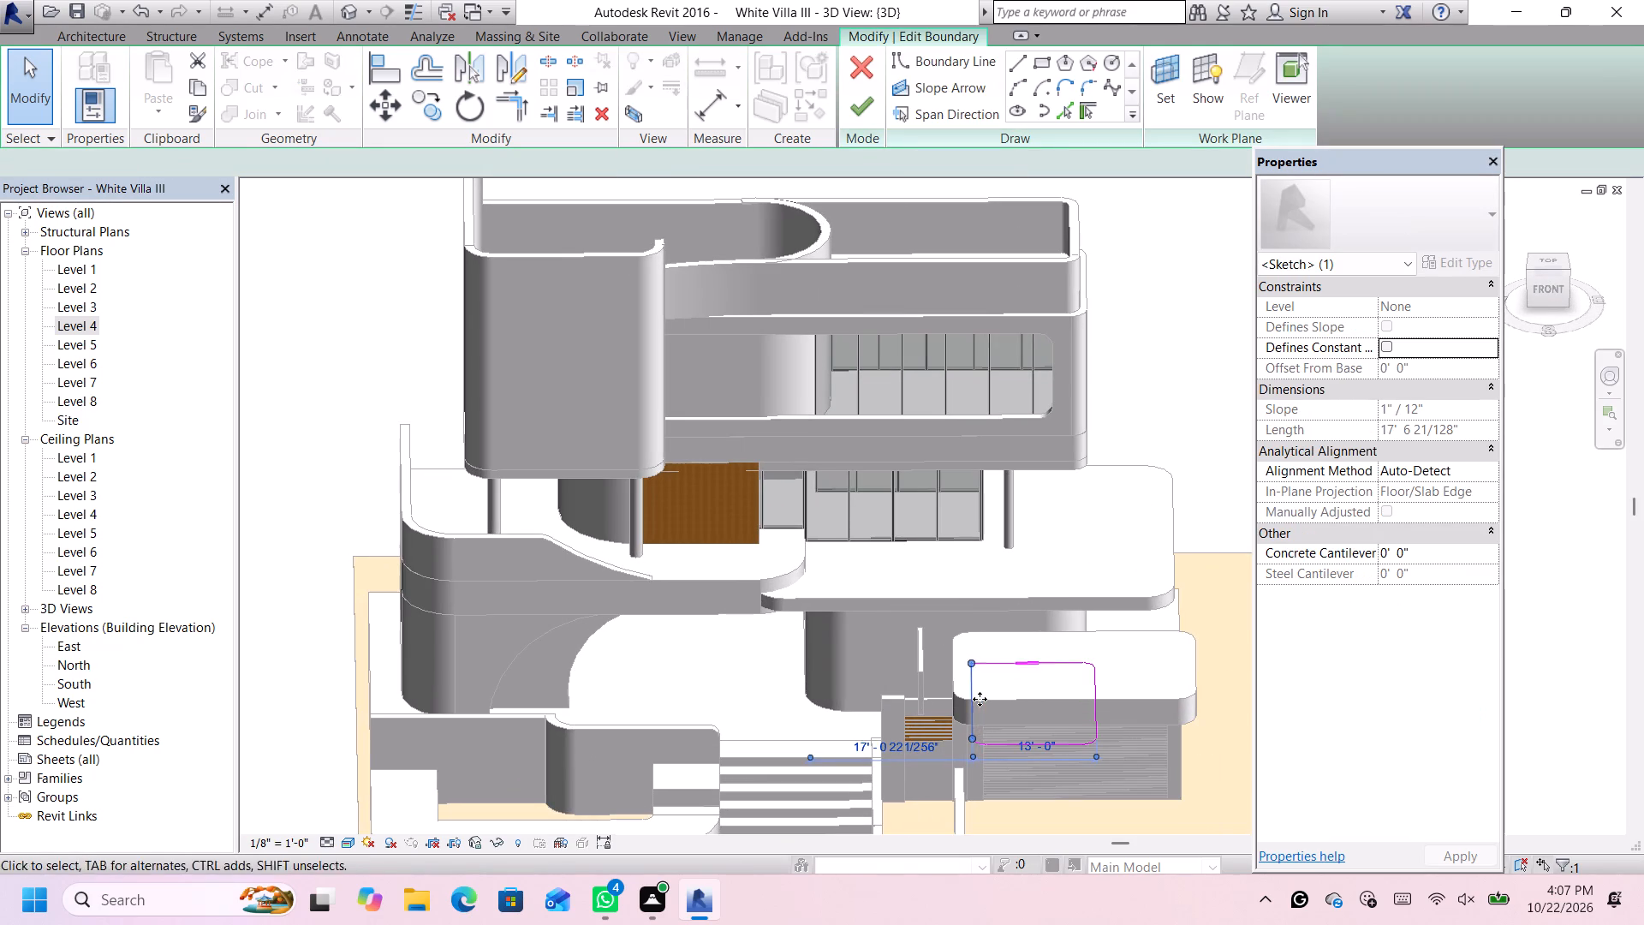
key("Left")
key("Left")
key("Left")
key("Left")
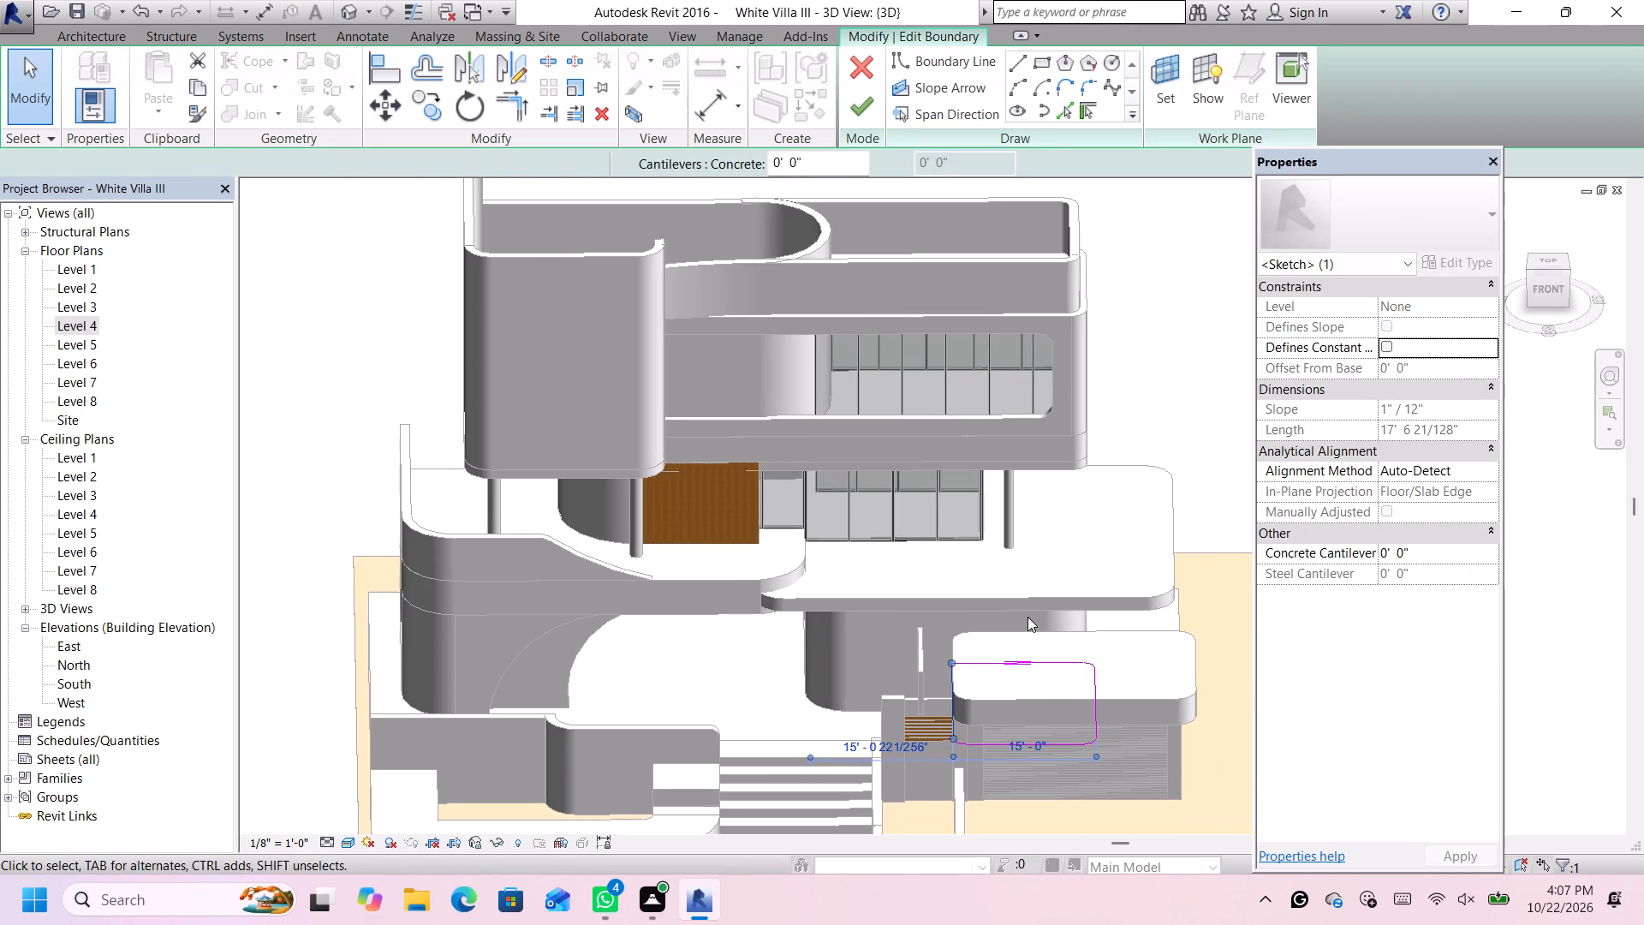
left_click(868, 104)
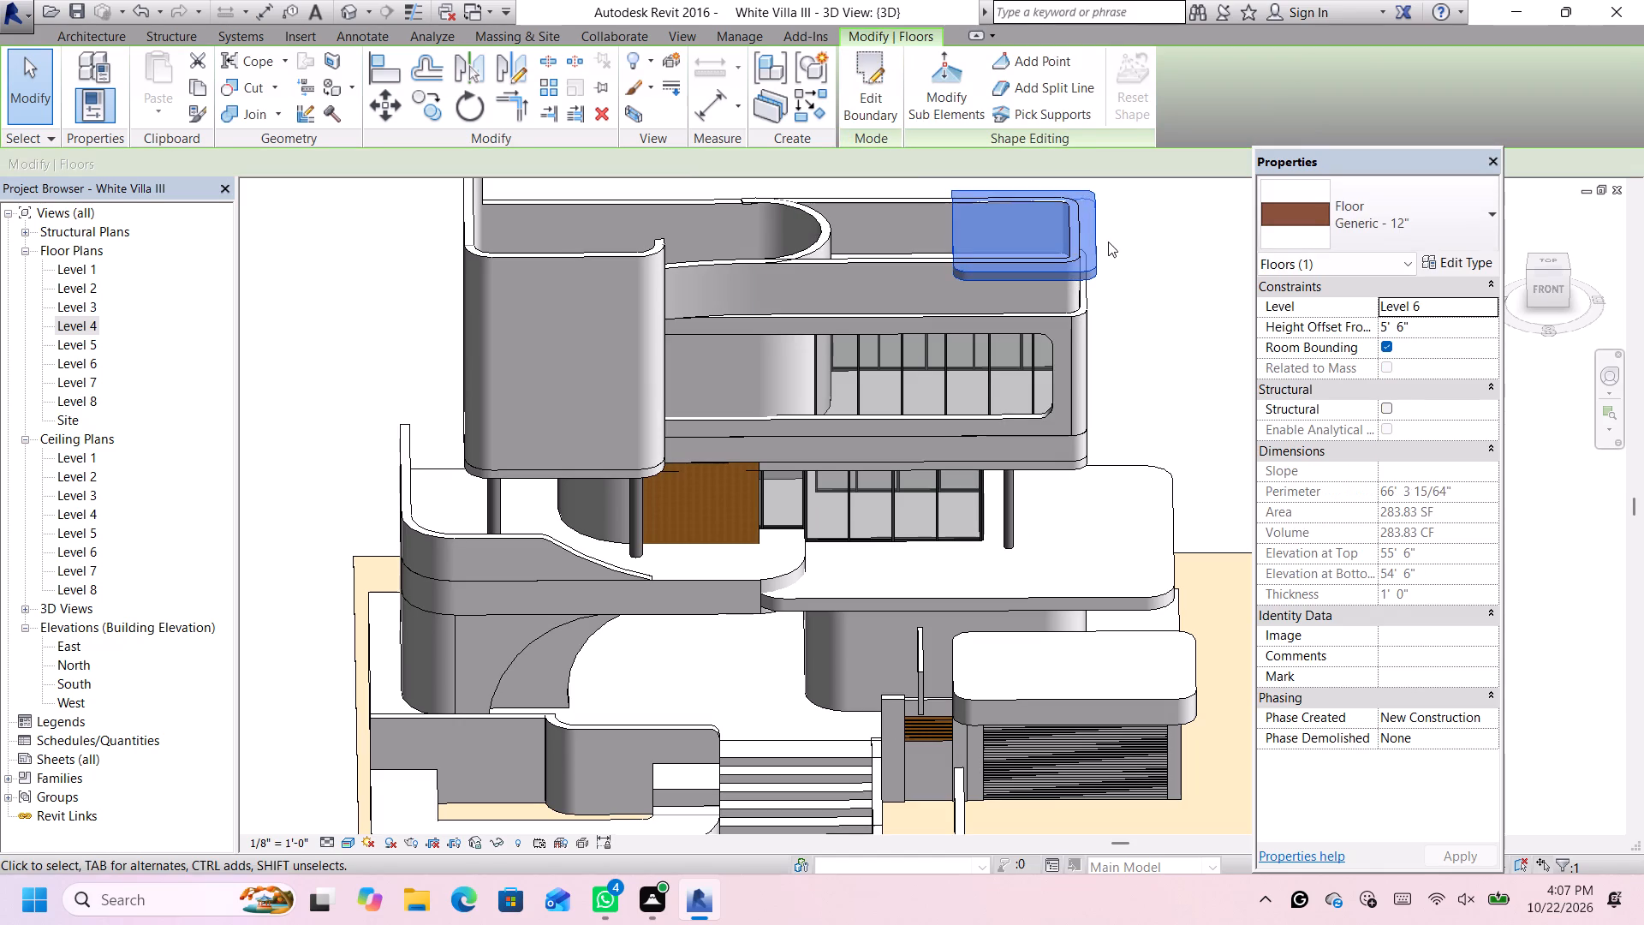
Deselect the floor slab and examine the villa's massing and the slab's fit from the raised front view and from directly above.
left_click(1185, 234)
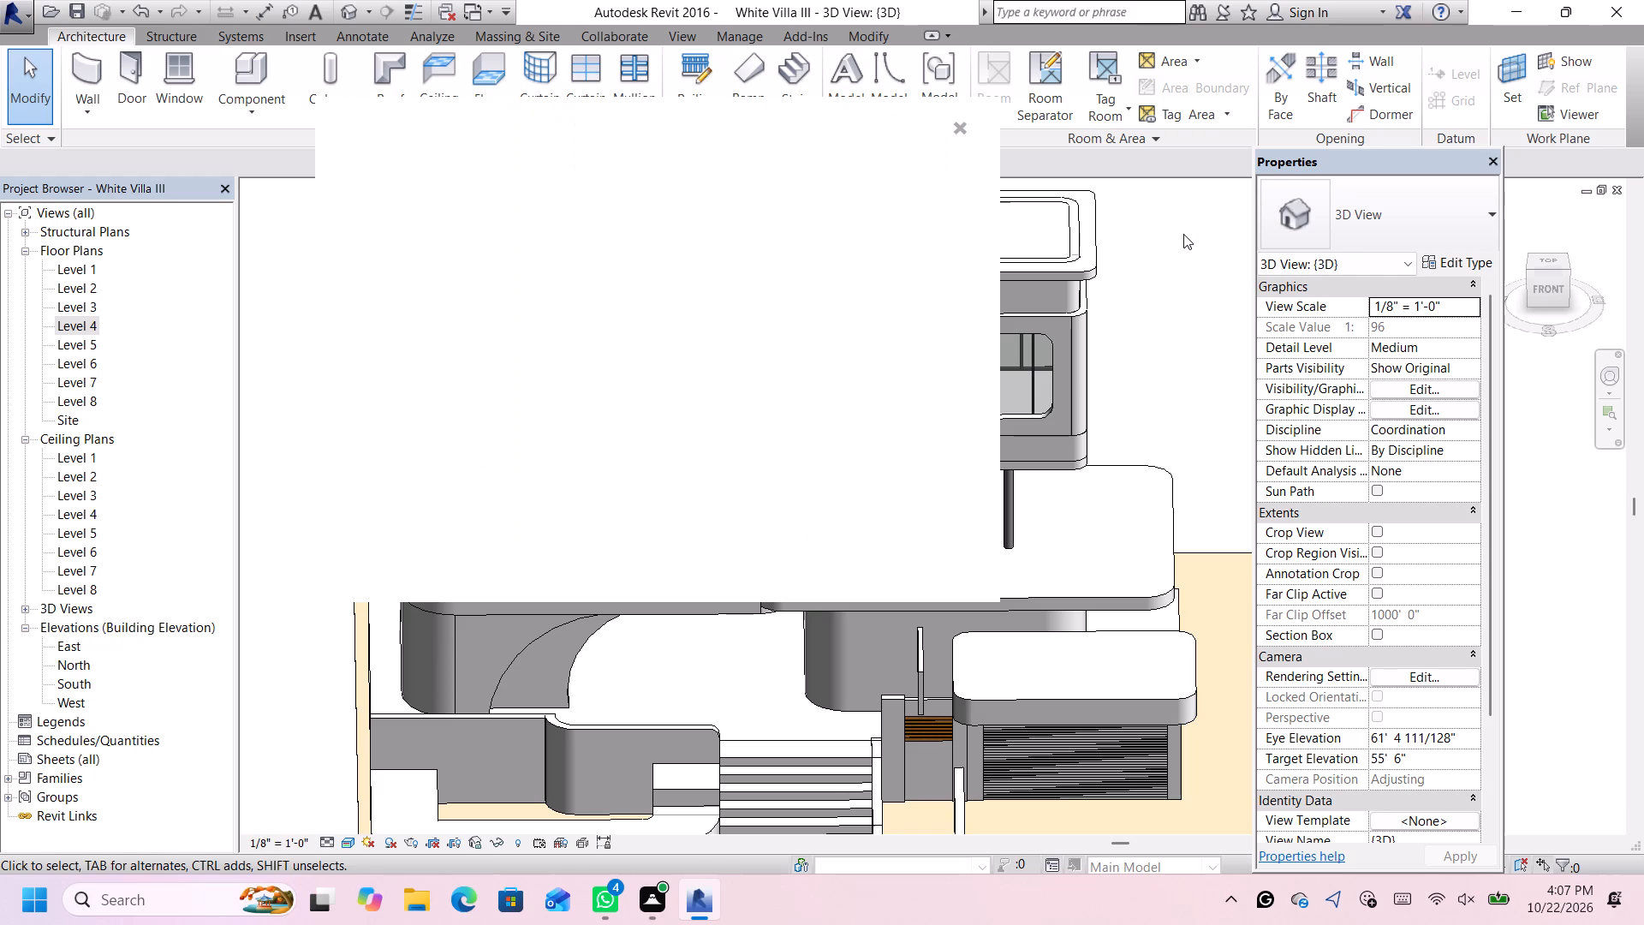
left_click(957, 124)
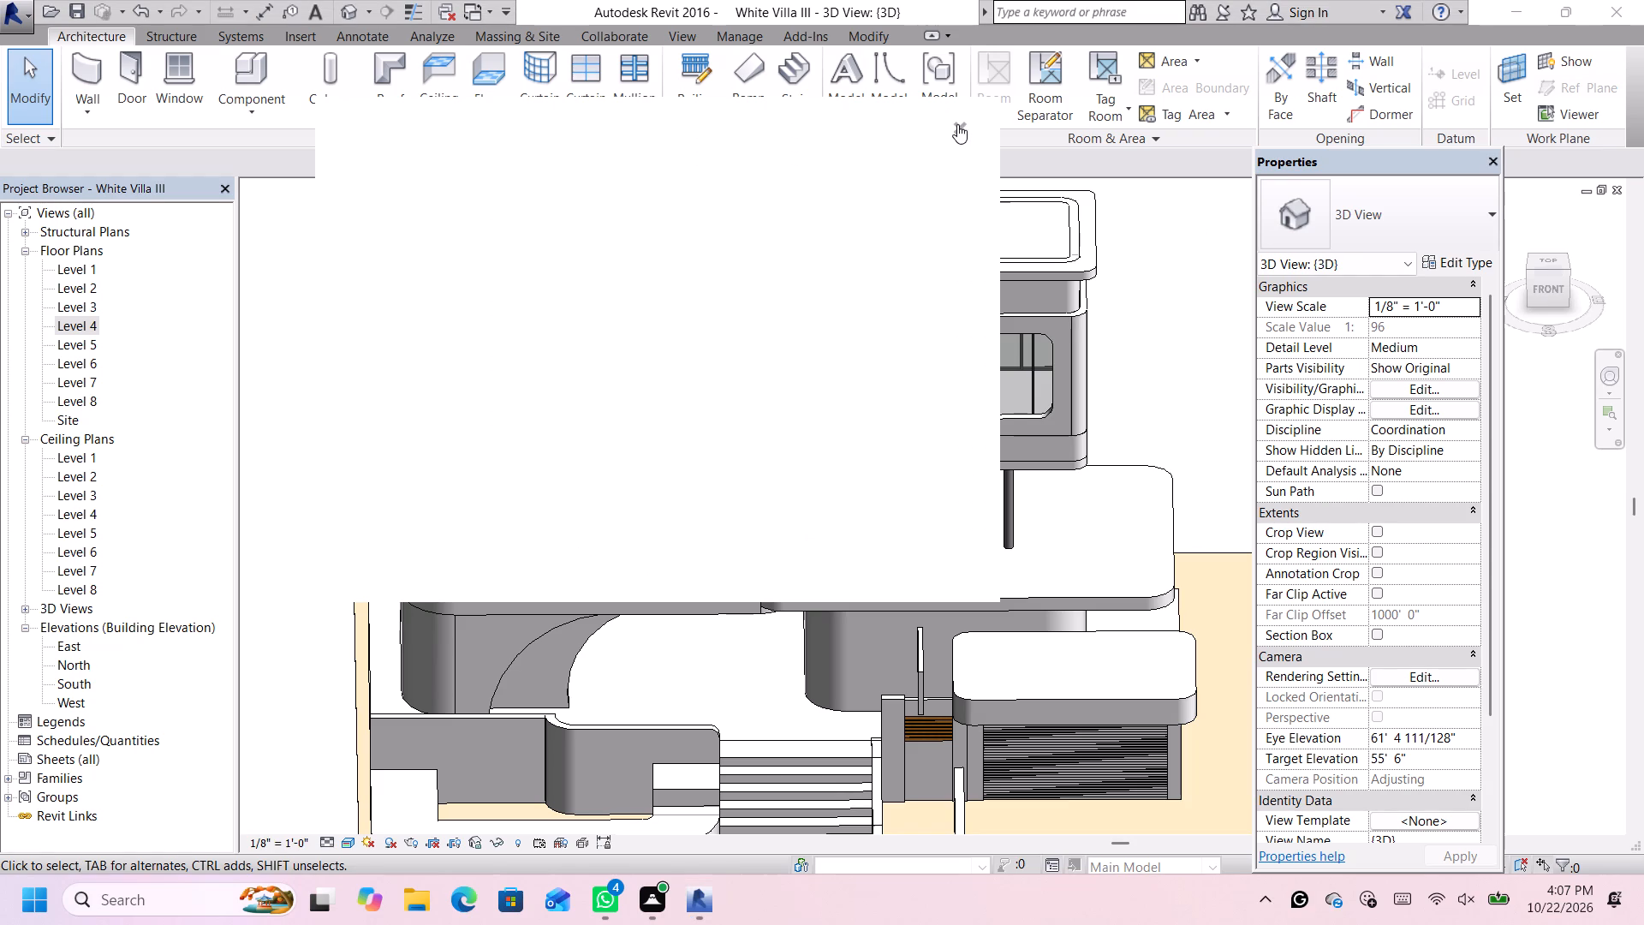
scroll(1051, 242, "down", 3)
scroll(1109, 224, "up", 3)
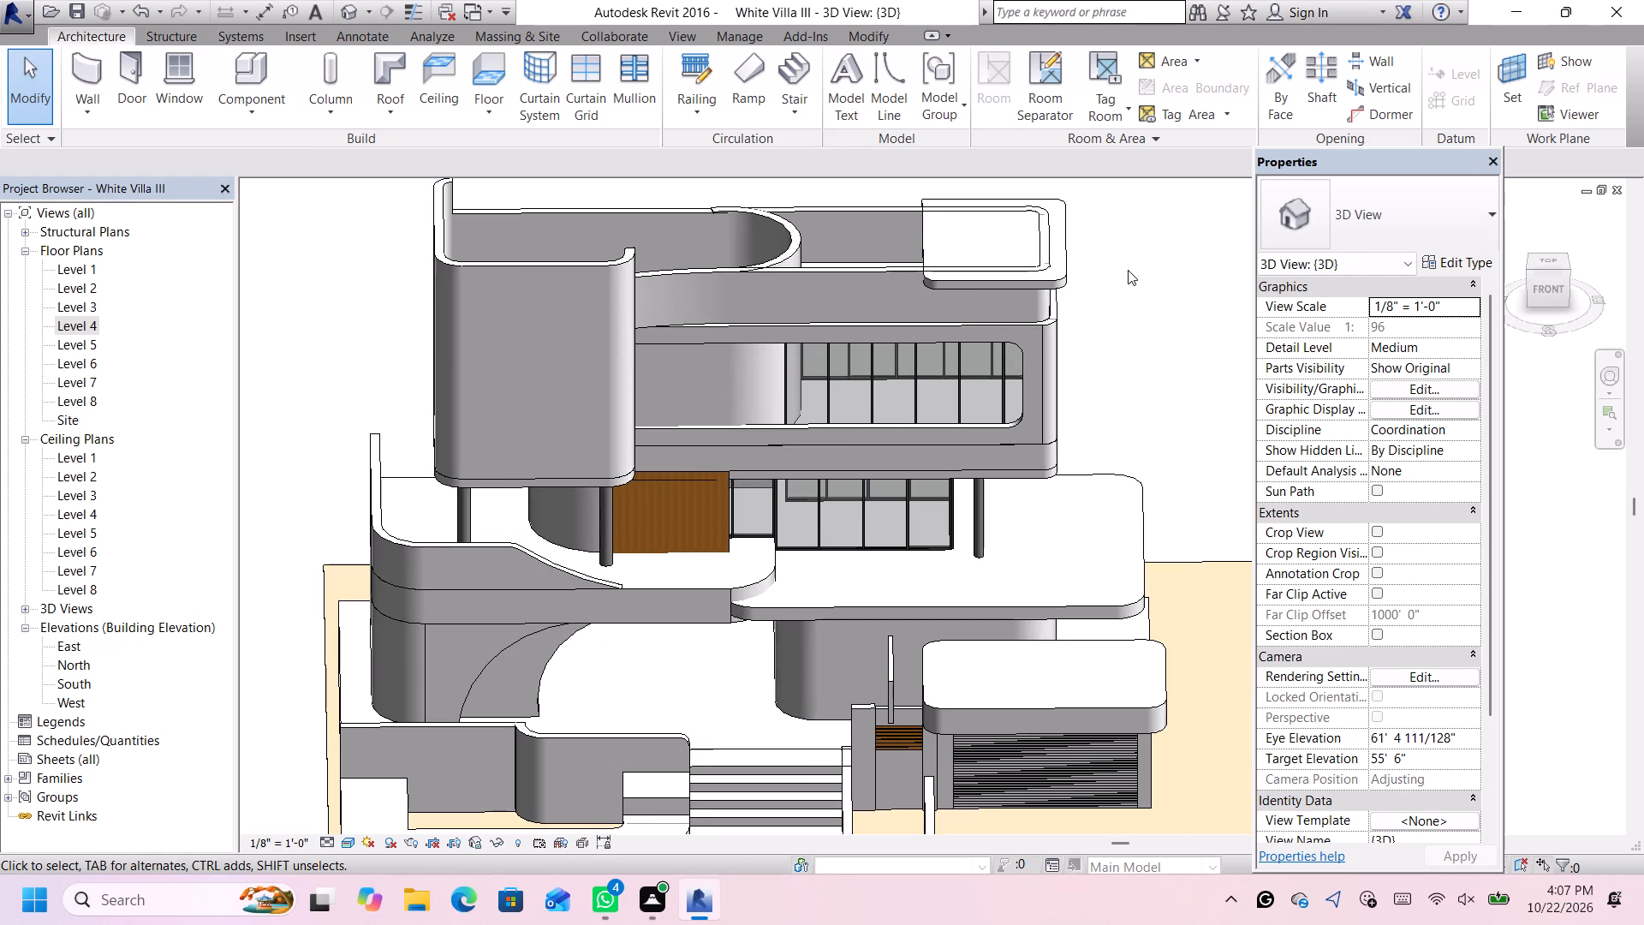
scroll(952, 221, "down", 1)
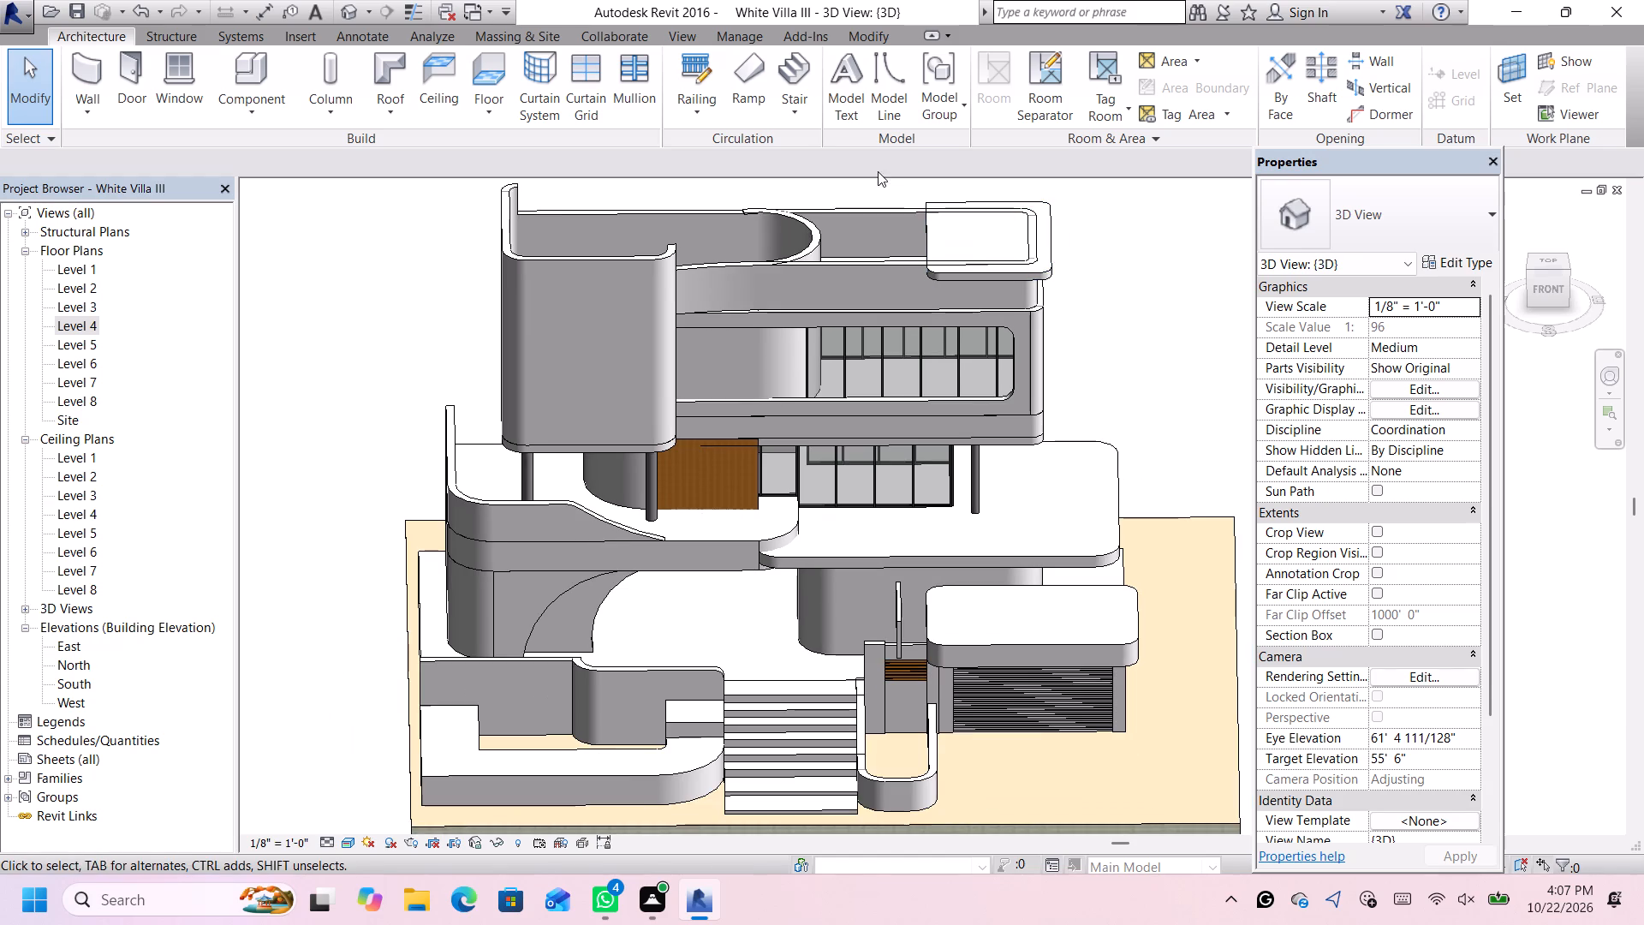
middle_click_drag(879, 182, 923, 275)
scroll(786, 307, "up", 1)
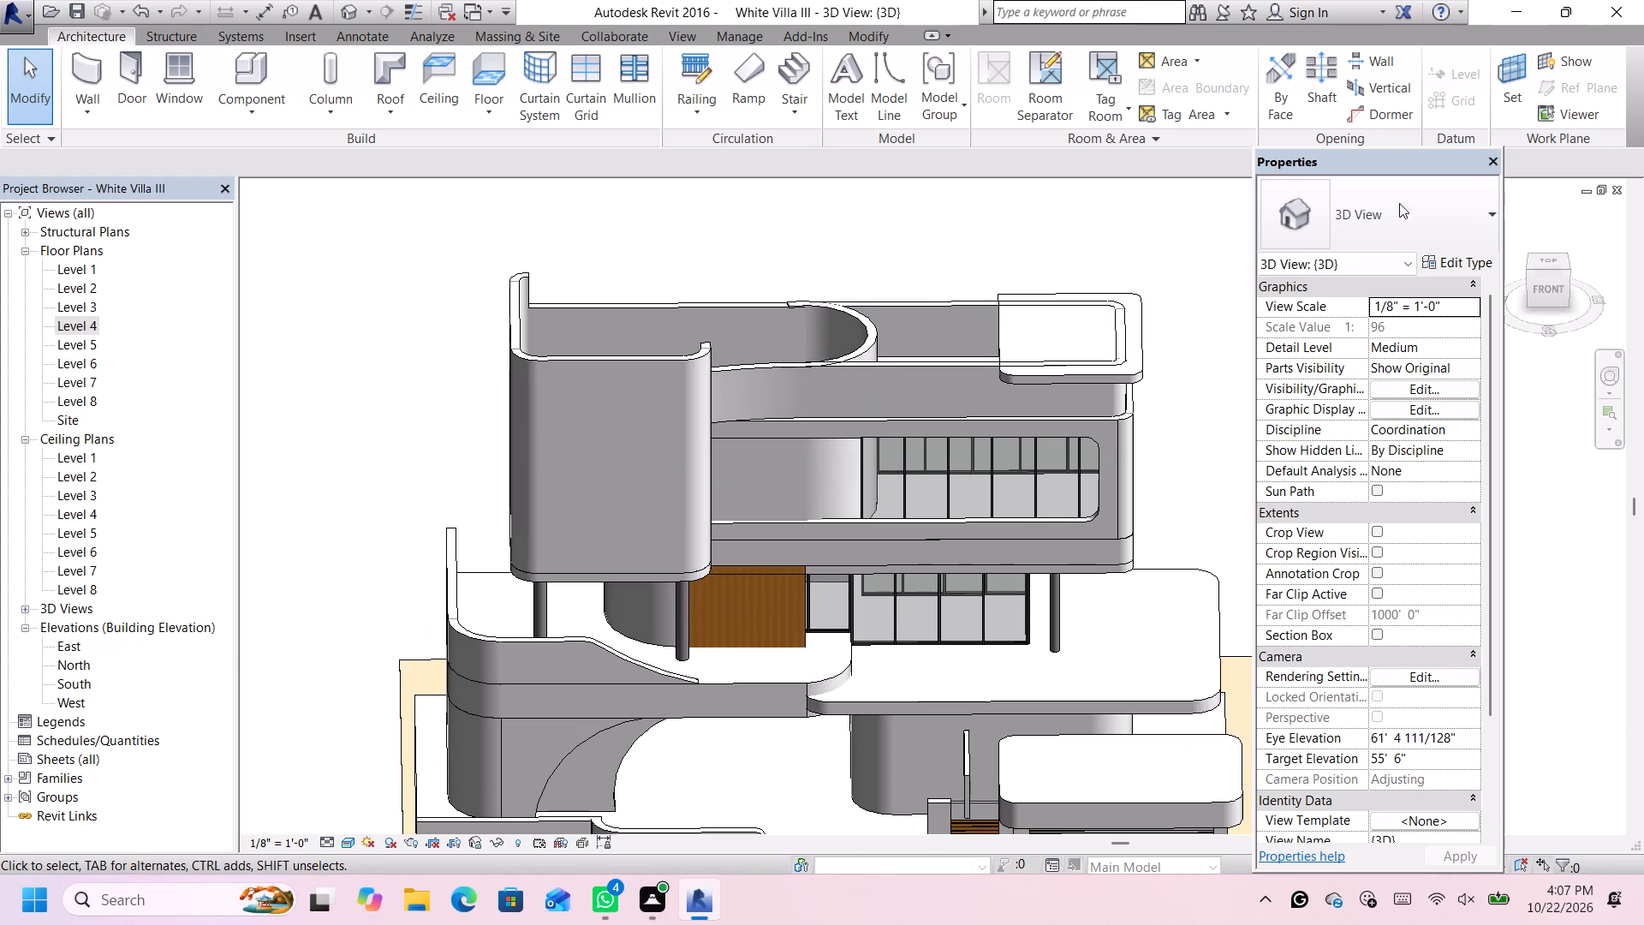
left_click(1542, 260)
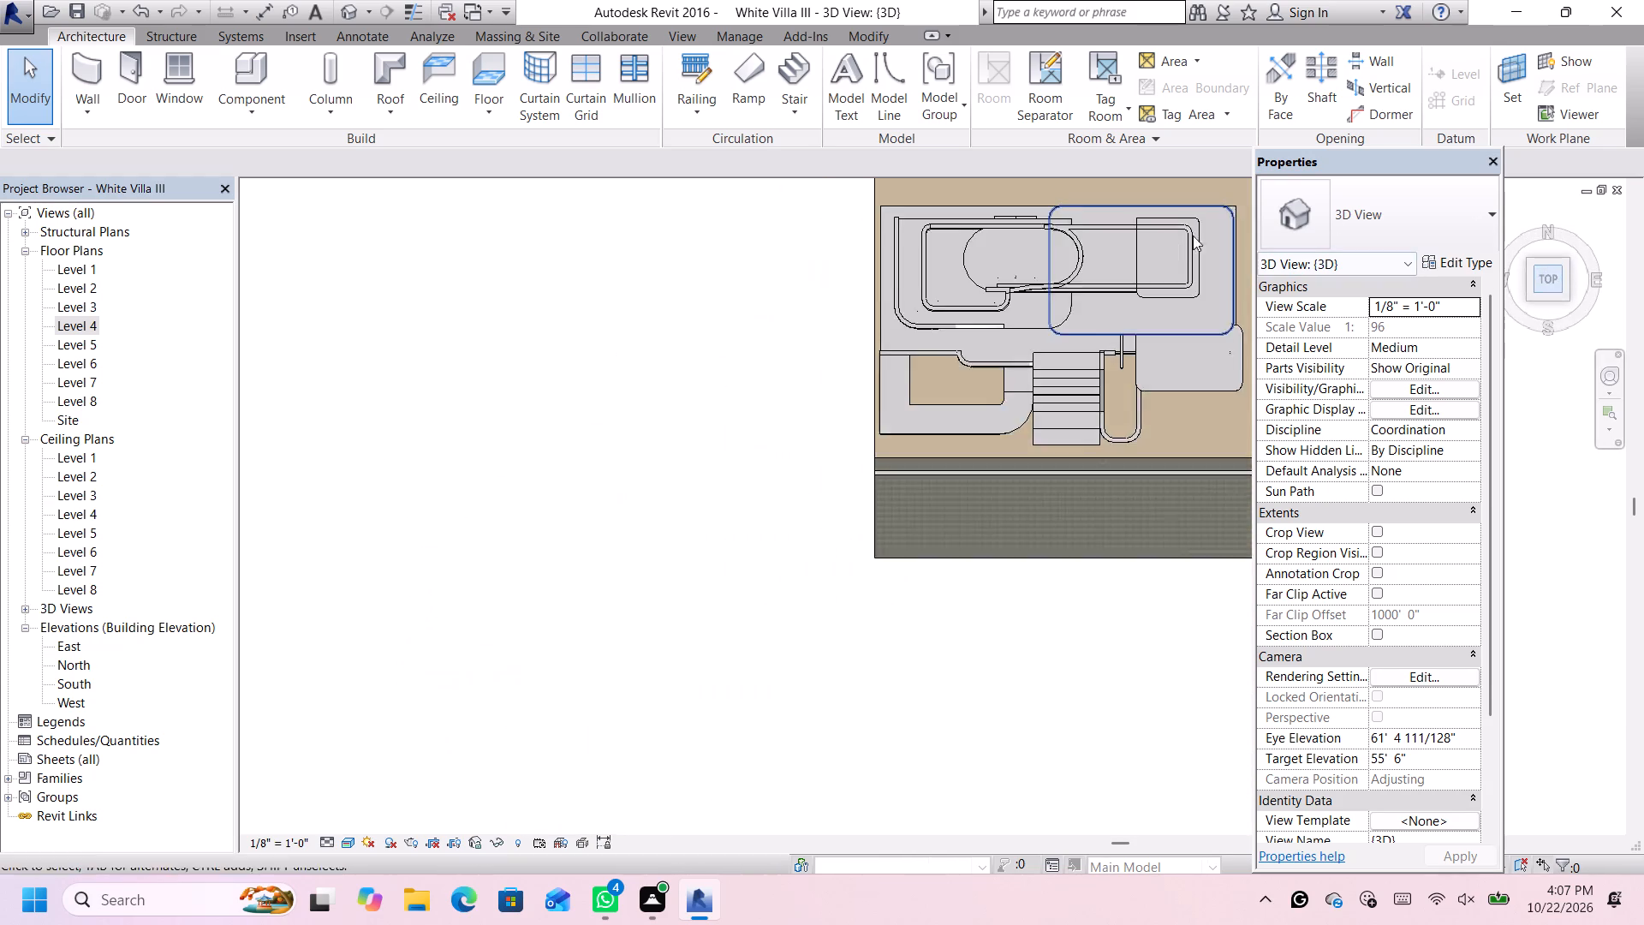
scroll(1030, 263, "up", 2)
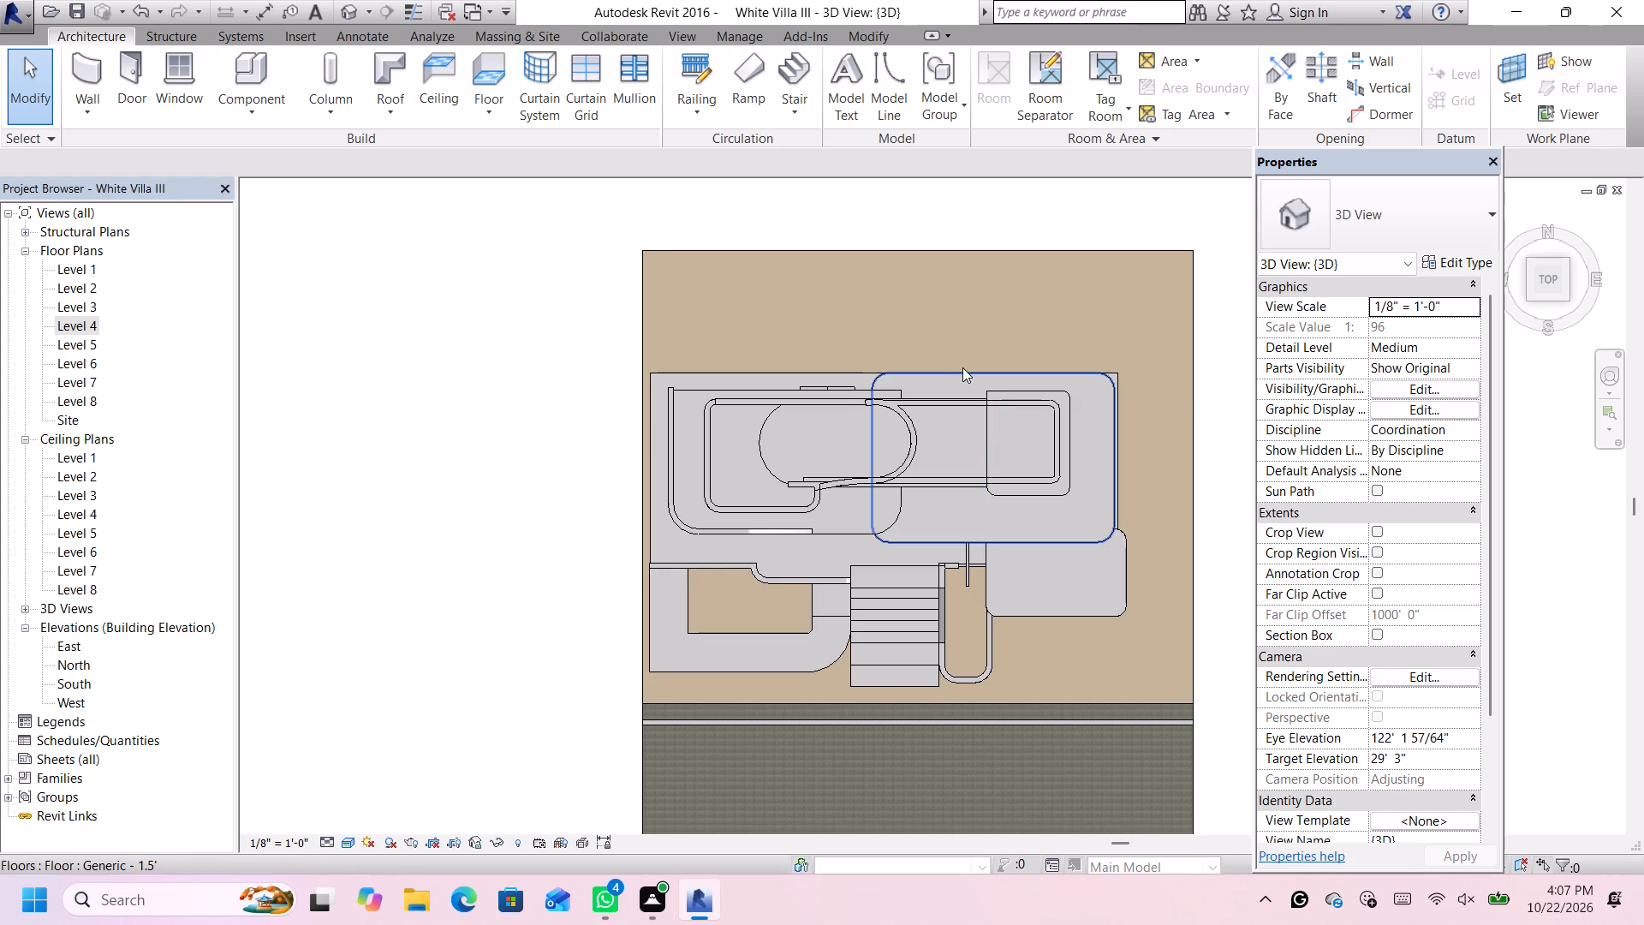
scroll(967, 425, "up", 2)
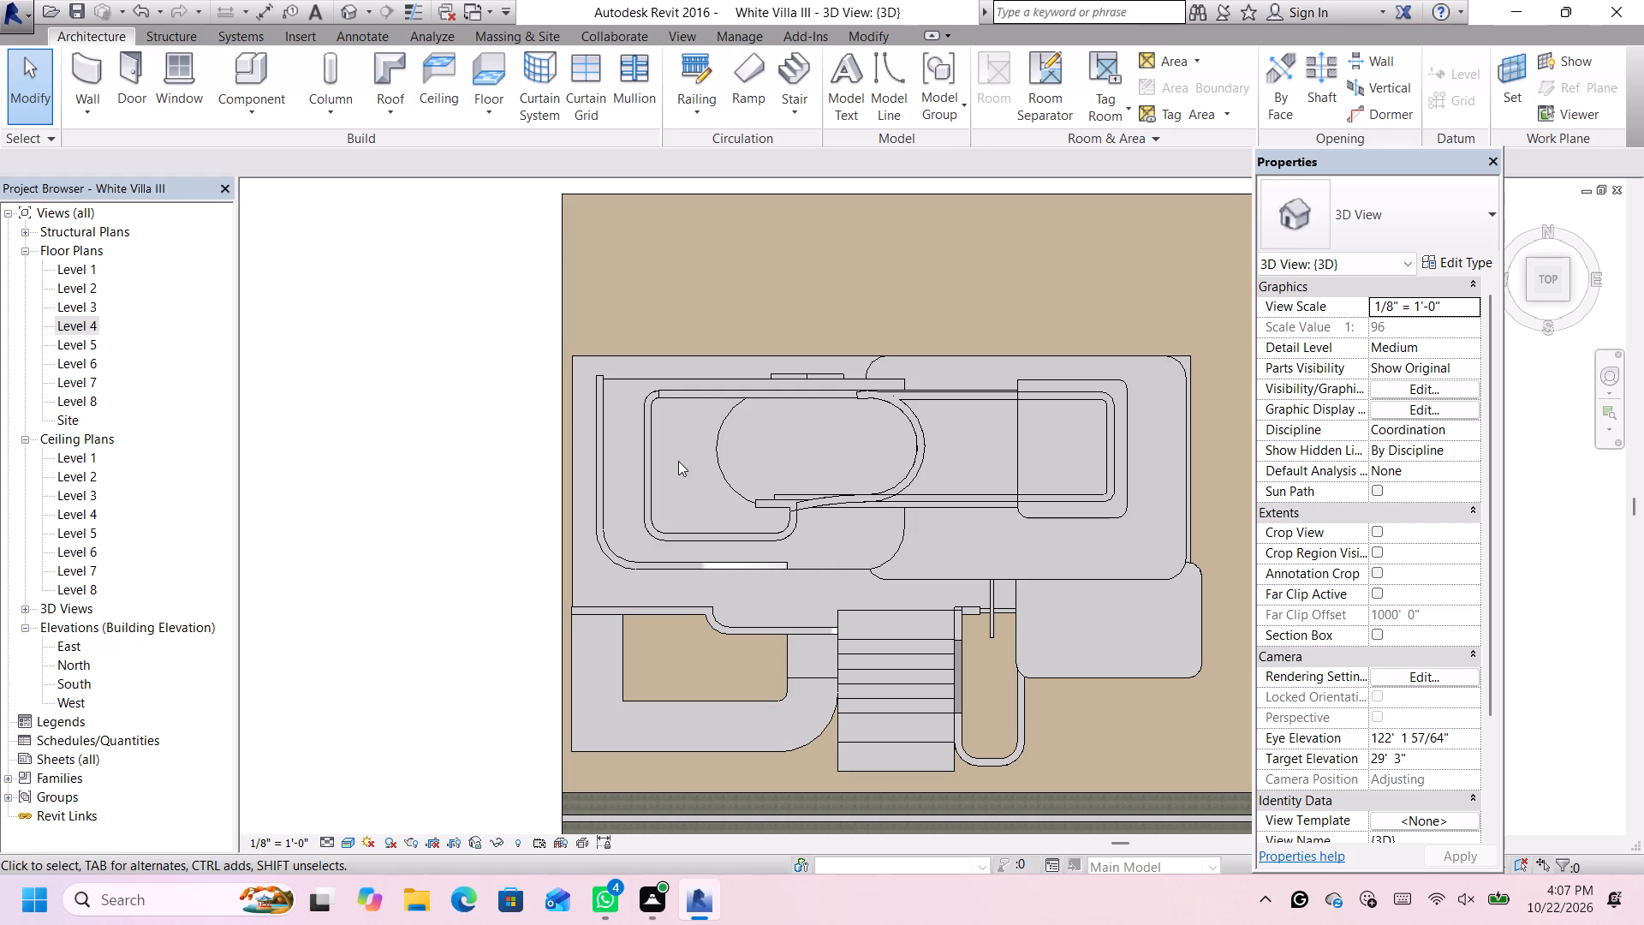
scroll(703, 455, "down", 3)
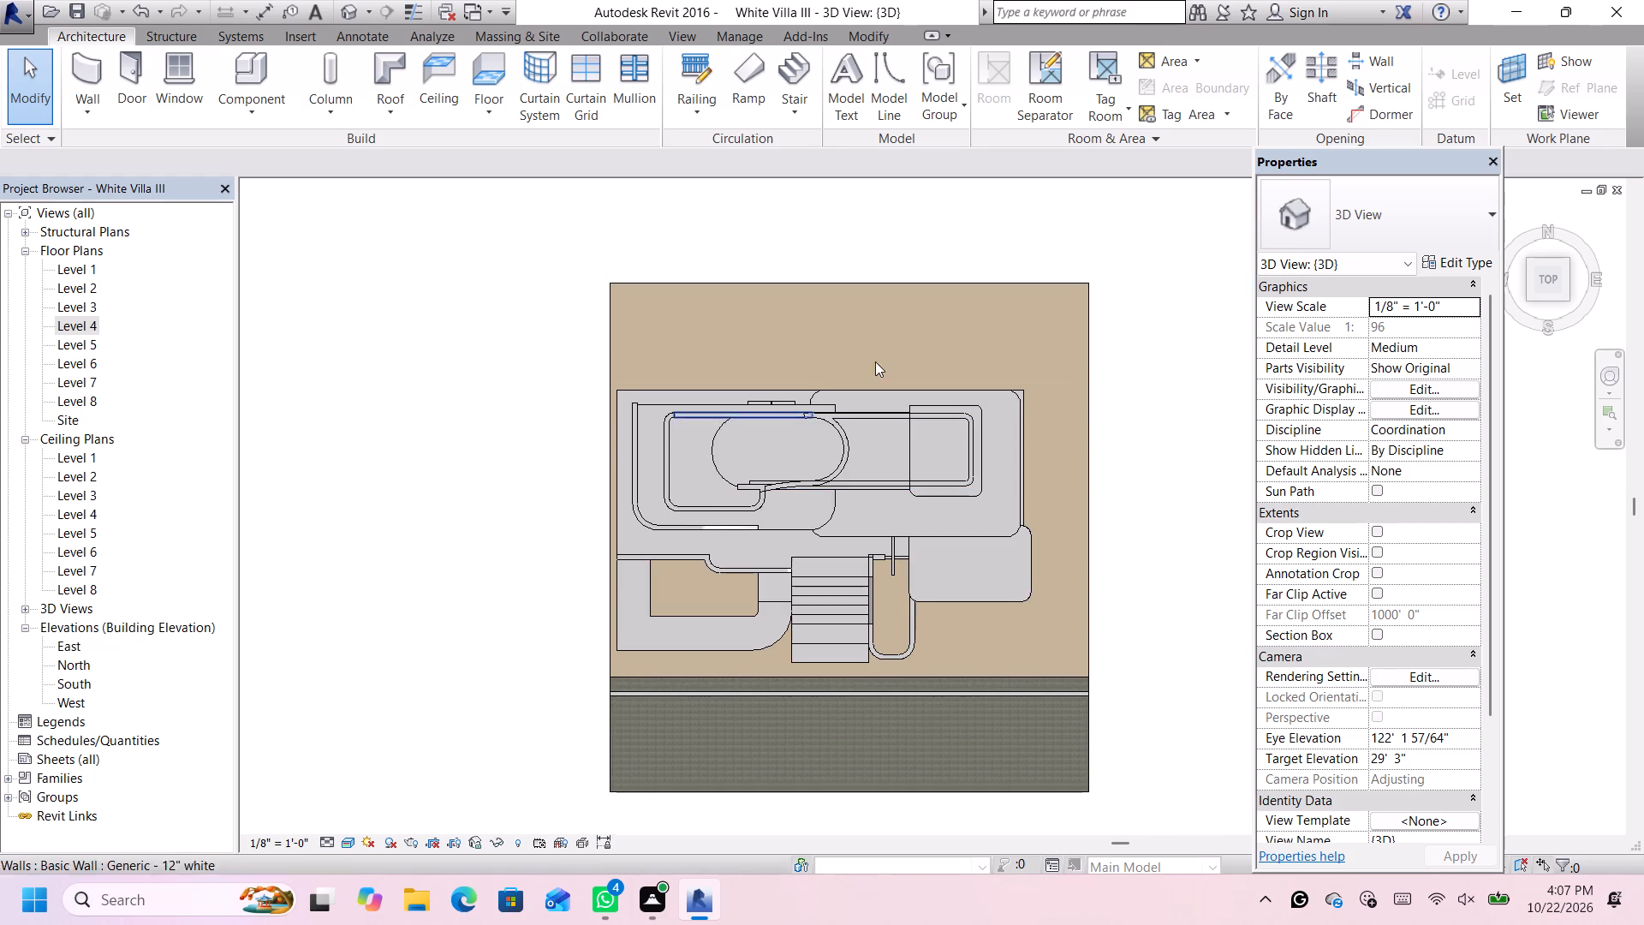
Edit the profile of the tall Level 4 front wall in the front view, offsetting a copy of its bottom line 1' 6" upward.
left_click(1546, 296)
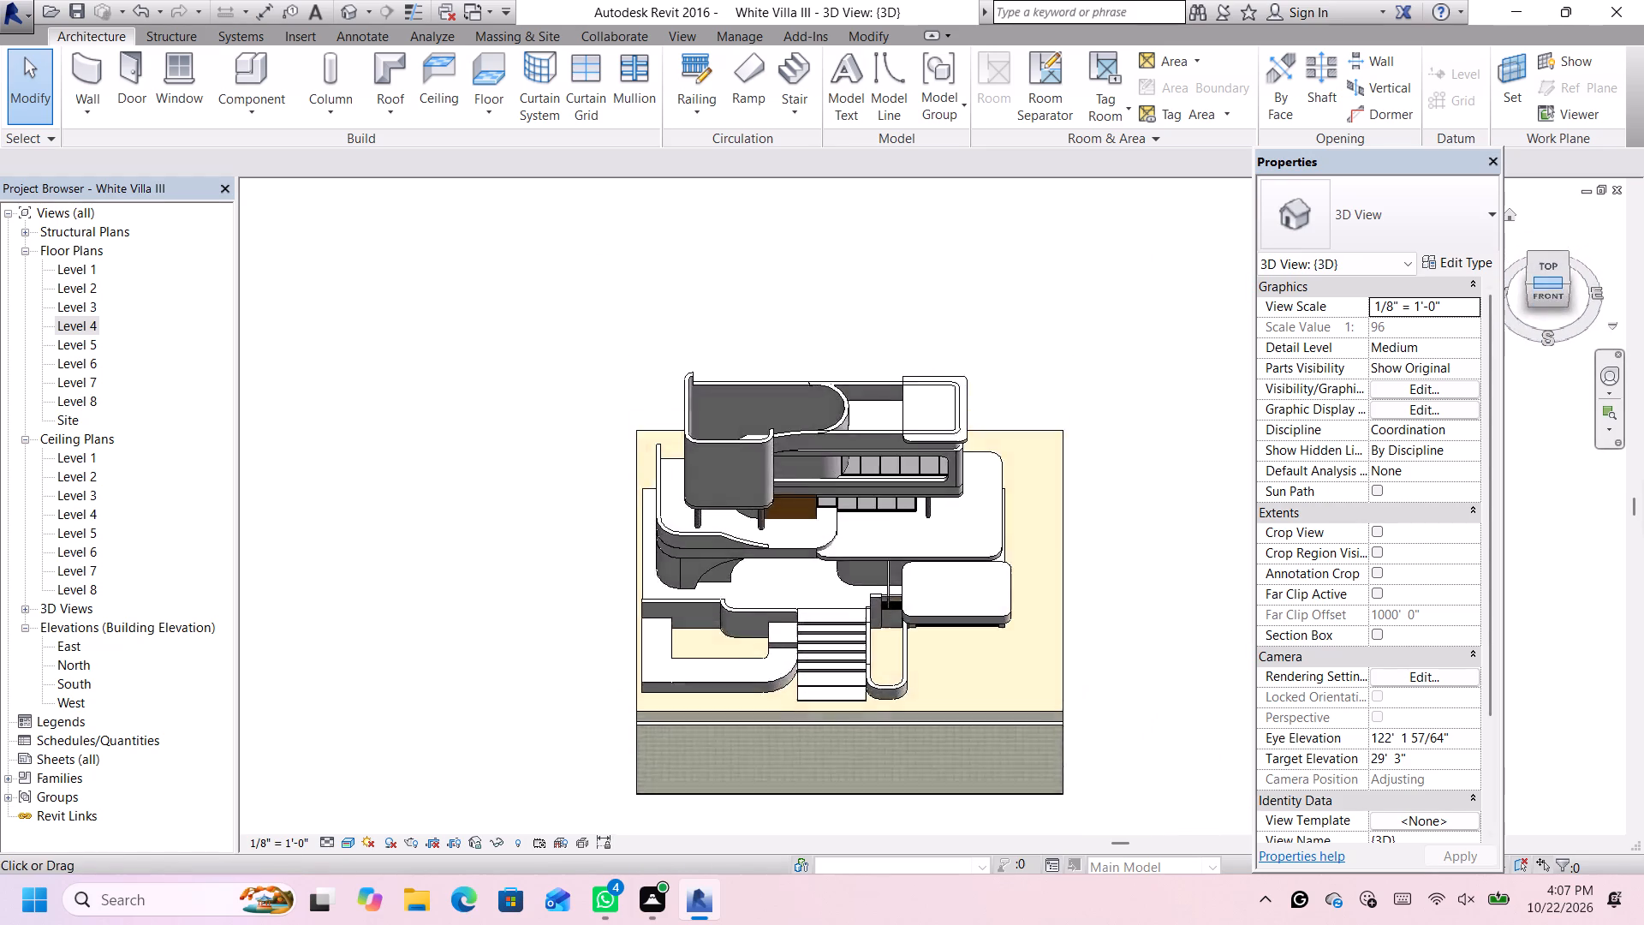
left_click(1546, 298)
scroll(752, 421, "up", 5)
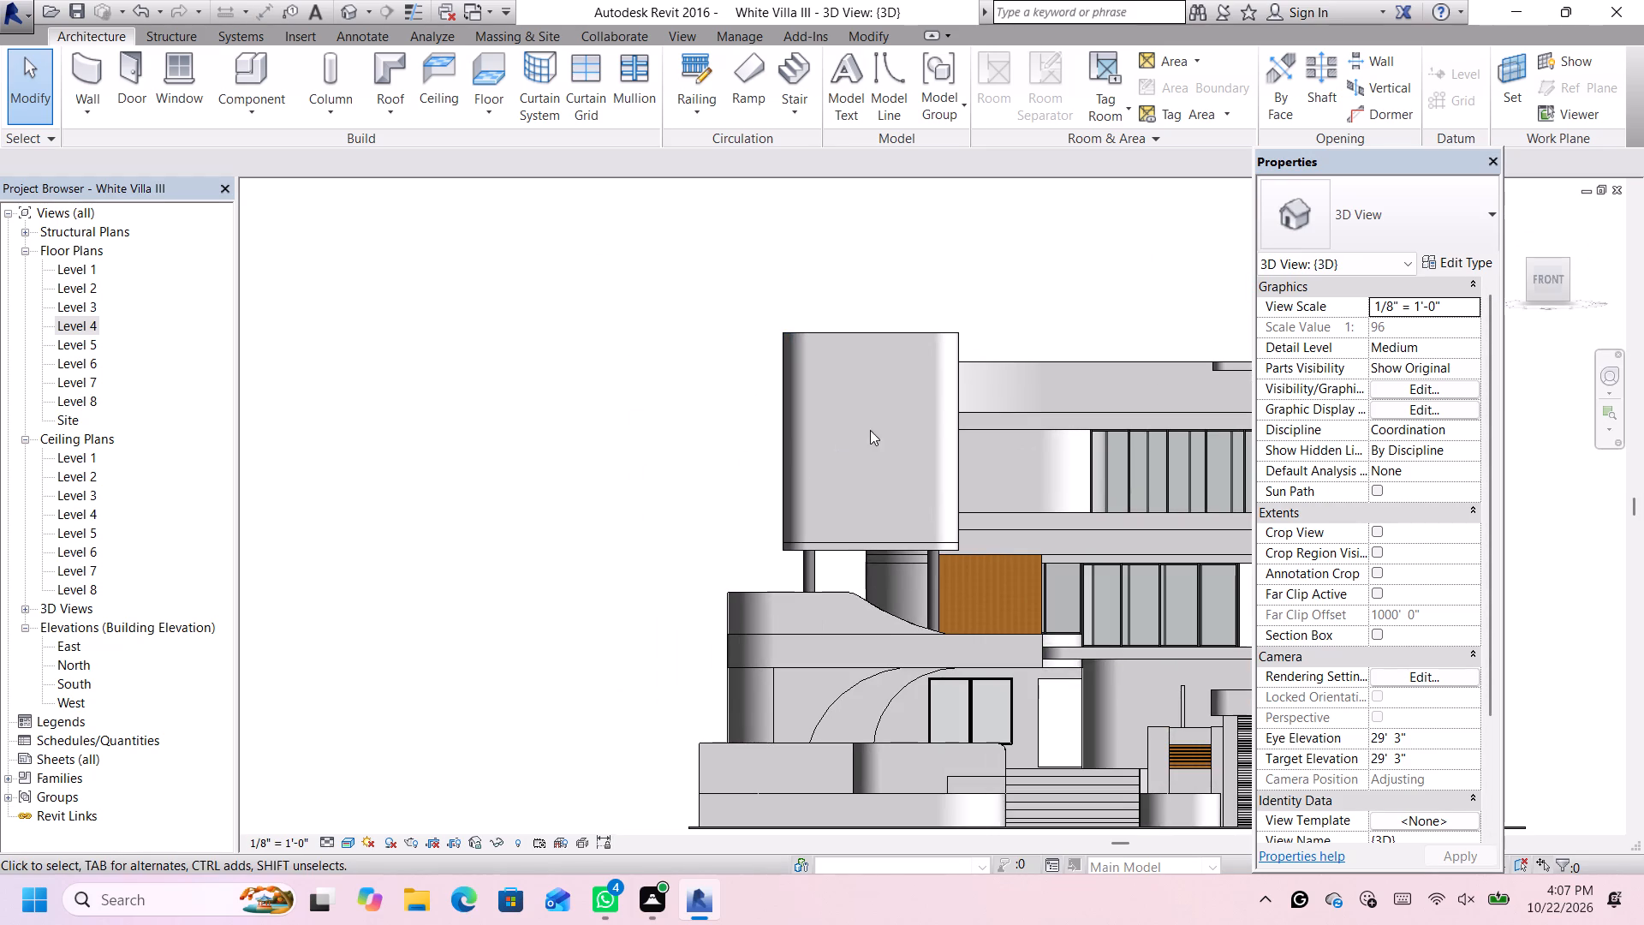
scroll(809, 391, "up", 1)
left_click(882, 331)
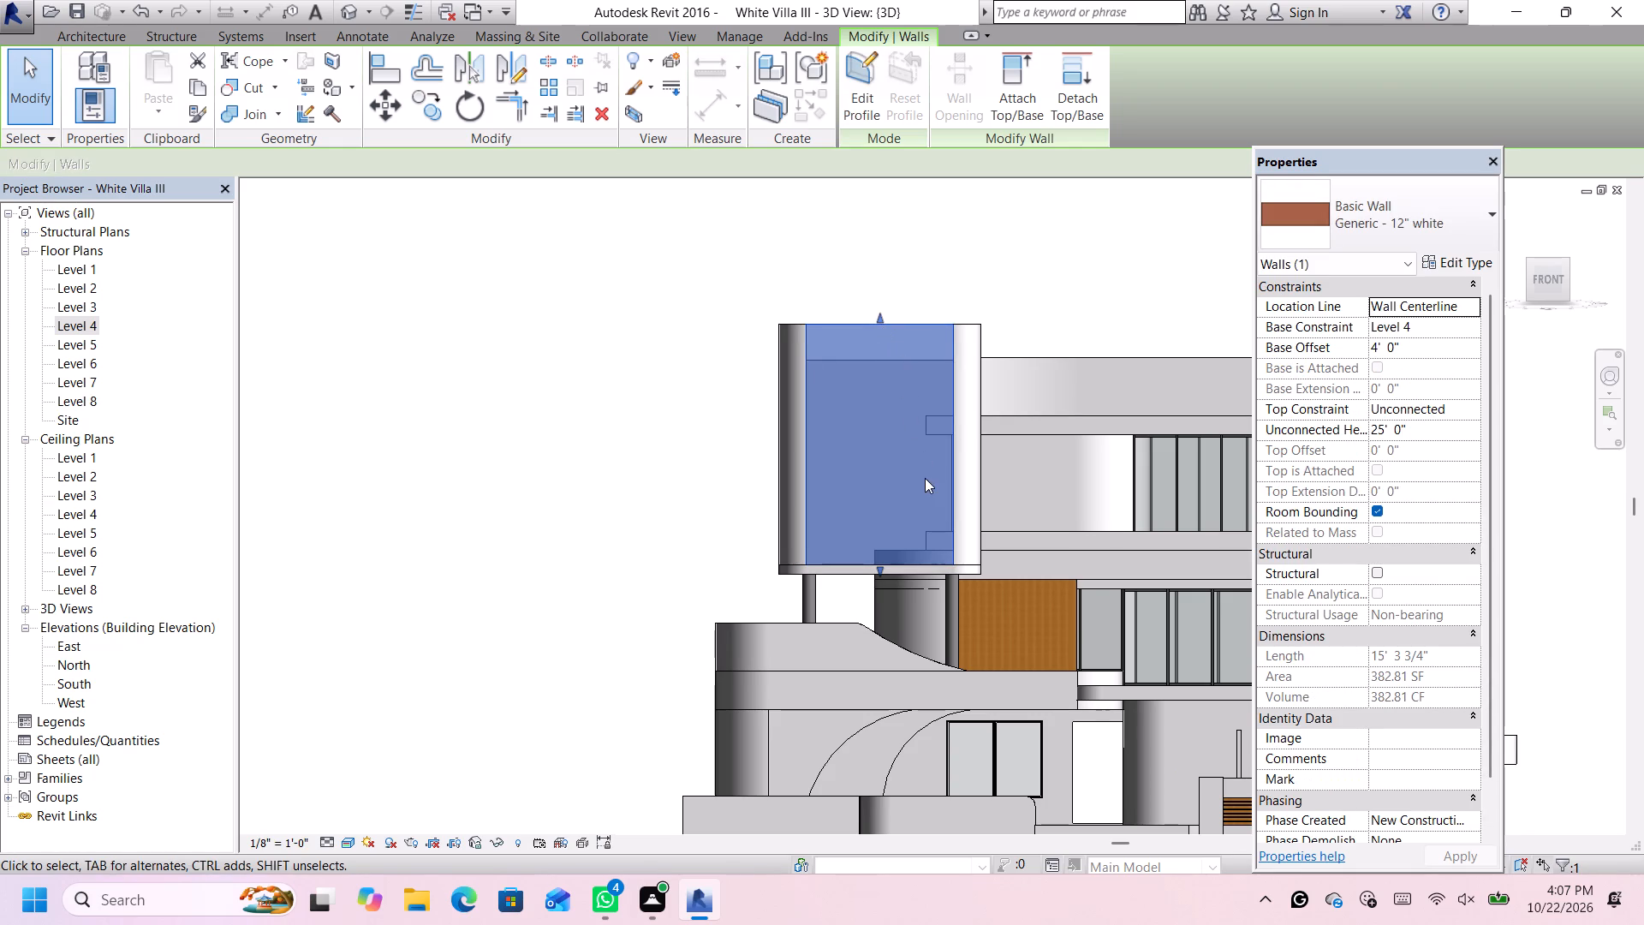
scroll(925, 478, "up", 3)
left_click(866, 75)
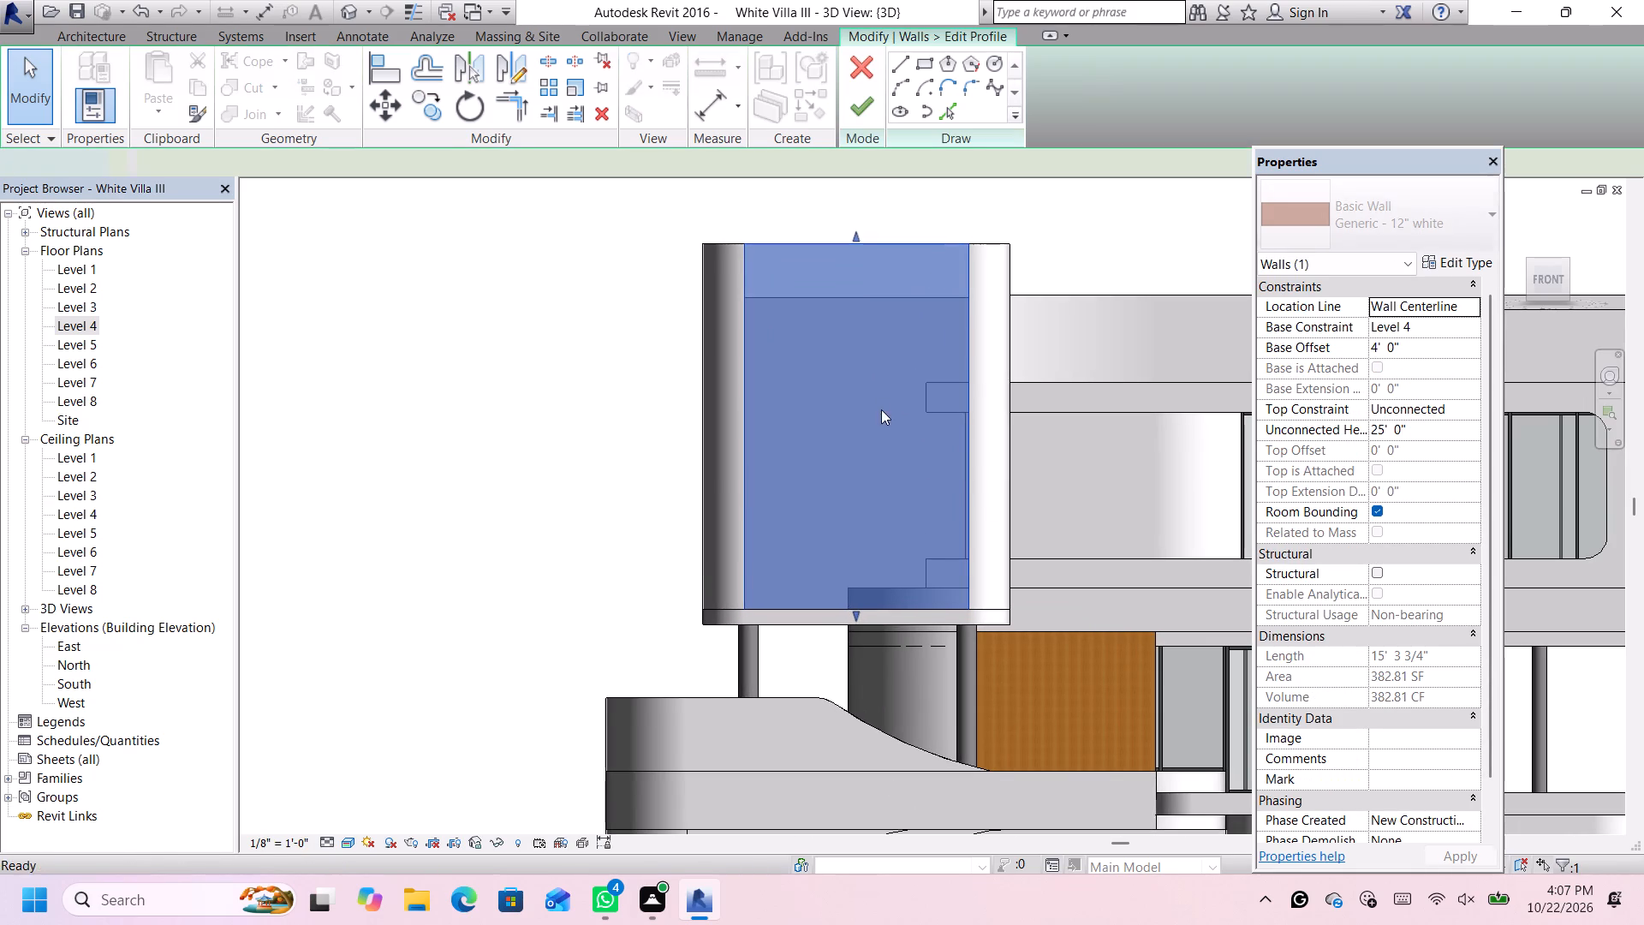
scroll(888, 561, "up", 3)
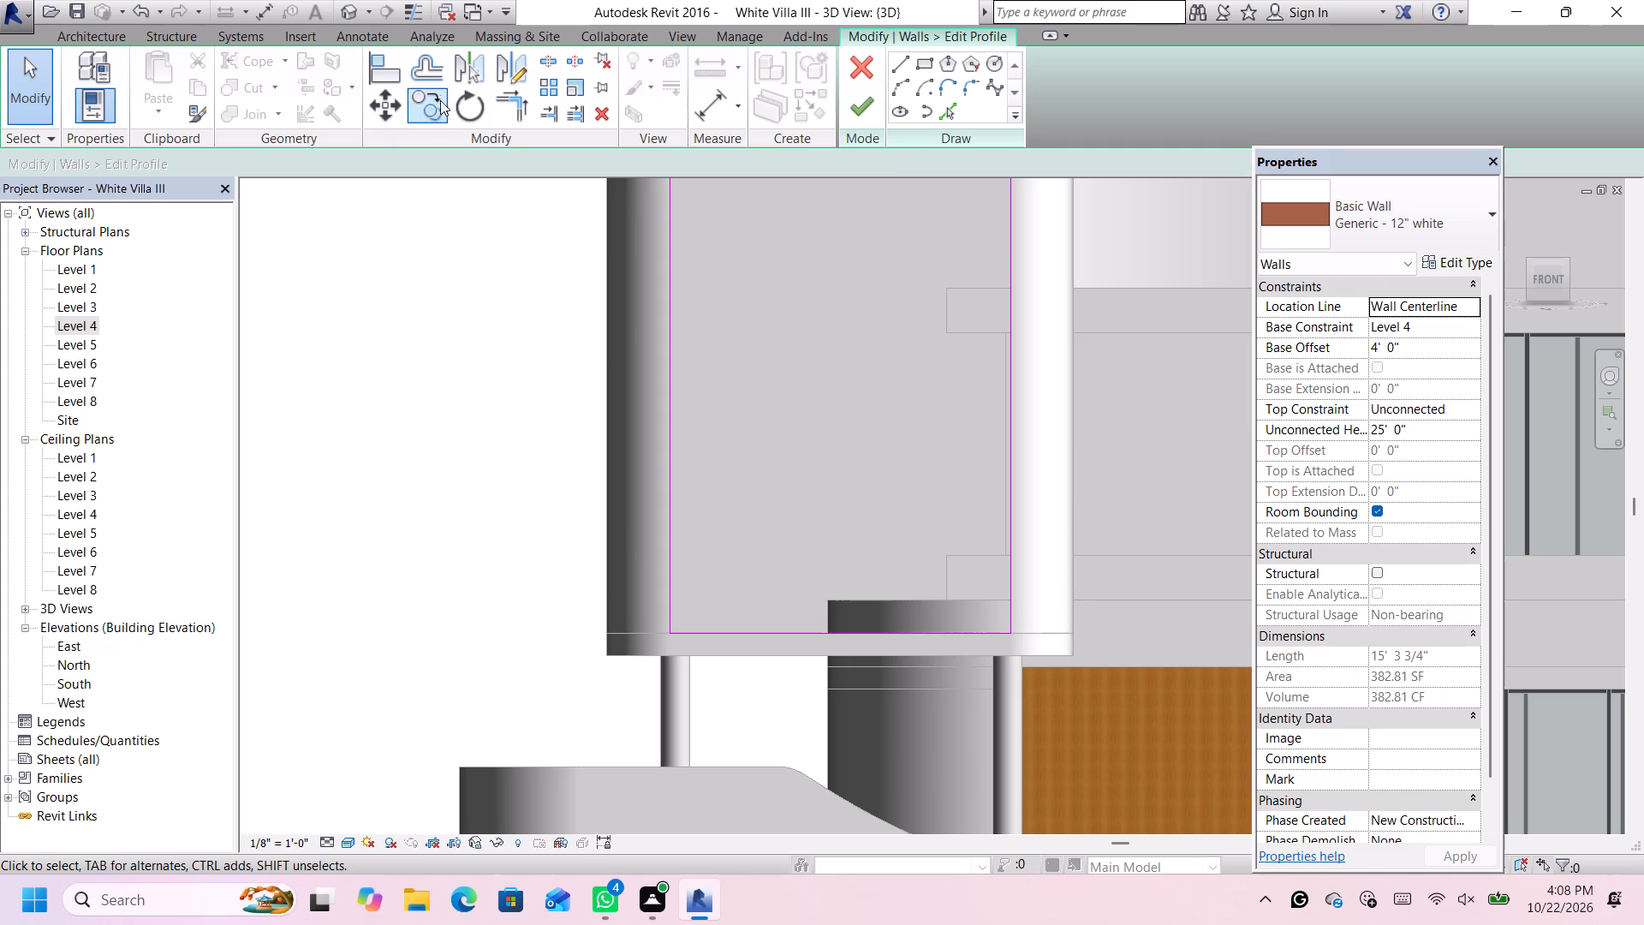
left_click(431, 69)
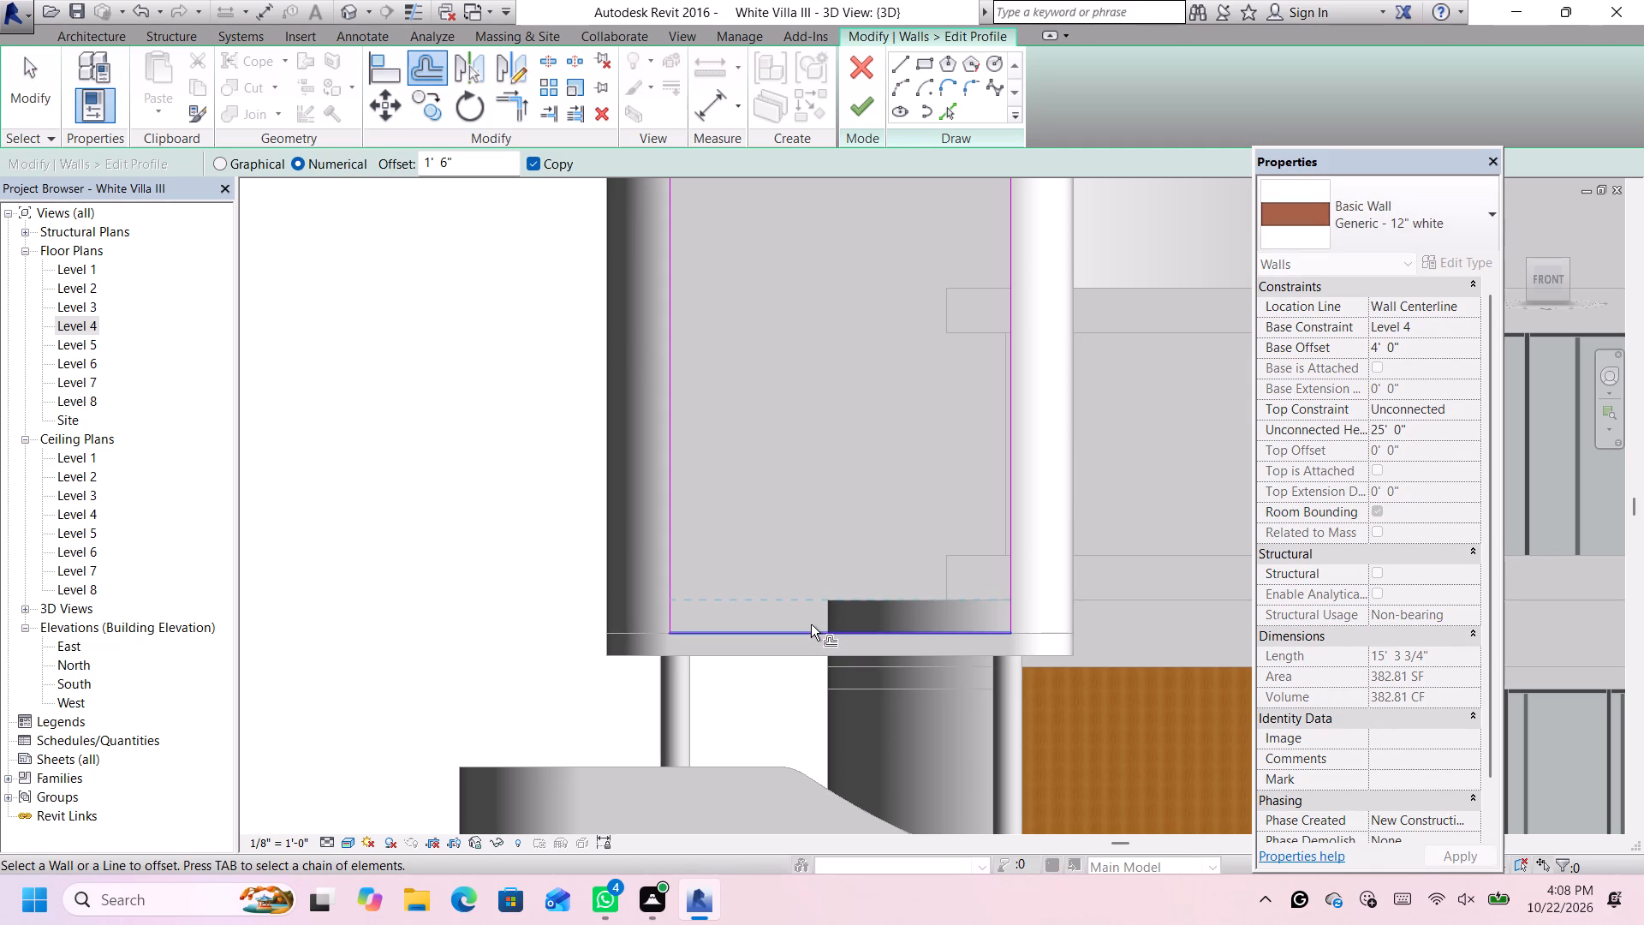
left_click(811, 624)
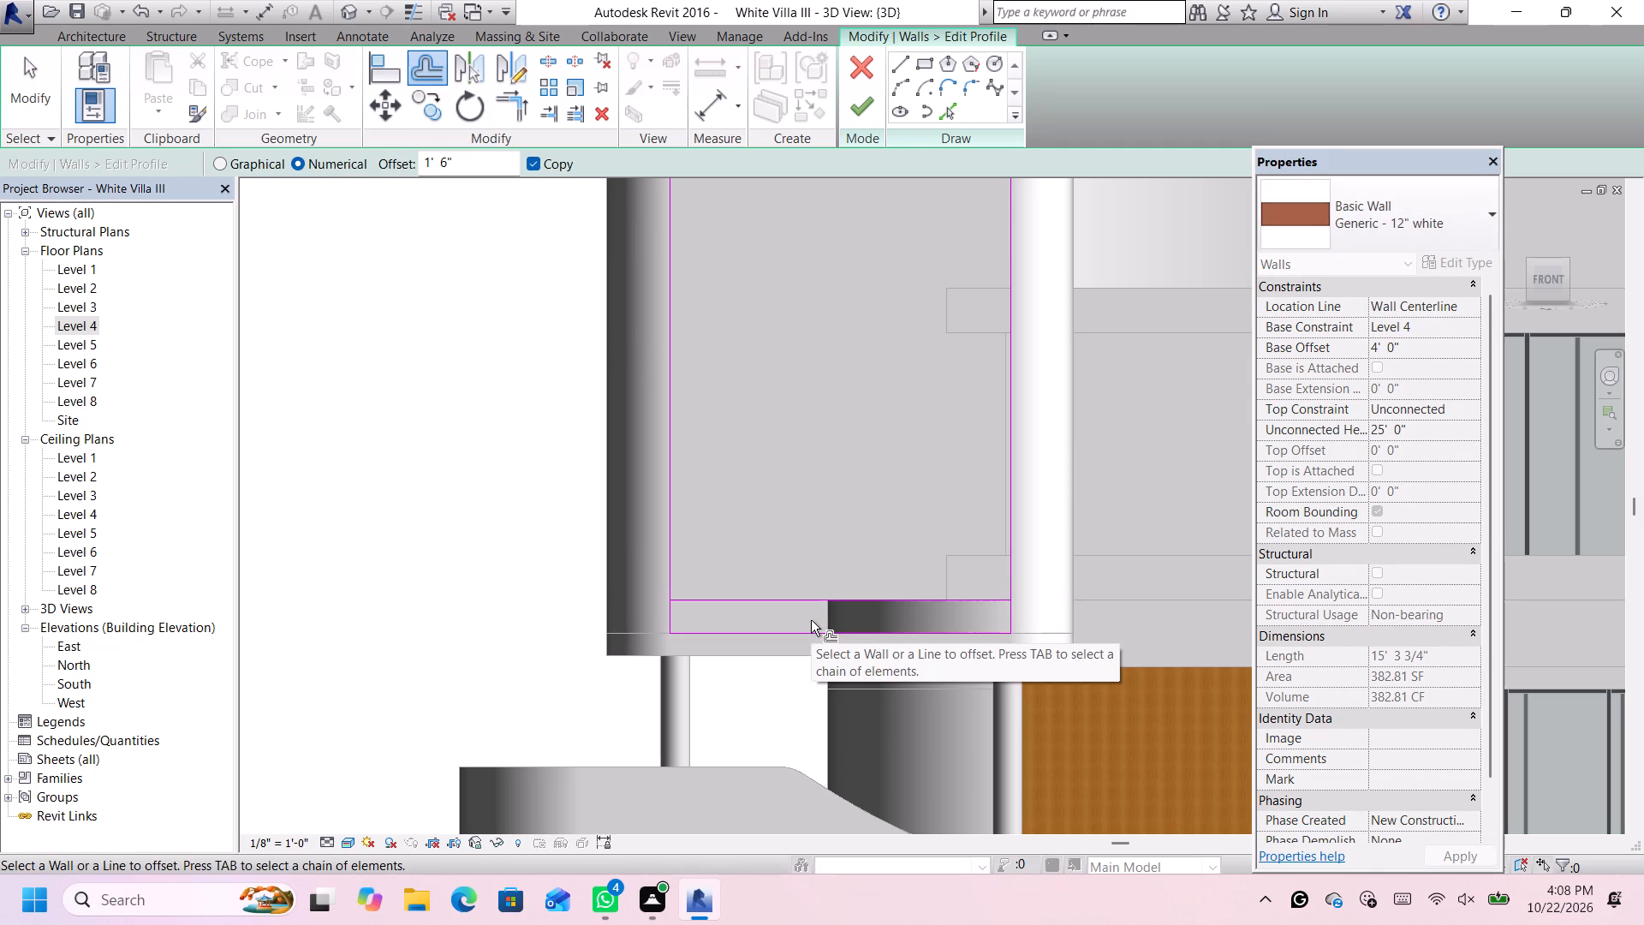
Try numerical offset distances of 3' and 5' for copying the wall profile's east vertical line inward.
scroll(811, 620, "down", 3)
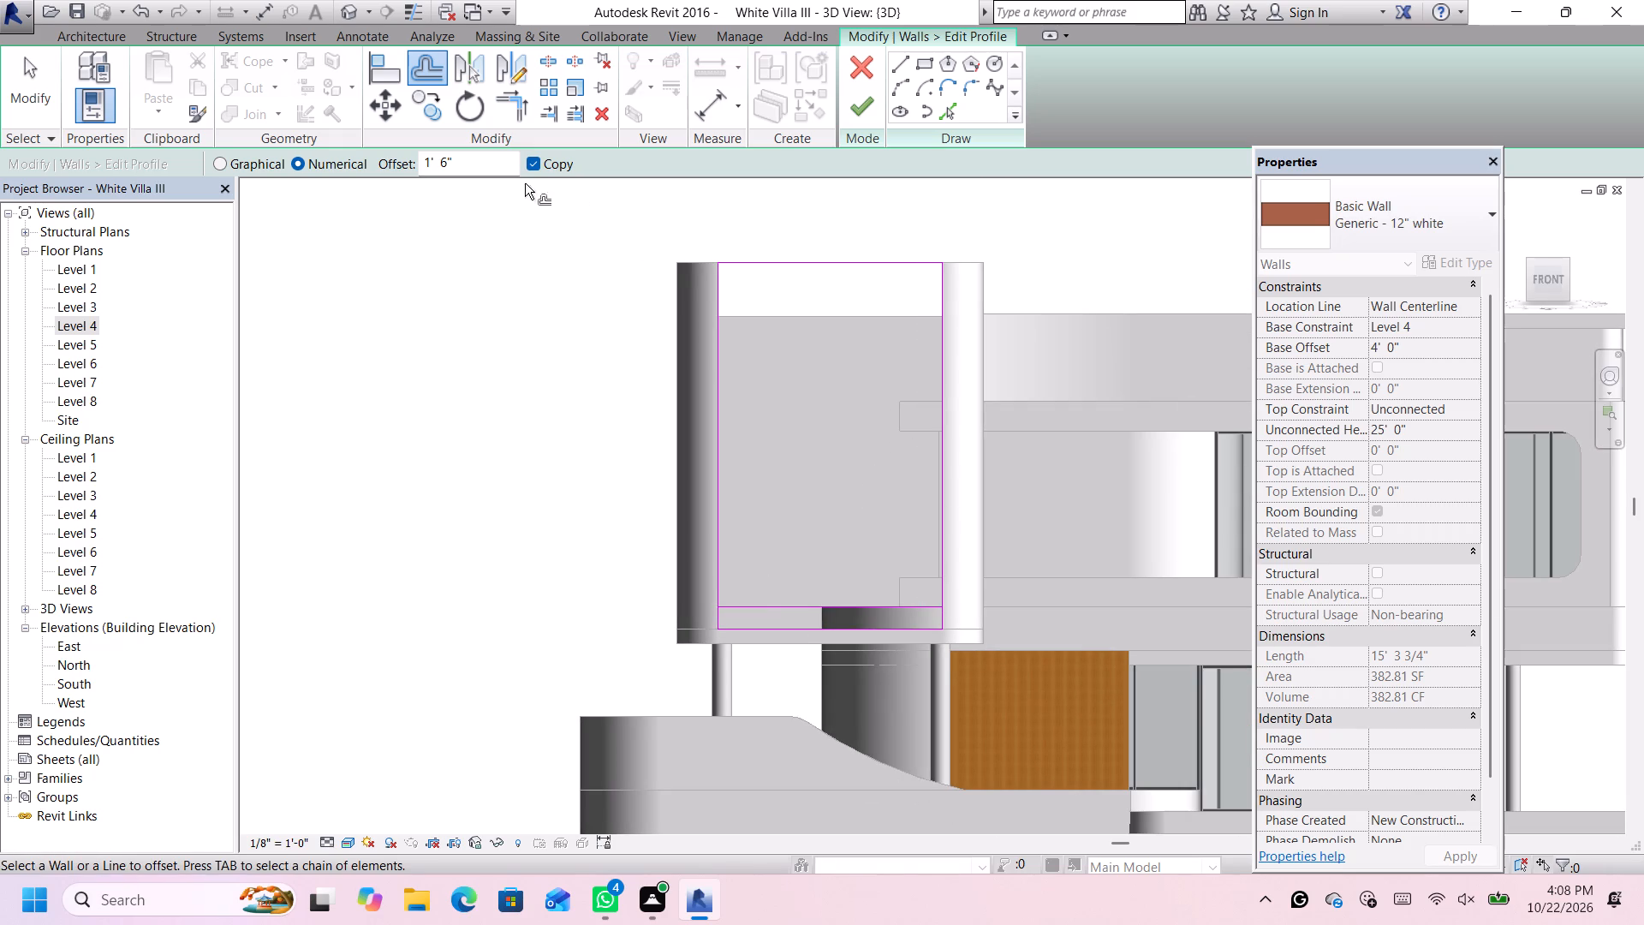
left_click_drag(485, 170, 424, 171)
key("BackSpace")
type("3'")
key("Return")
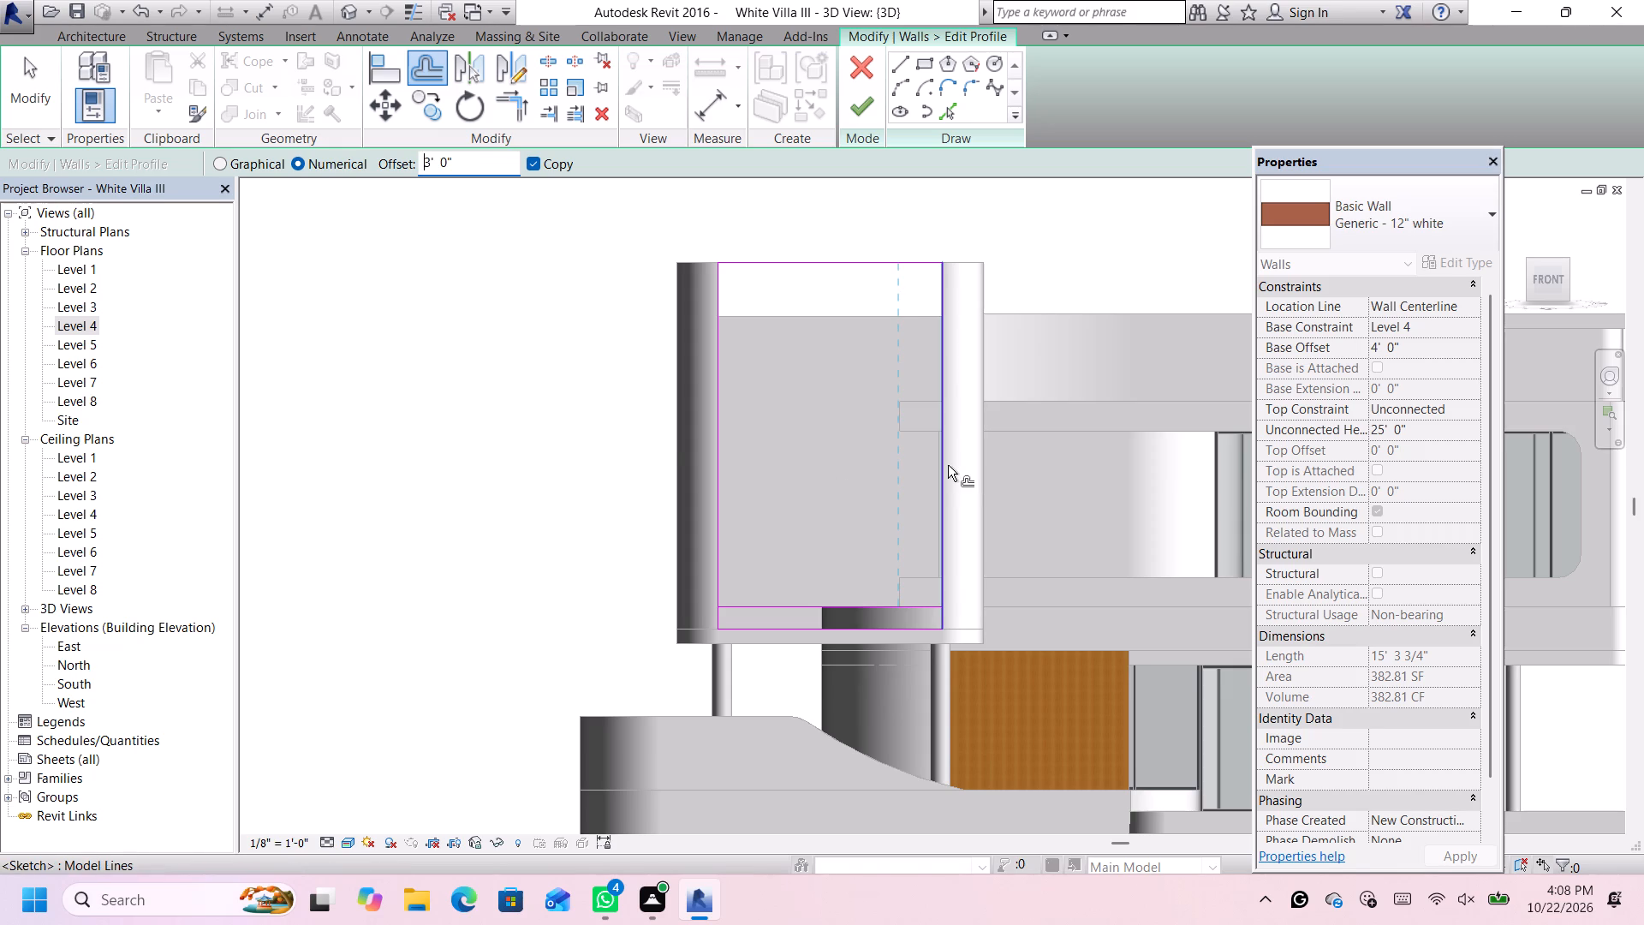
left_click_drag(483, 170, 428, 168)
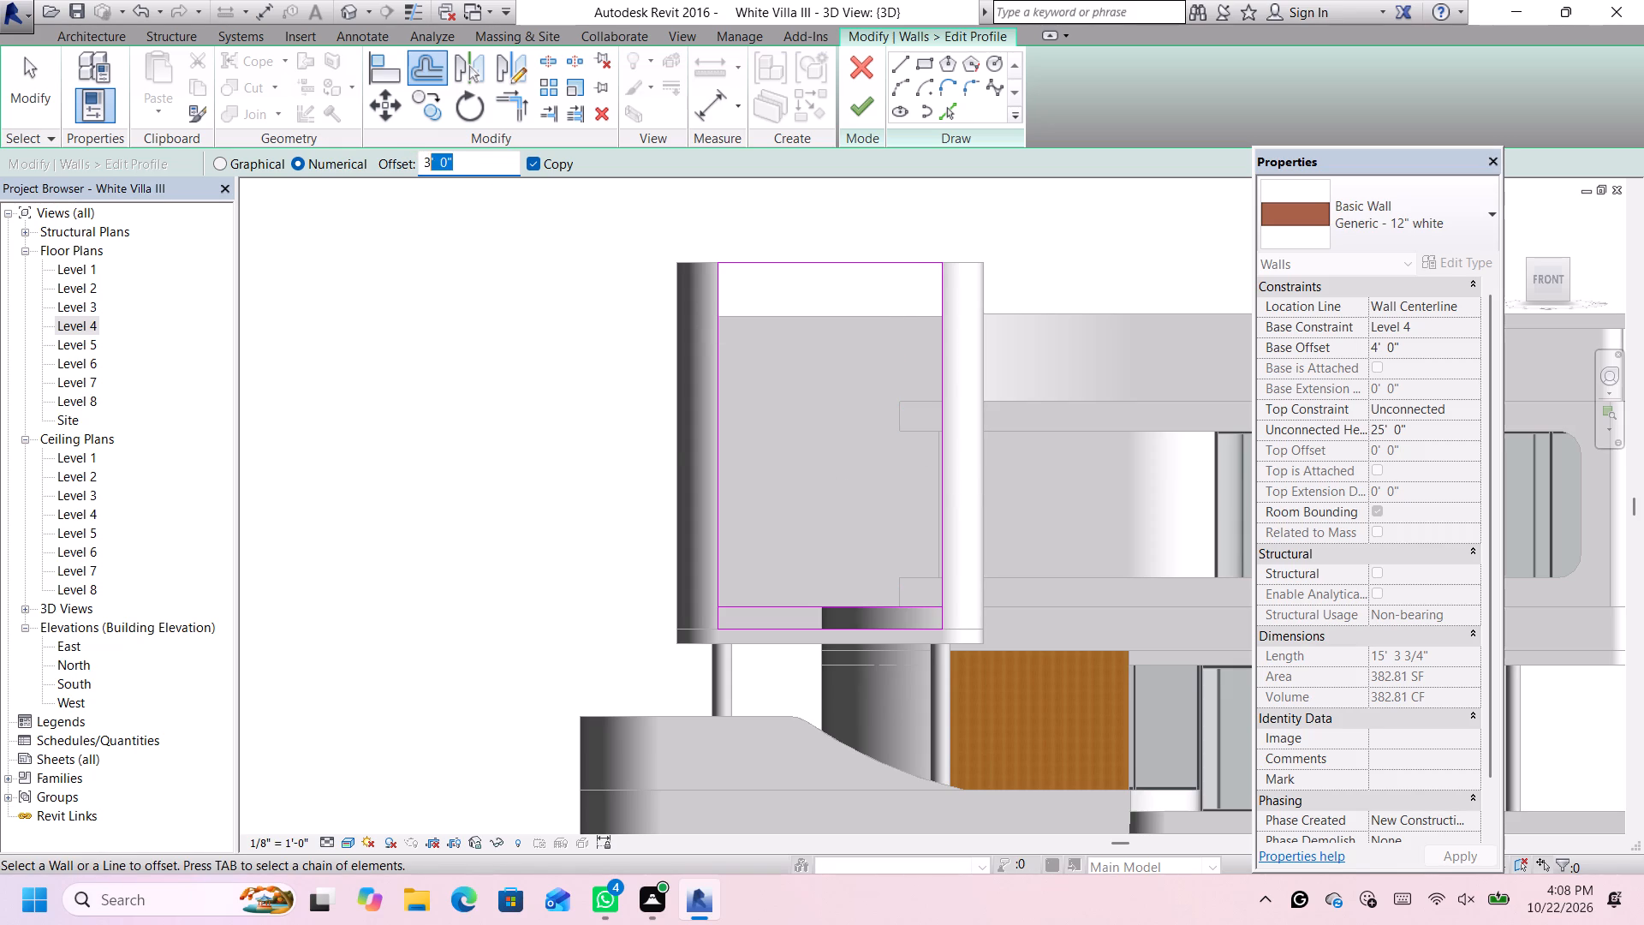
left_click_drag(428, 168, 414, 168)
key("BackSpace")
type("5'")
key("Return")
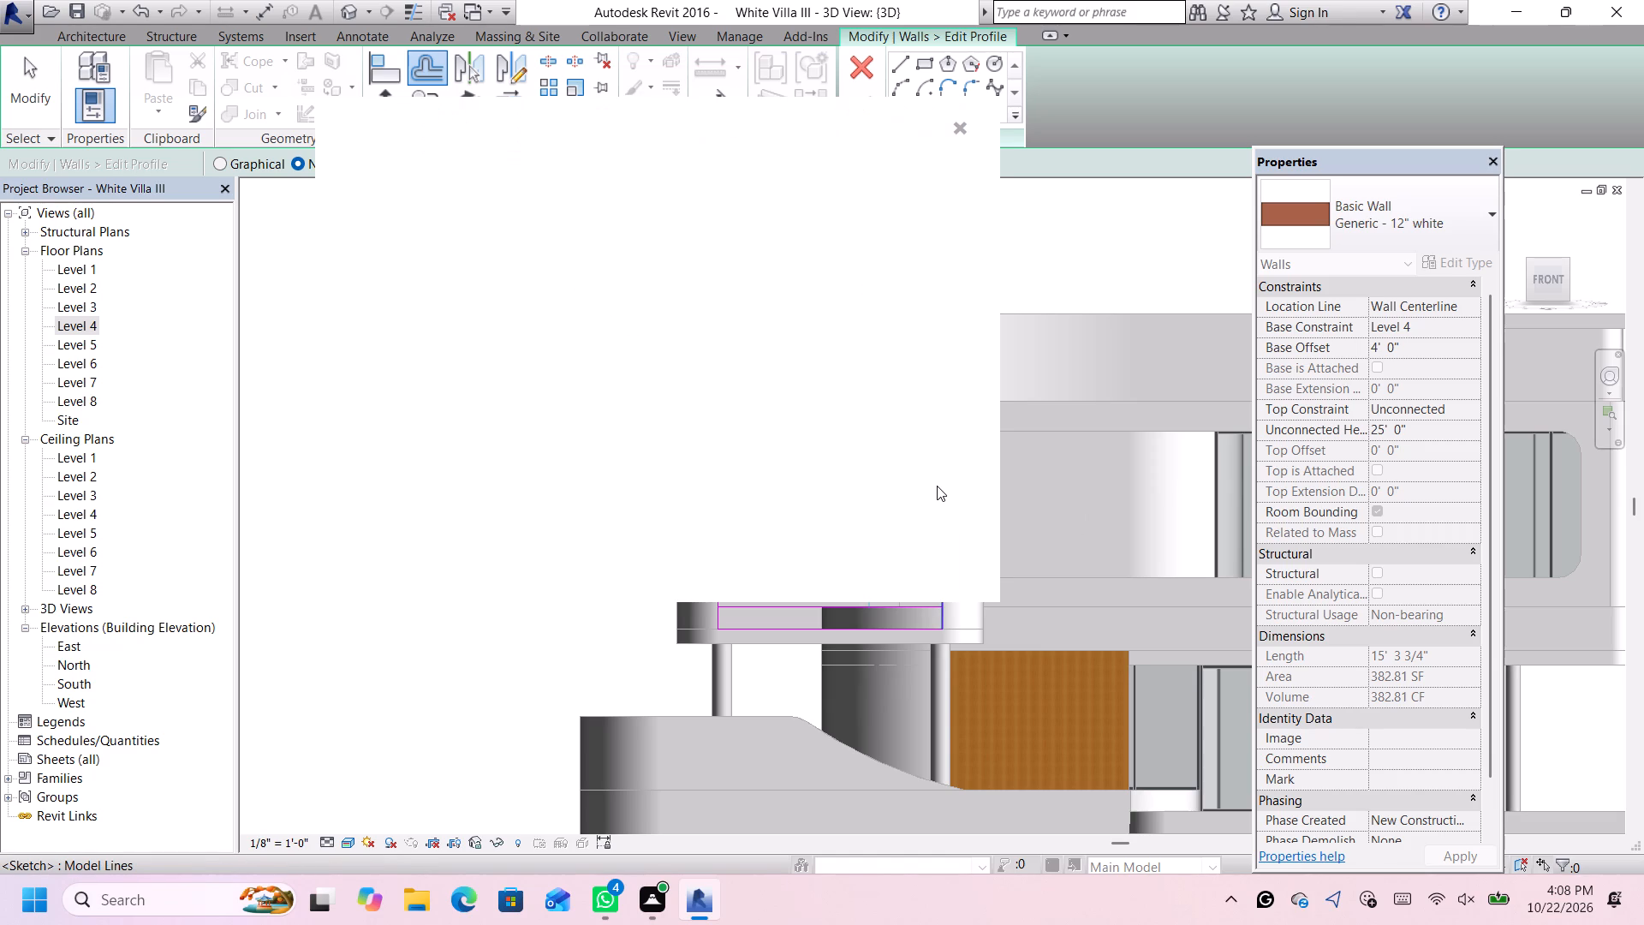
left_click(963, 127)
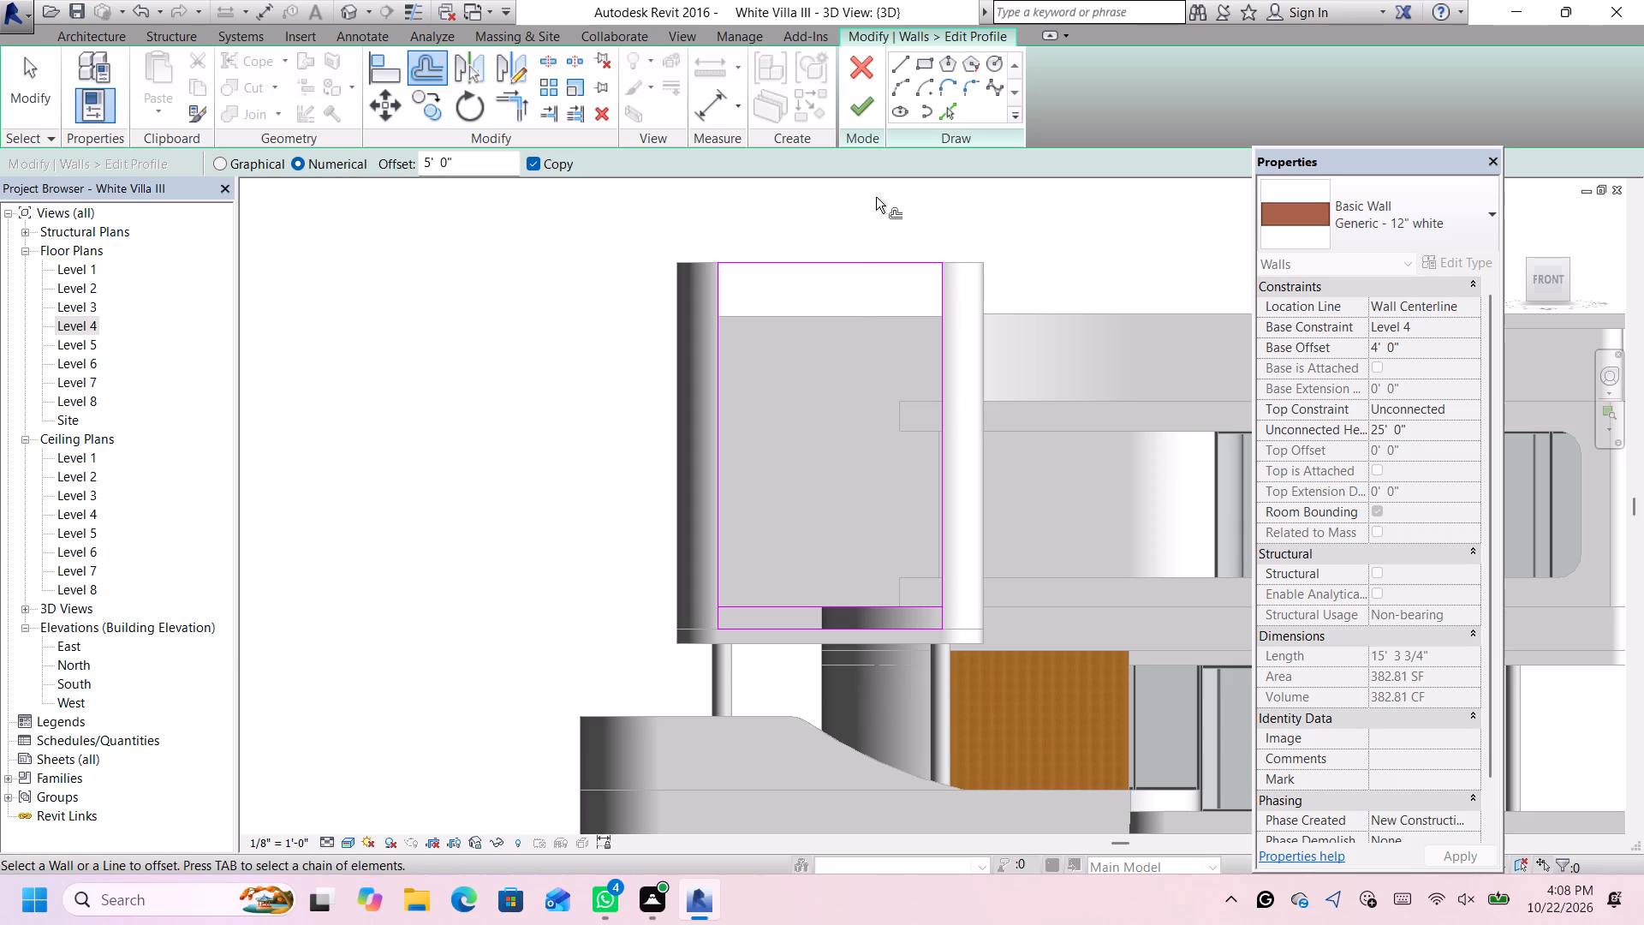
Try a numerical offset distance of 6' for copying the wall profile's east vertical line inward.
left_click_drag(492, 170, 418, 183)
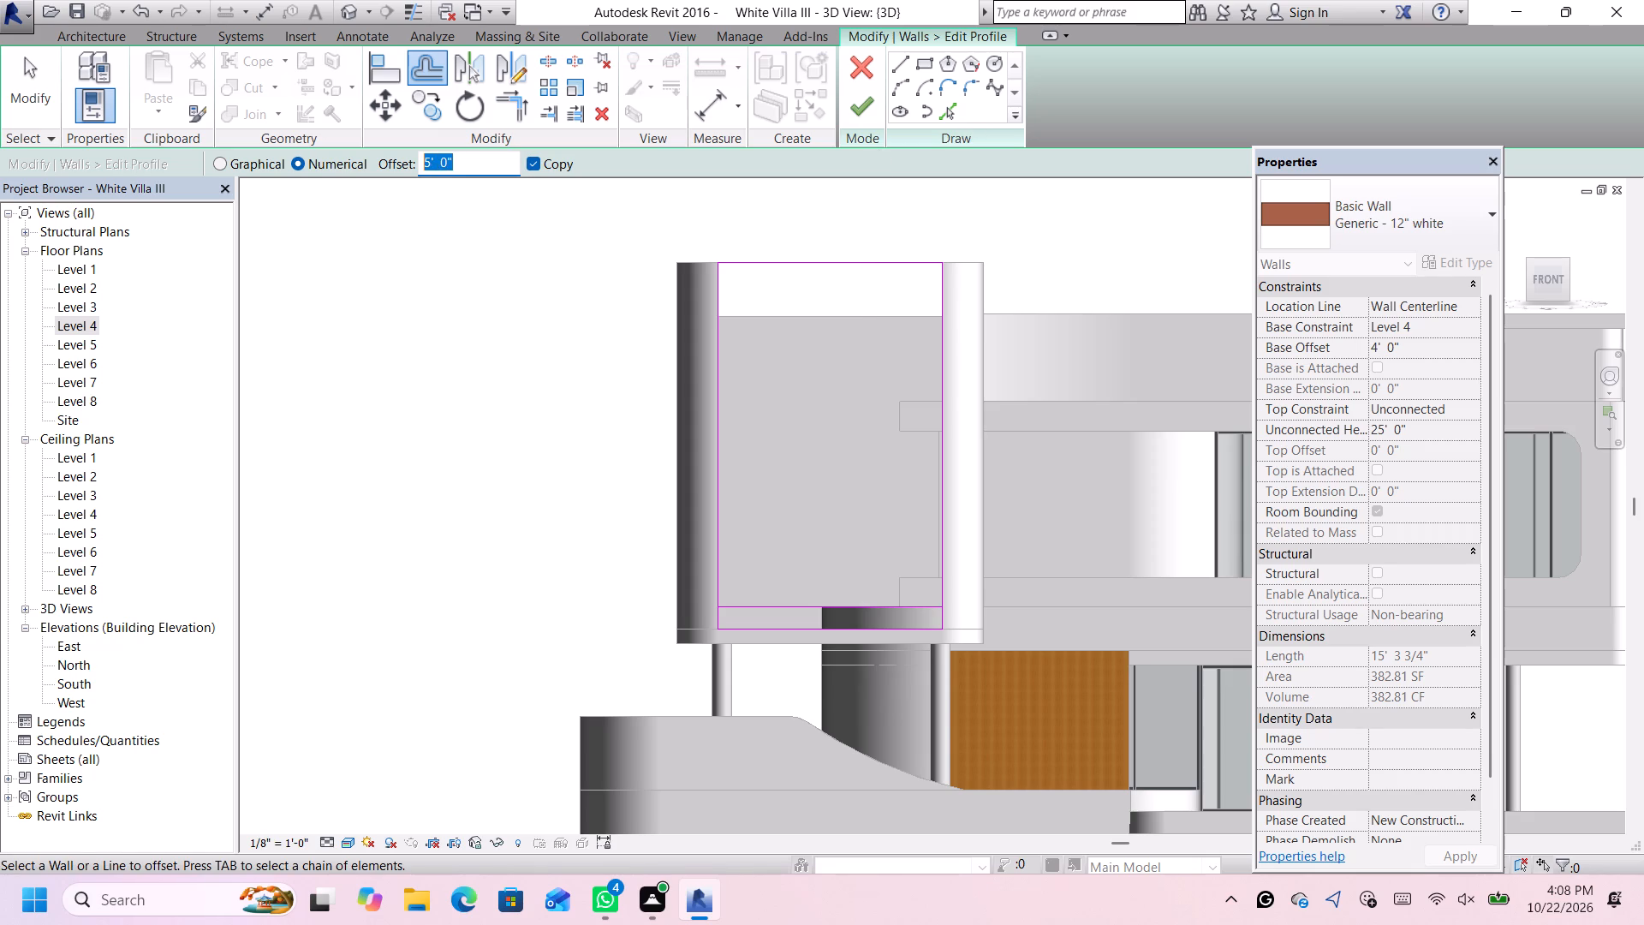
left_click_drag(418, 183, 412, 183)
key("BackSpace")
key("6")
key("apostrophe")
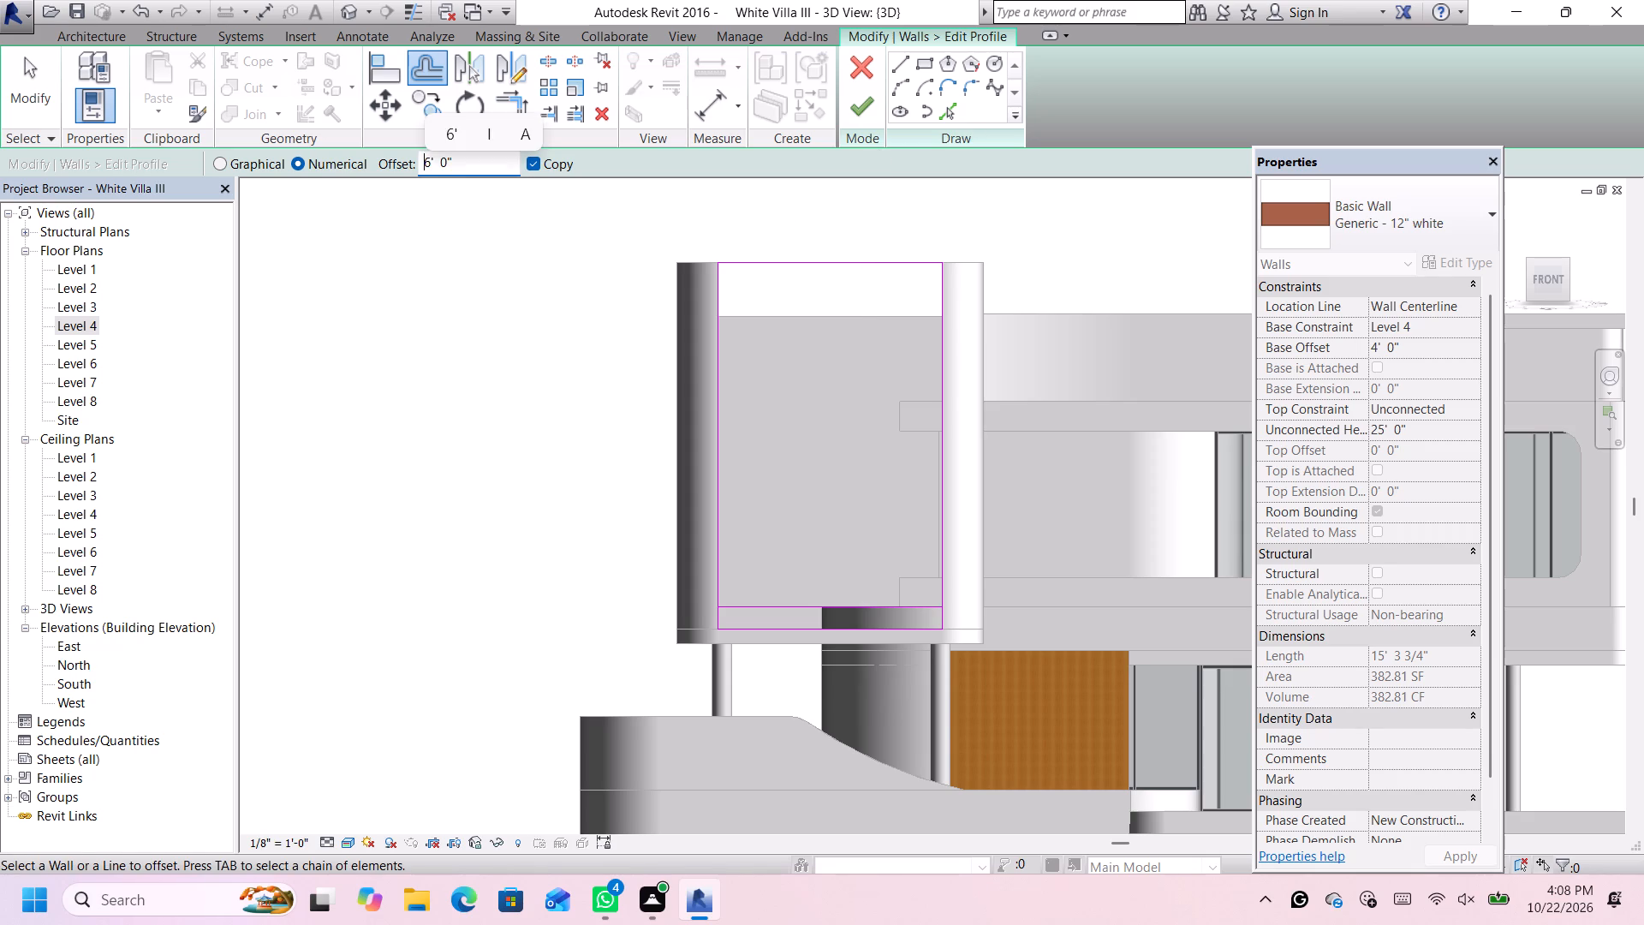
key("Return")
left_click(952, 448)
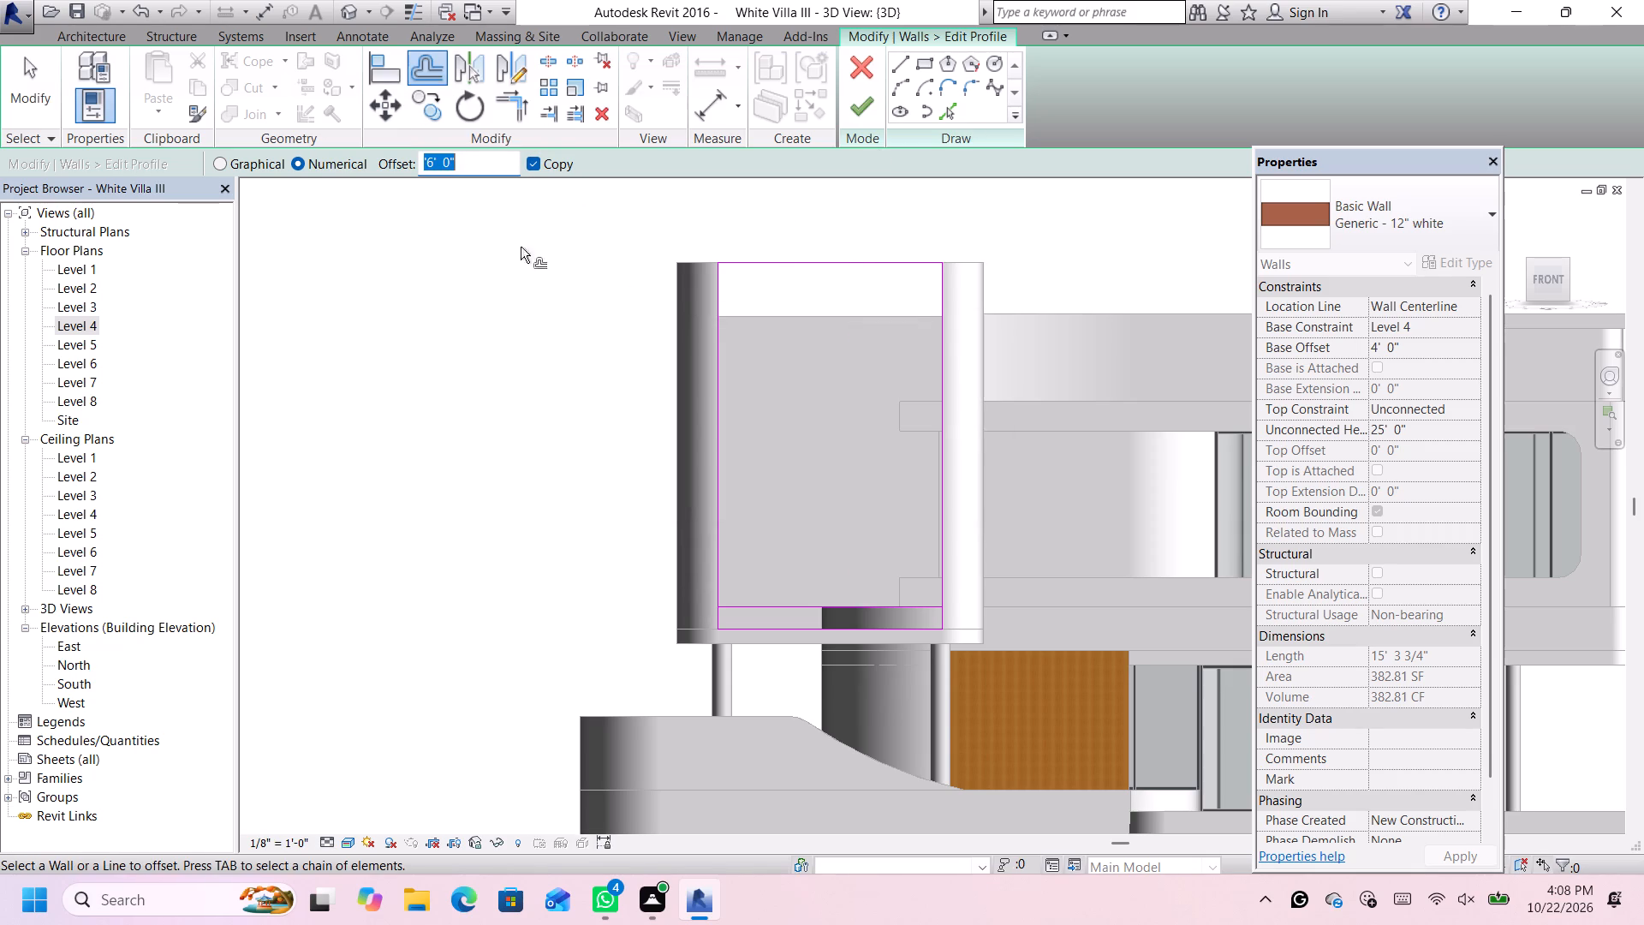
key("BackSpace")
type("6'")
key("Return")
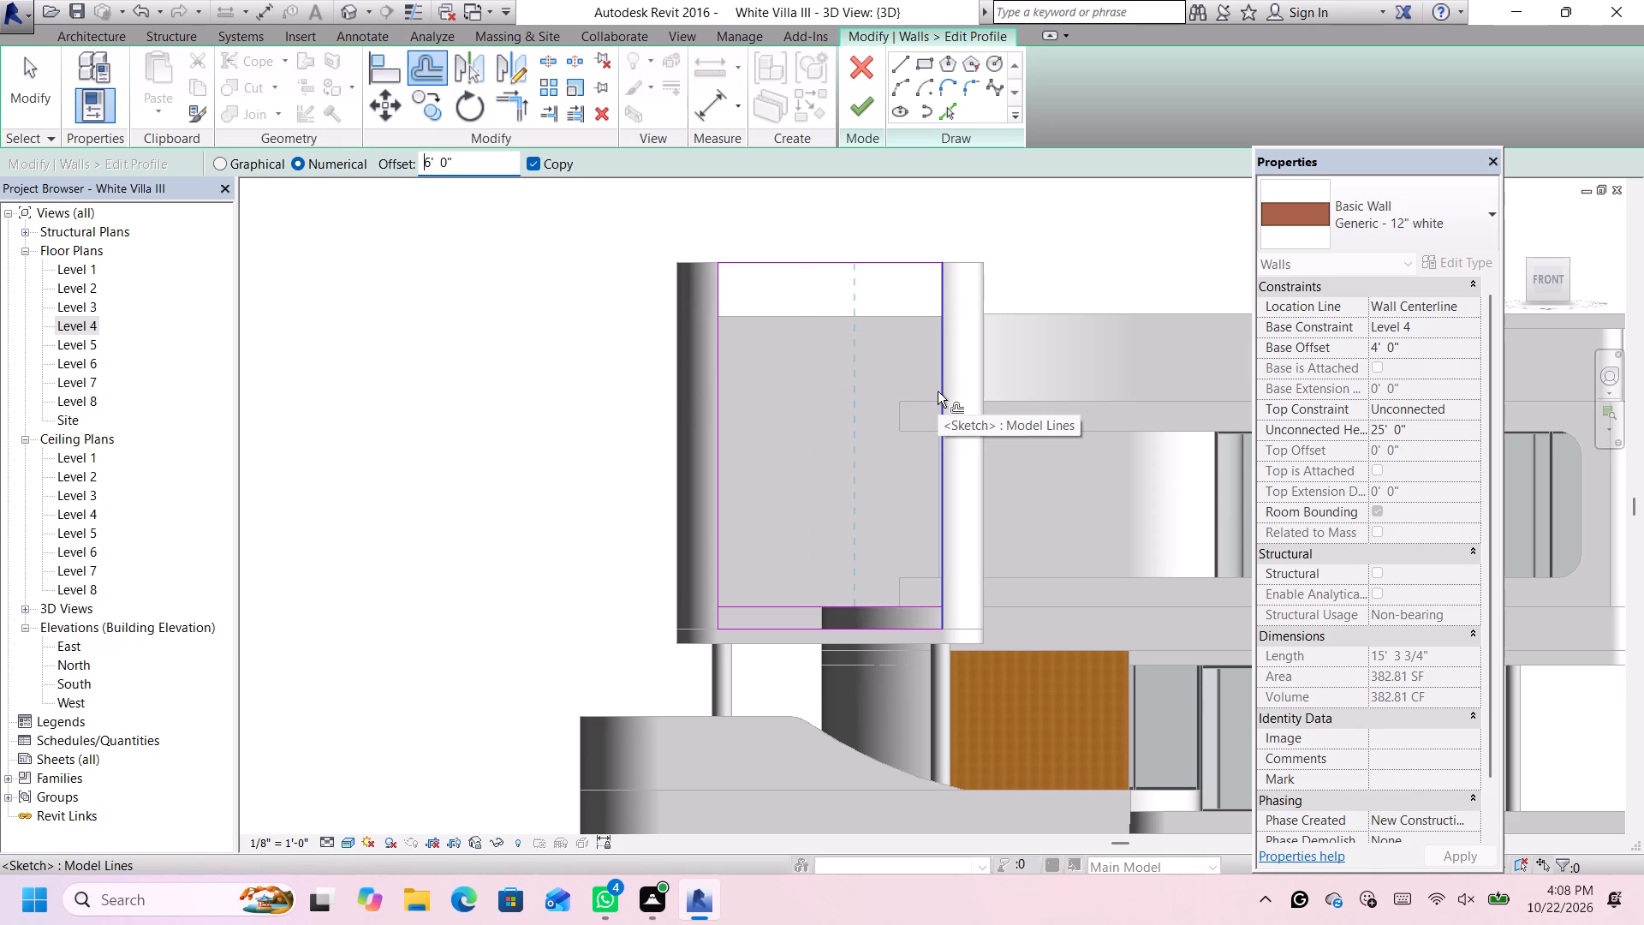
Offset a copy of the wall profile's east vertical line 7' inward.
left_click_drag(469, 167, 412, 164)
key("BackSpace")
key("7")
key("apostrophe")
key("Return")
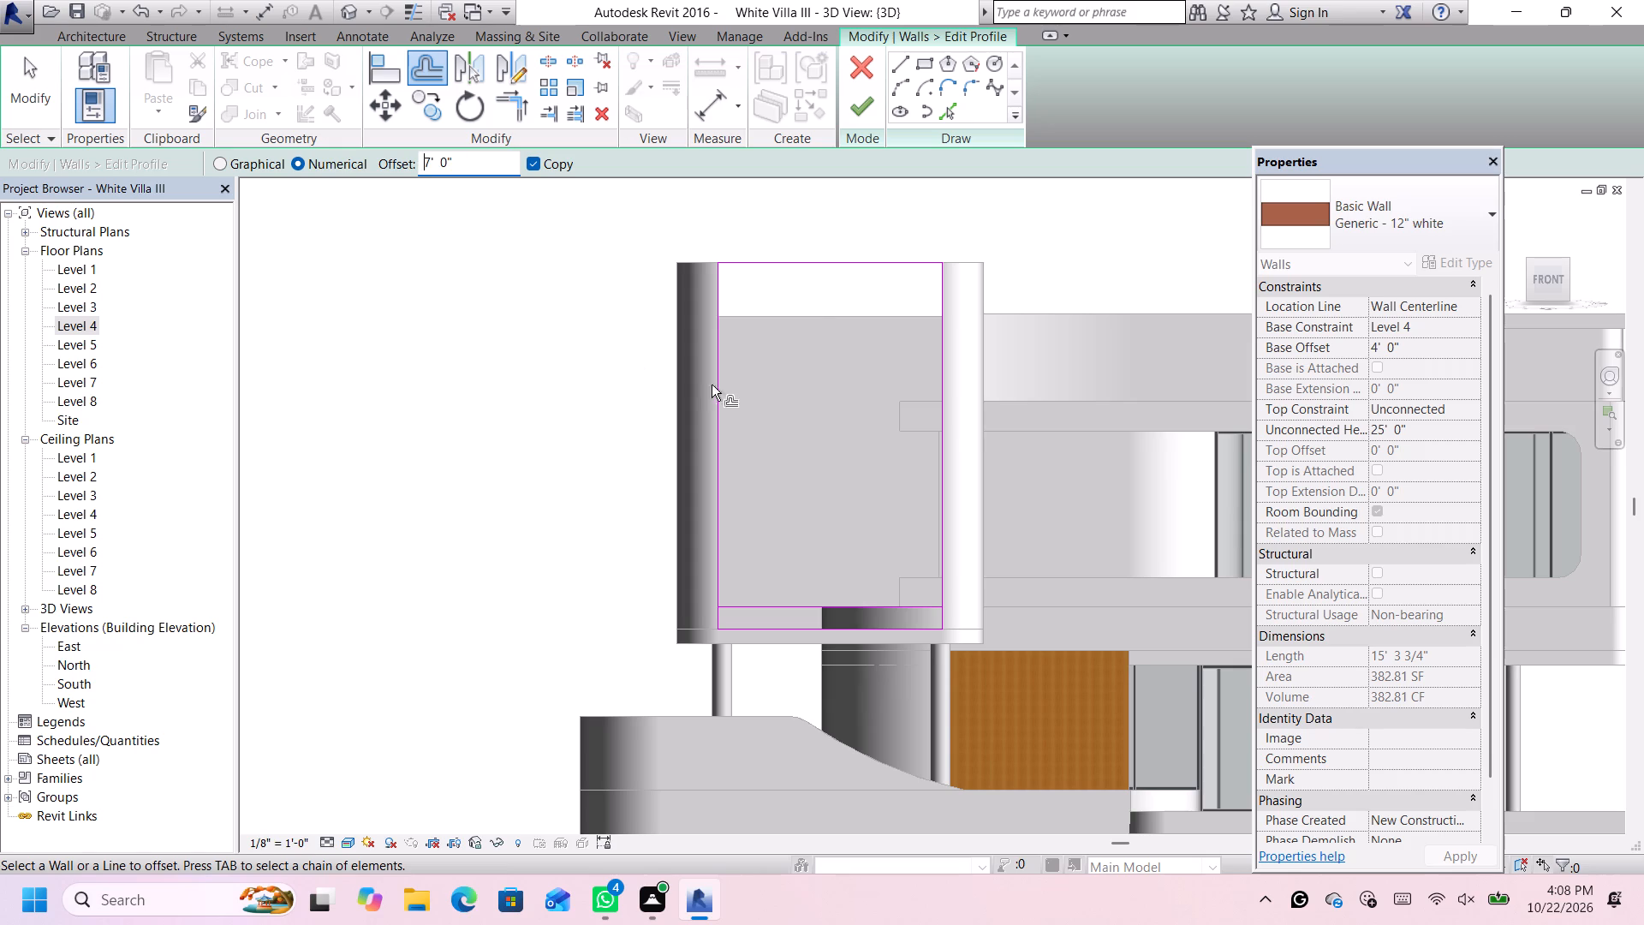
left_click(941, 419)
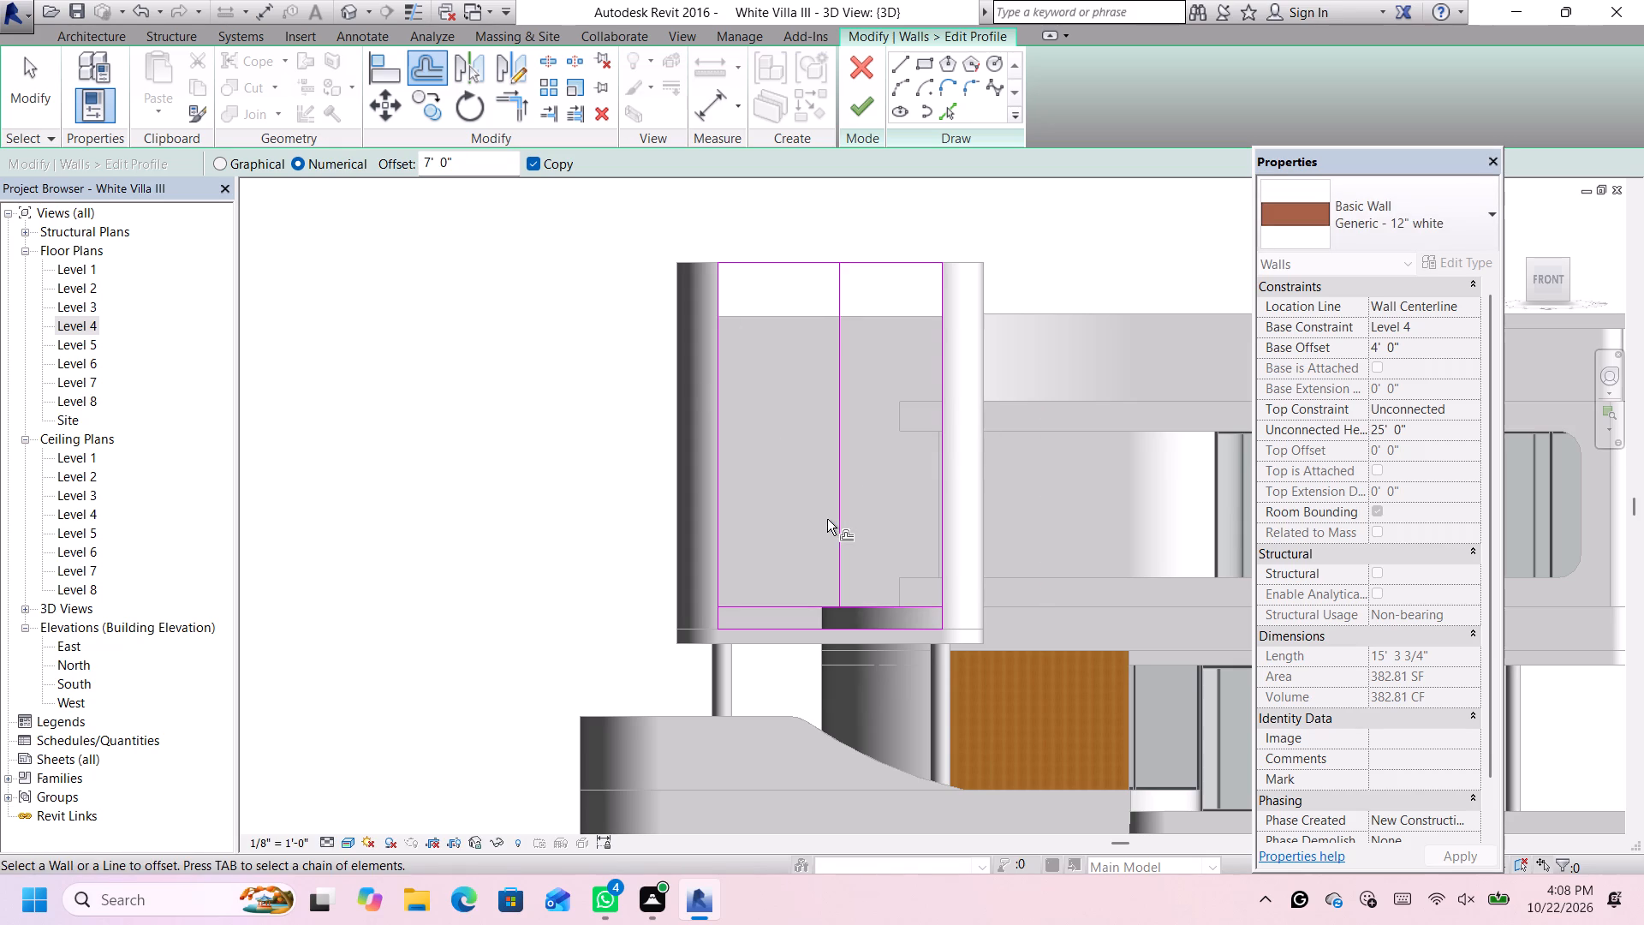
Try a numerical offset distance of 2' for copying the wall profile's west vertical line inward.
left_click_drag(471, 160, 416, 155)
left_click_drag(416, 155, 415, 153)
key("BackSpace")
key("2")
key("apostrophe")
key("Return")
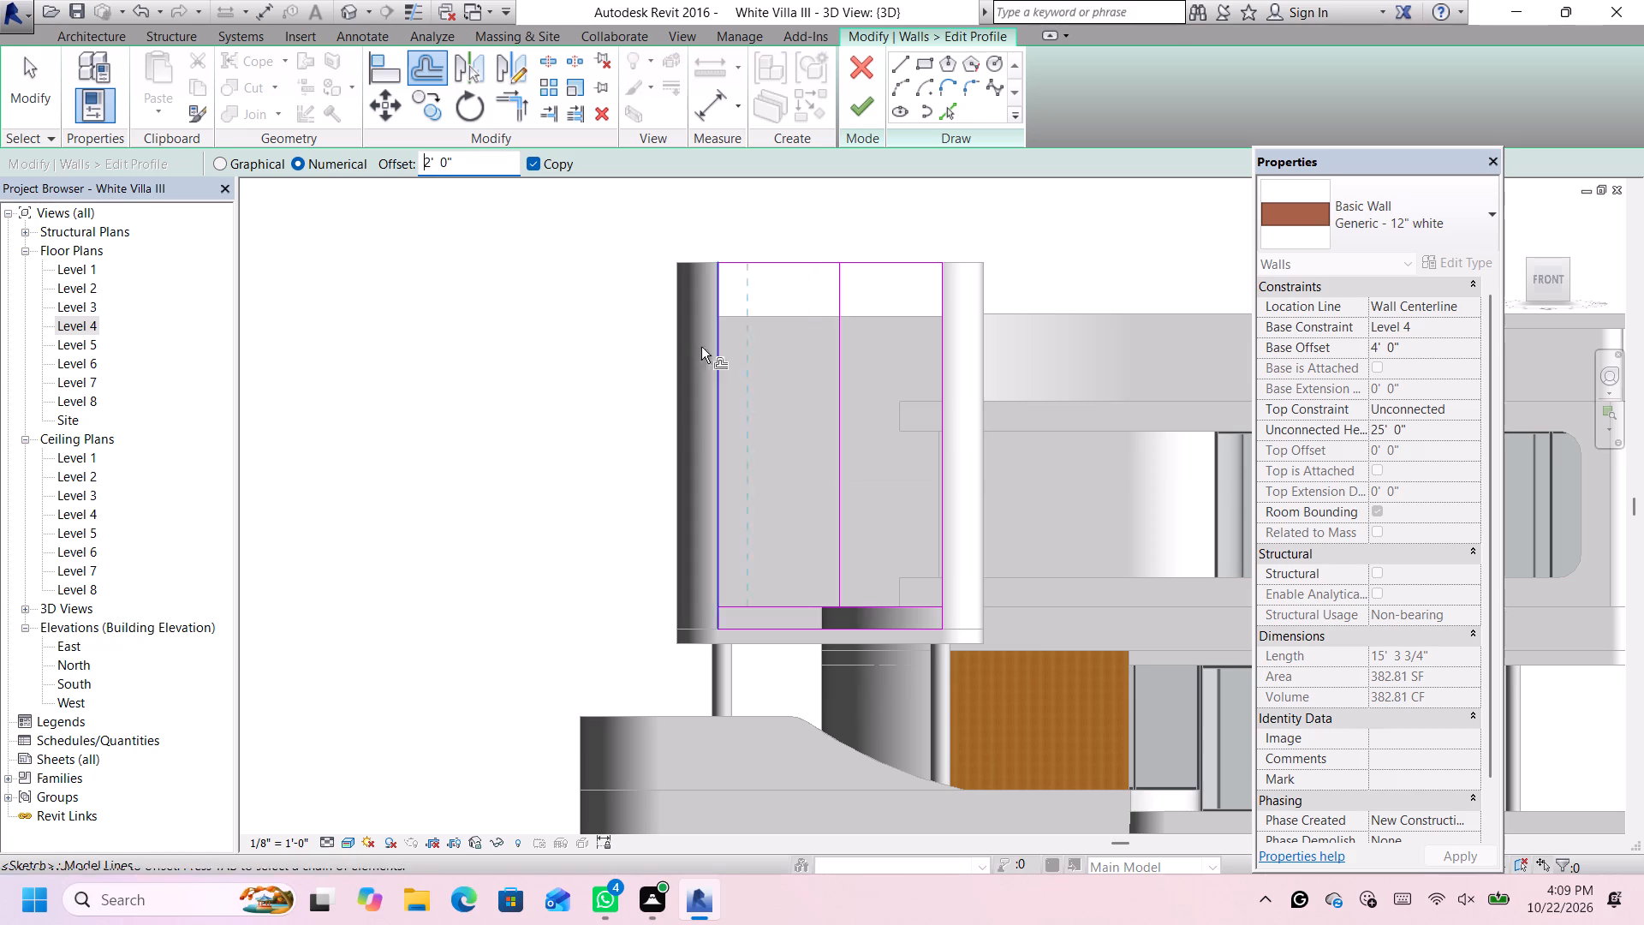
Offset a copy of the new middle vertical line 4' toward the west within the wall profile.
left_click_drag(462, 167, 408, 165)
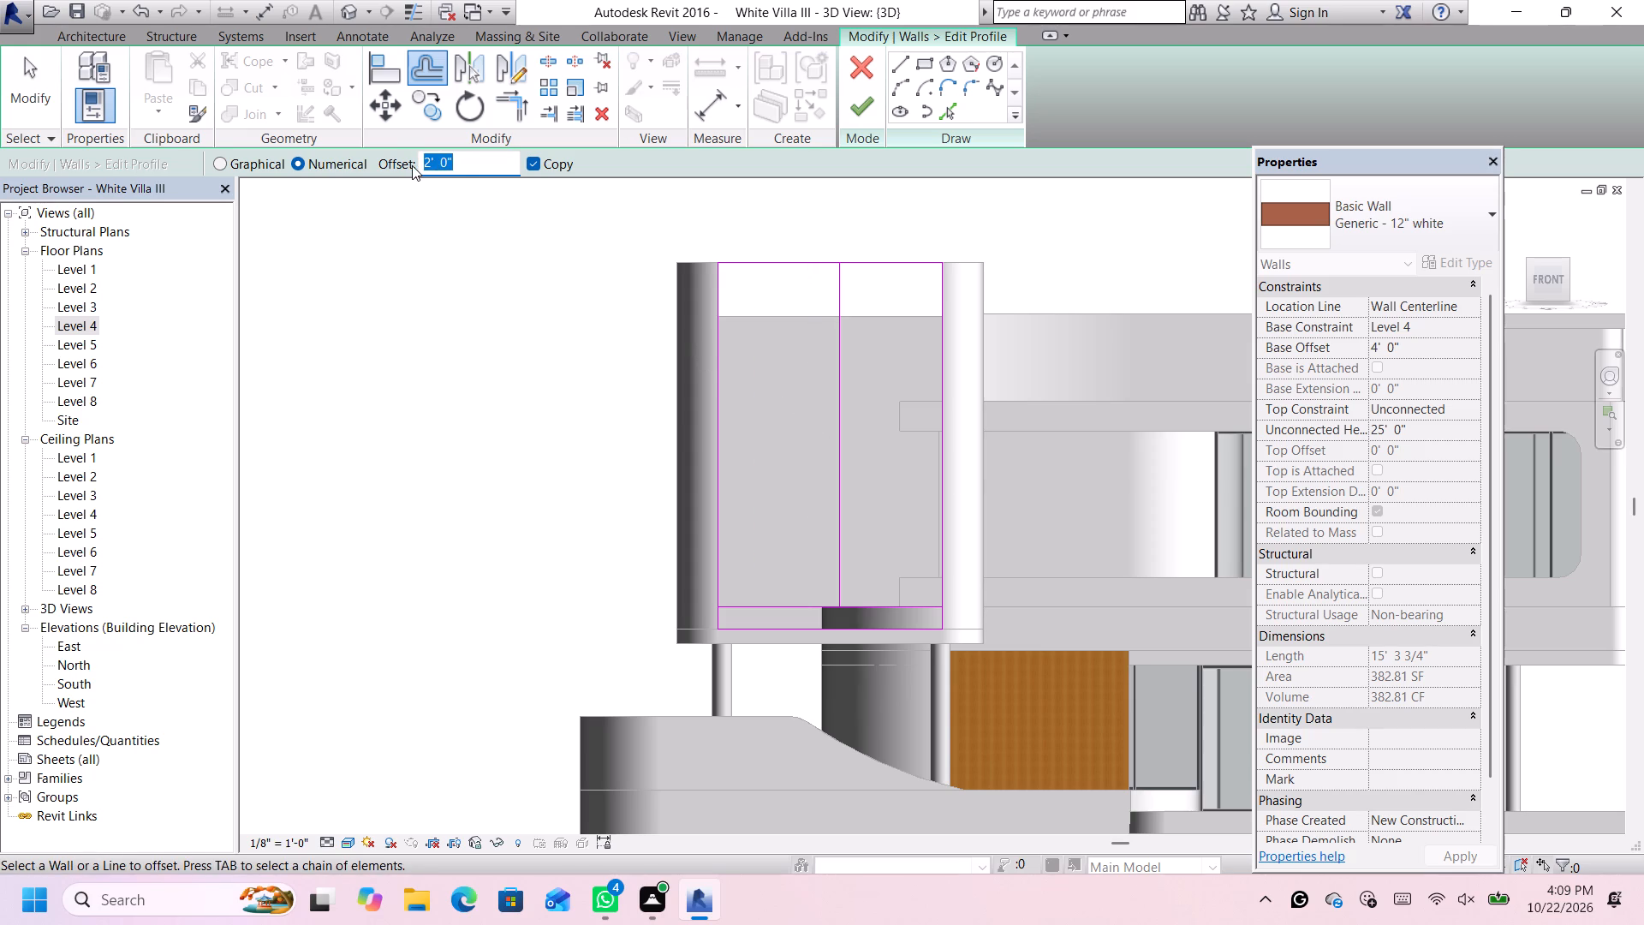
key("BackSpace")
key("4")
key("apostrophe")
key("Return")
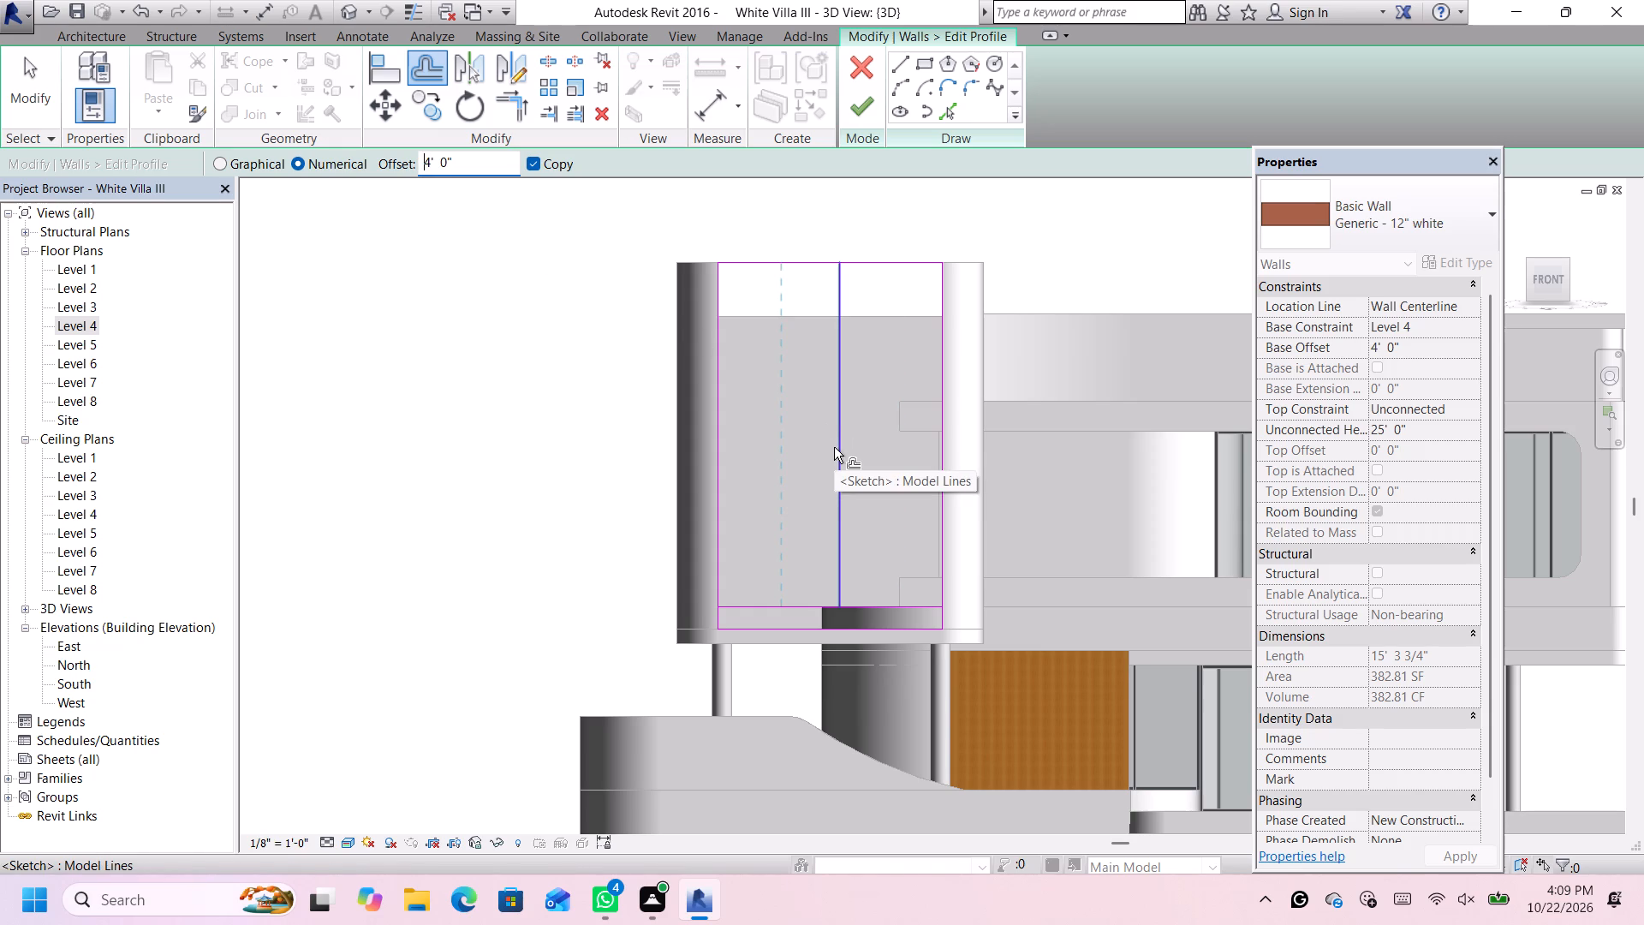
left_click(834, 447)
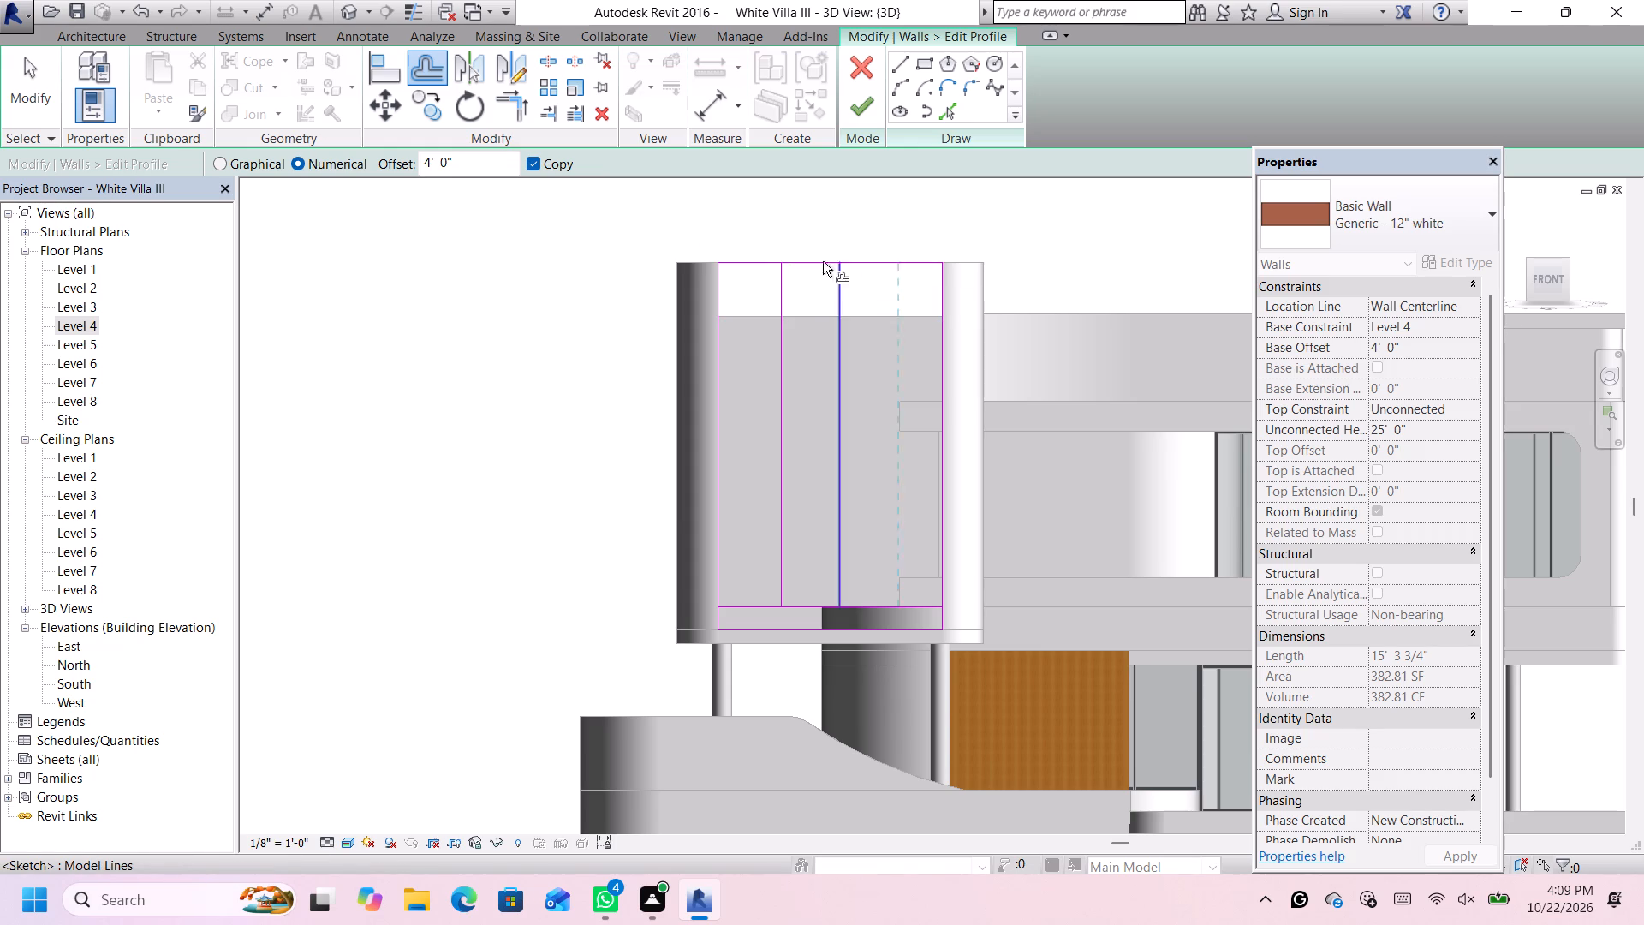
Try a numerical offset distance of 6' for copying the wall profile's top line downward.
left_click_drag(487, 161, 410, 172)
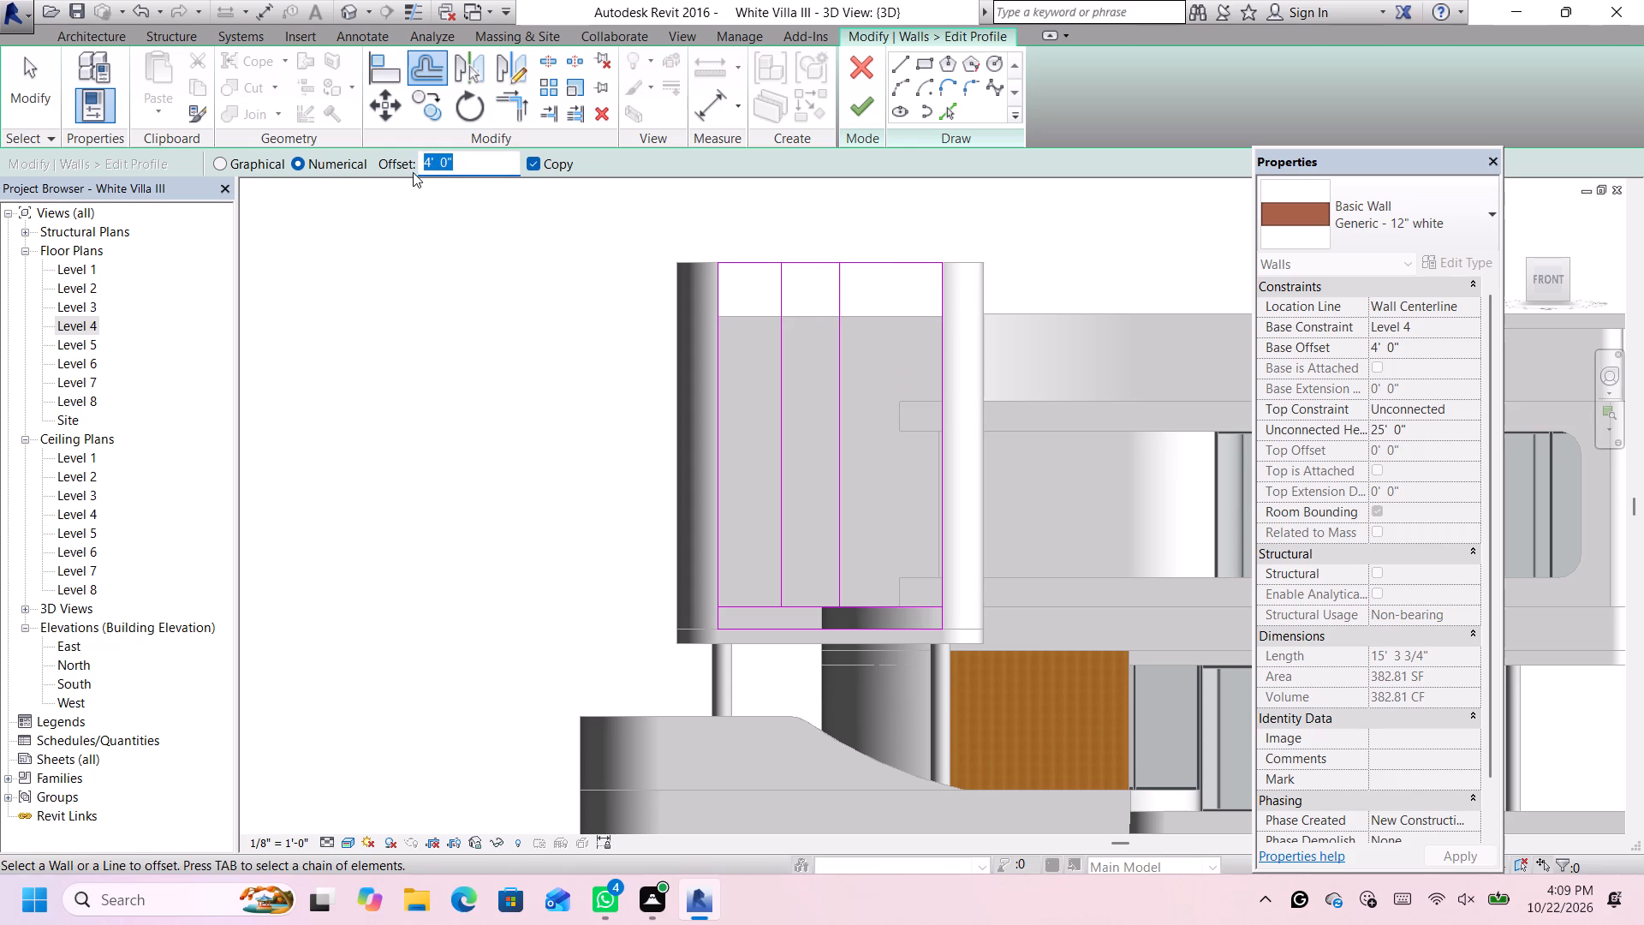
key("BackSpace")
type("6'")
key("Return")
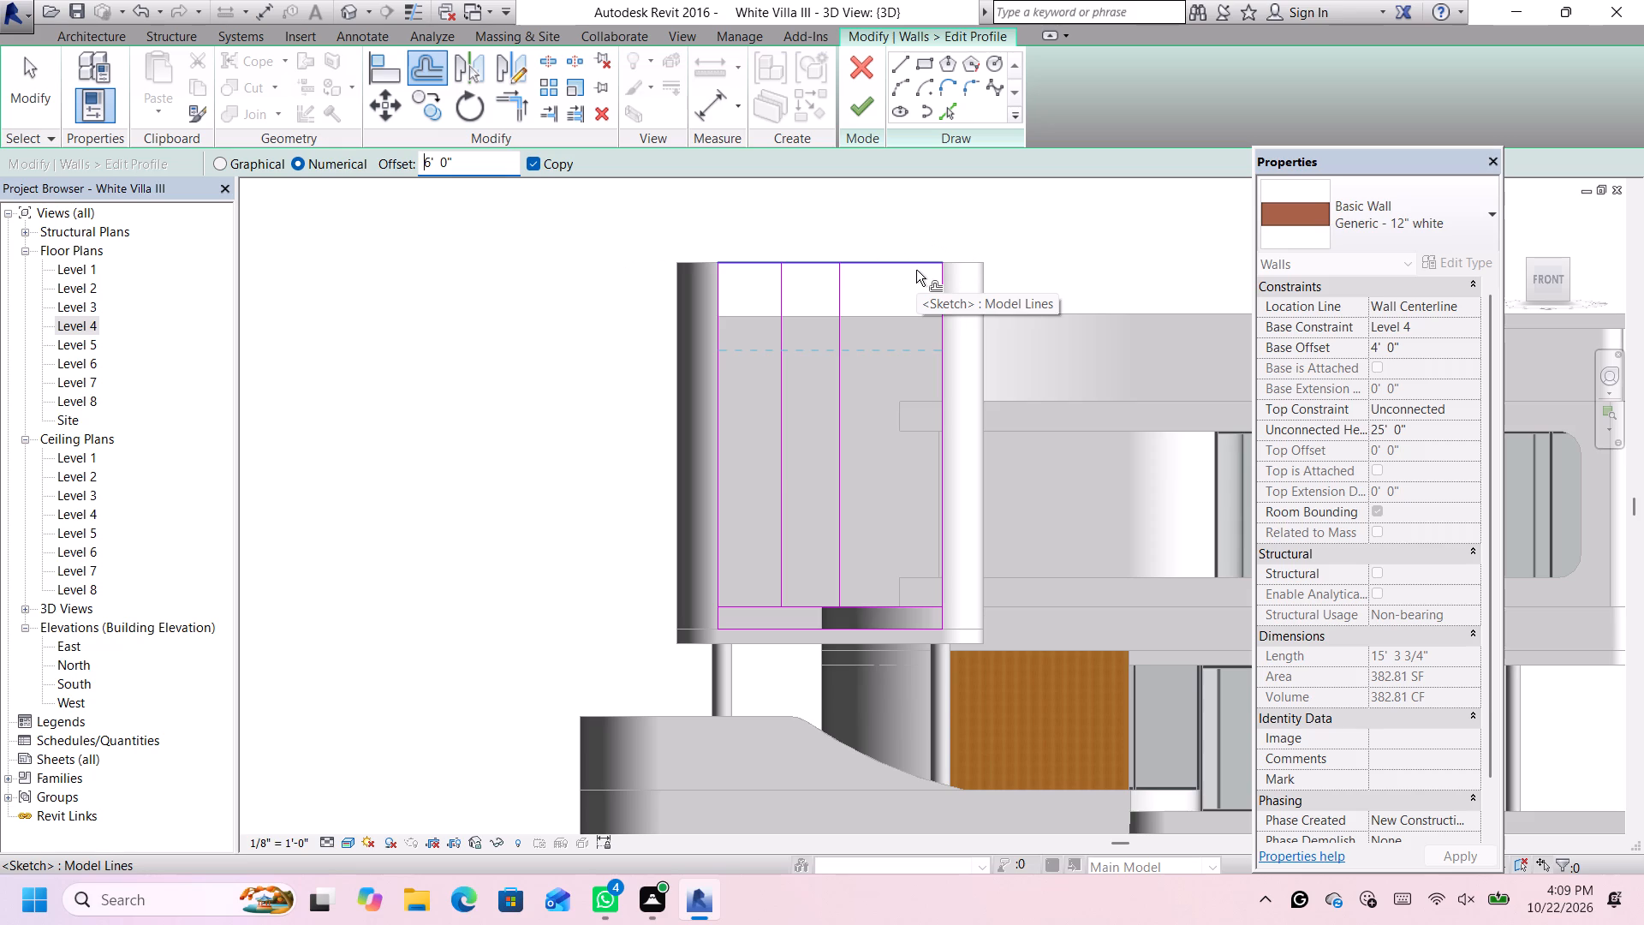
Offset a copy of the wall profile's top horizontal line 8' downward.
left_click_drag(450, 159, 399, 174)
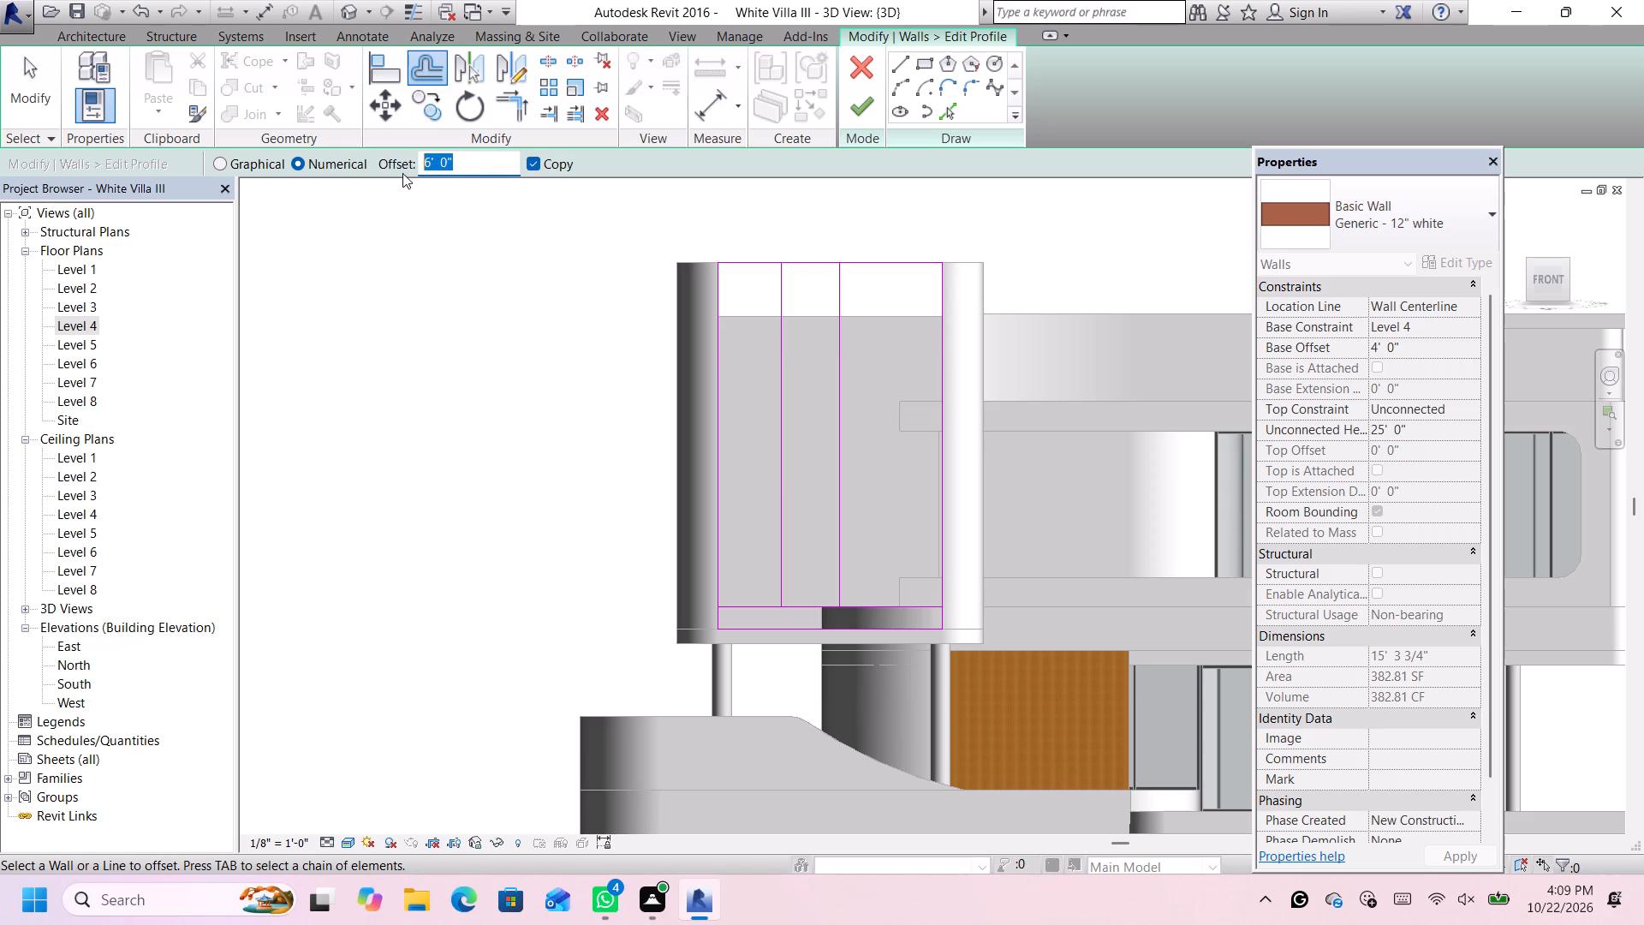
key("BackSpace")
key("8")
key("apostrophe")
key("Return")
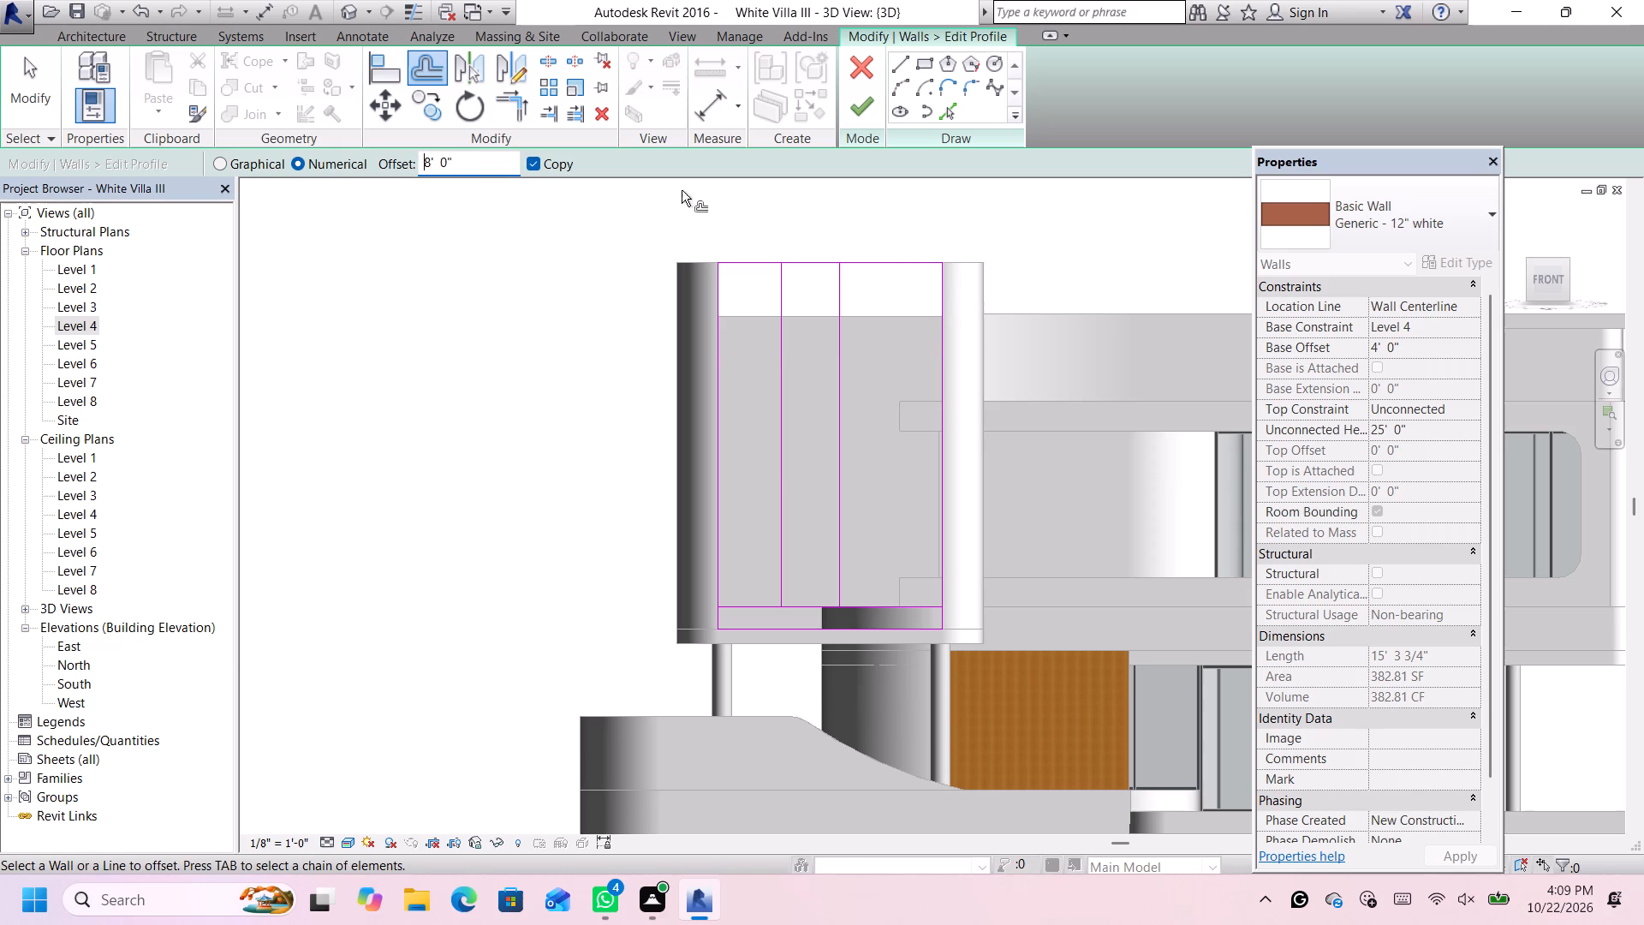
left_click(890, 266)
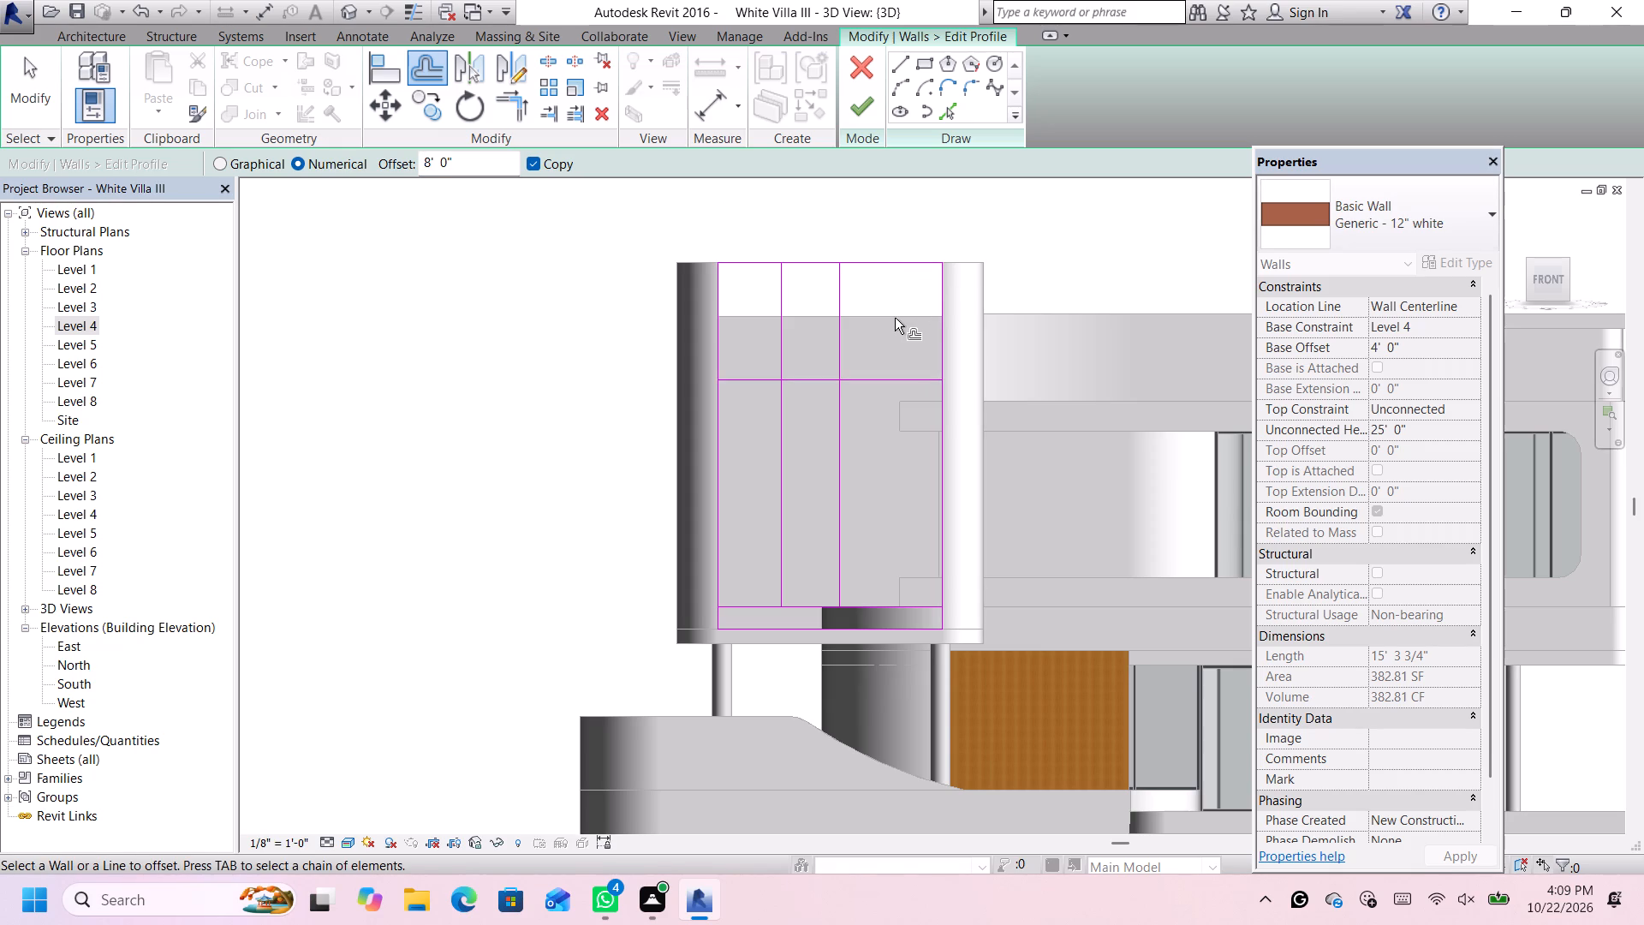
scroll(869, 353, "down", 1)
scroll(882, 372, "up", 4)
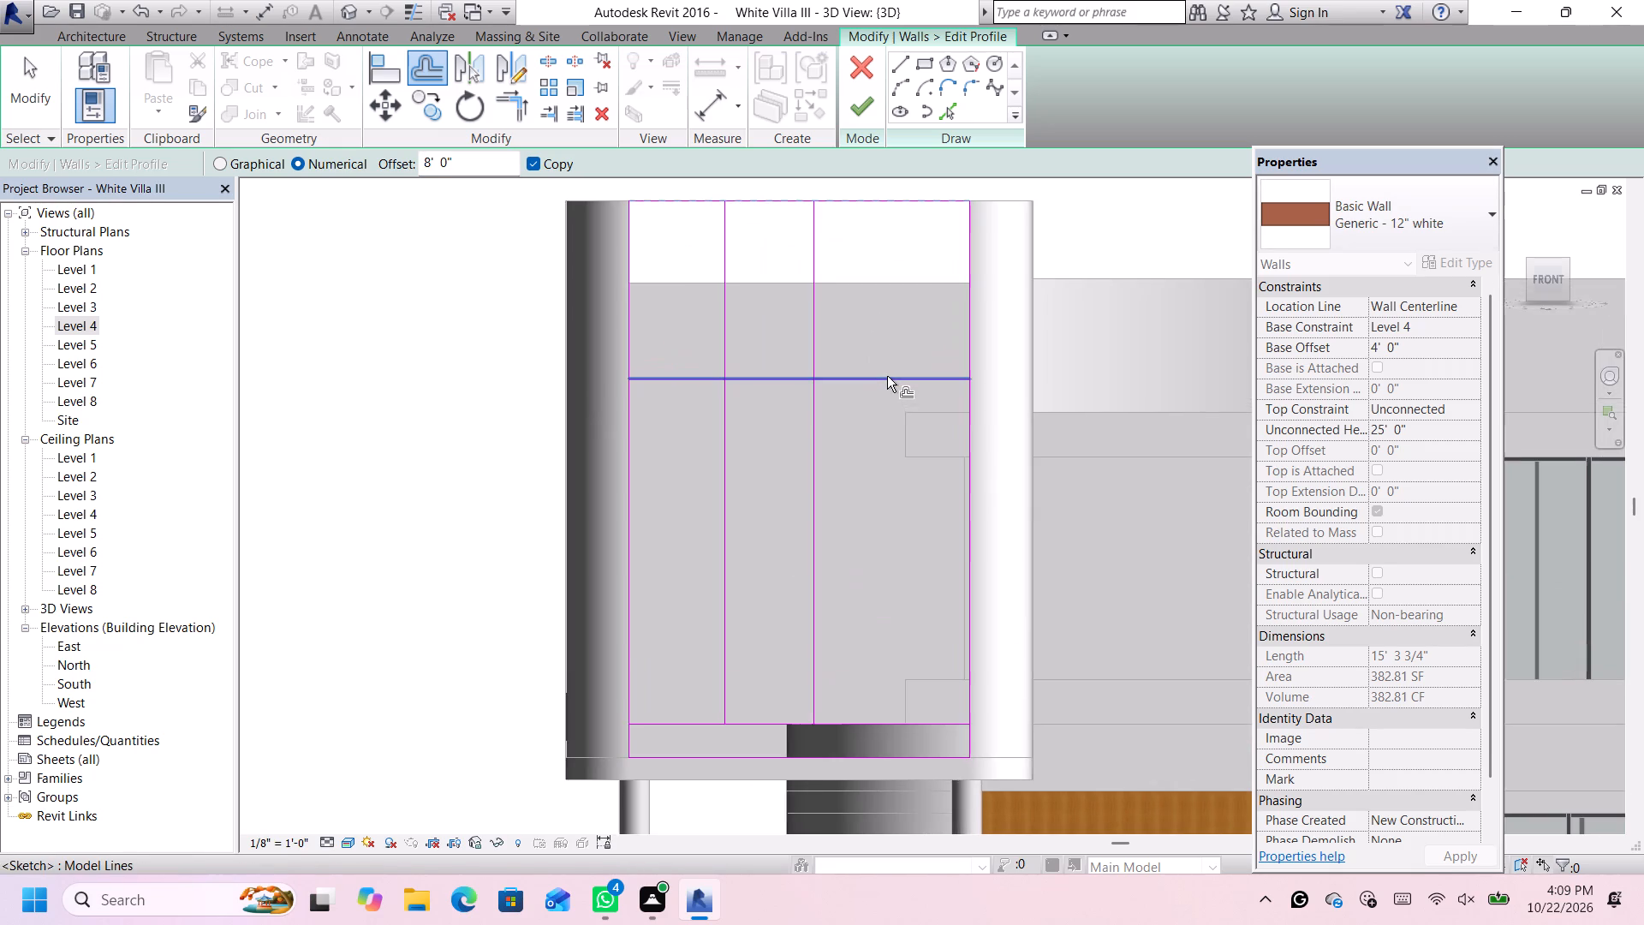
key("space")
key("Escape")
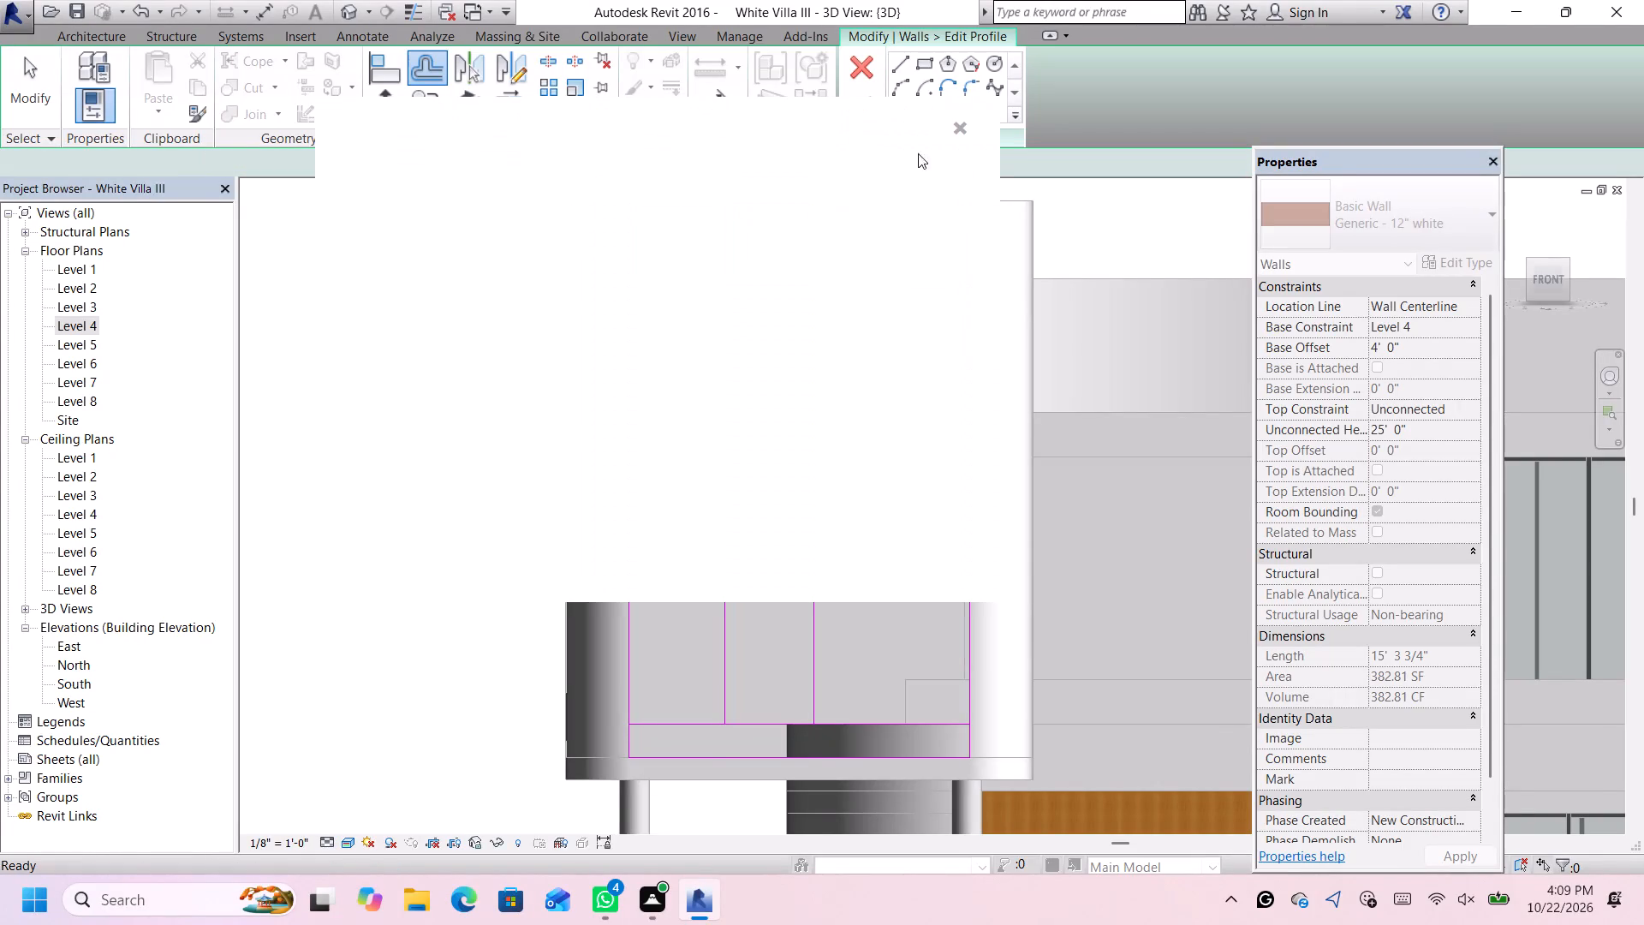
left_click(956, 128)
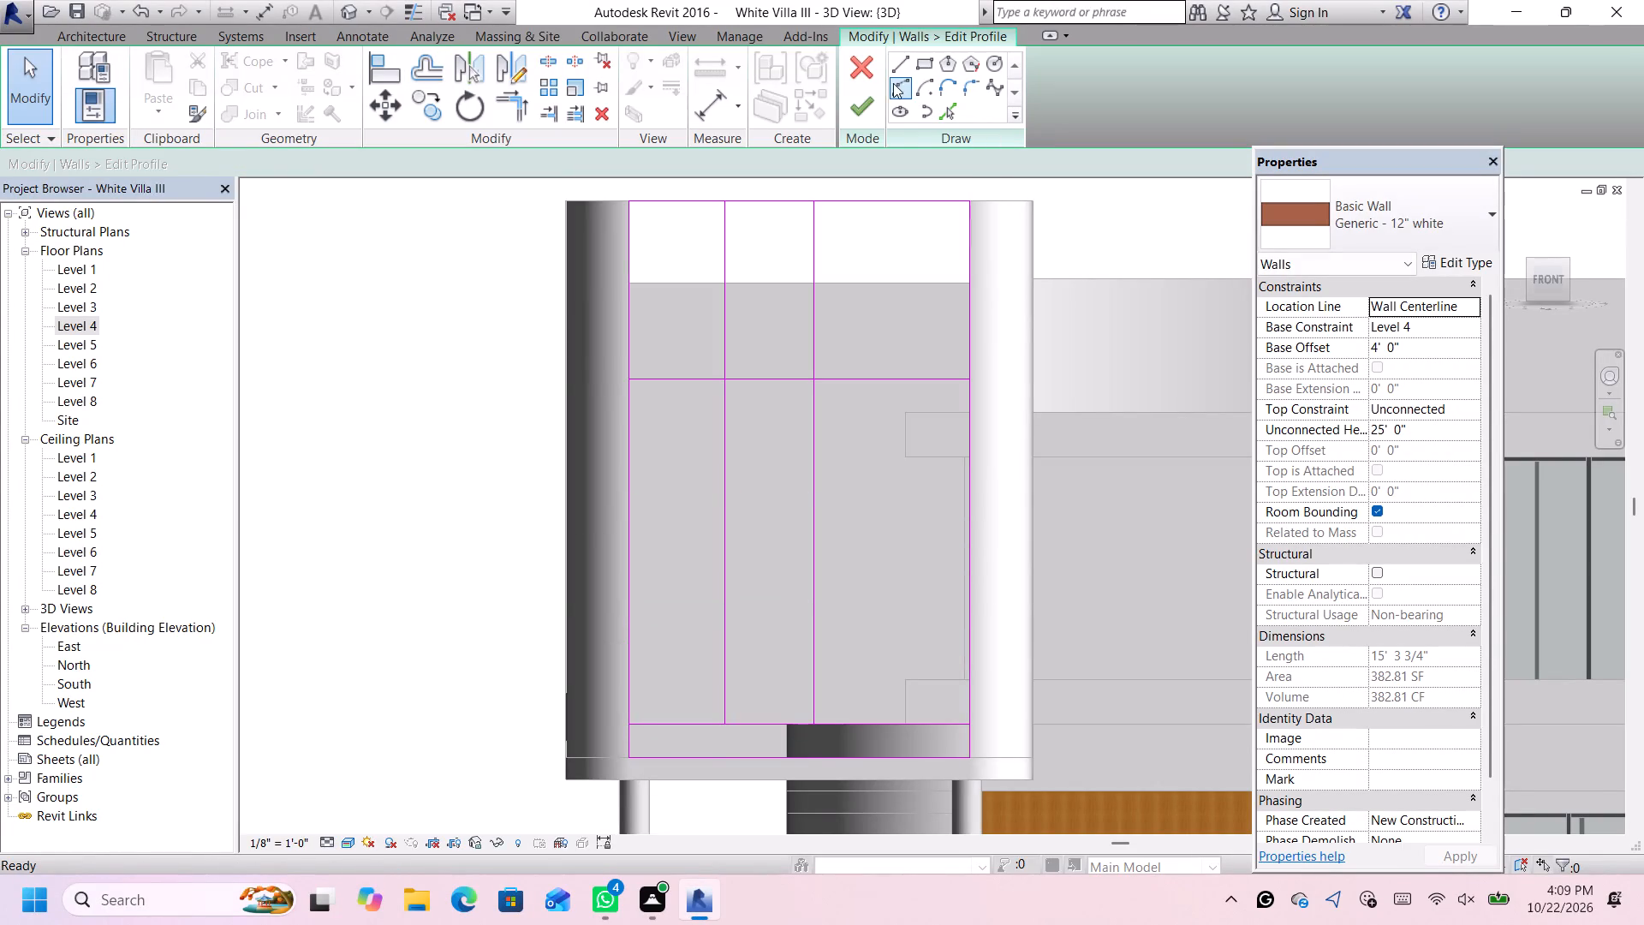
Draw a 90° arc of 1'-6" radius joining the middle vertical line to the 8' offset horizontal line, curving toward the east.
left_click(893, 83)
scroll(825, 421, "up", 1)
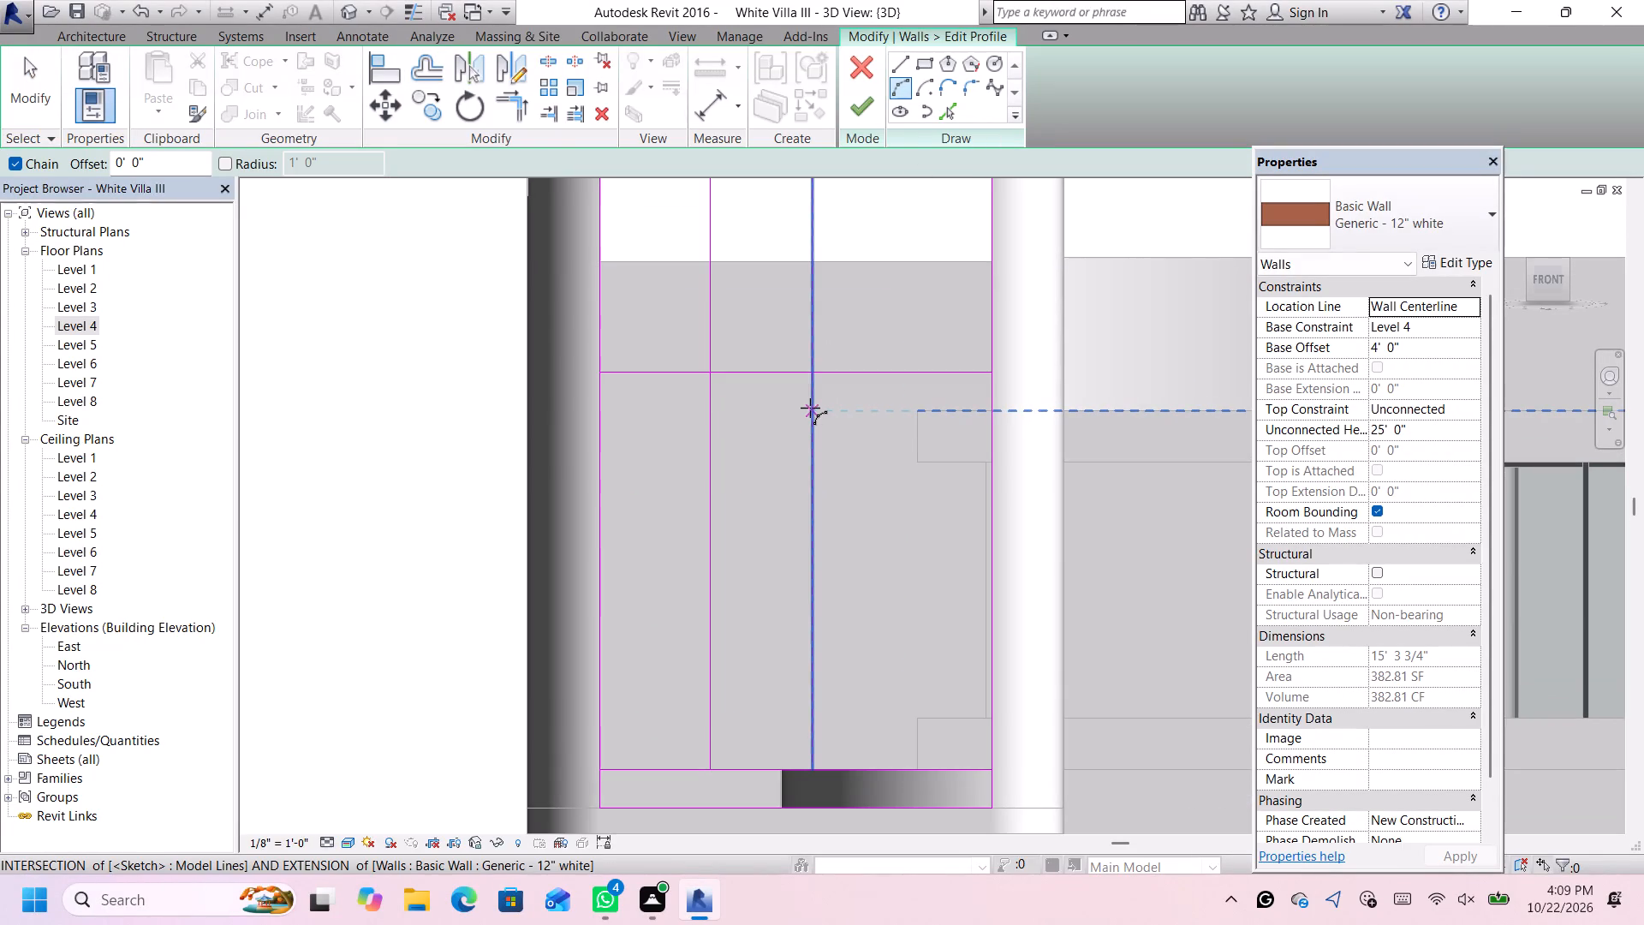
left_click(810, 406)
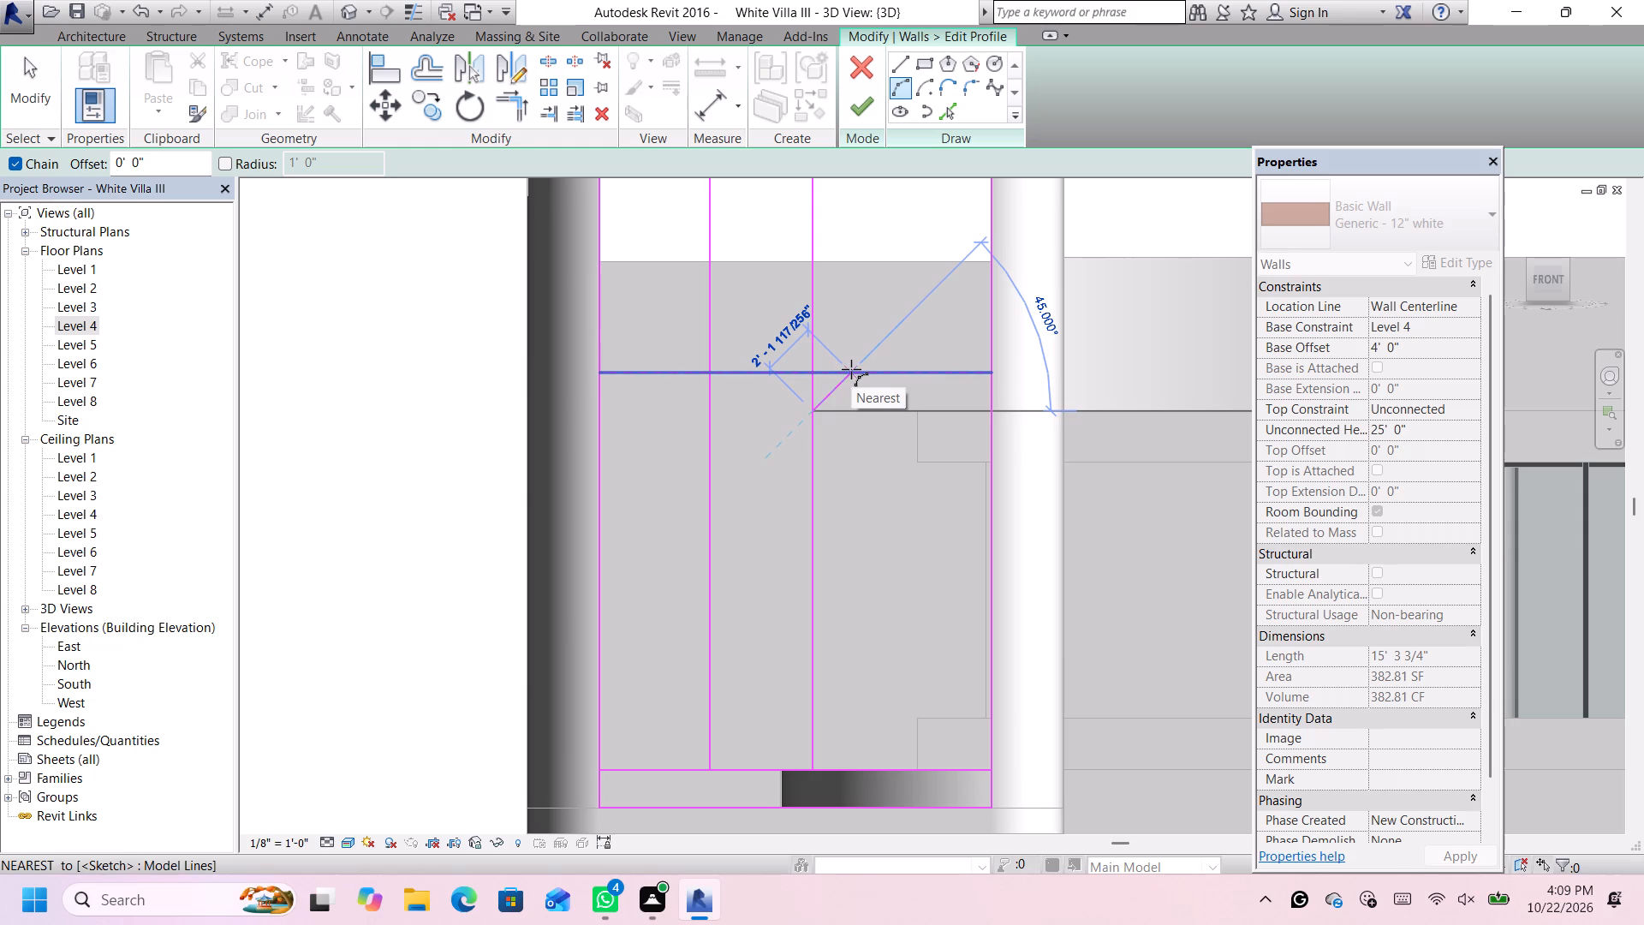
left_click(851, 369)
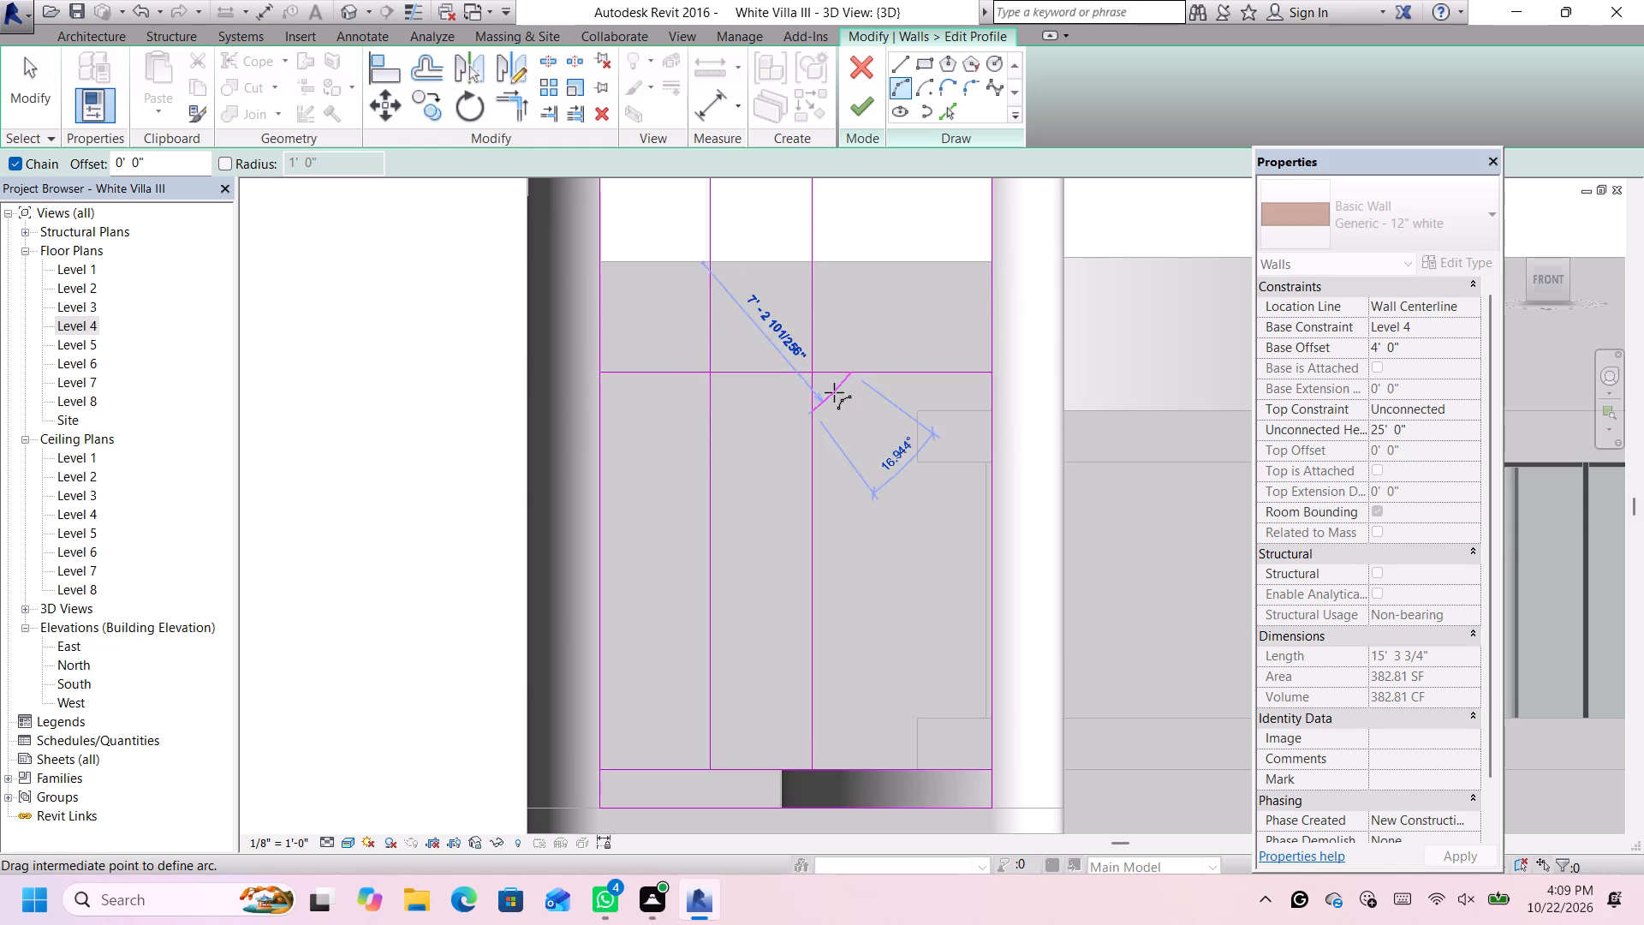
scroll(834, 392, "up", 3)
scroll(820, 384, "down", 1)
scroll(820, 384, "up", 1)
left_click(820, 382)
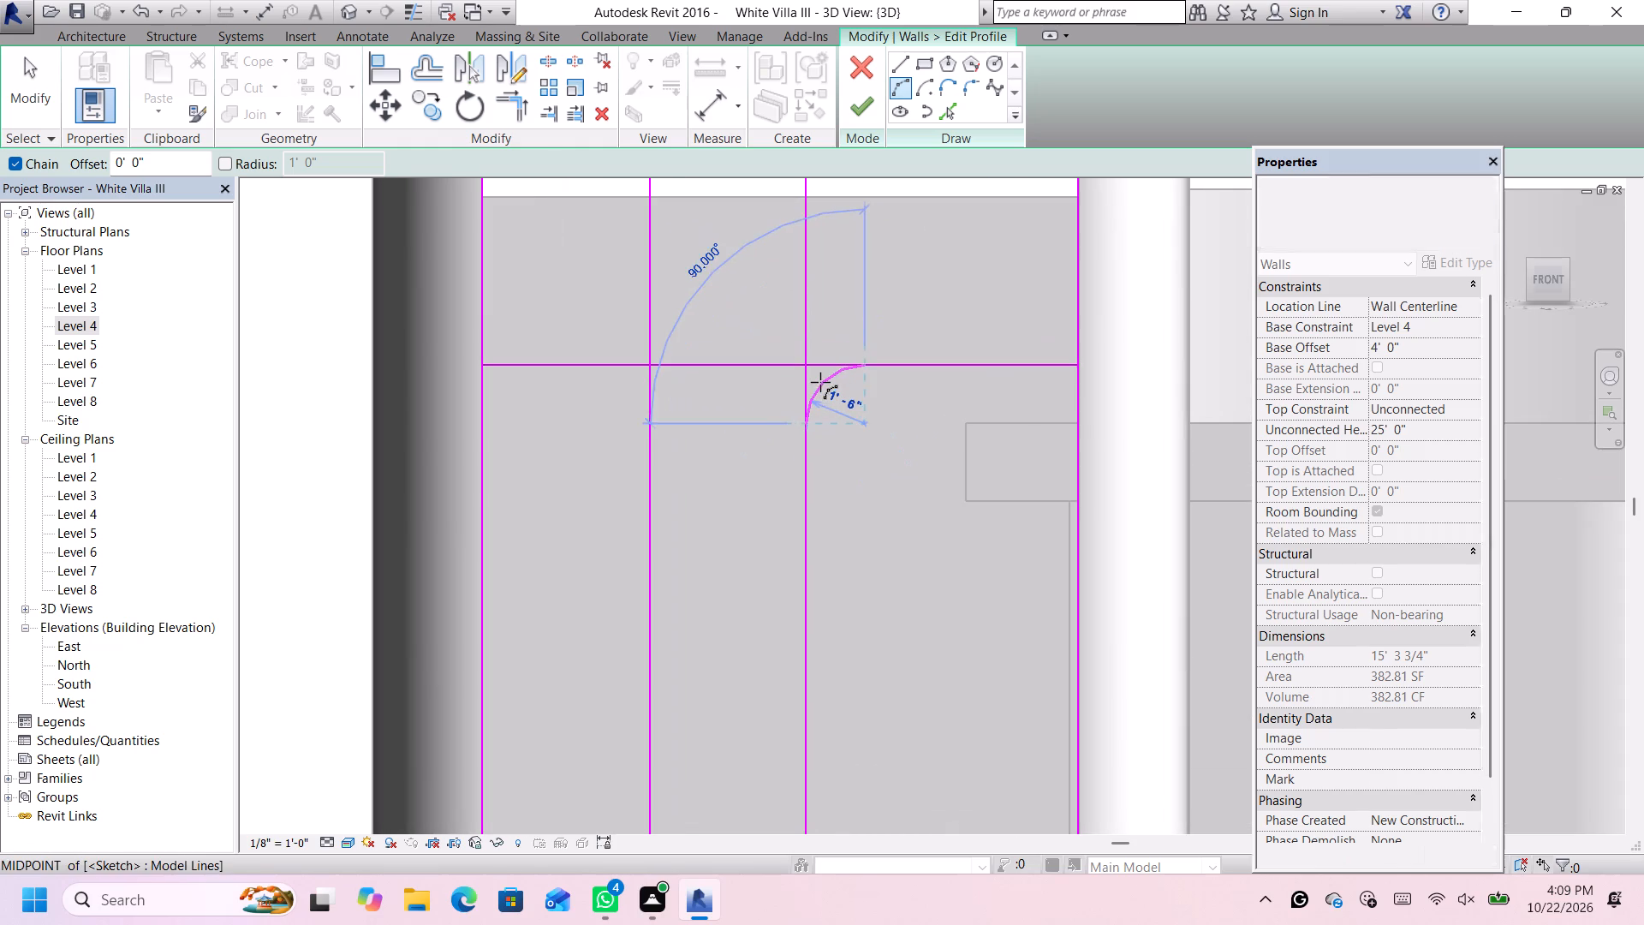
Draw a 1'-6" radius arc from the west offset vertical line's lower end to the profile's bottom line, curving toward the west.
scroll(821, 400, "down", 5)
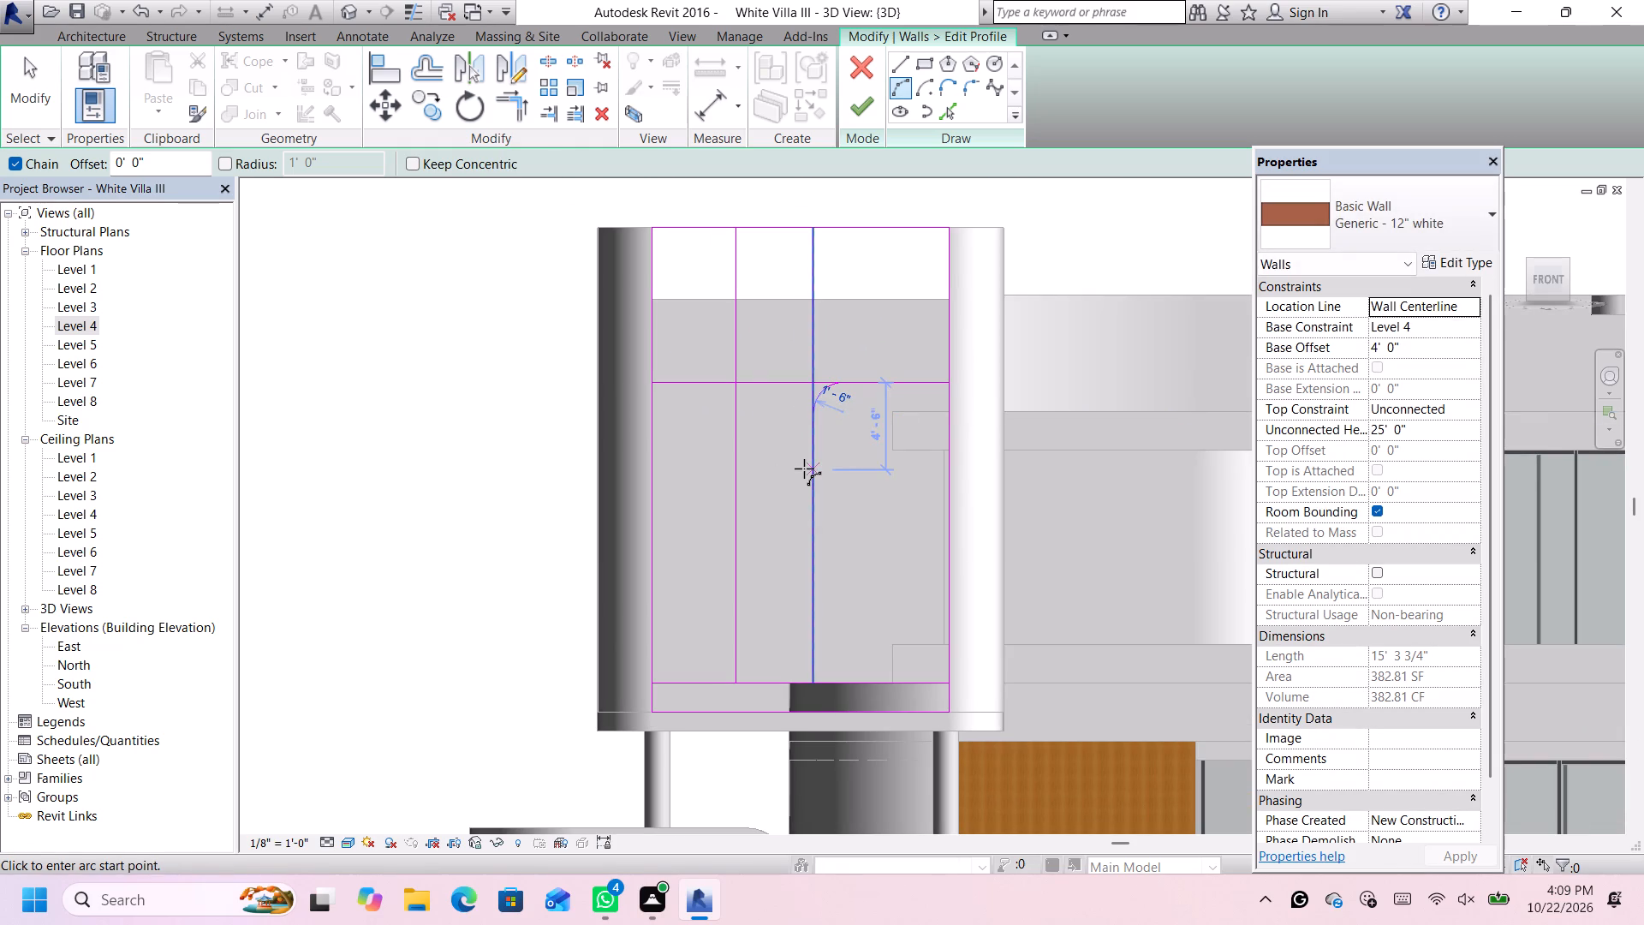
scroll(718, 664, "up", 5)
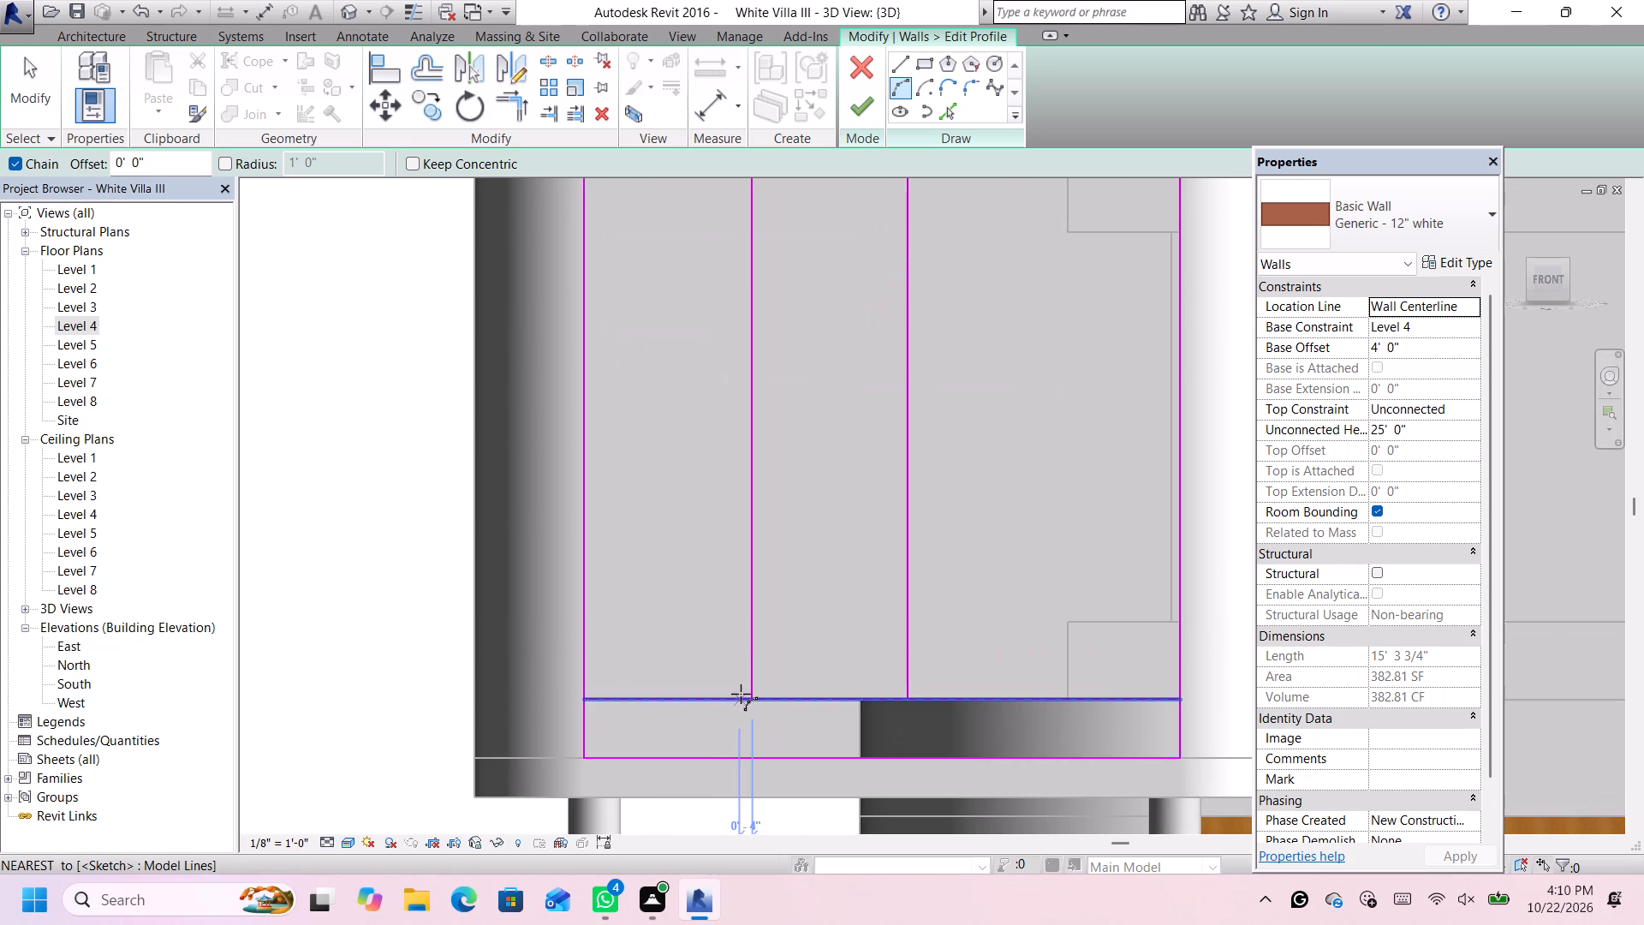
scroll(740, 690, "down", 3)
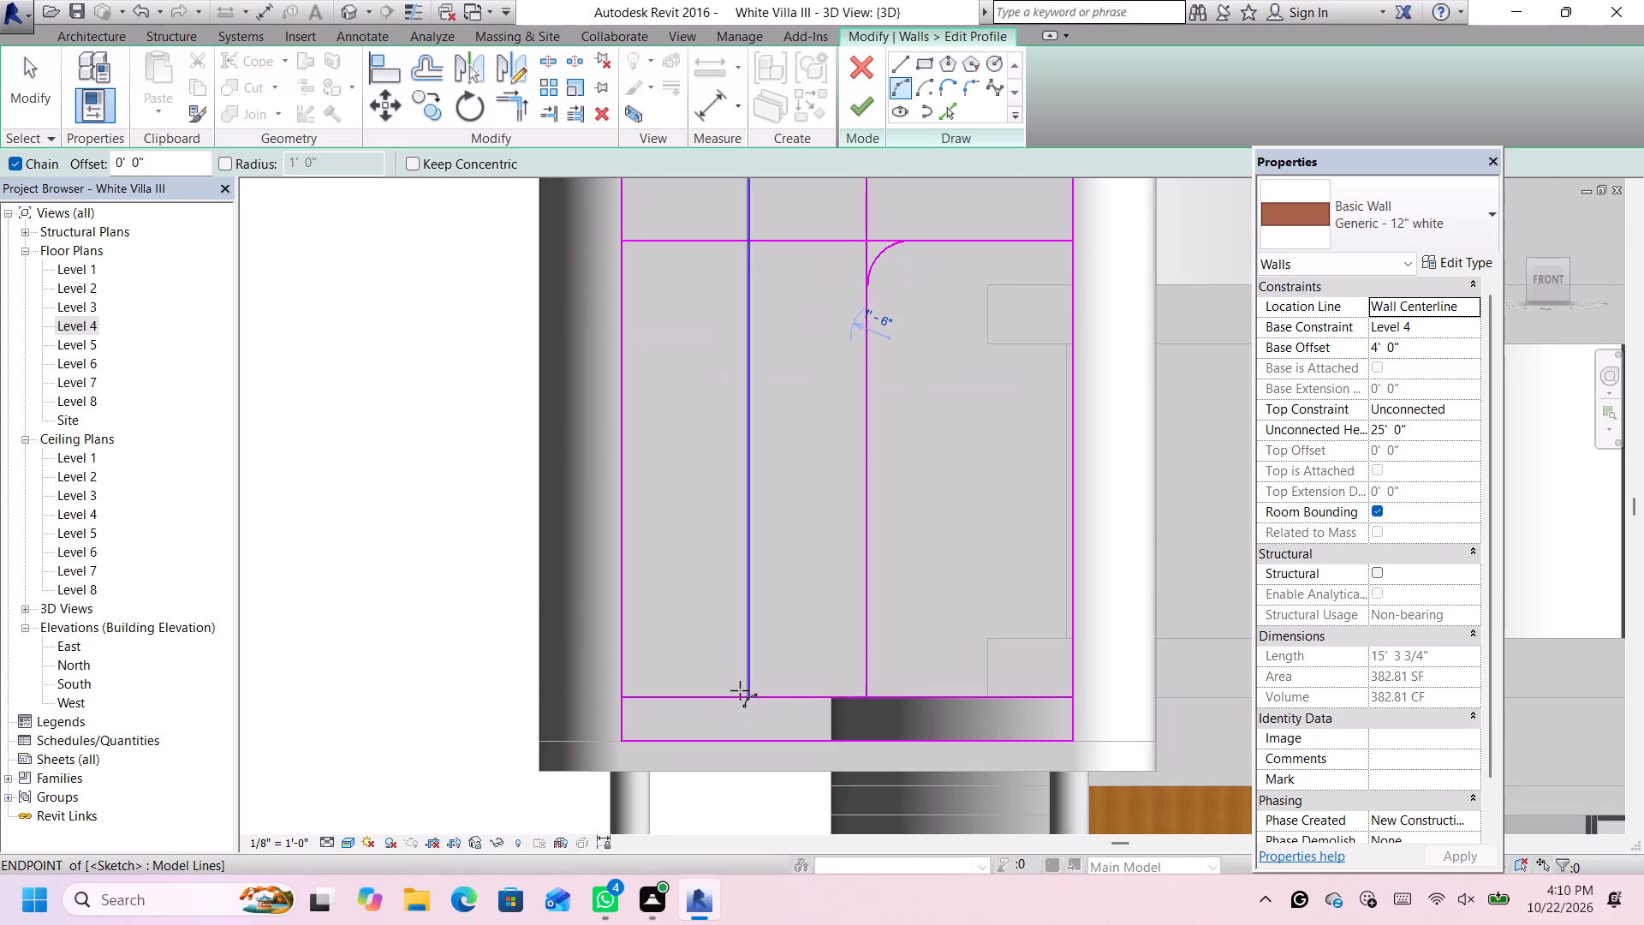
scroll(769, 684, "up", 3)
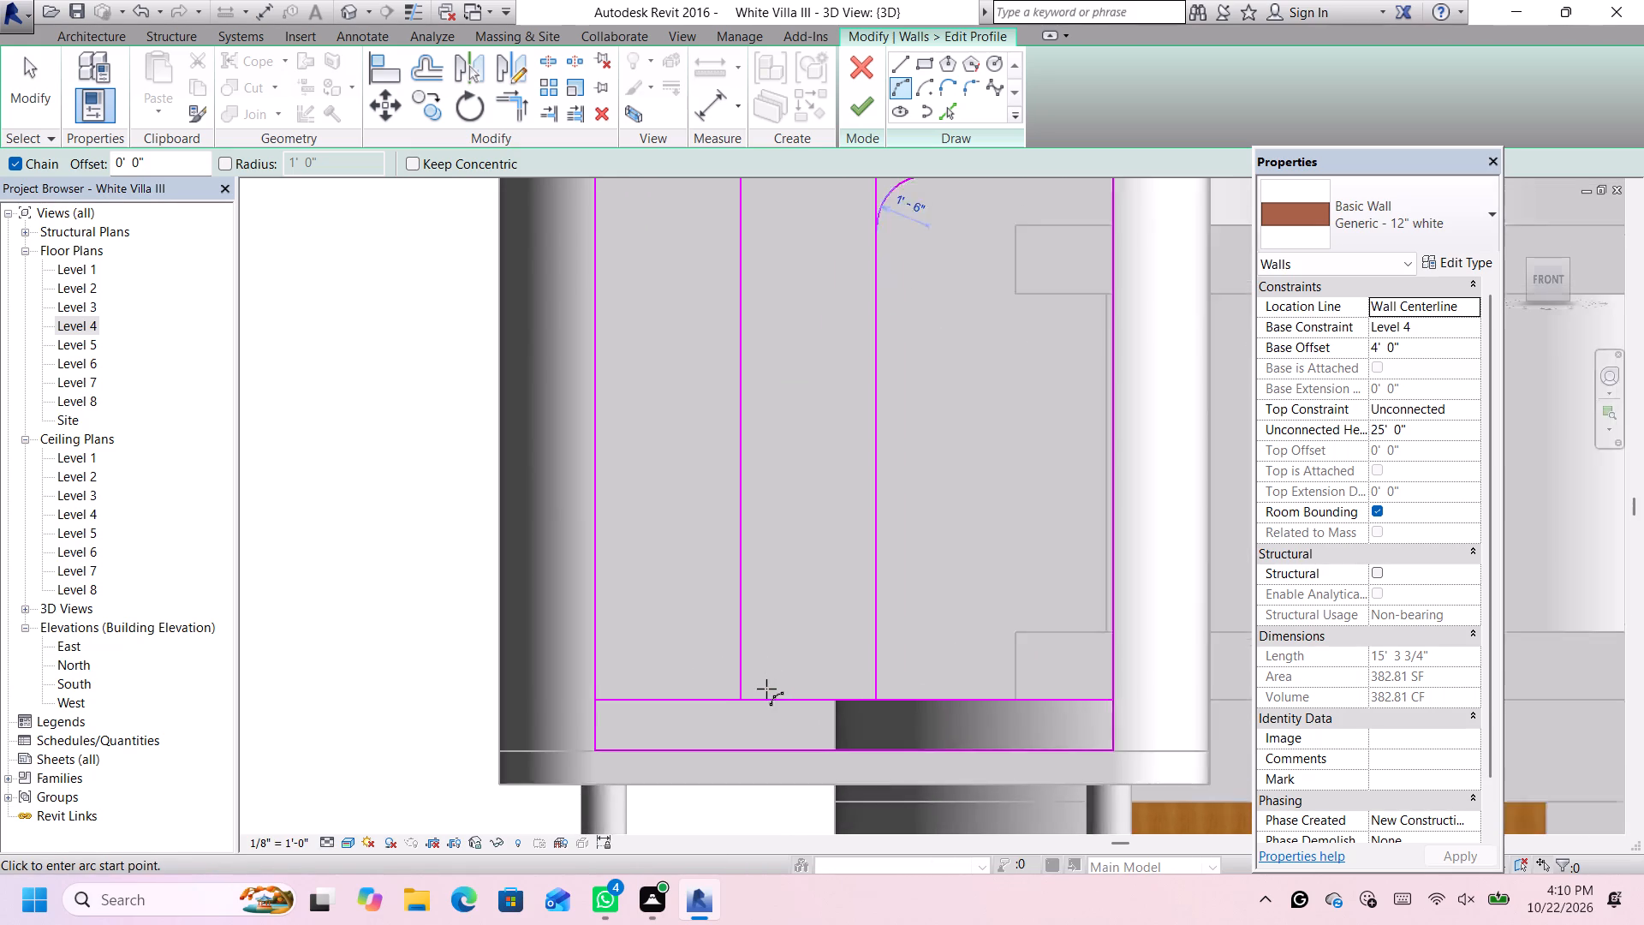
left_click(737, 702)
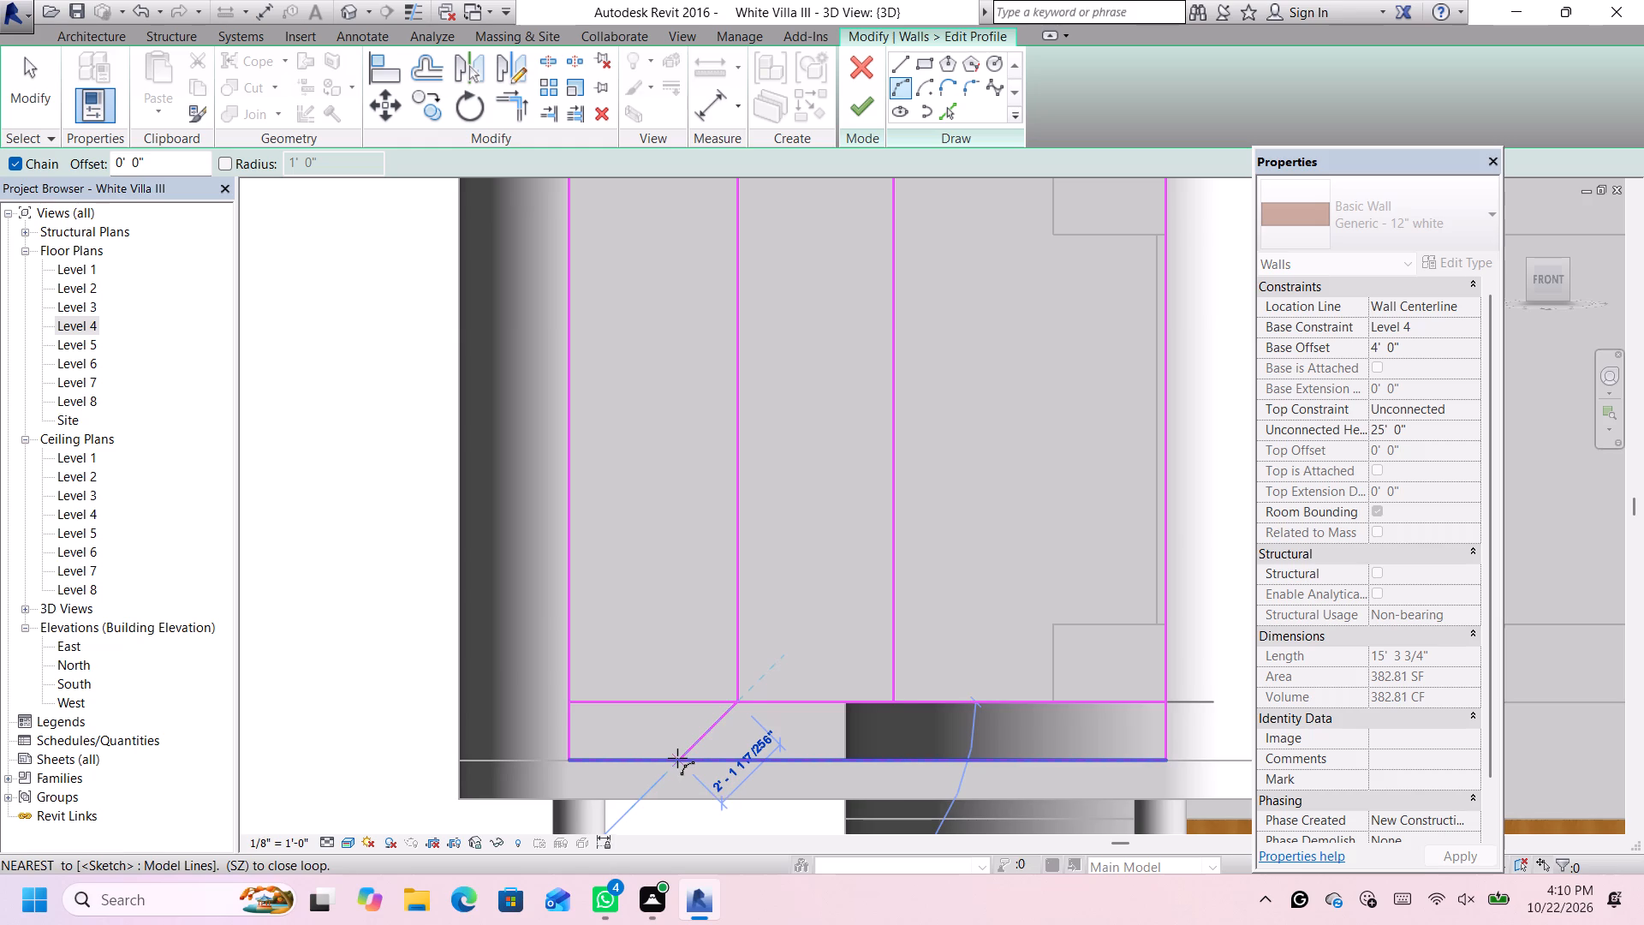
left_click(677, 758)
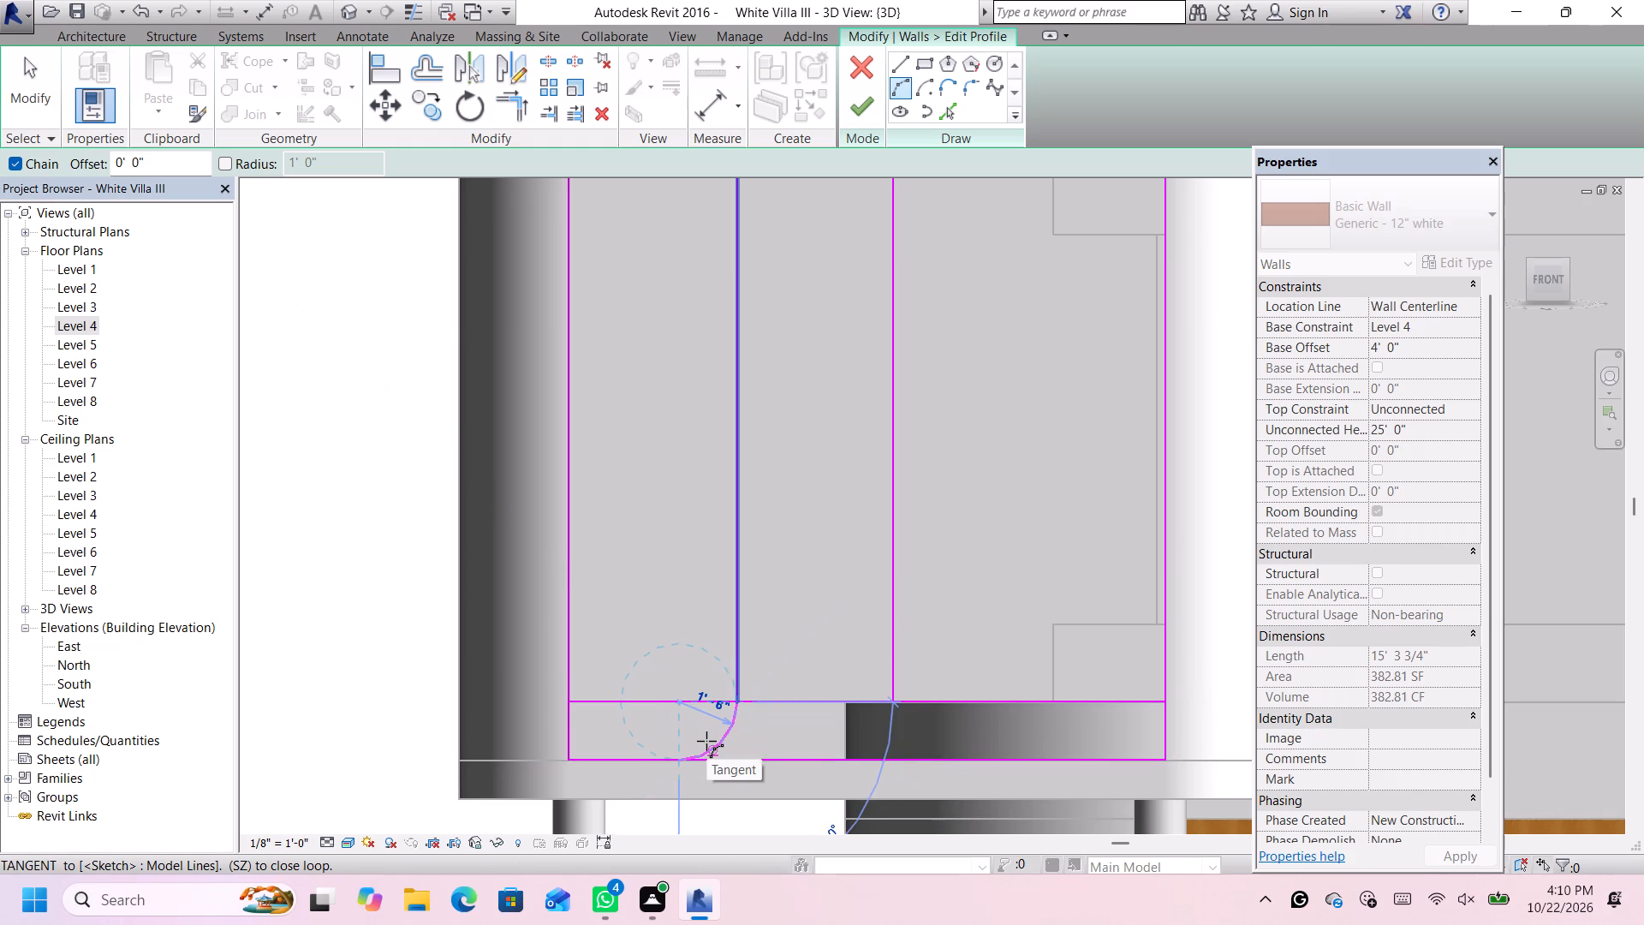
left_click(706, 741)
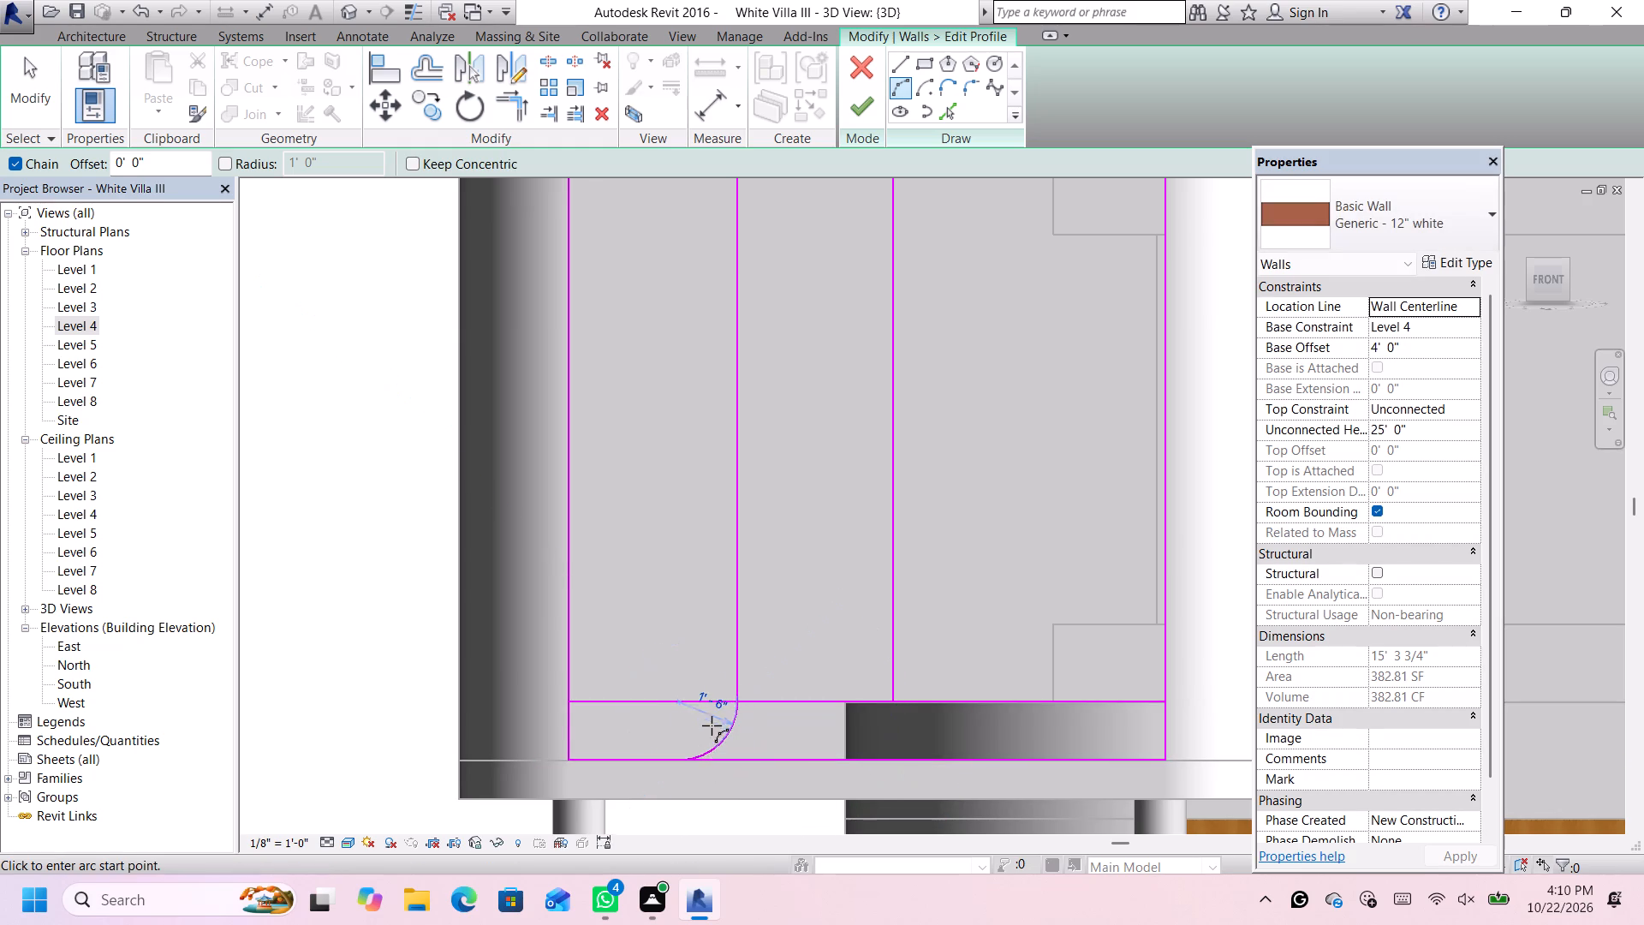
Draw a slanted line from the upper arc's lower end to the upper end of the lower arc.
scroll(714, 720, "down", 6)
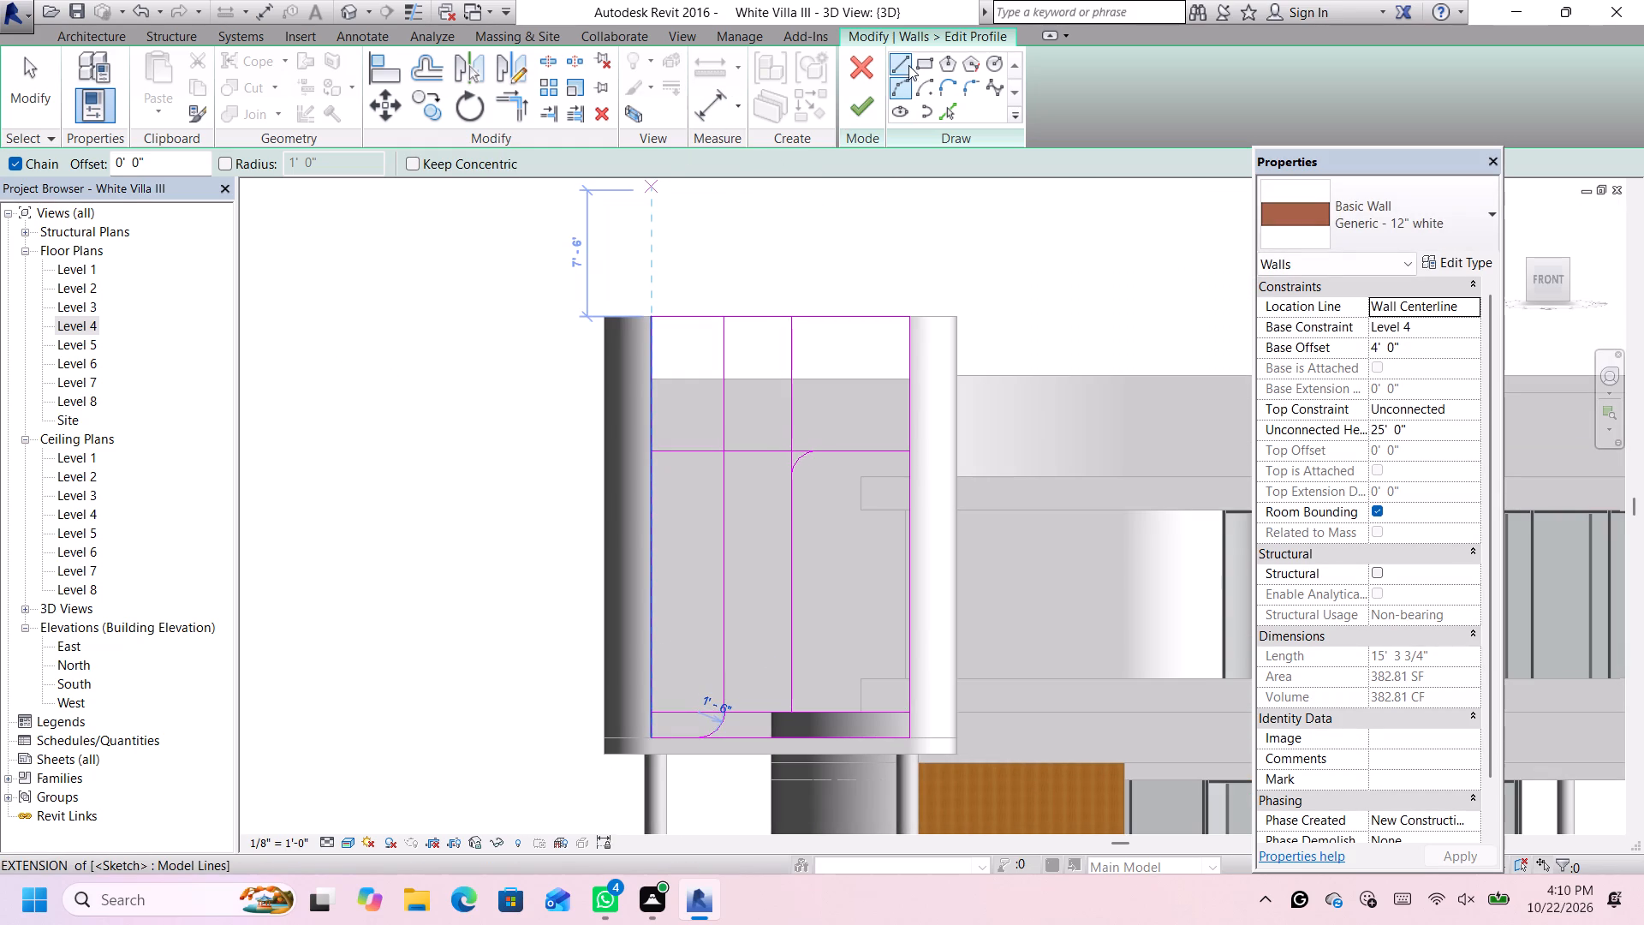
left_click(901, 60)
scroll(778, 474, "up", 4)
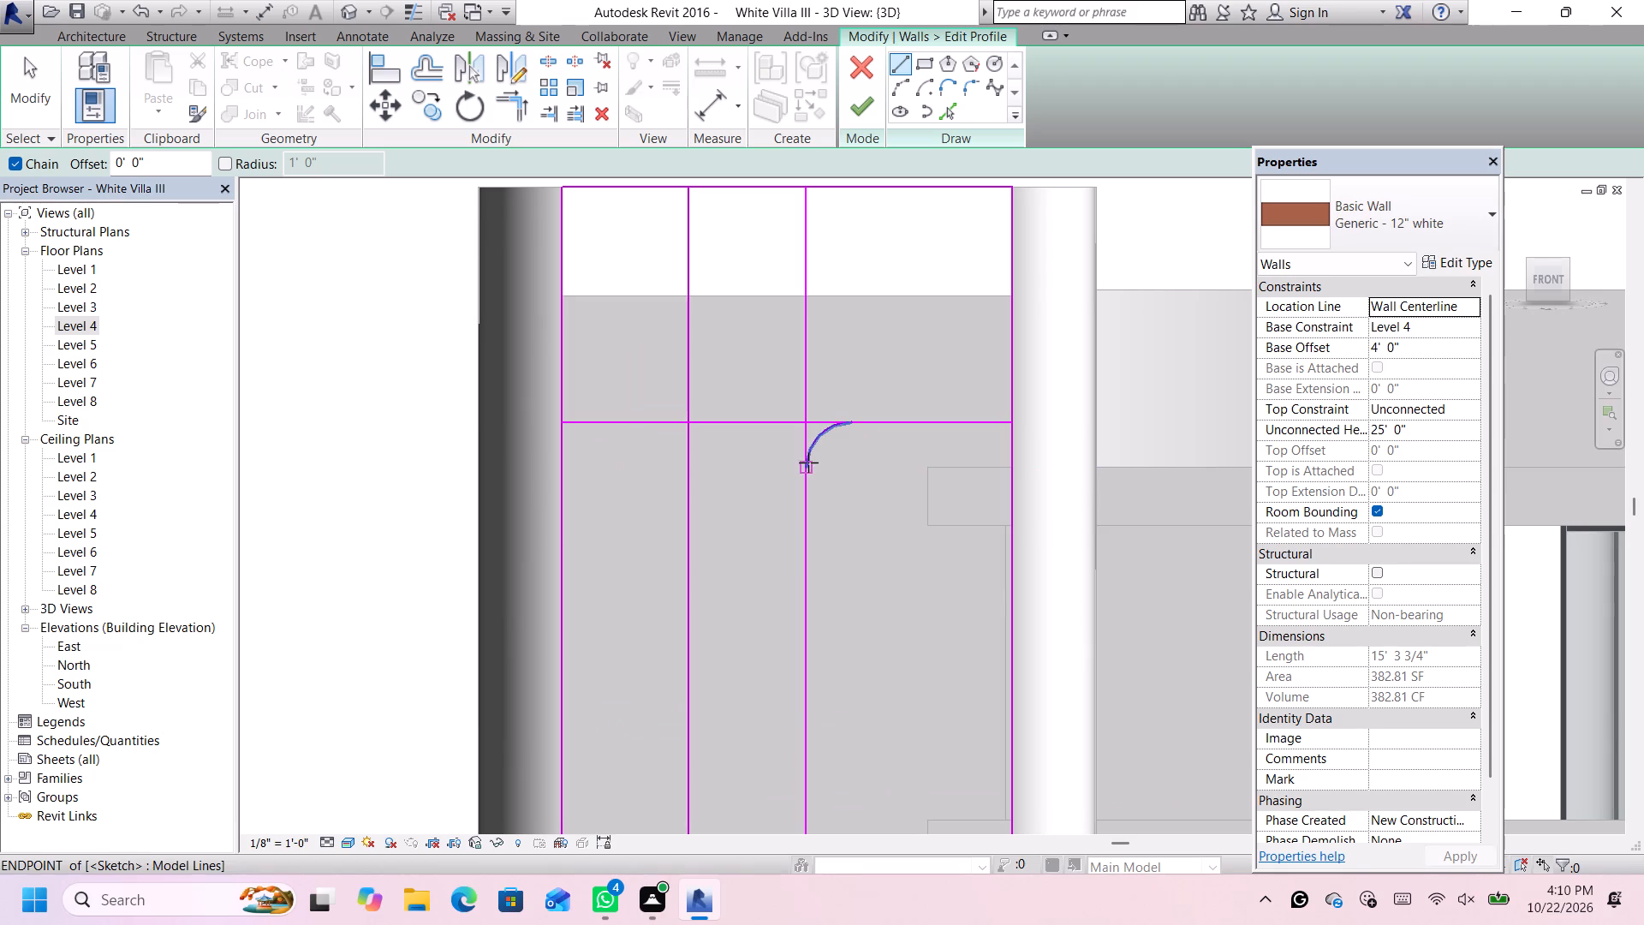
left_click(807, 464)
scroll(807, 464, "down", 6)
scroll(759, 662, "up", 2)
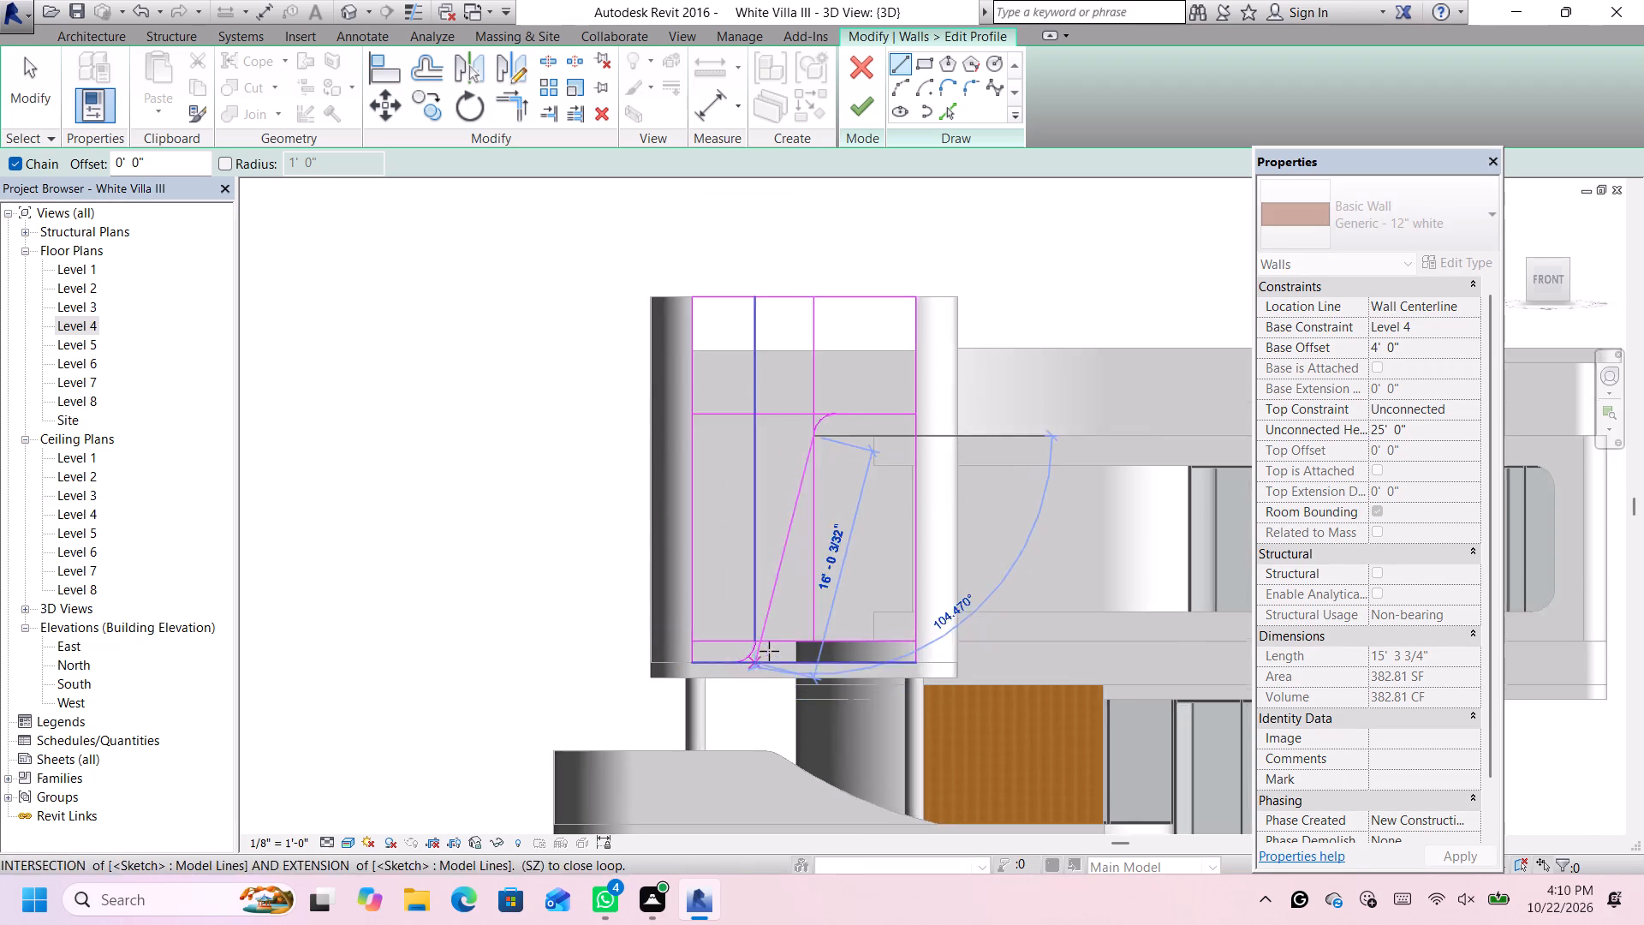
scroll(769, 651, "up", 2)
left_click(747, 632)
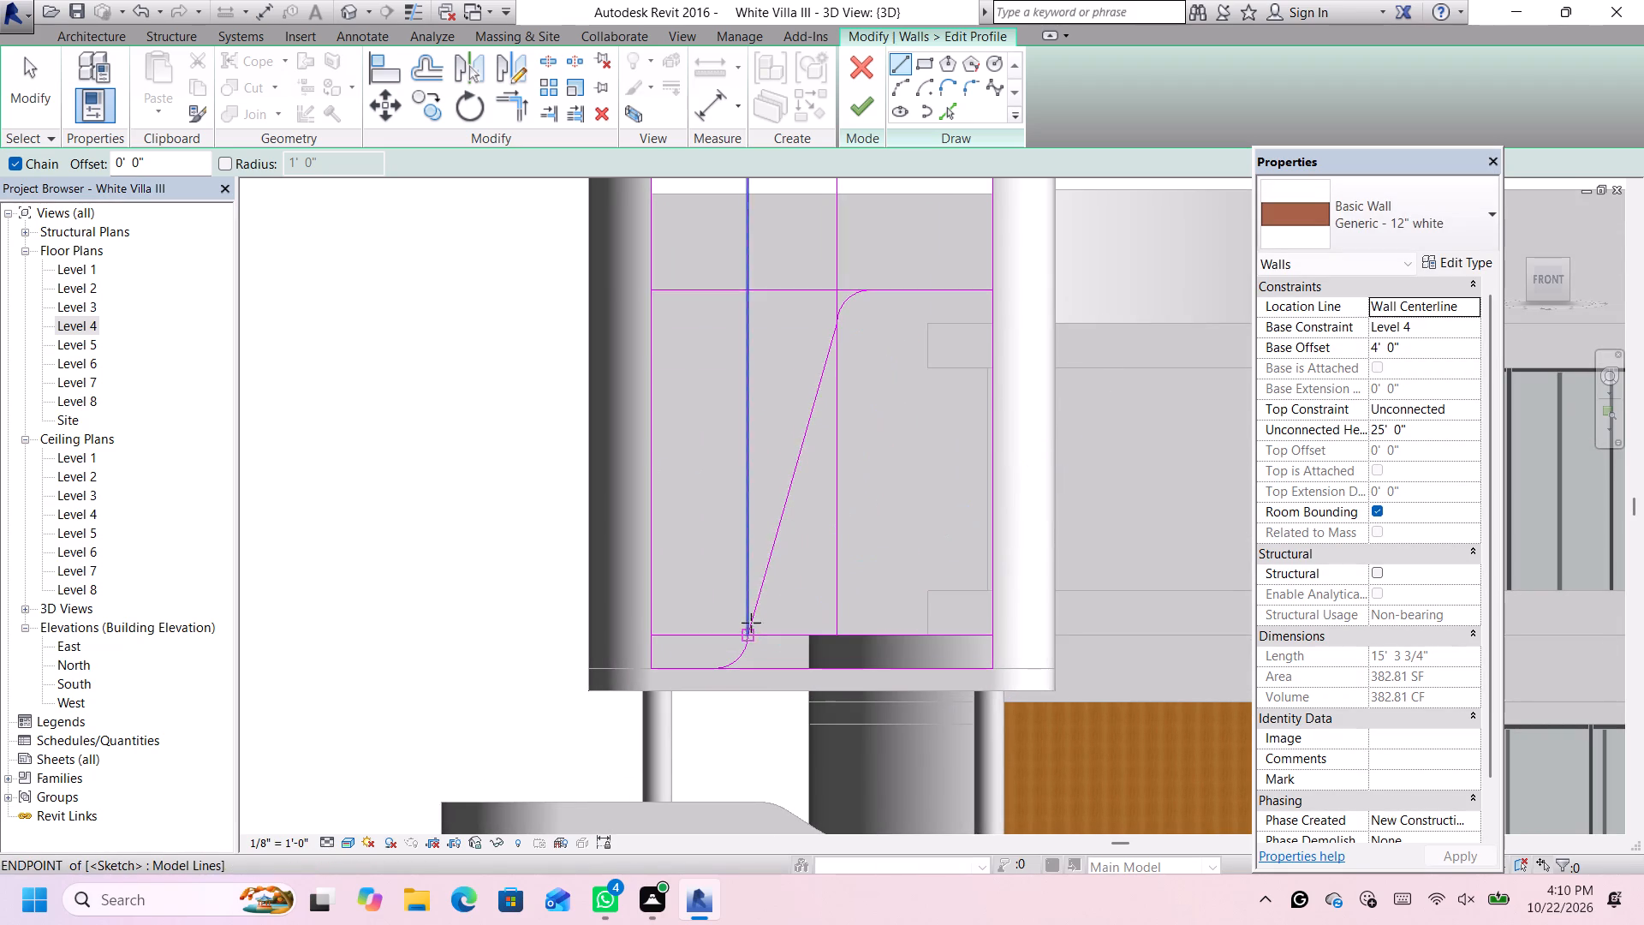
scroll(804, 471, "down", 2)
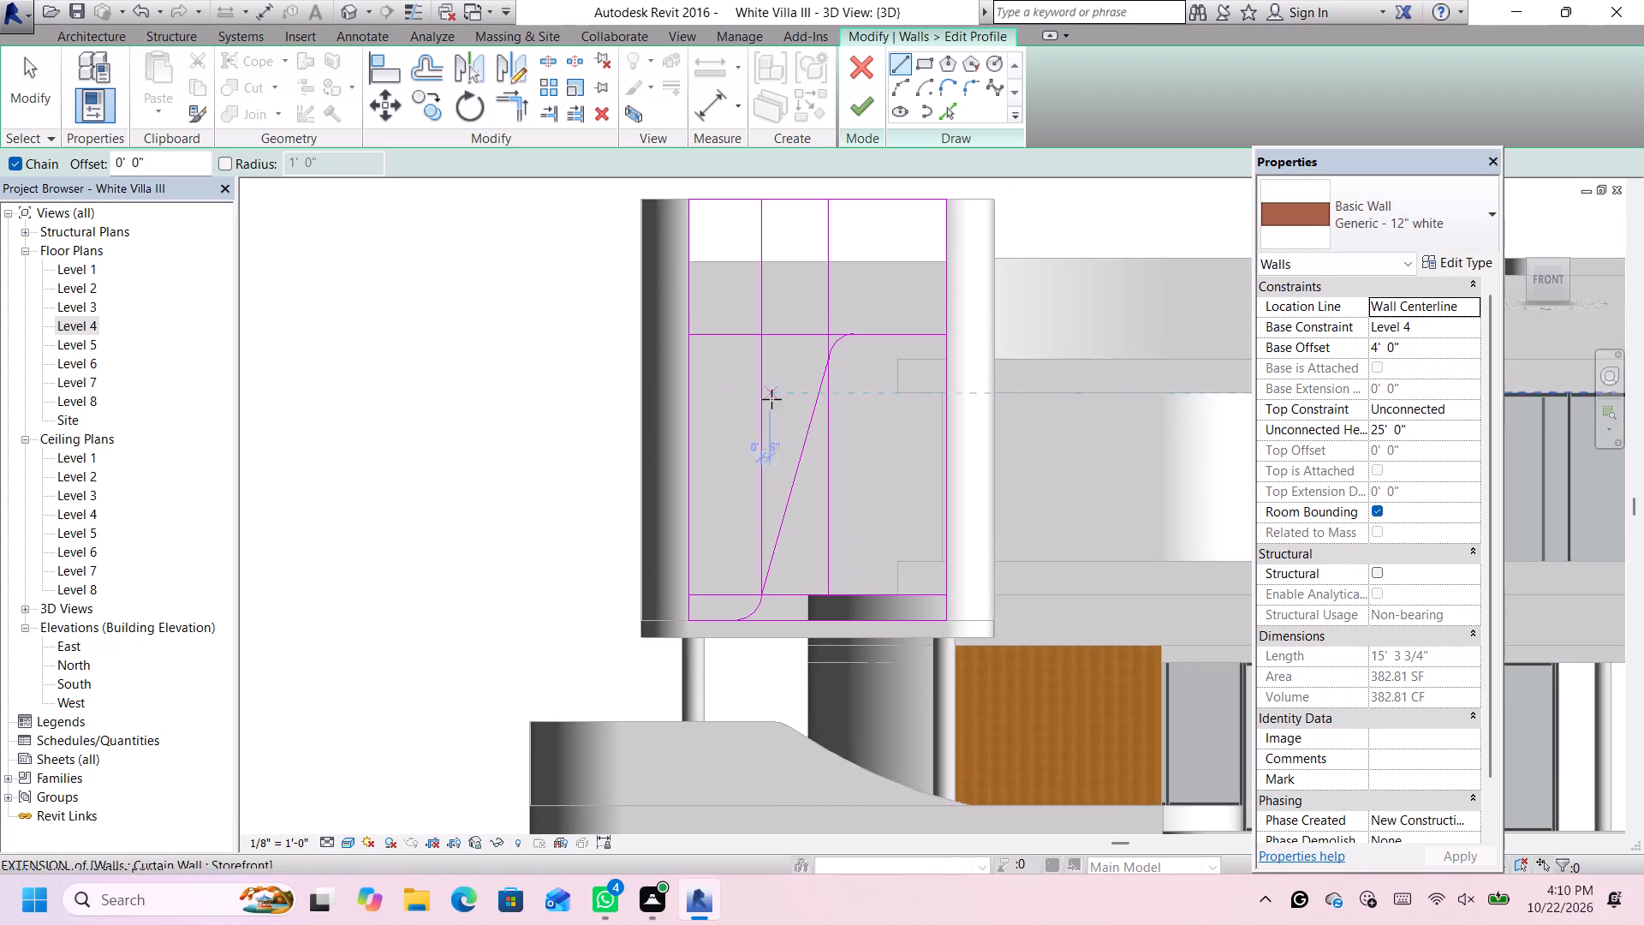
scroll(771, 399, "up", 2)
key("Escape")
key("Escape")
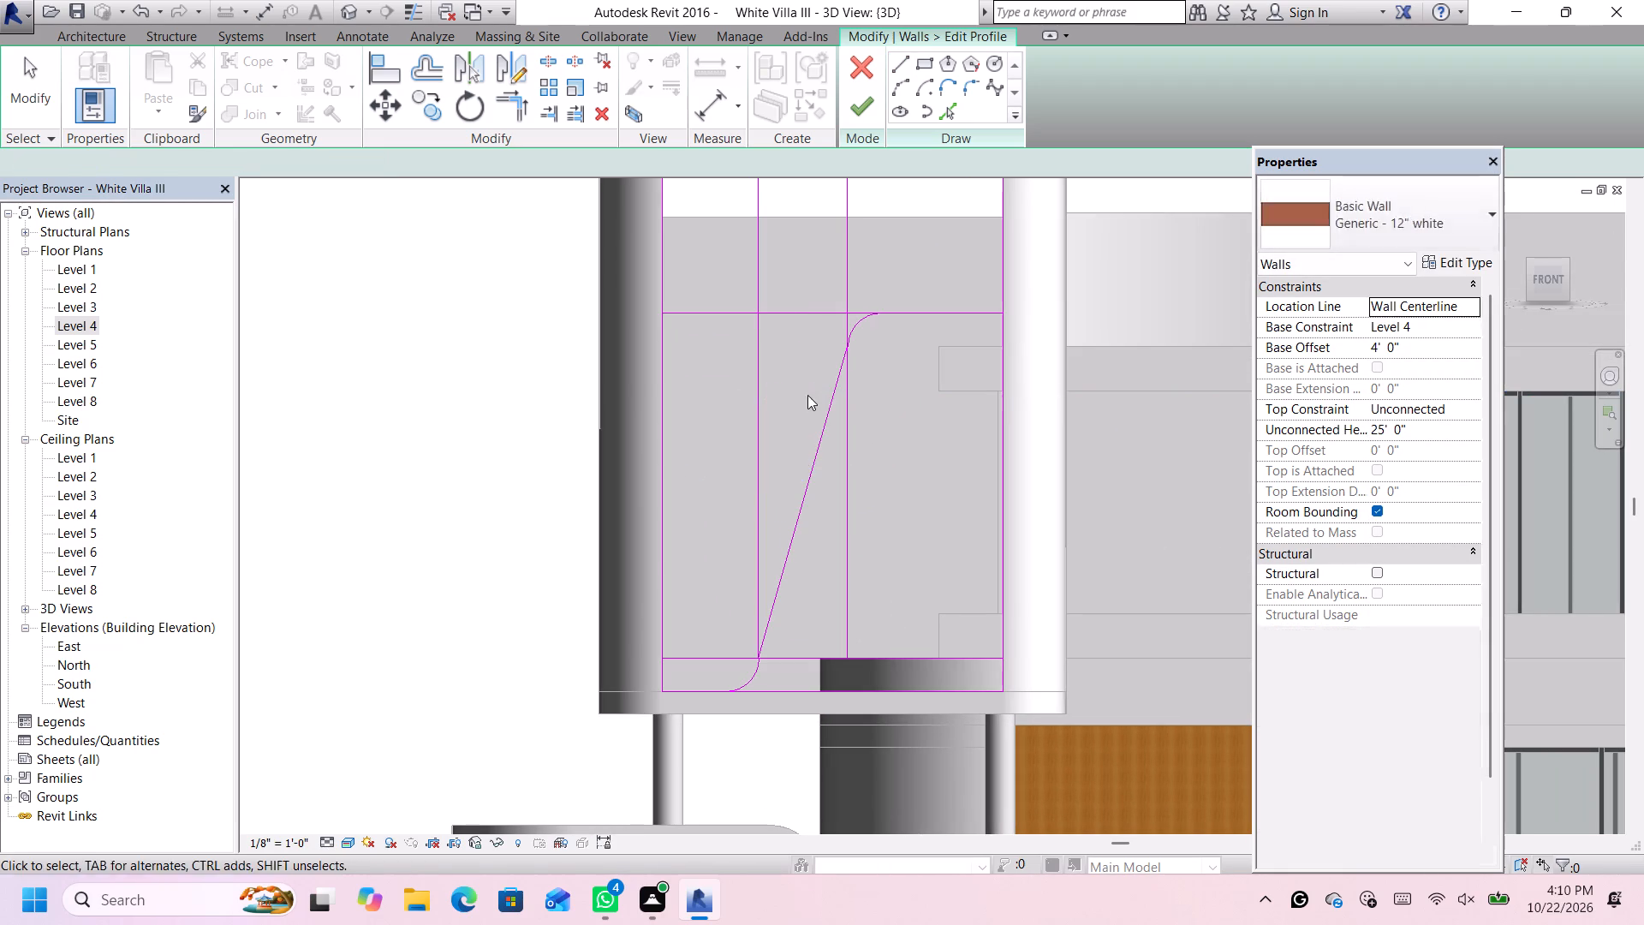
Delete the two inner vertical guide lines and the horizontal guide line just above the profile's bottom edge.
scroll(841, 282, "down", 4)
scroll(859, 274, "up", 1)
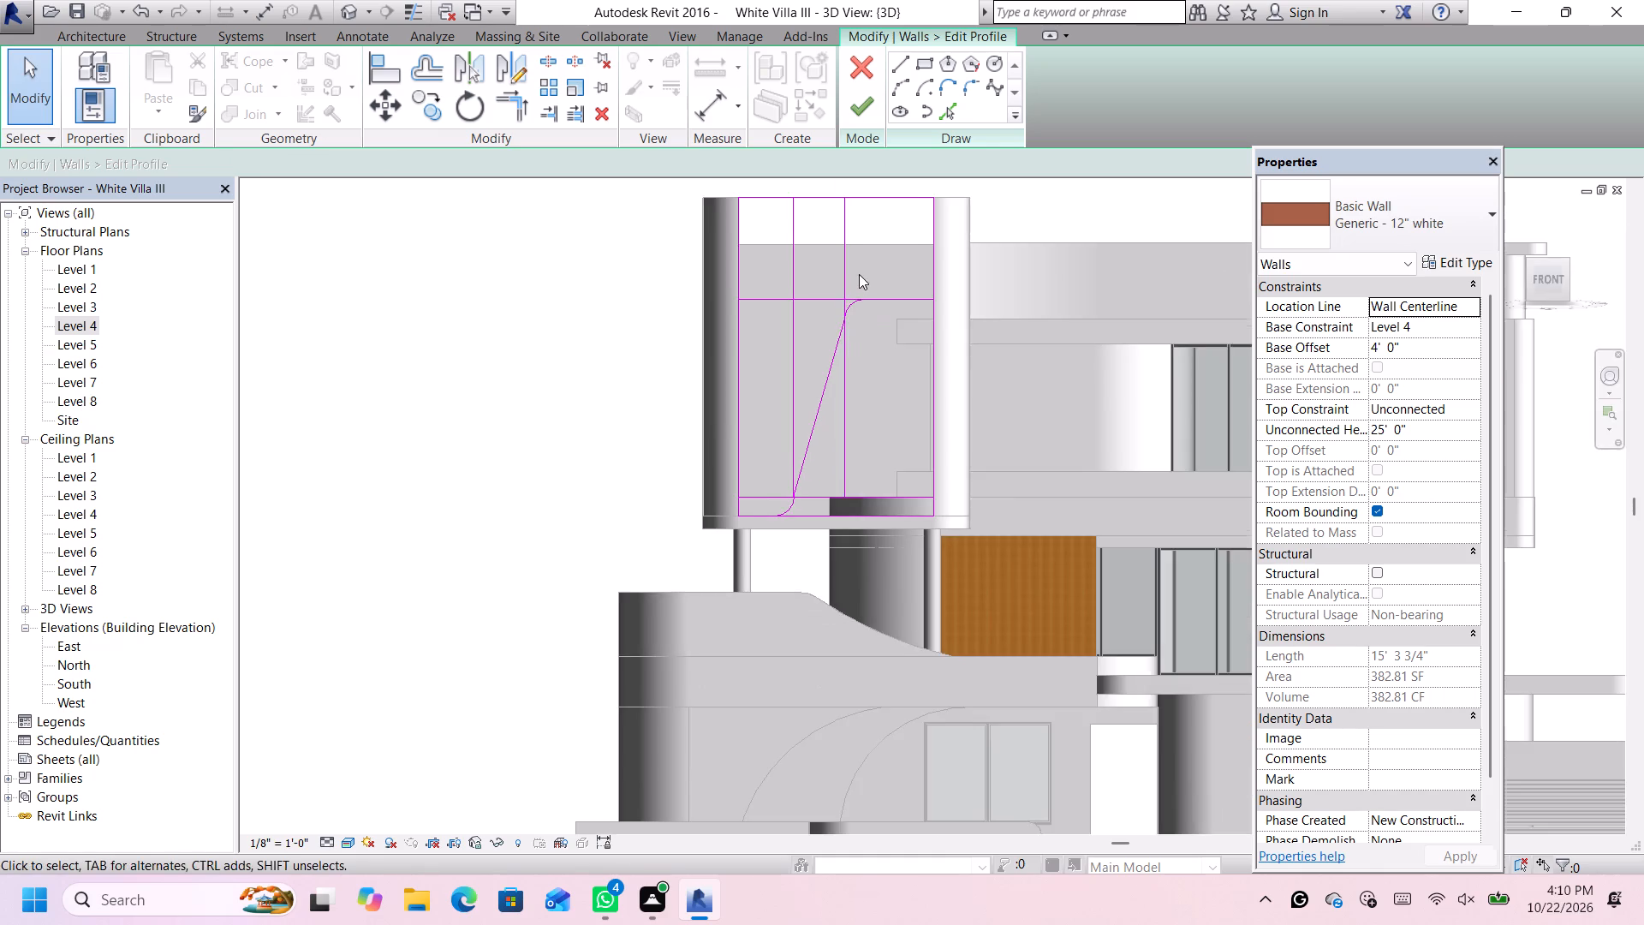
scroll(859, 274, "up", 1)
left_click(847, 257)
key("Delete")
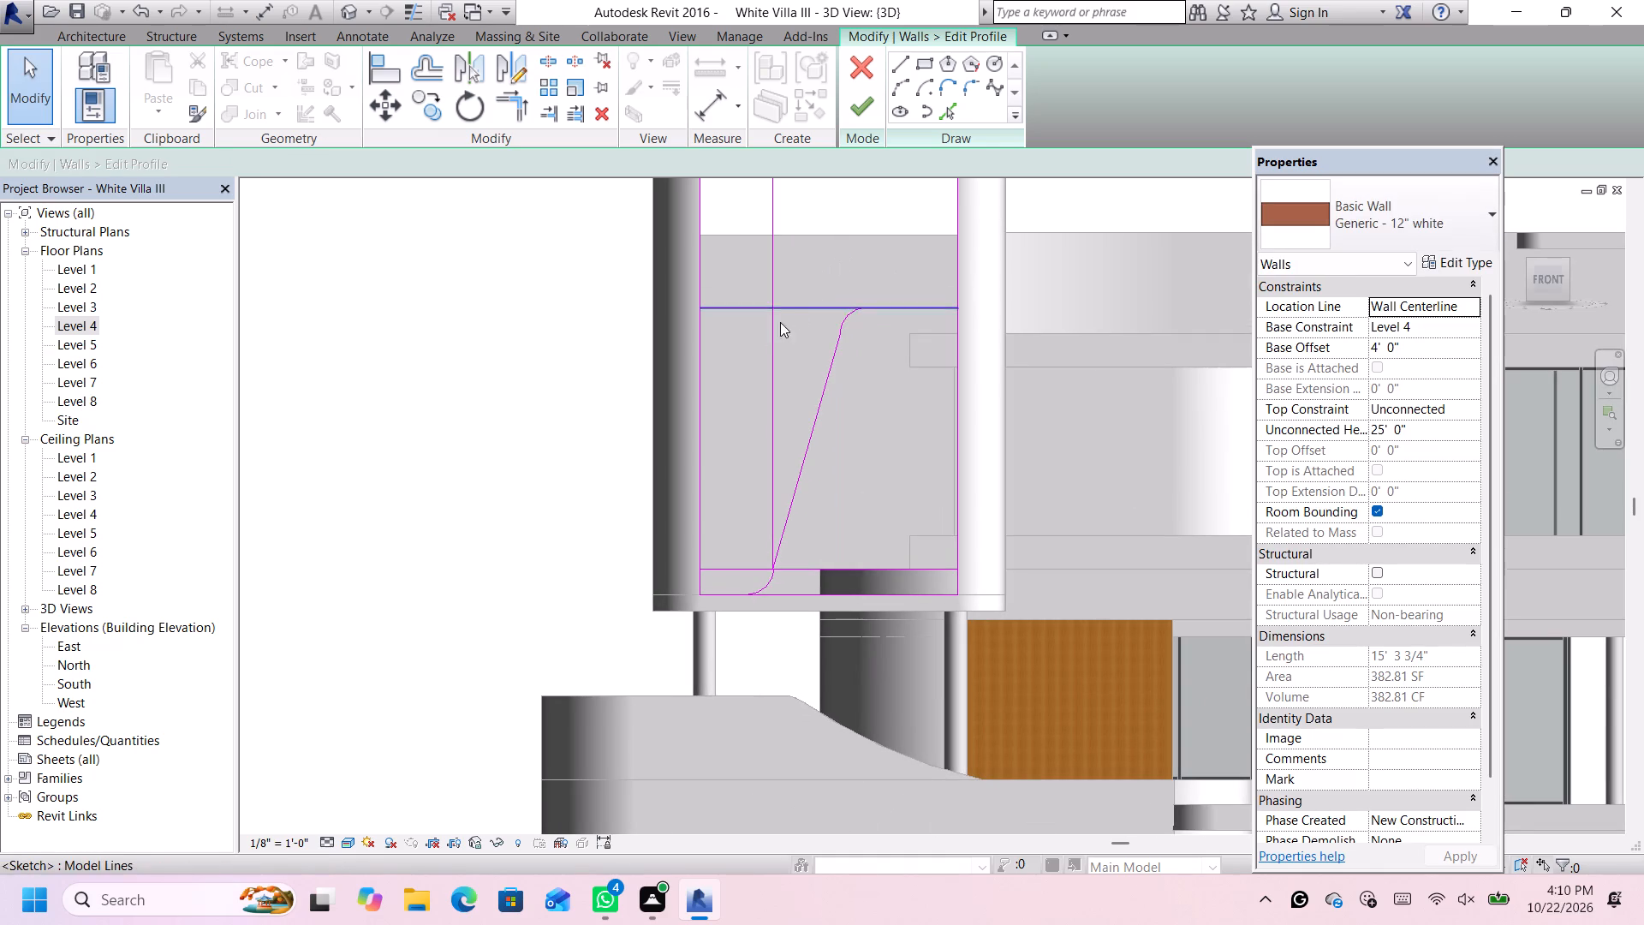
left_click(772, 341)
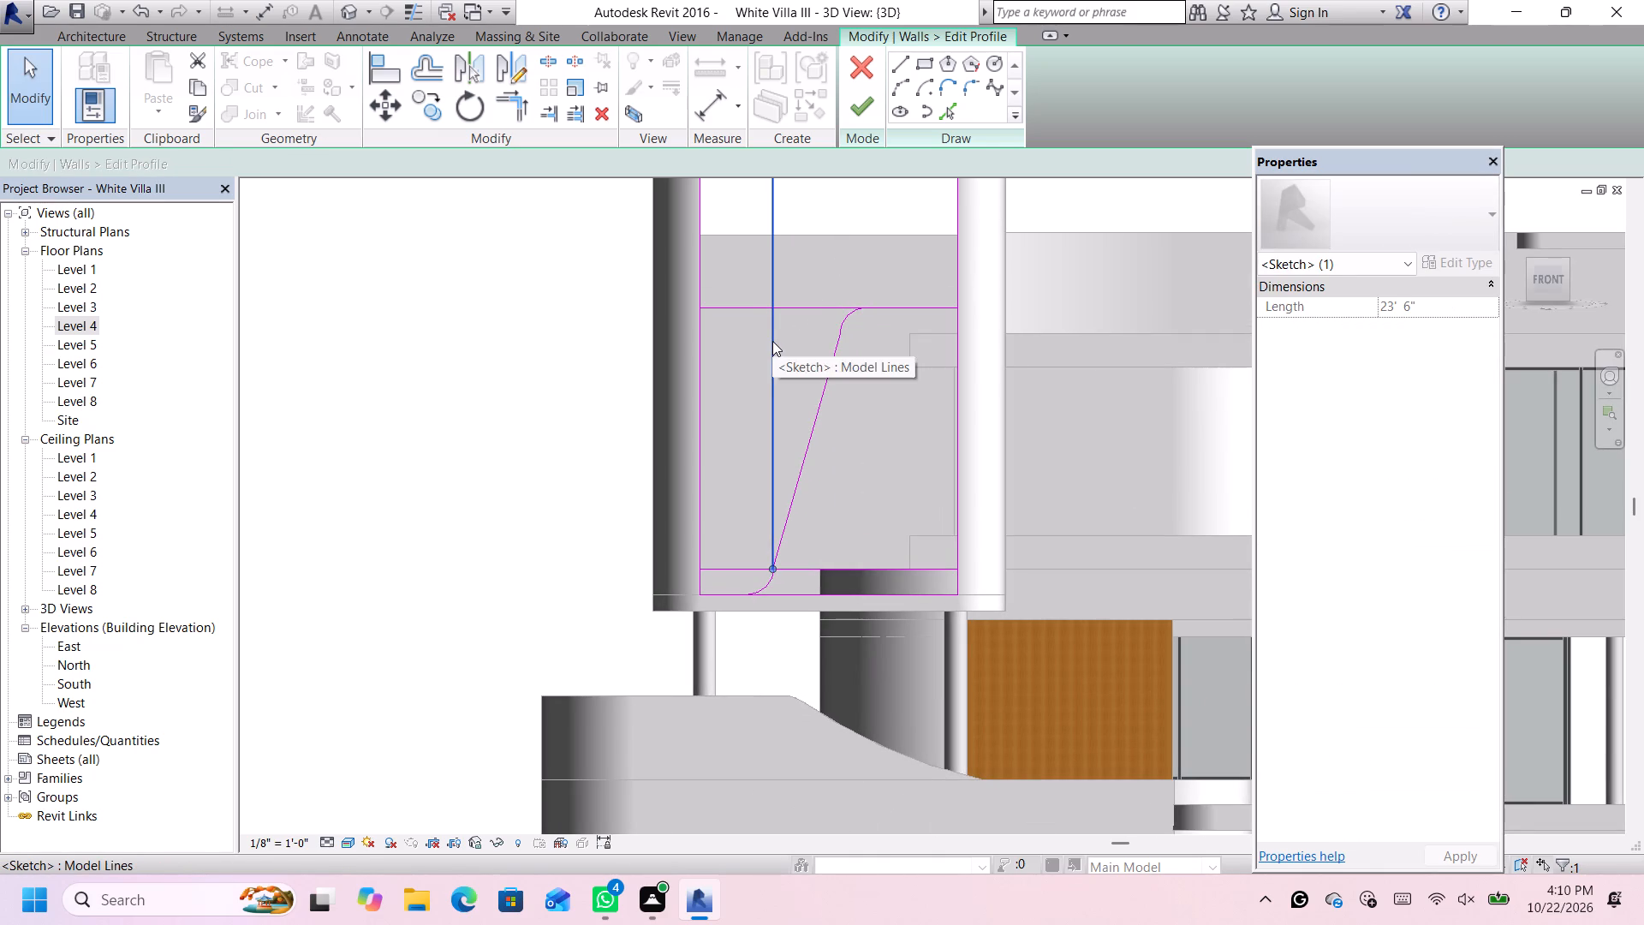
key("Delete")
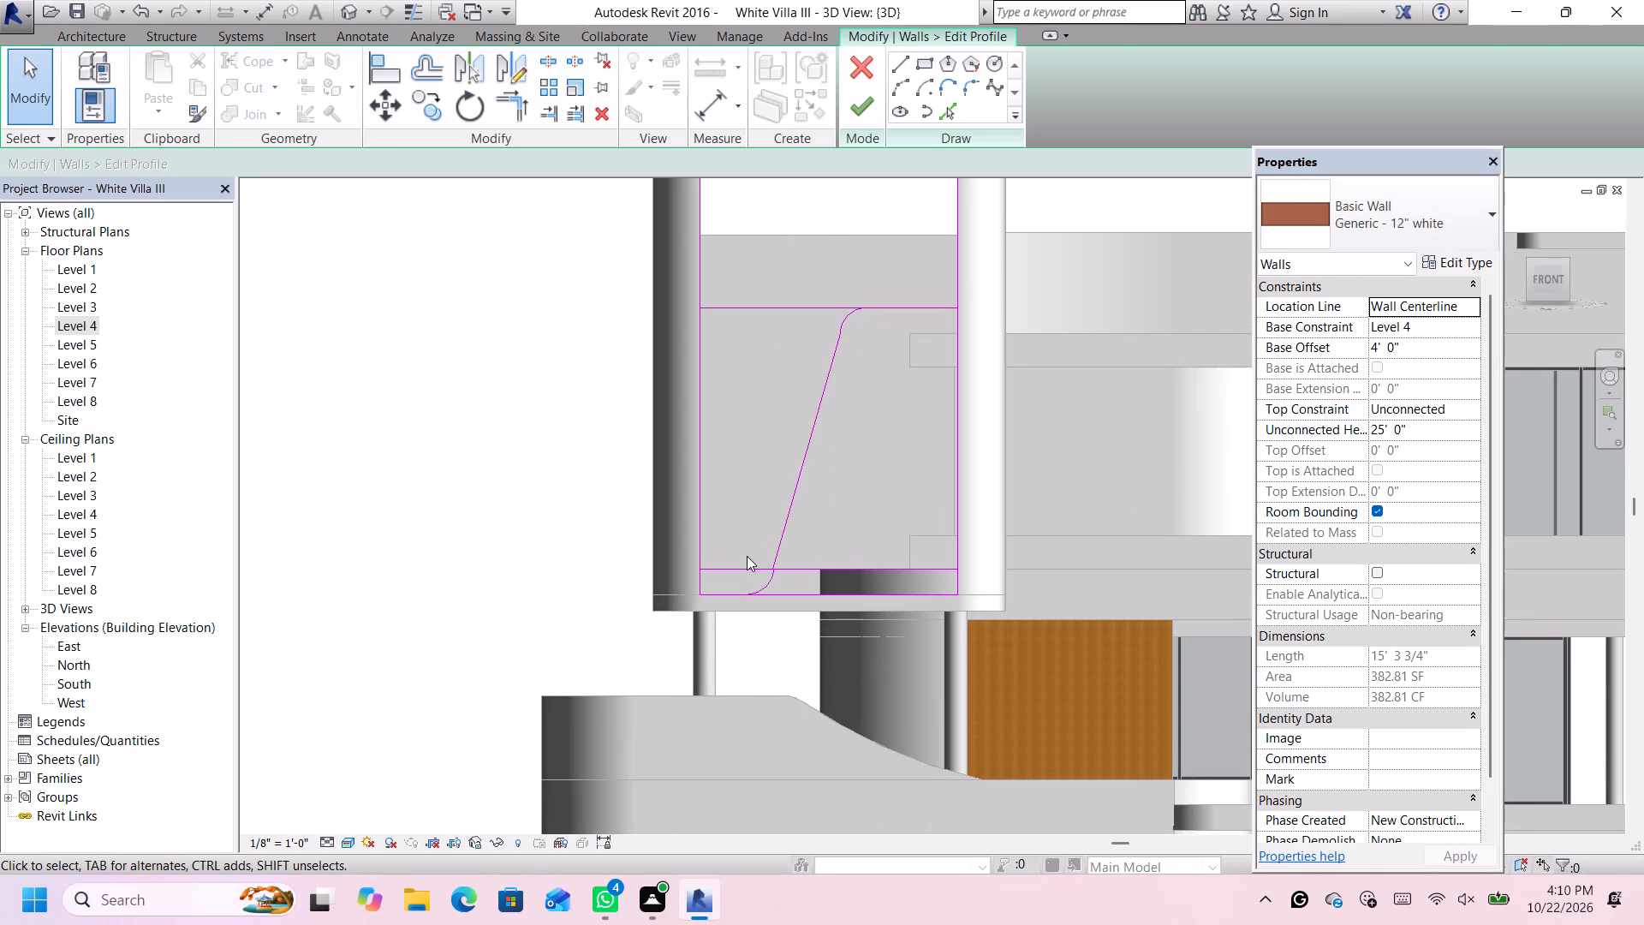
left_click(747, 564)
scroll(776, 570, "up", 10)
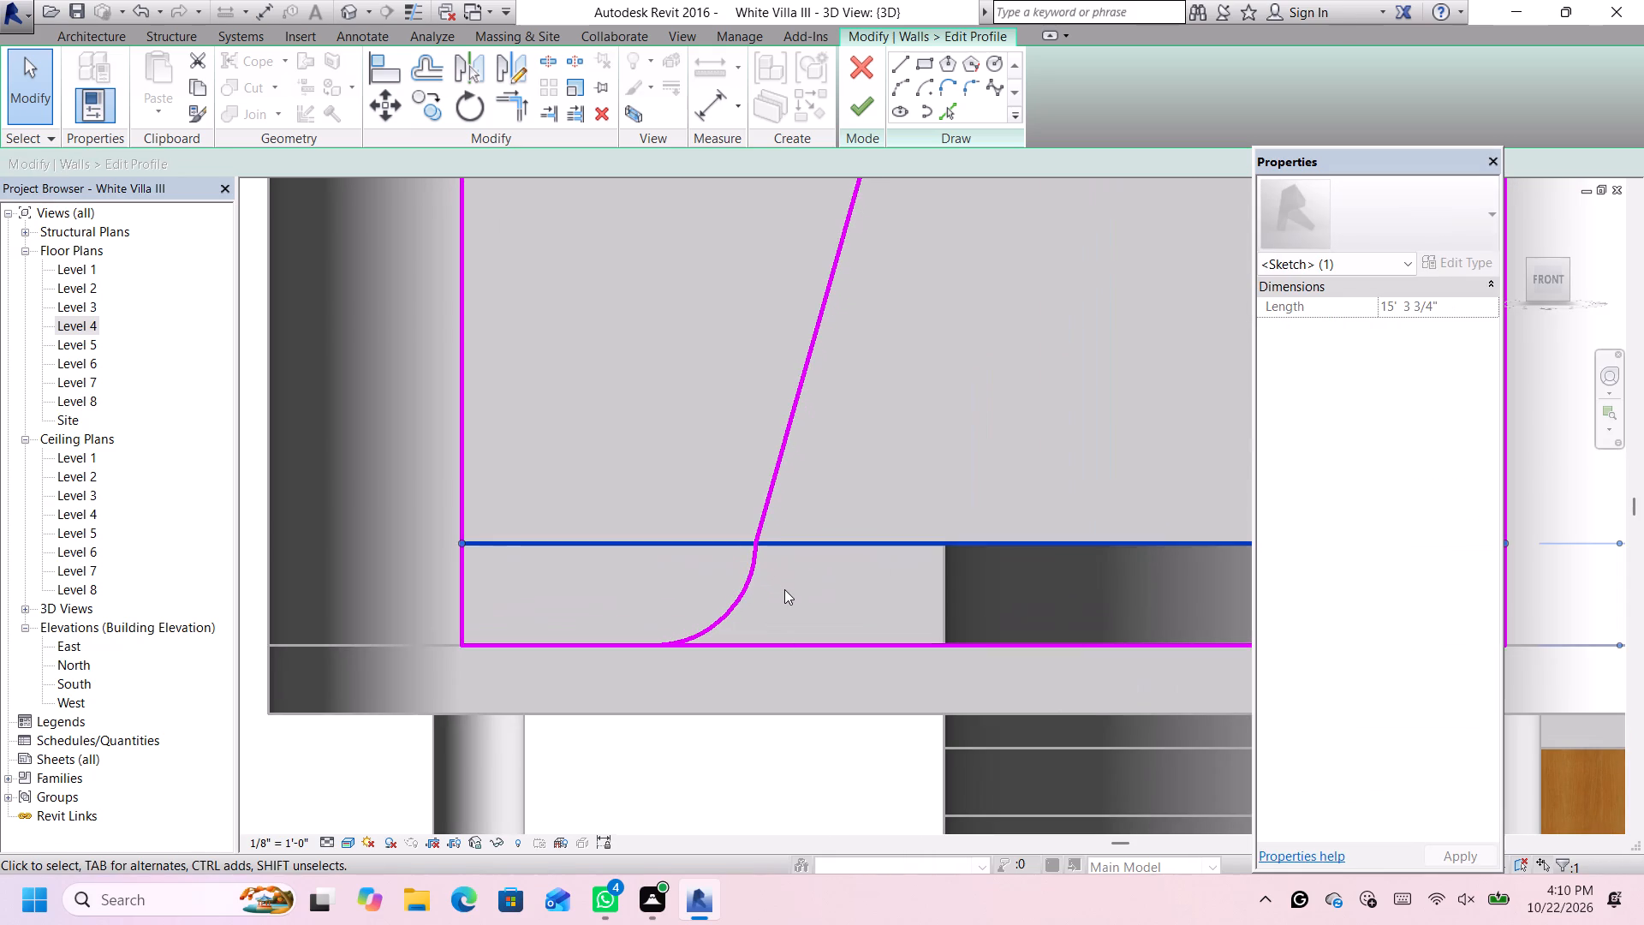
key("Delete")
Replace the lower arc with a new 1'-6" radius, 90° arc from the slanted line's lower end to the profile's bottom line.
left_click(758, 570)
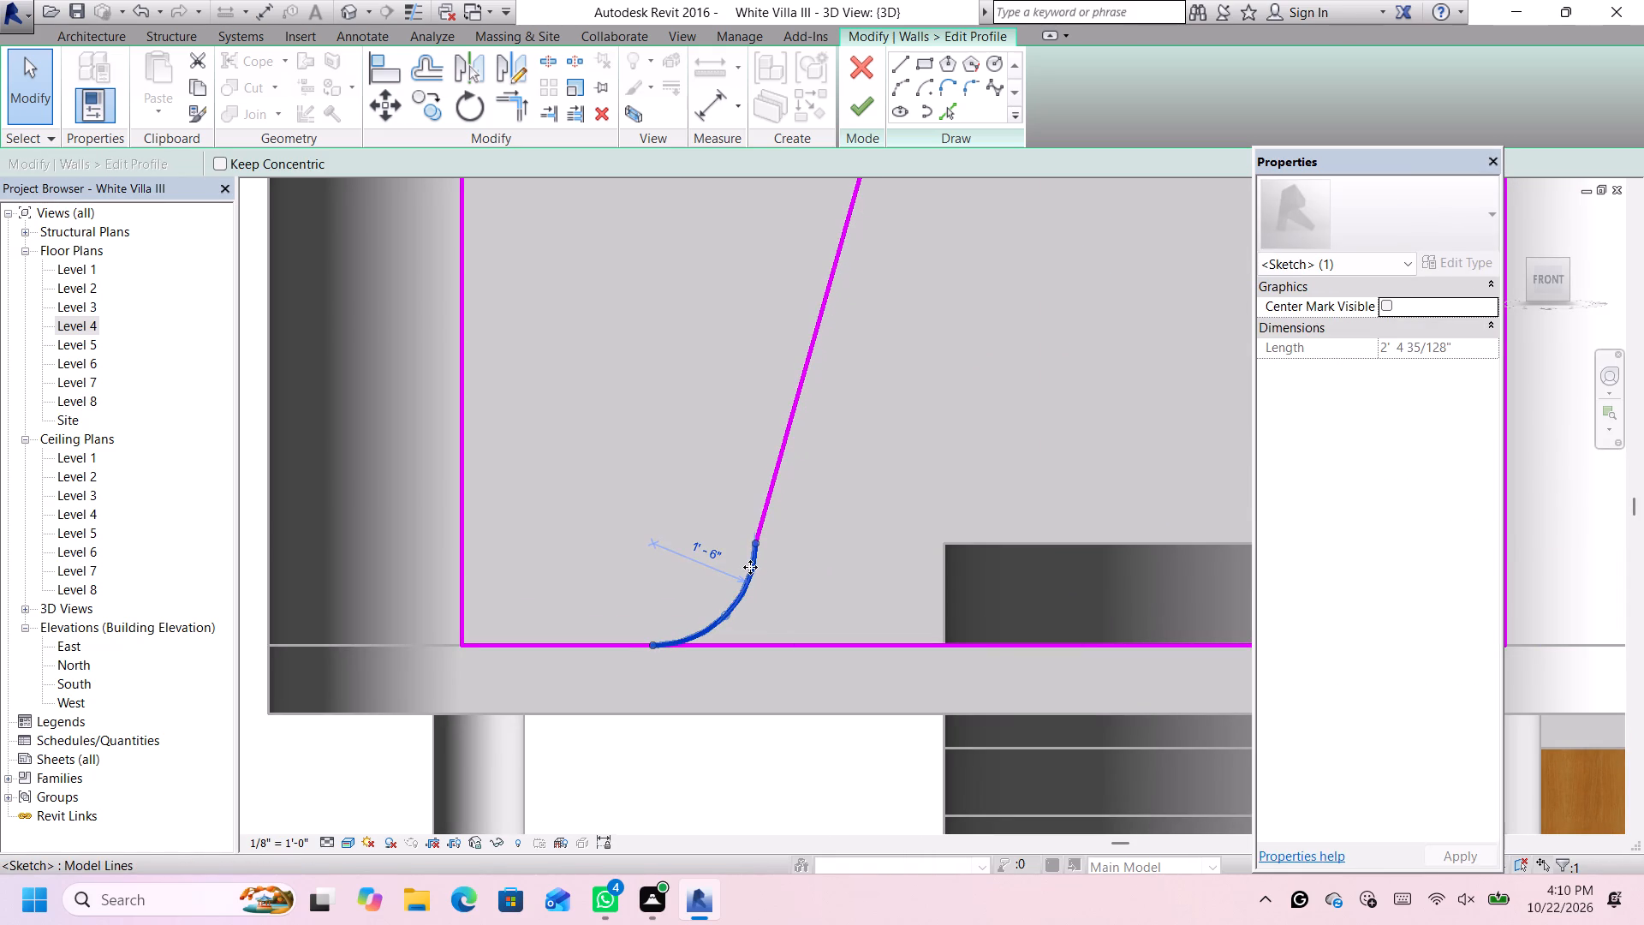
key("Delete")
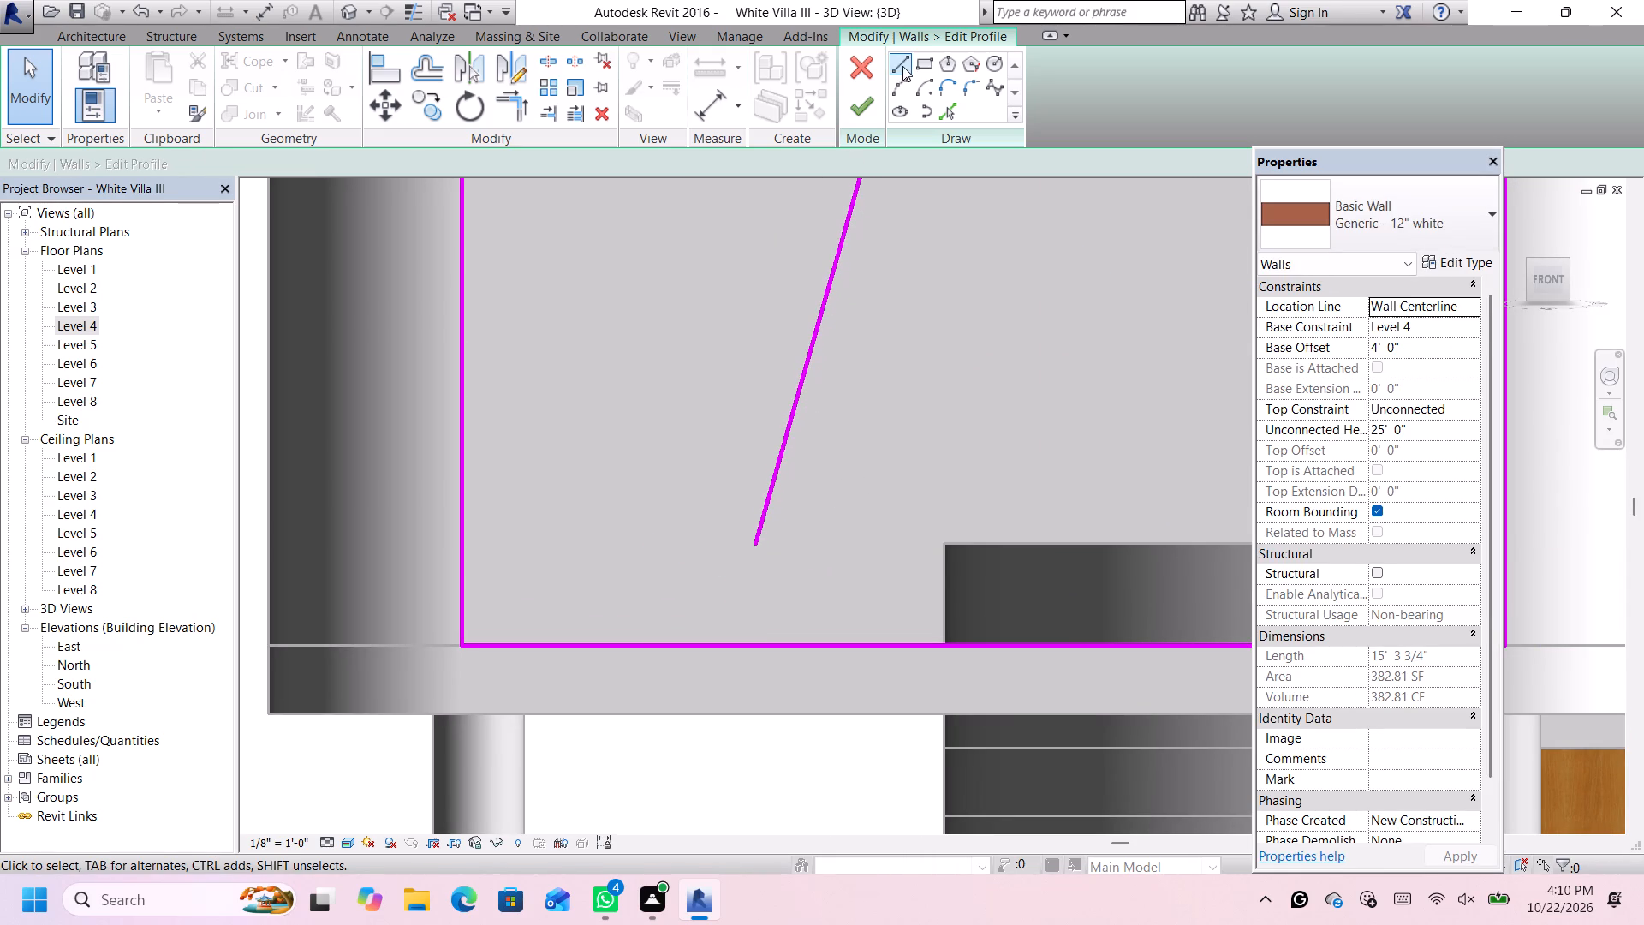
left_click(905, 86)
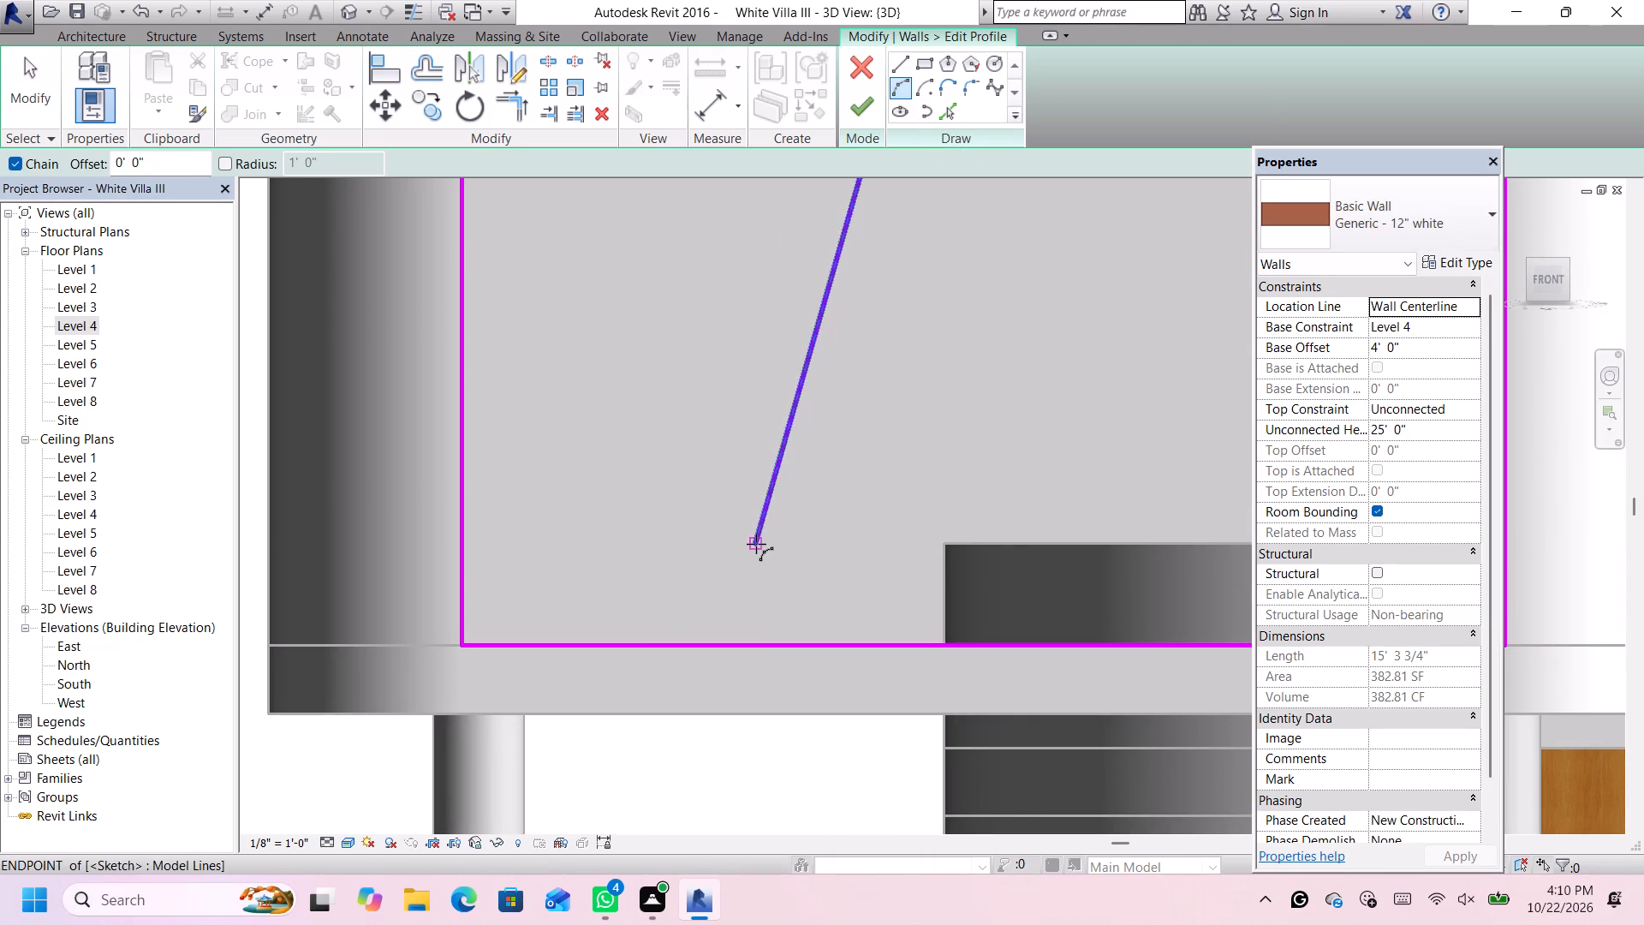
left_click(753, 544)
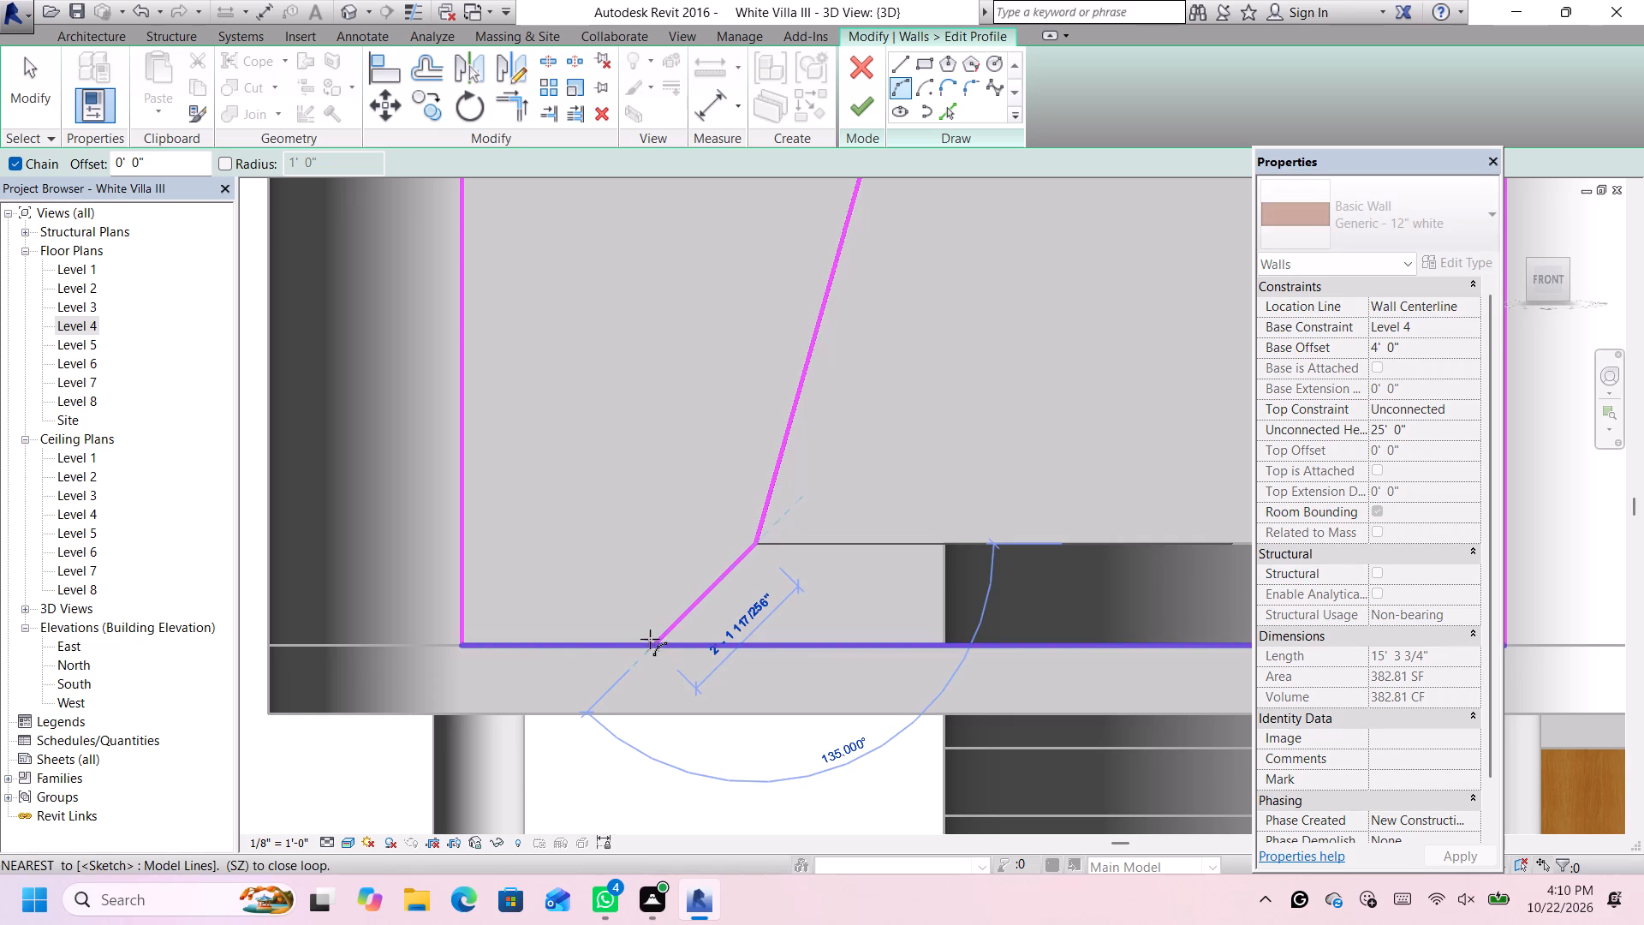
left_click(649, 641)
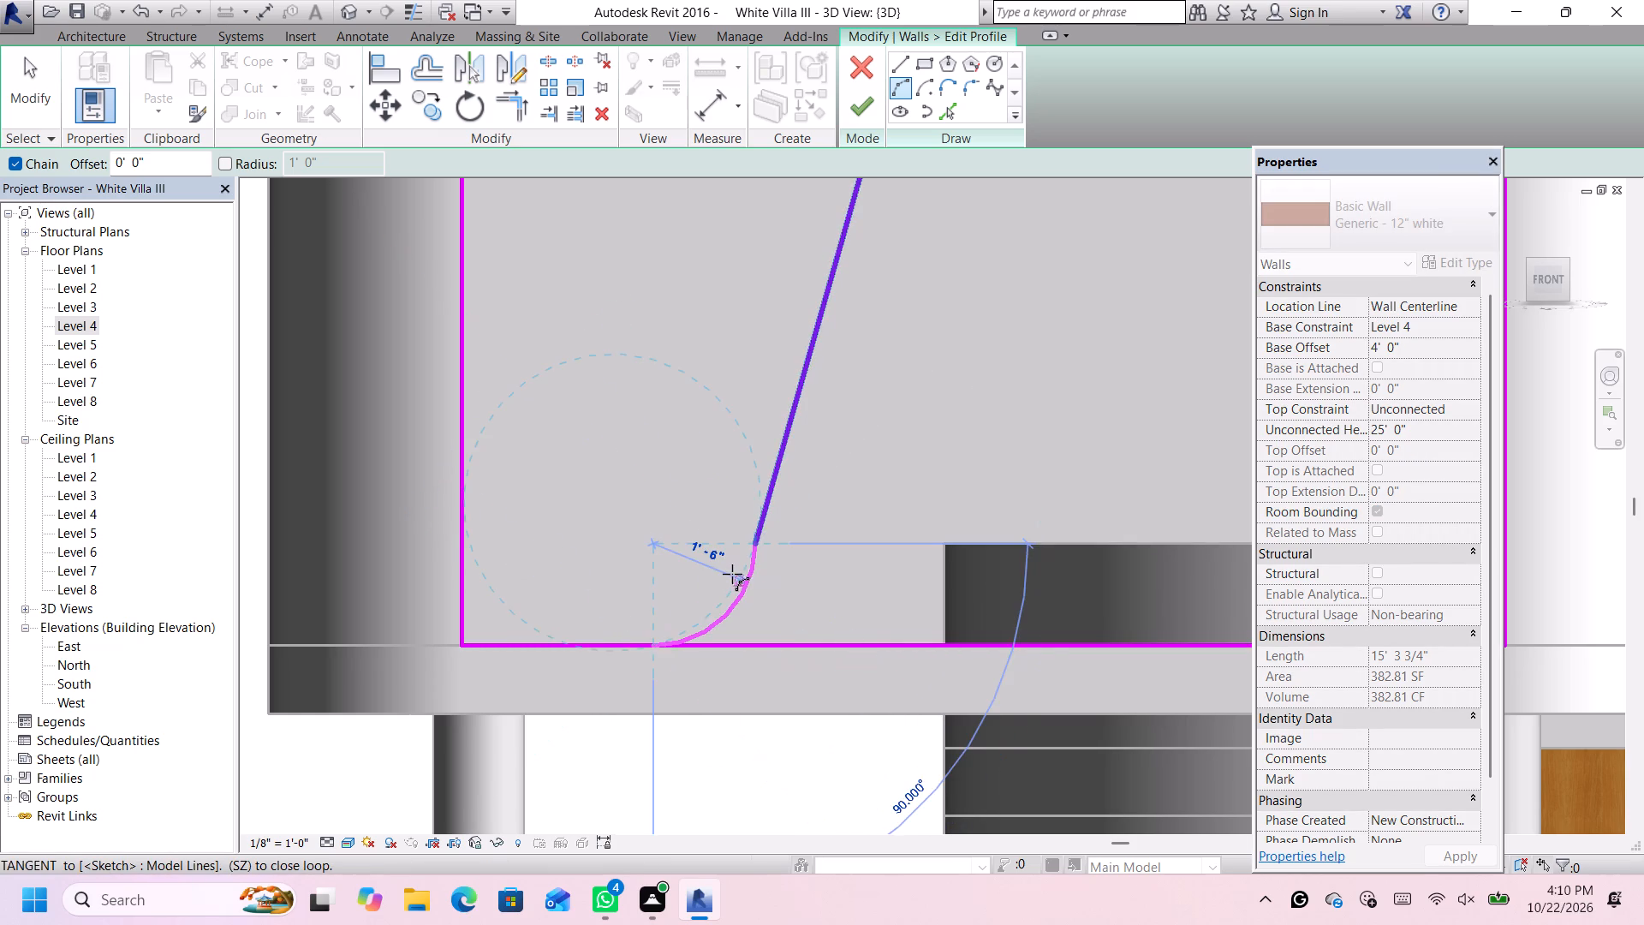
scroll(732, 571, "up", 4)
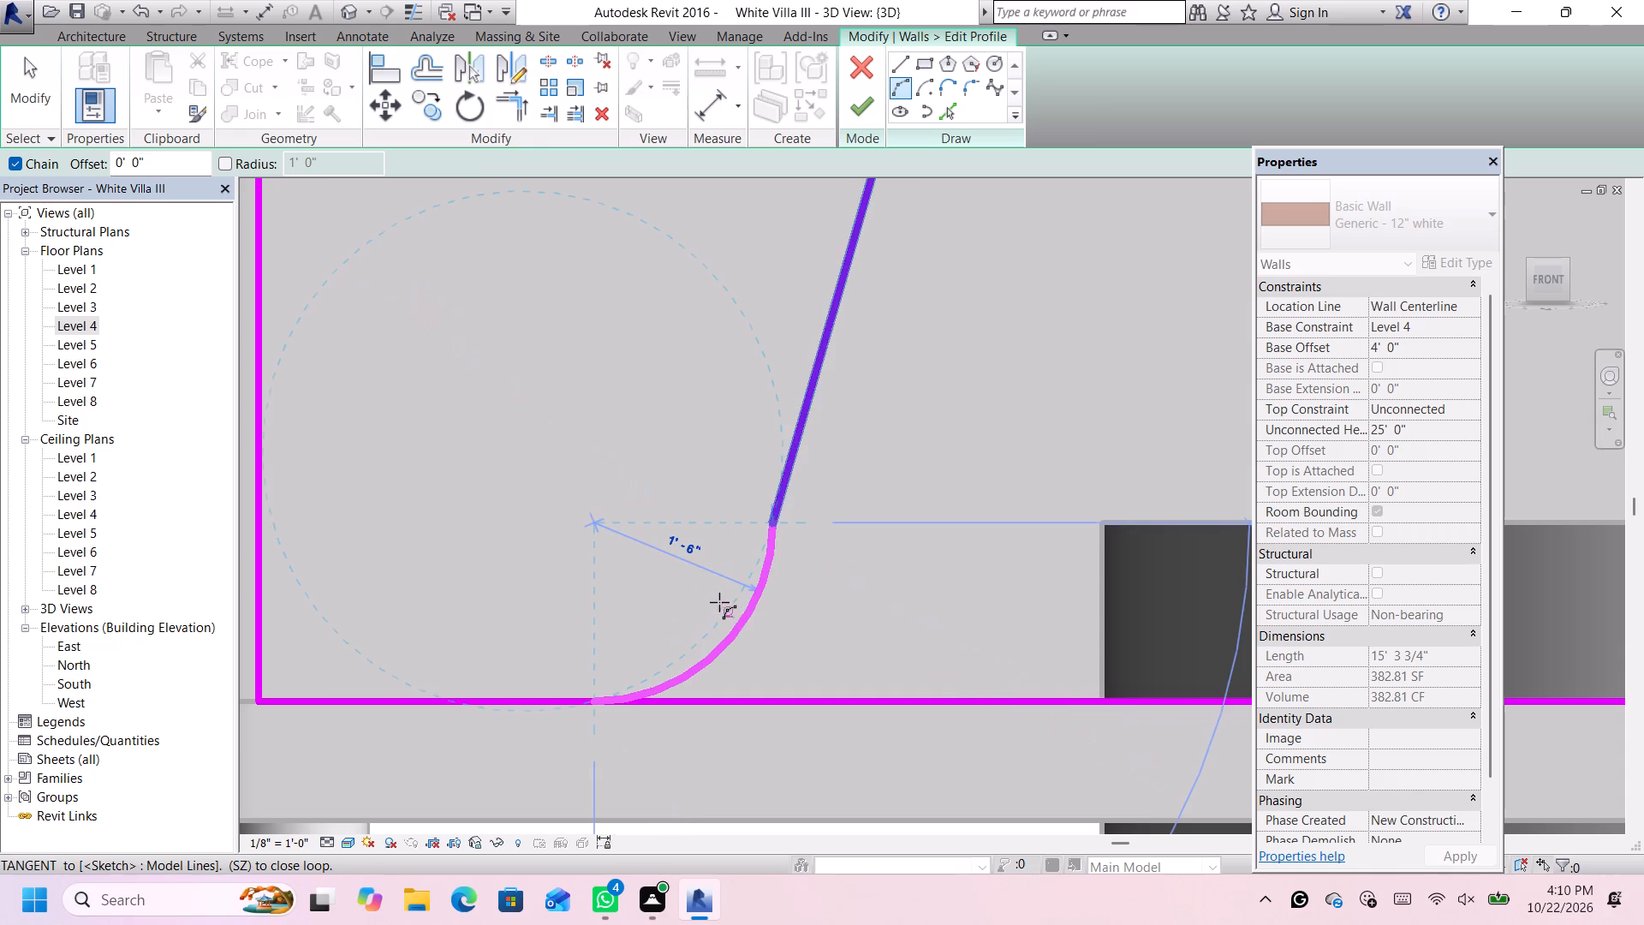
scroll(714, 601, "up", 4)
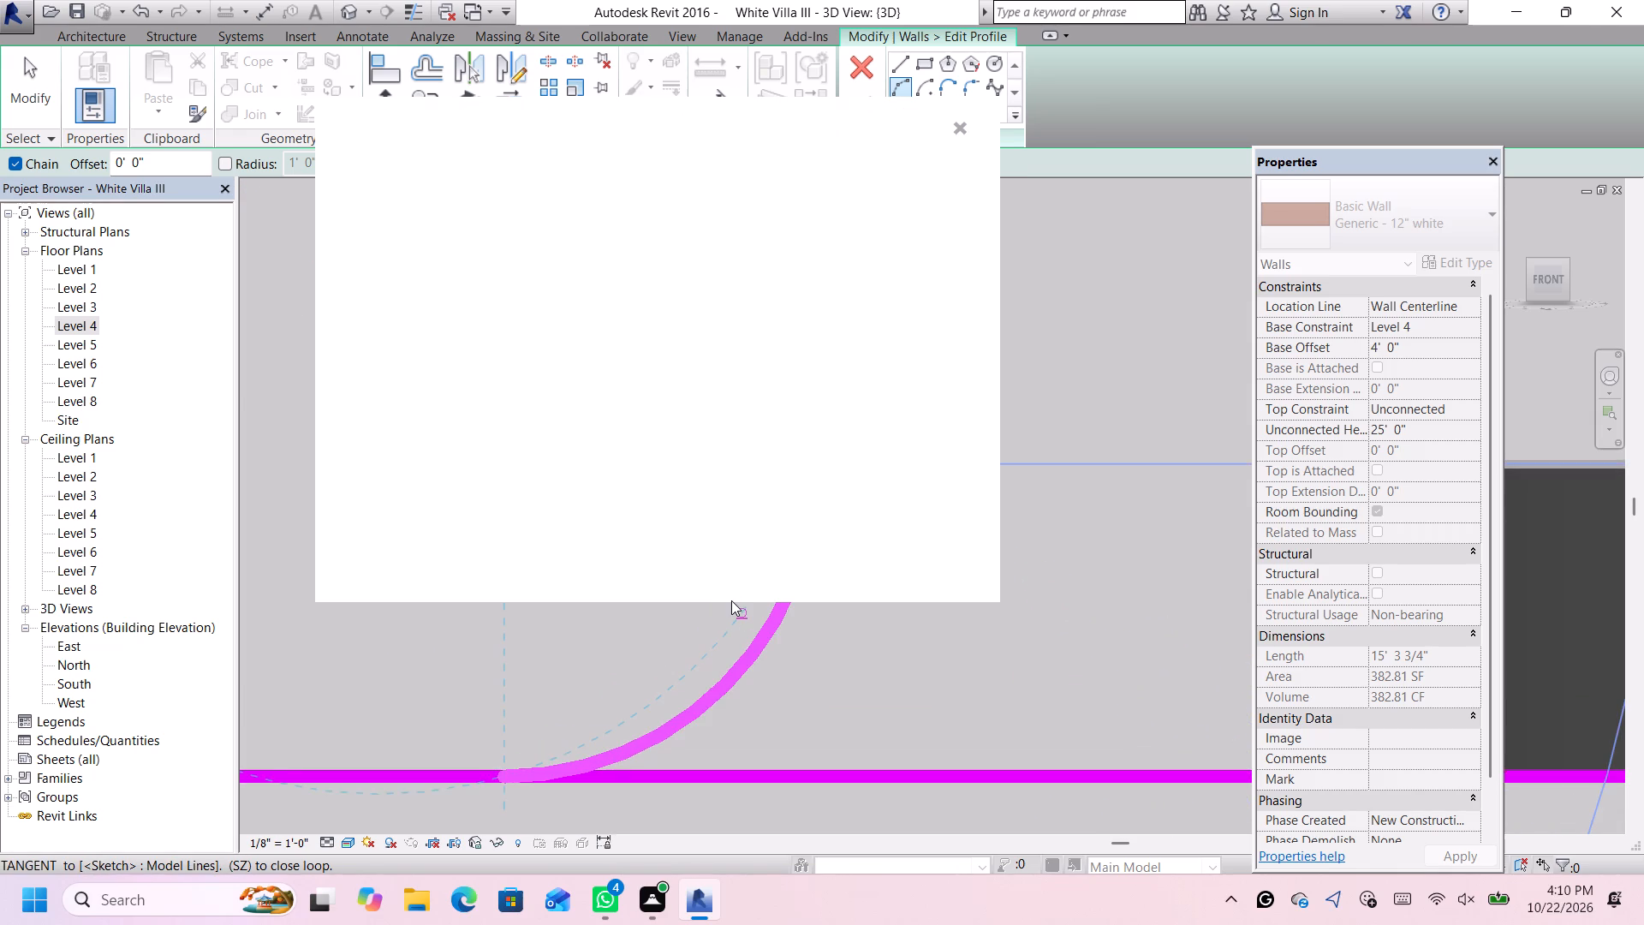
left_click(961, 123)
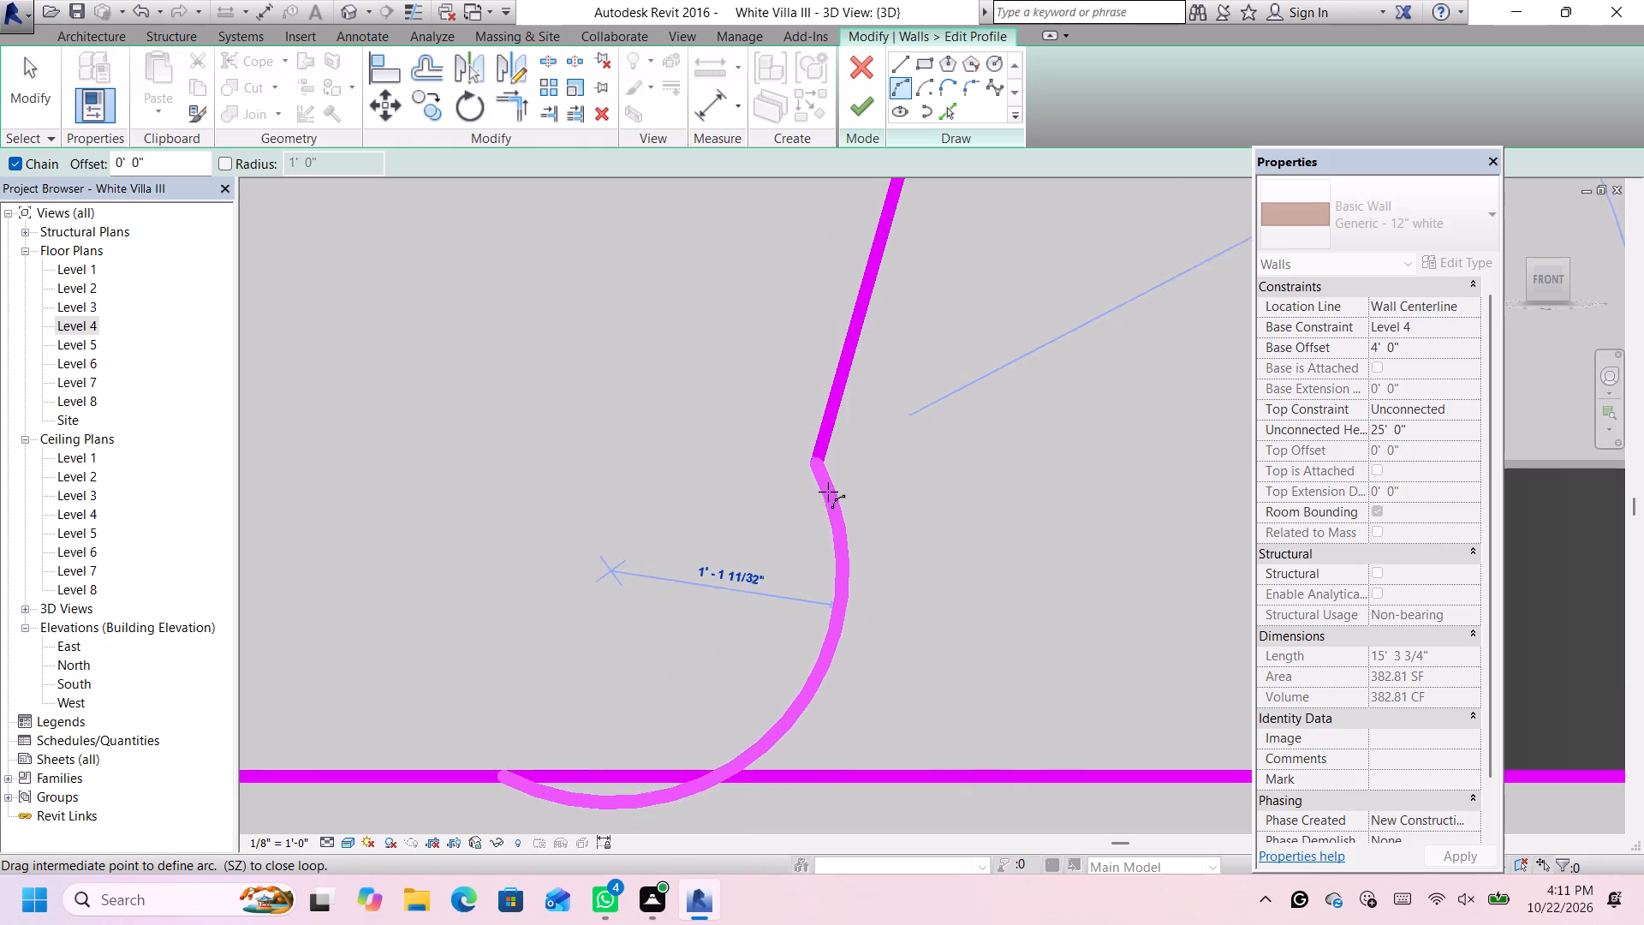
left_click(810, 480)
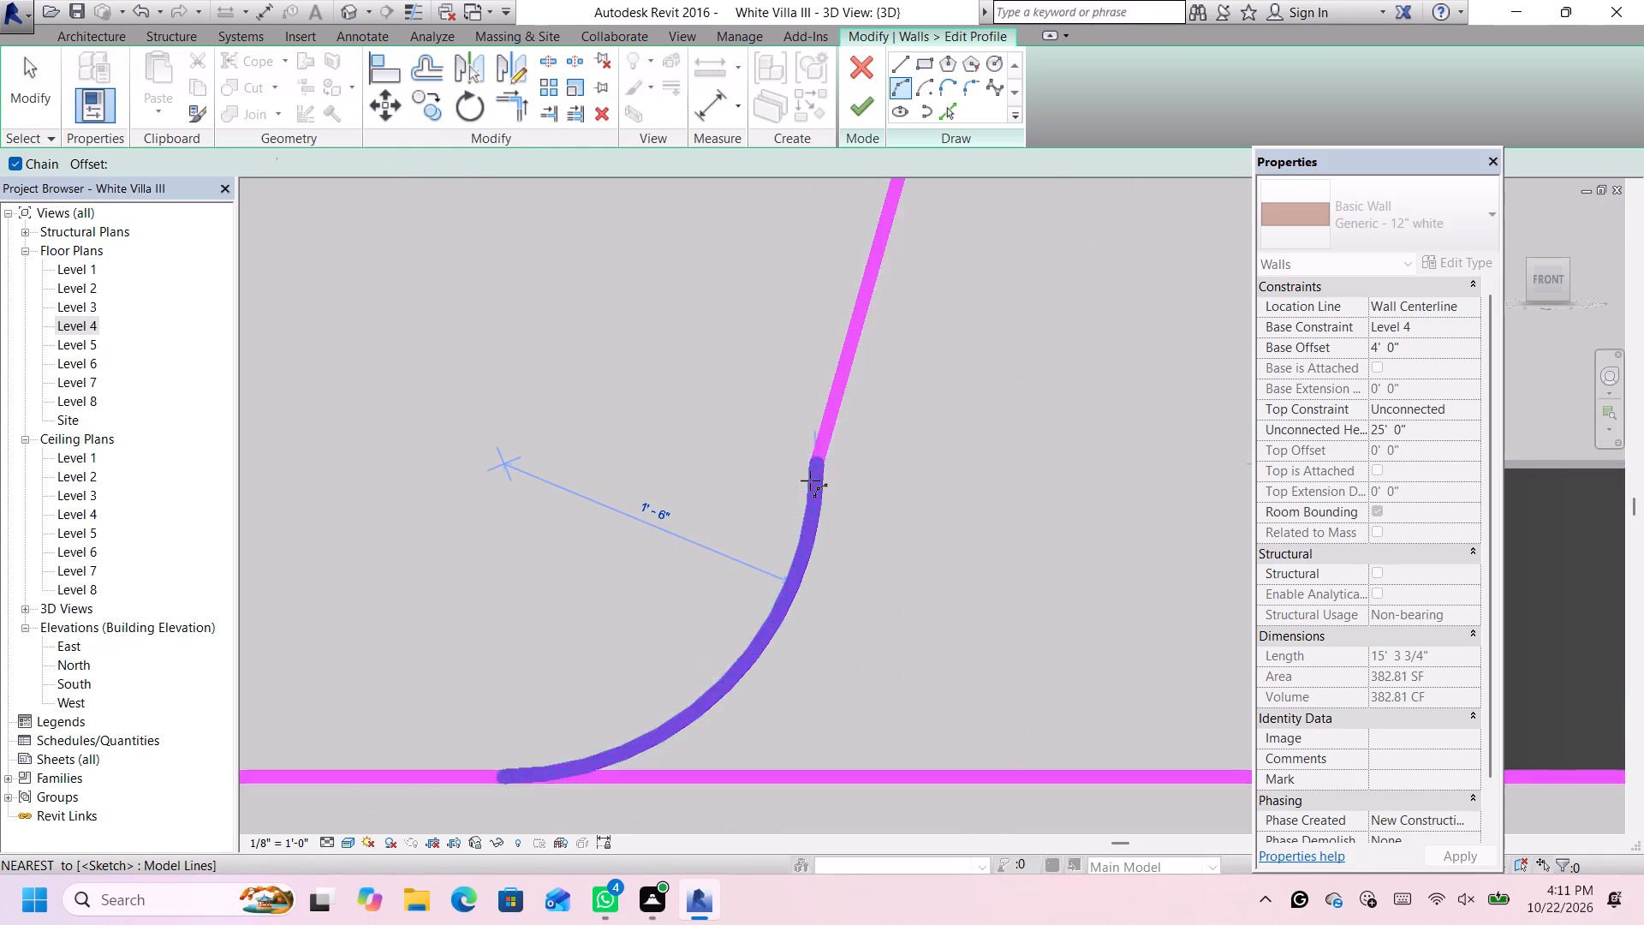
scroll(810, 480, "down", 20)
scroll(900, 367, "down", 5)
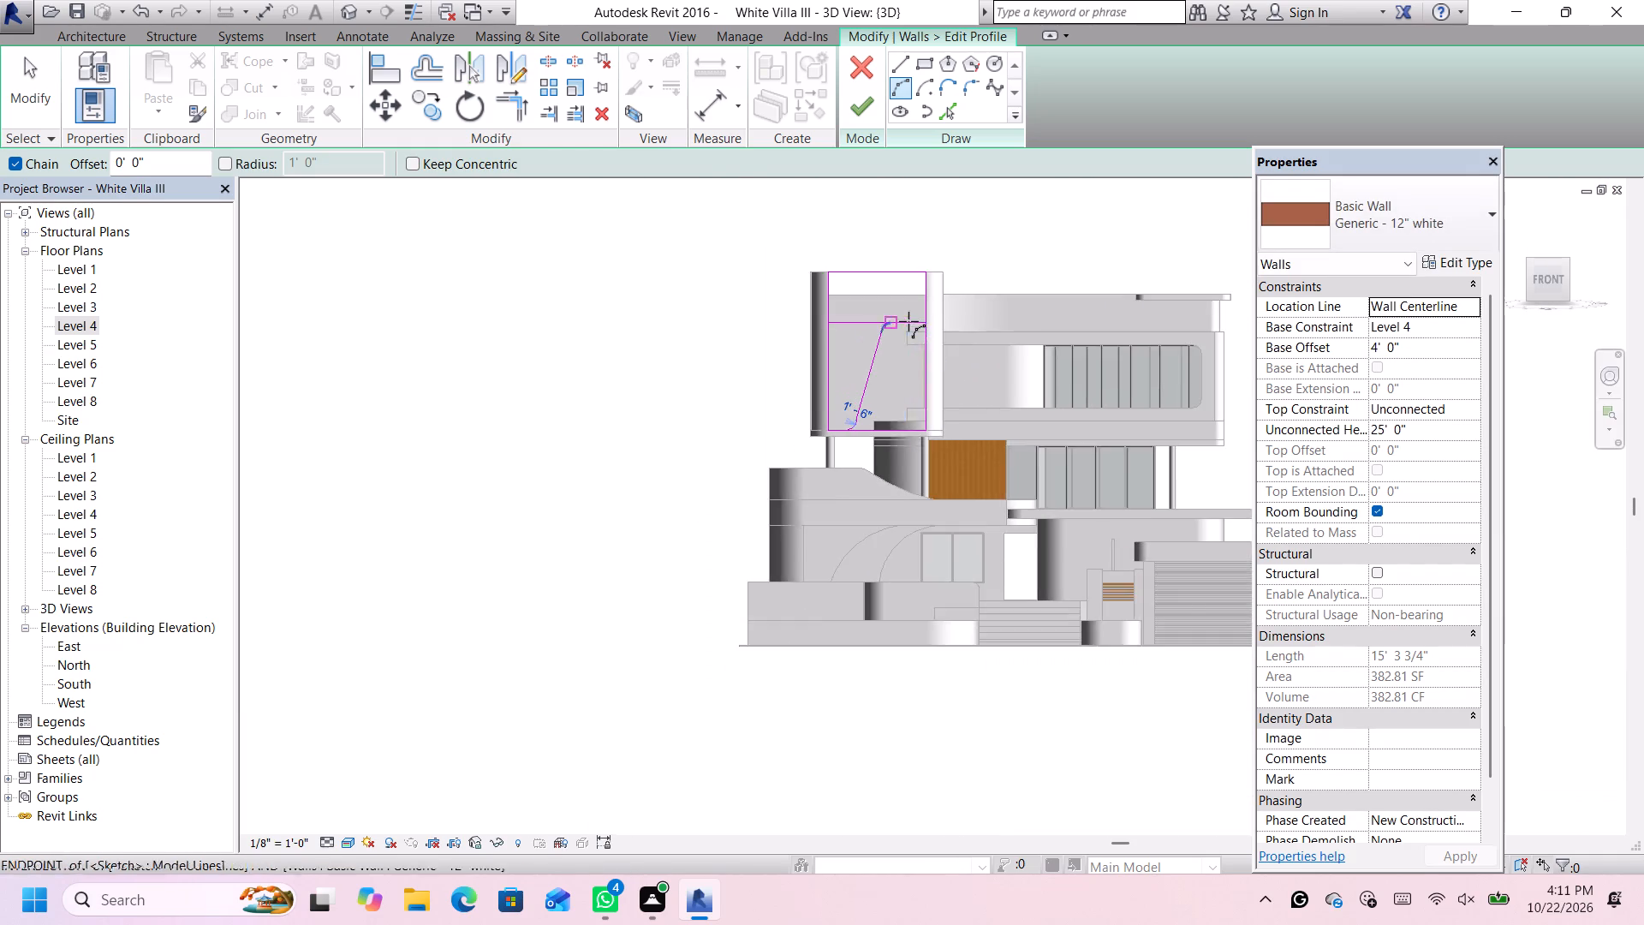
scroll(908, 321, "up", 11)
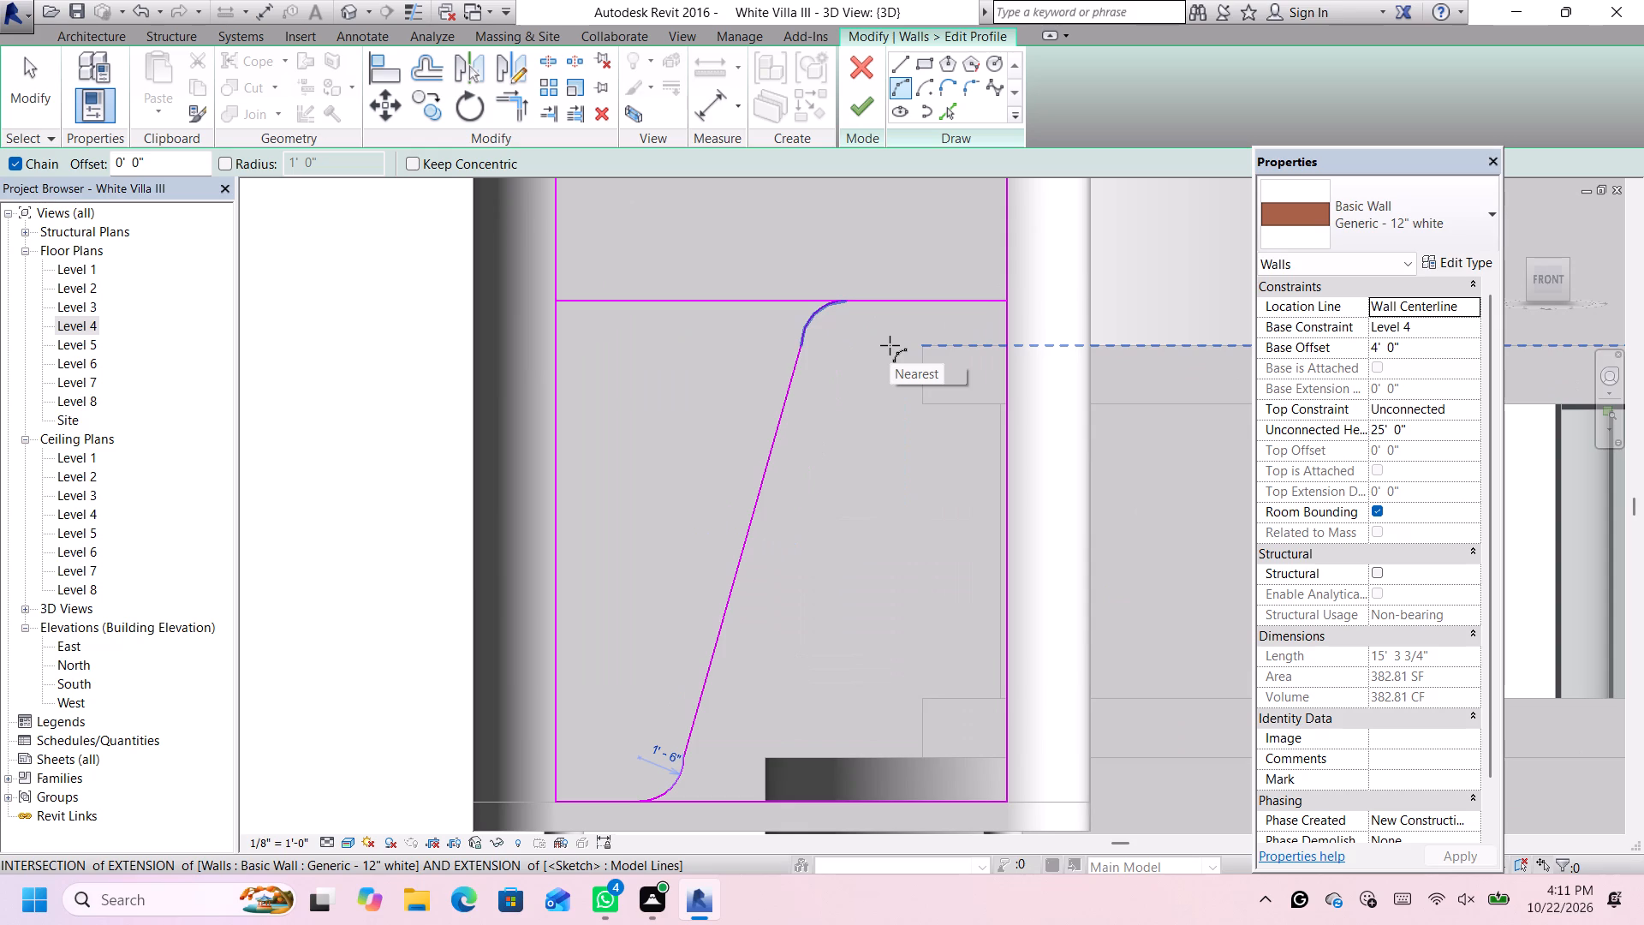
key("Escape")
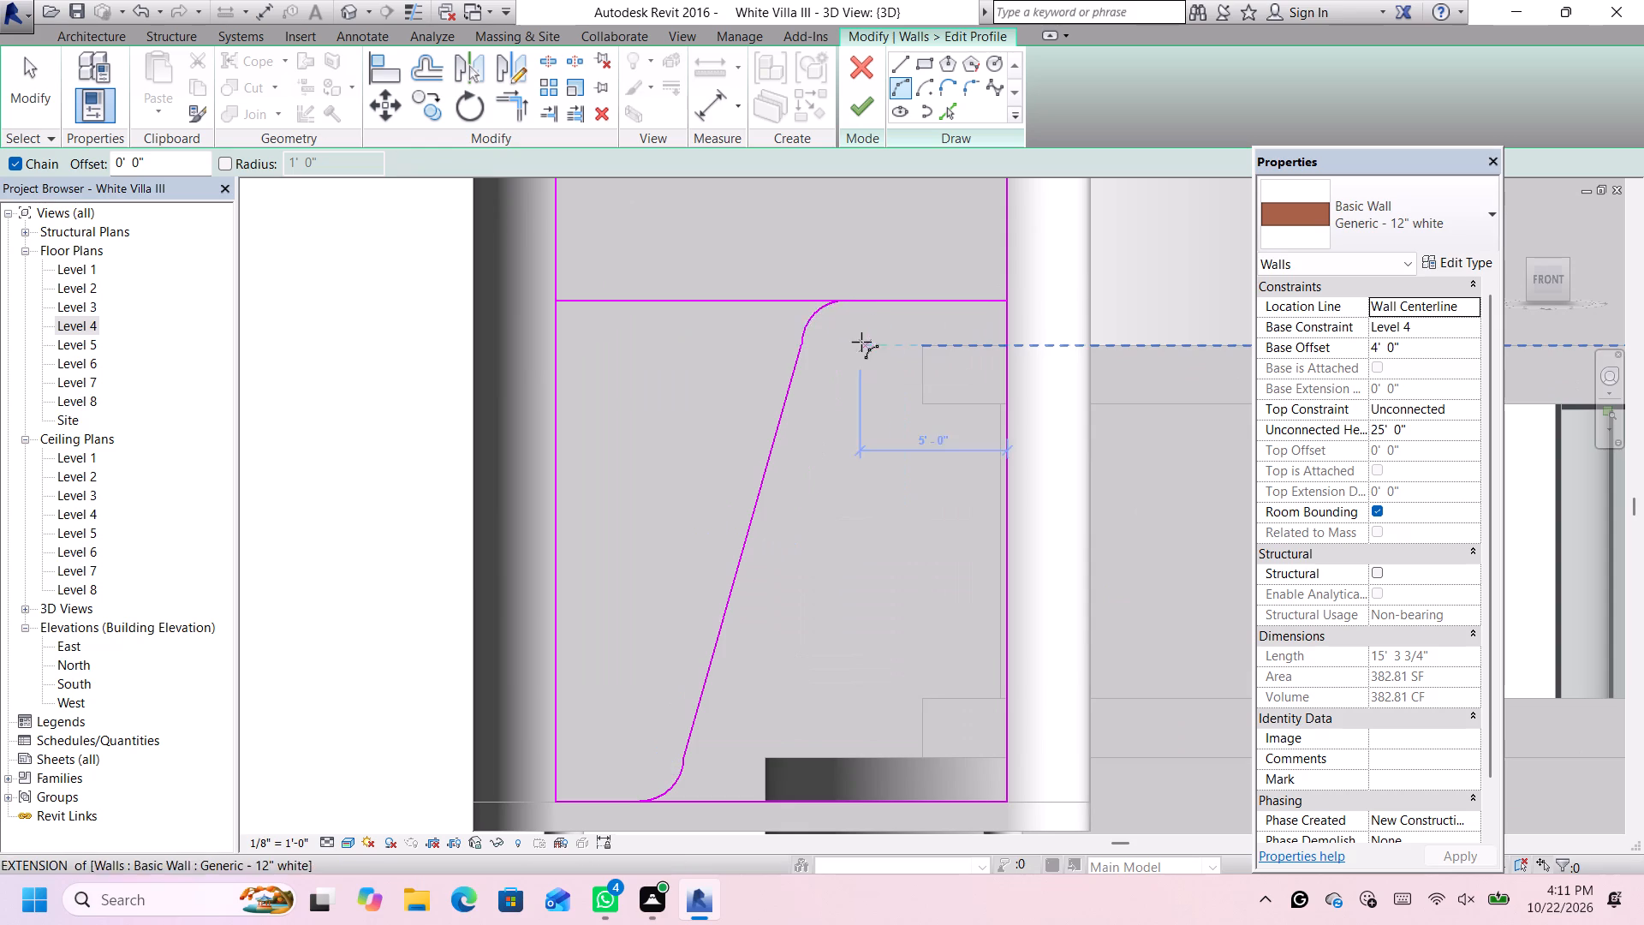
key("Escape")
Replace the upper arc with one of about 2'-2" radius, tangent to the slanted line and ending on the inner horizontal line.
left_click(813, 312)
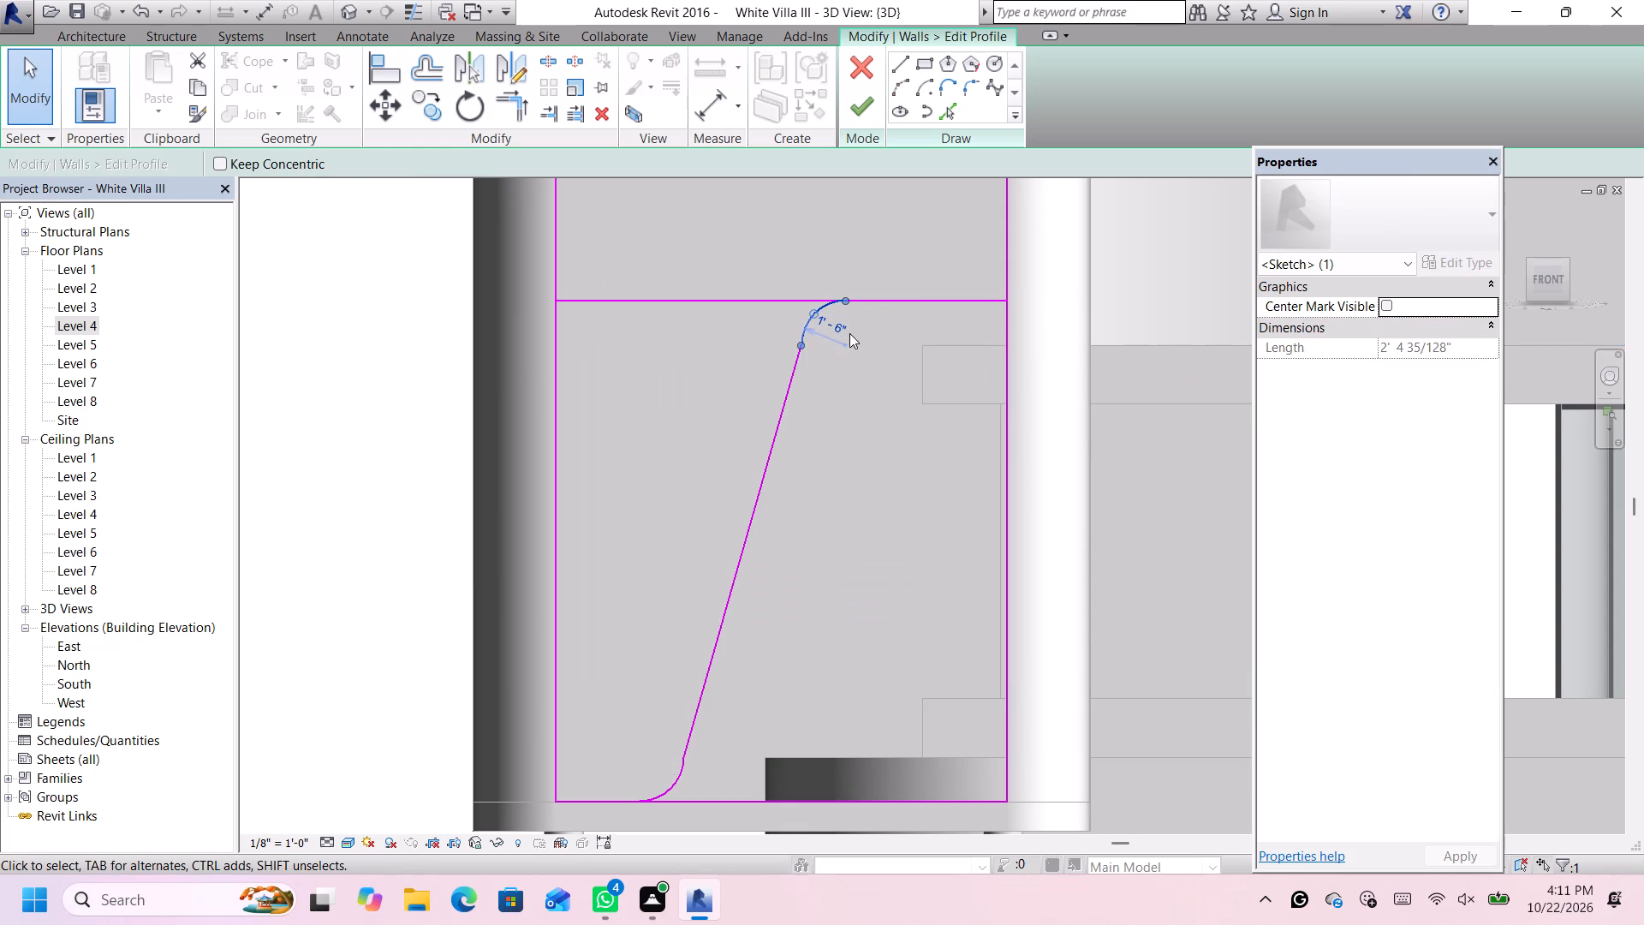
key("Delete")
left_click(902, 79)
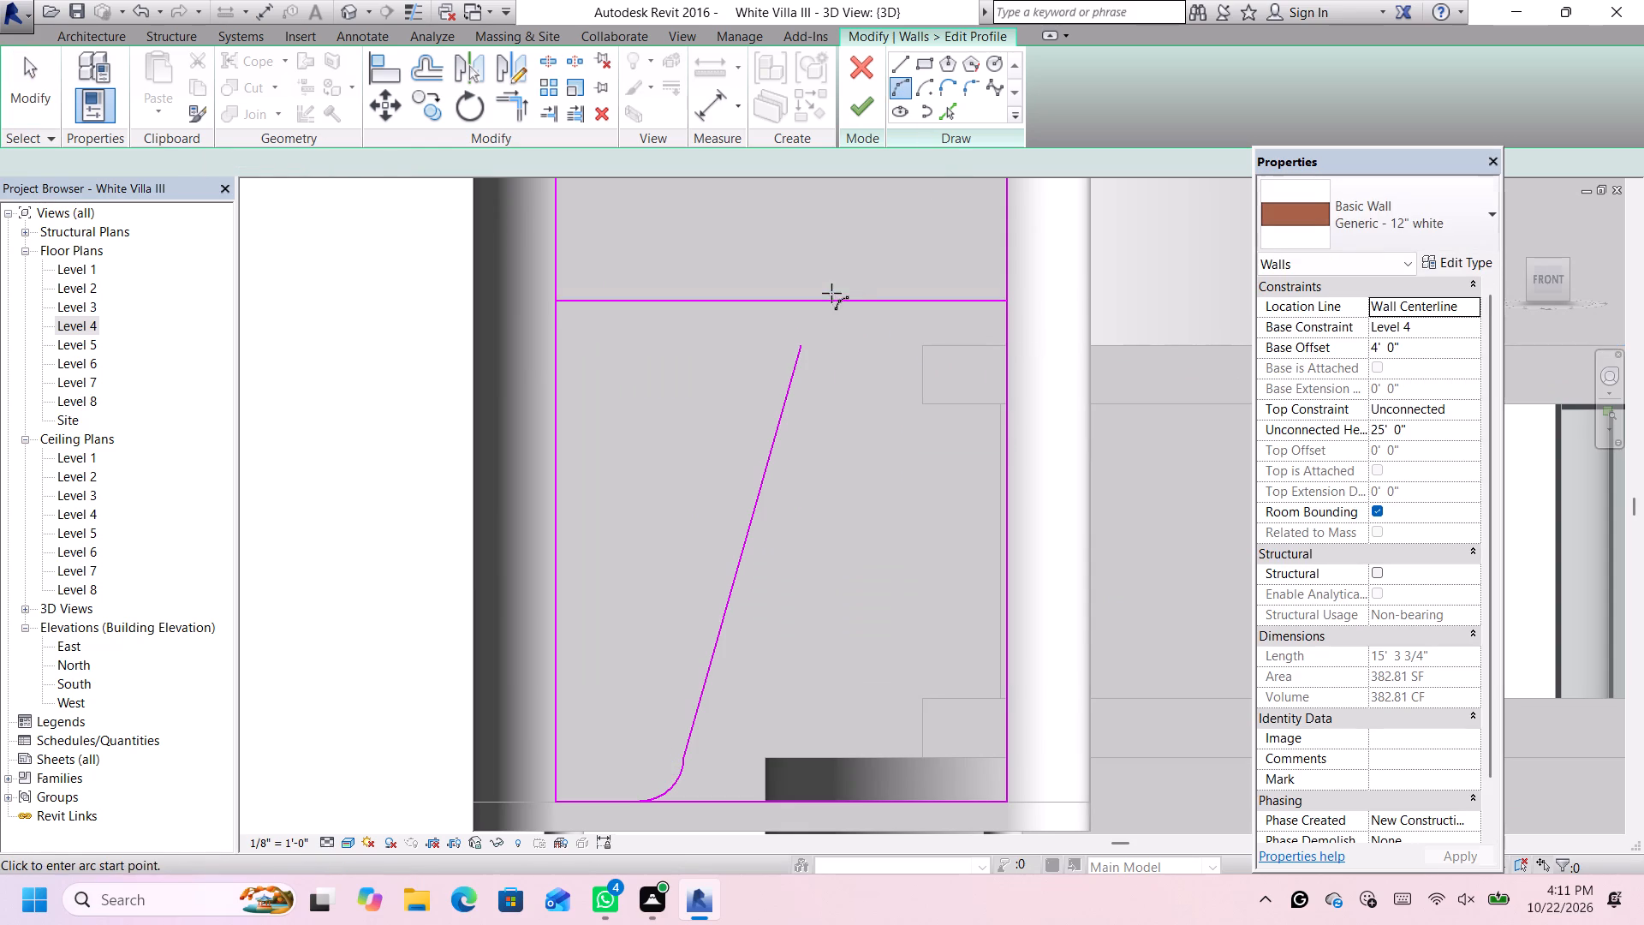
left_click(803, 342)
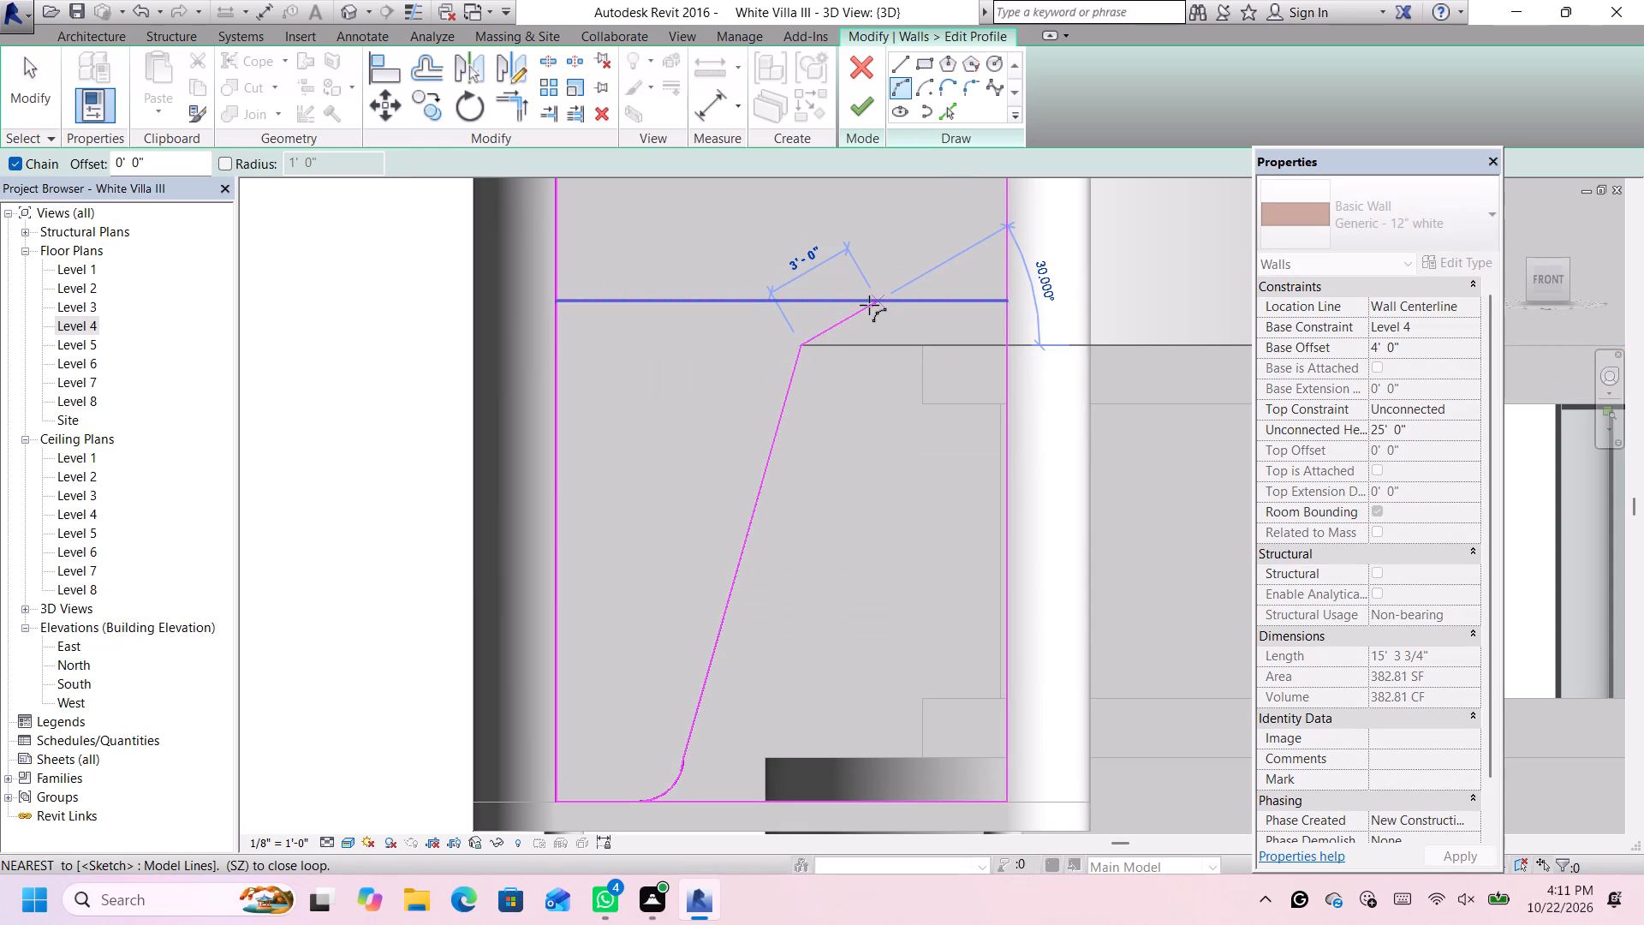
left_click(869, 305)
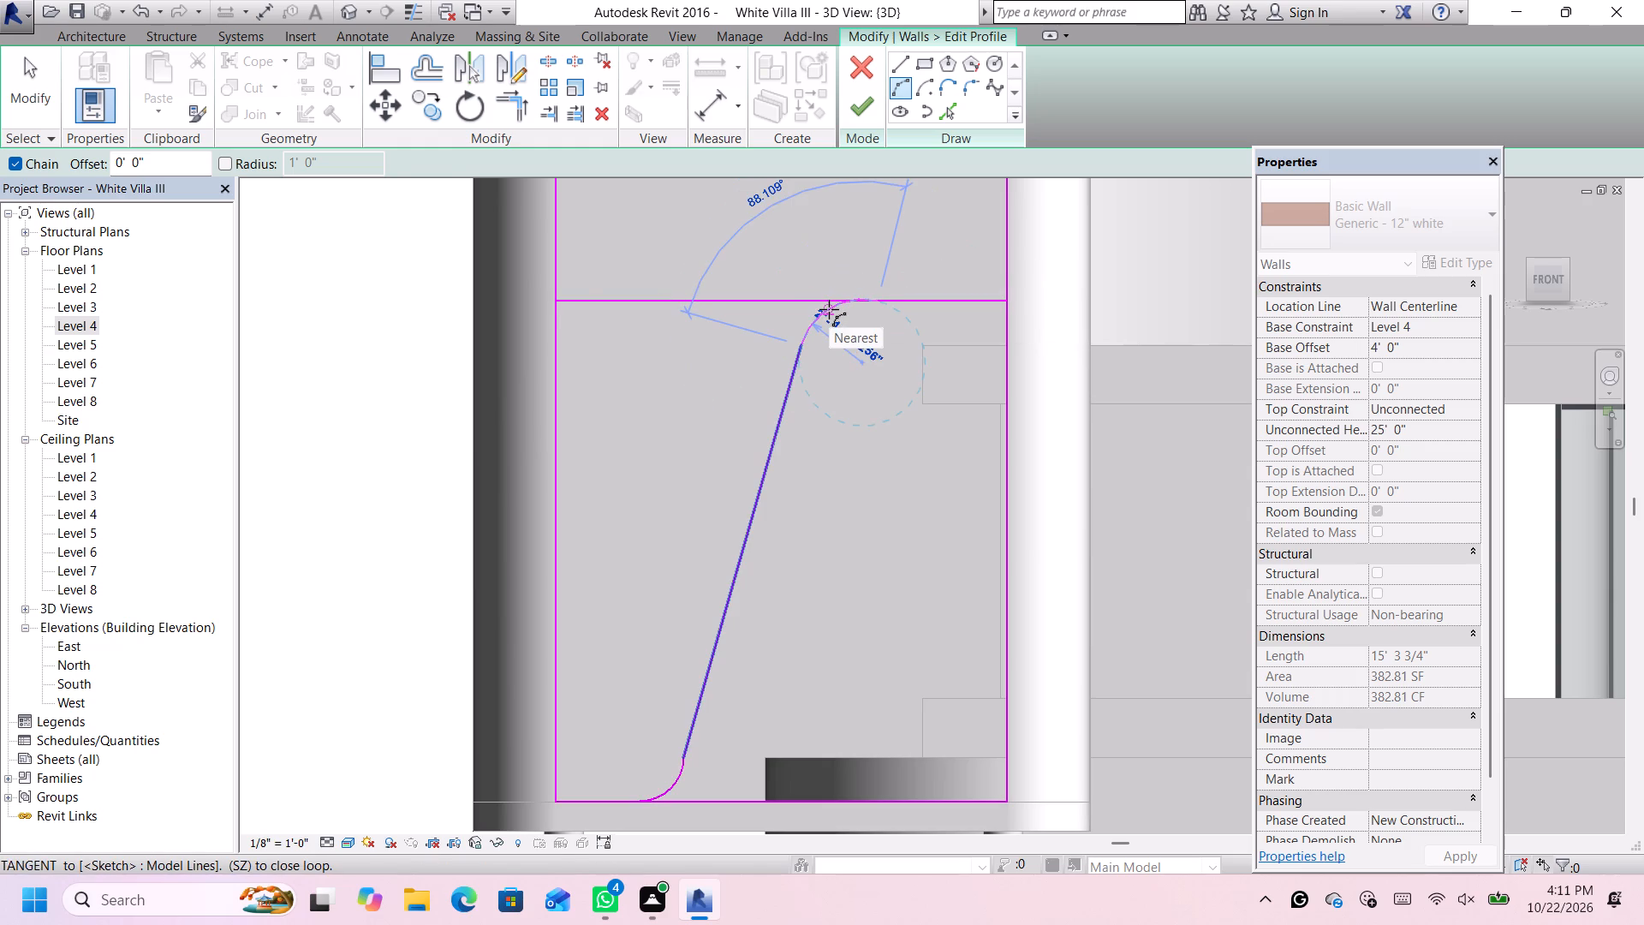
left_click(829, 309)
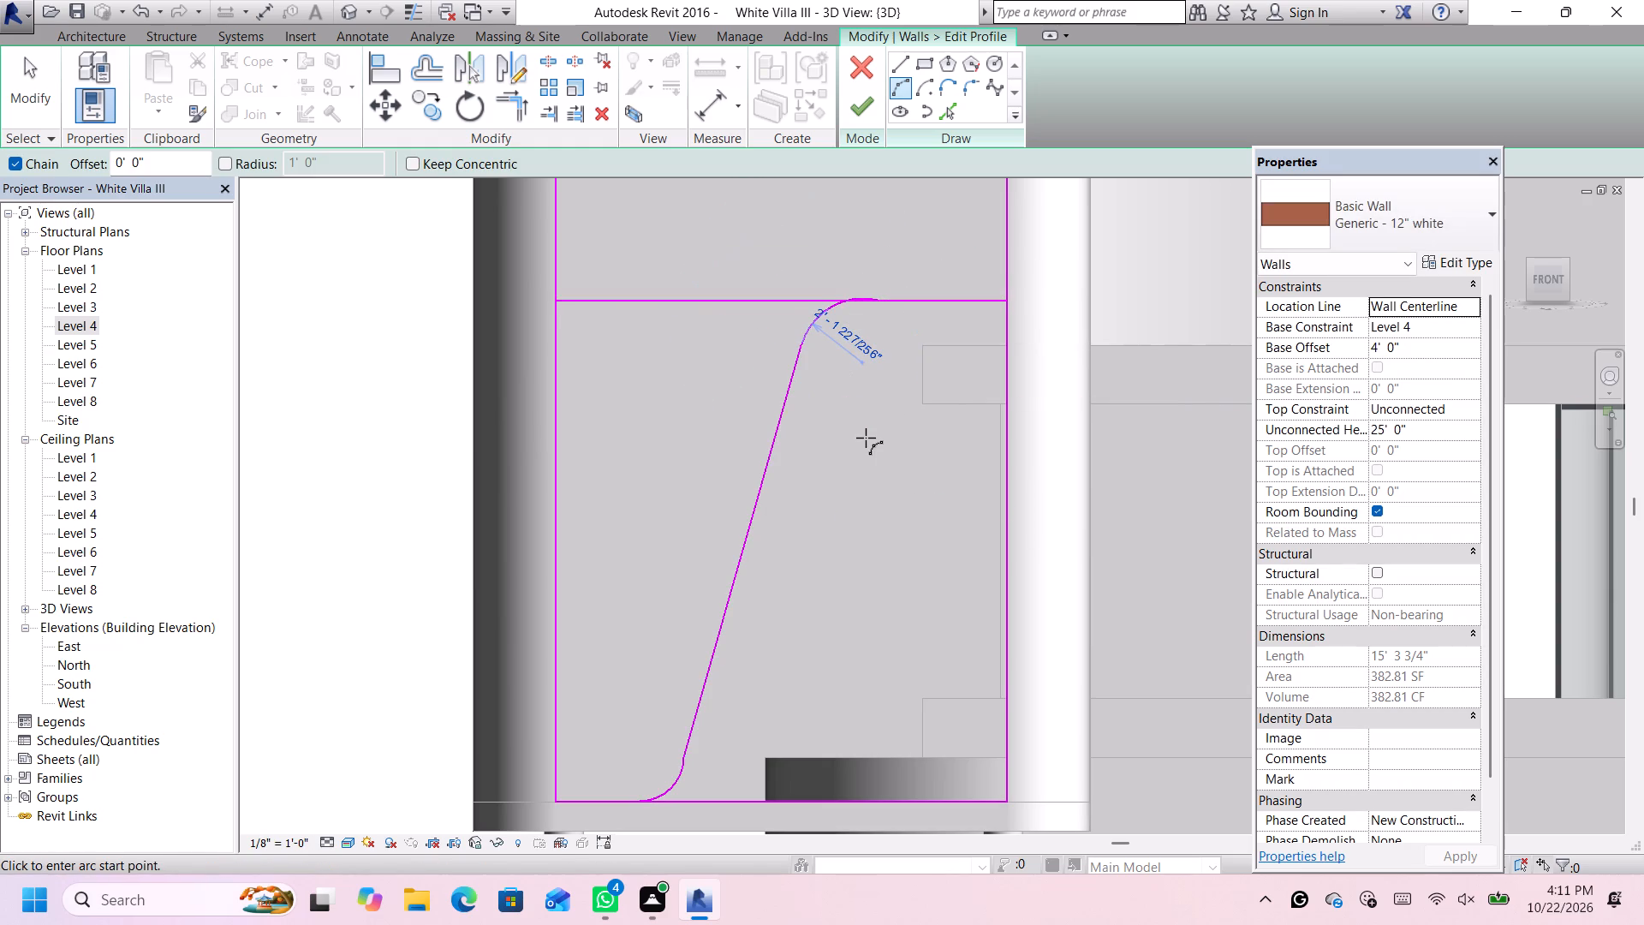
key("Escape")
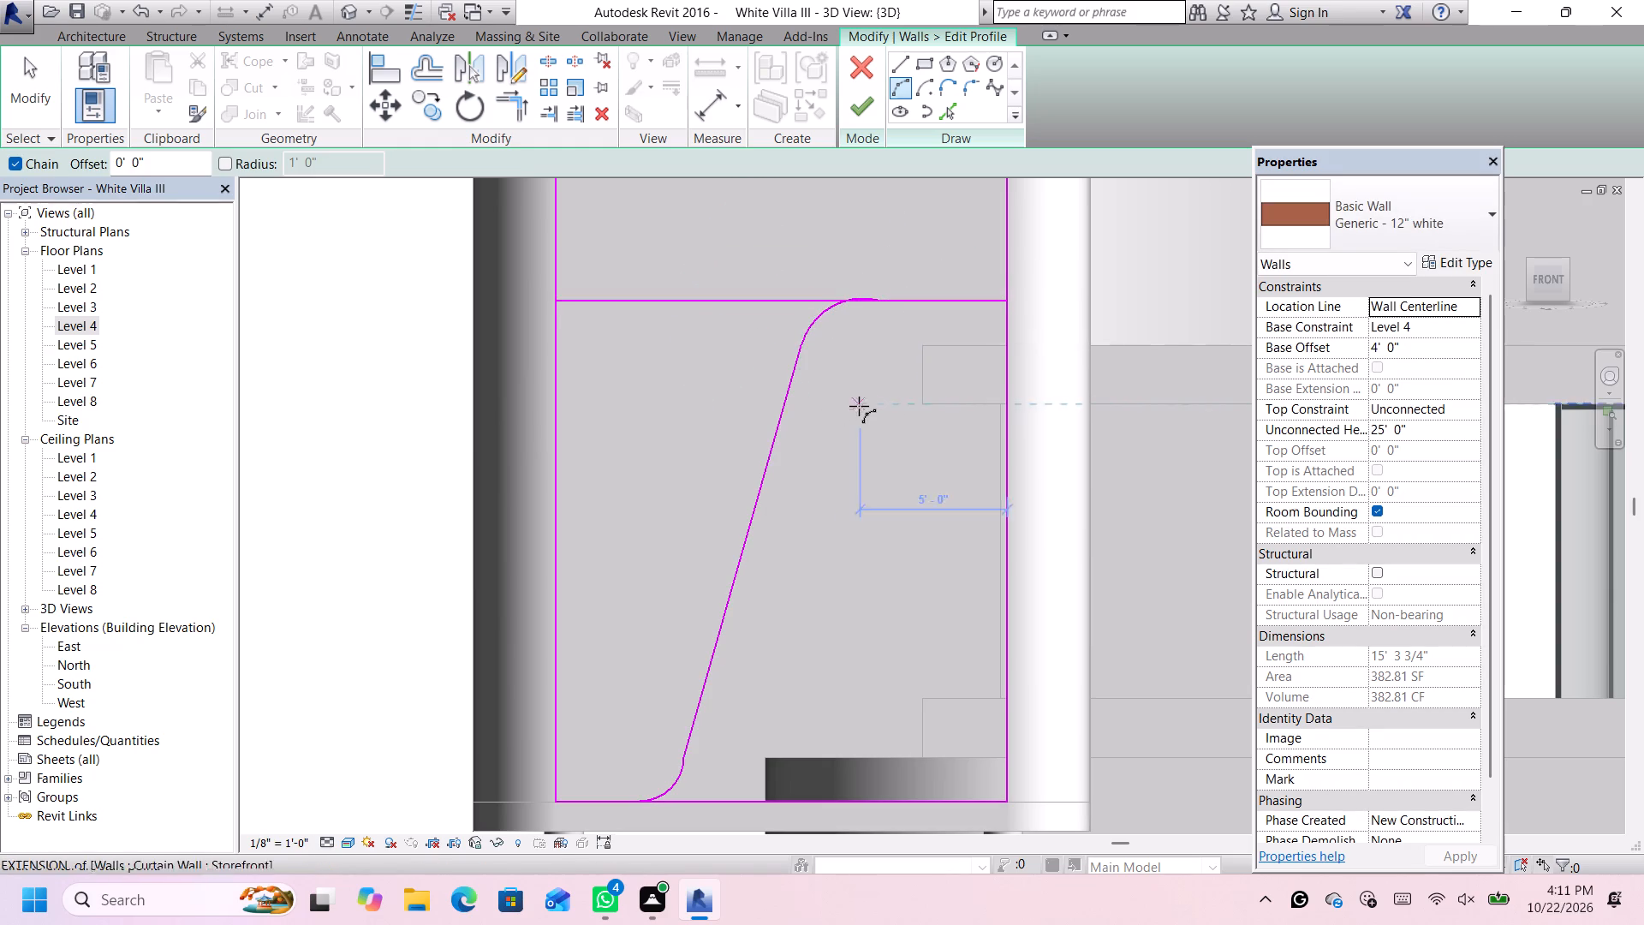
key("Escape")
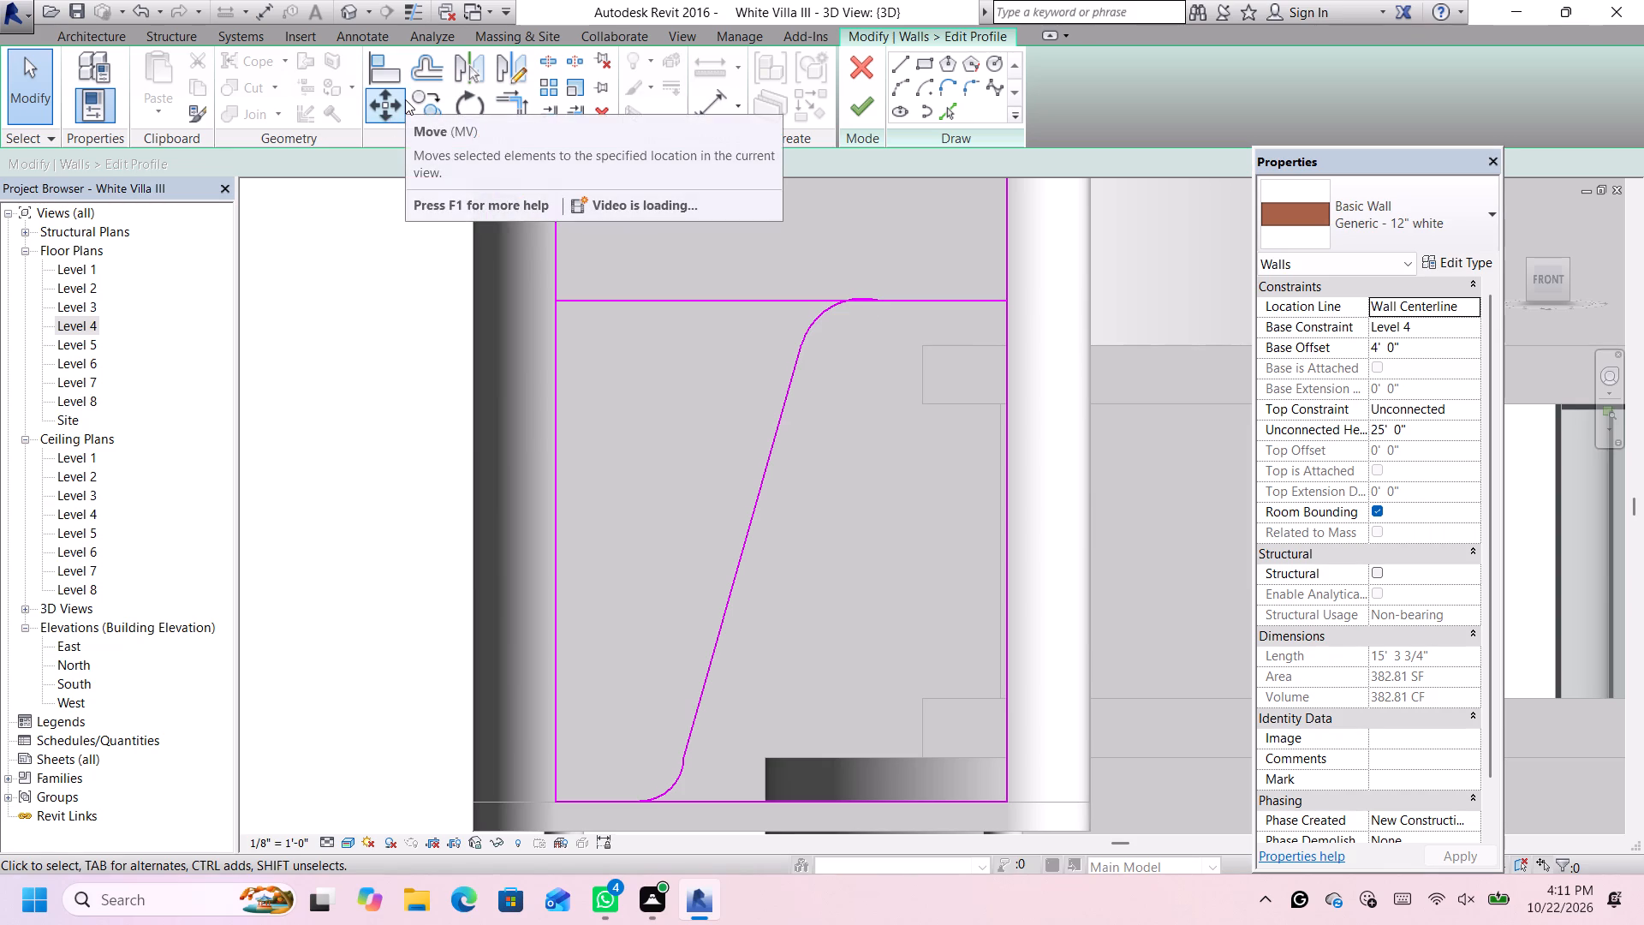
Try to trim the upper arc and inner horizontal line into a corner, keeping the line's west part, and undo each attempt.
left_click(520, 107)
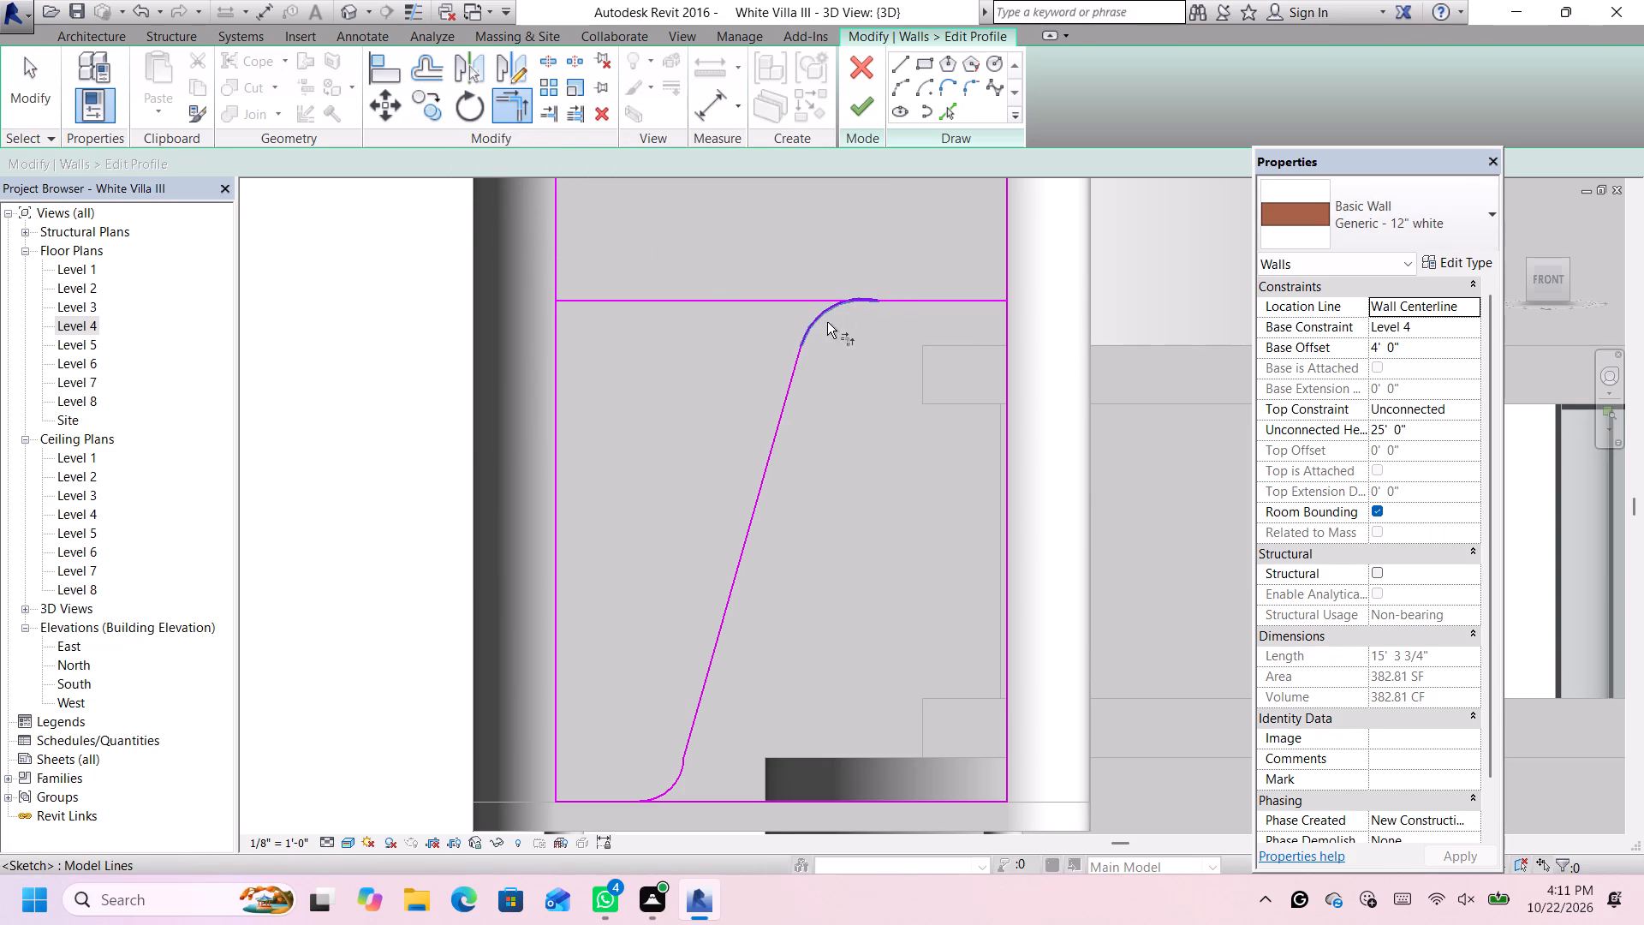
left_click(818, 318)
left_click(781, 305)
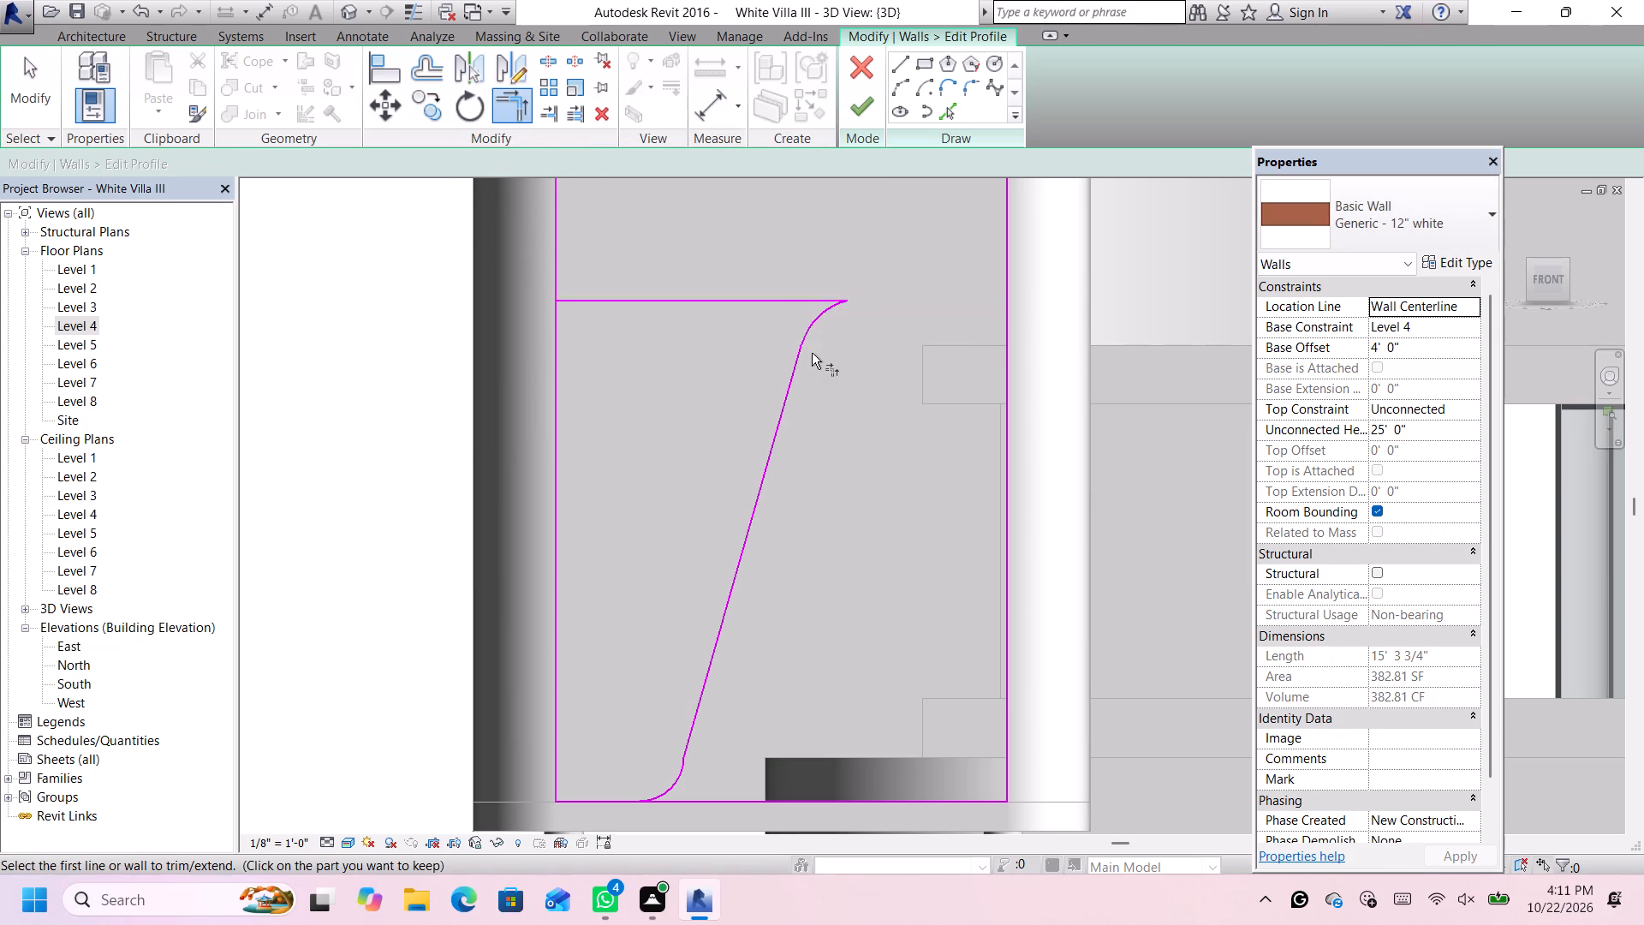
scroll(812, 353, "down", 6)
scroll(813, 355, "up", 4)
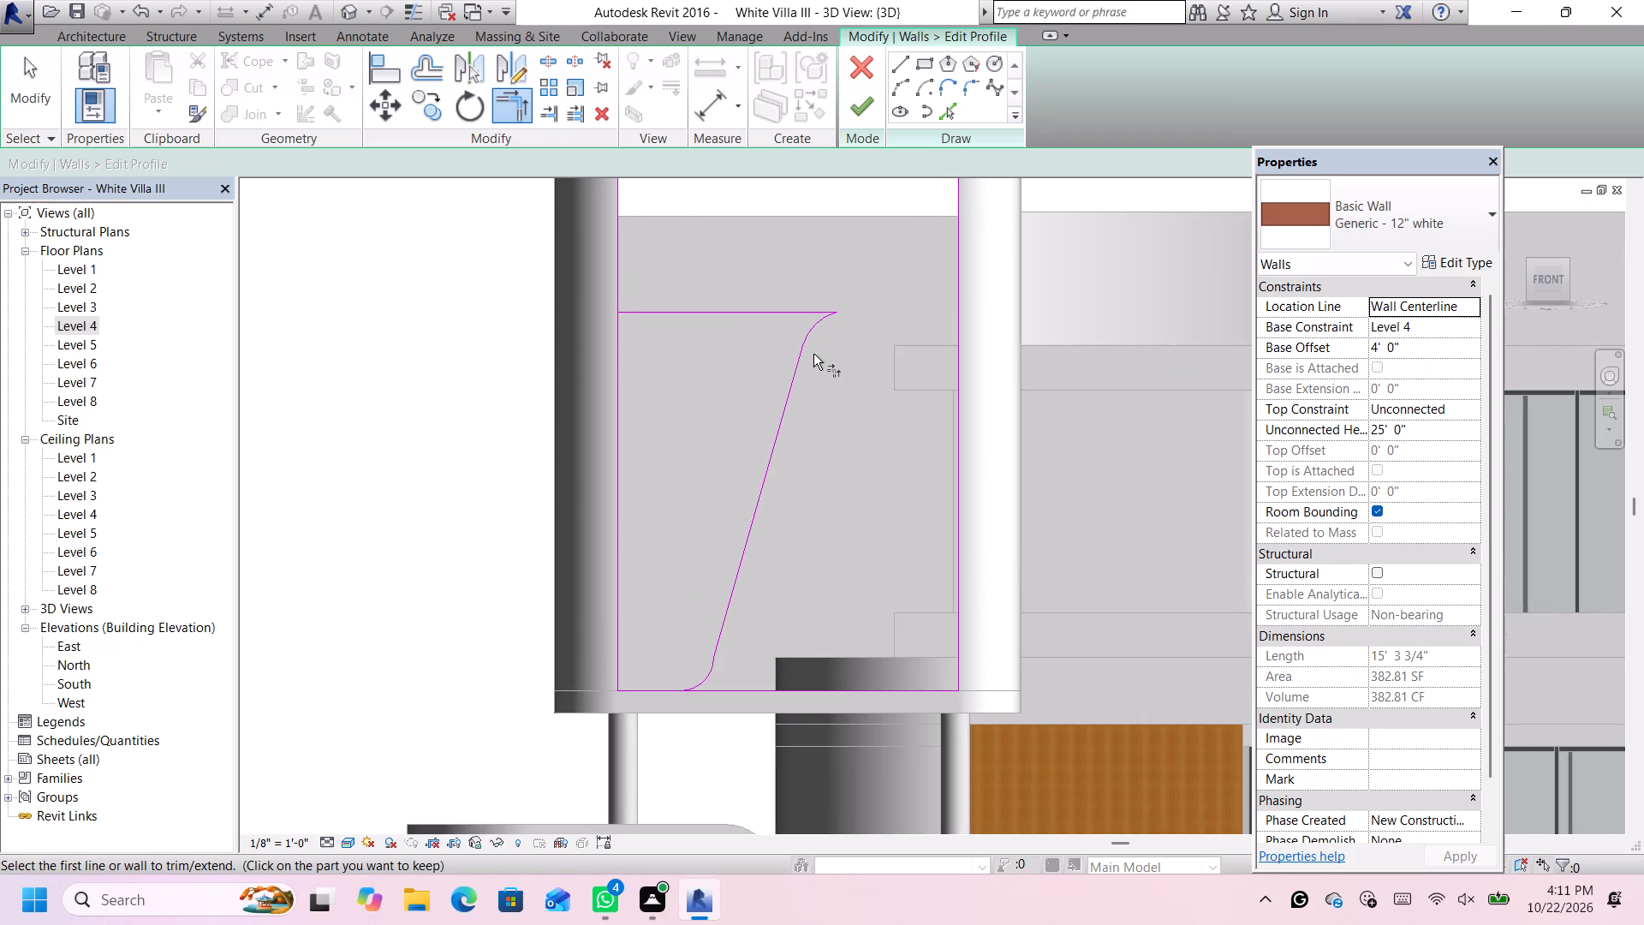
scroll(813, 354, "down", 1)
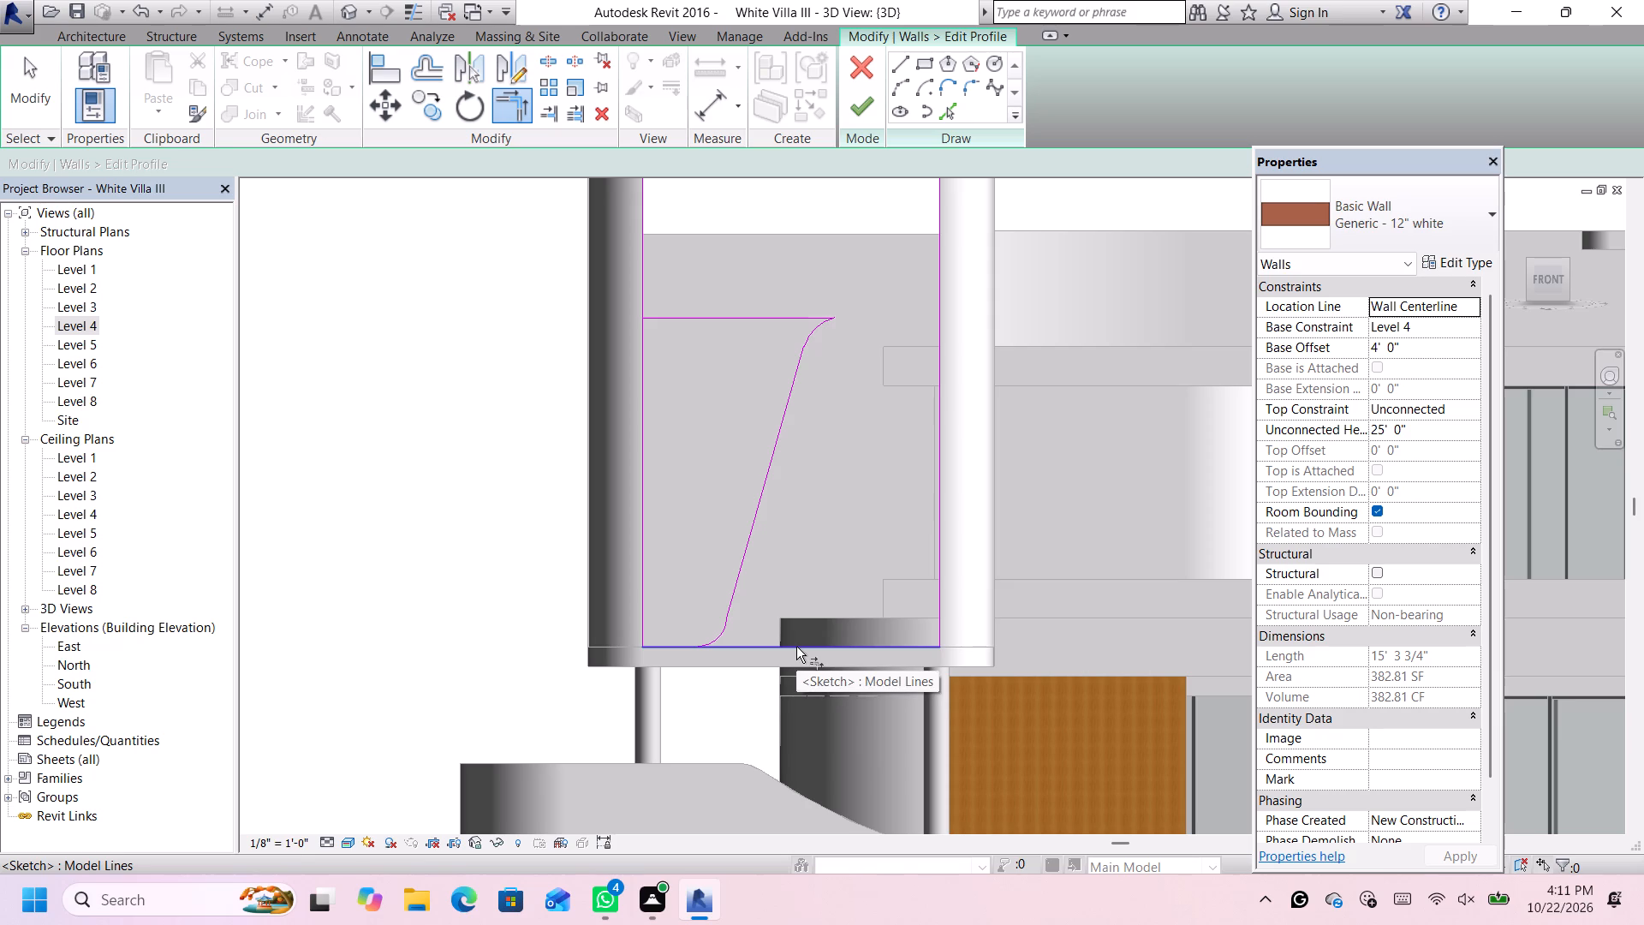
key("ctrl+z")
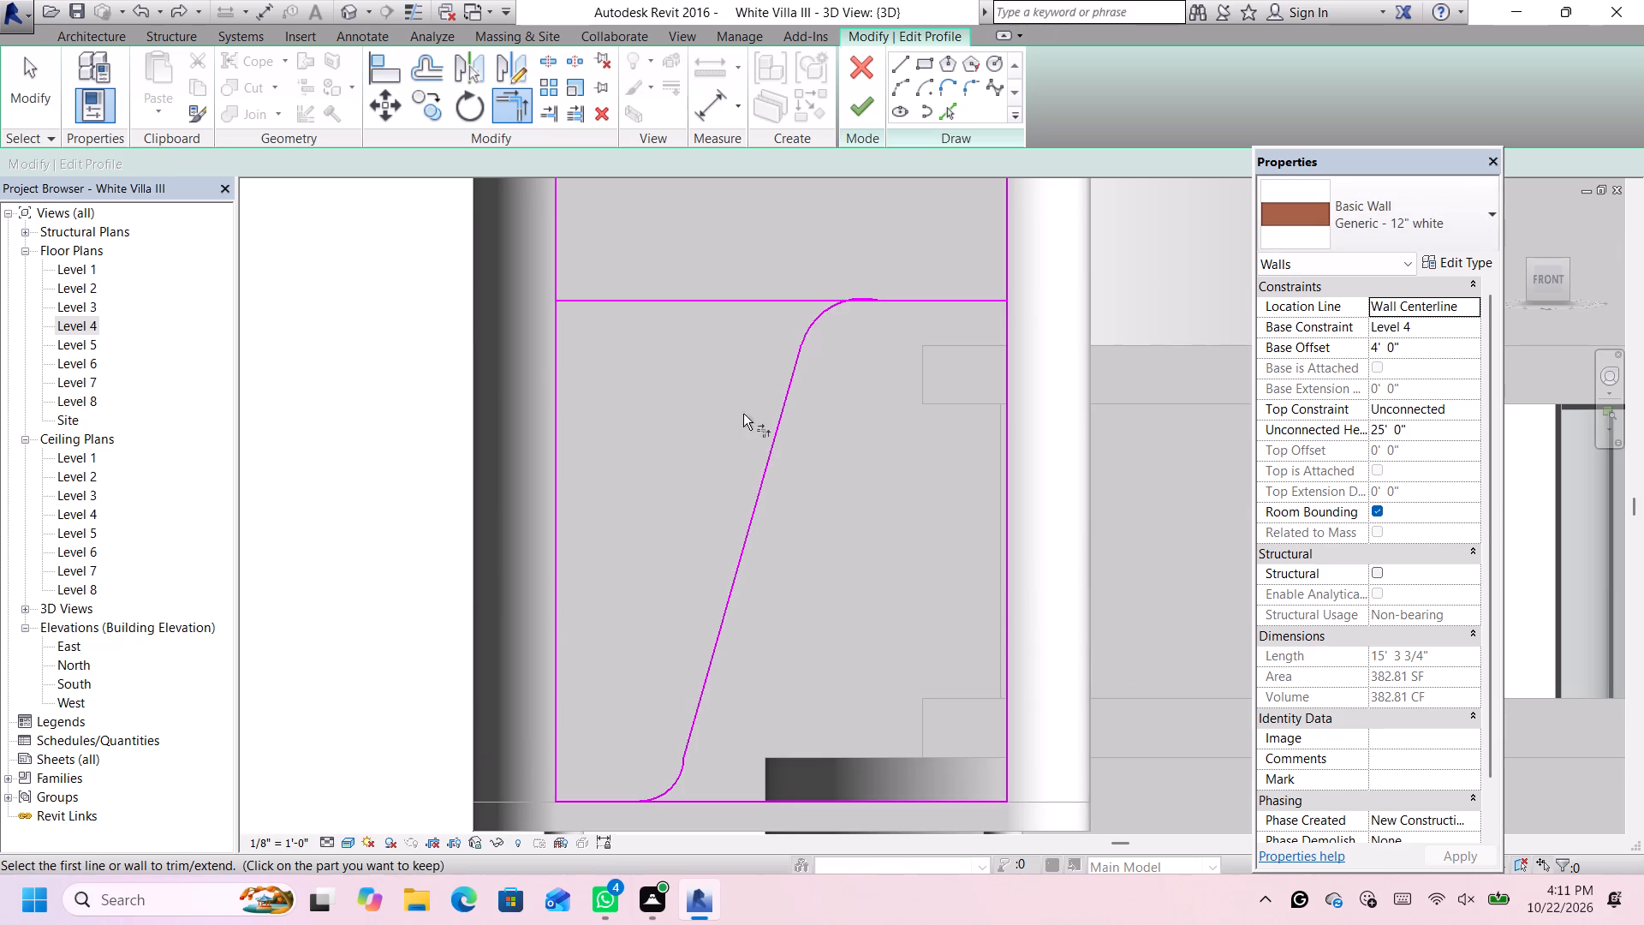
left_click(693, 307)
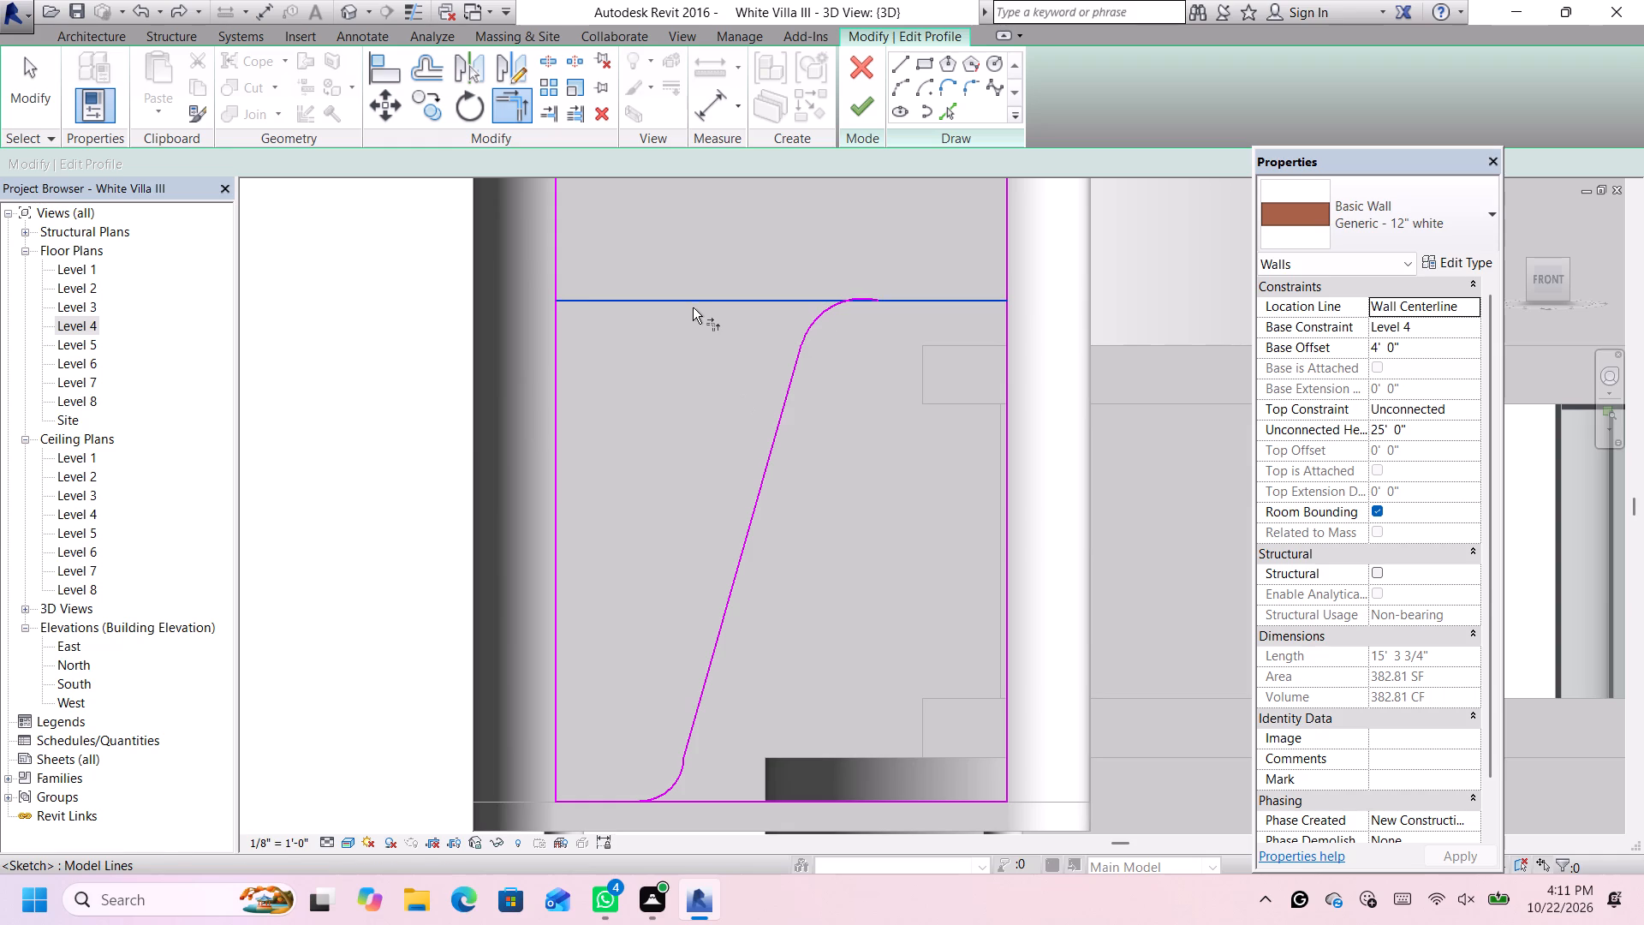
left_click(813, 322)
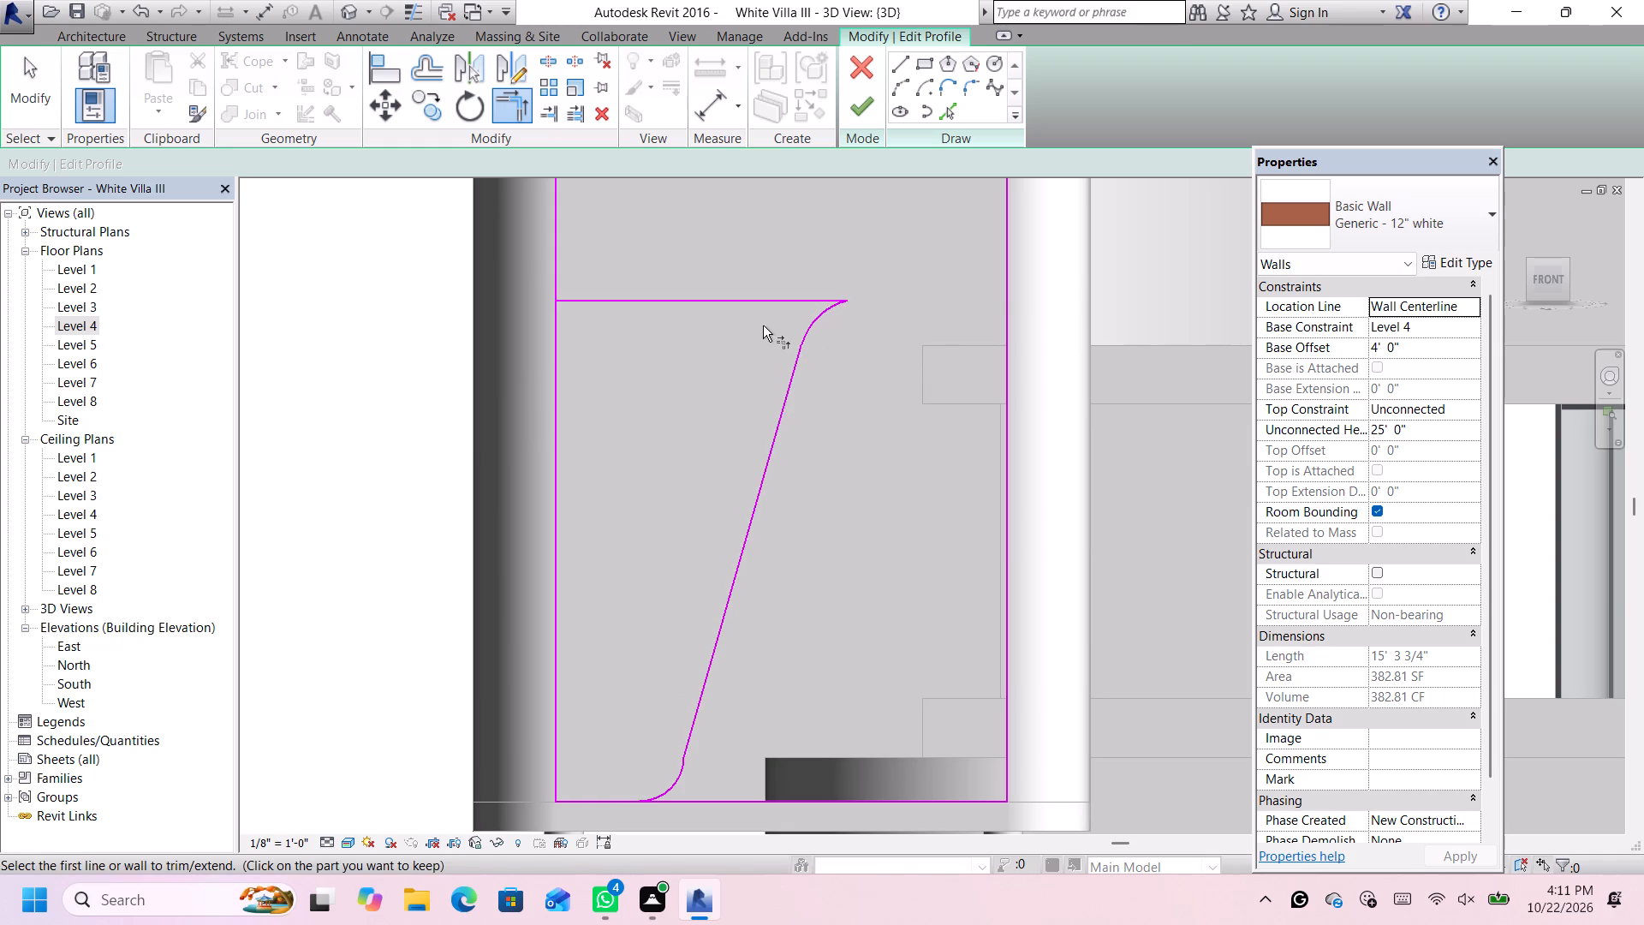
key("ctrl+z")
Trim the upper arc and inner horizontal line into a corner, keeping the line's east part.
left_click(802, 326)
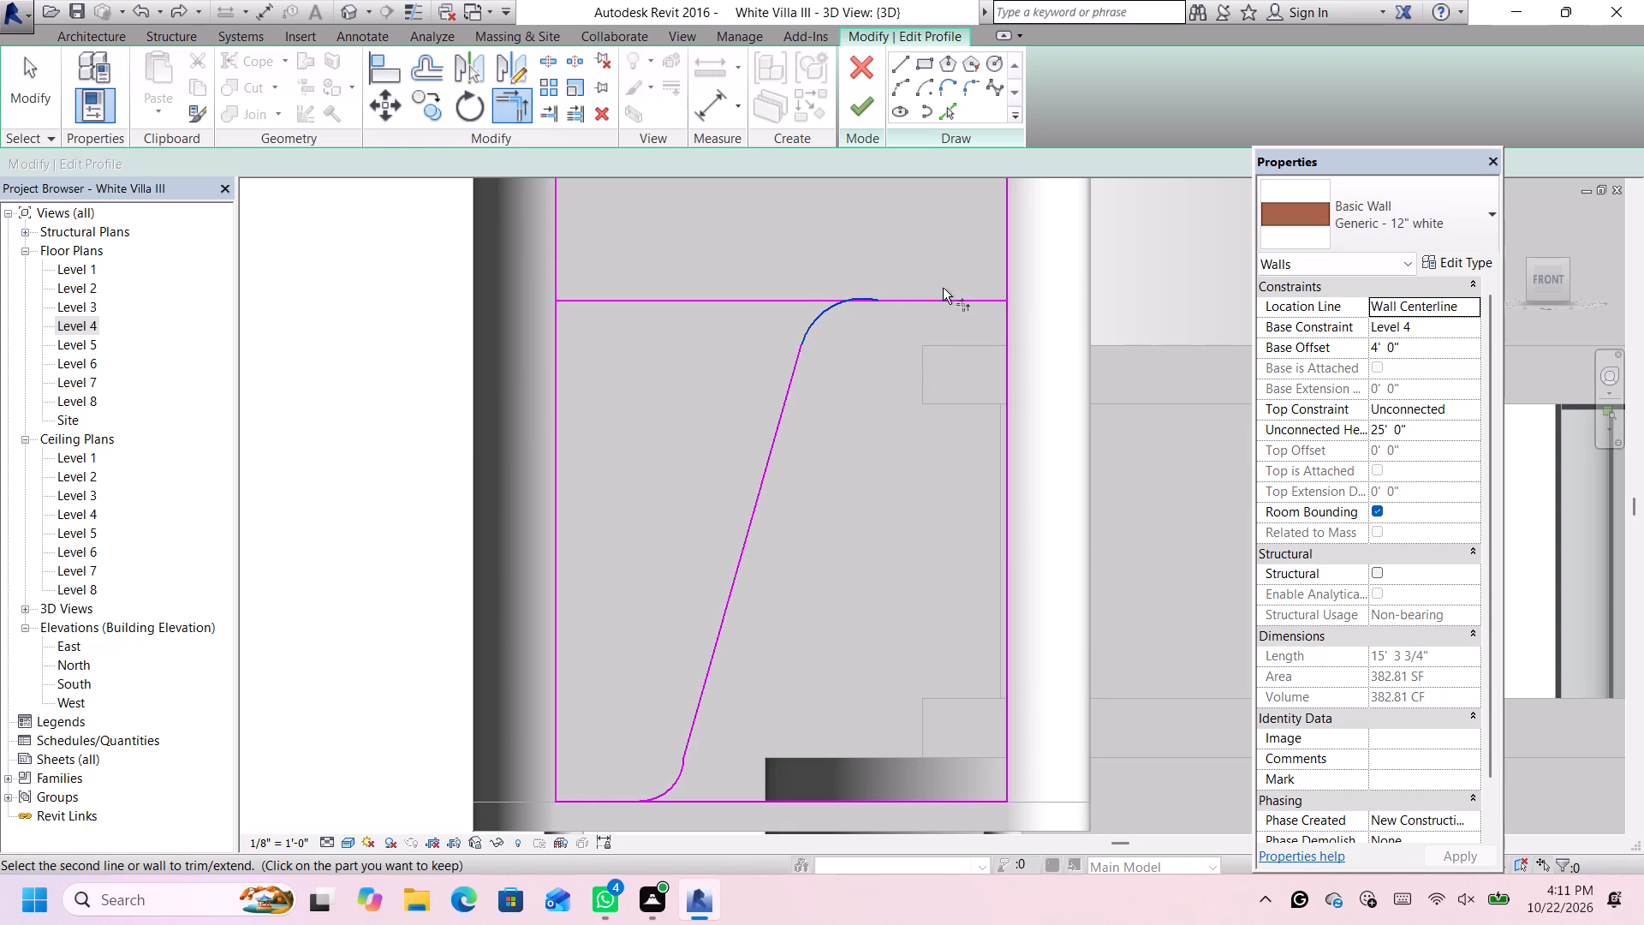
left_click(938, 300)
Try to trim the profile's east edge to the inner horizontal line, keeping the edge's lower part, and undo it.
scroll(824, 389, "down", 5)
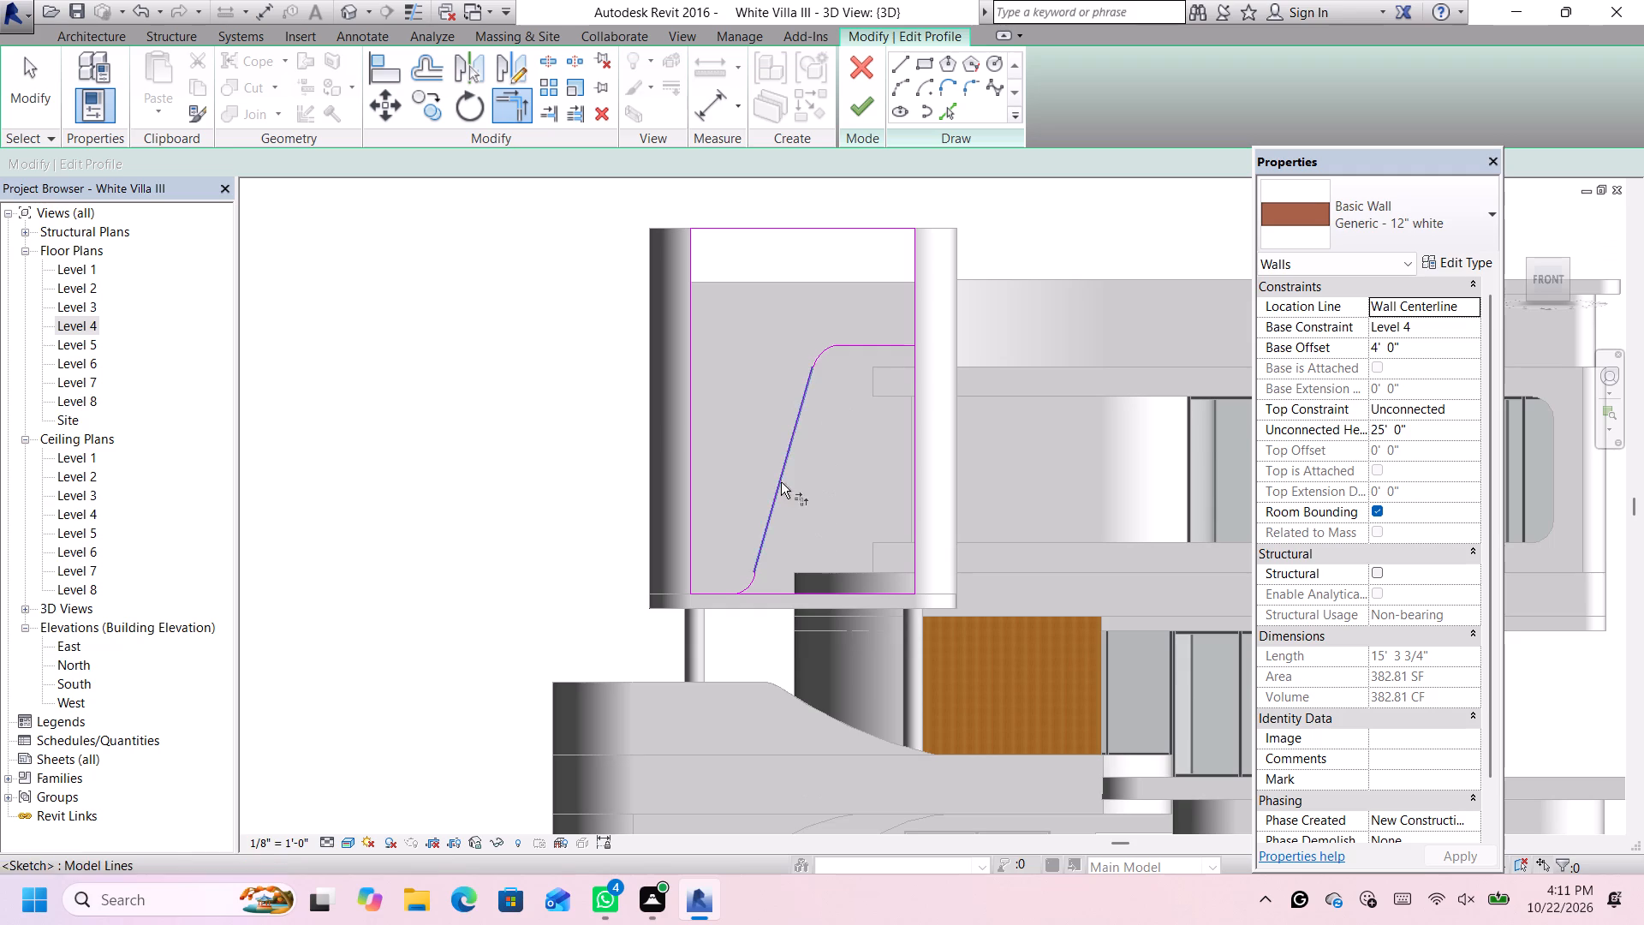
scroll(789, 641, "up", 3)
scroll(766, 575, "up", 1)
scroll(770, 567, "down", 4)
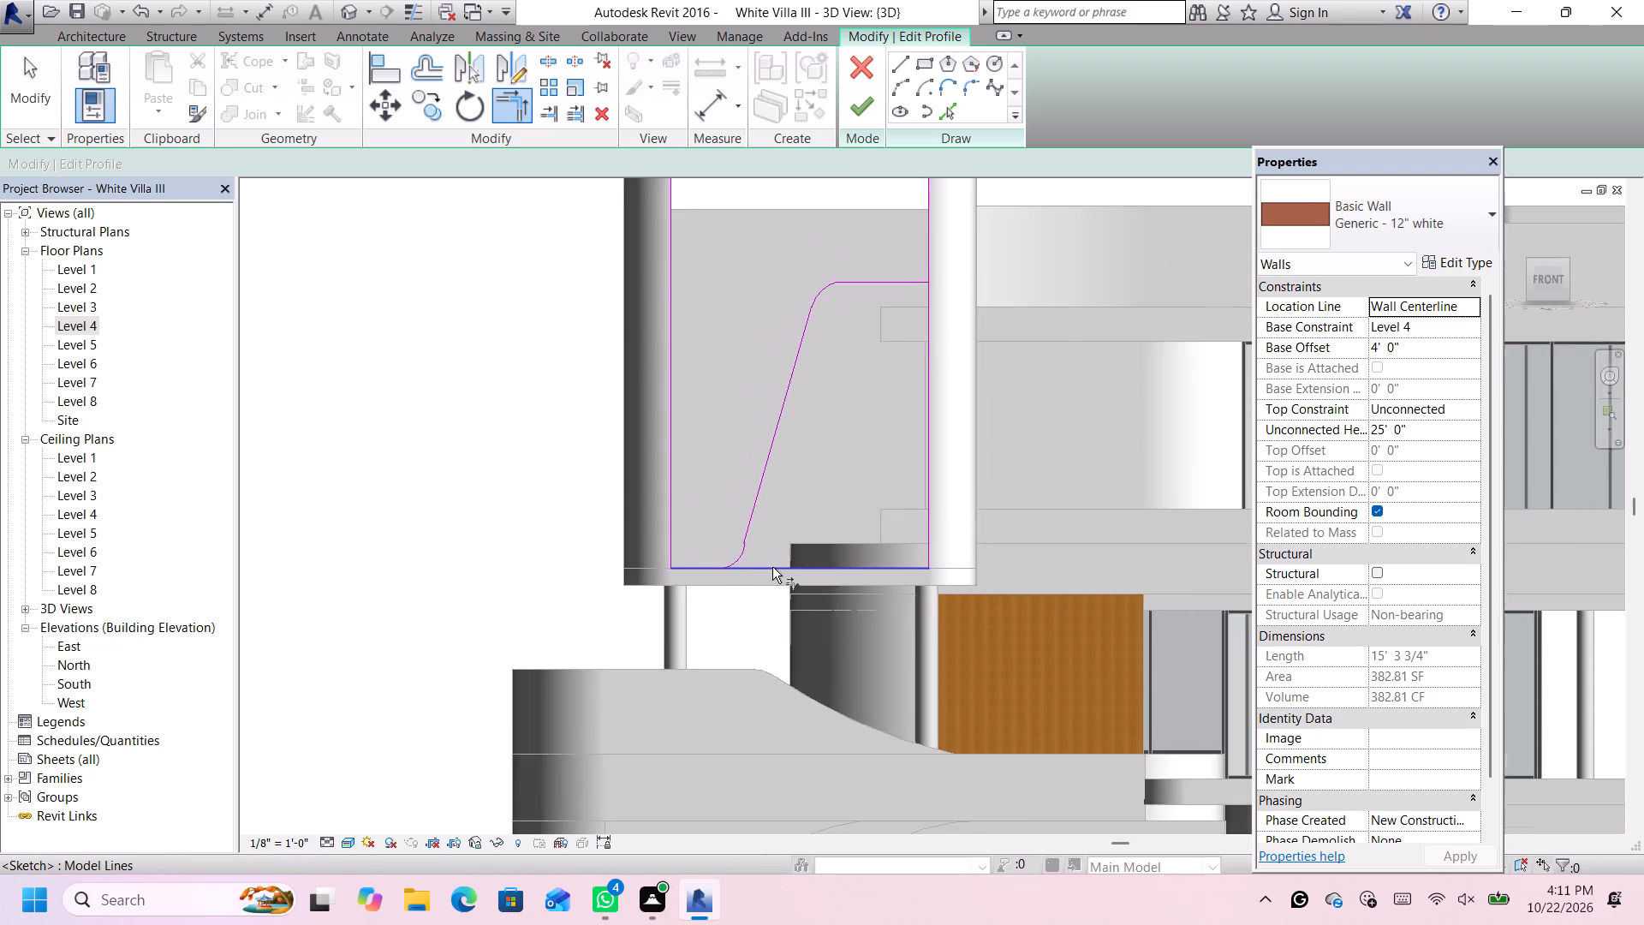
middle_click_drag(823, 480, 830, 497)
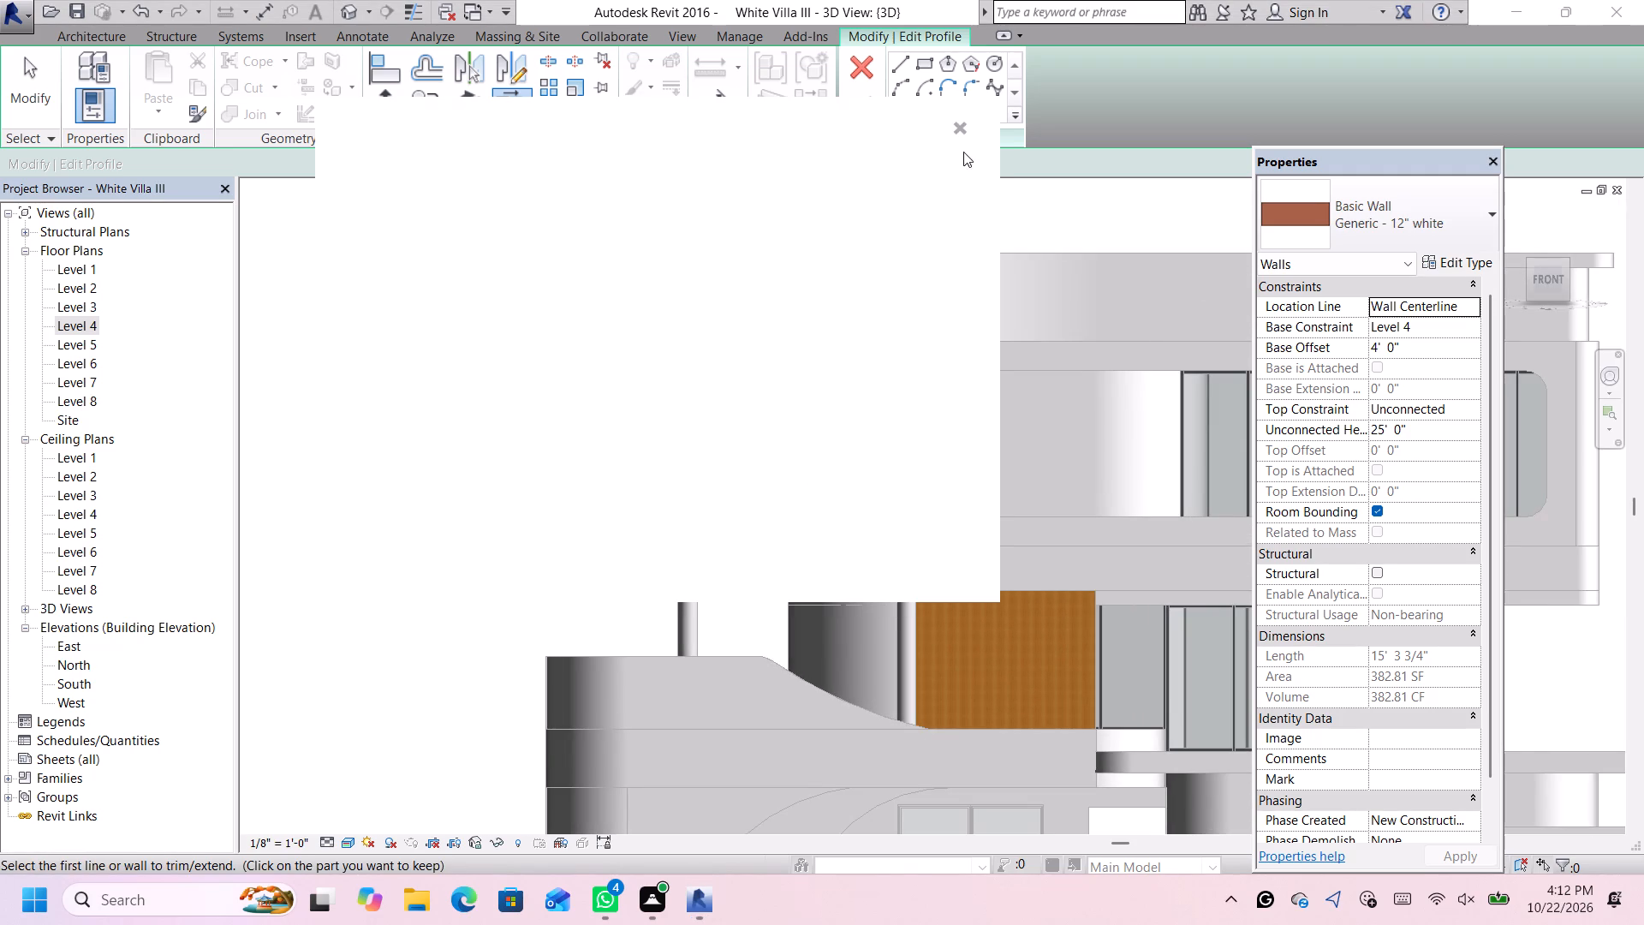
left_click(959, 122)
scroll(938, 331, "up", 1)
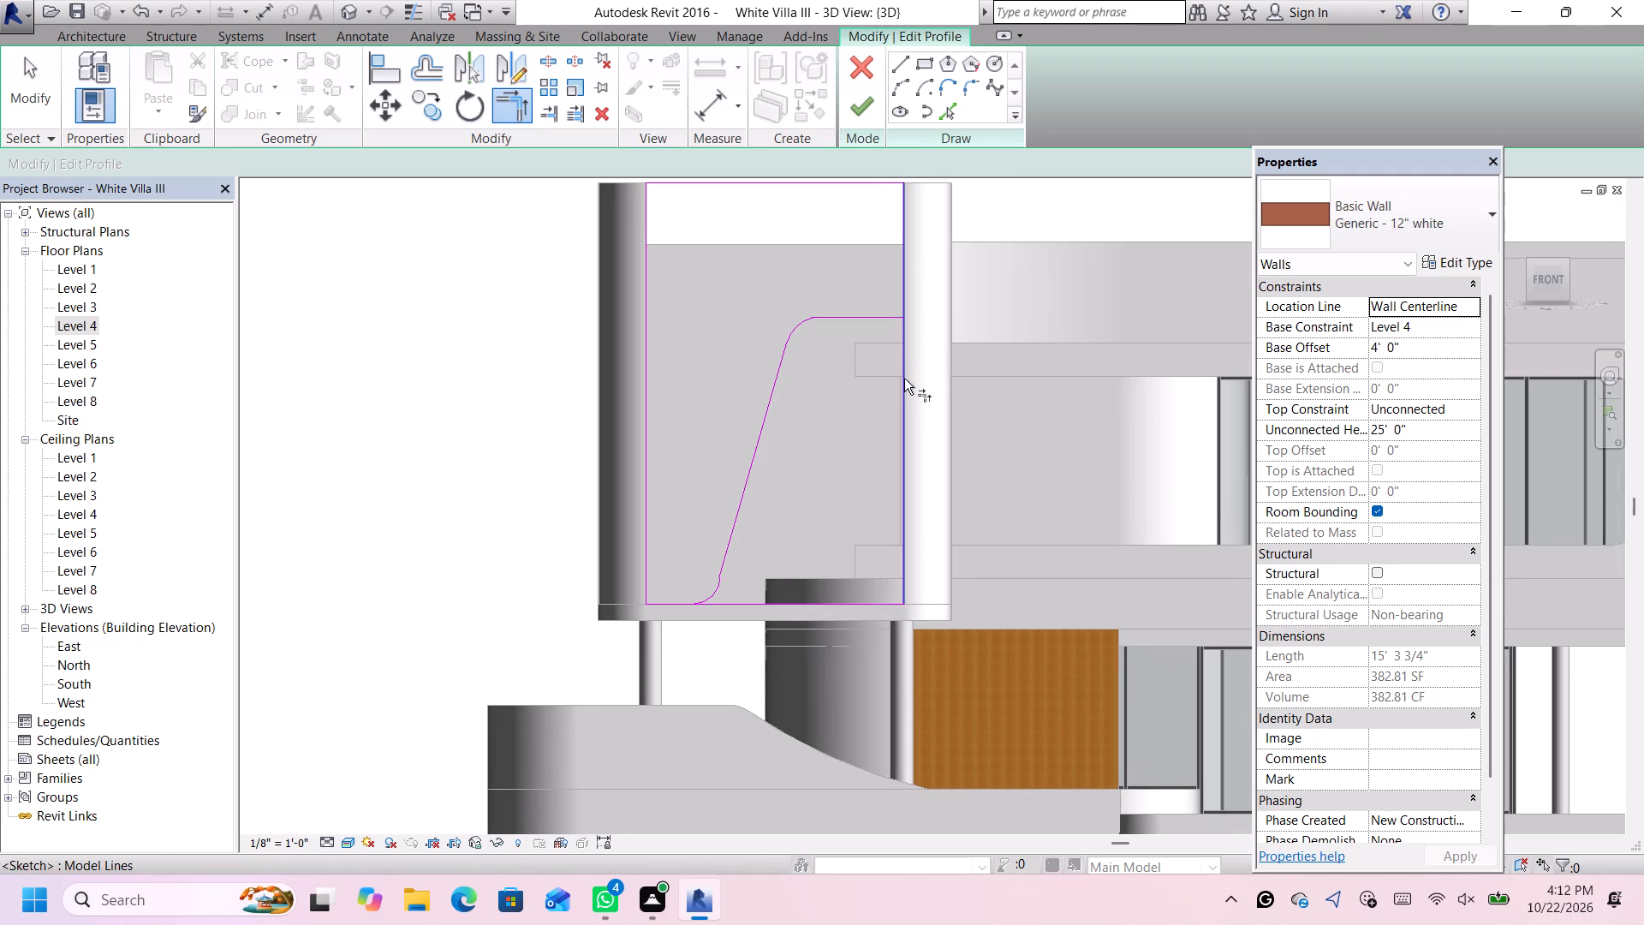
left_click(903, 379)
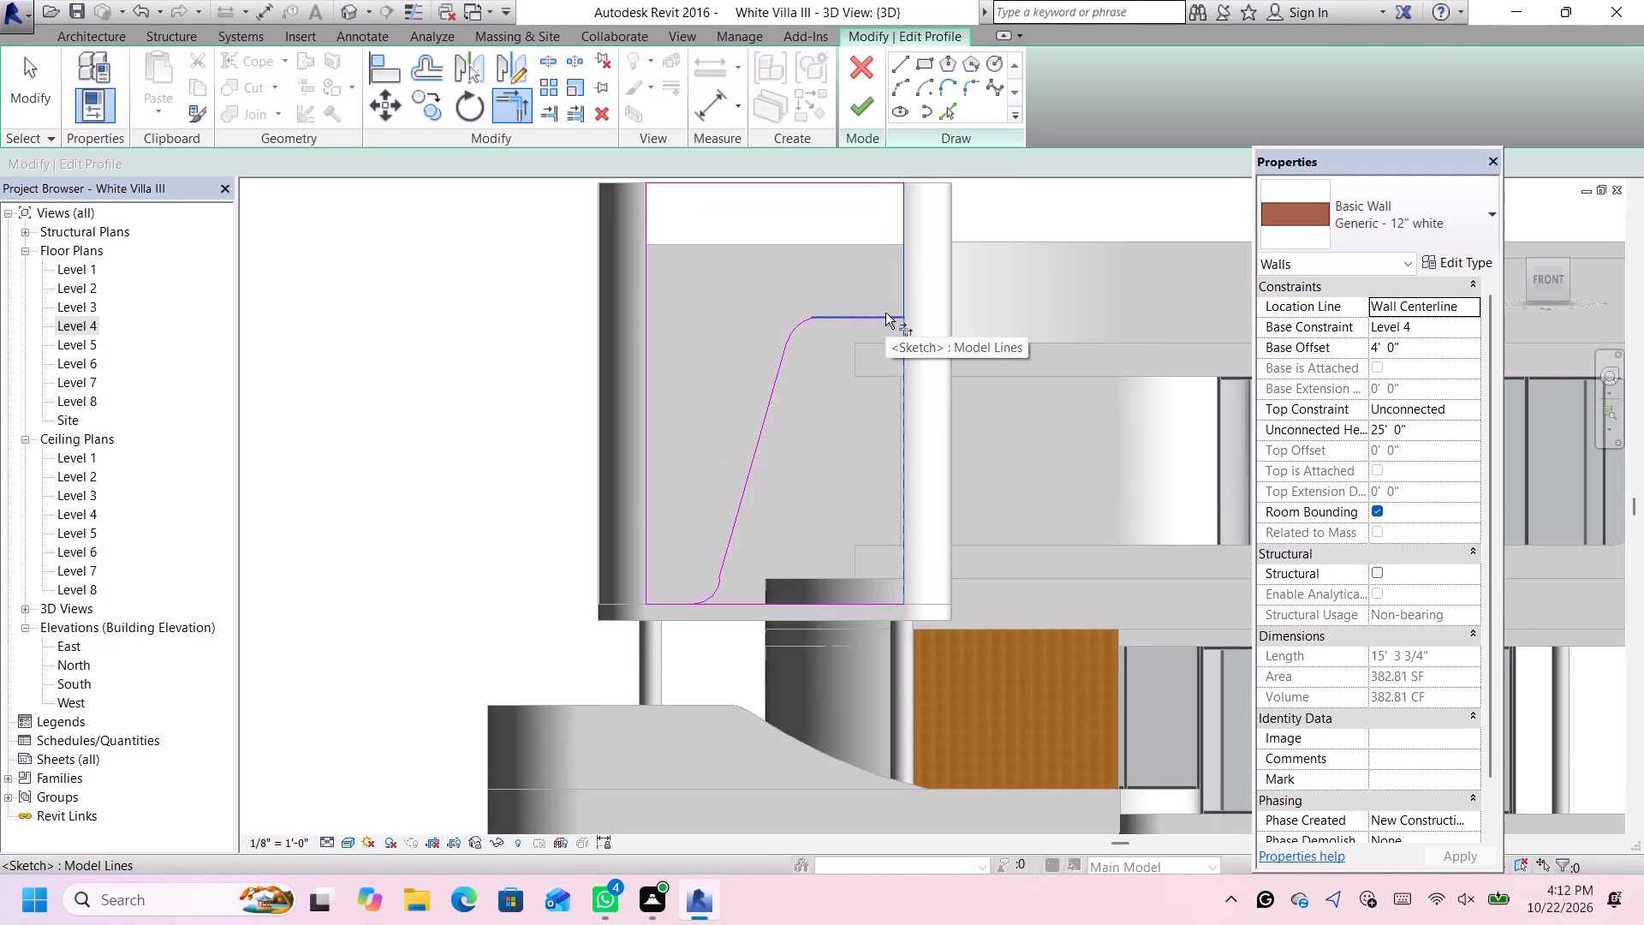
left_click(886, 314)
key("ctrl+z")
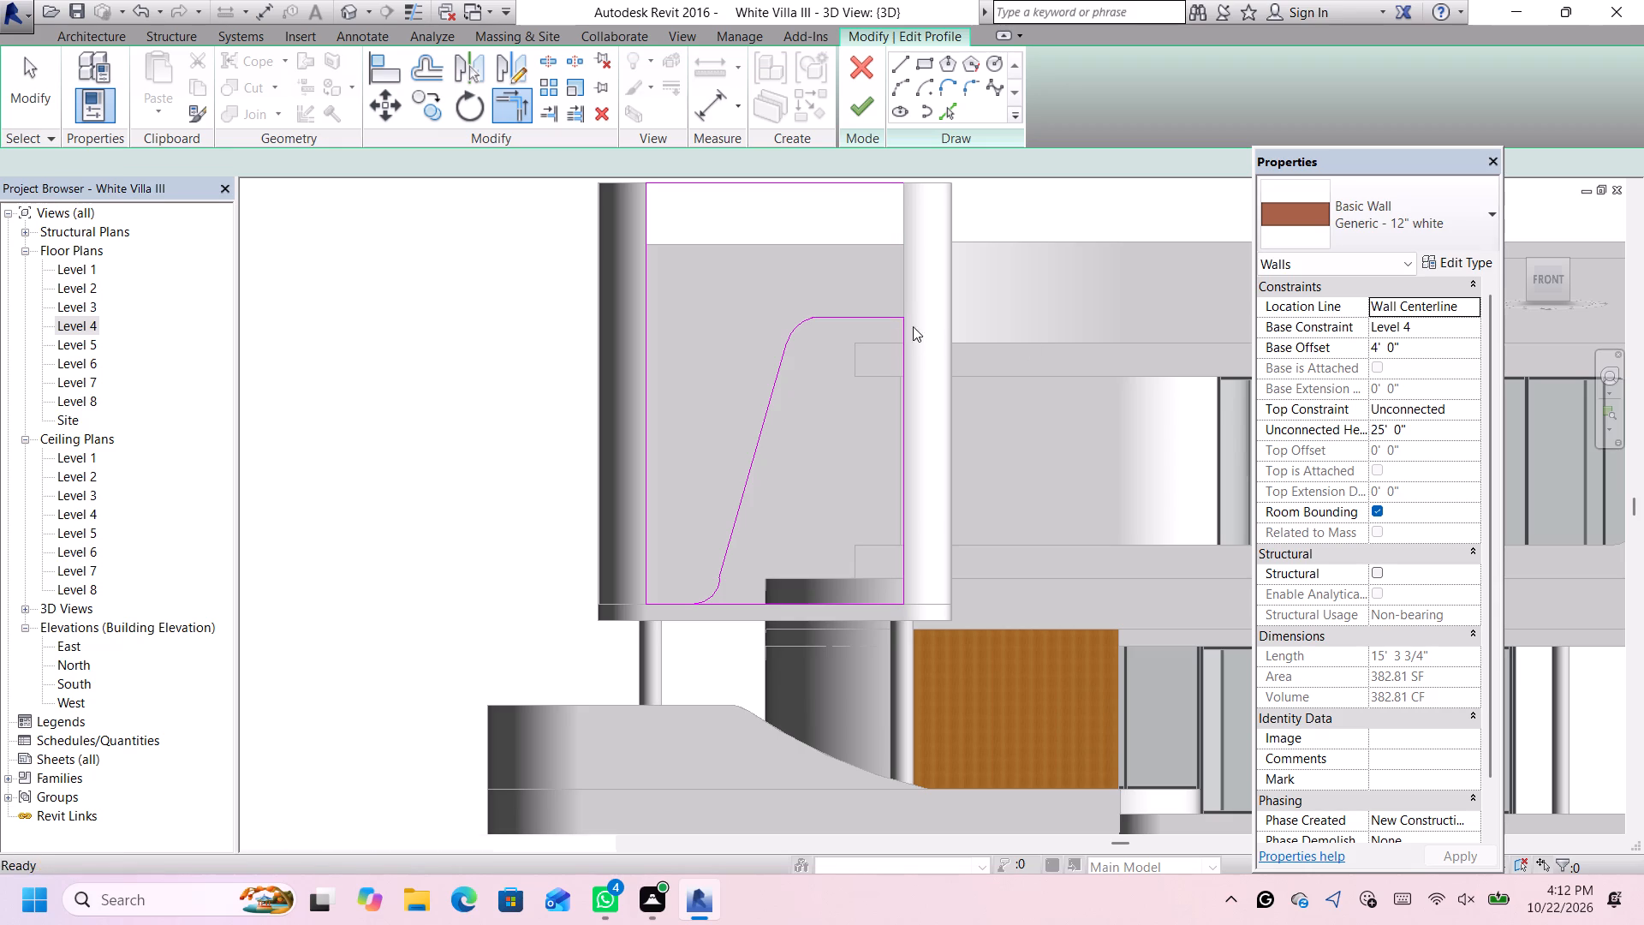
Trim the inner horizontal line and the profile's east edge into a corner, keeping the edge's upper part.
left_click(885, 317)
left_click(900, 291)
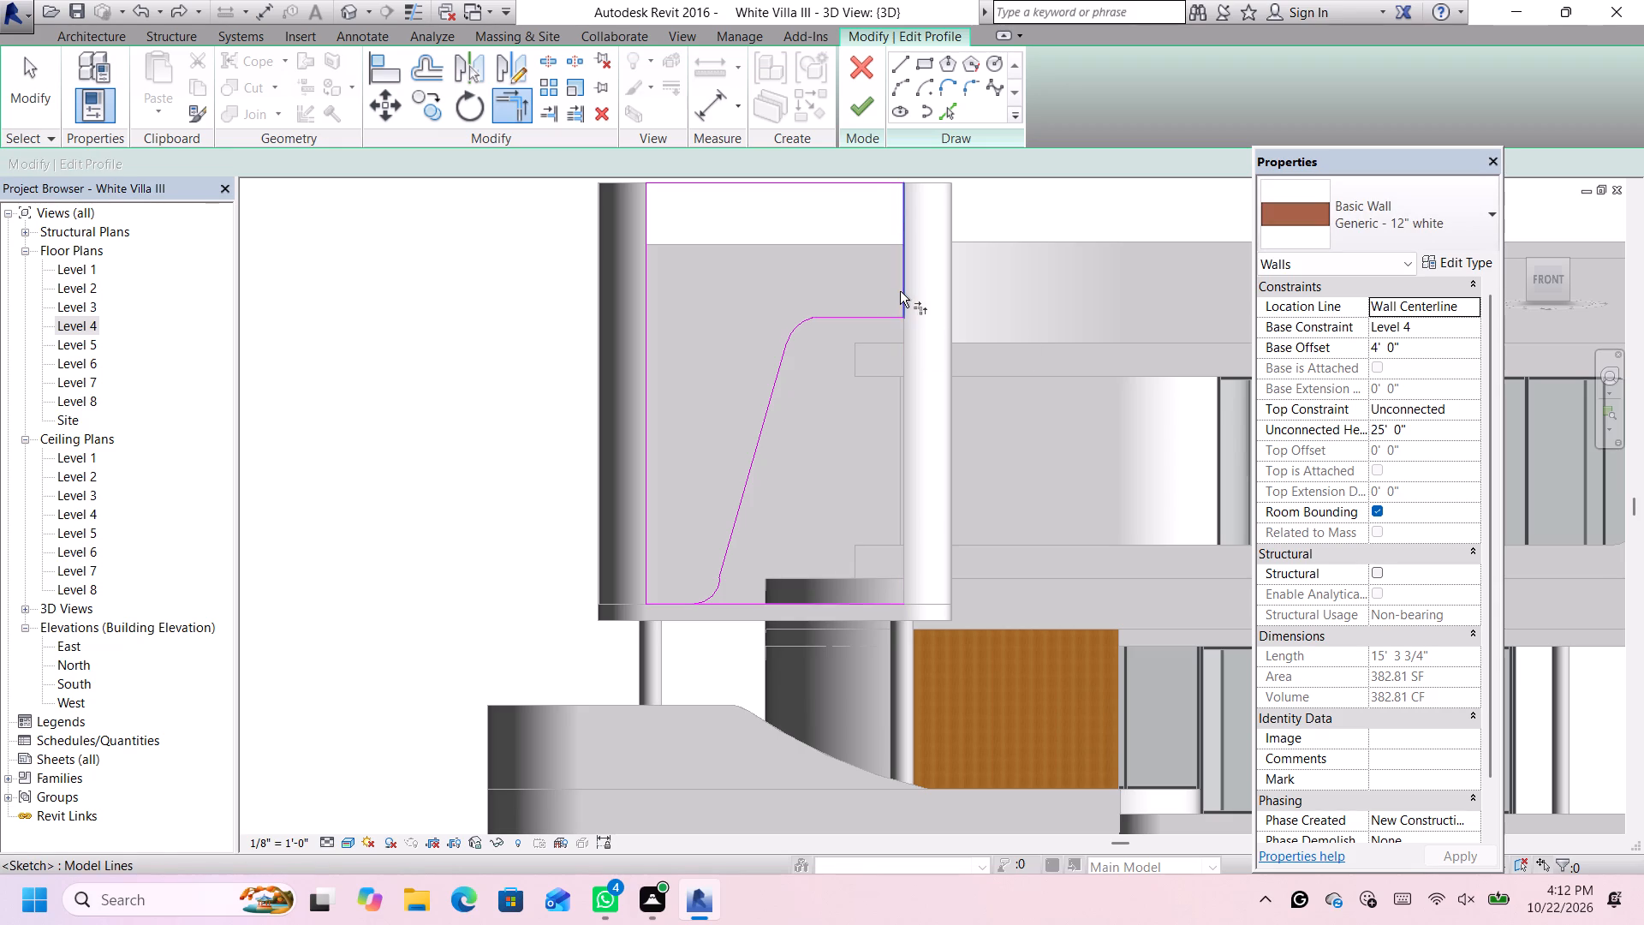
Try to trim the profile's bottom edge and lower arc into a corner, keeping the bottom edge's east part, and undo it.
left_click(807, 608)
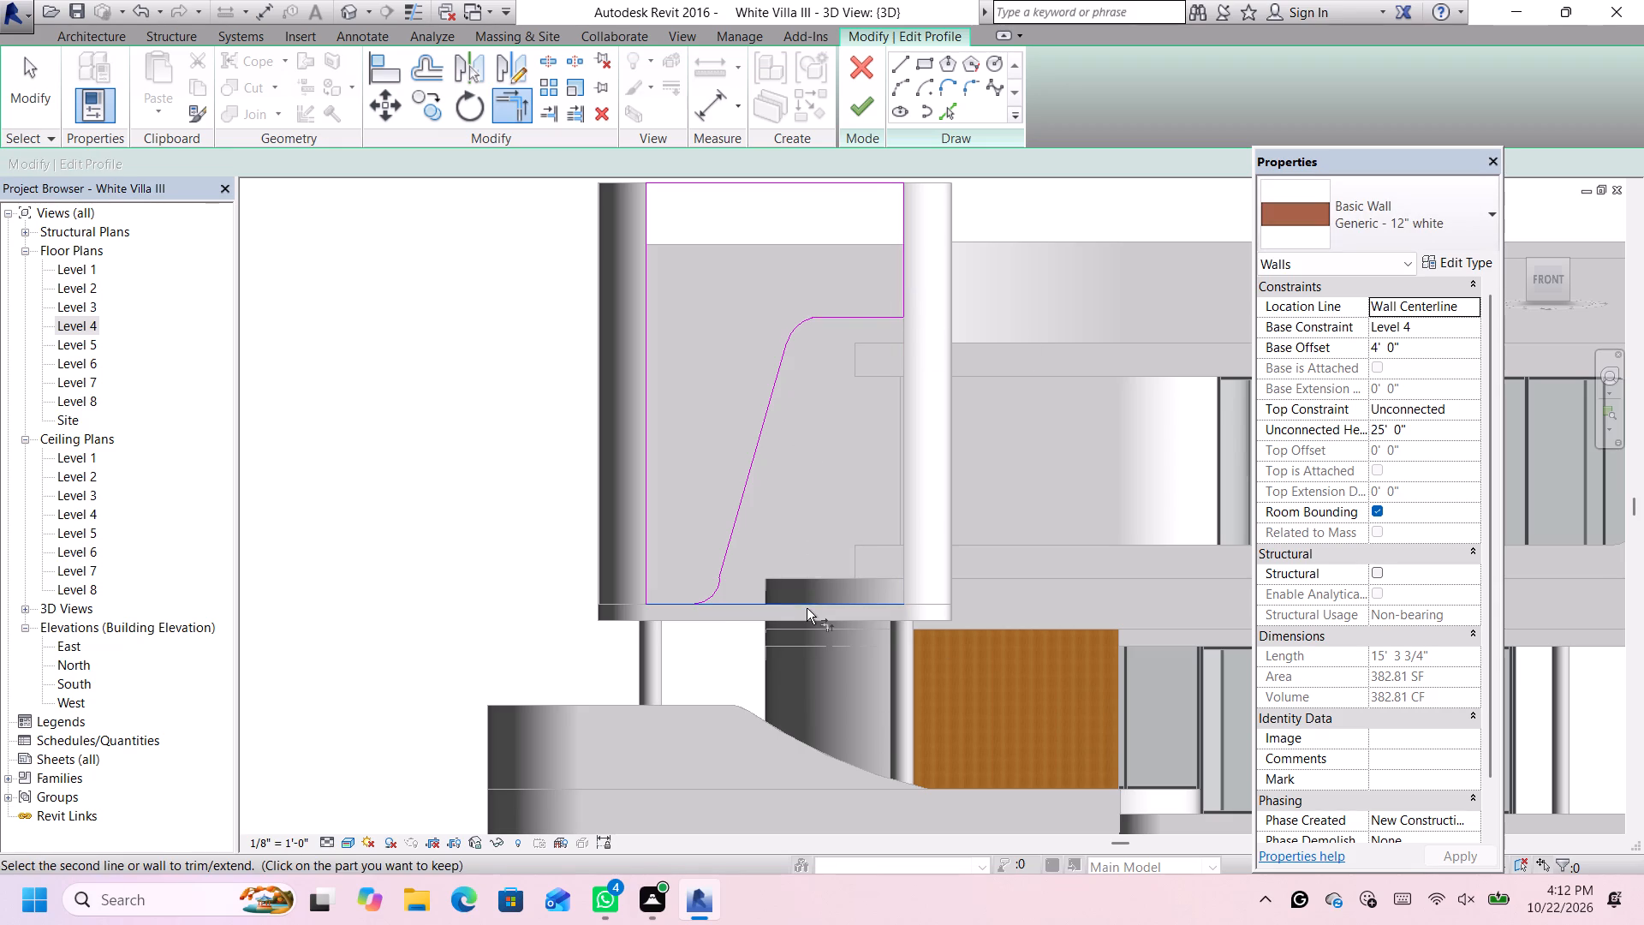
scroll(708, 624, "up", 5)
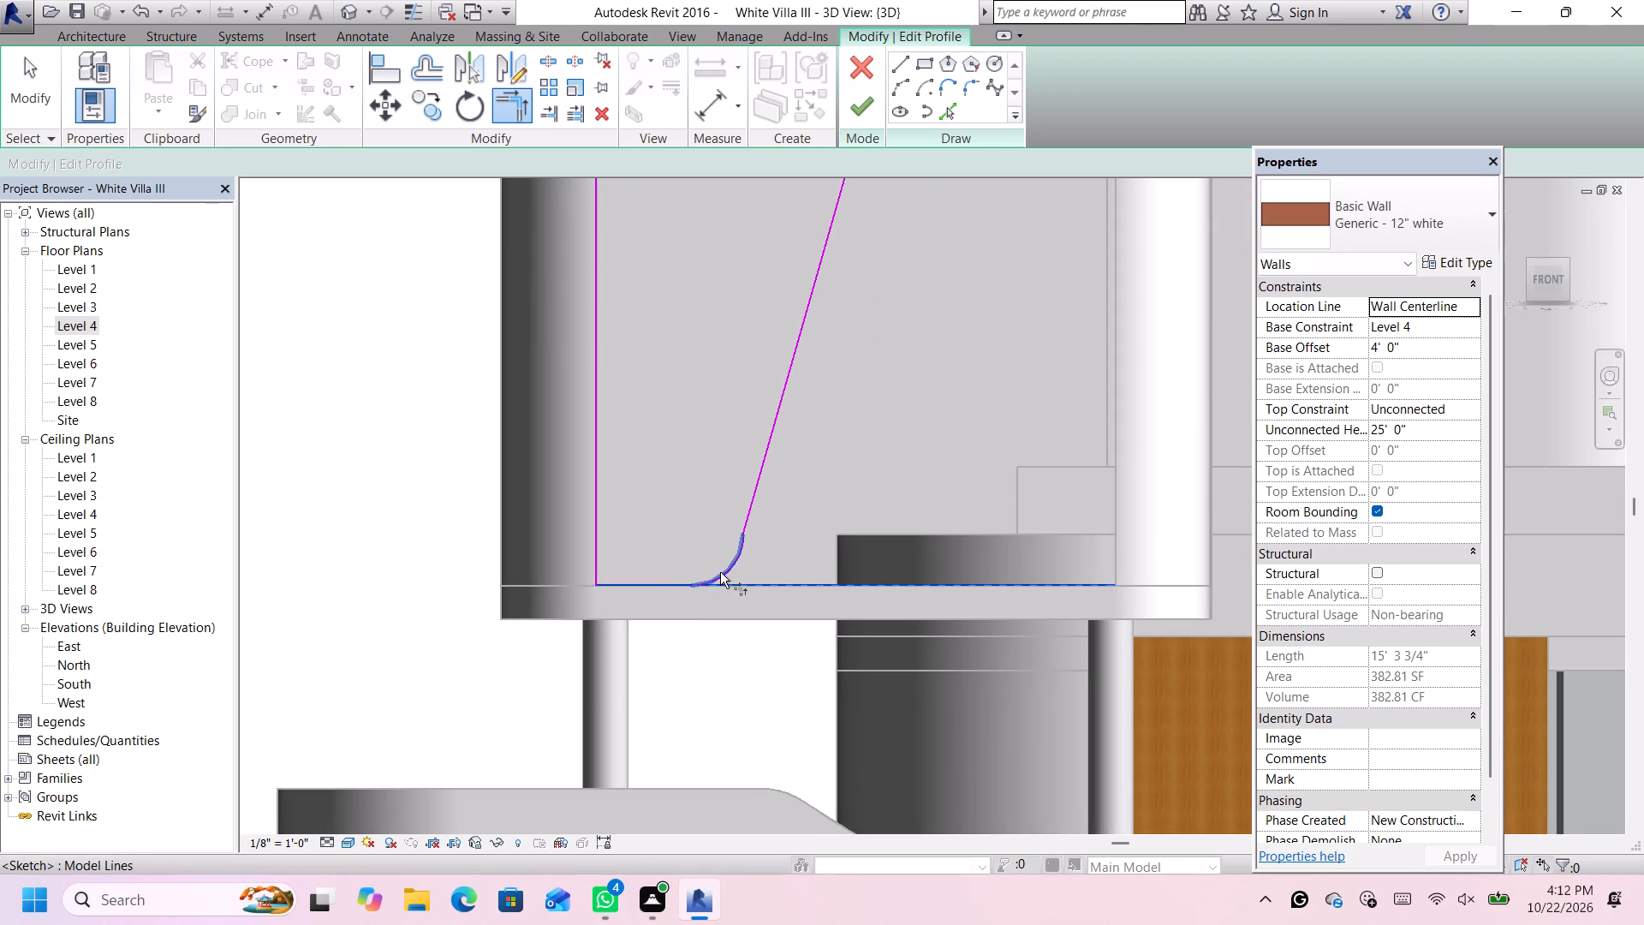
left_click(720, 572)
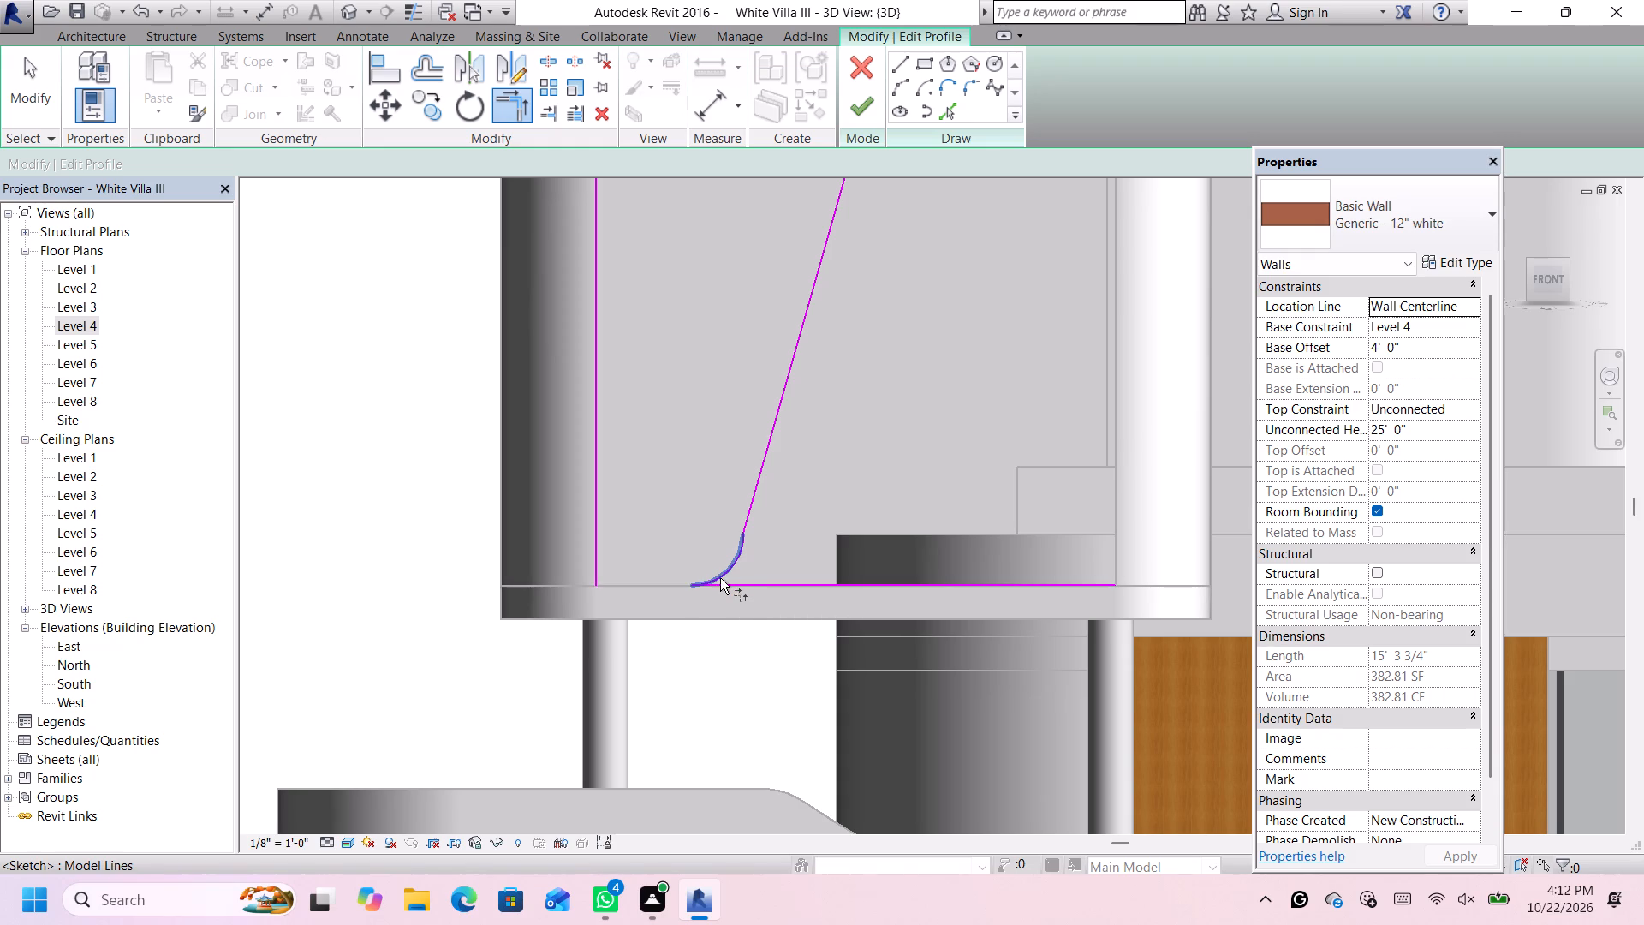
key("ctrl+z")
Trim the lower arc and the profile's bottom edge into a corner, keeping the bottom edge's west part.
left_click(726, 565)
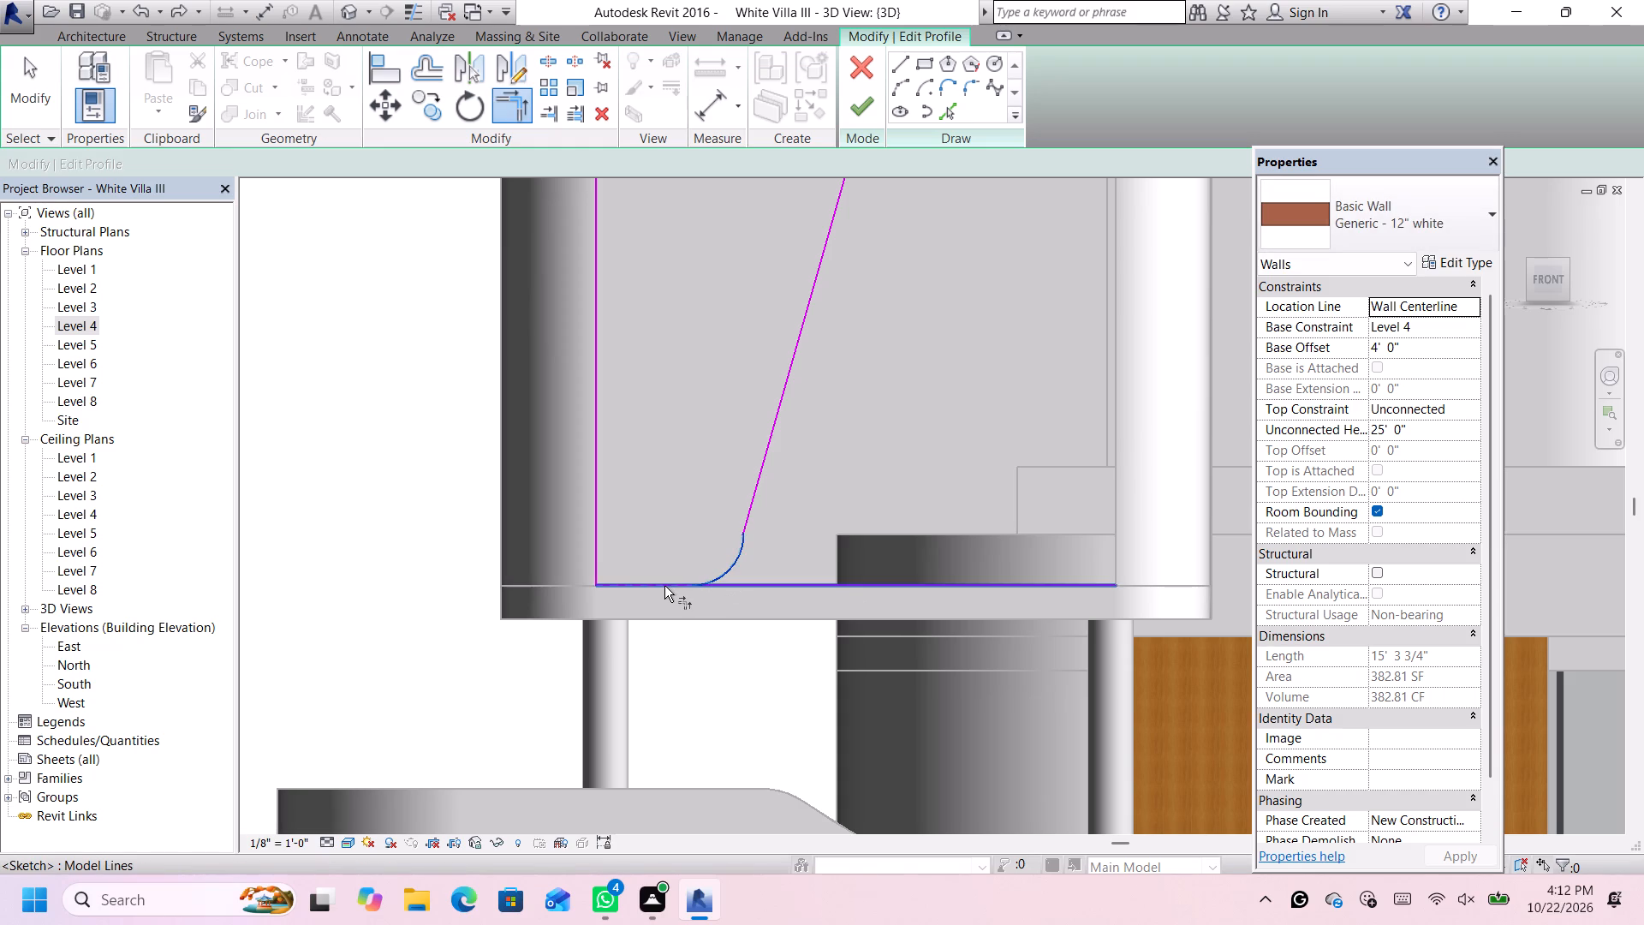
left_click(655, 581)
scroll(658, 582, "down", 9)
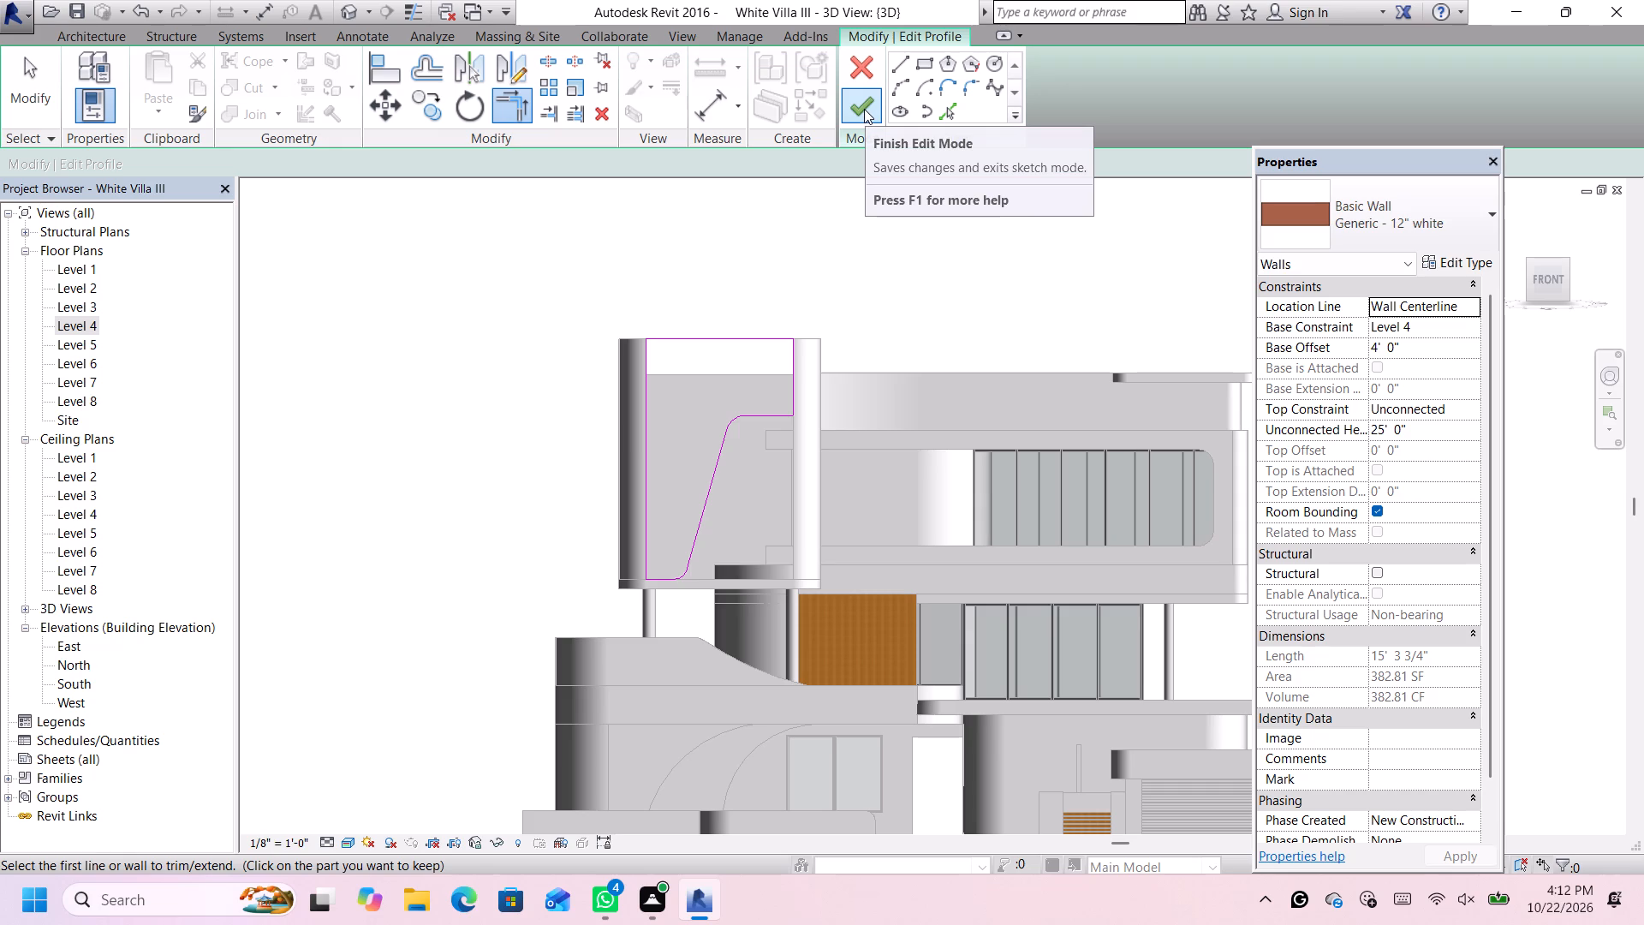
Delete the lower arc and the slanted line from the wall's profile sketch.
scroll(706, 452, "up", 4)
scroll(697, 565, "up", 2)
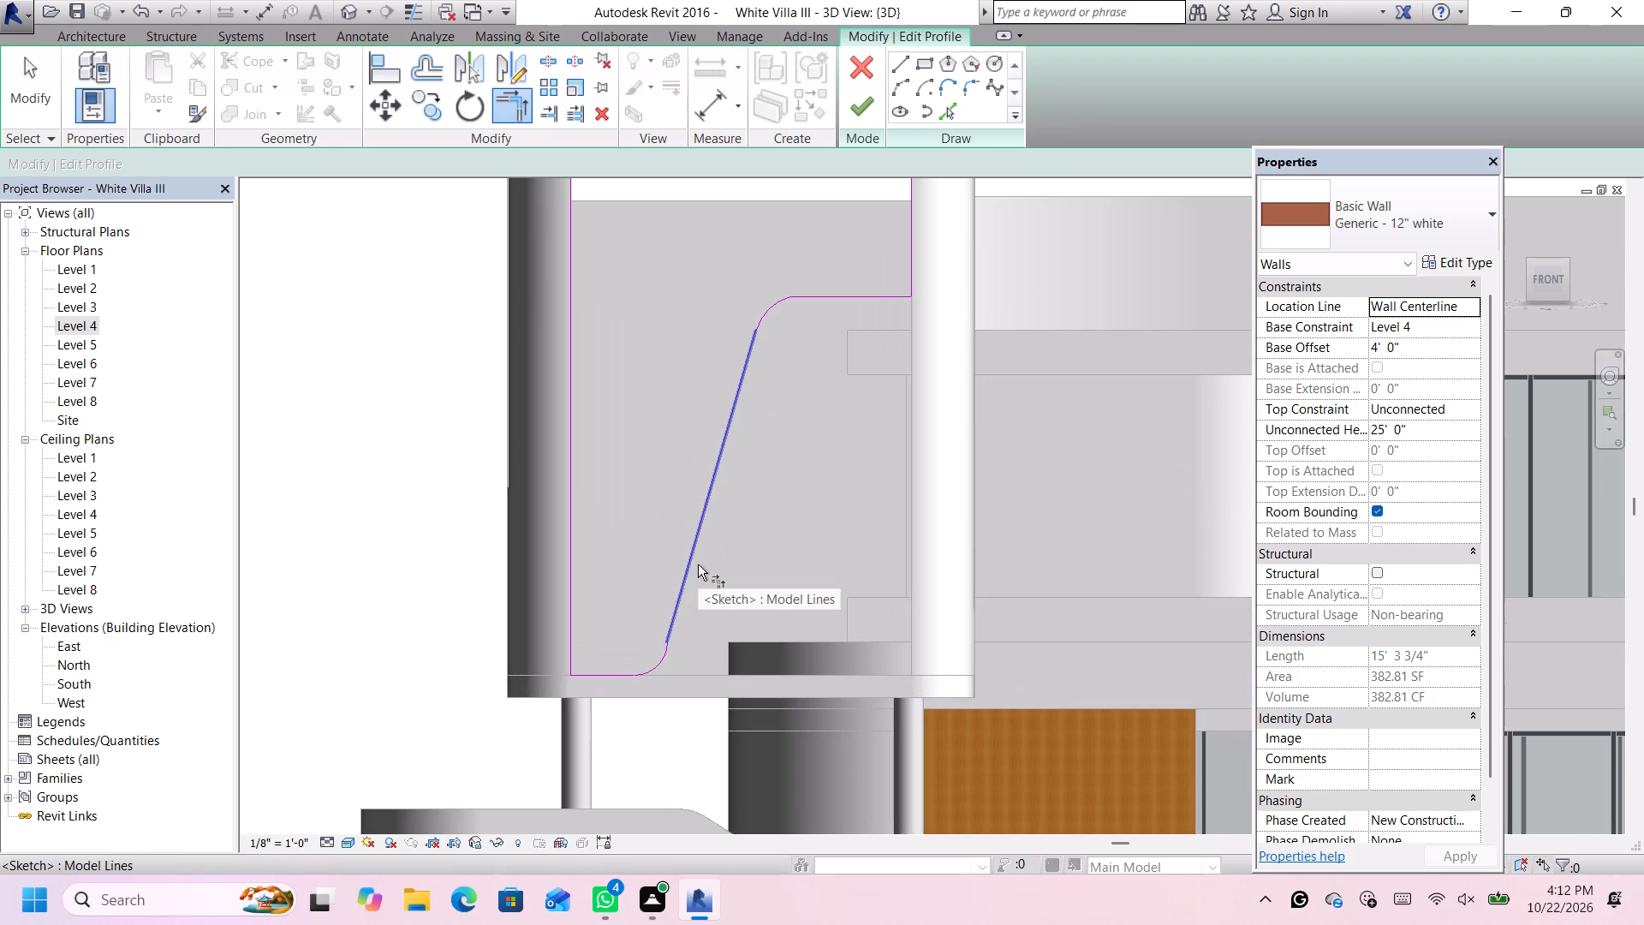
key("Escape")
left_click(692, 562)
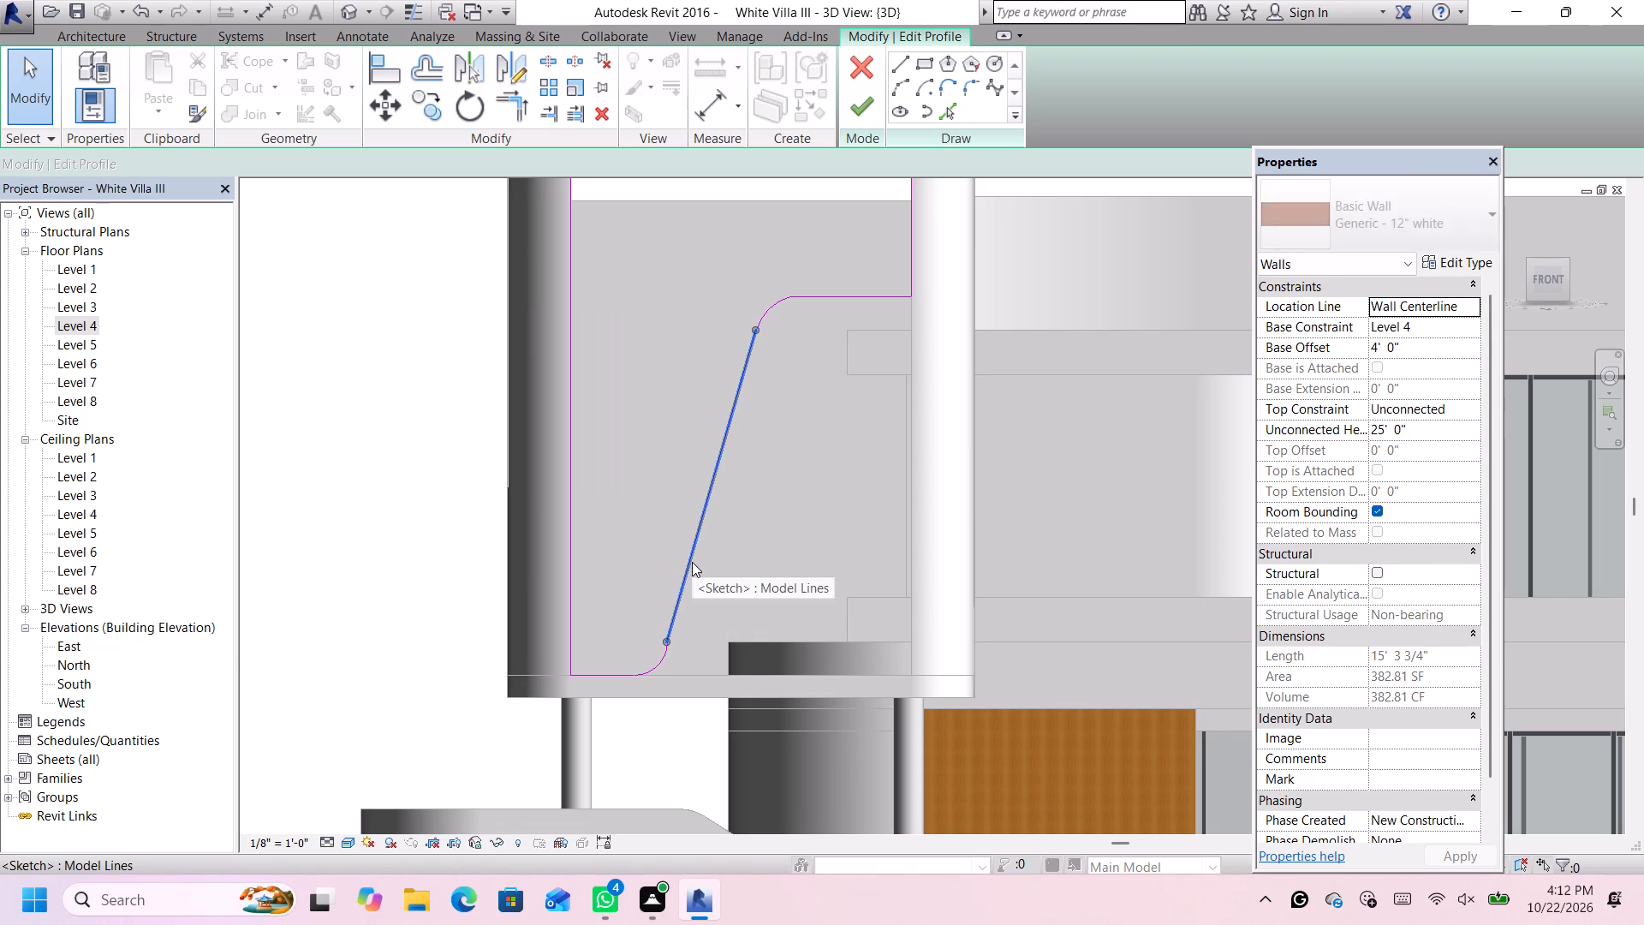
scroll(676, 607, "up", 4)
scroll(658, 665, "down", 5)
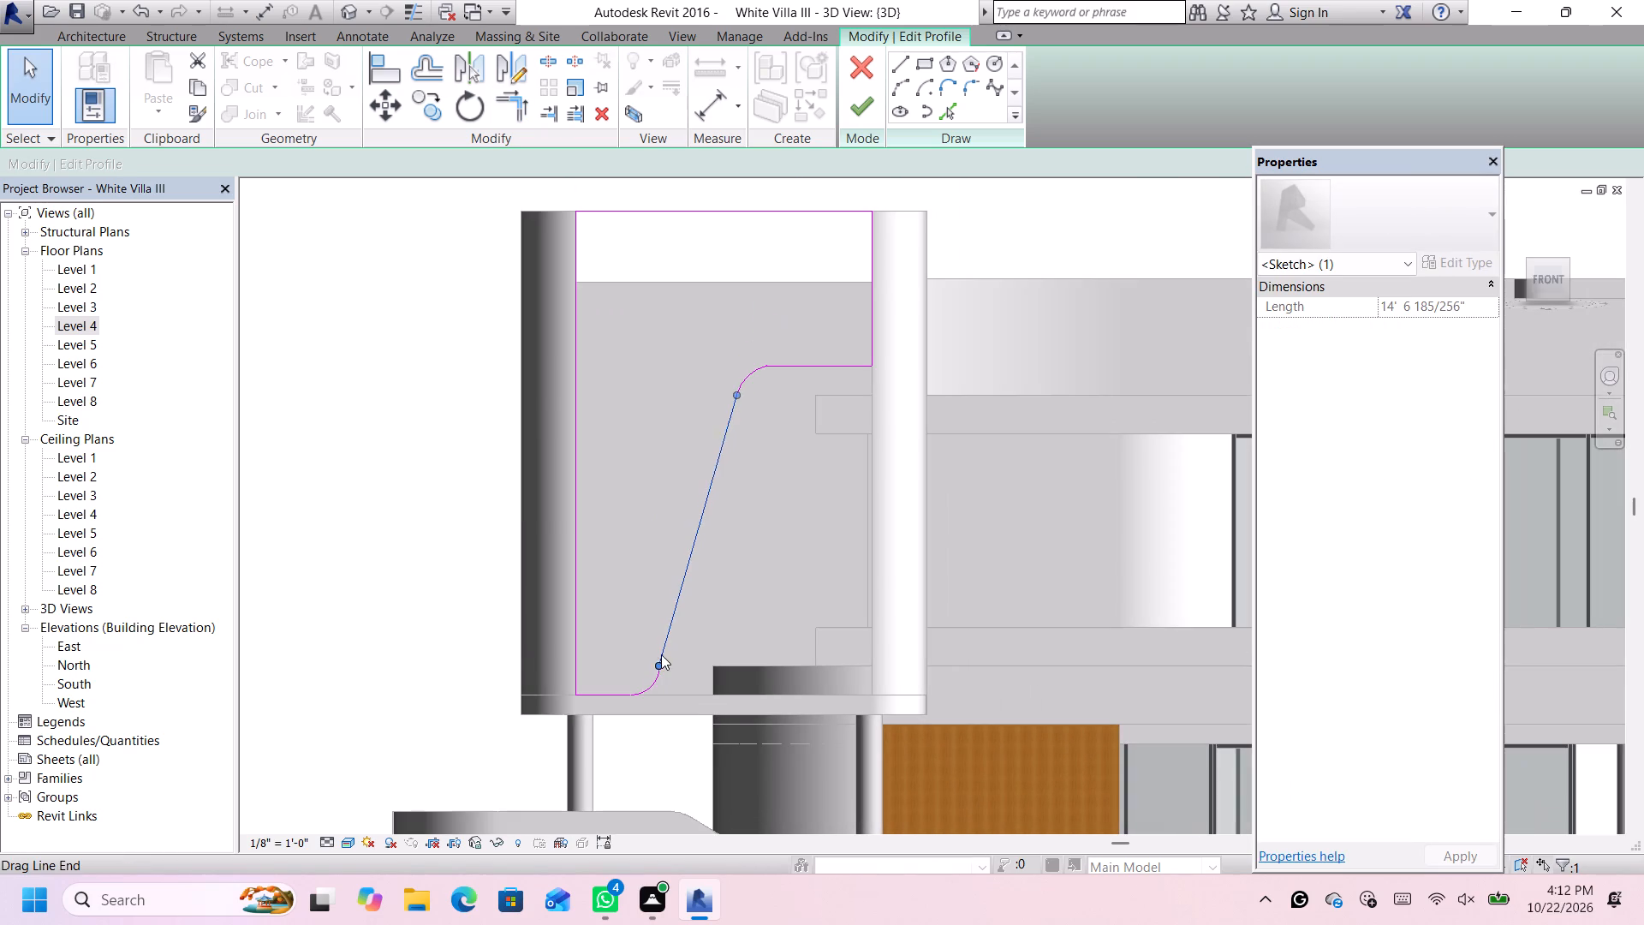
left_click(646, 684)
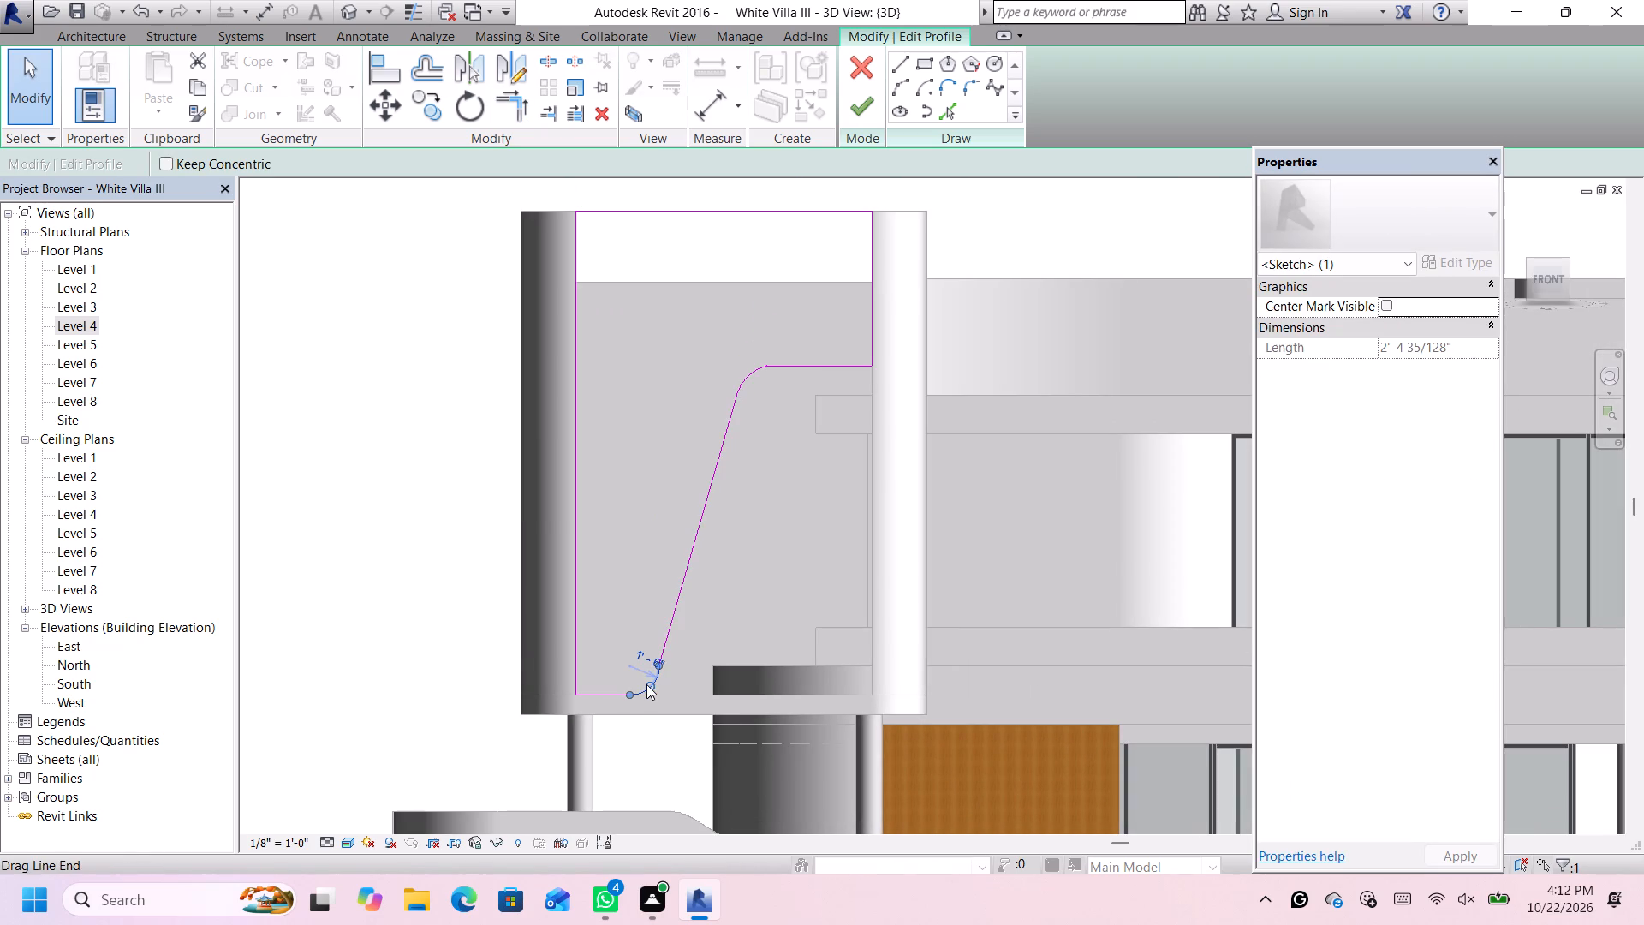
key("Delete")
left_click(665, 639)
key("Delete")
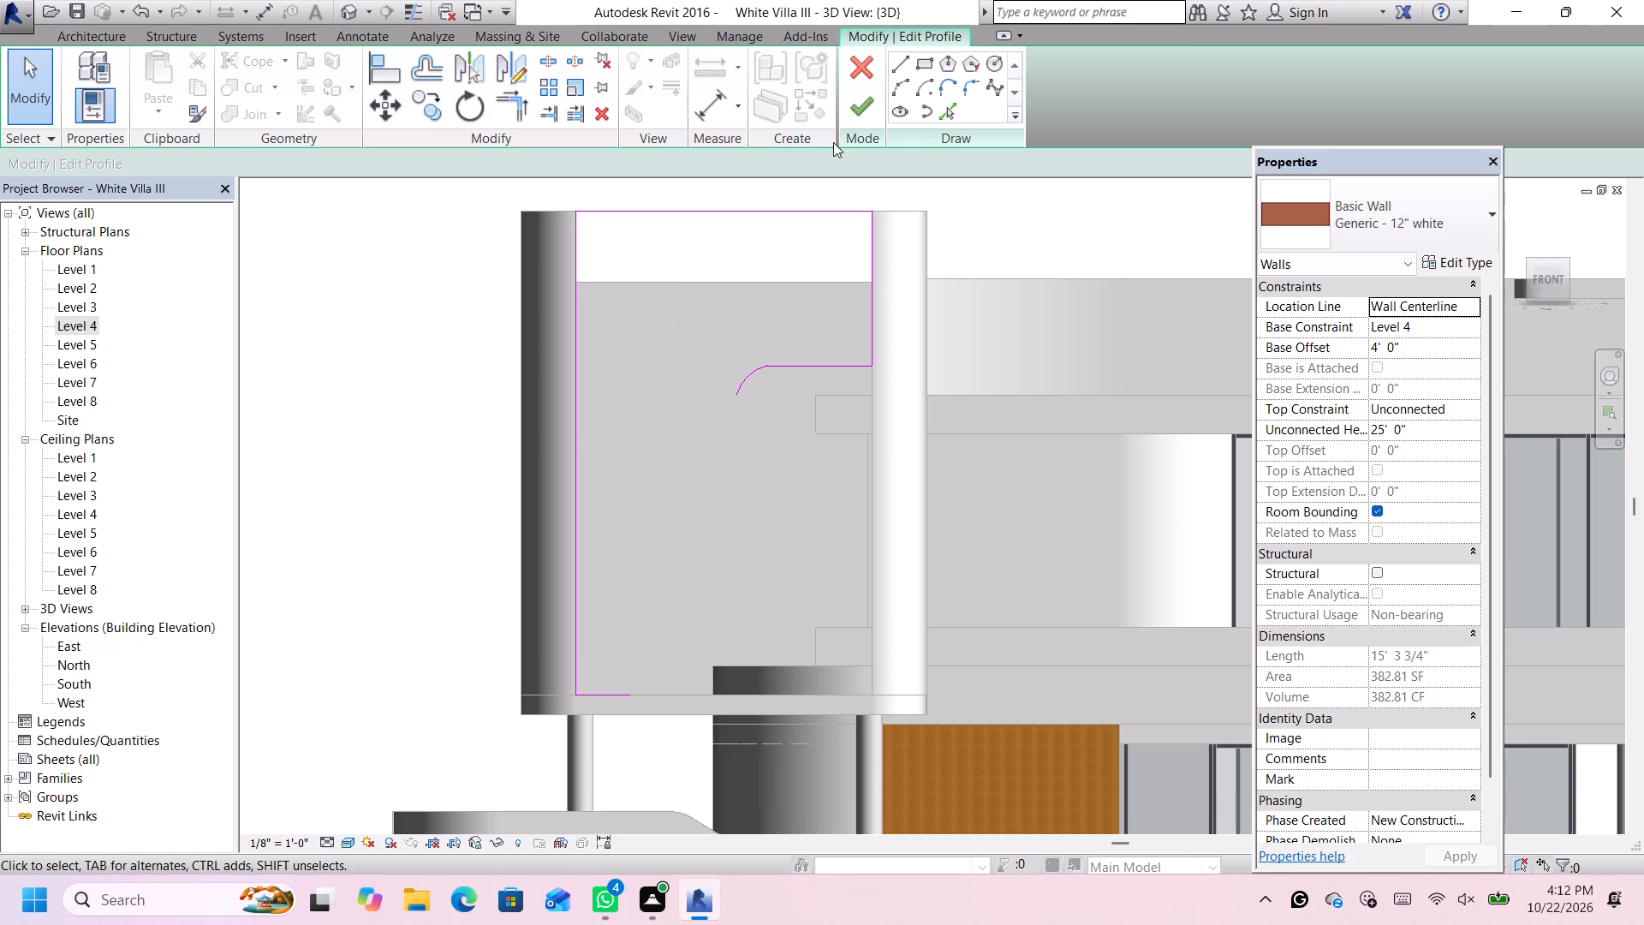
Draw a slanted line about 14' 6 3/4" long down from the upper arc's lower end toward the bottom edge.
left_click(896, 63)
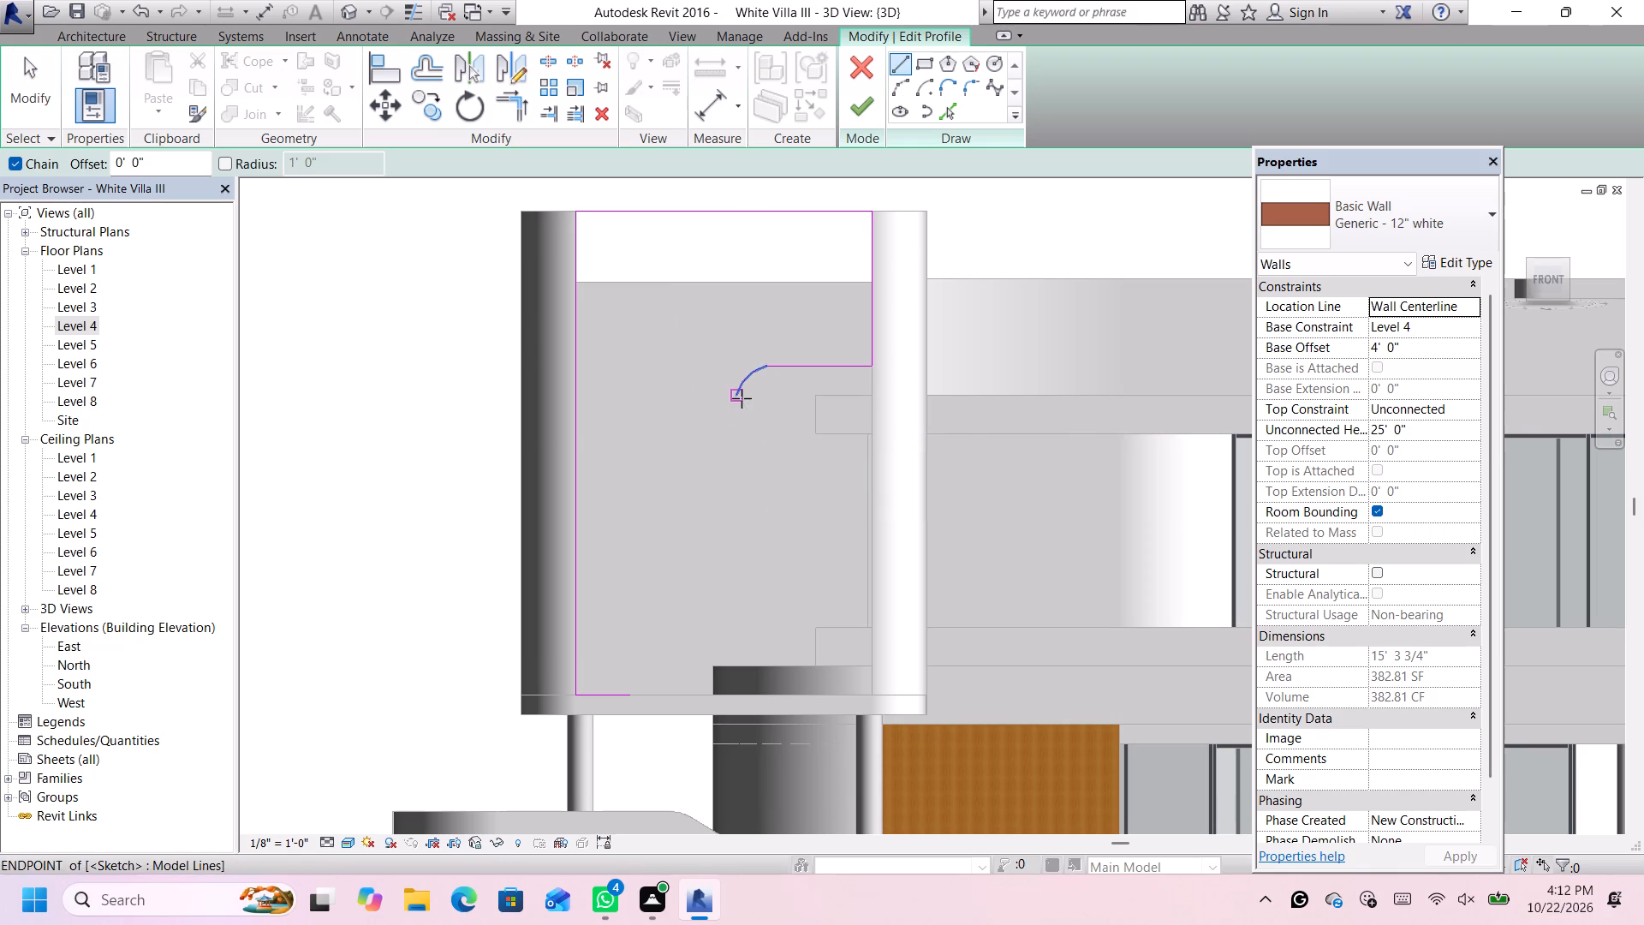
left_click(736, 397)
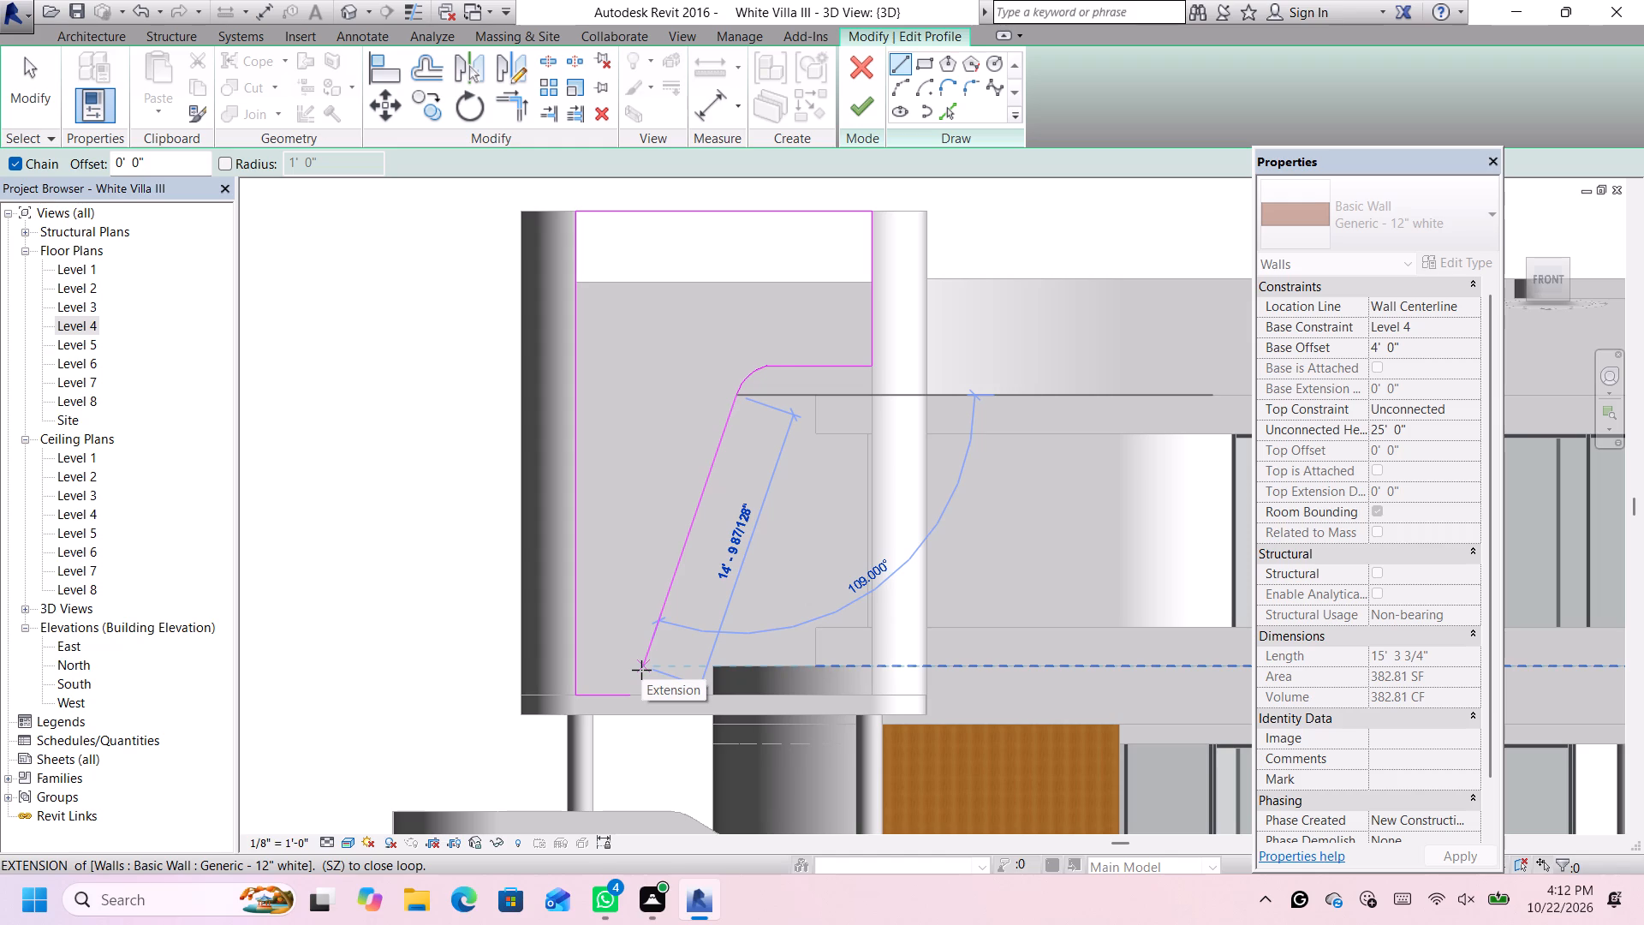
left_click(646, 671)
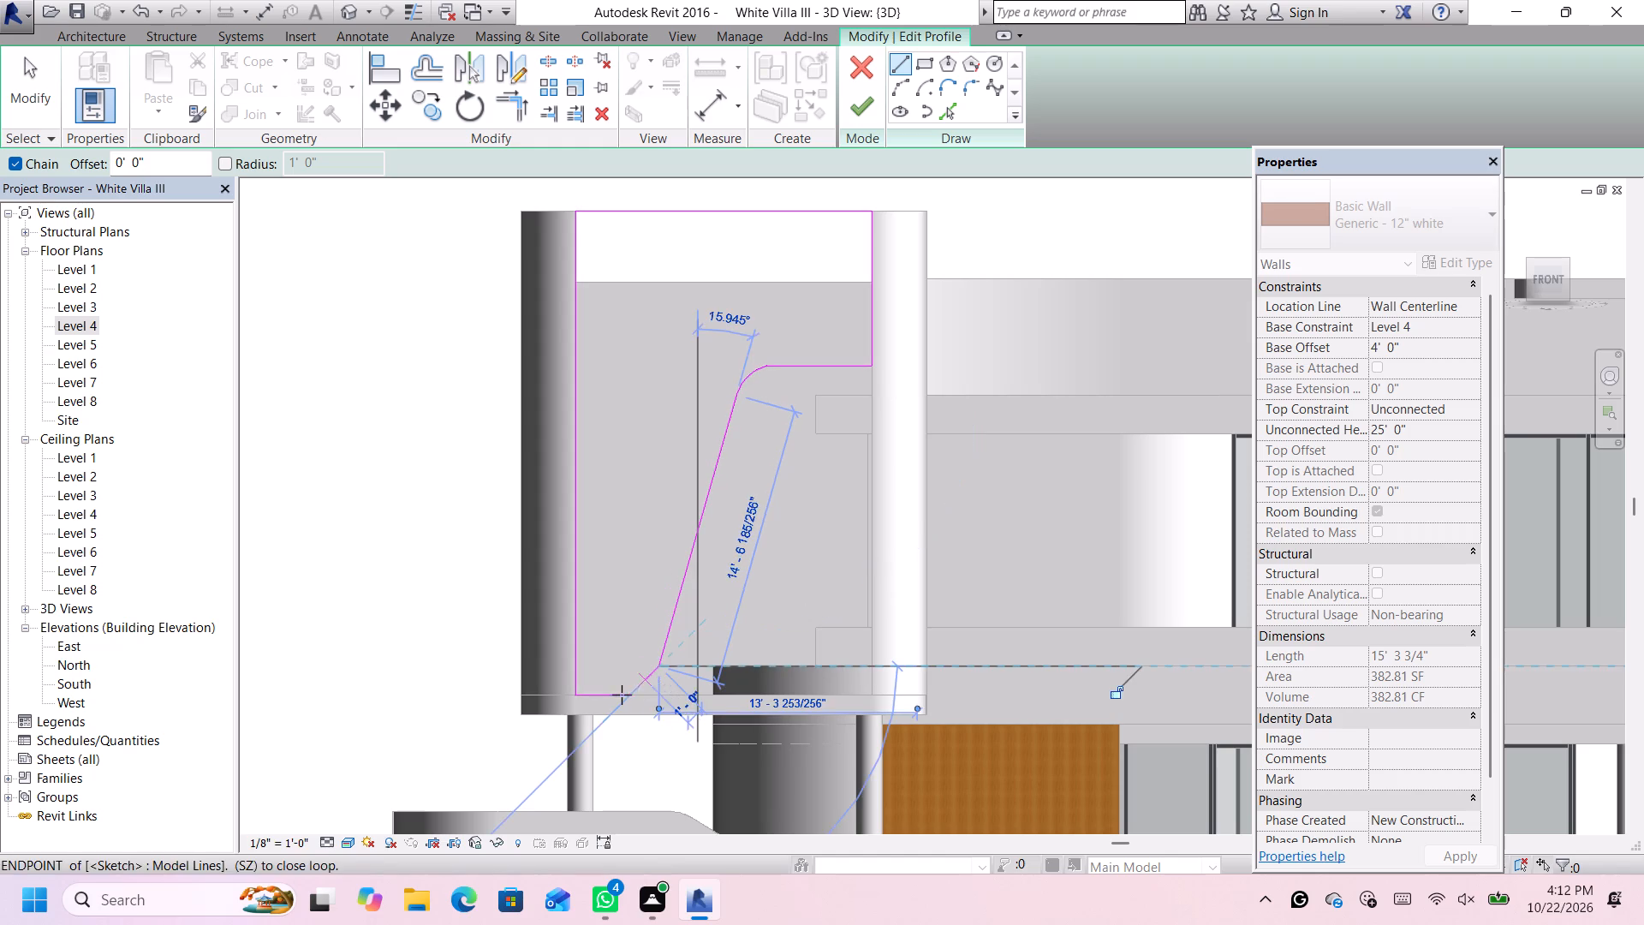
Close the profile with a 1' 6" radius arc from the slanted line's lower end to the bottom edge, and finish the profile edit.
left_click(907, 84)
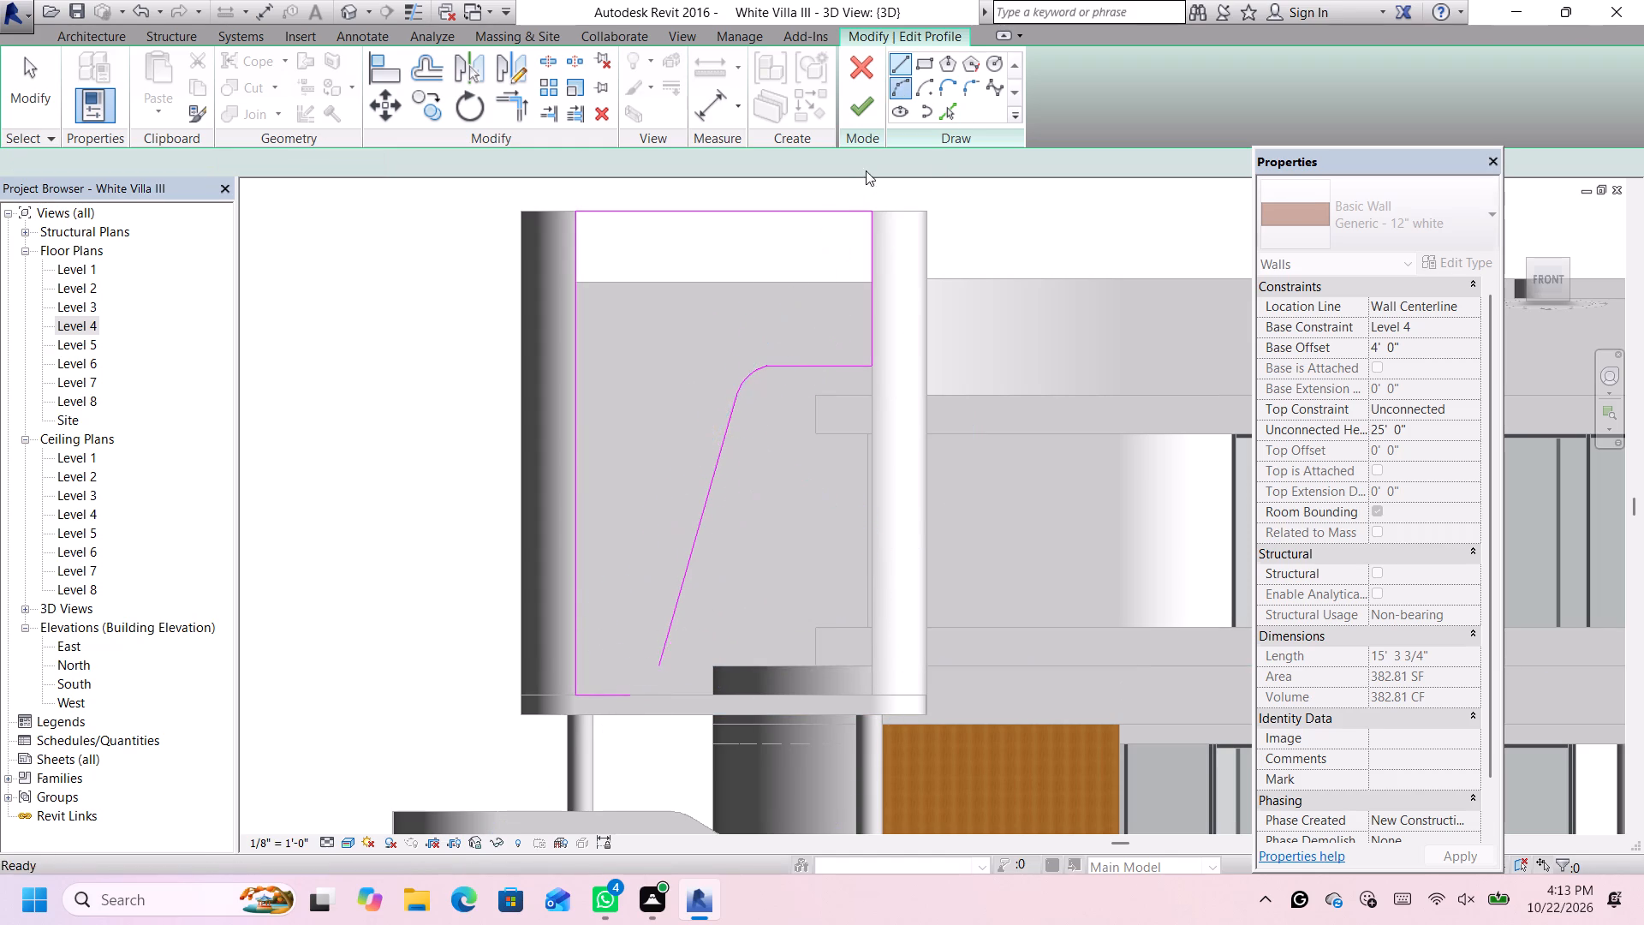
scroll(656, 701, "up", 5)
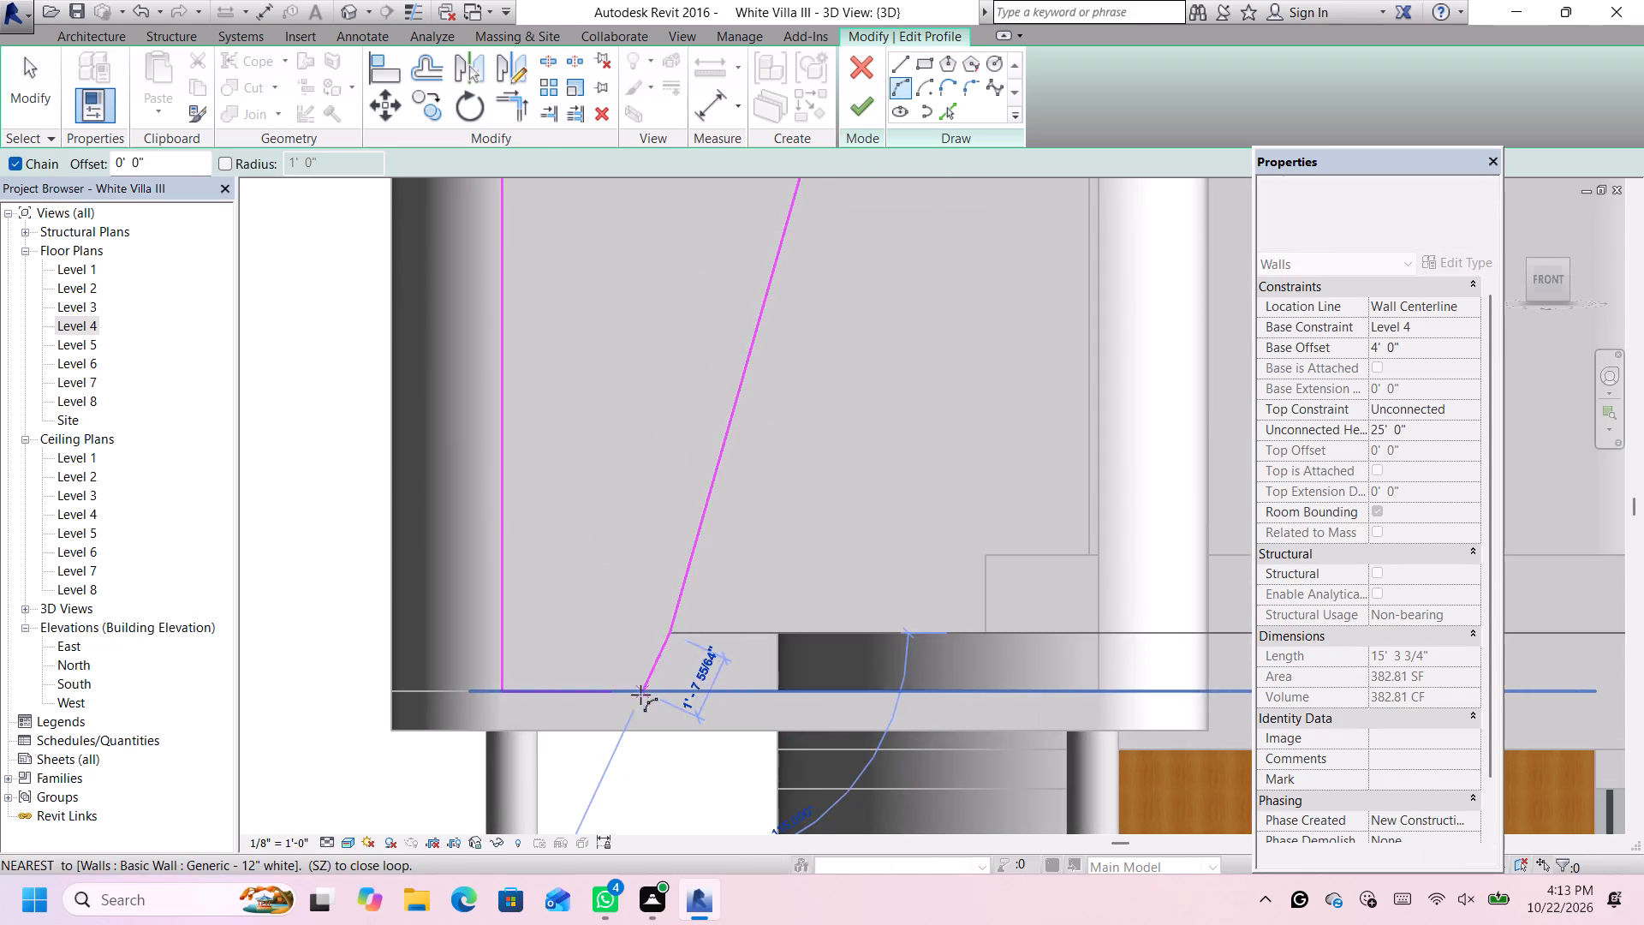
left_click(611, 693)
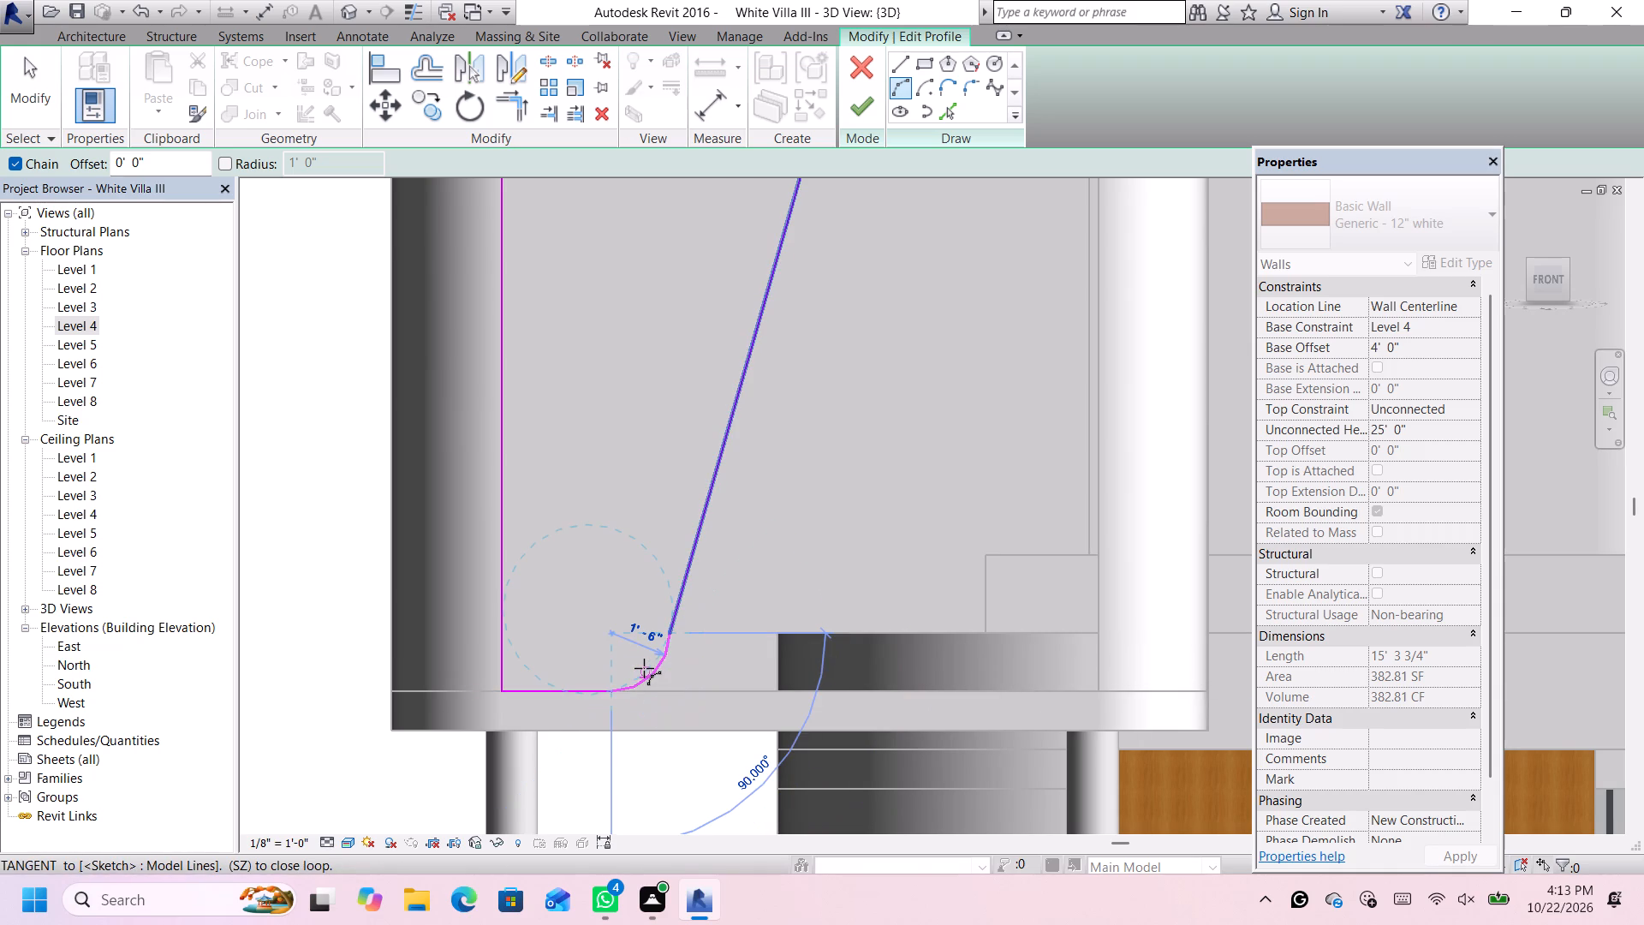
left_click(644, 666)
scroll(658, 638, "down", 8)
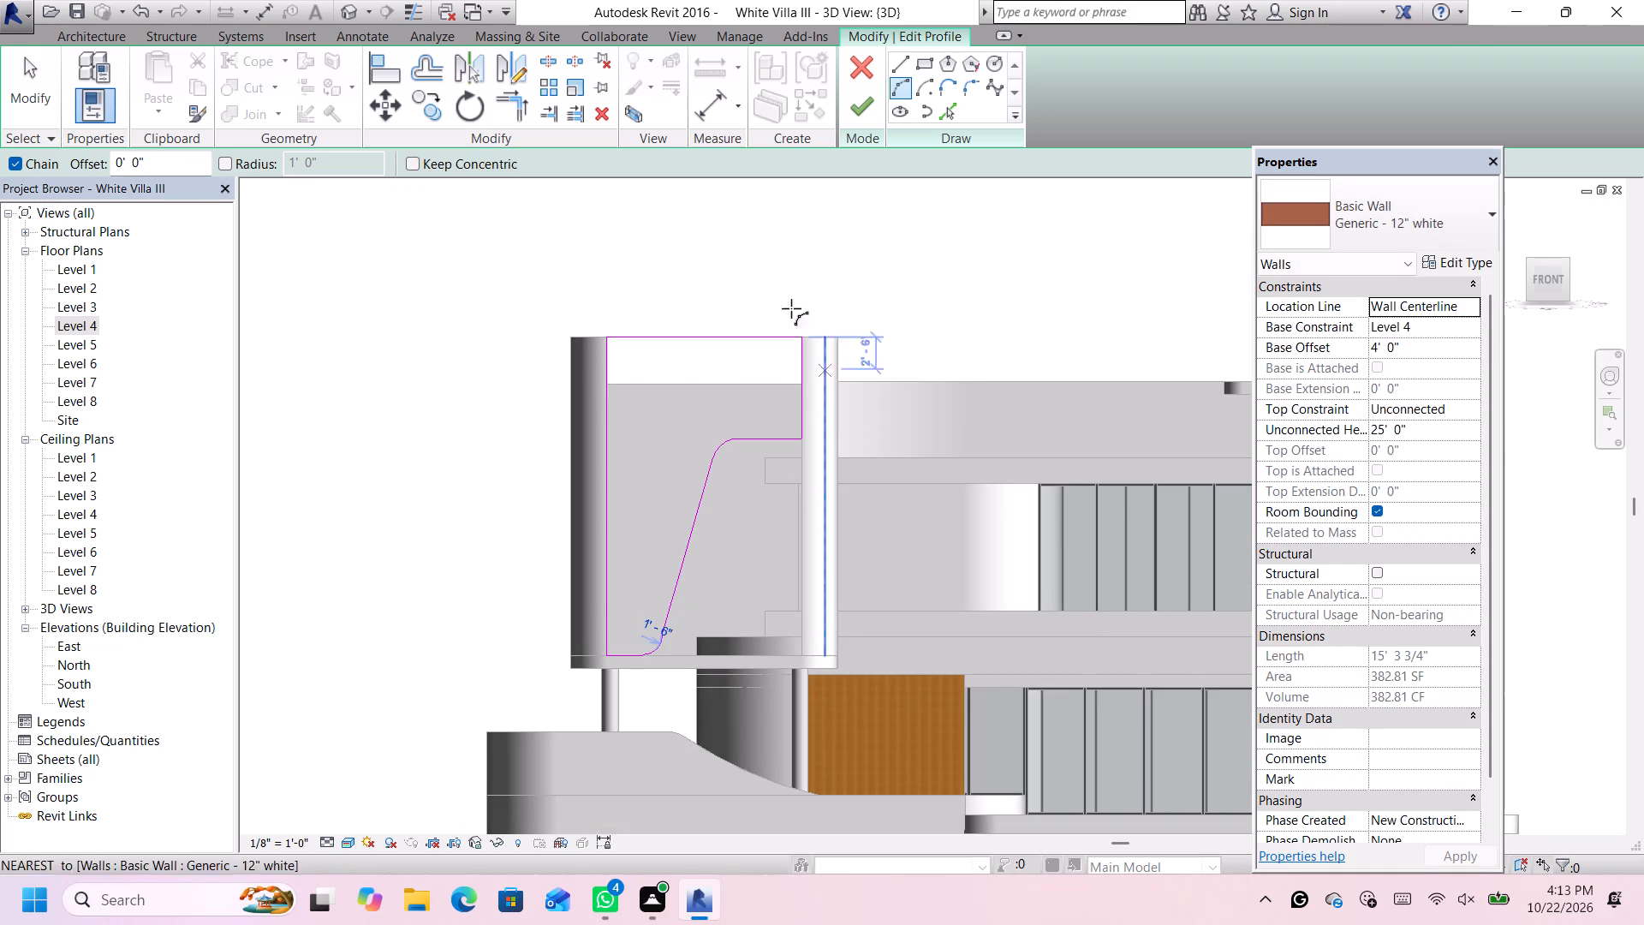
left_click(857, 105)
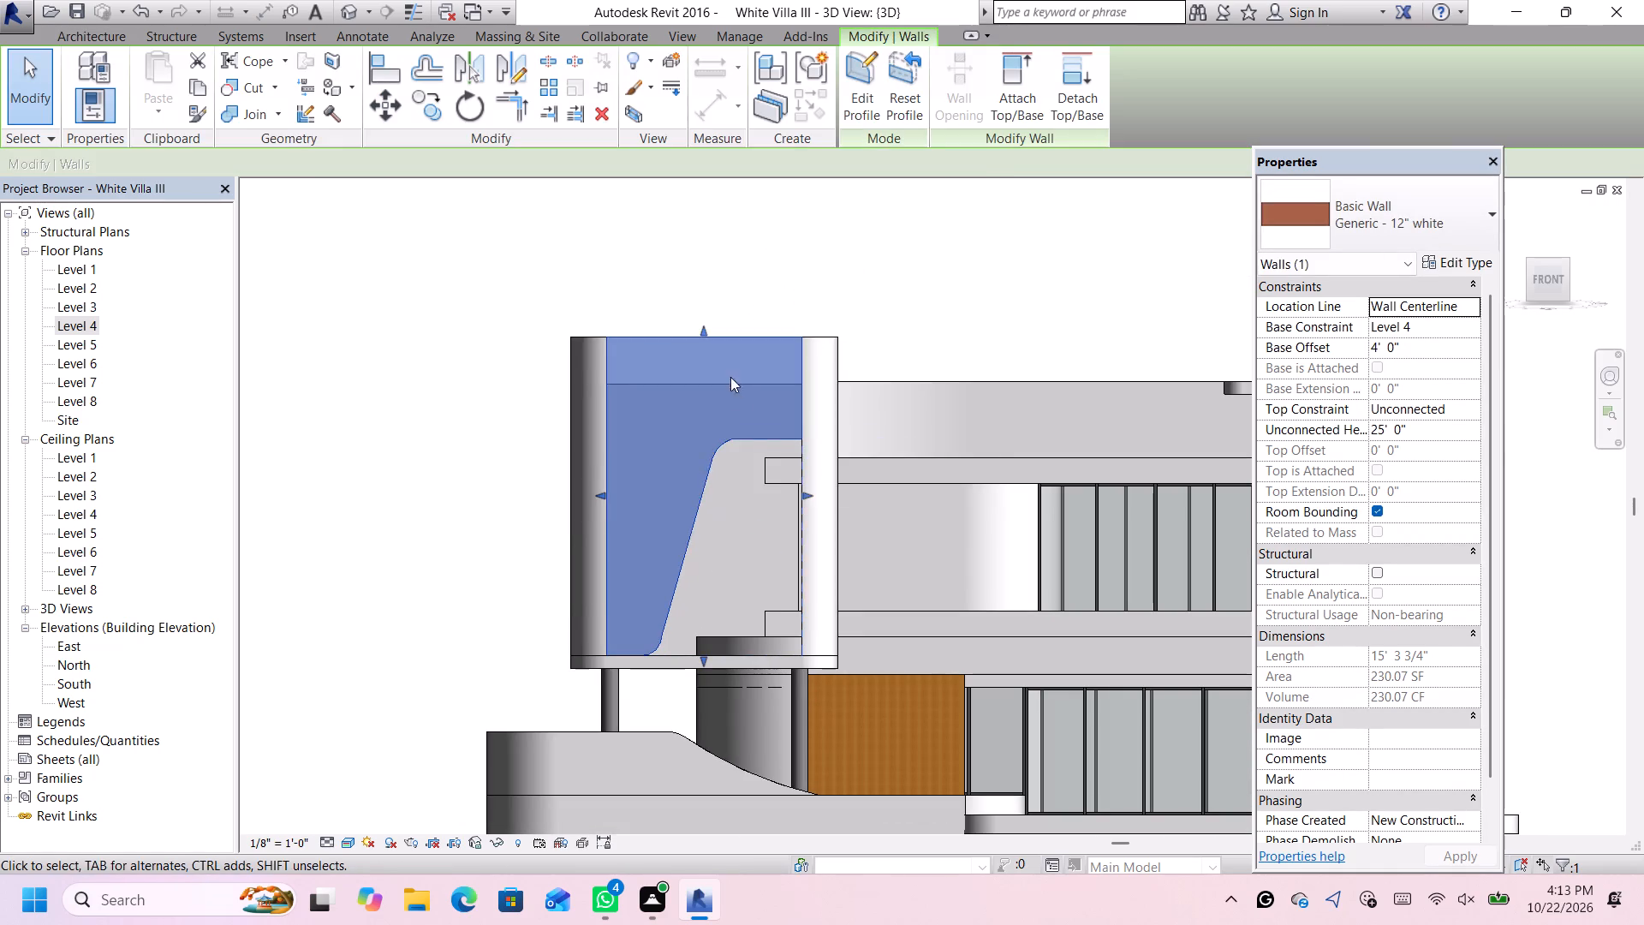
left_click(962, 128)
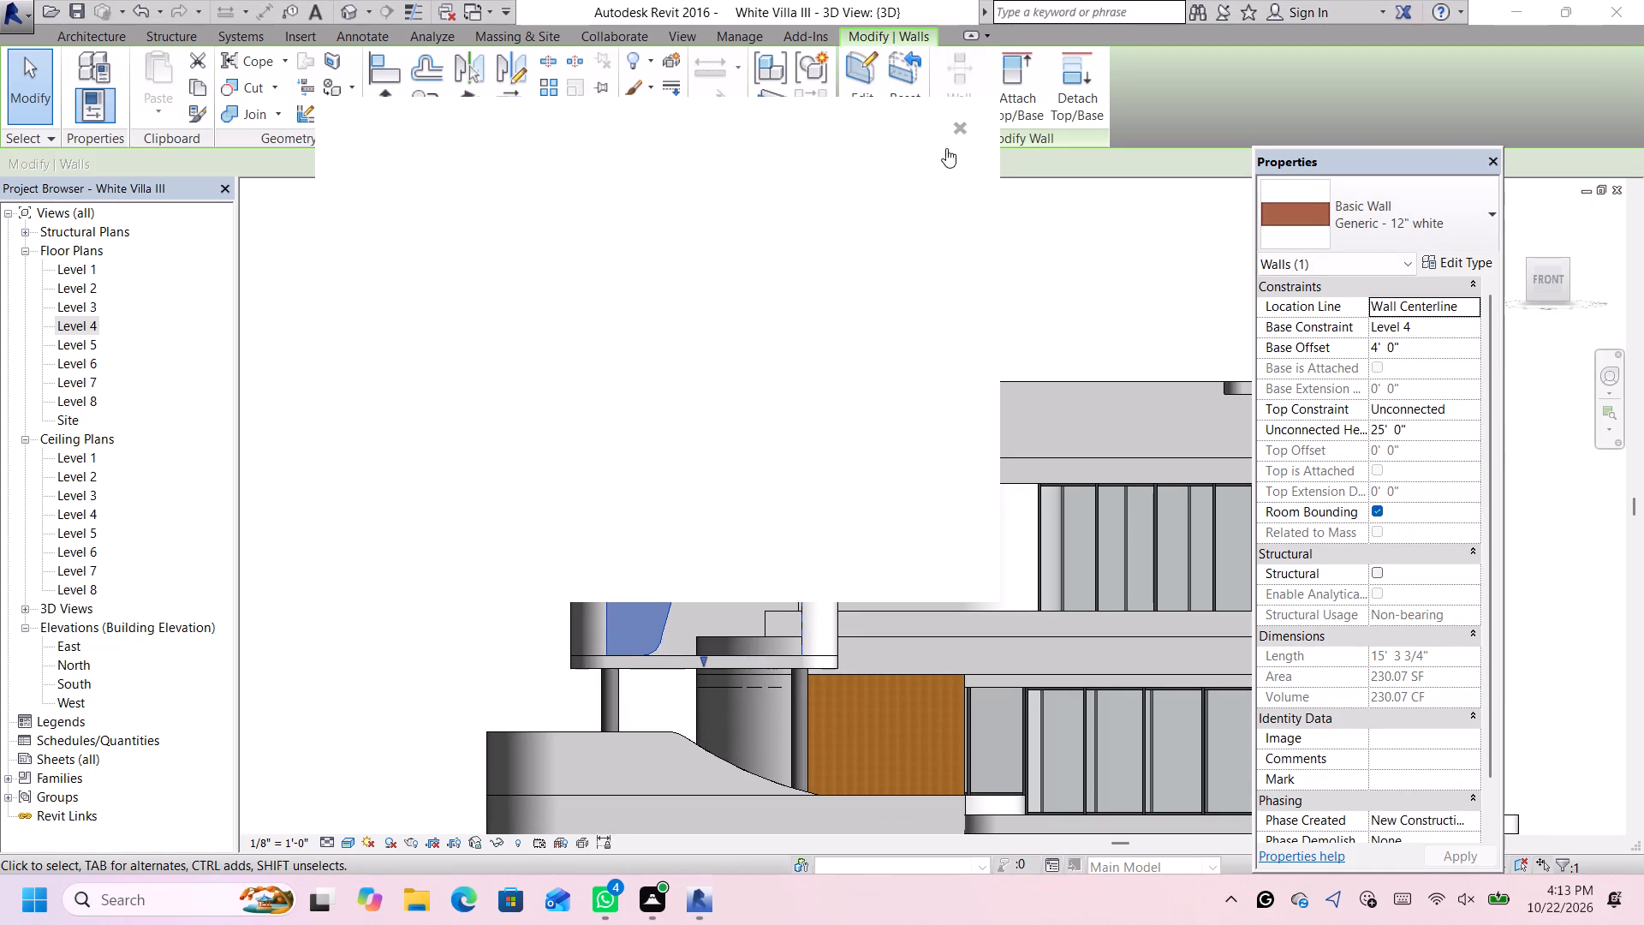
left_click(642, 294)
Raise the curved east corner wall's base to the front wall's inner horizontal edge, at a base offset of about 20' 11 7/8".
scroll(824, 342, "up", 1)
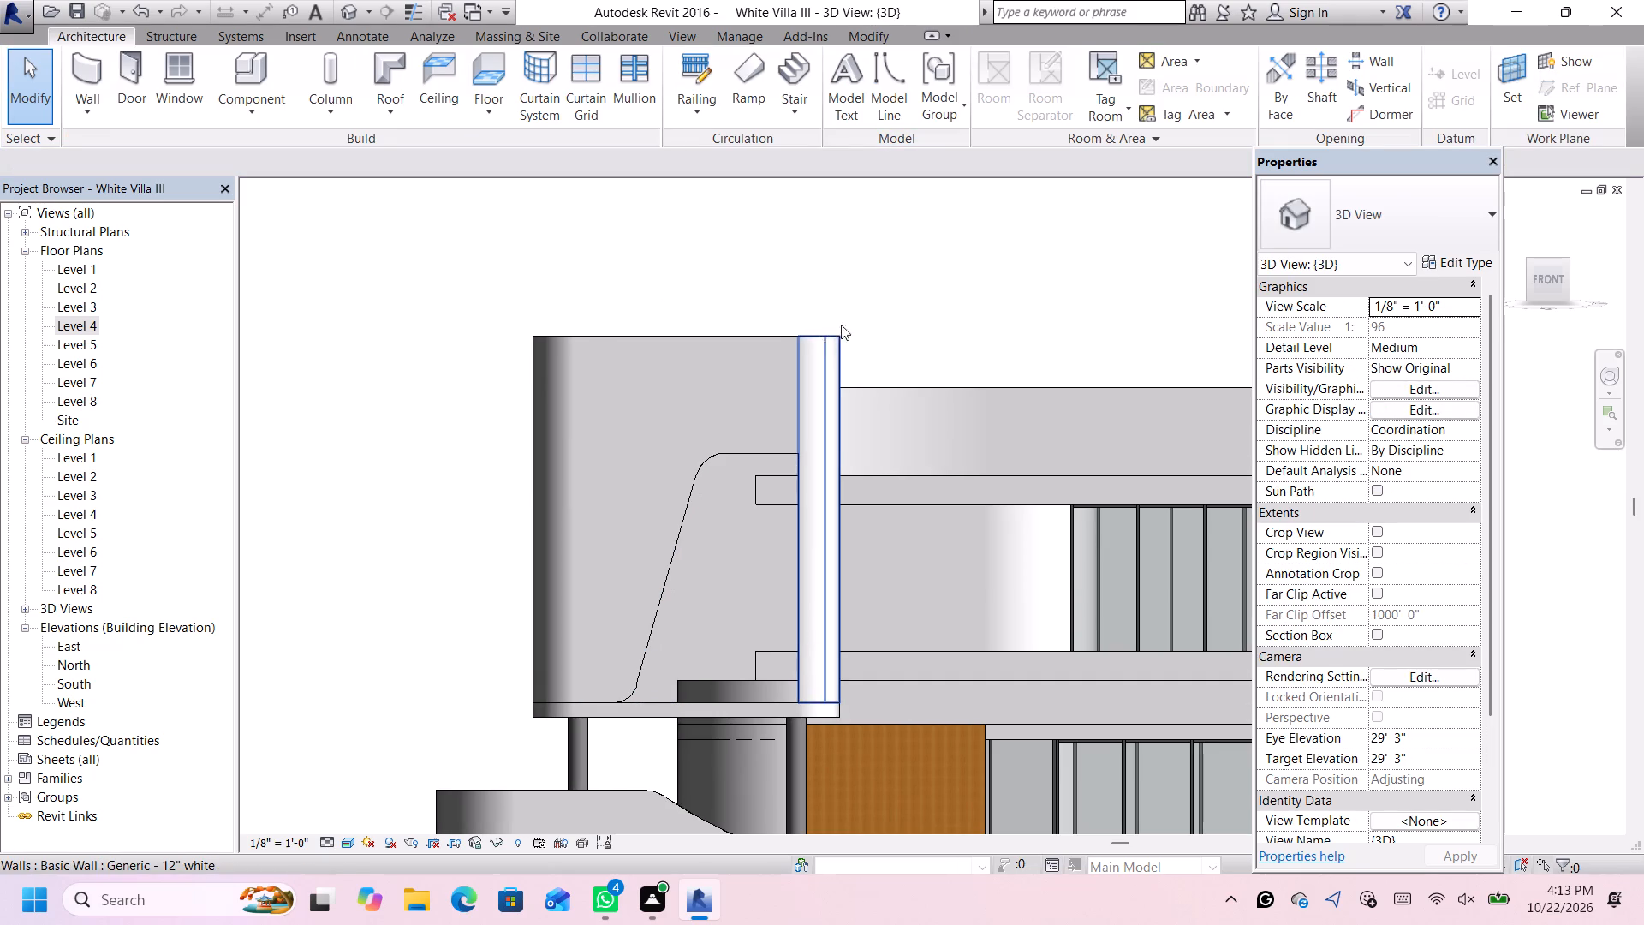
left_click(823, 517)
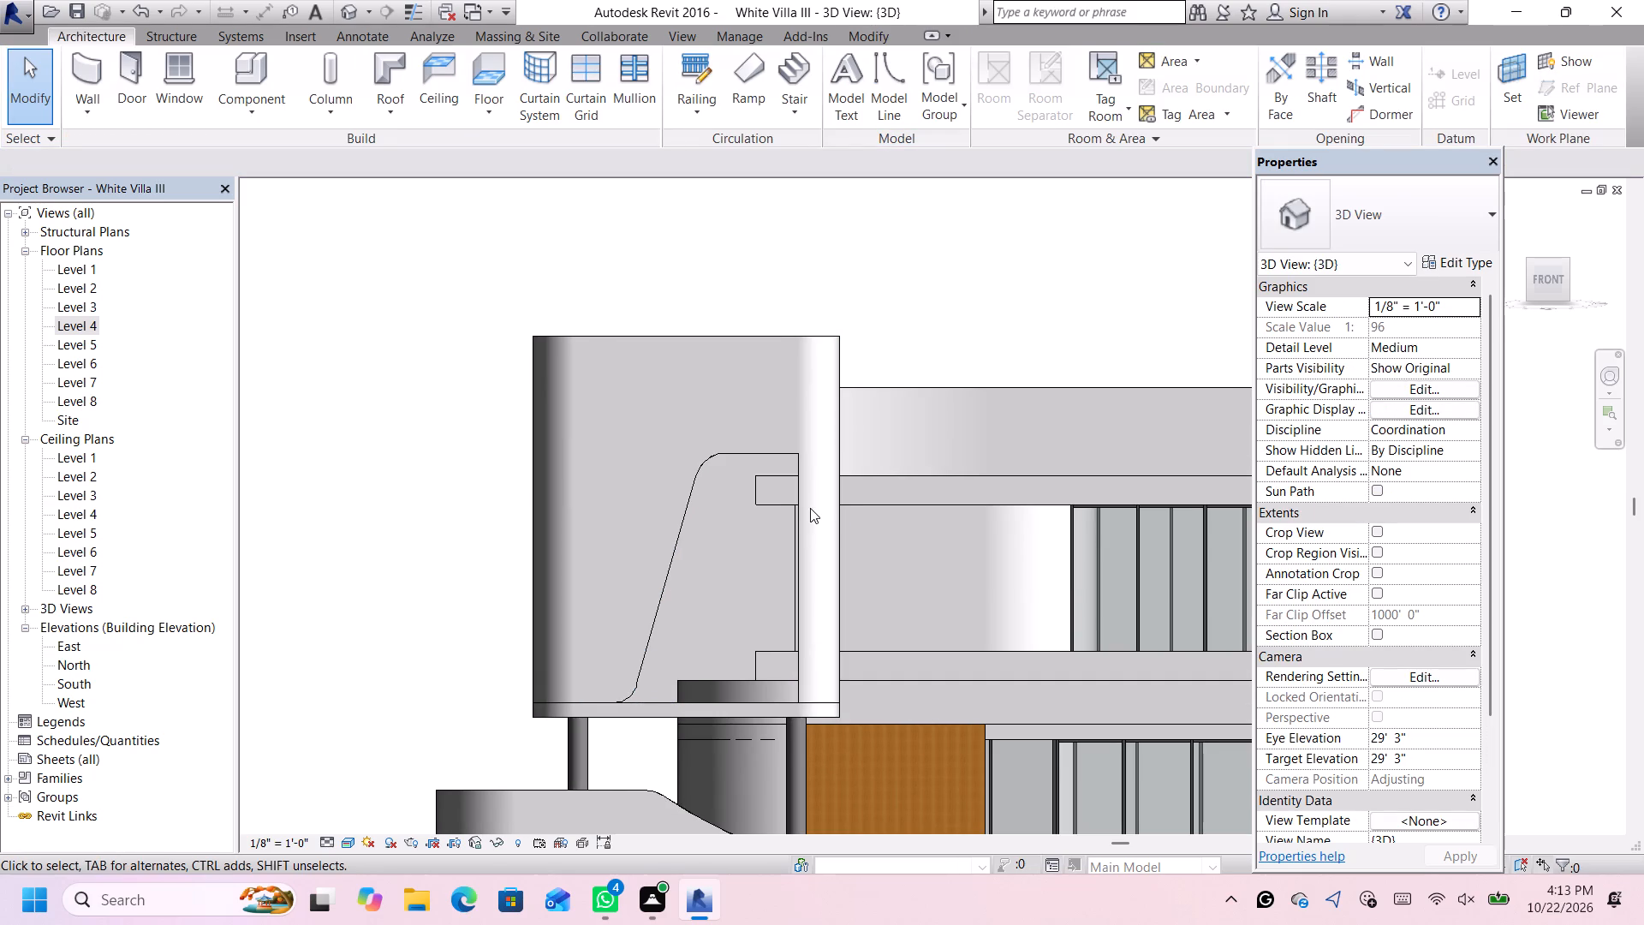
left_click(801, 505)
left_click_drag(818, 705, 818, 707)
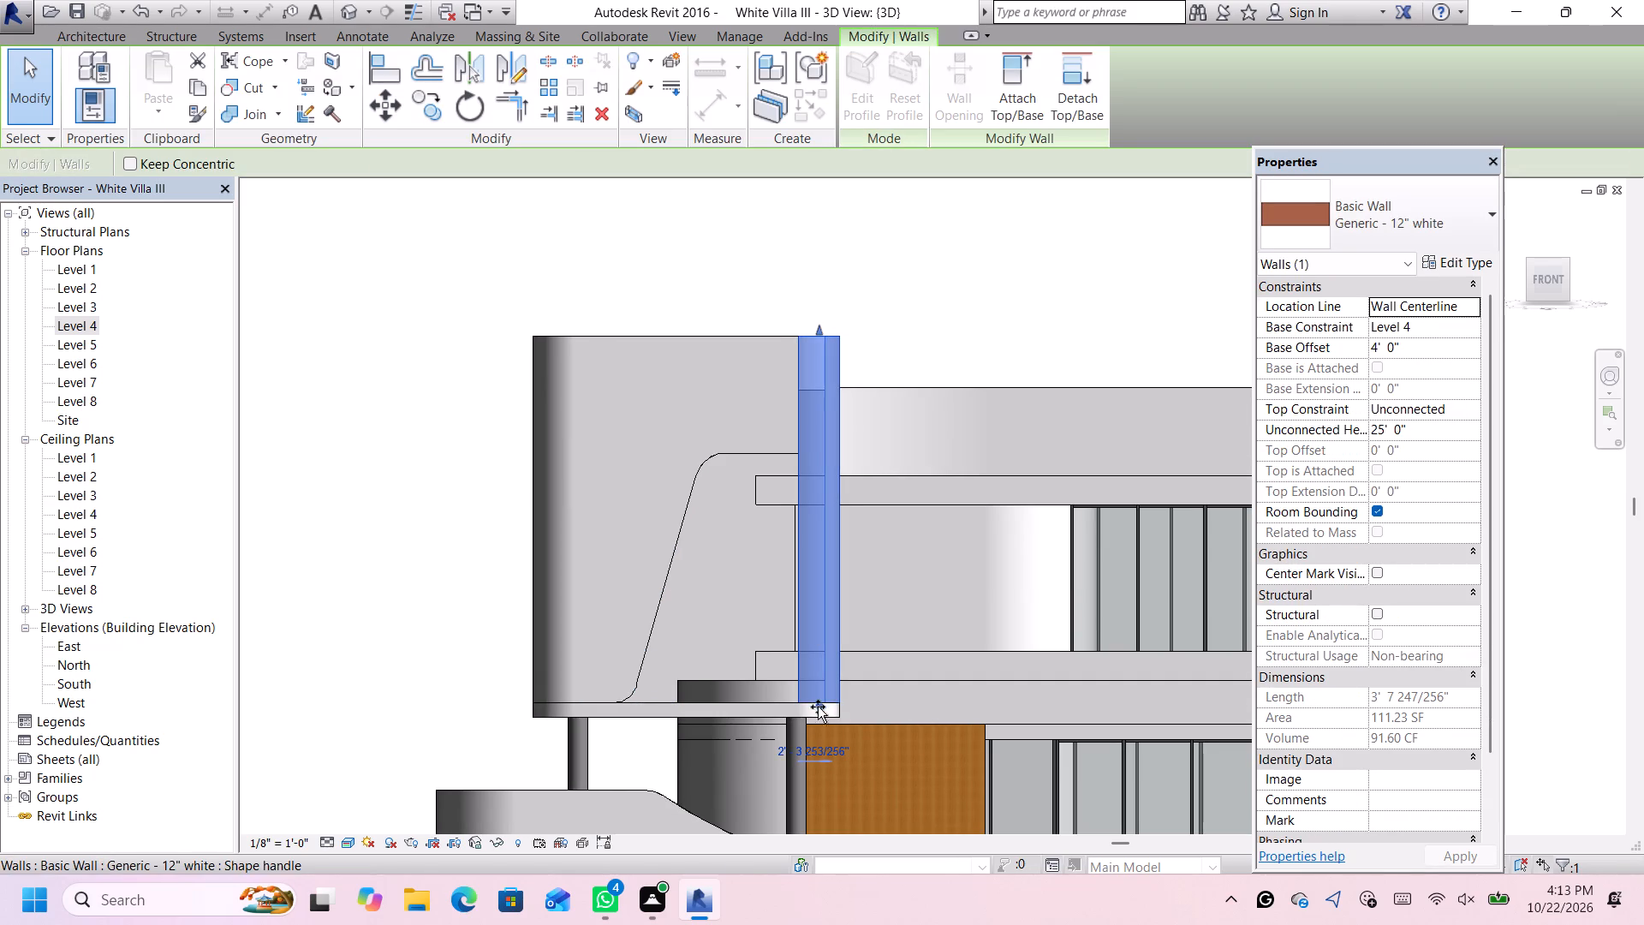
left_click_drag(818, 707, 806, 449)
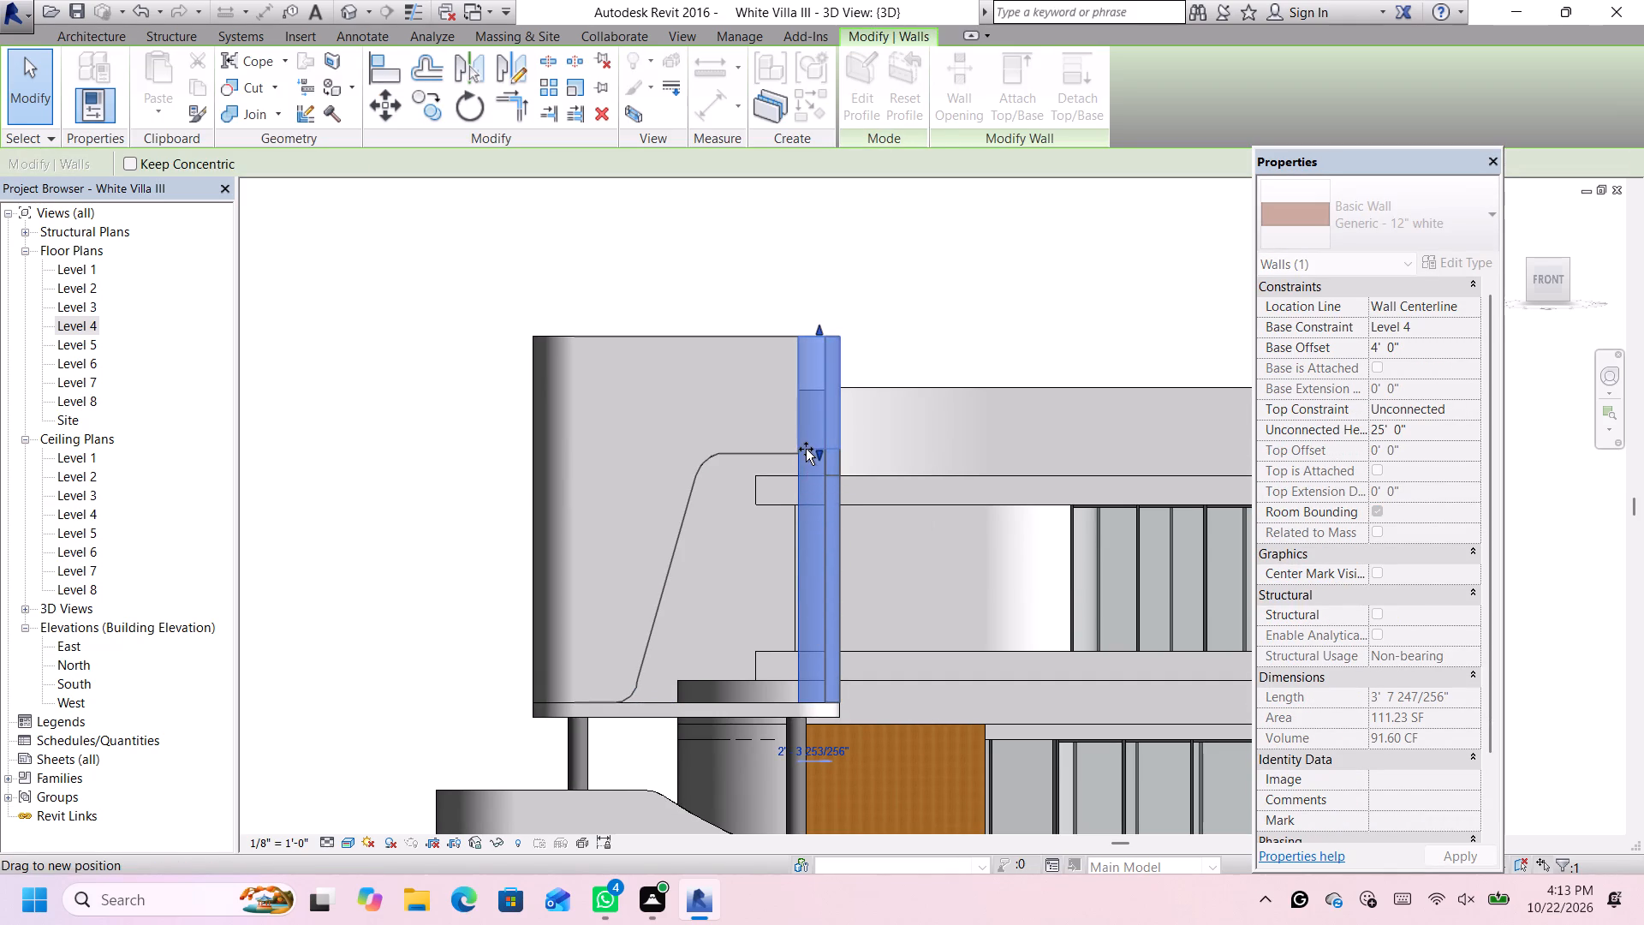
left_click_drag(806, 449, 806, 451)
scroll(814, 471, "up", 10)
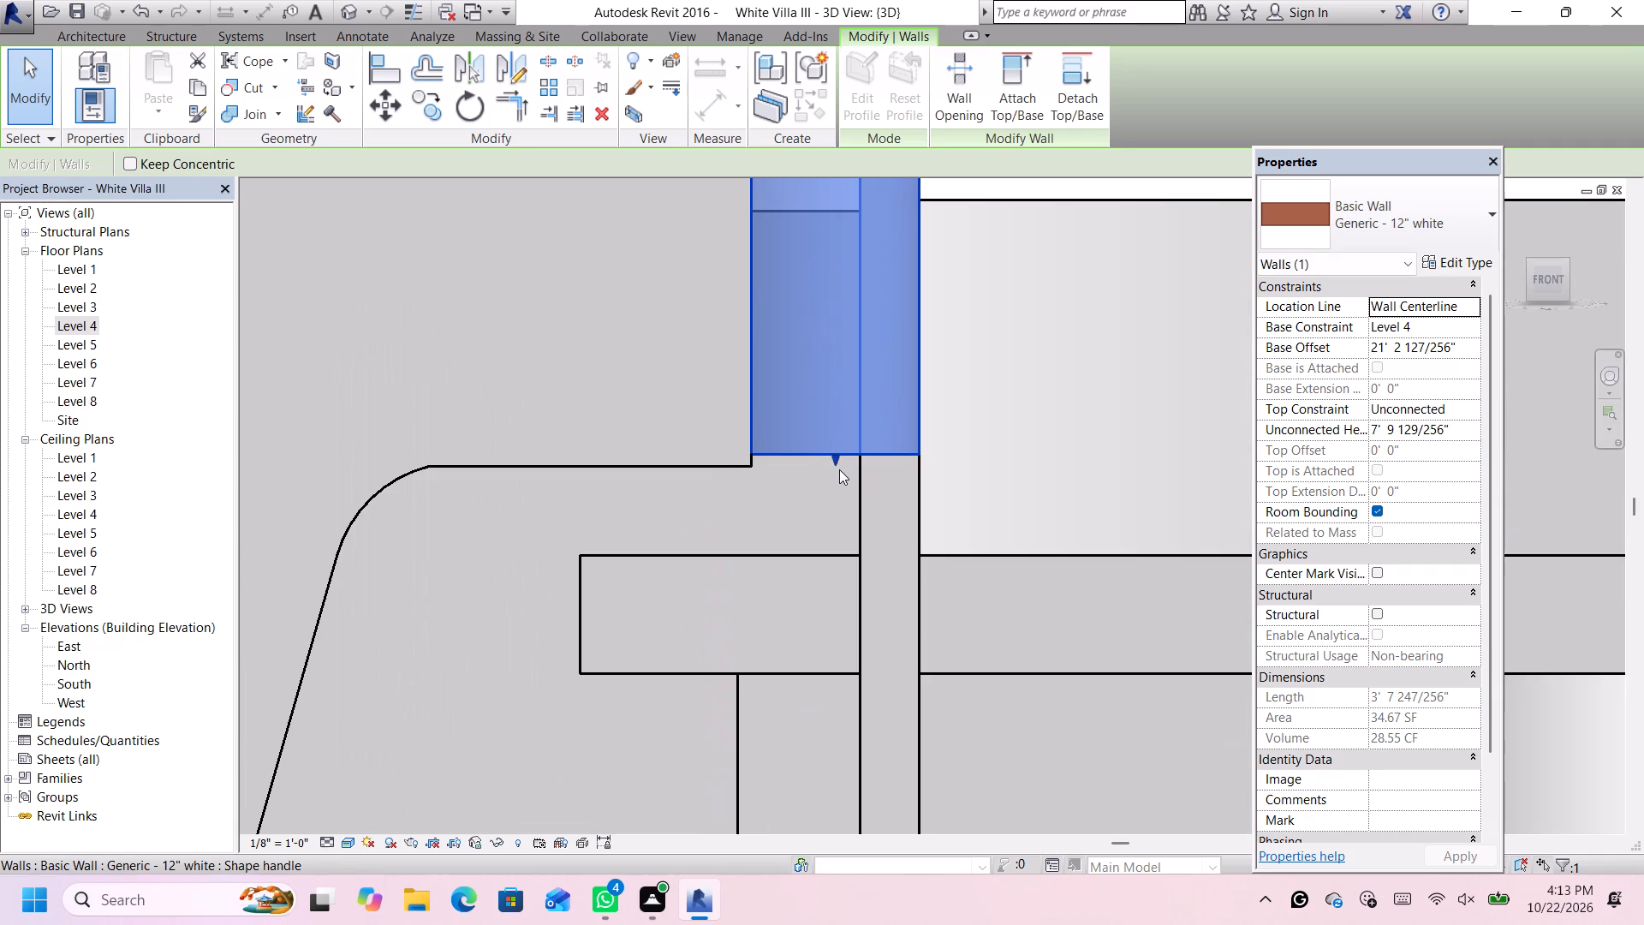
left_click_drag(831, 458, 831, 466)
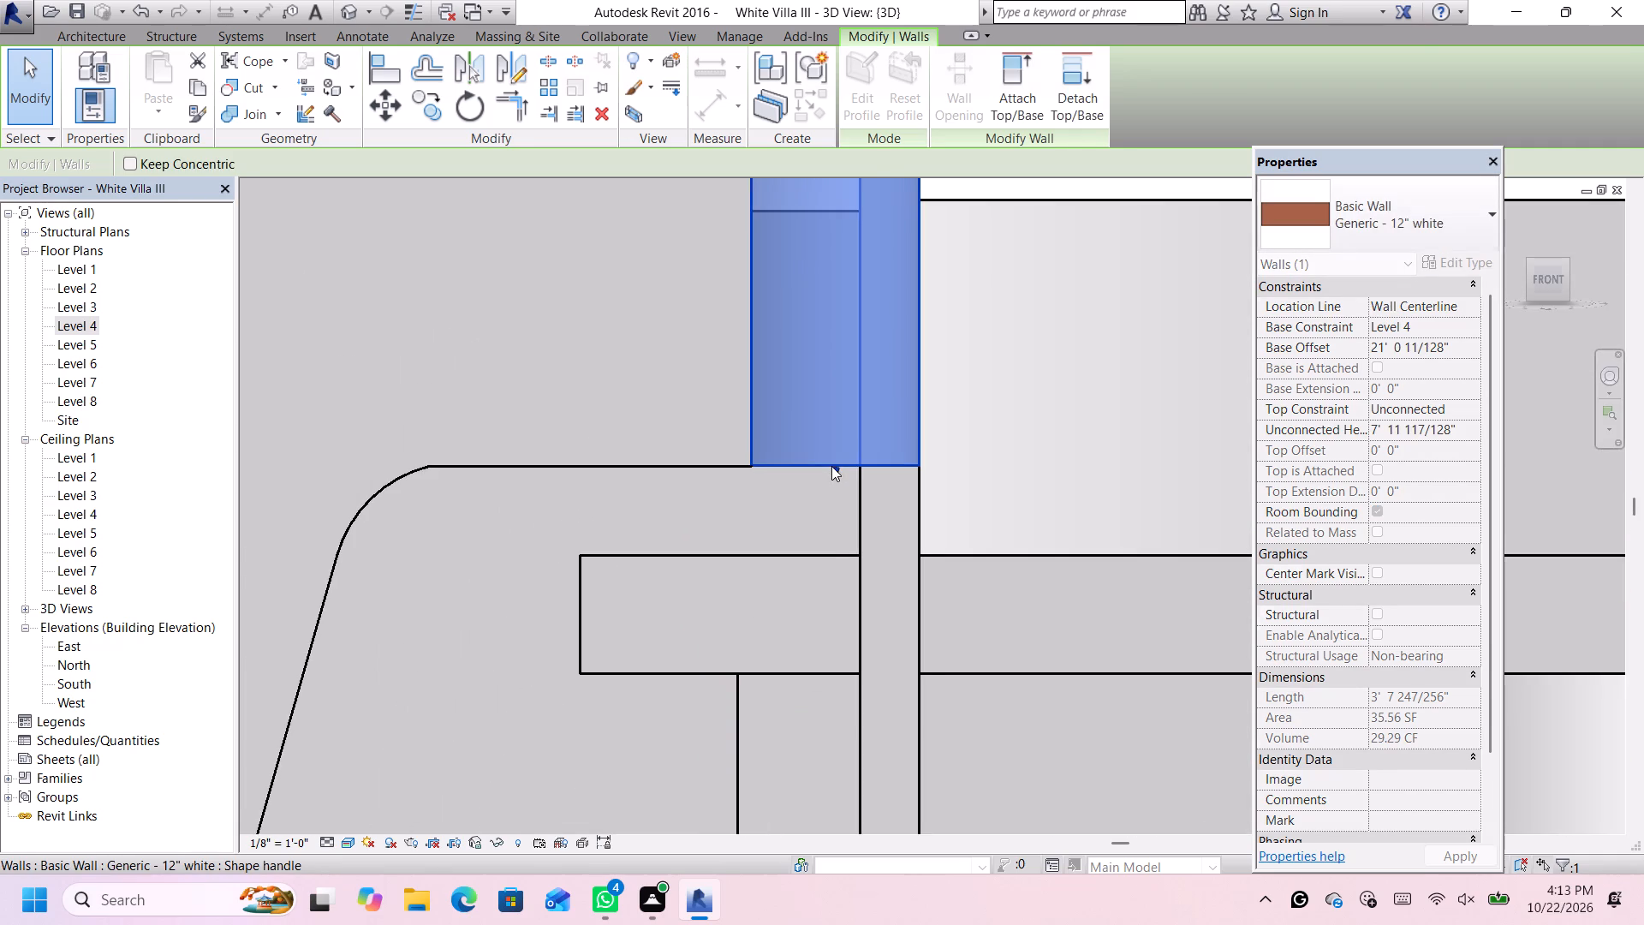
scroll(831, 466, "down", 4)
scroll(833, 466, "up", 11)
left_click(833, 469)
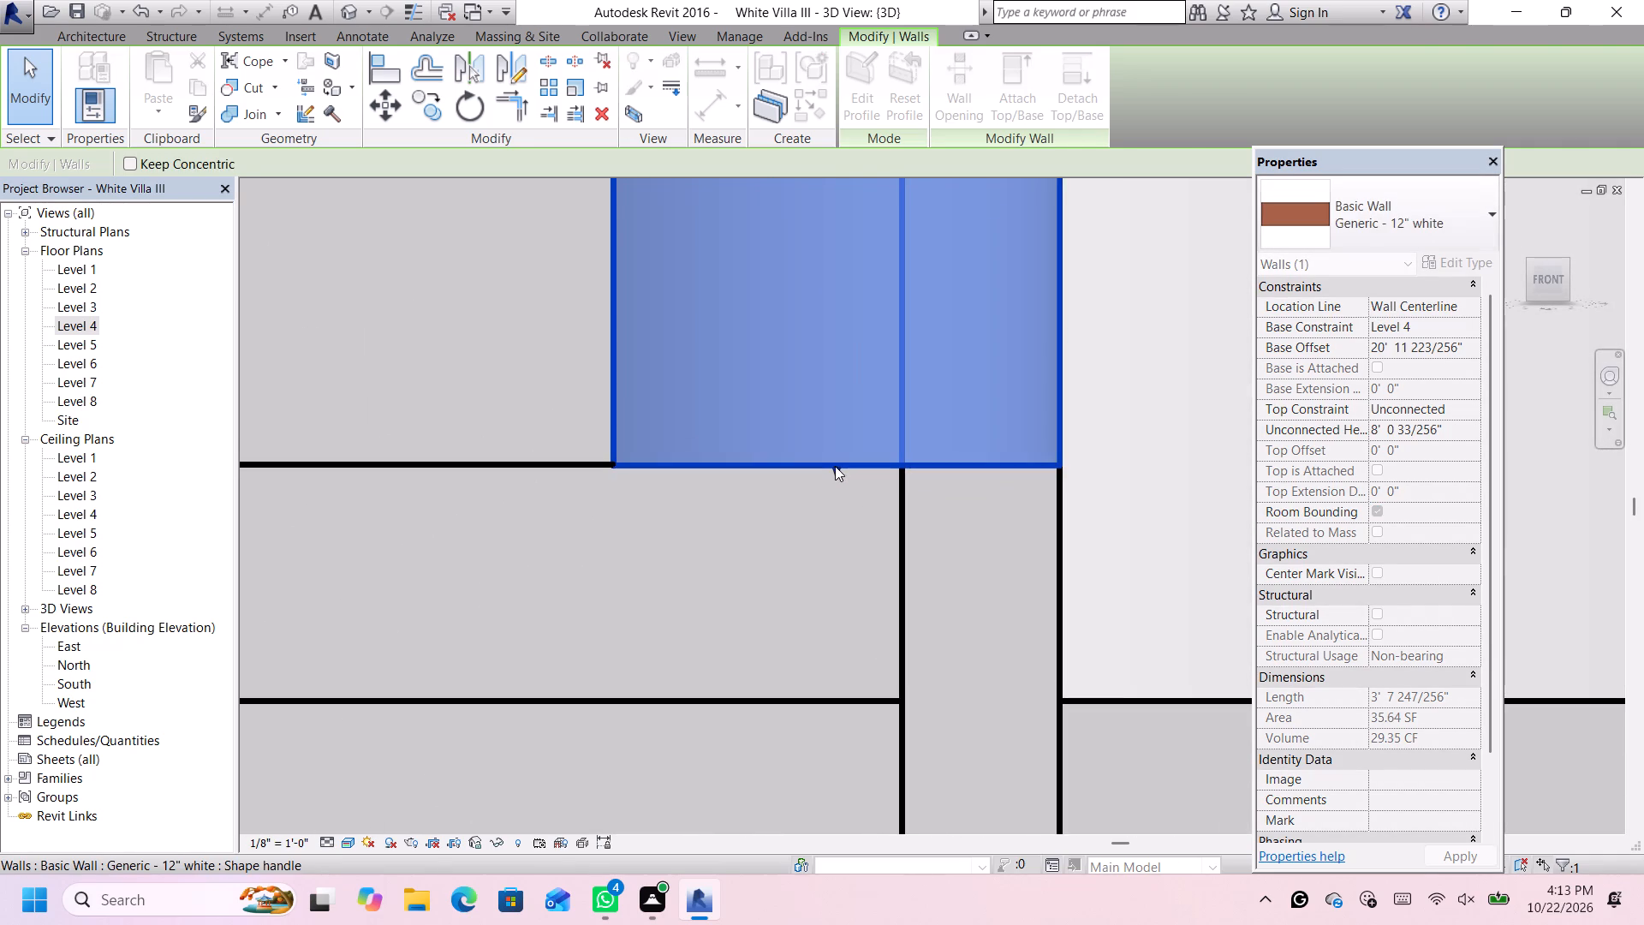
scroll(835, 466, "down", 13)
left_click(936, 272)
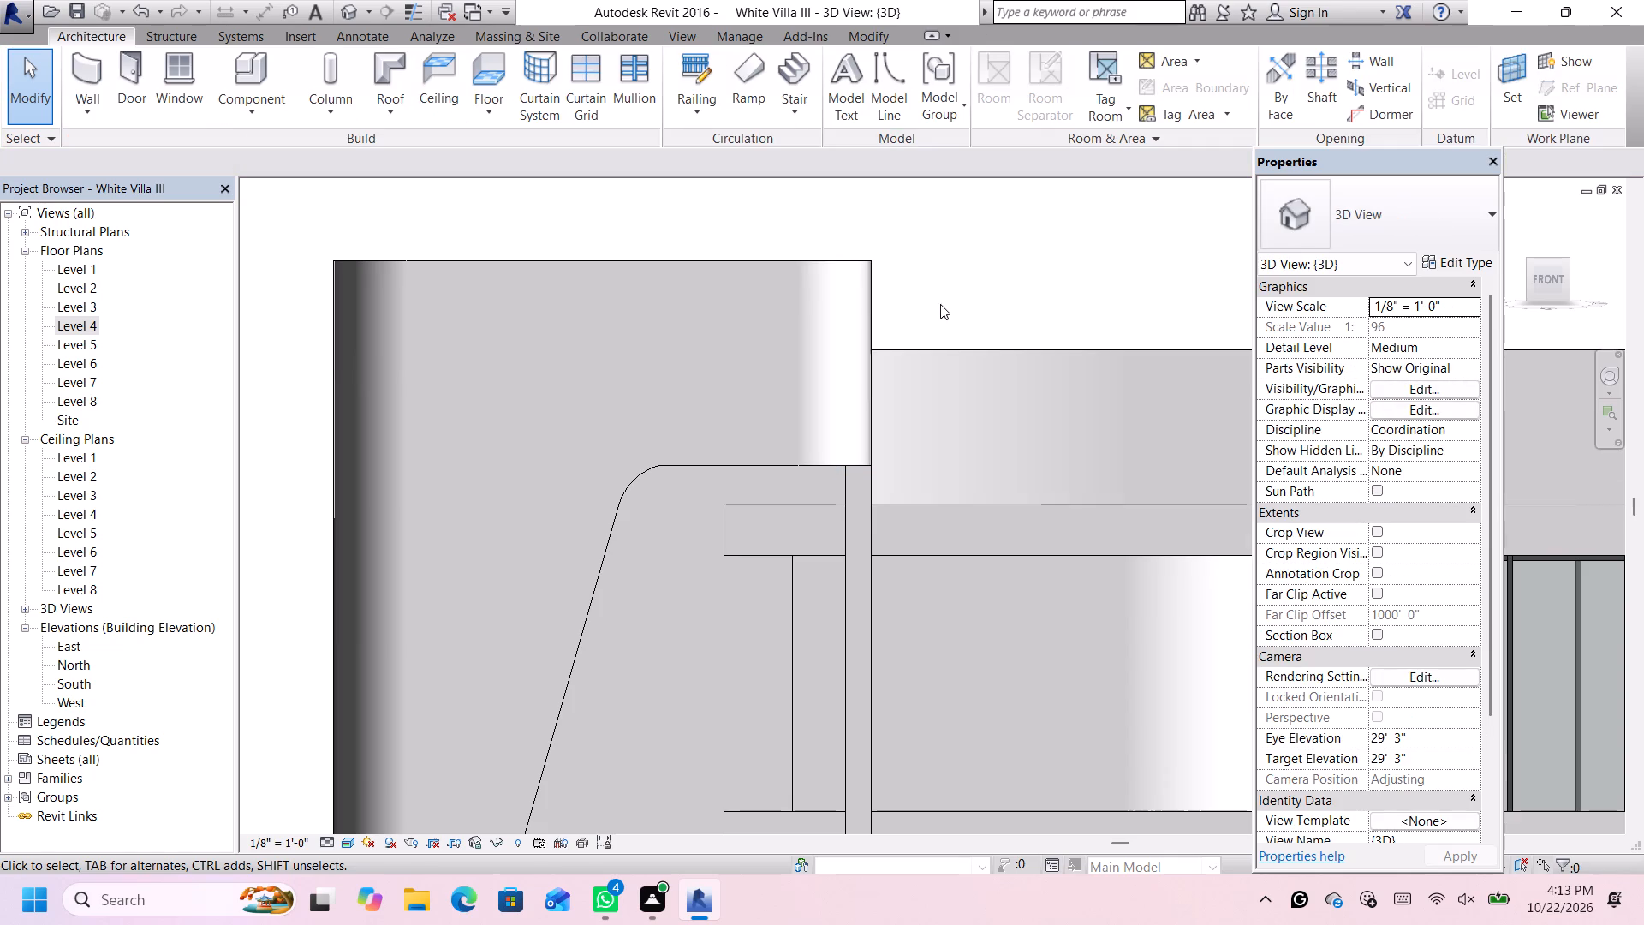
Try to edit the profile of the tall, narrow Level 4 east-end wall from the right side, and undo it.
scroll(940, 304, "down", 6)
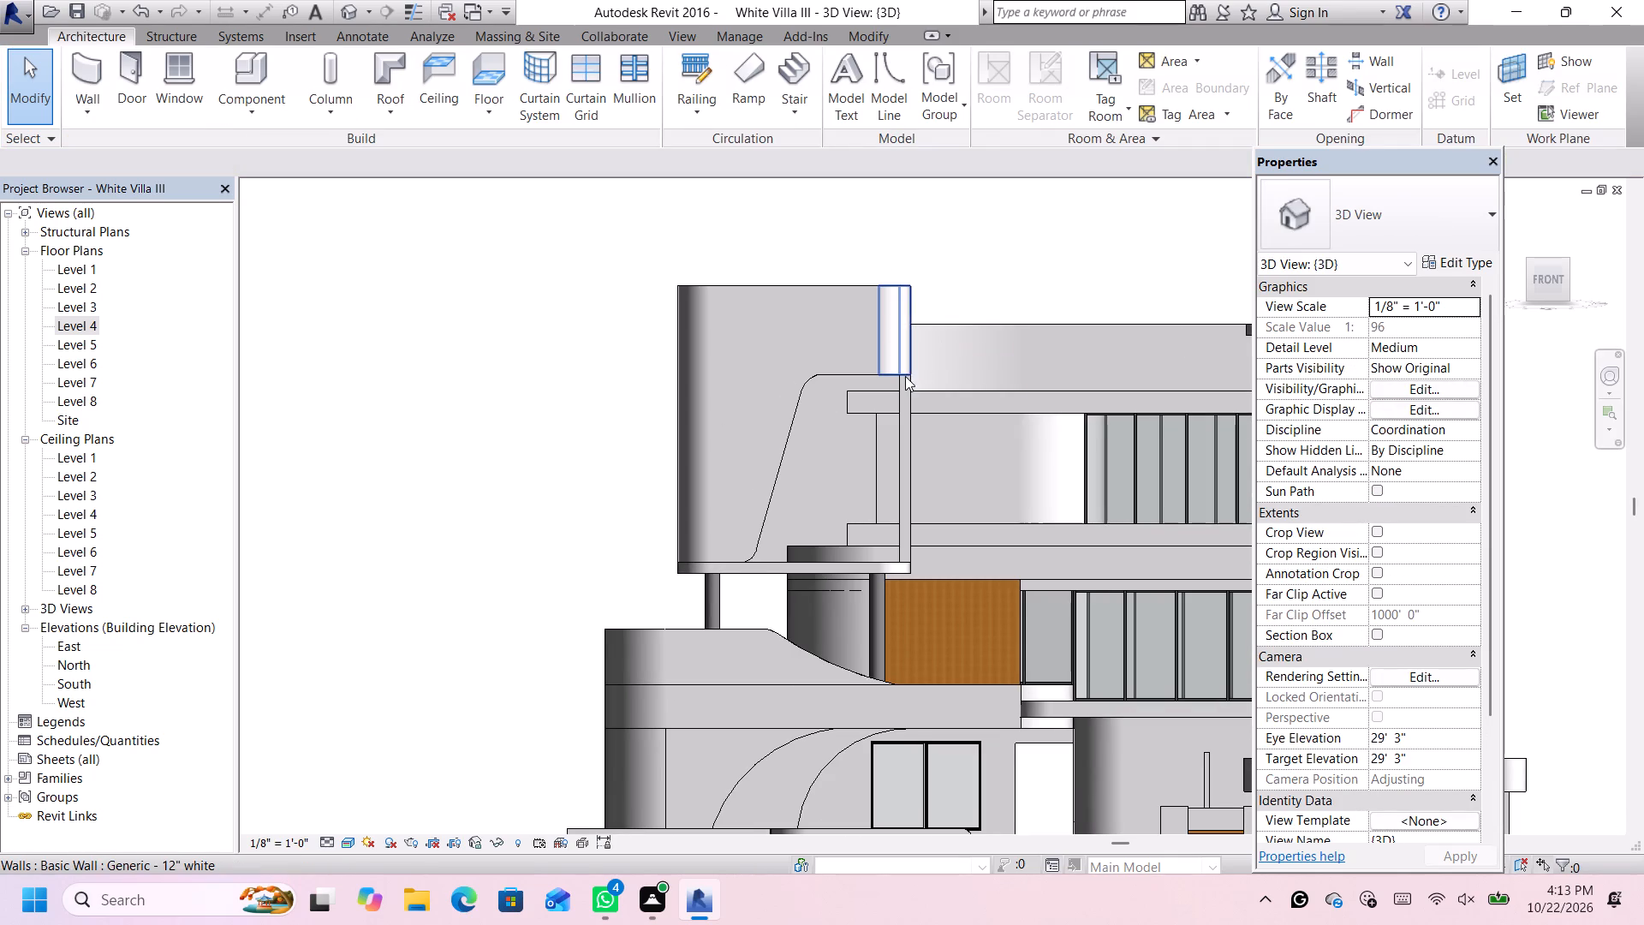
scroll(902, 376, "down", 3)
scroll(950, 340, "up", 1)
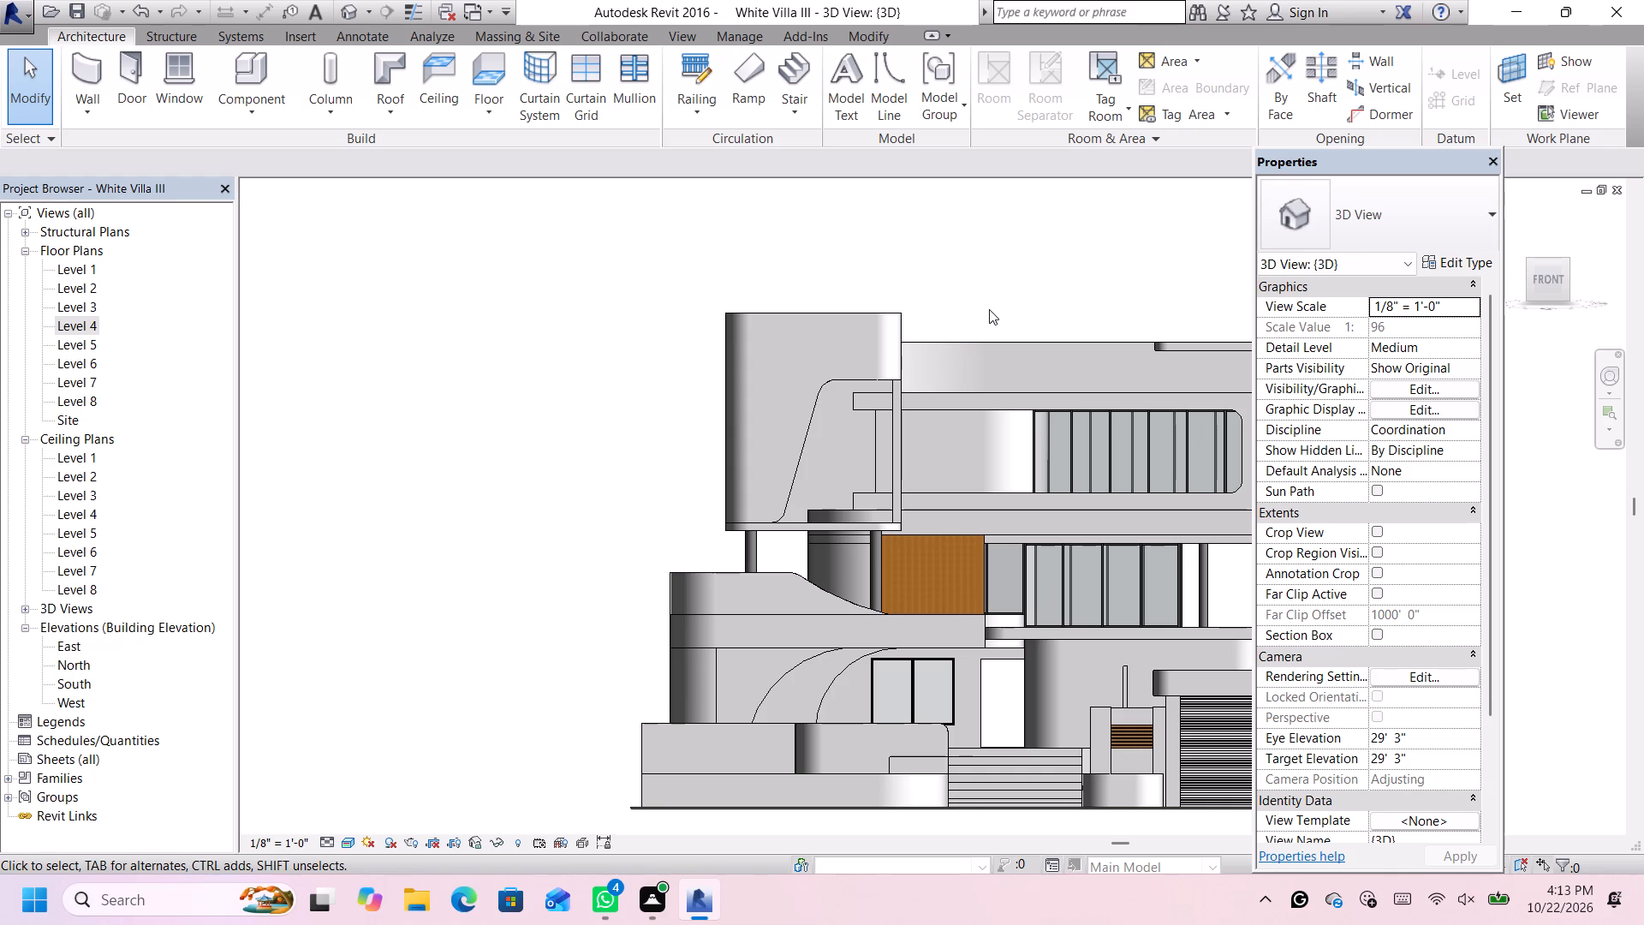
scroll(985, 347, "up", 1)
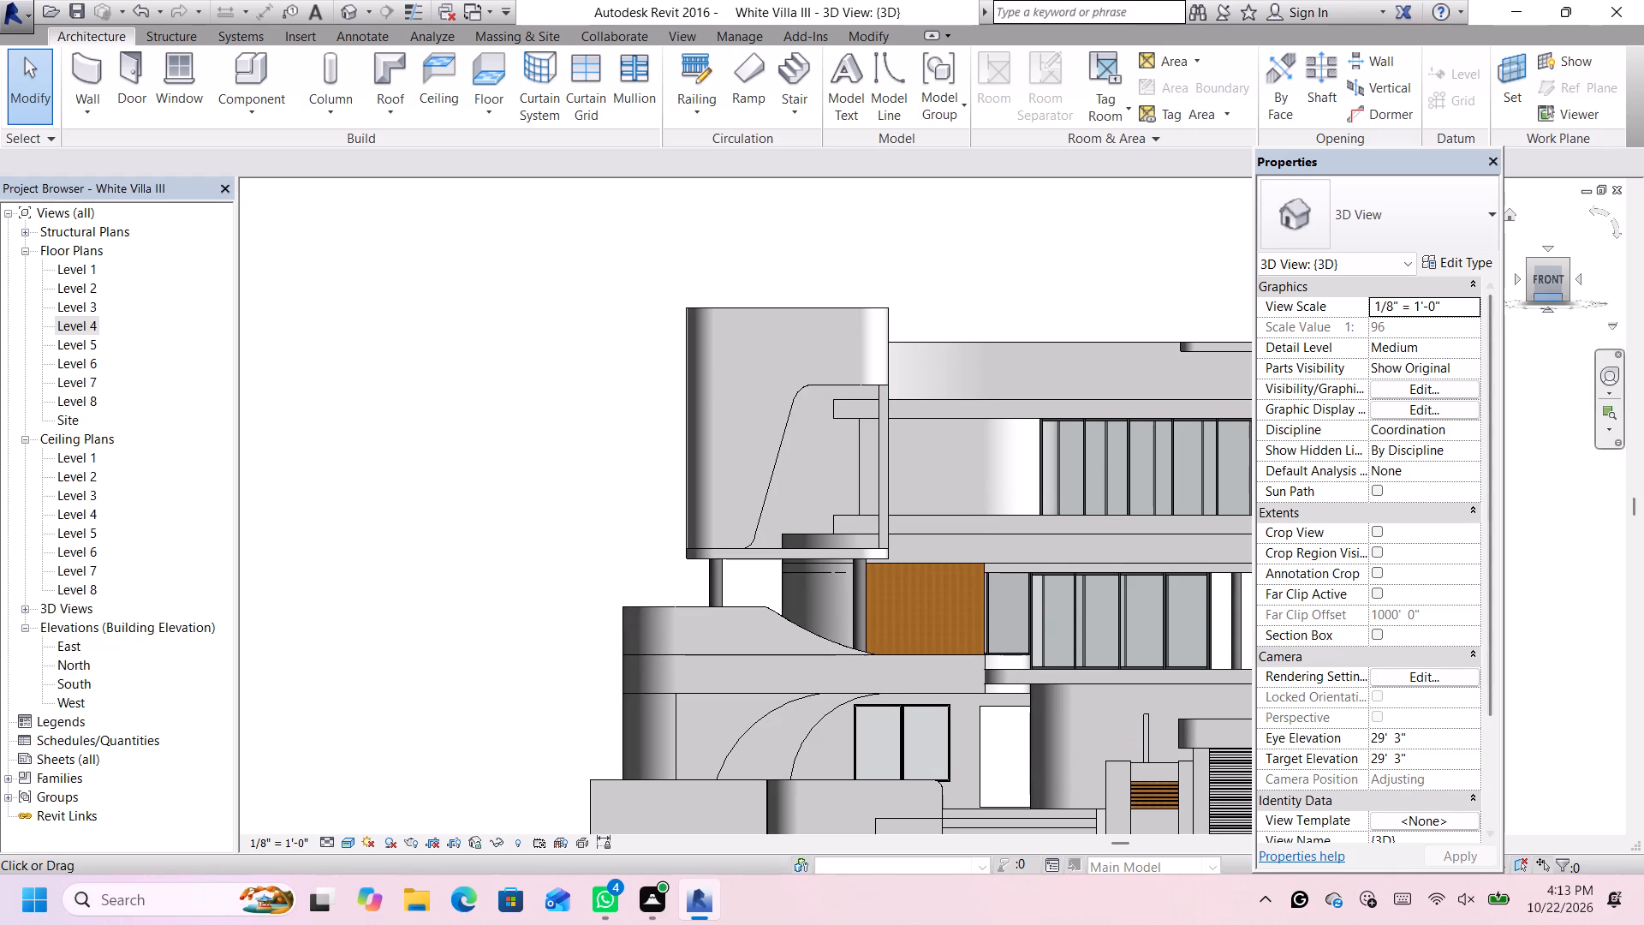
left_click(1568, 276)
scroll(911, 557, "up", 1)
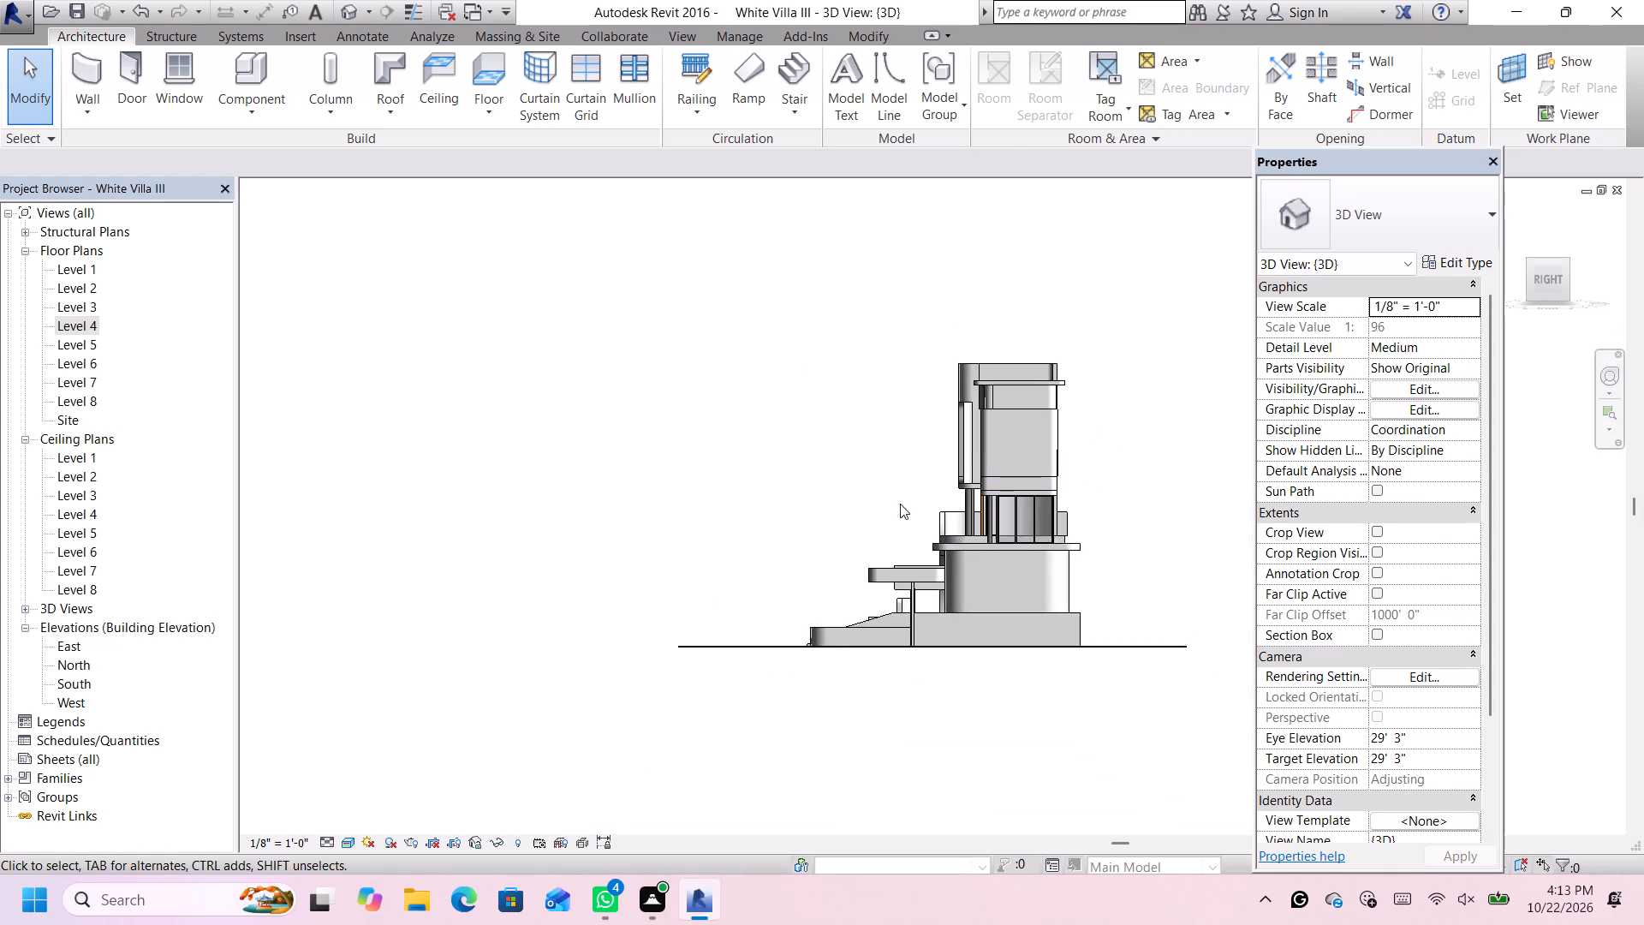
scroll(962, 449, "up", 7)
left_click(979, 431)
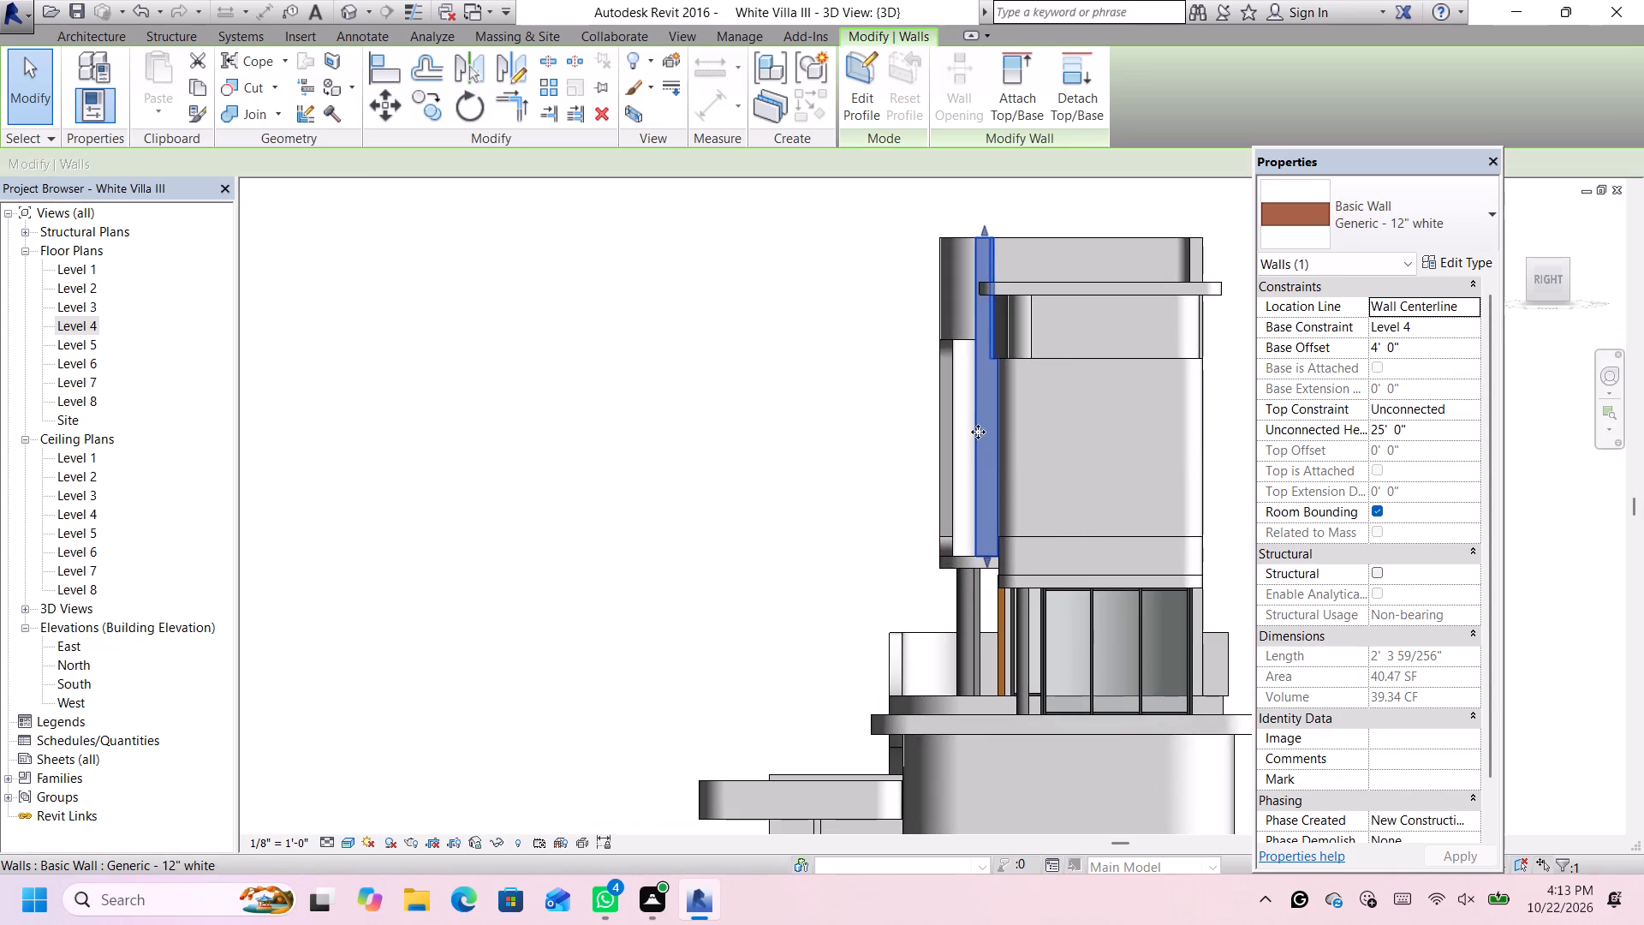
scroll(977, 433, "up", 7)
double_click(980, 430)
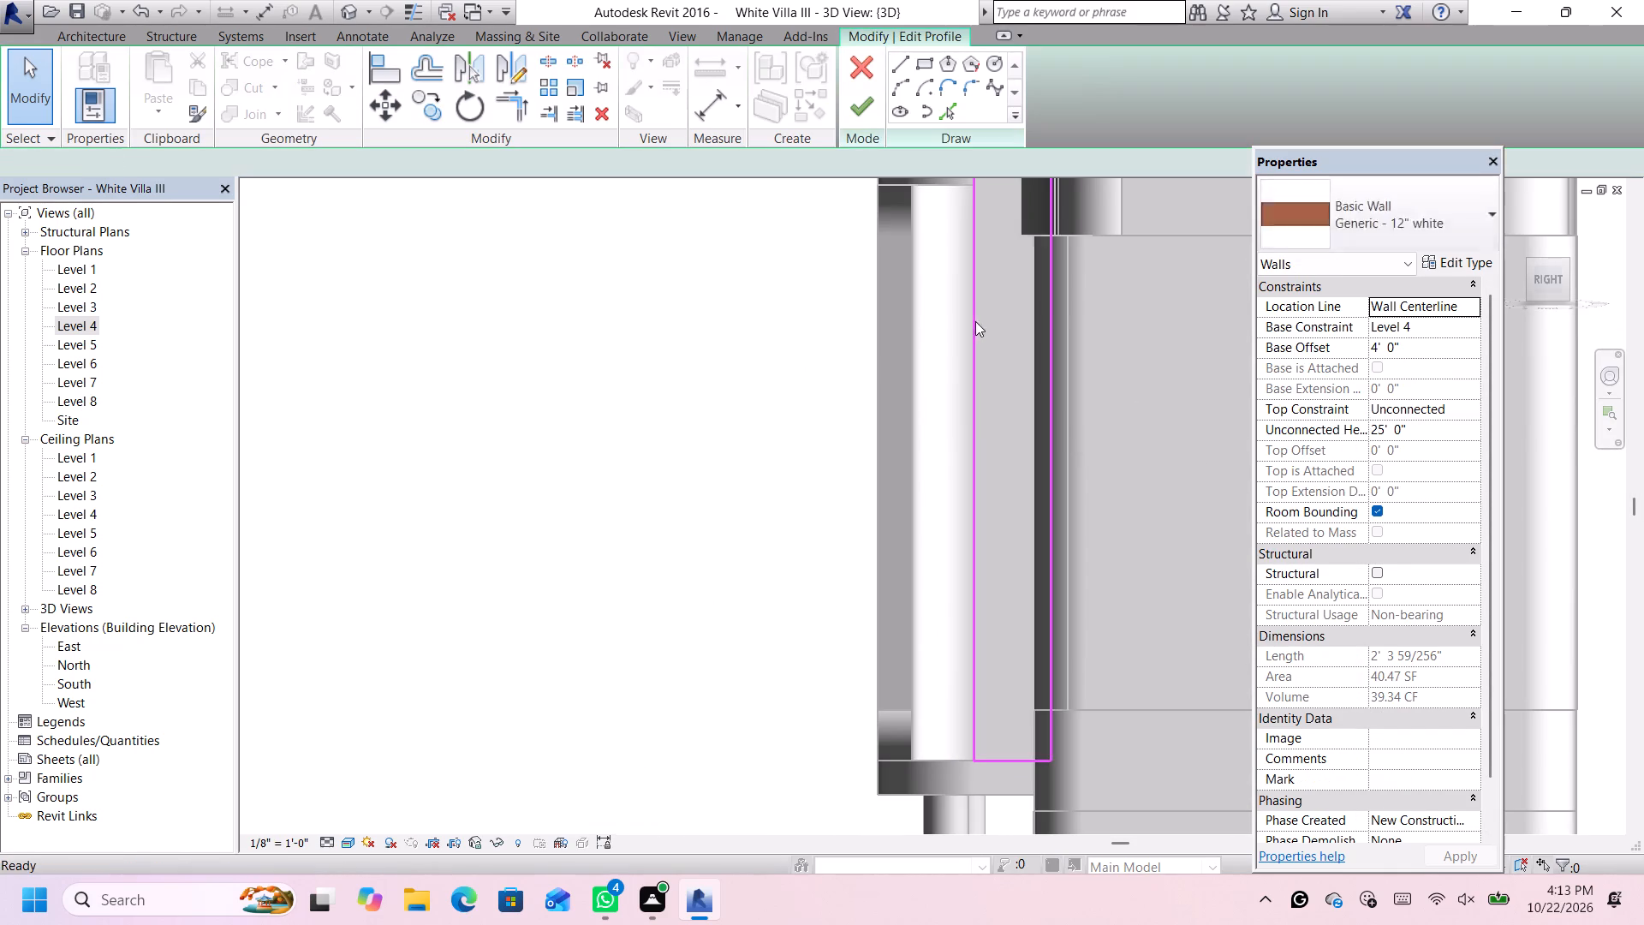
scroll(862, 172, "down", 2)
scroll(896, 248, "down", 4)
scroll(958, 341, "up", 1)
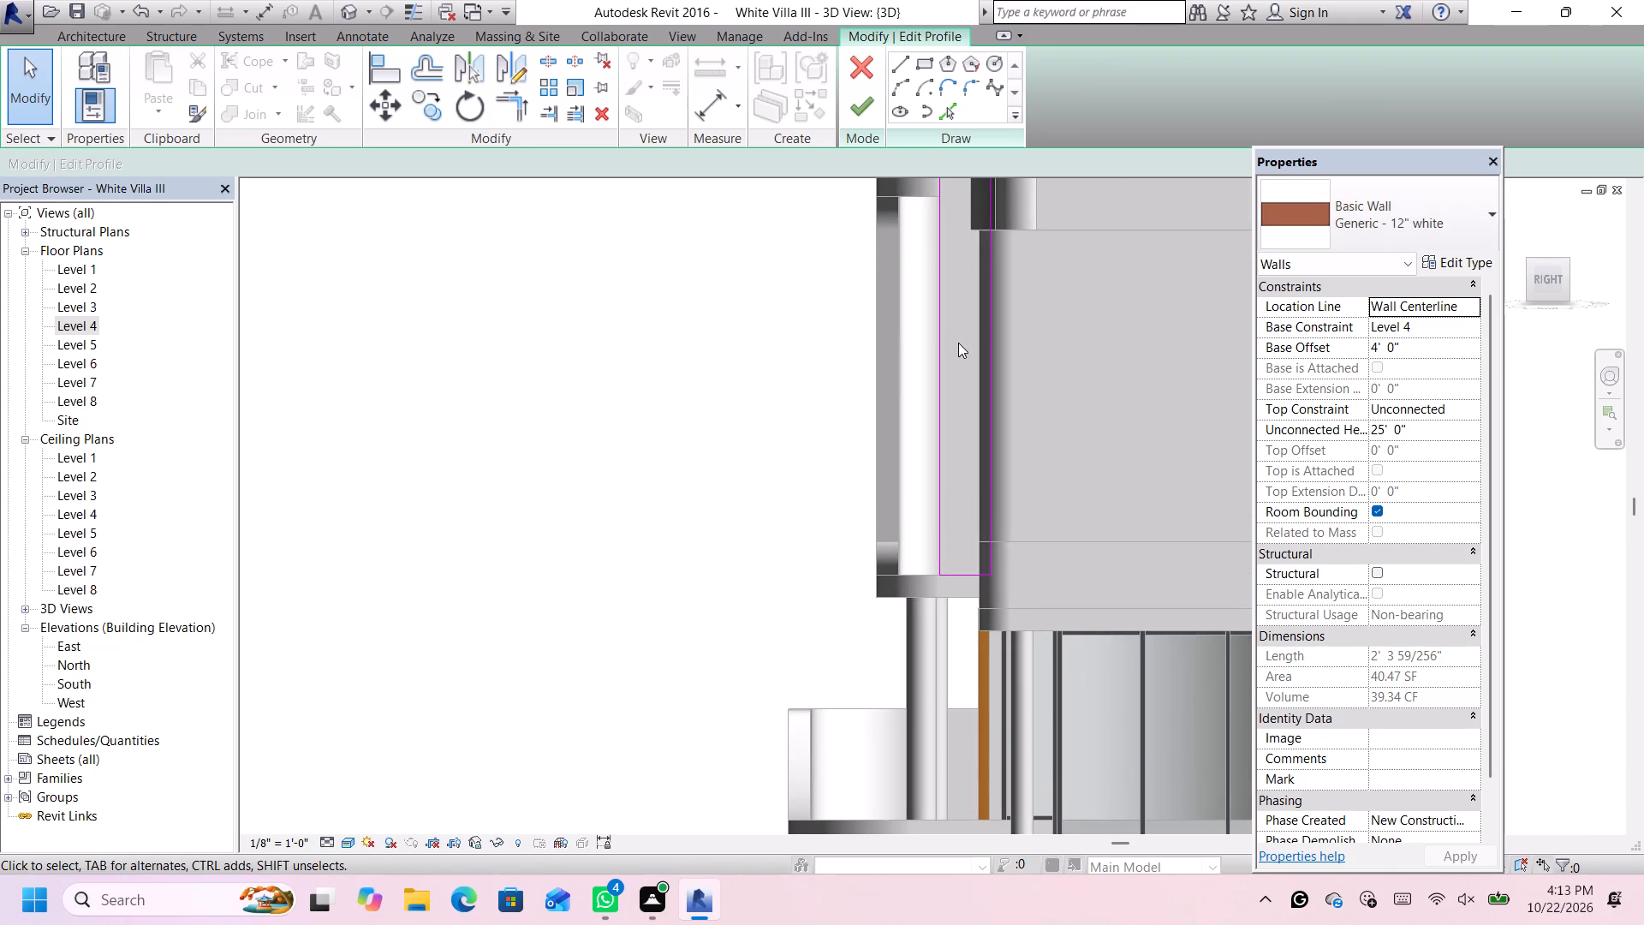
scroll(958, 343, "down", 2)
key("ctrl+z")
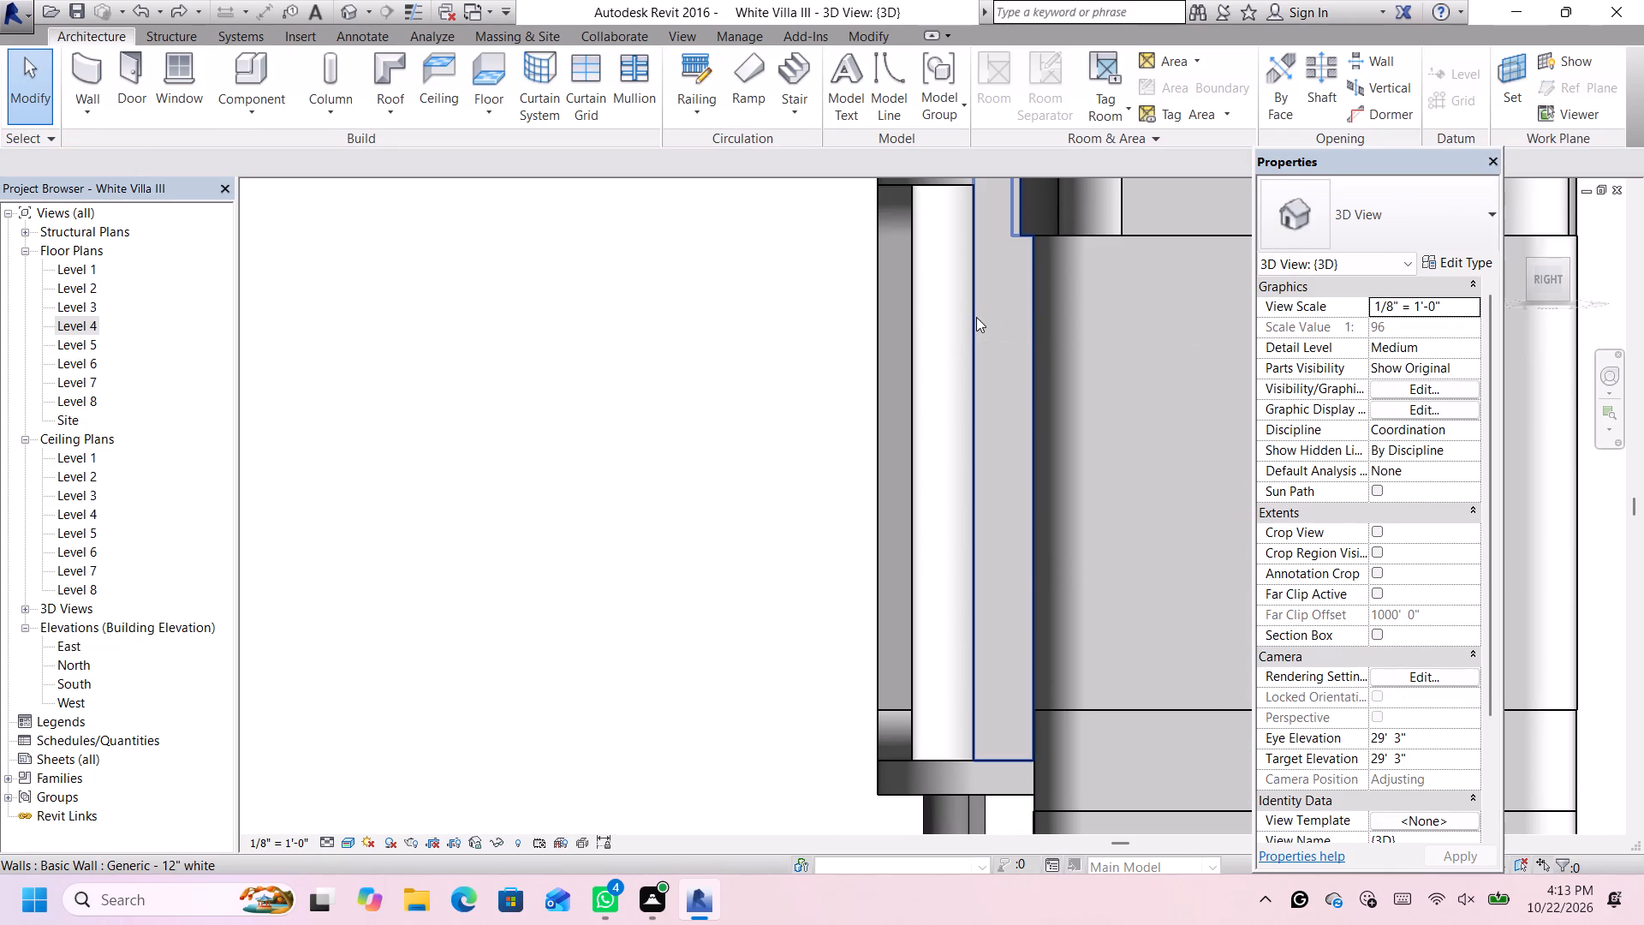
Raise the tall, narrow east-end wall's base to the curved corner wall's bottom edge, at a base offset of about 20' 11 15/16".
scroll(976, 317, "down", 9)
left_click(976, 317)
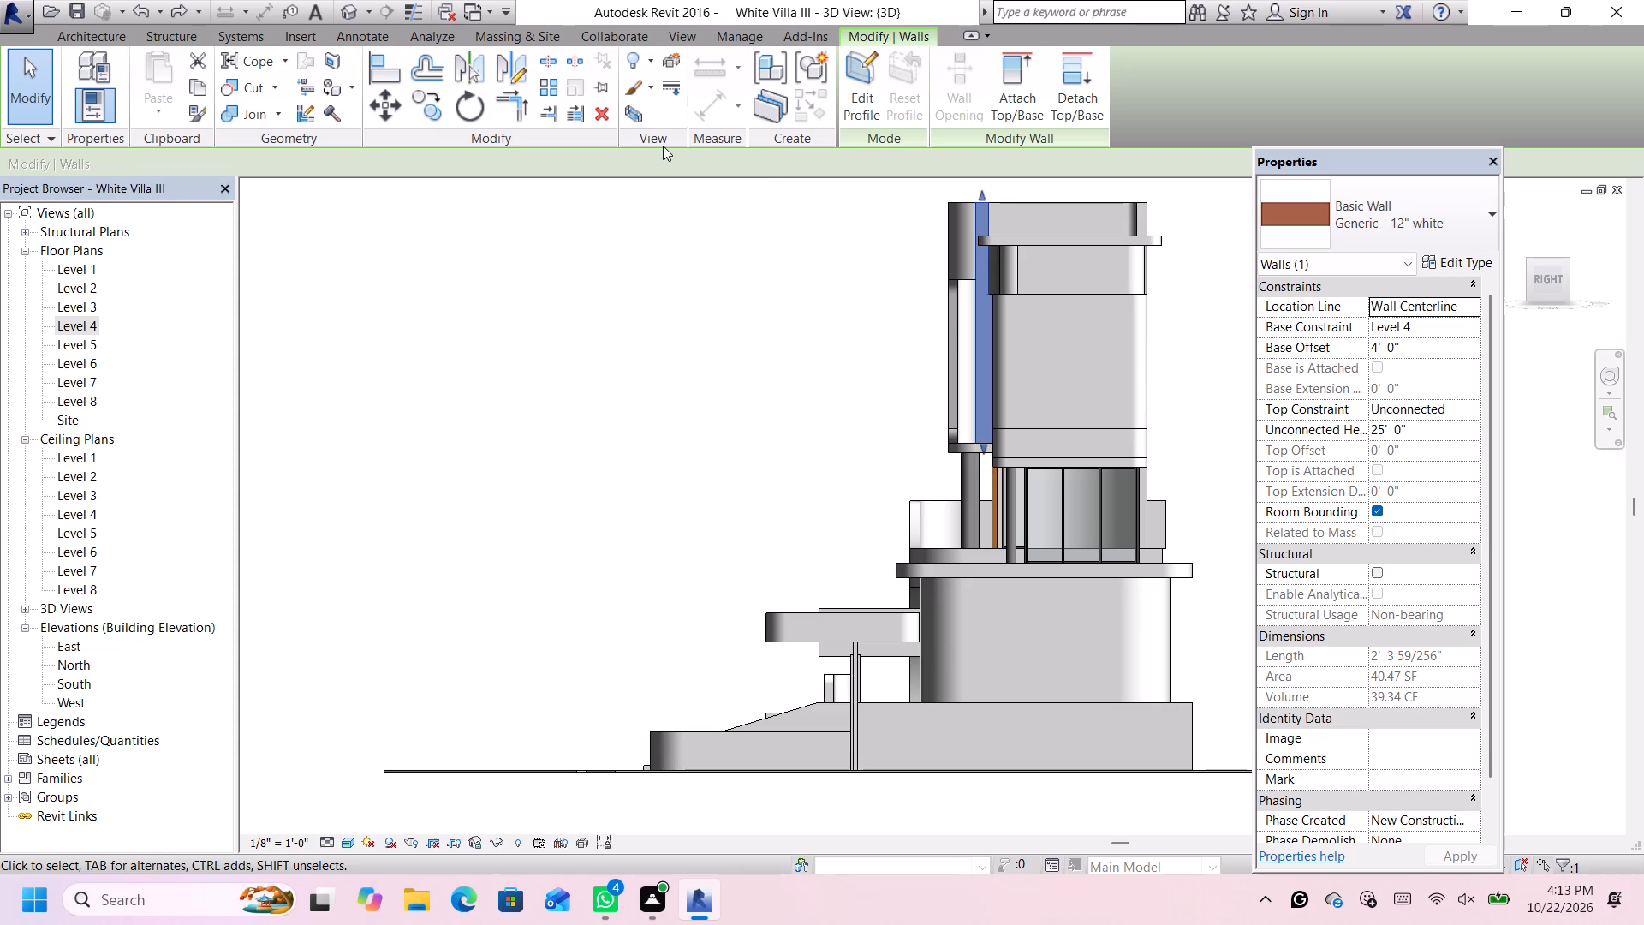
scroll(917, 399, "up", 2)
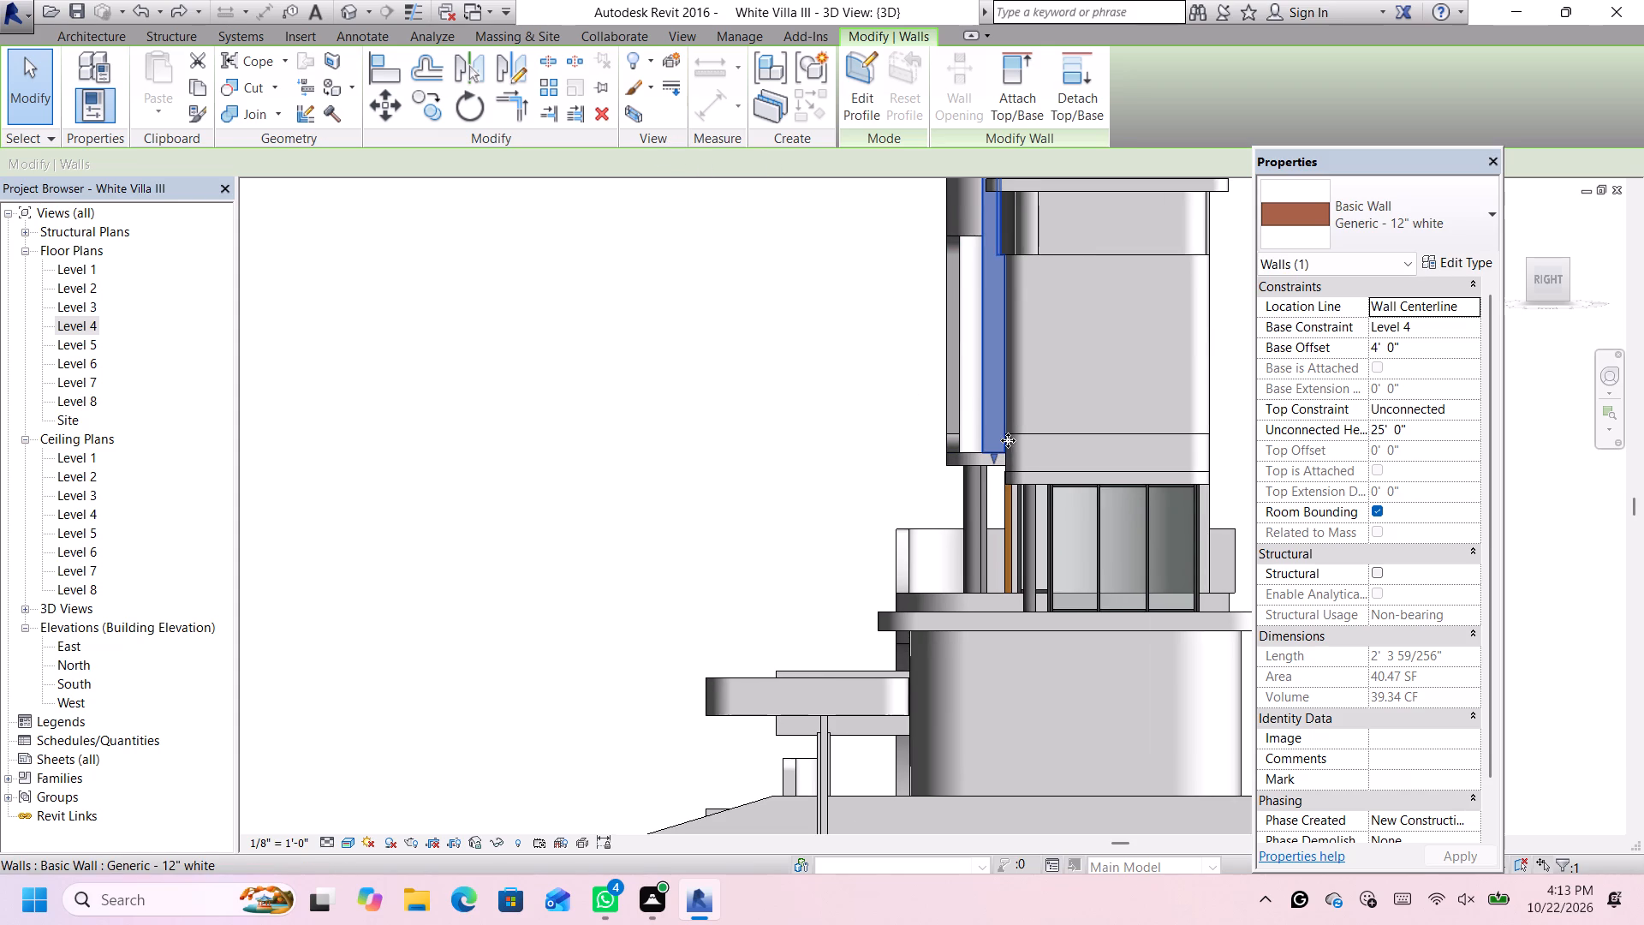
scroll(1008, 440, "up", 1)
scroll(992, 459, "down", 5)
scroll(1013, 325, "up", 6)
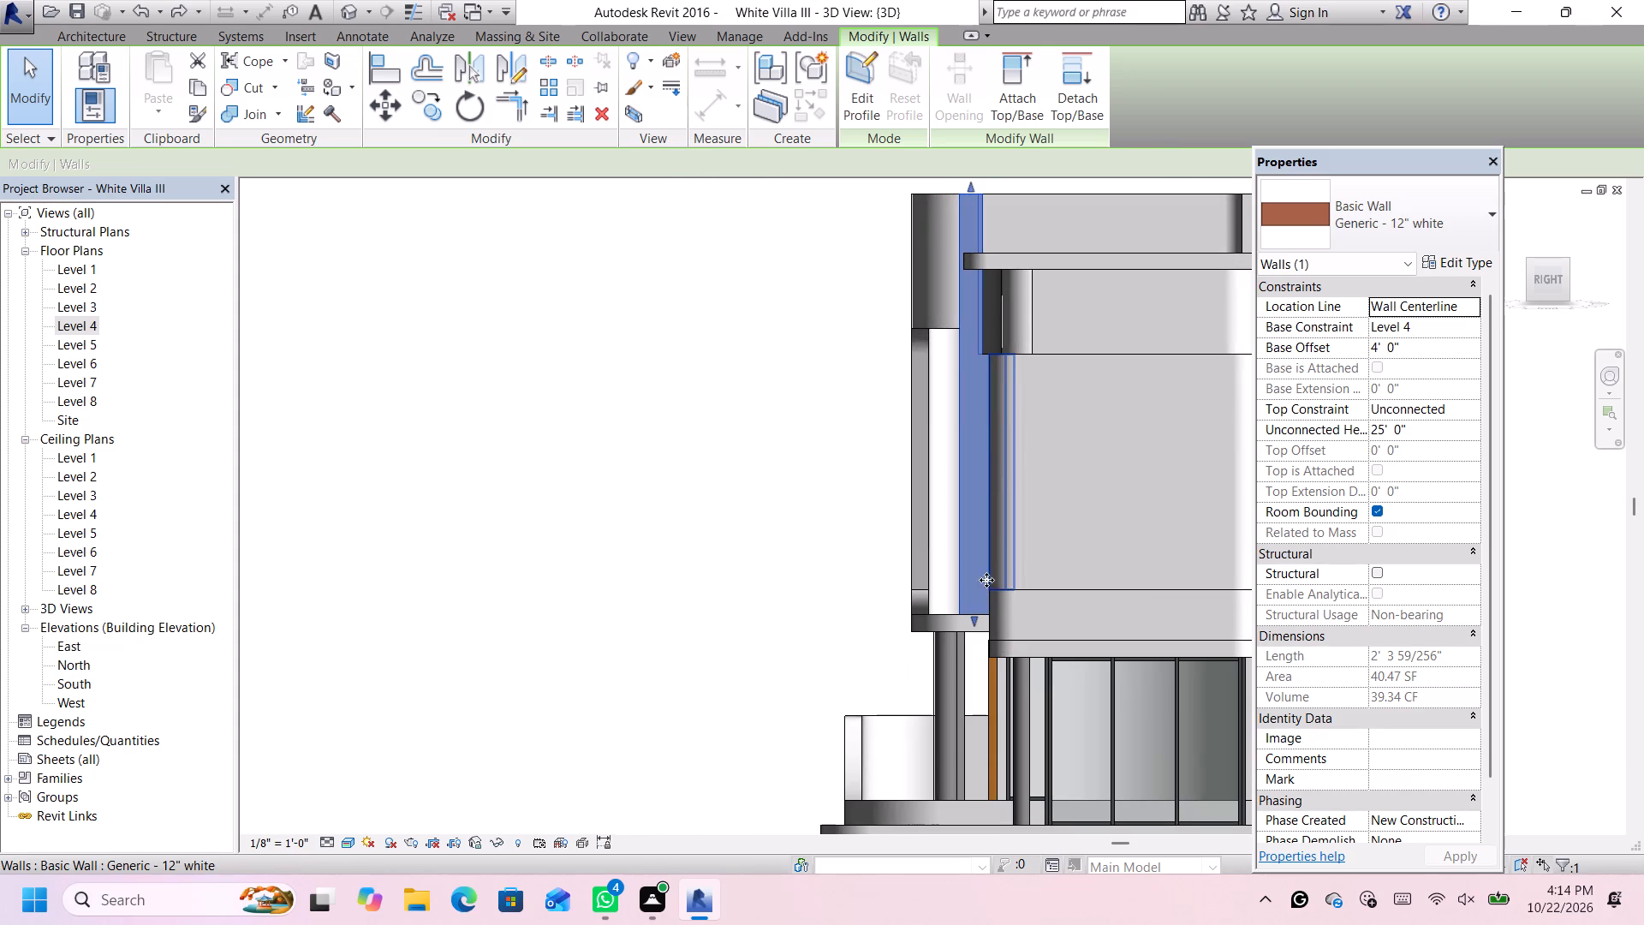
left_click_drag(975, 619, 971, 366)
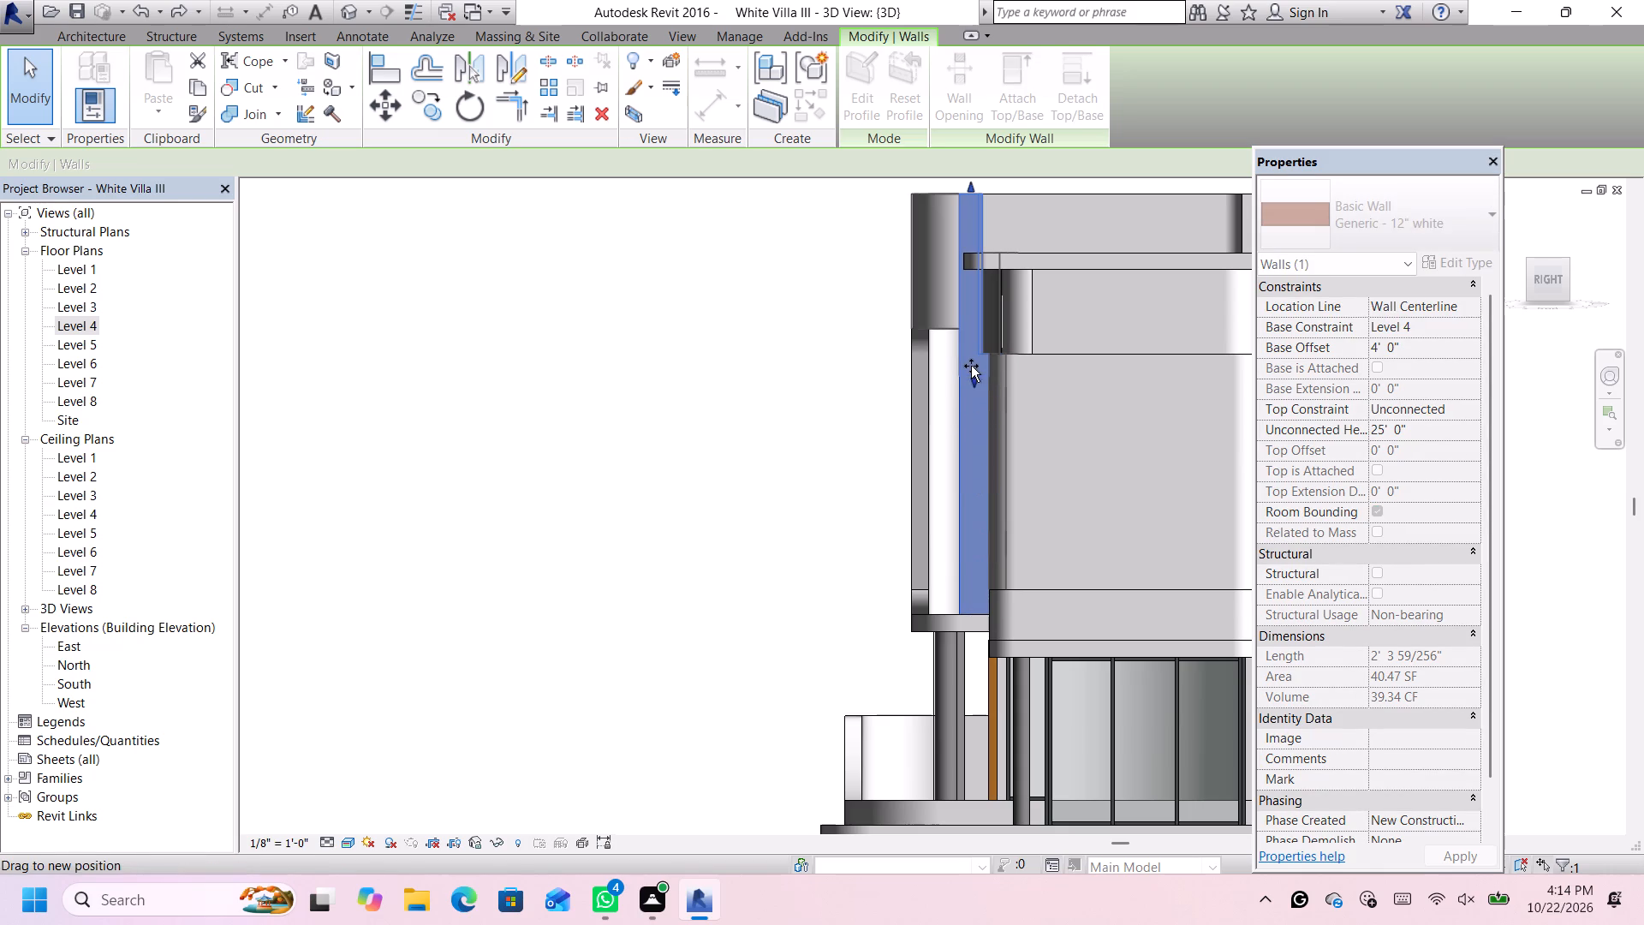
left_click_drag(971, 366, 968, 326)
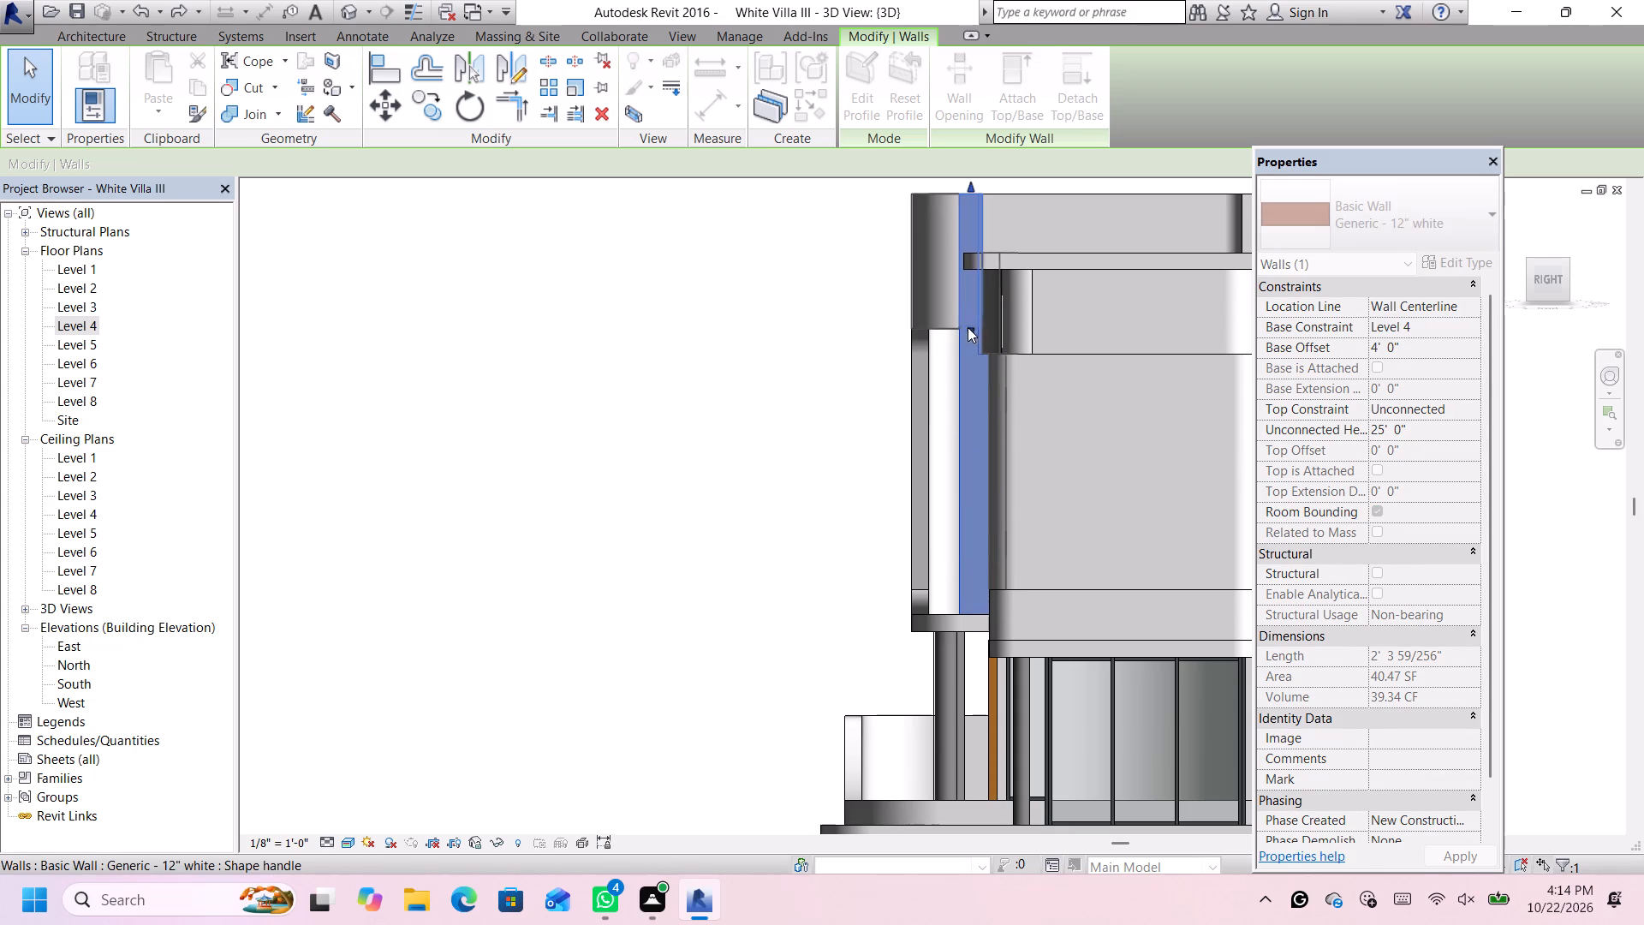
scroll(967, 332, "up", 12)
left_click_drag(989, 295, 988, 300)
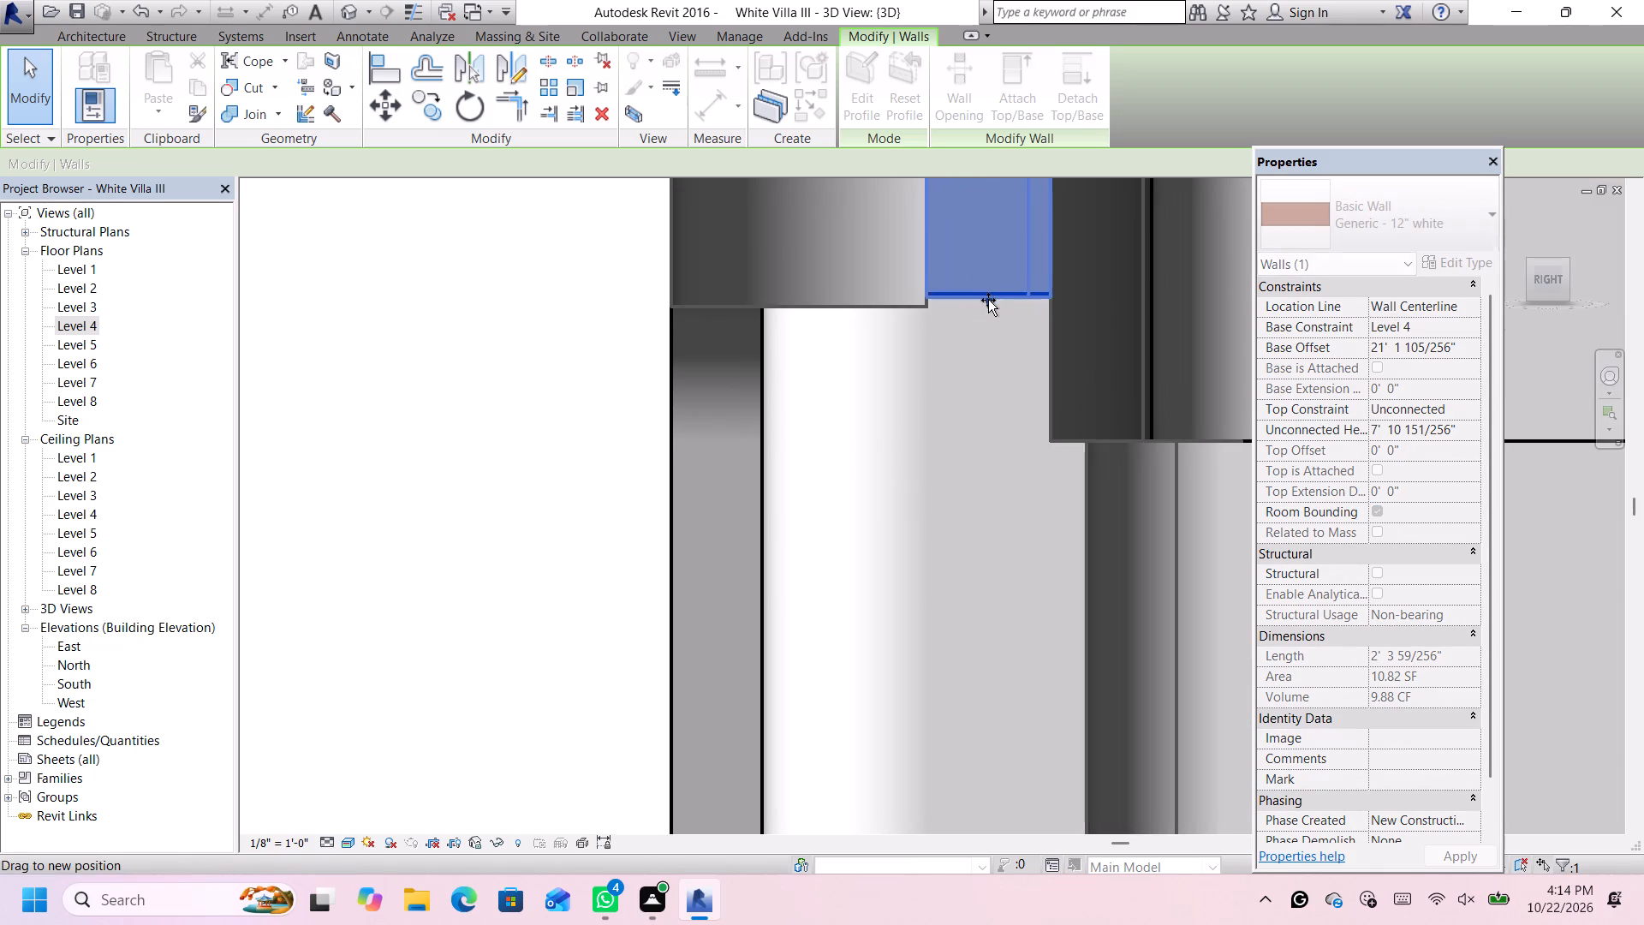
left_click_drag(988, 300, 988, 307)
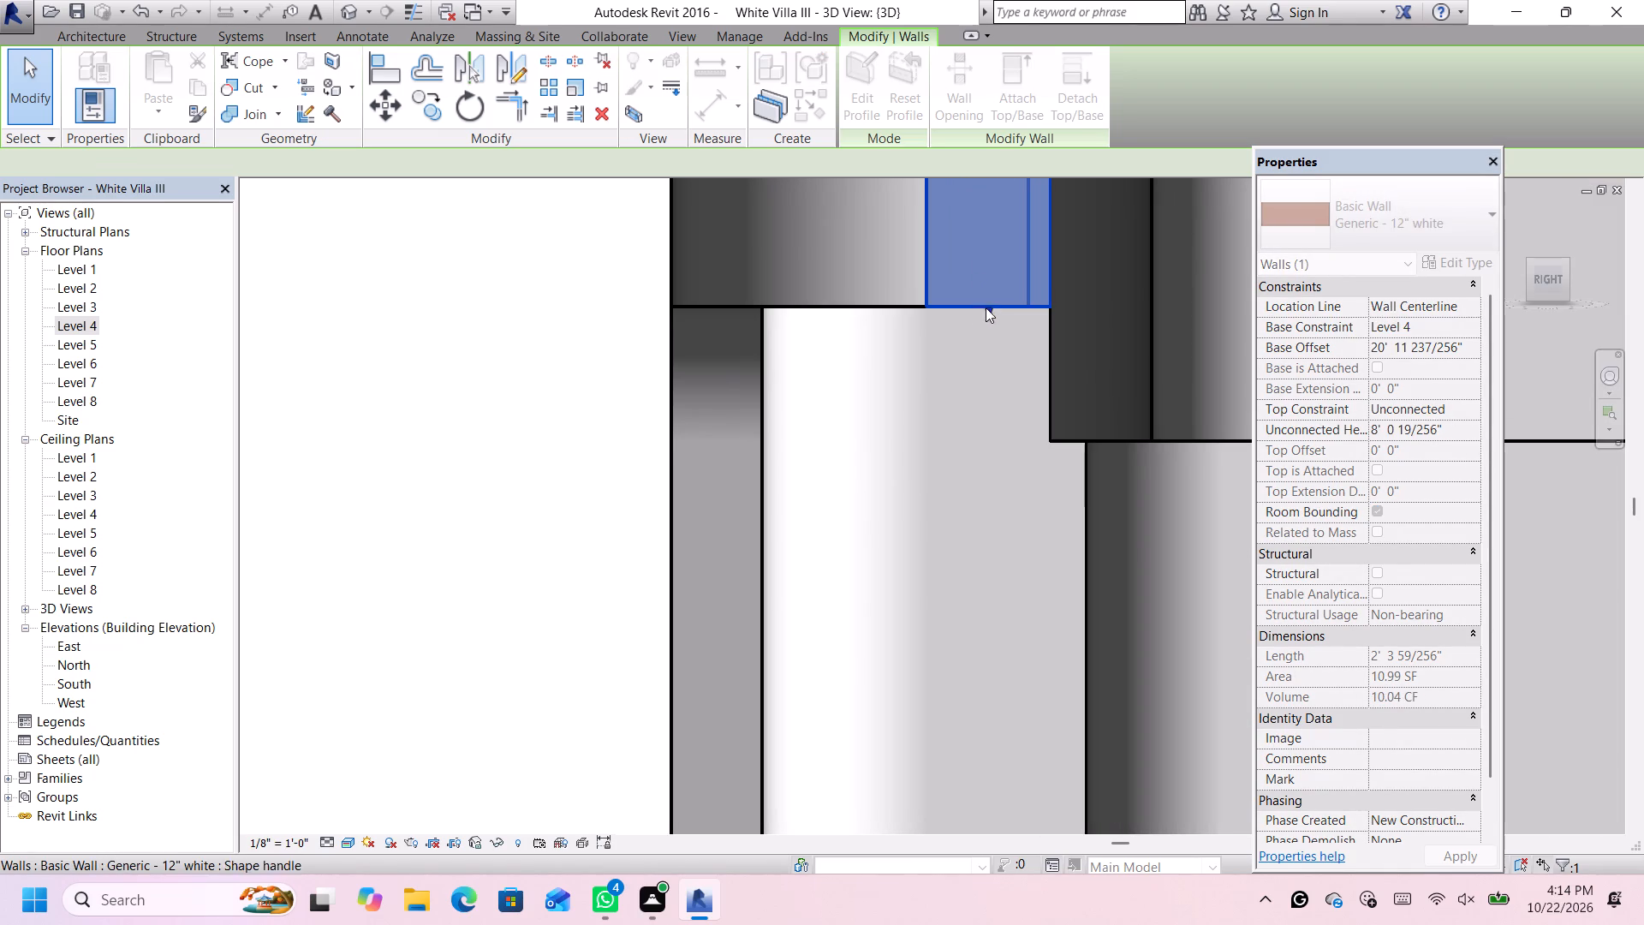
scroll(958, 313, "down", 12)
left_click(818, 409)
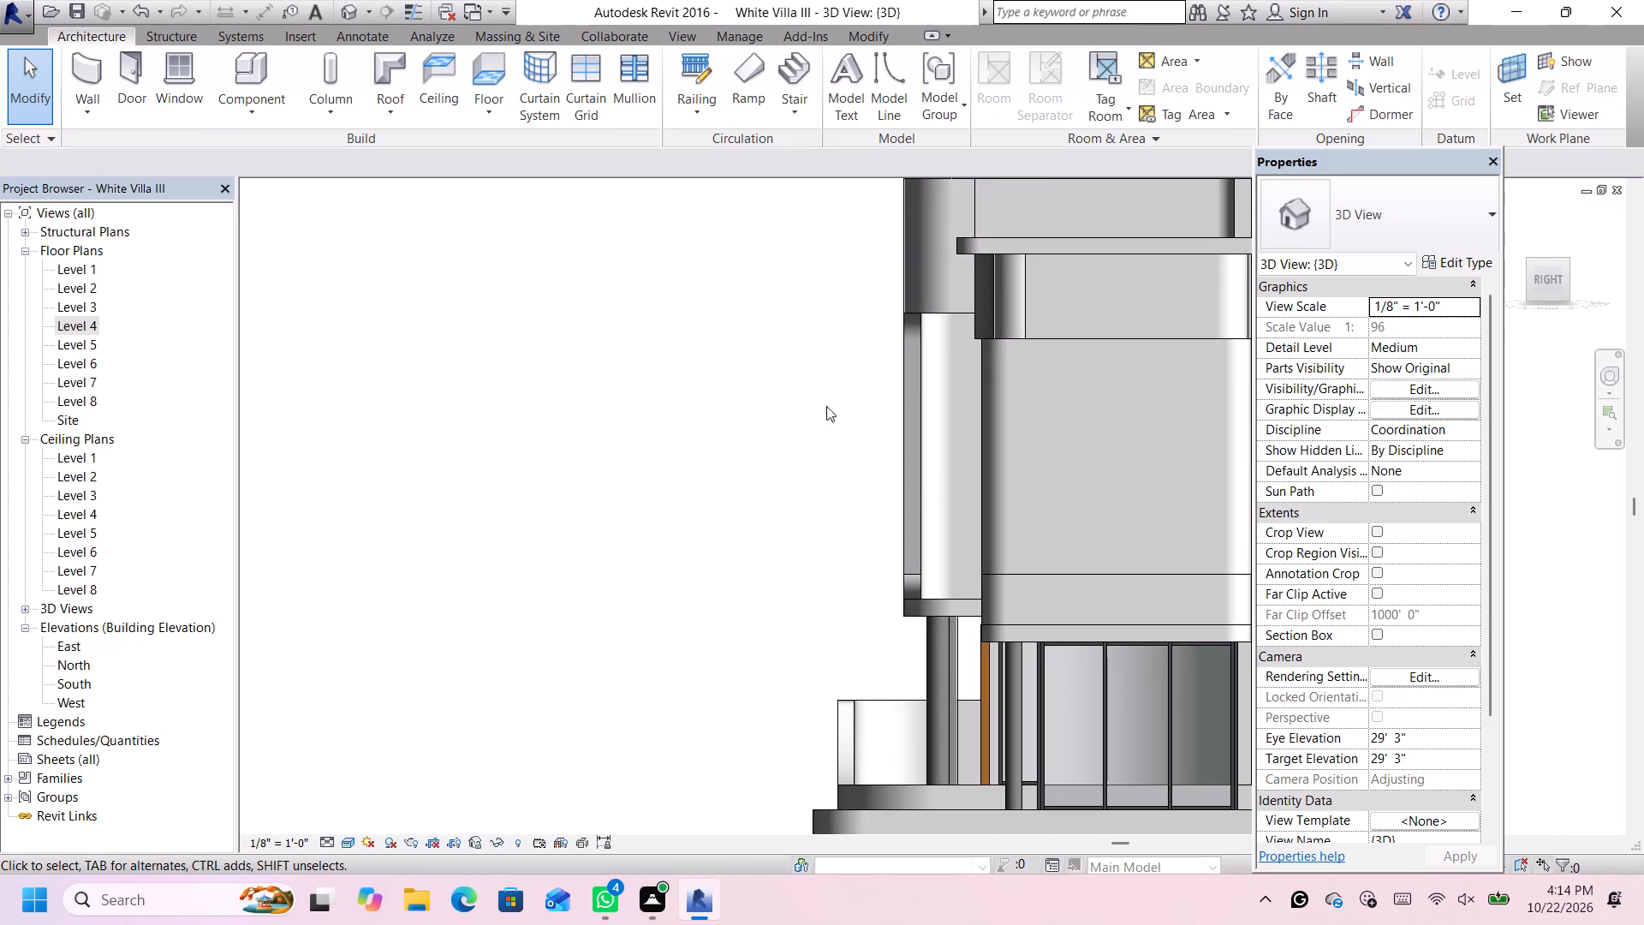
scroll(838, 396, "down", 6)
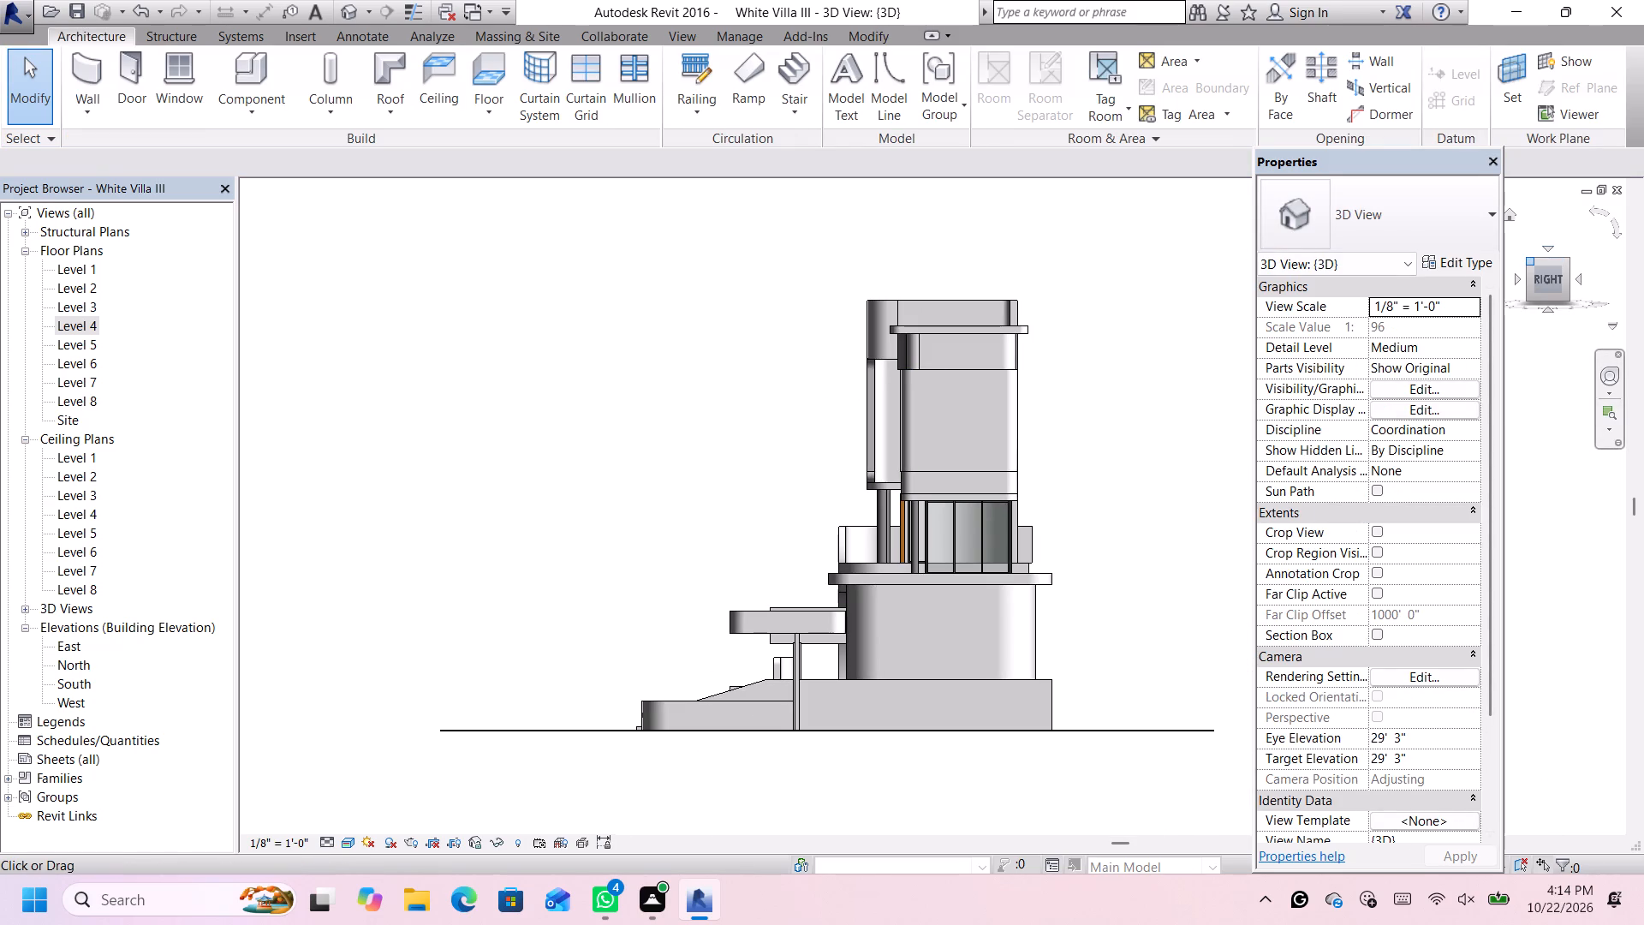
Choose the Curtain Wall Storefront type for new walls.
left_click(1532, 261)
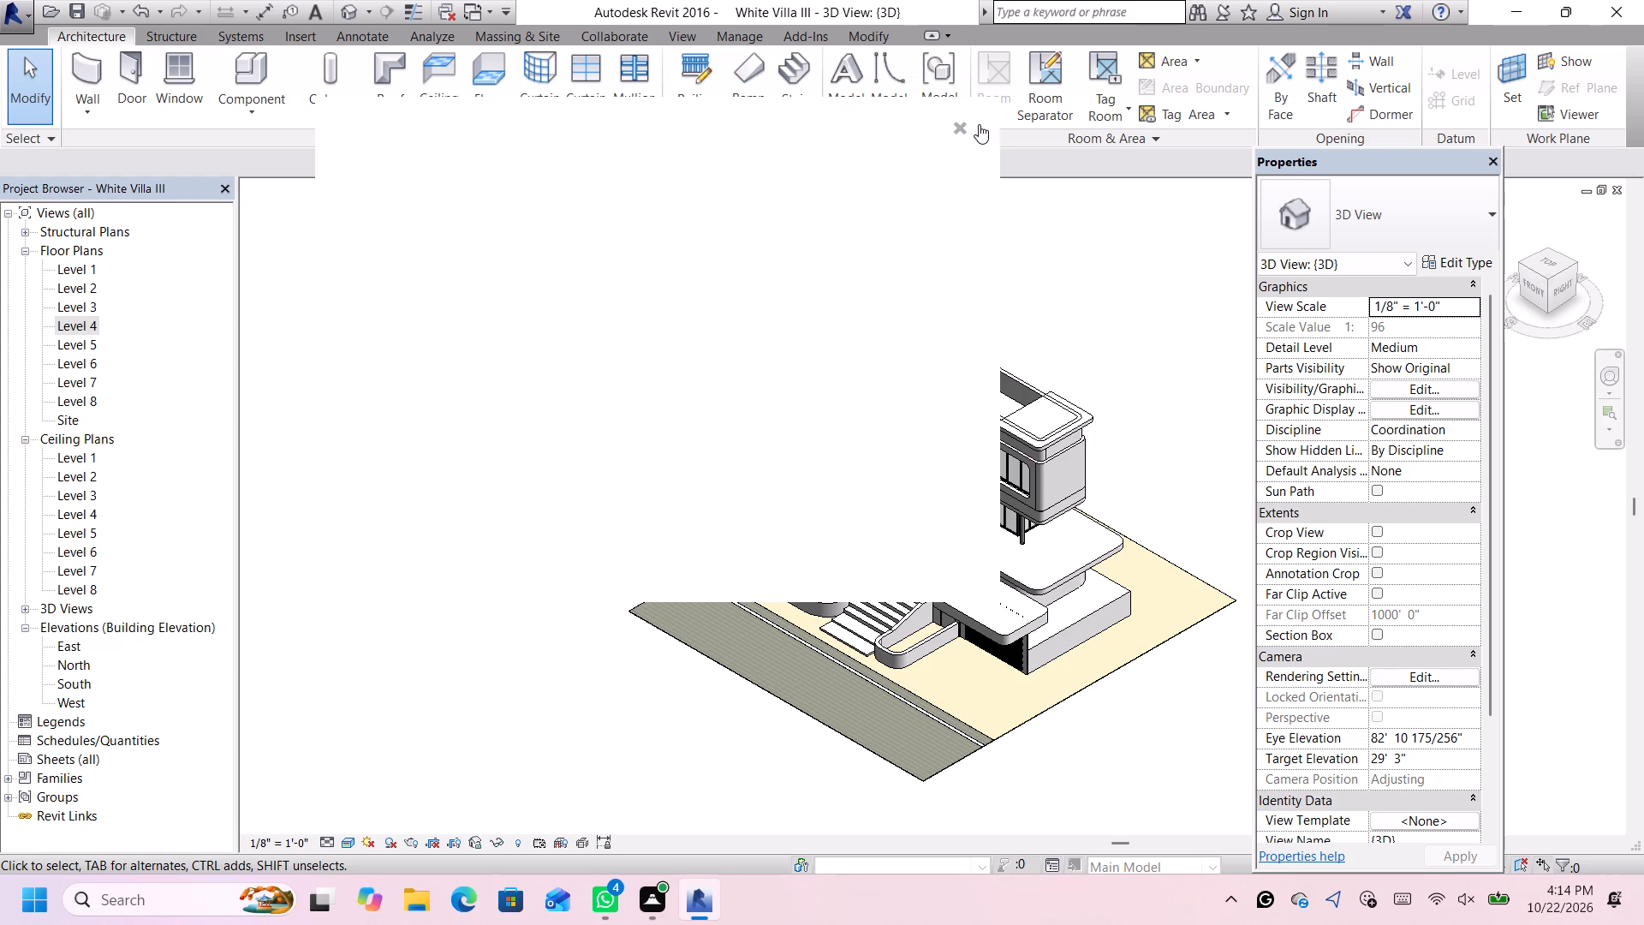
left_click(958, 125)
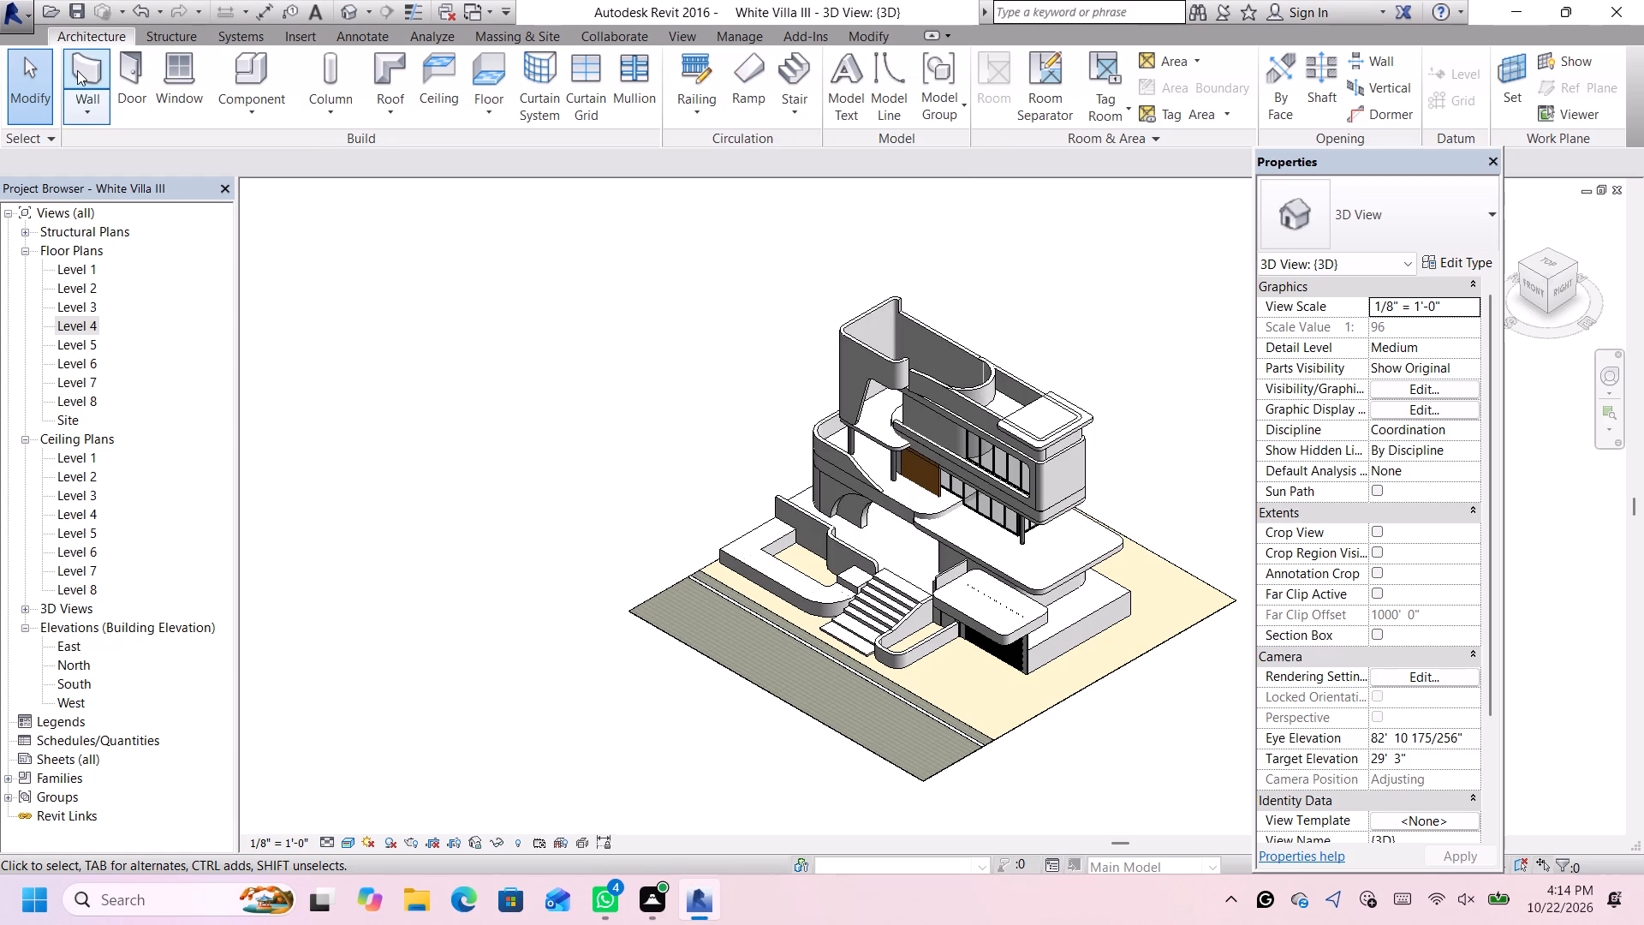
left_click(78, 69)
left_click(1361, 206)
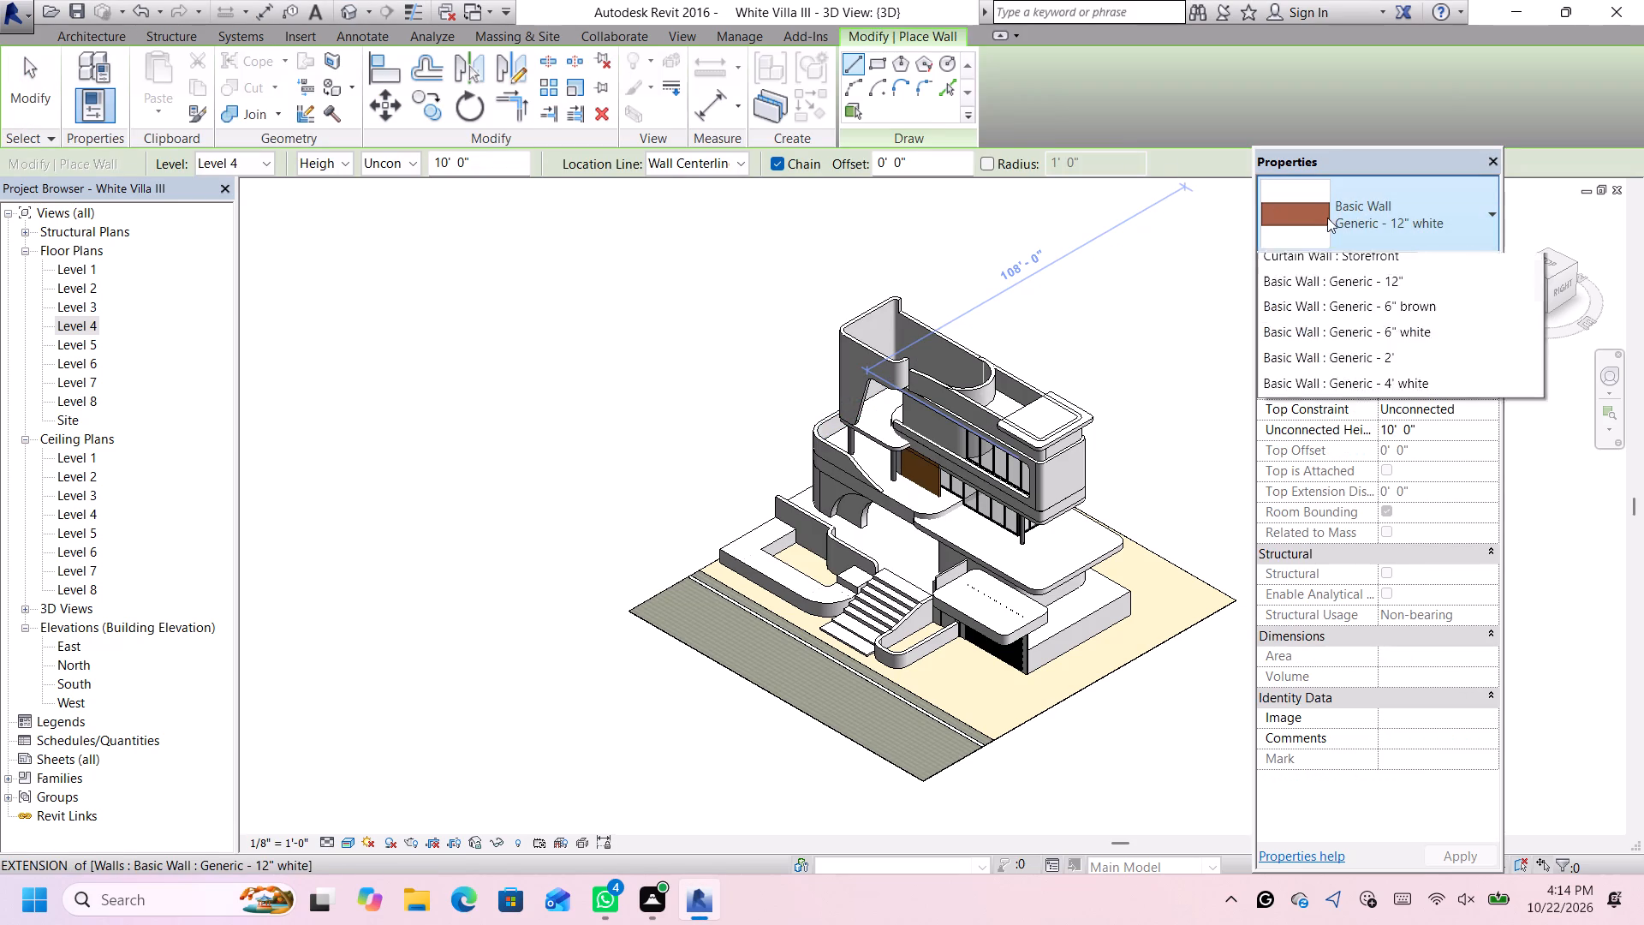
scroll(1399, 434, "down", 8)
left_click(1373, 540)
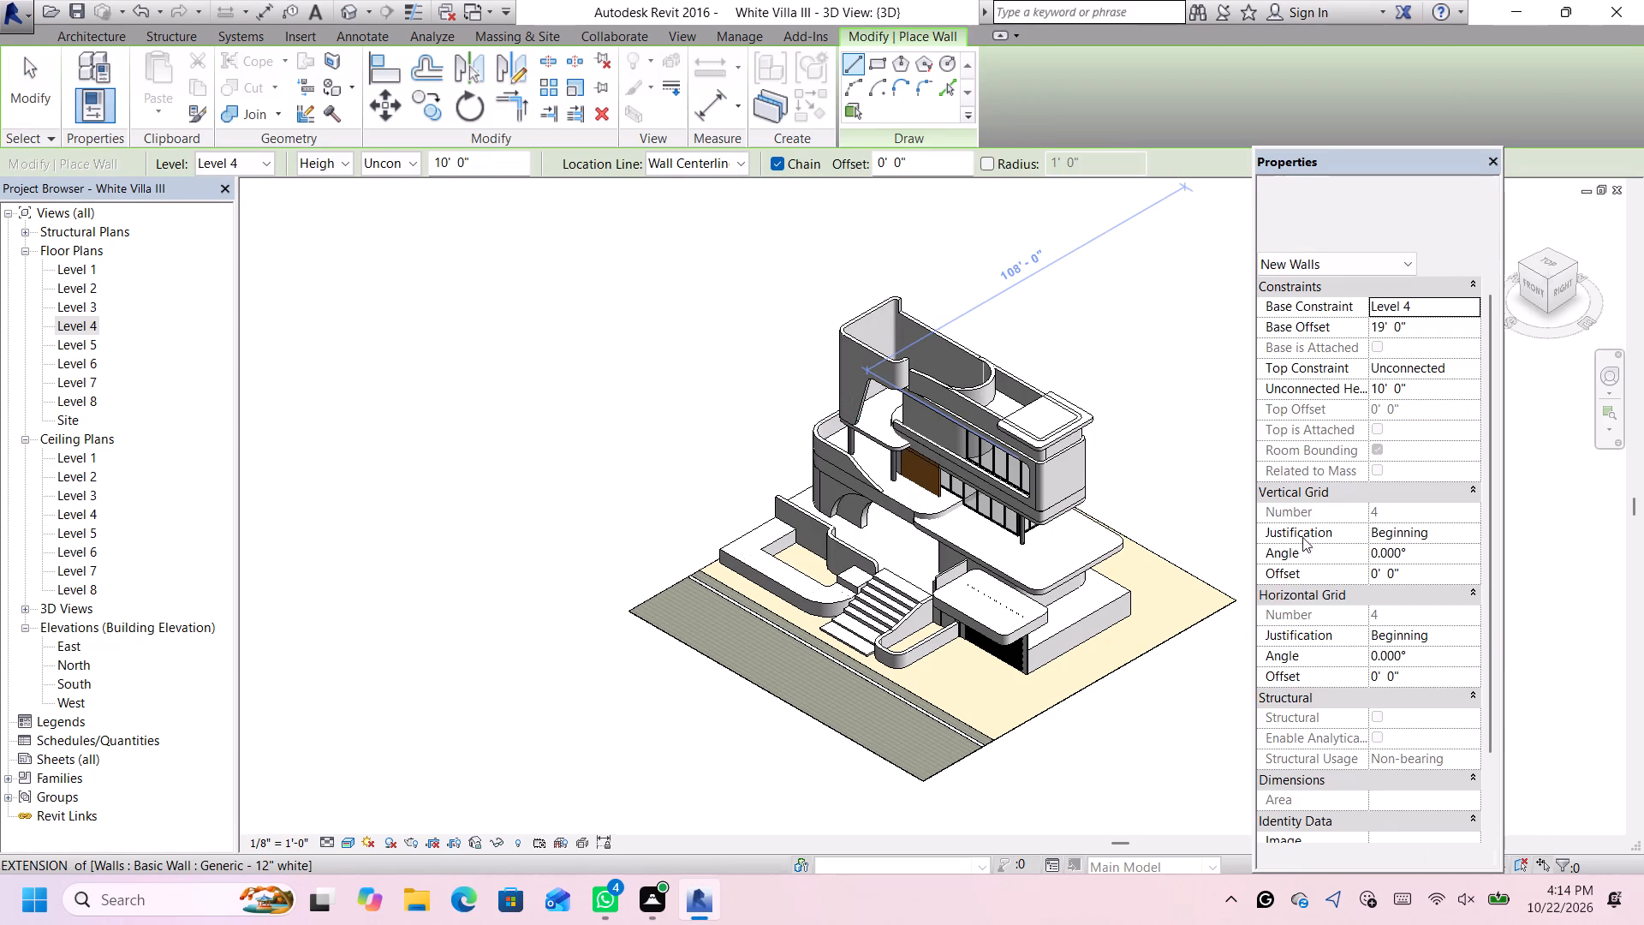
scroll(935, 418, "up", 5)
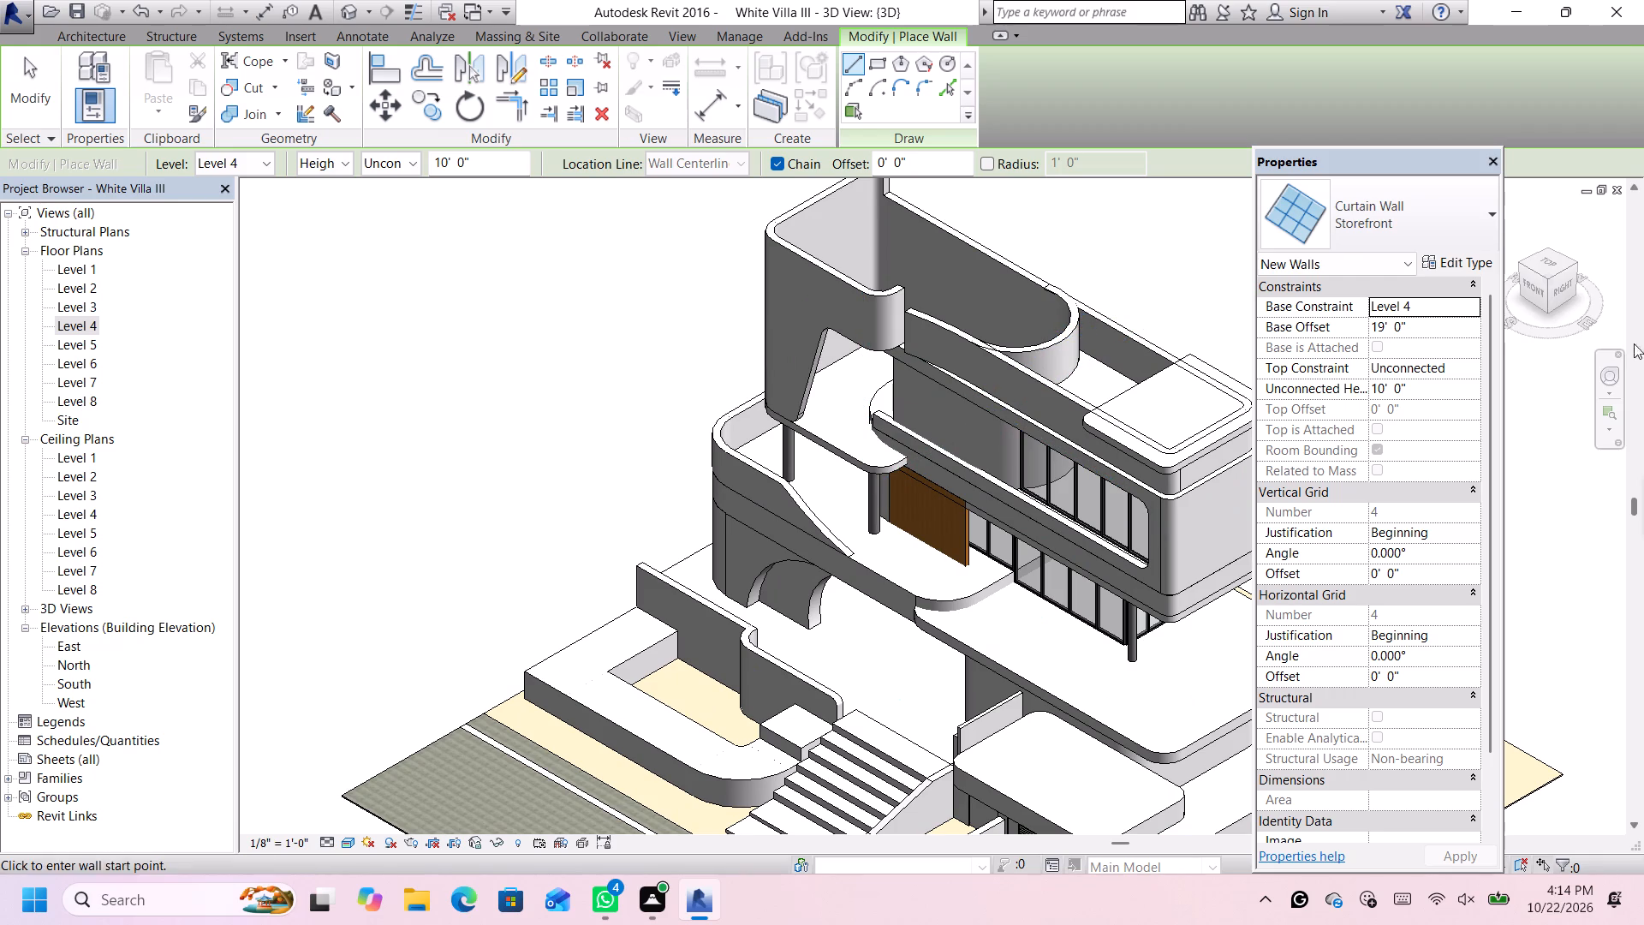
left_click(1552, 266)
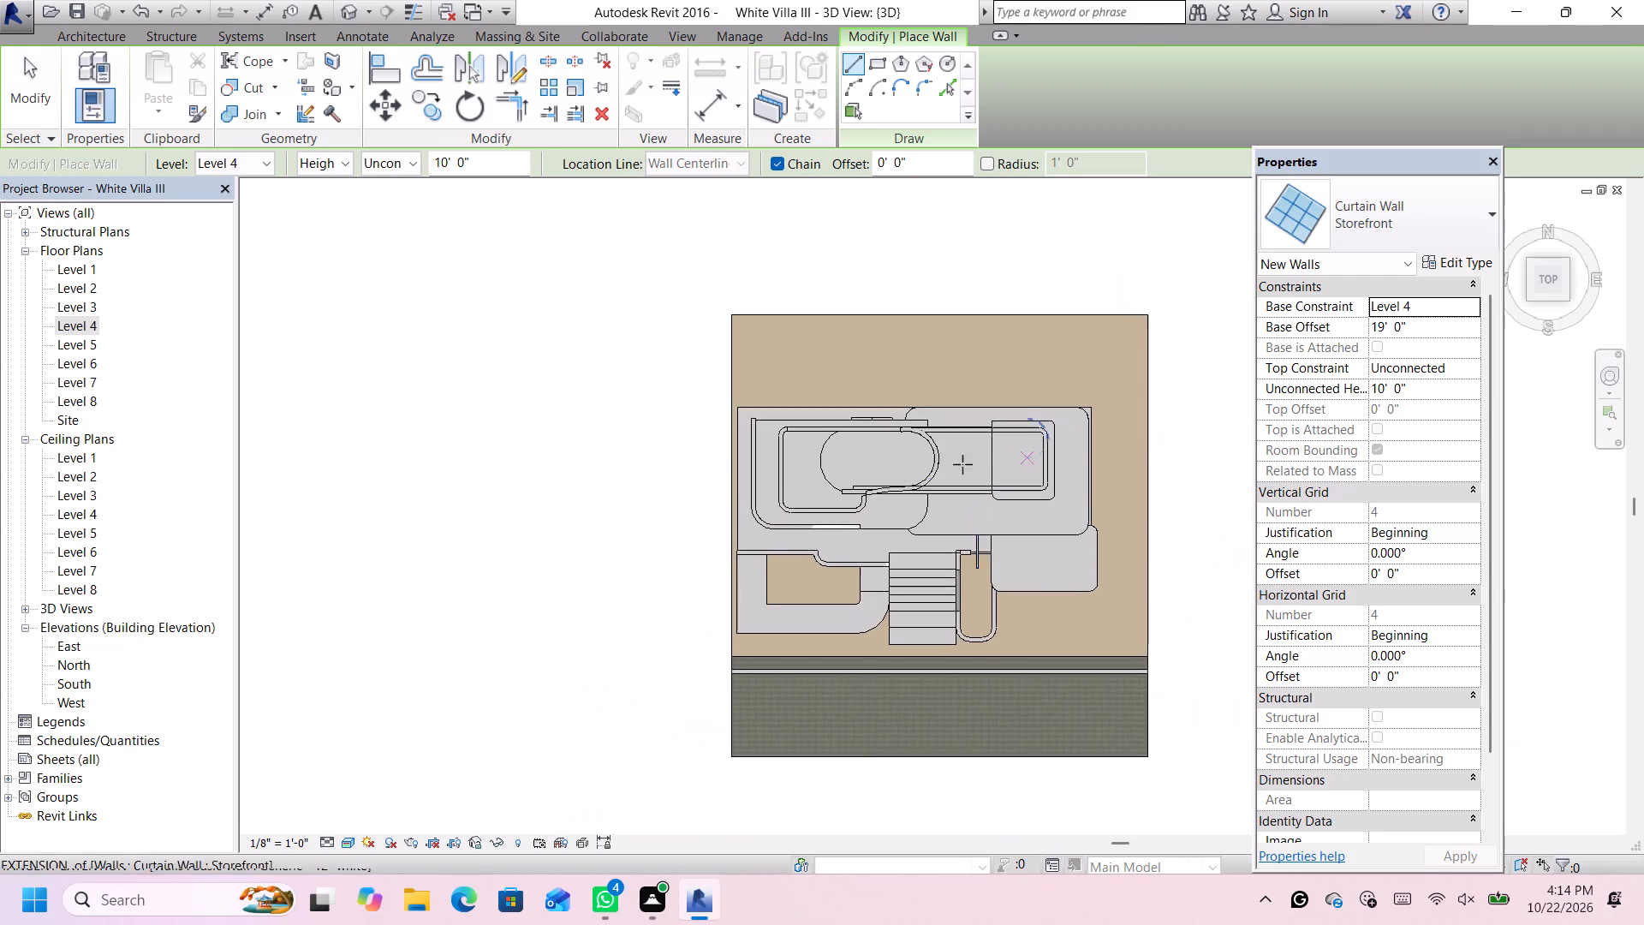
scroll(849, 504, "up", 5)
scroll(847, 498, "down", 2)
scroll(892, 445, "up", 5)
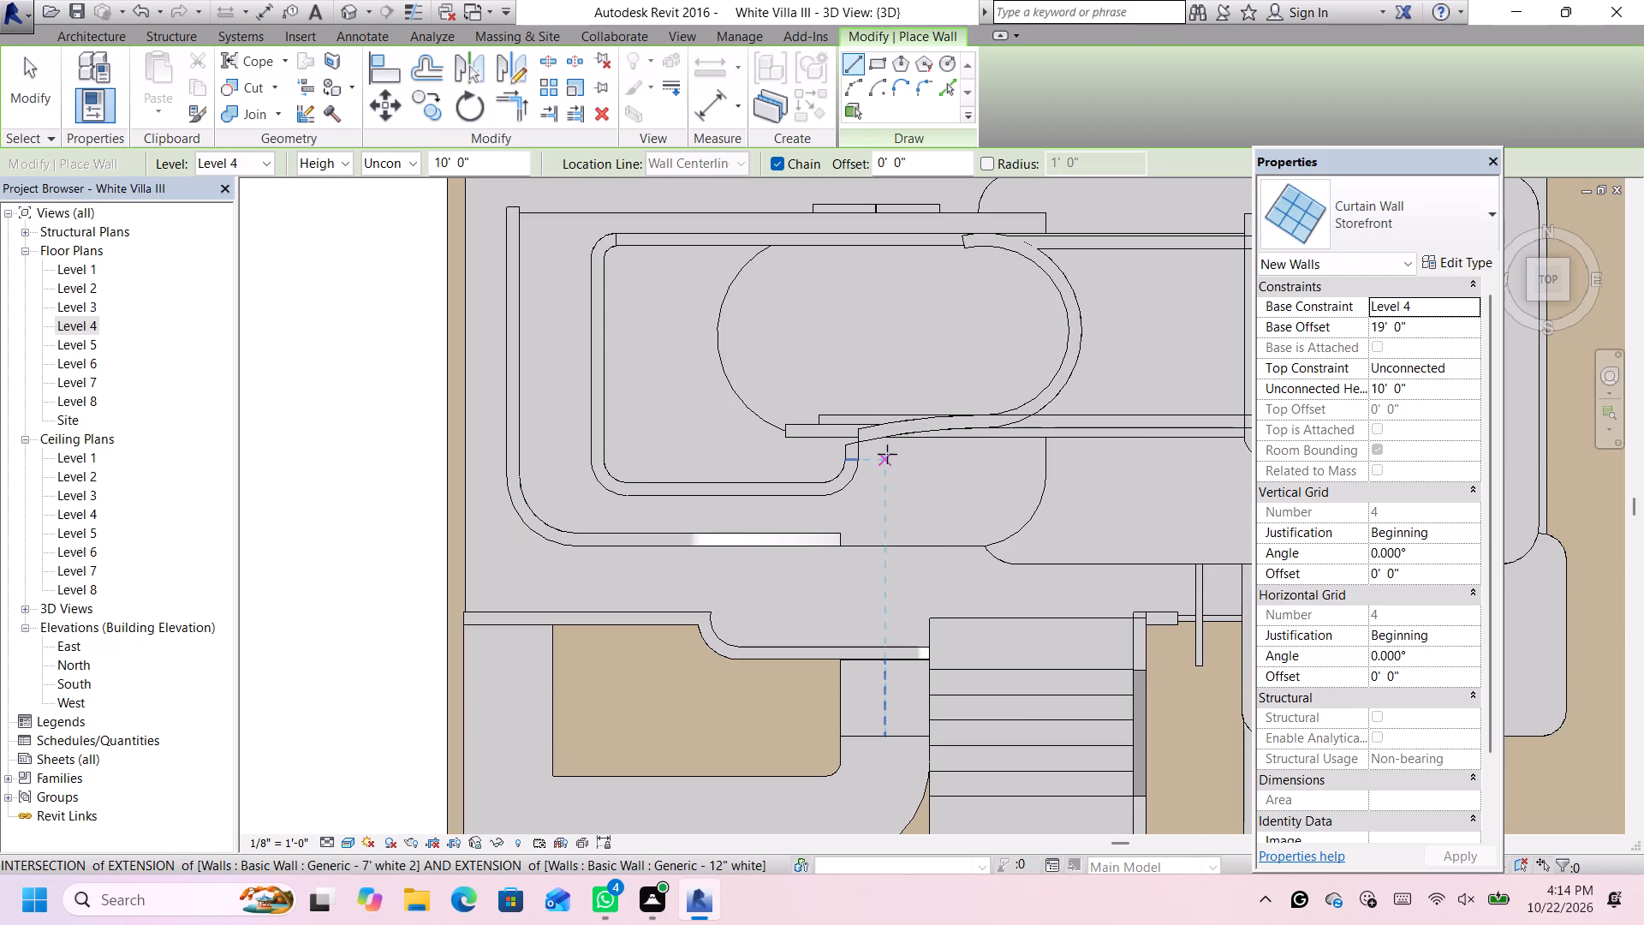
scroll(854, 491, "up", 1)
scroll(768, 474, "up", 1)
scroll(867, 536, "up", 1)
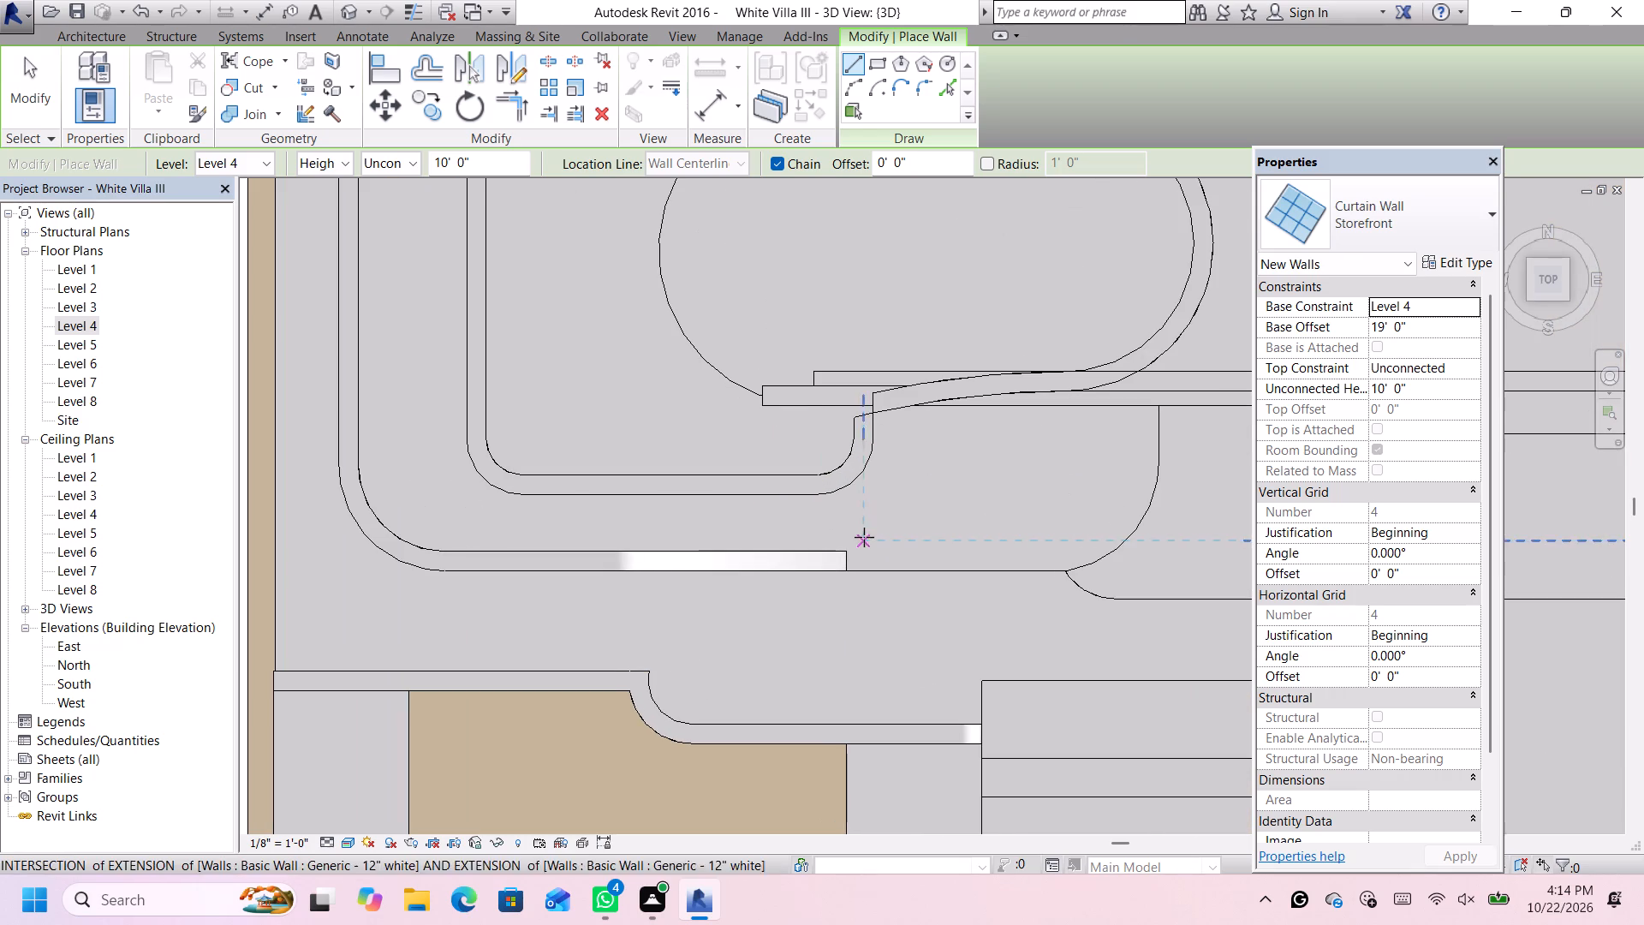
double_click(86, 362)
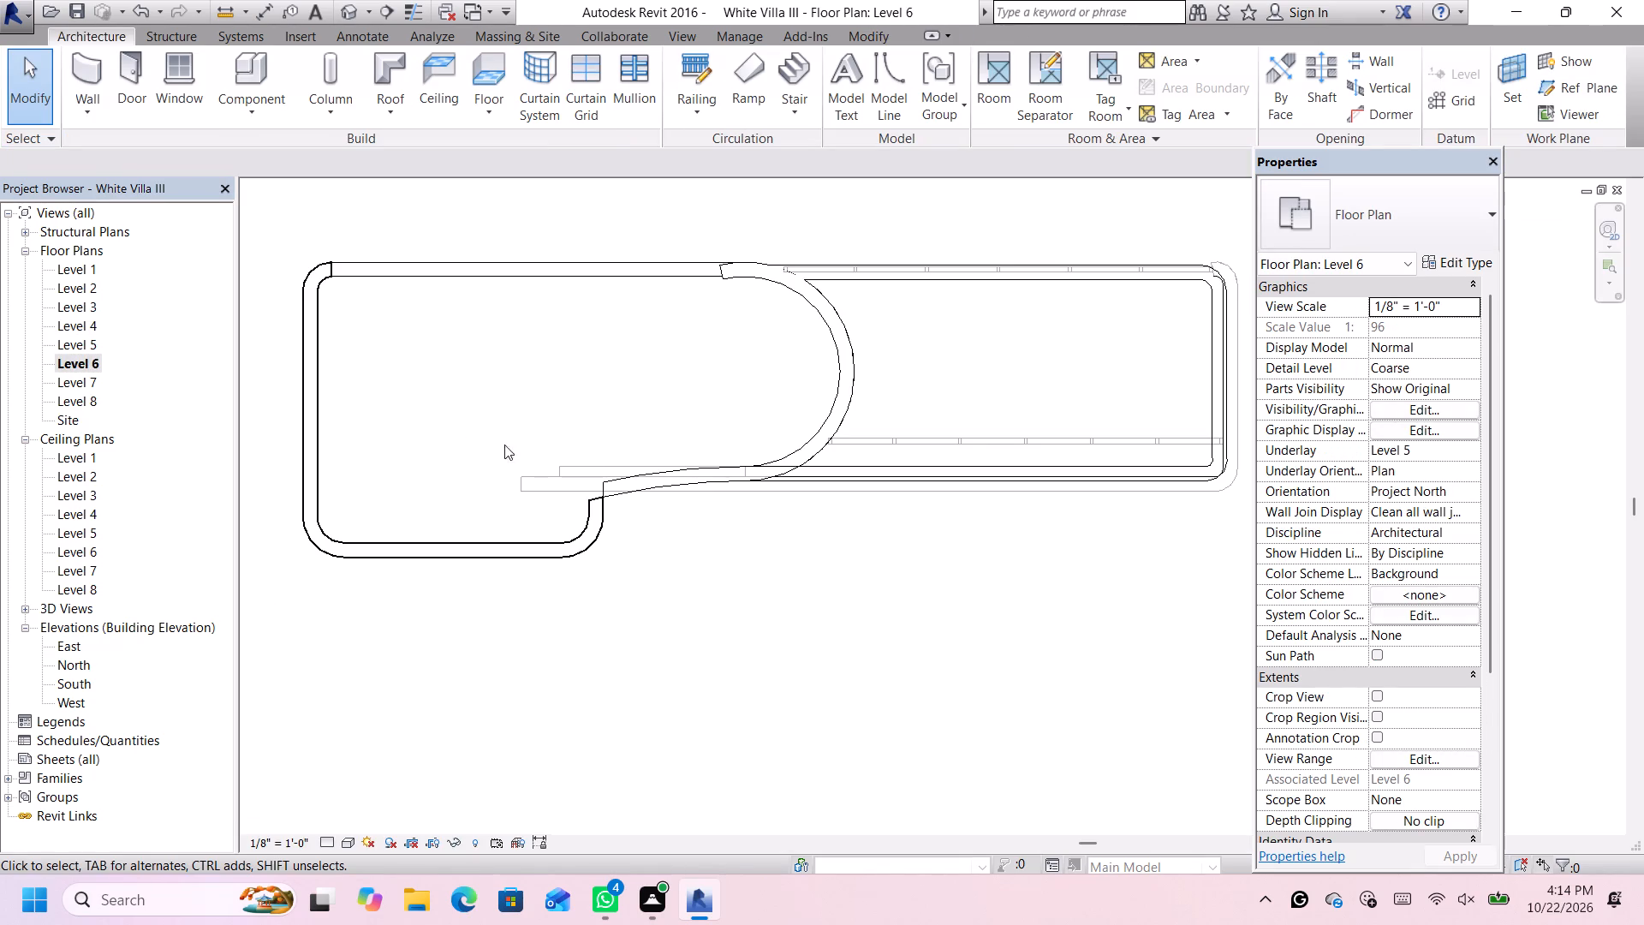
On the Level 5 plan, draw a Storefront wall about 8' 6 7/8" long from the front wall's open end to the slab's corner curve.
double_click(80, 341)
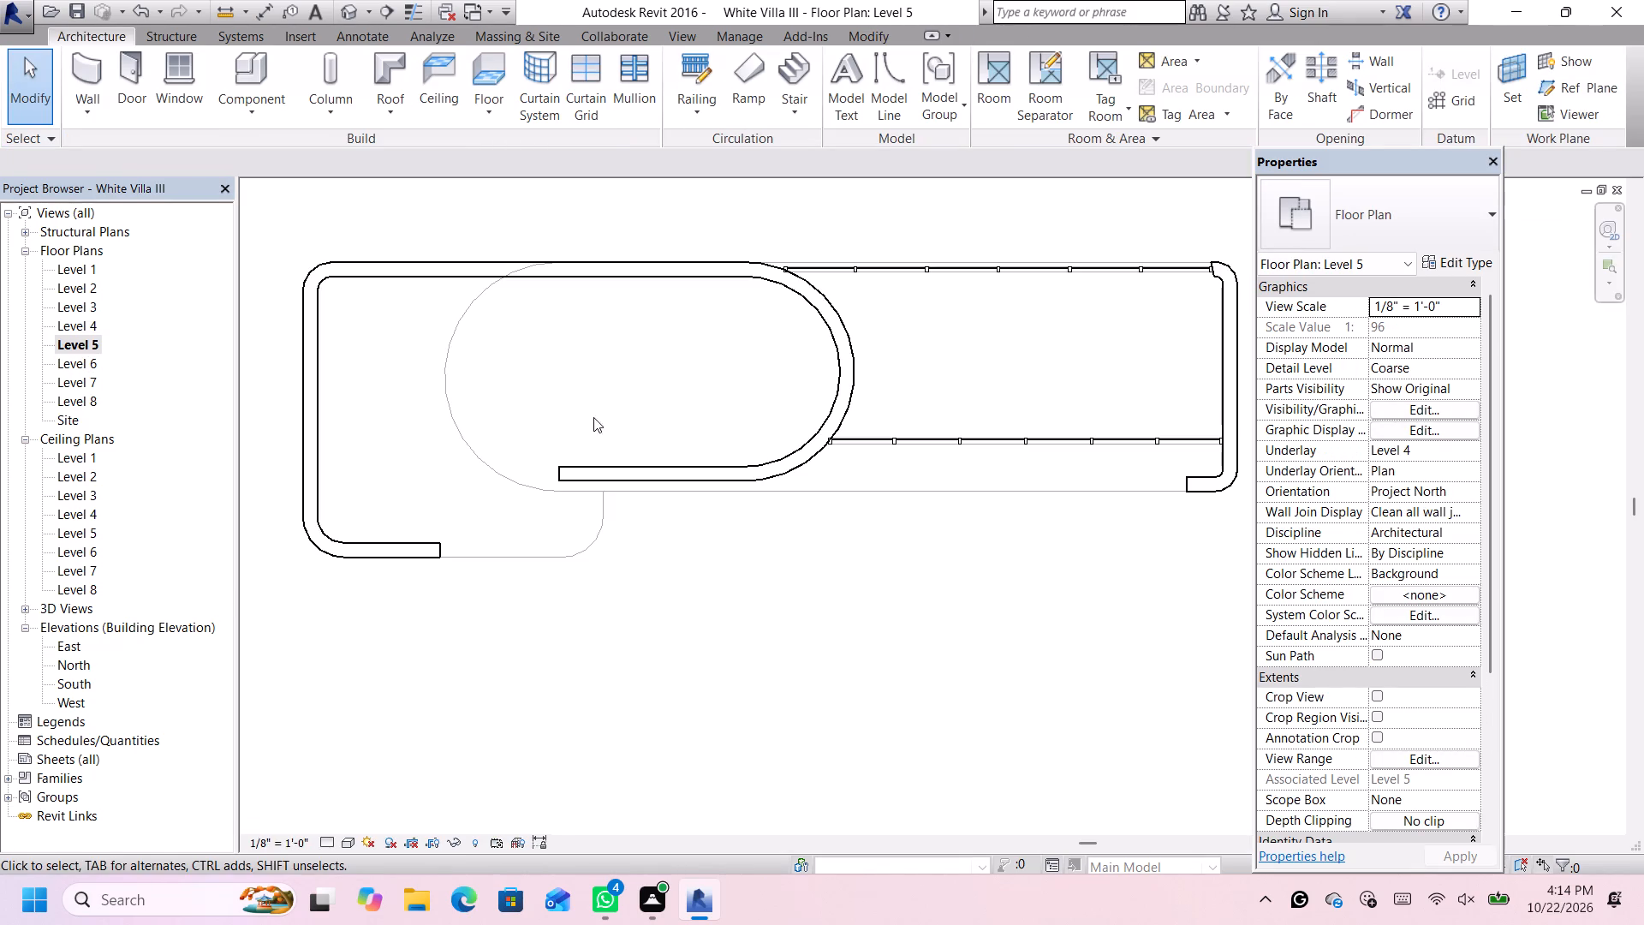
scroll(516, 383, "down", 2)
scroll(355, 449, "up", 1)
middle_click(357, 451)
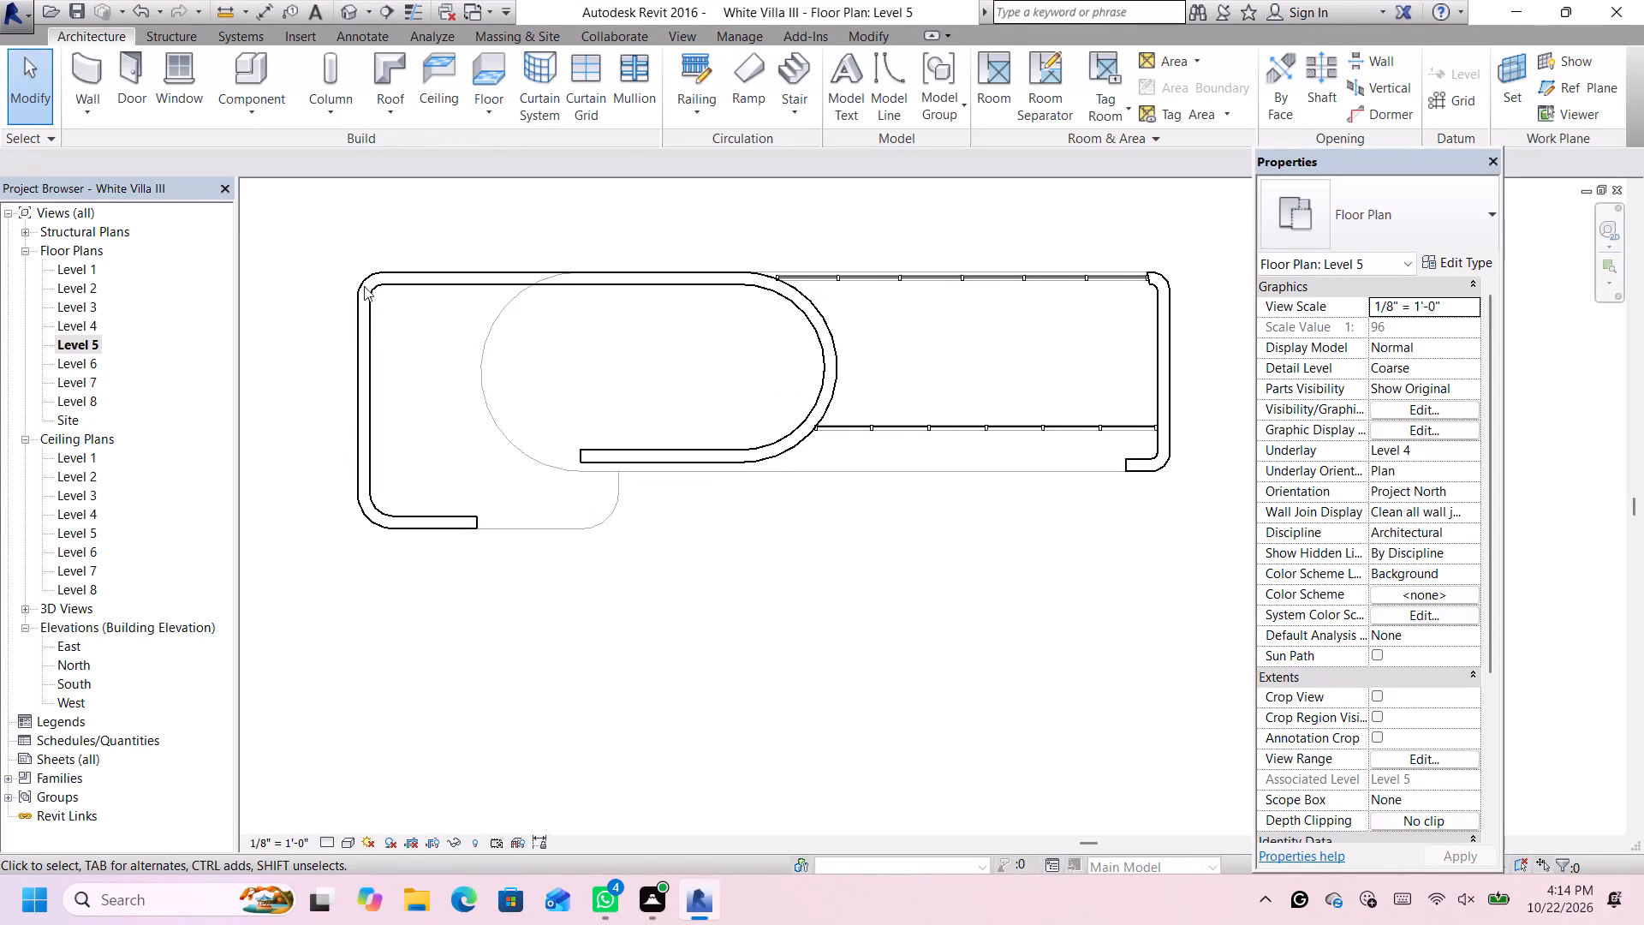
left_click(94, 72)
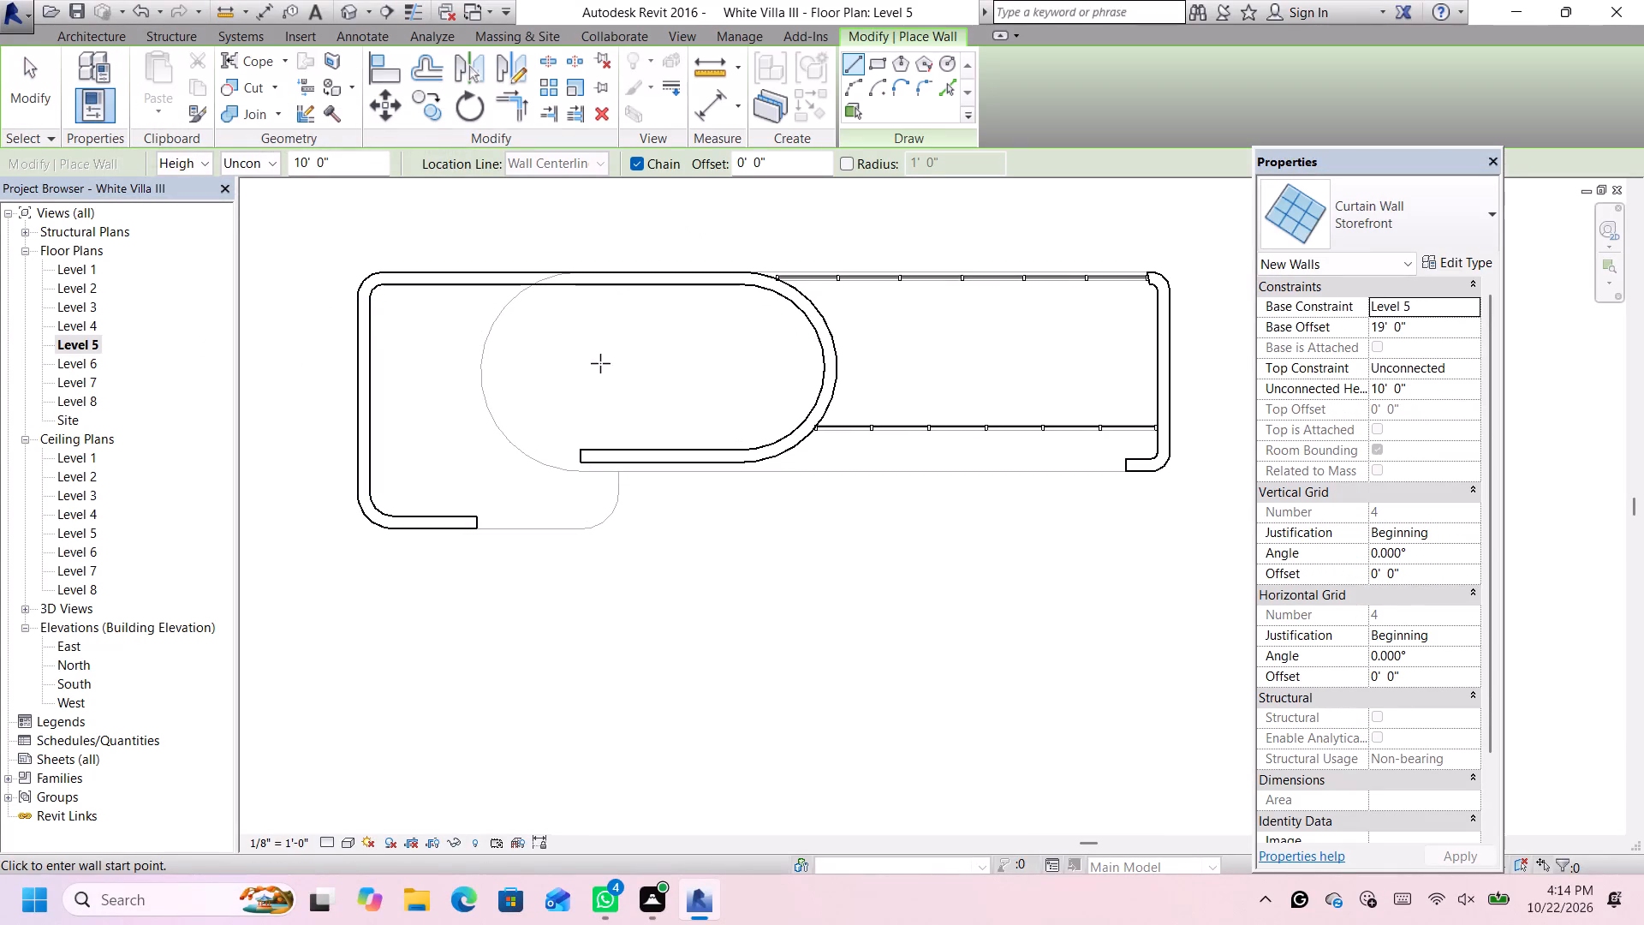
scroll(581, 429, "up", 1)
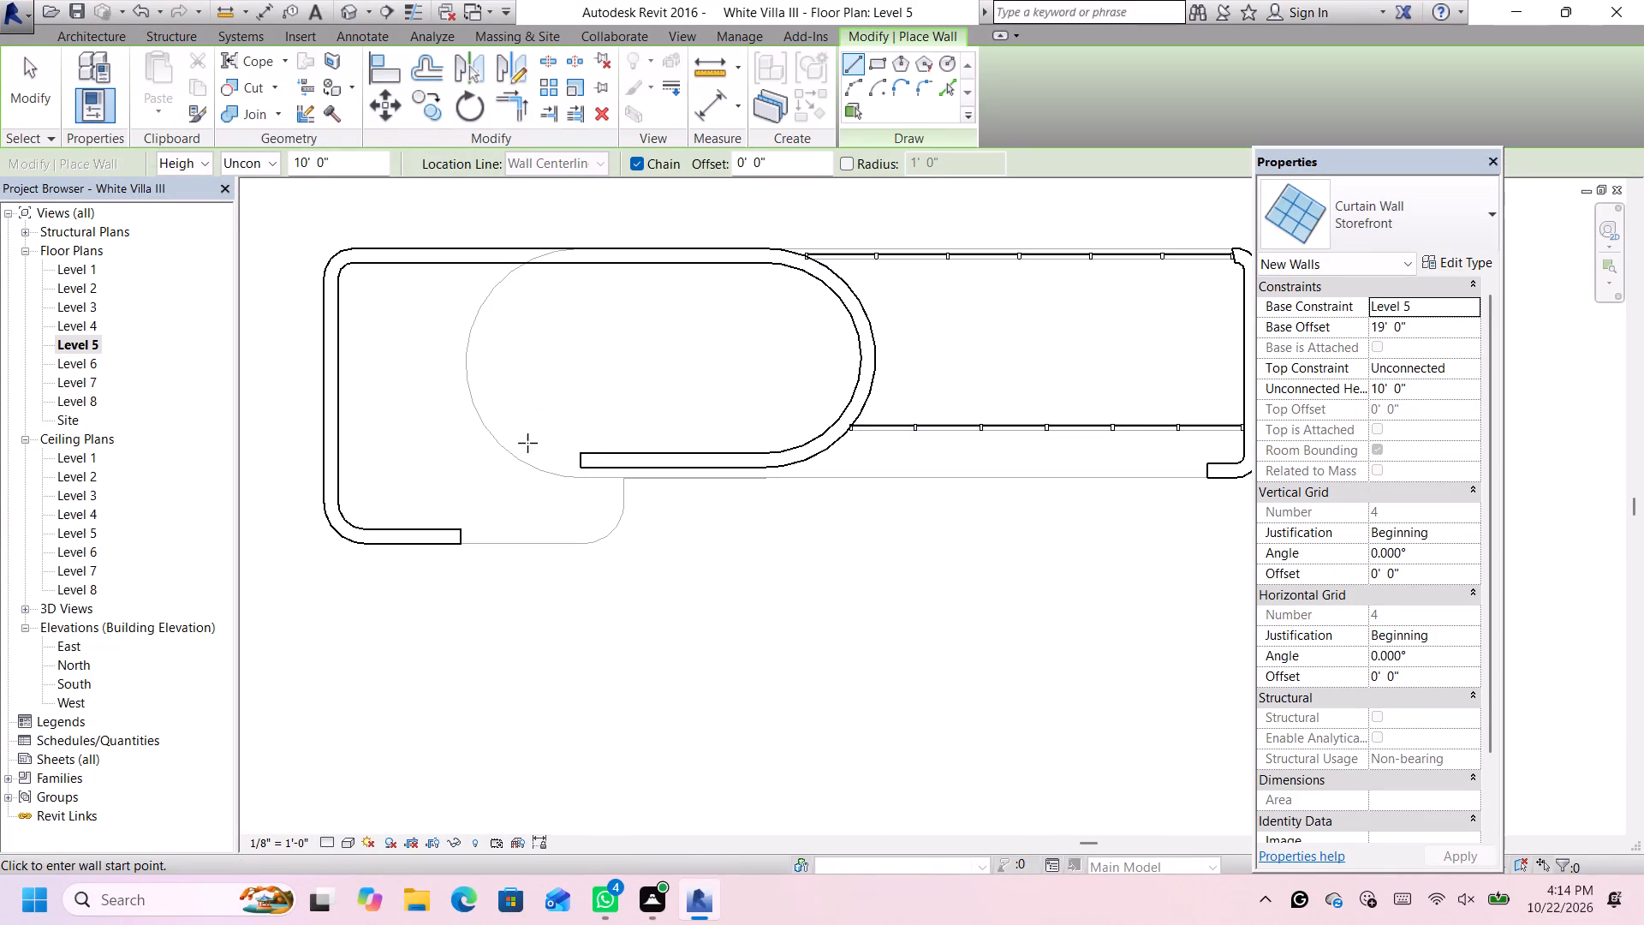
scroll(462, 534, "up", 1)
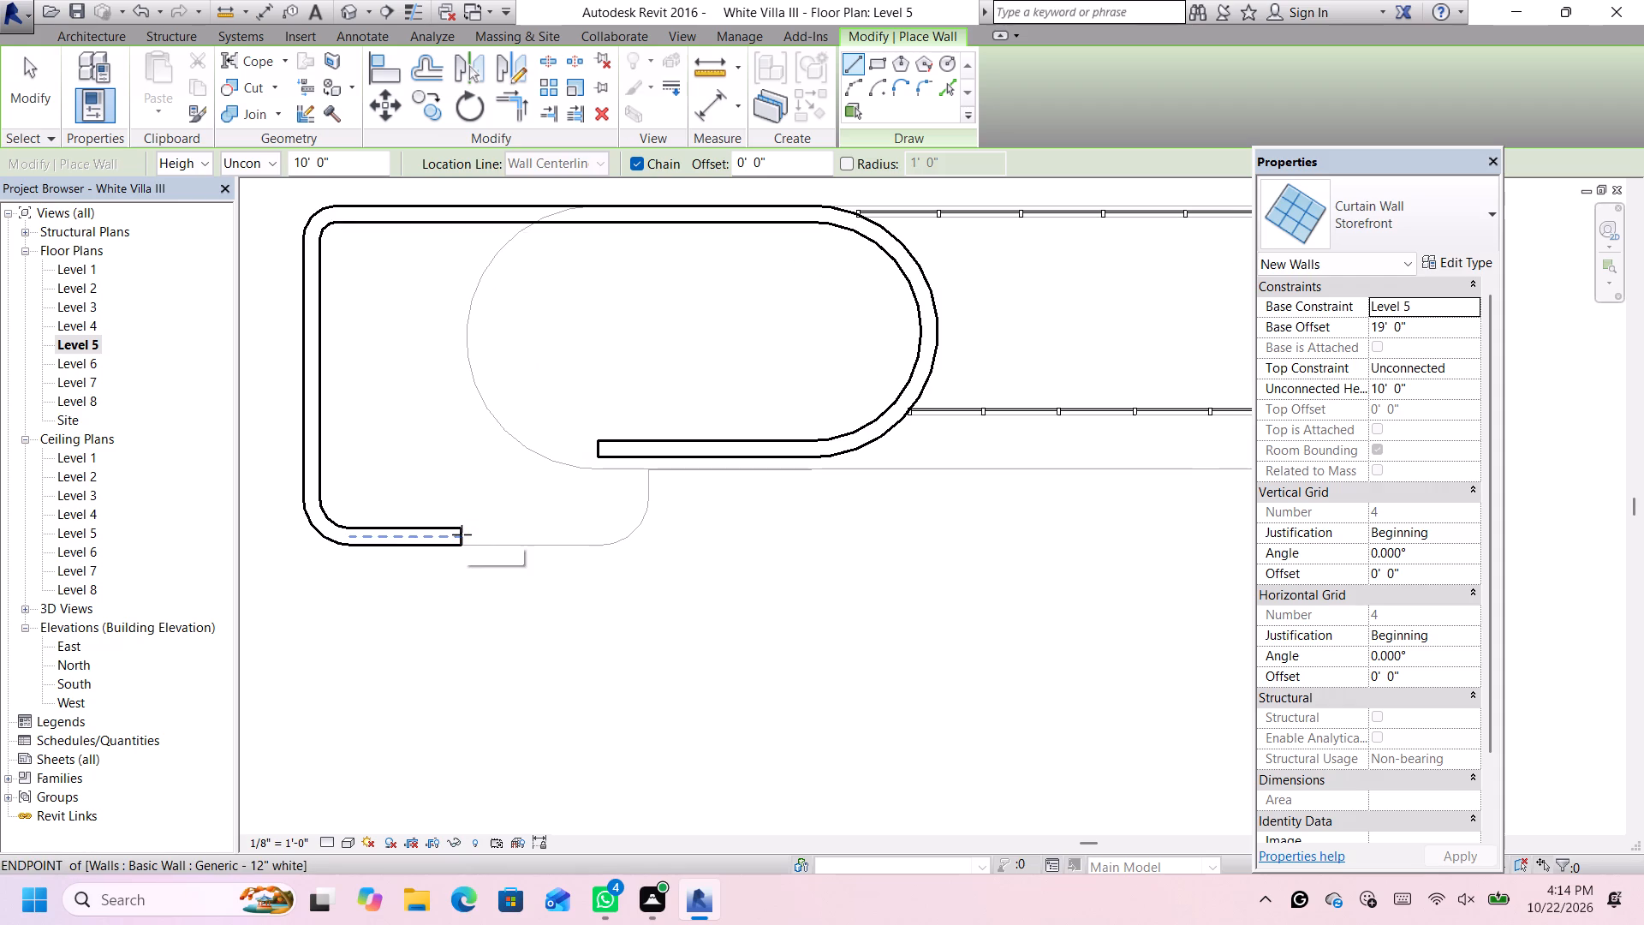
scroll(462, 534, "up", 2)
left_click(464, 539)
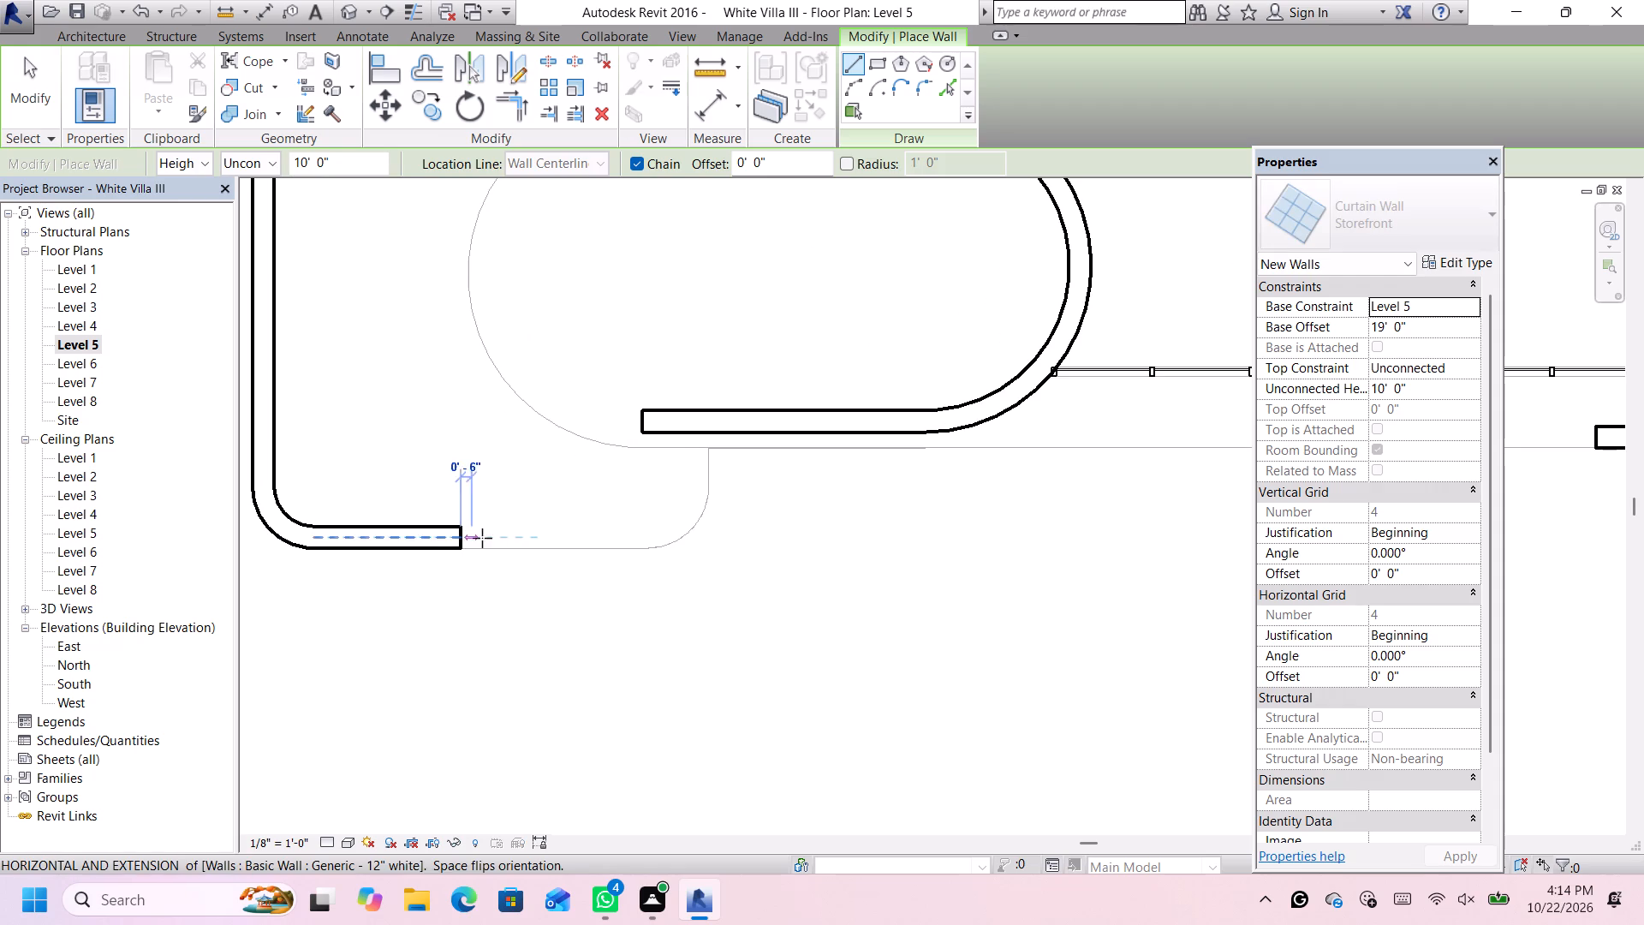
scroll(639, 537, "up", 1)
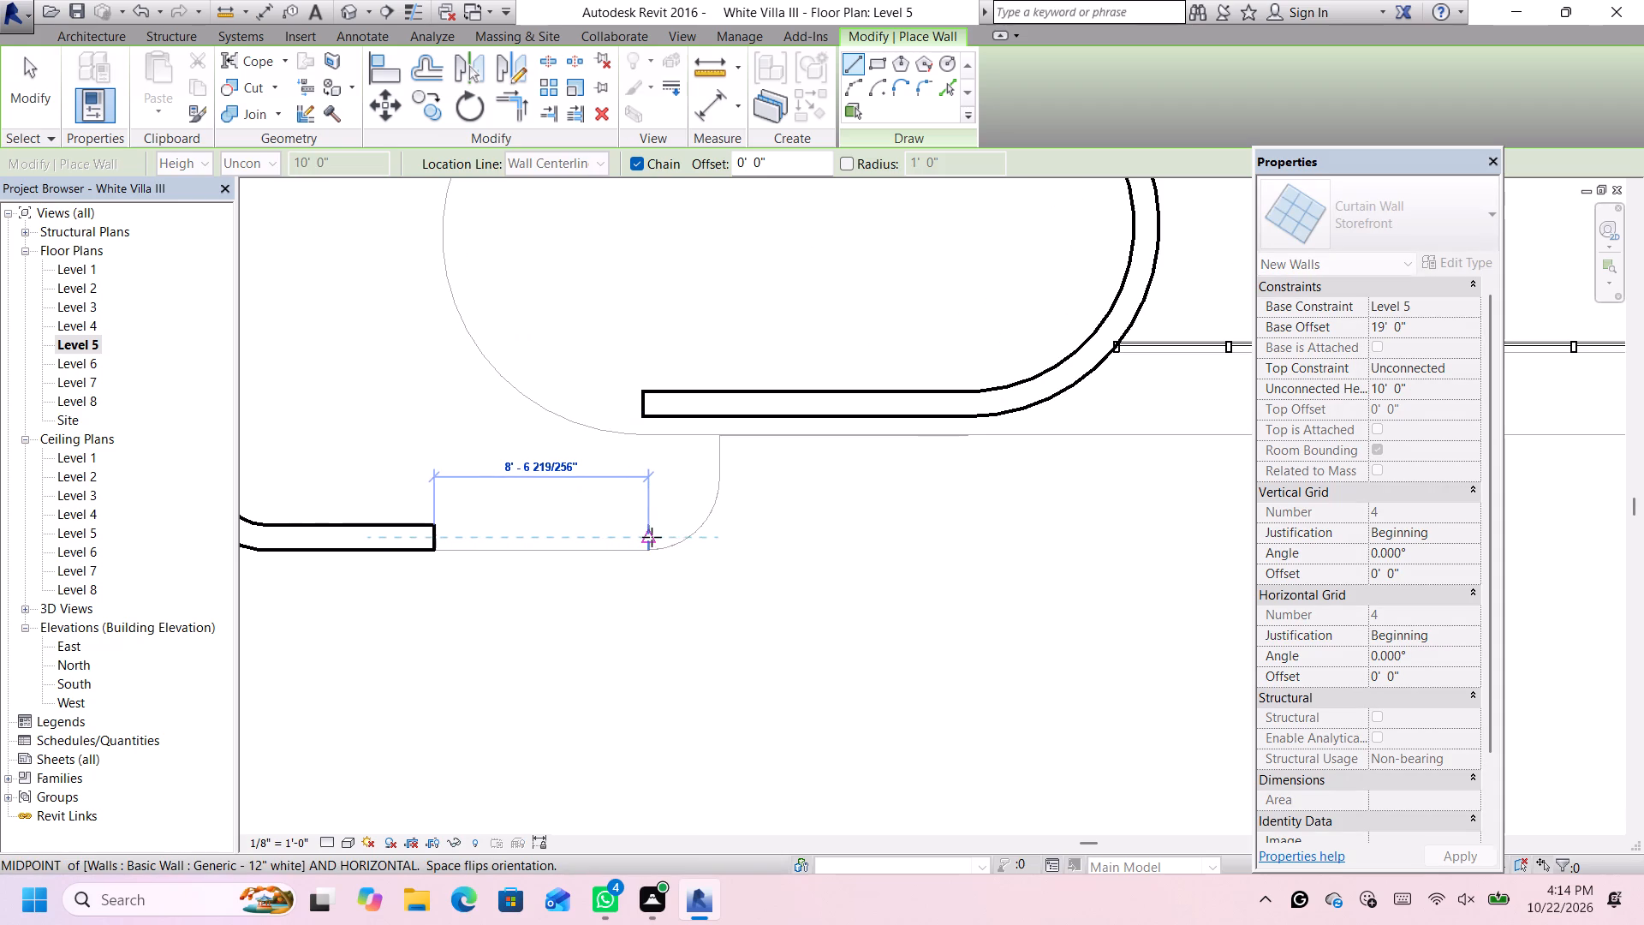
left_click(646, 539)
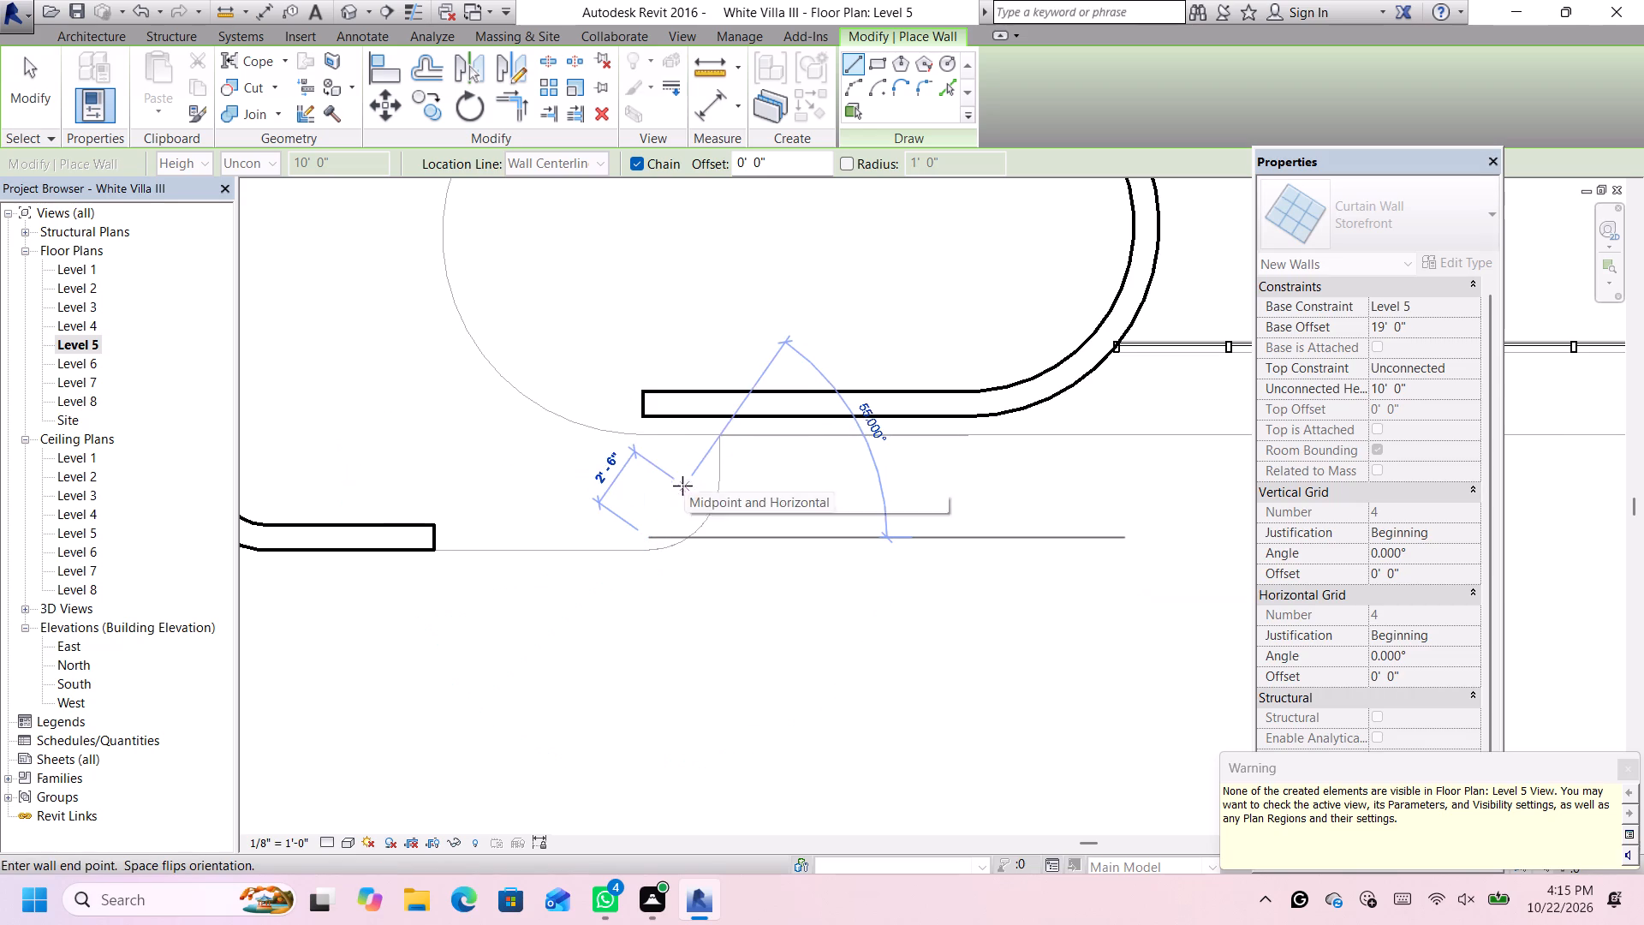
left_click(1624, 767)
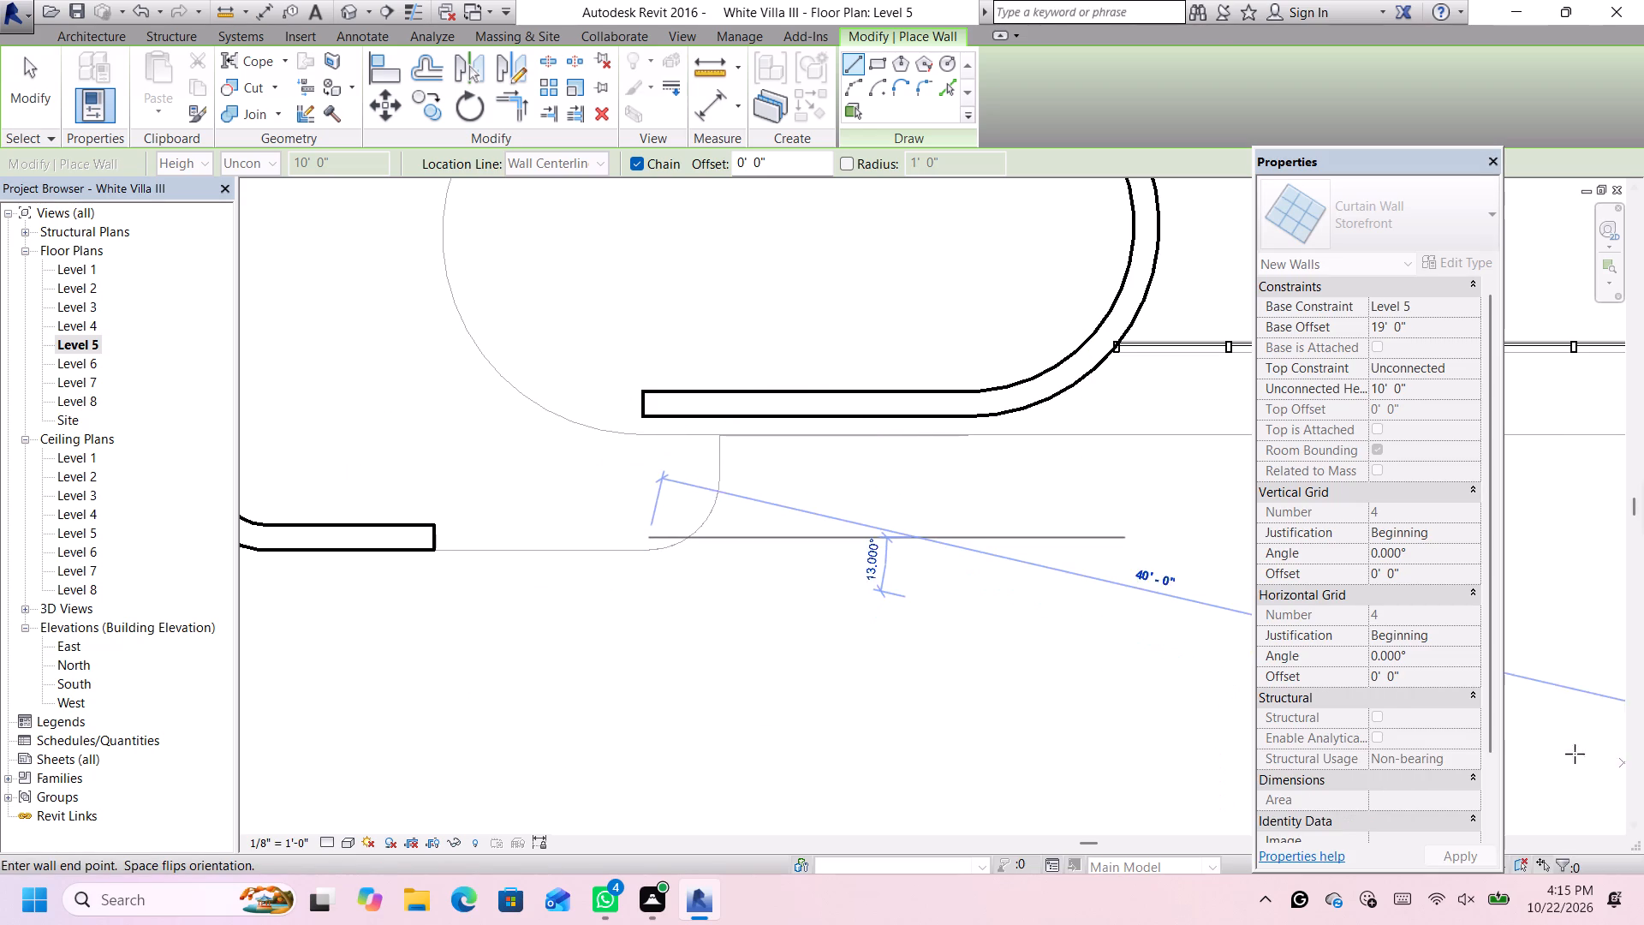
Continue the Storefront wall around the slab's rounded corner with a 90° arc spanning a 3' 0" chord.
left_click(851, 88)
scroll(706, 475, "up", 2)
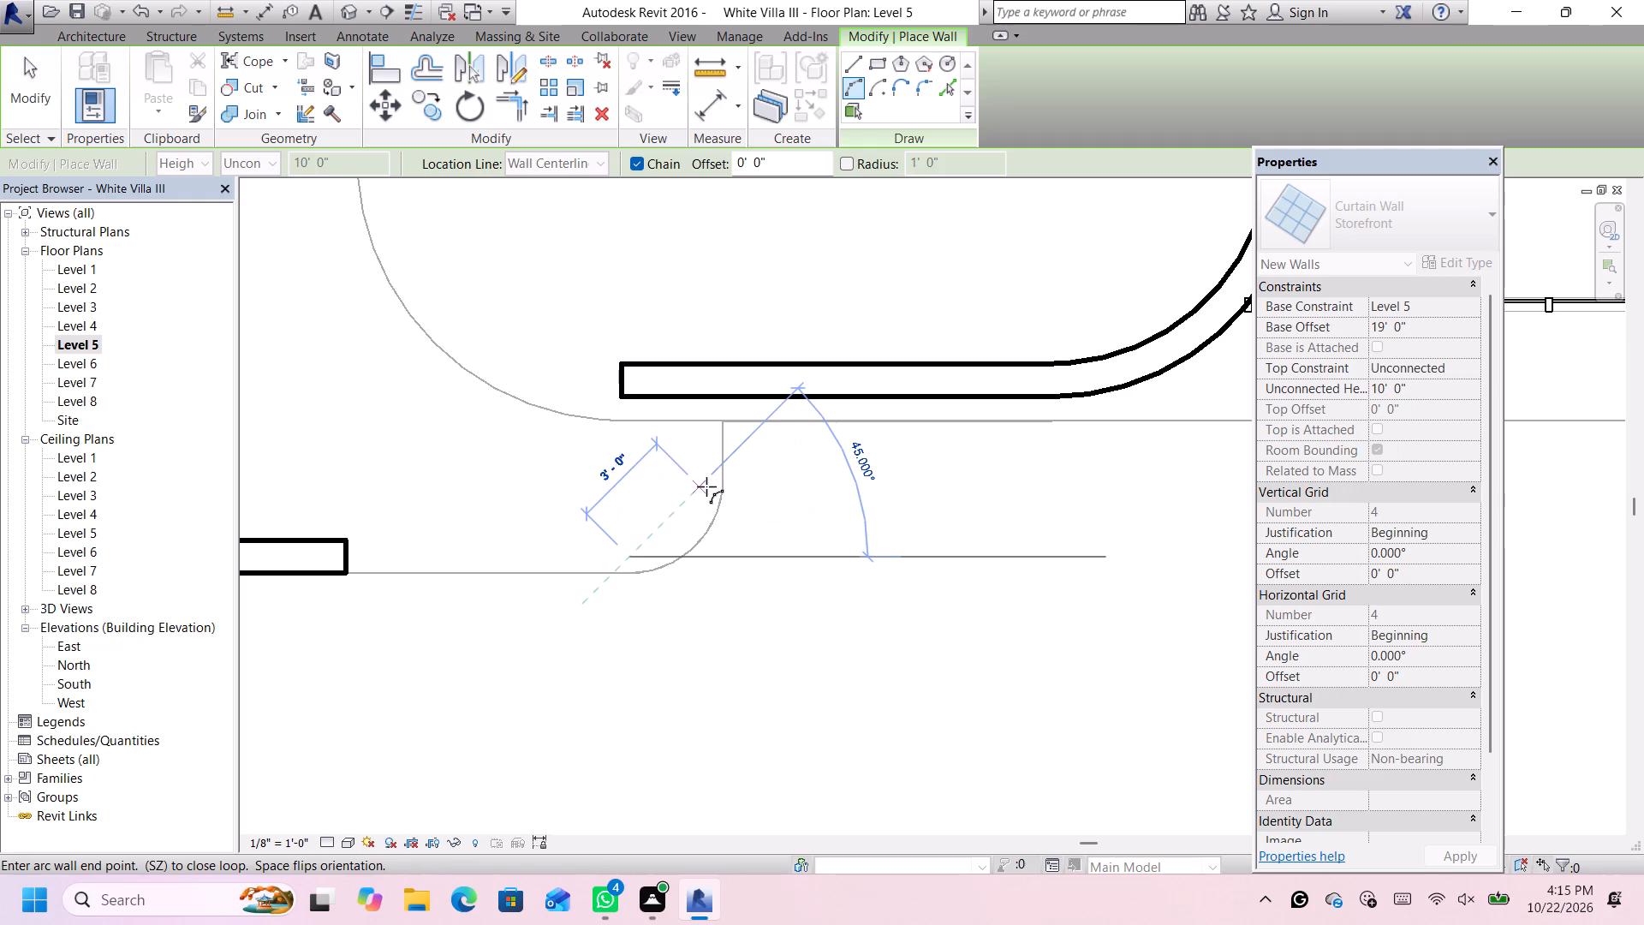
left_click(704, 488)
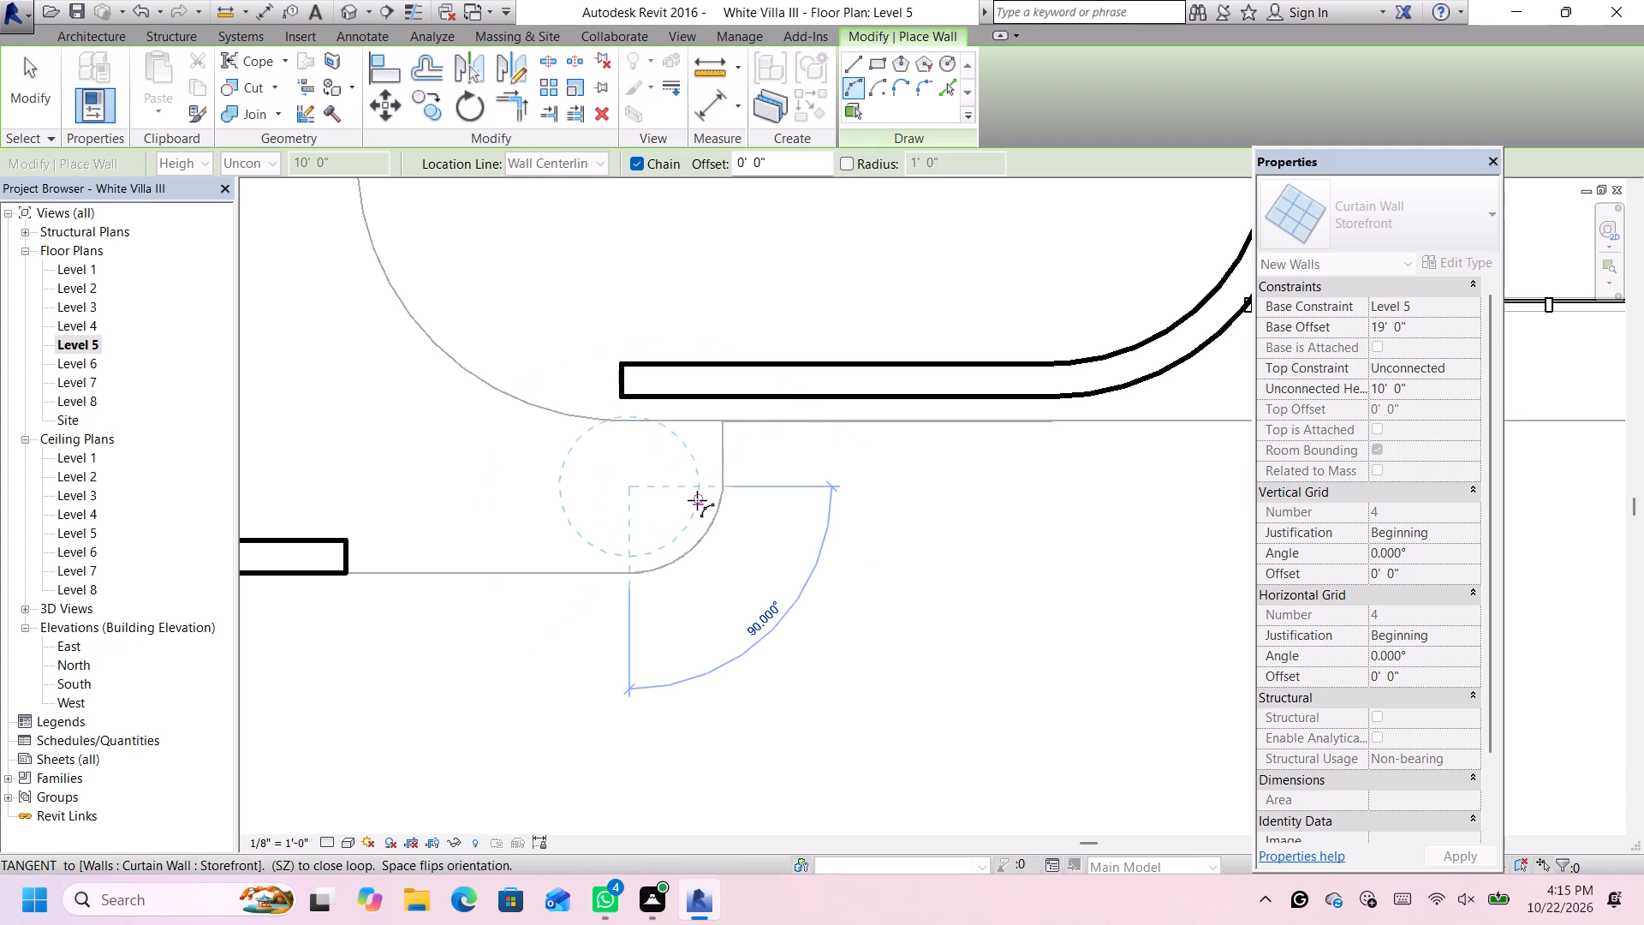
left_click(697, 500)
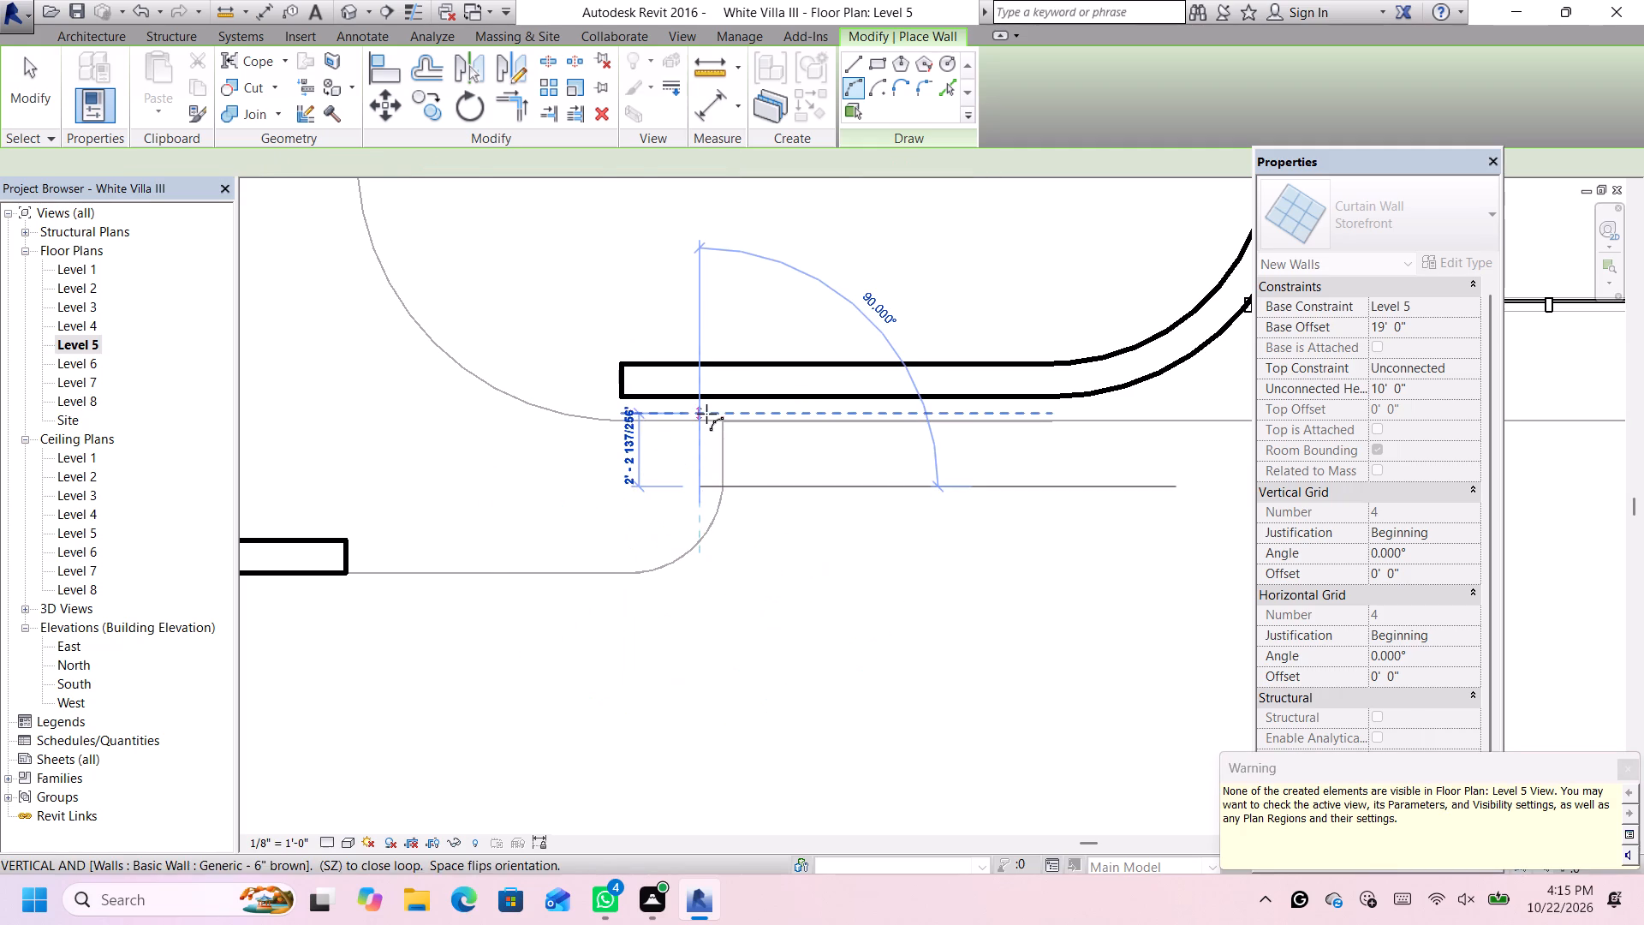
Finish the Storefront run with a straight segment about 1' 11 15/16" long from the arc to the floor edge, and return to 3D.
left_click(845, 61)
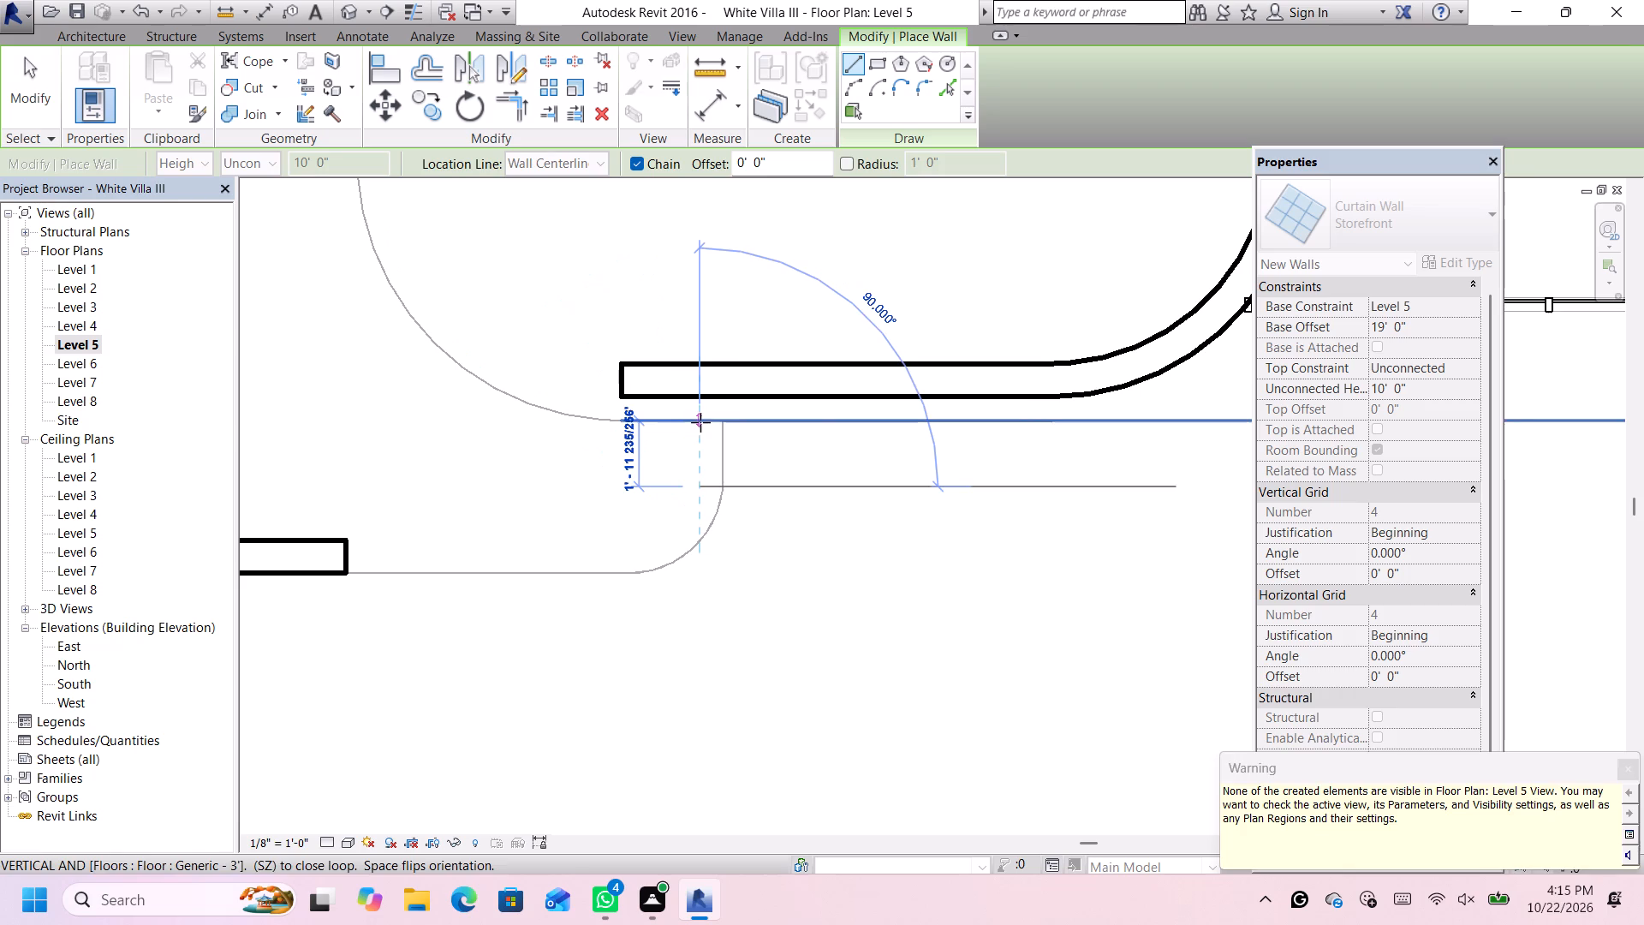
left_click(700, 422)
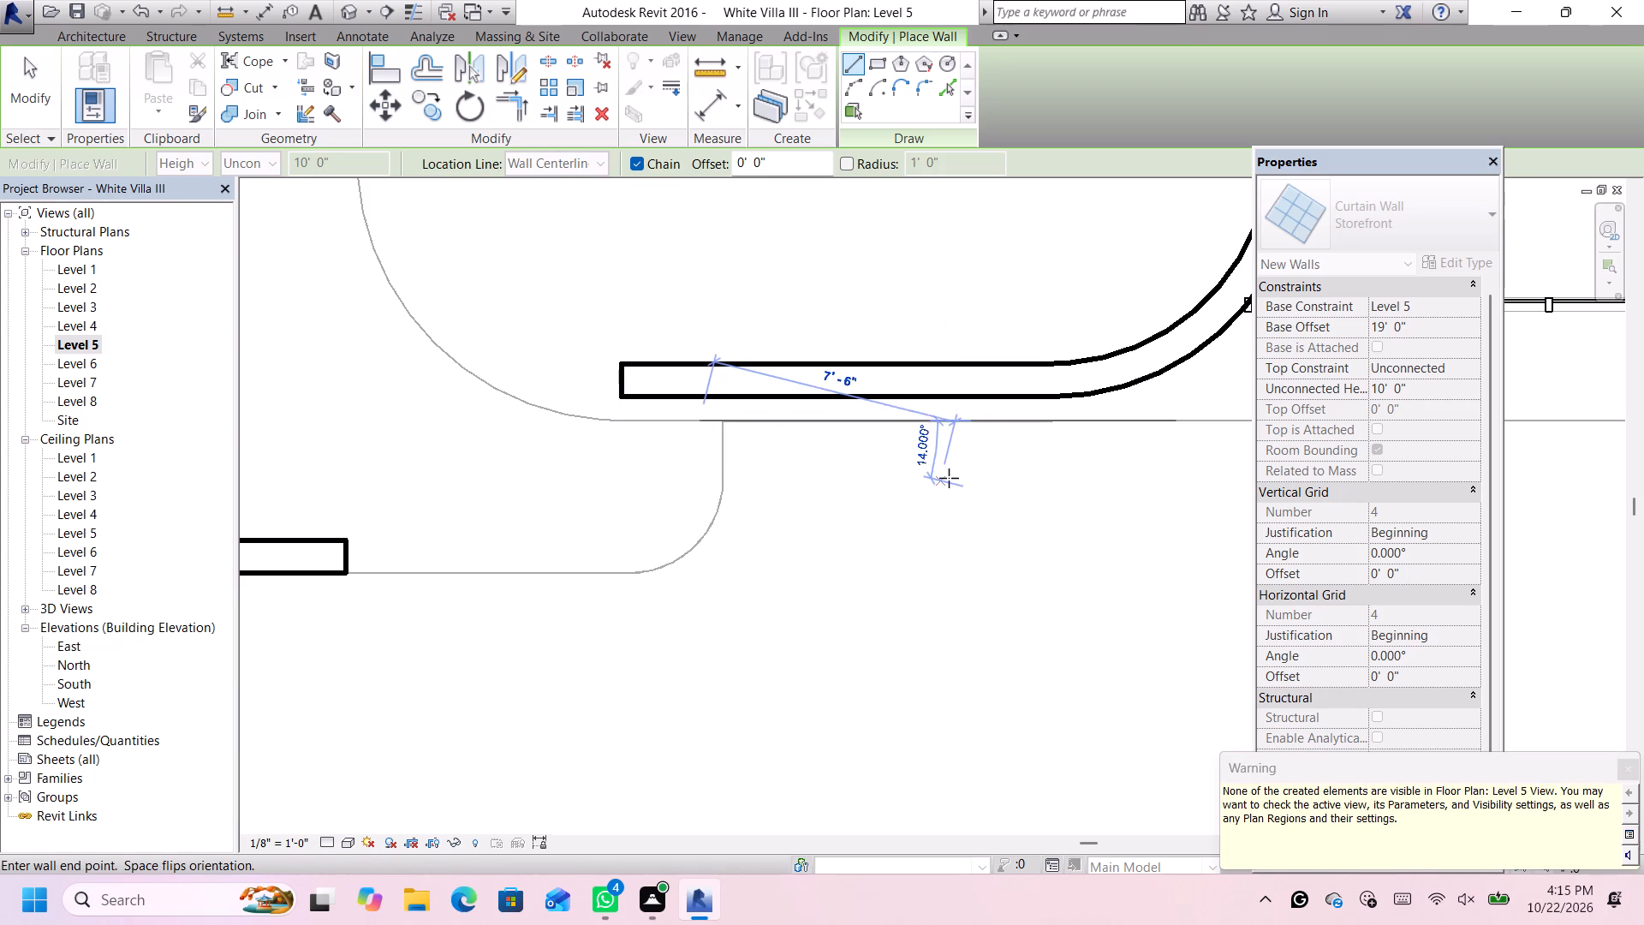
key("Escape")
key("Escape")
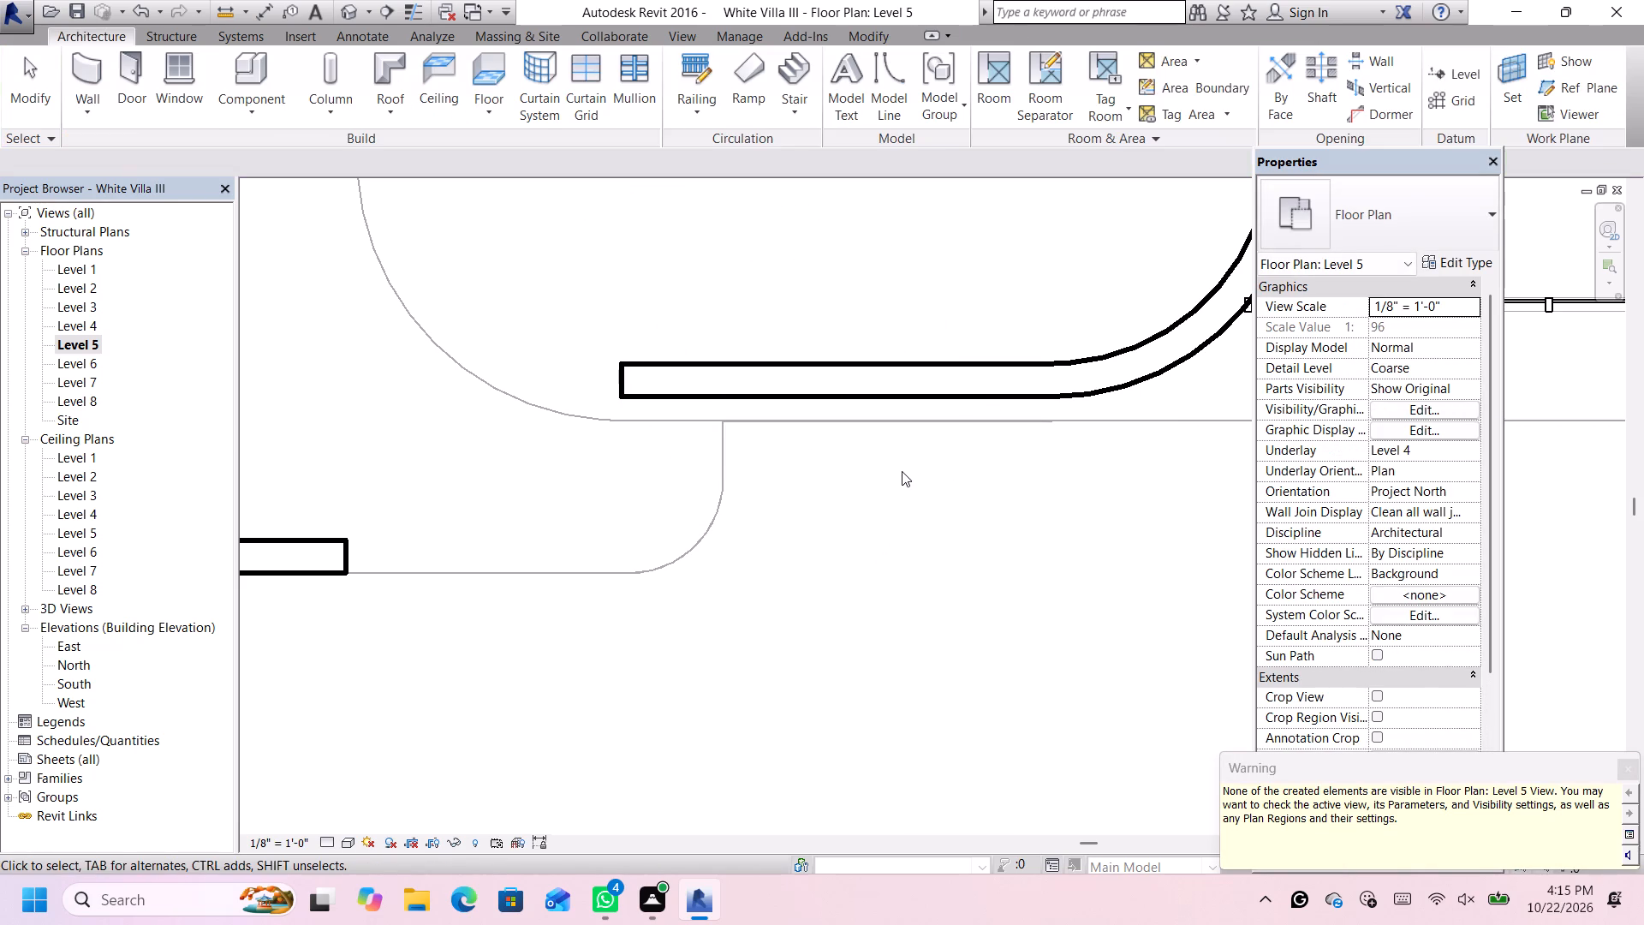
scroll(646, 197, "down", 2)
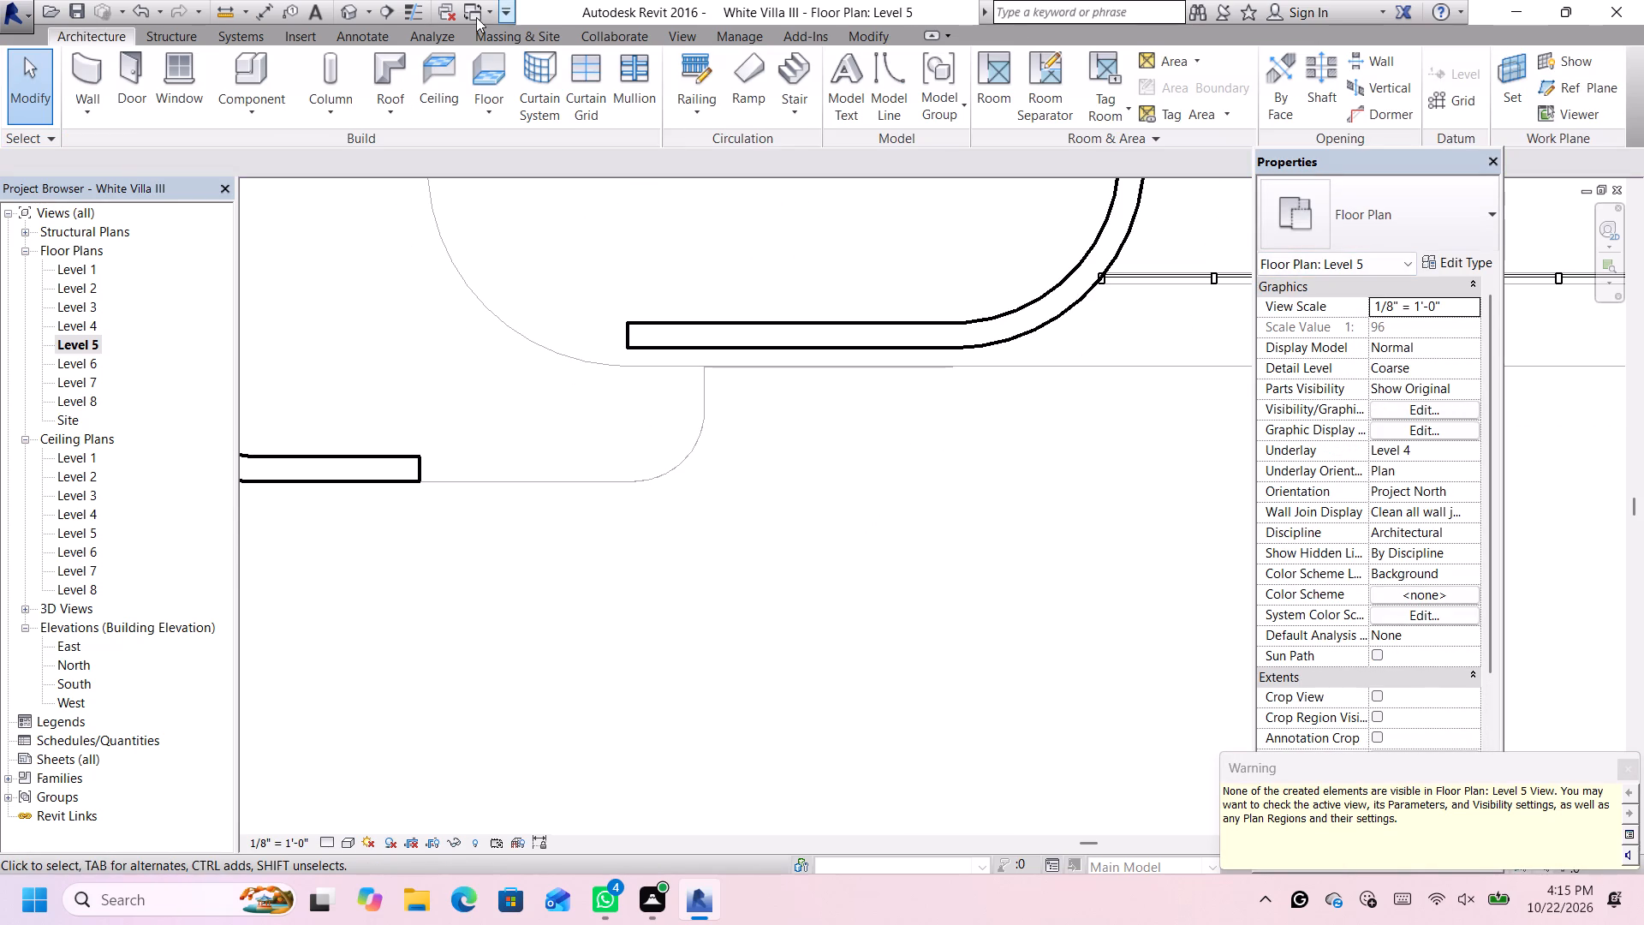
left_click(347, 10)
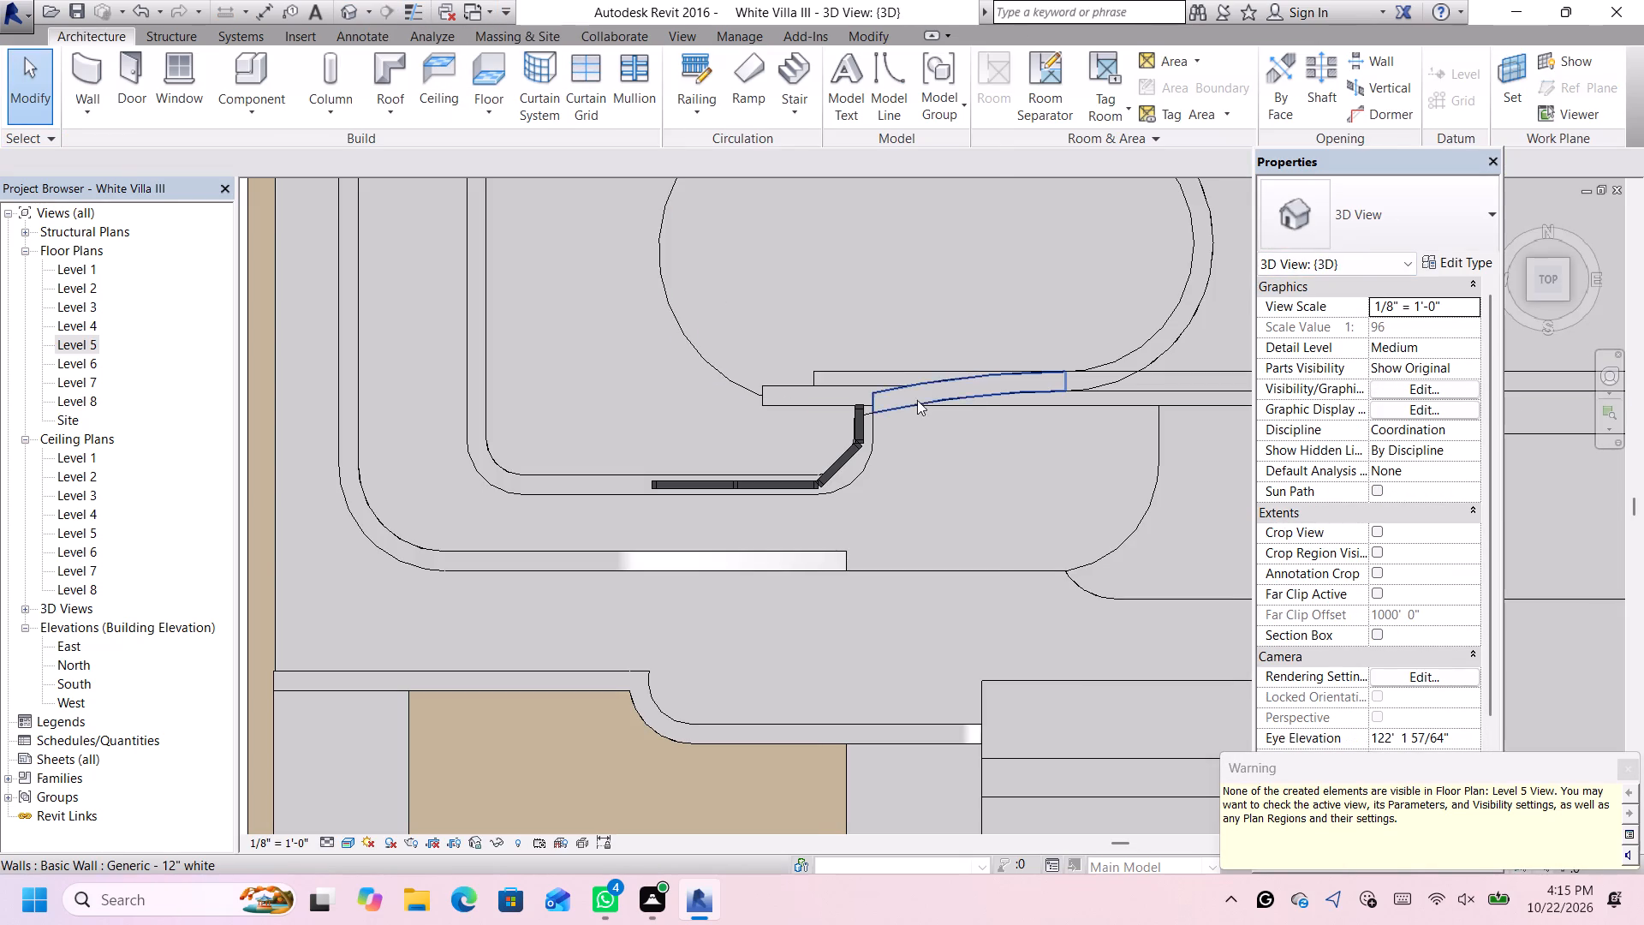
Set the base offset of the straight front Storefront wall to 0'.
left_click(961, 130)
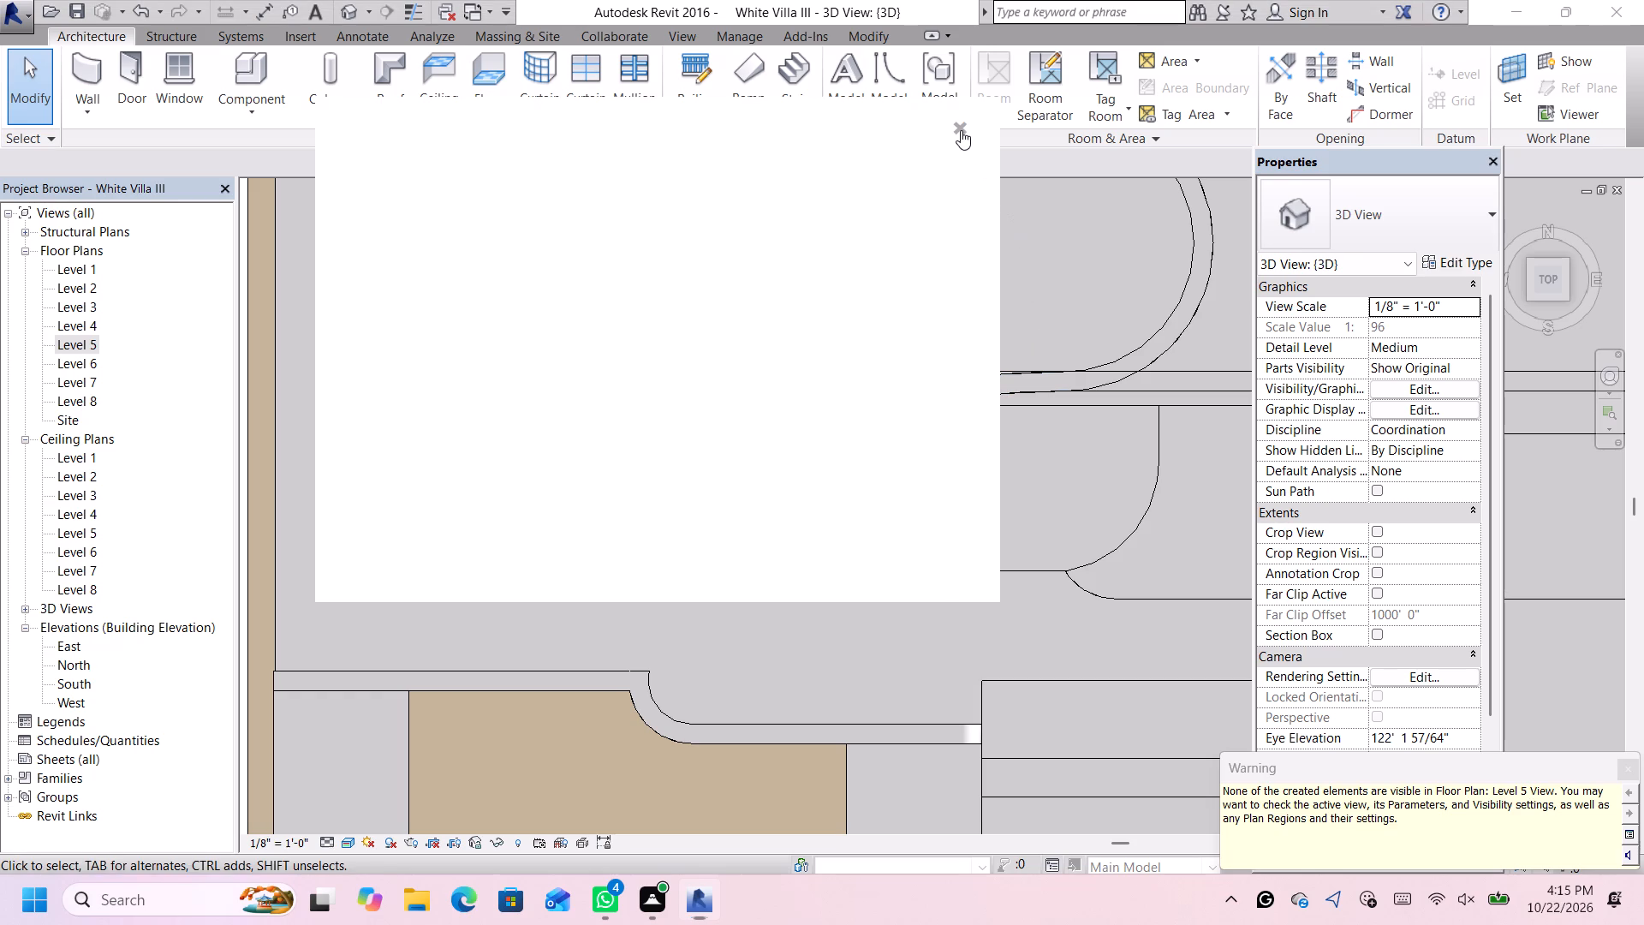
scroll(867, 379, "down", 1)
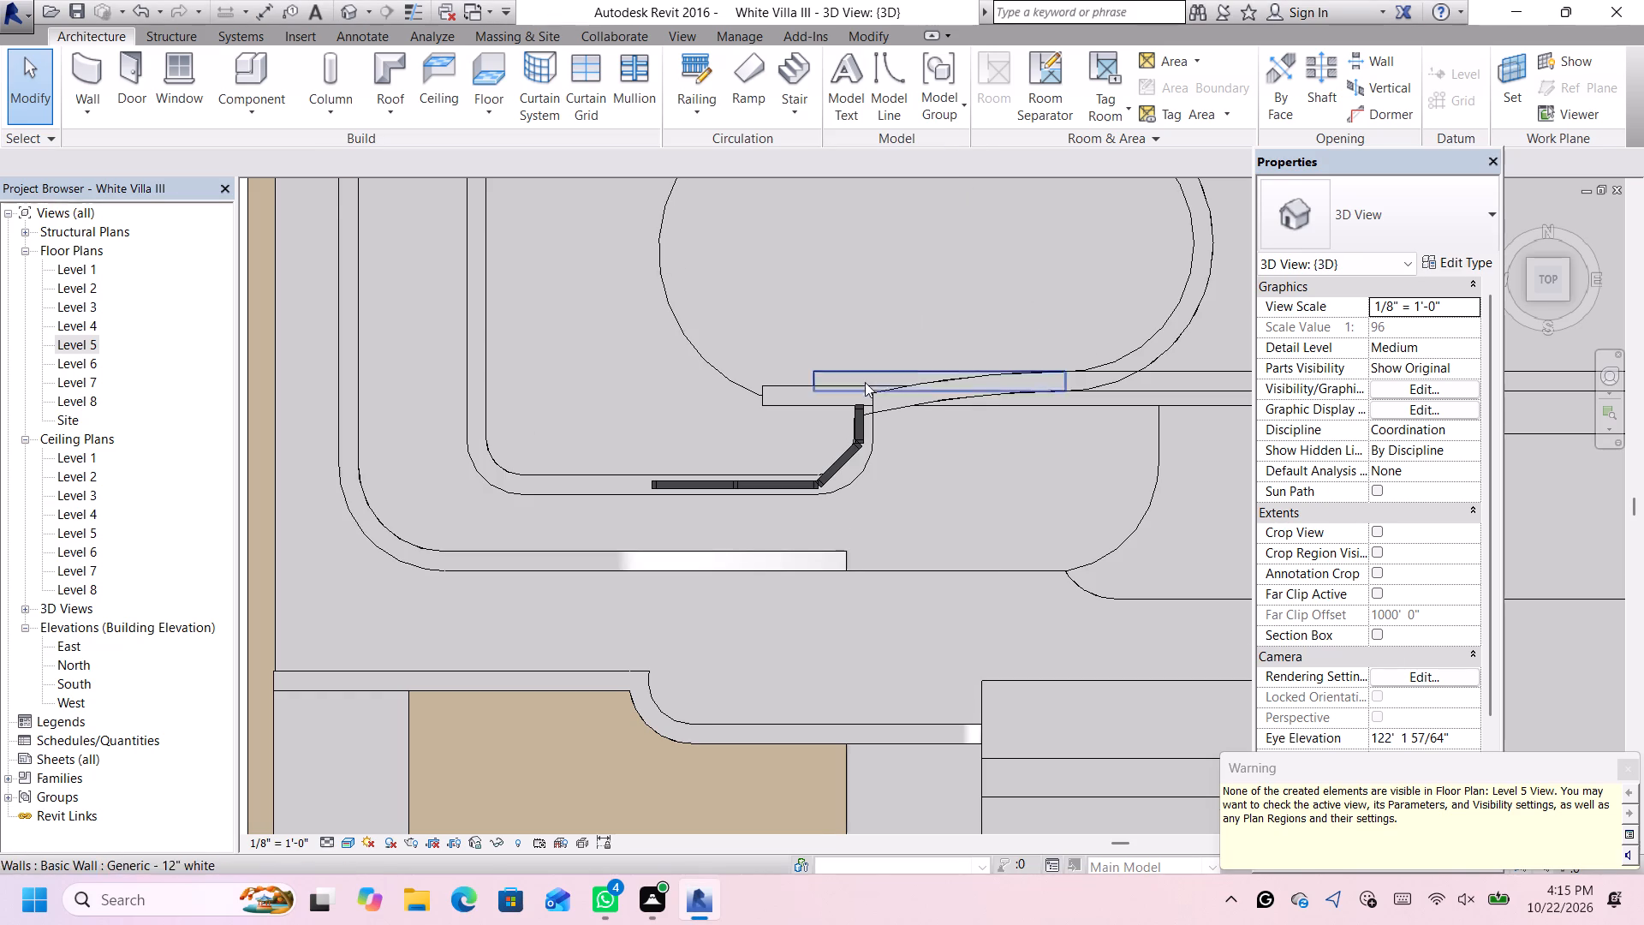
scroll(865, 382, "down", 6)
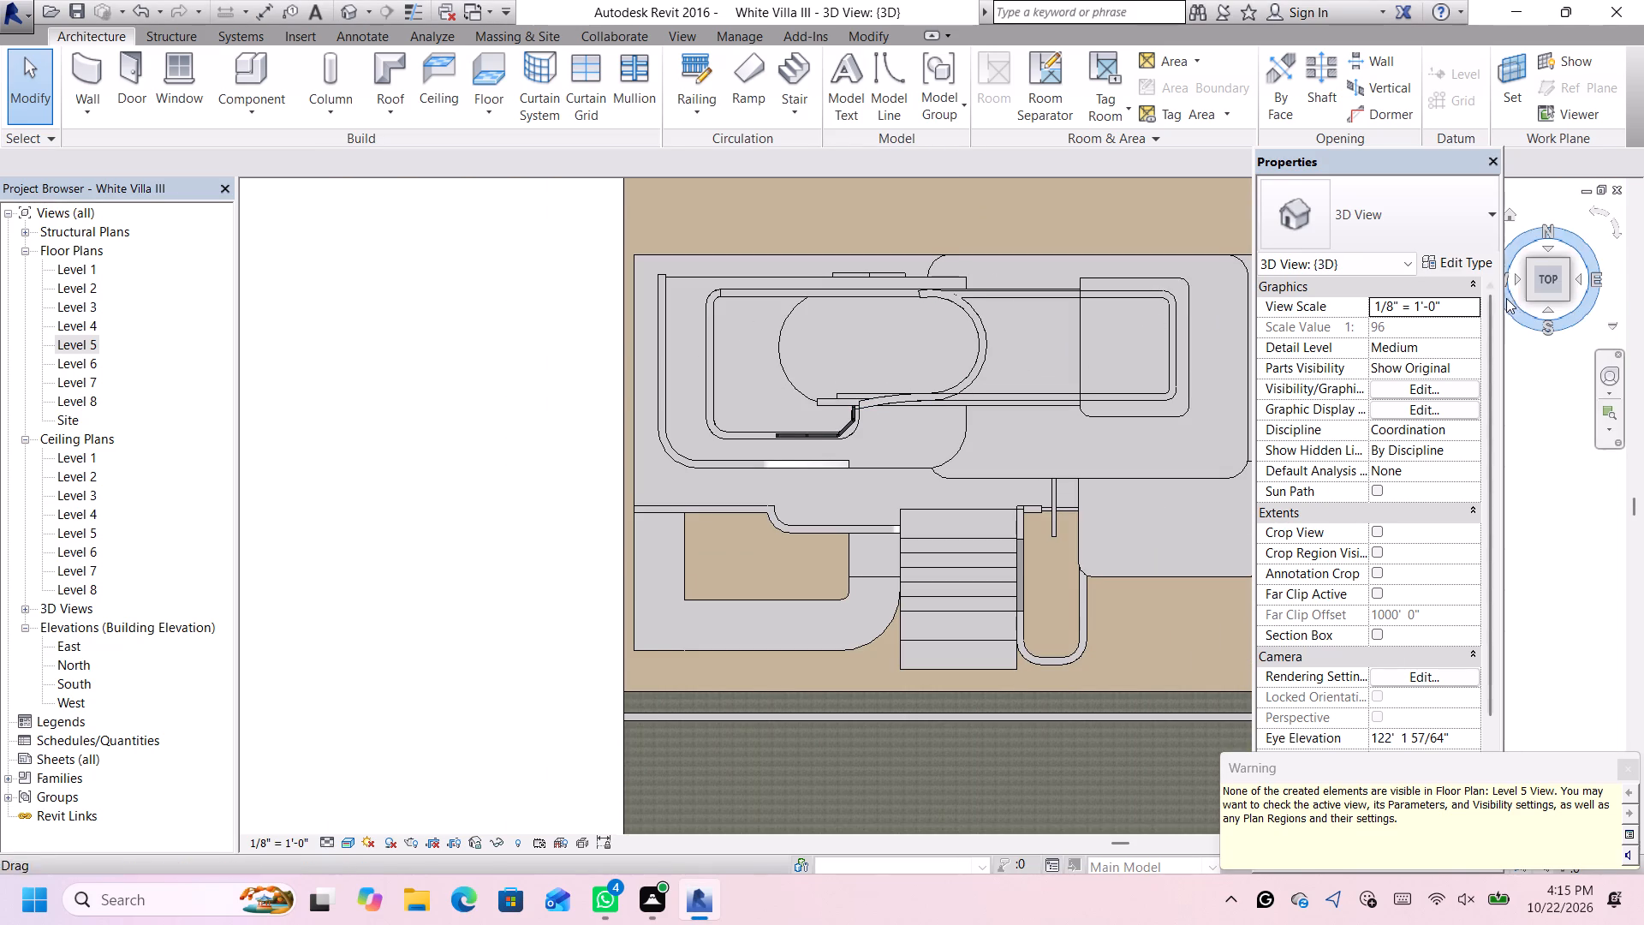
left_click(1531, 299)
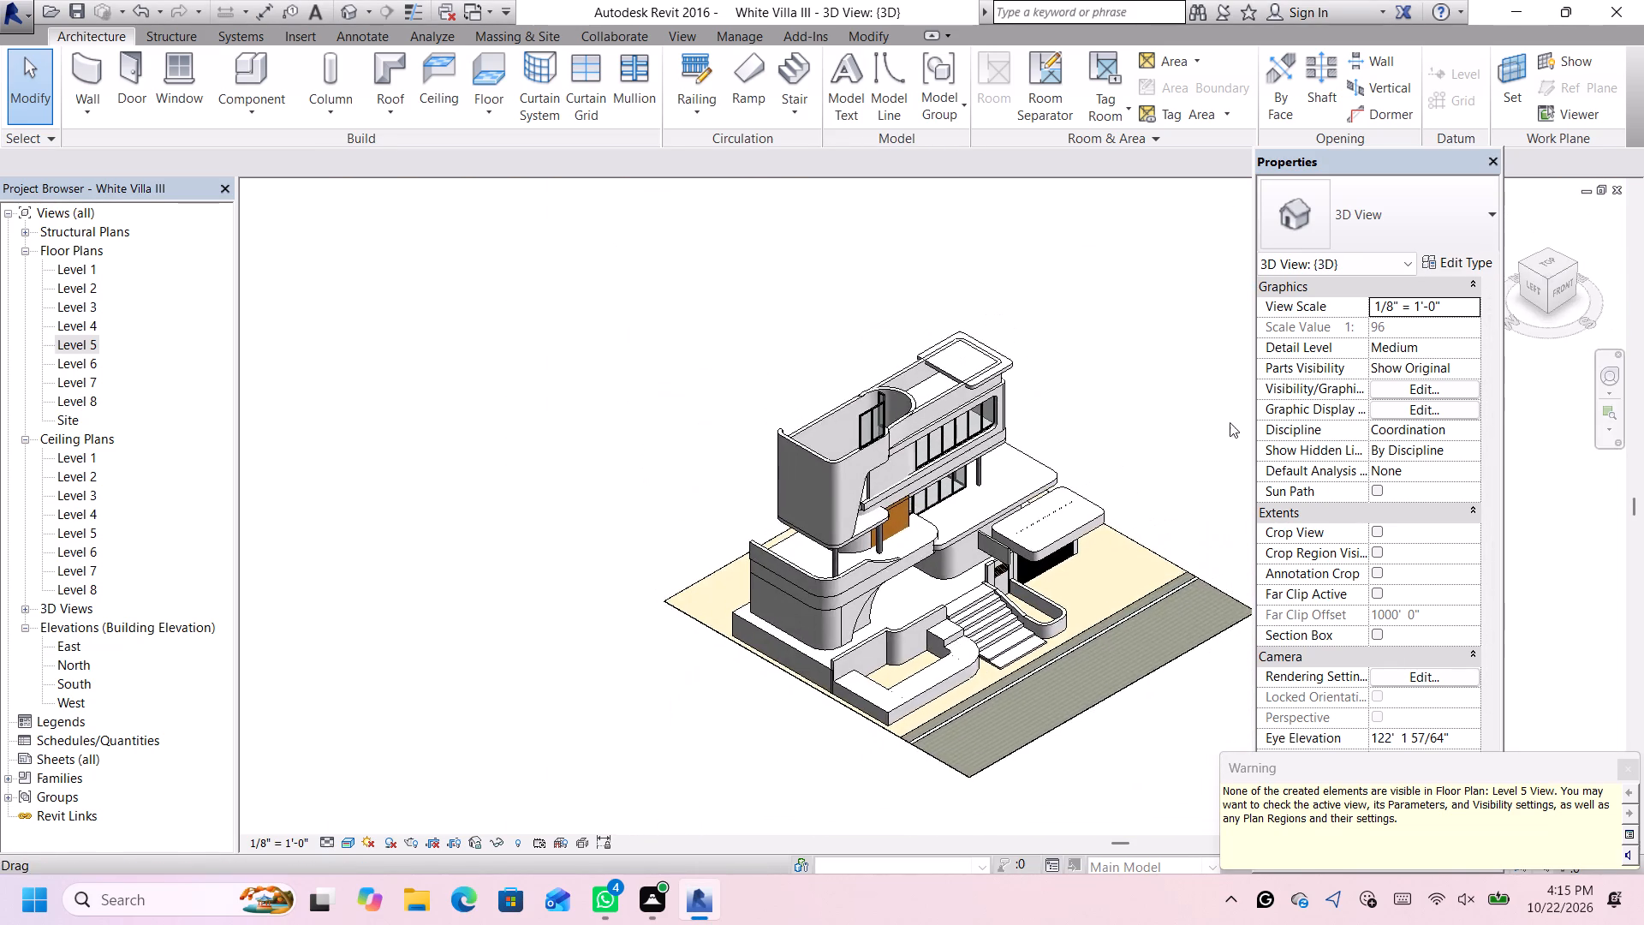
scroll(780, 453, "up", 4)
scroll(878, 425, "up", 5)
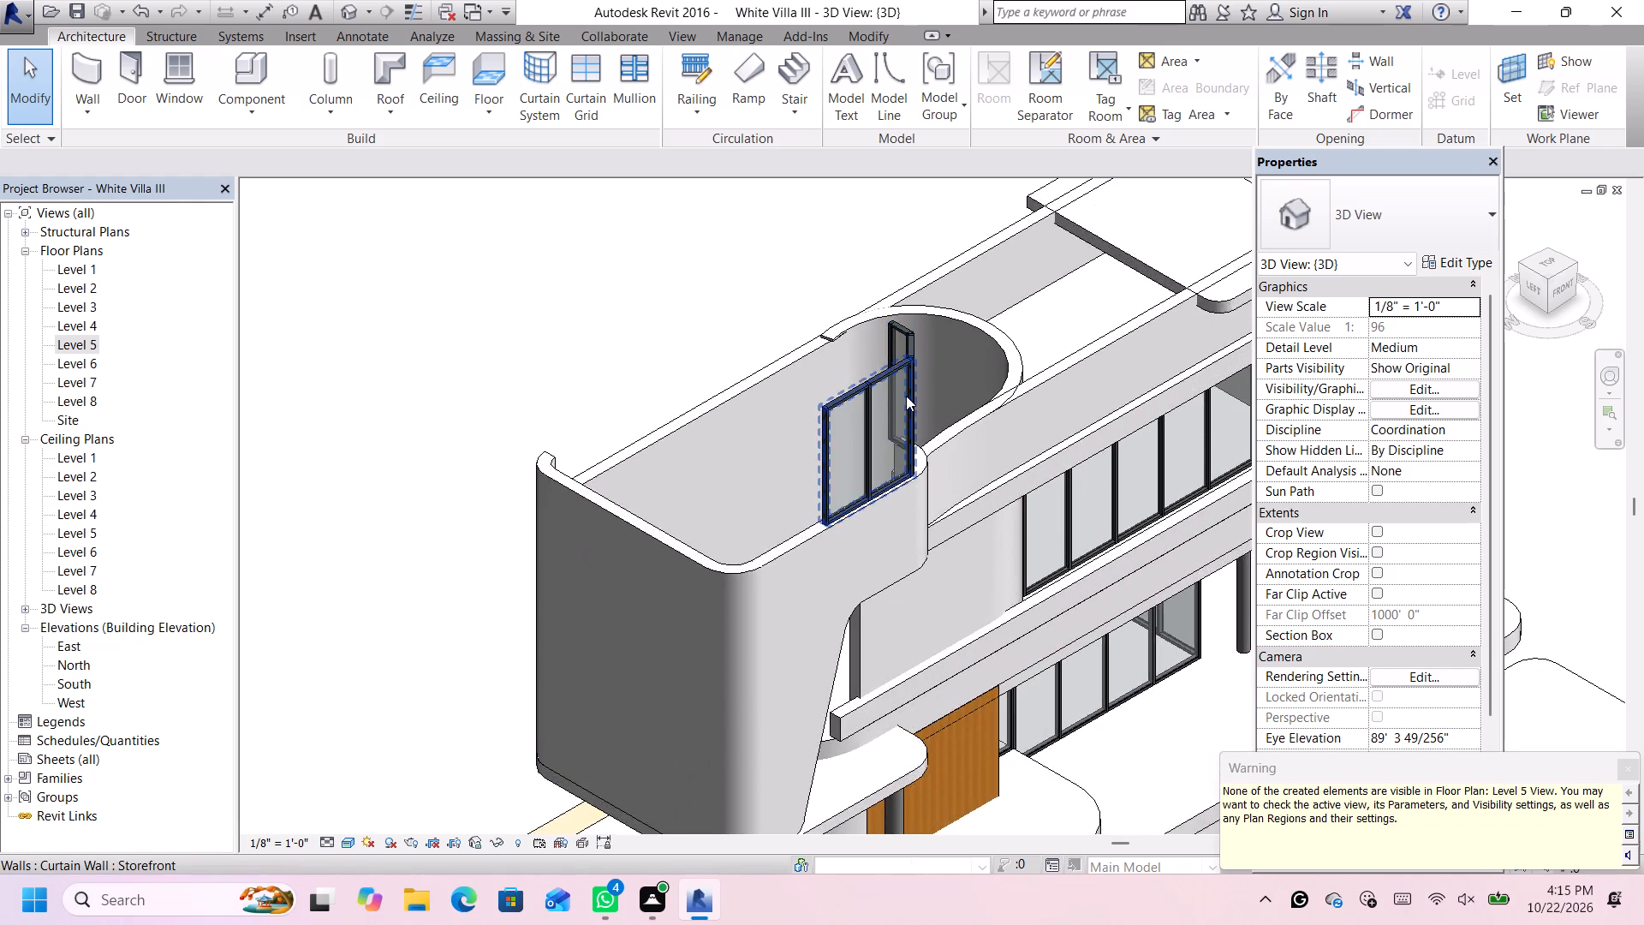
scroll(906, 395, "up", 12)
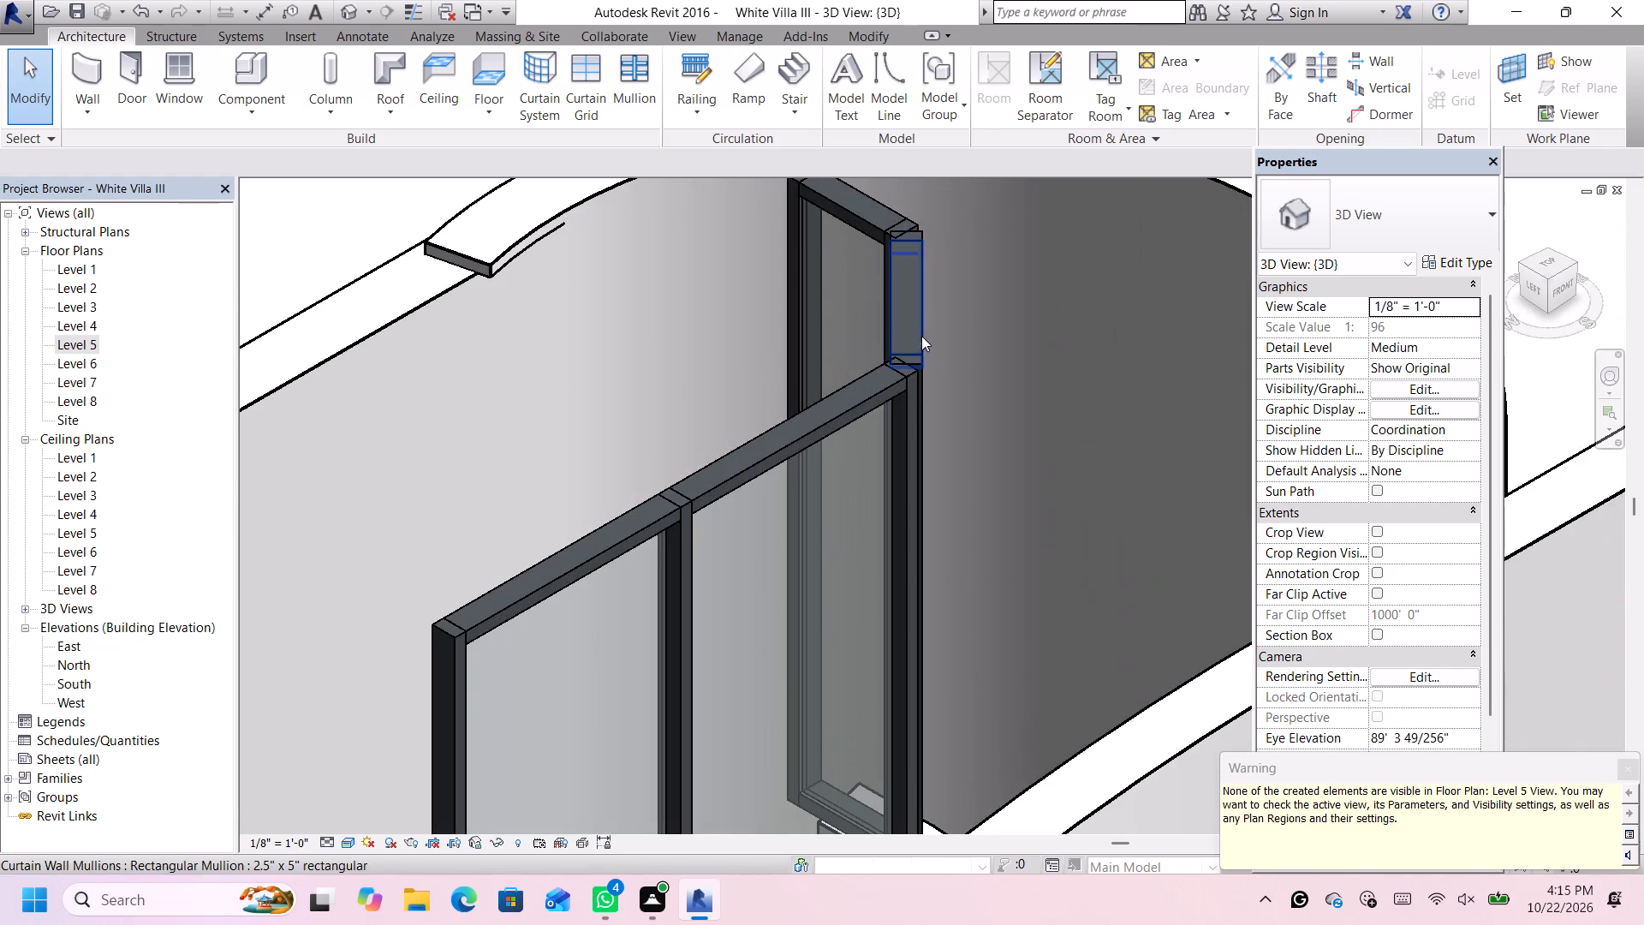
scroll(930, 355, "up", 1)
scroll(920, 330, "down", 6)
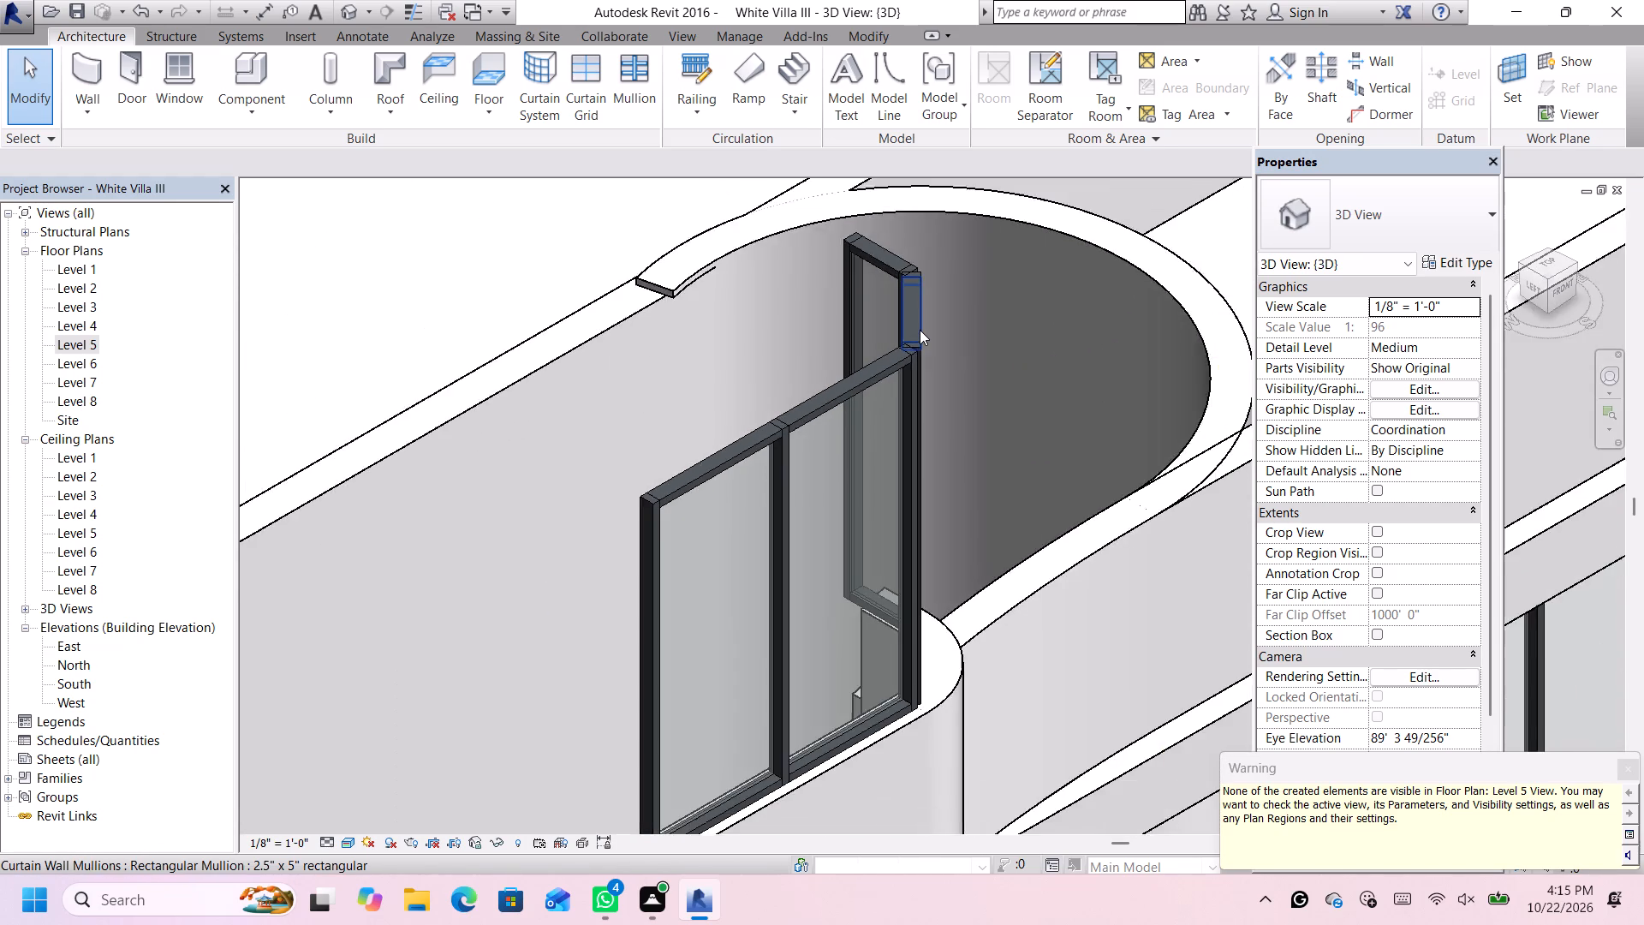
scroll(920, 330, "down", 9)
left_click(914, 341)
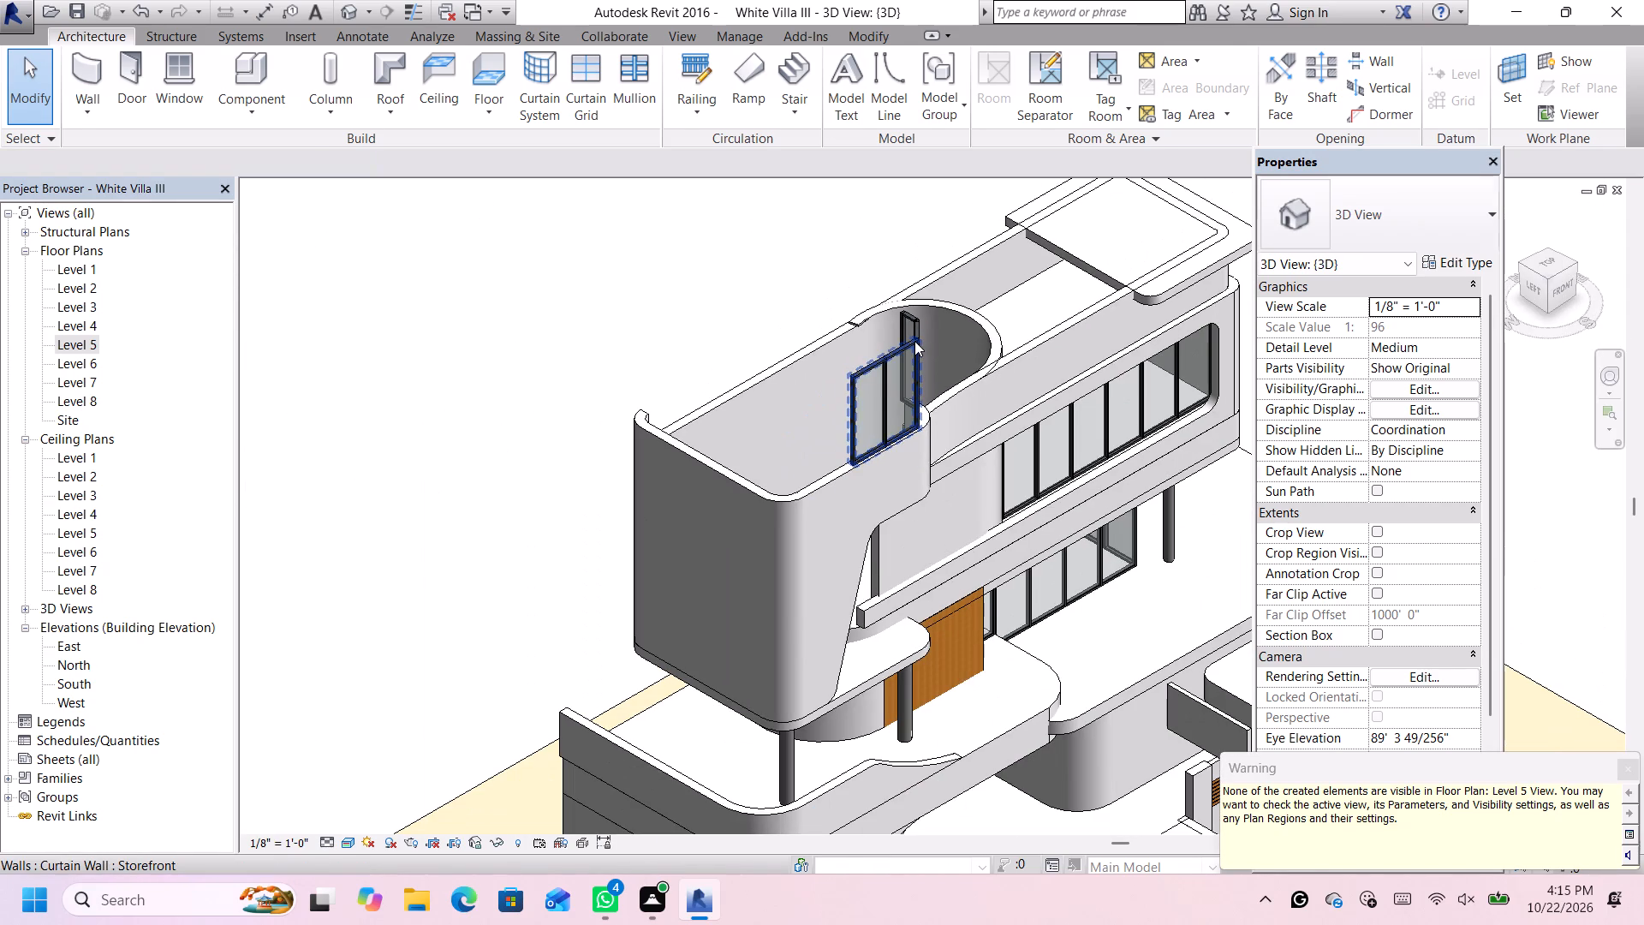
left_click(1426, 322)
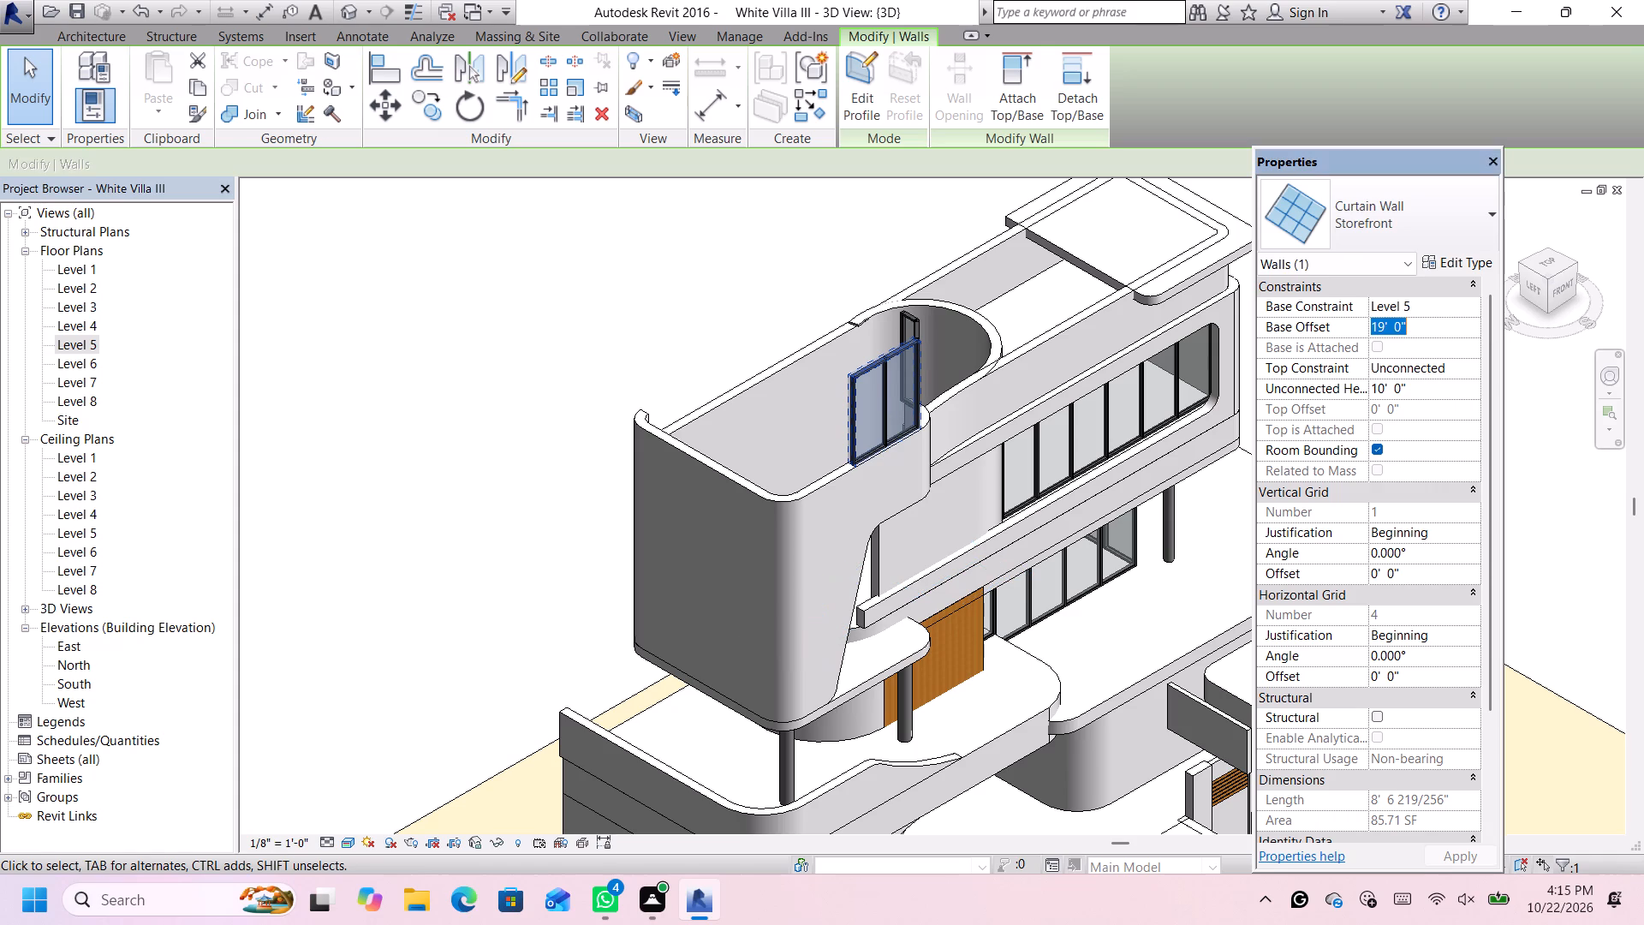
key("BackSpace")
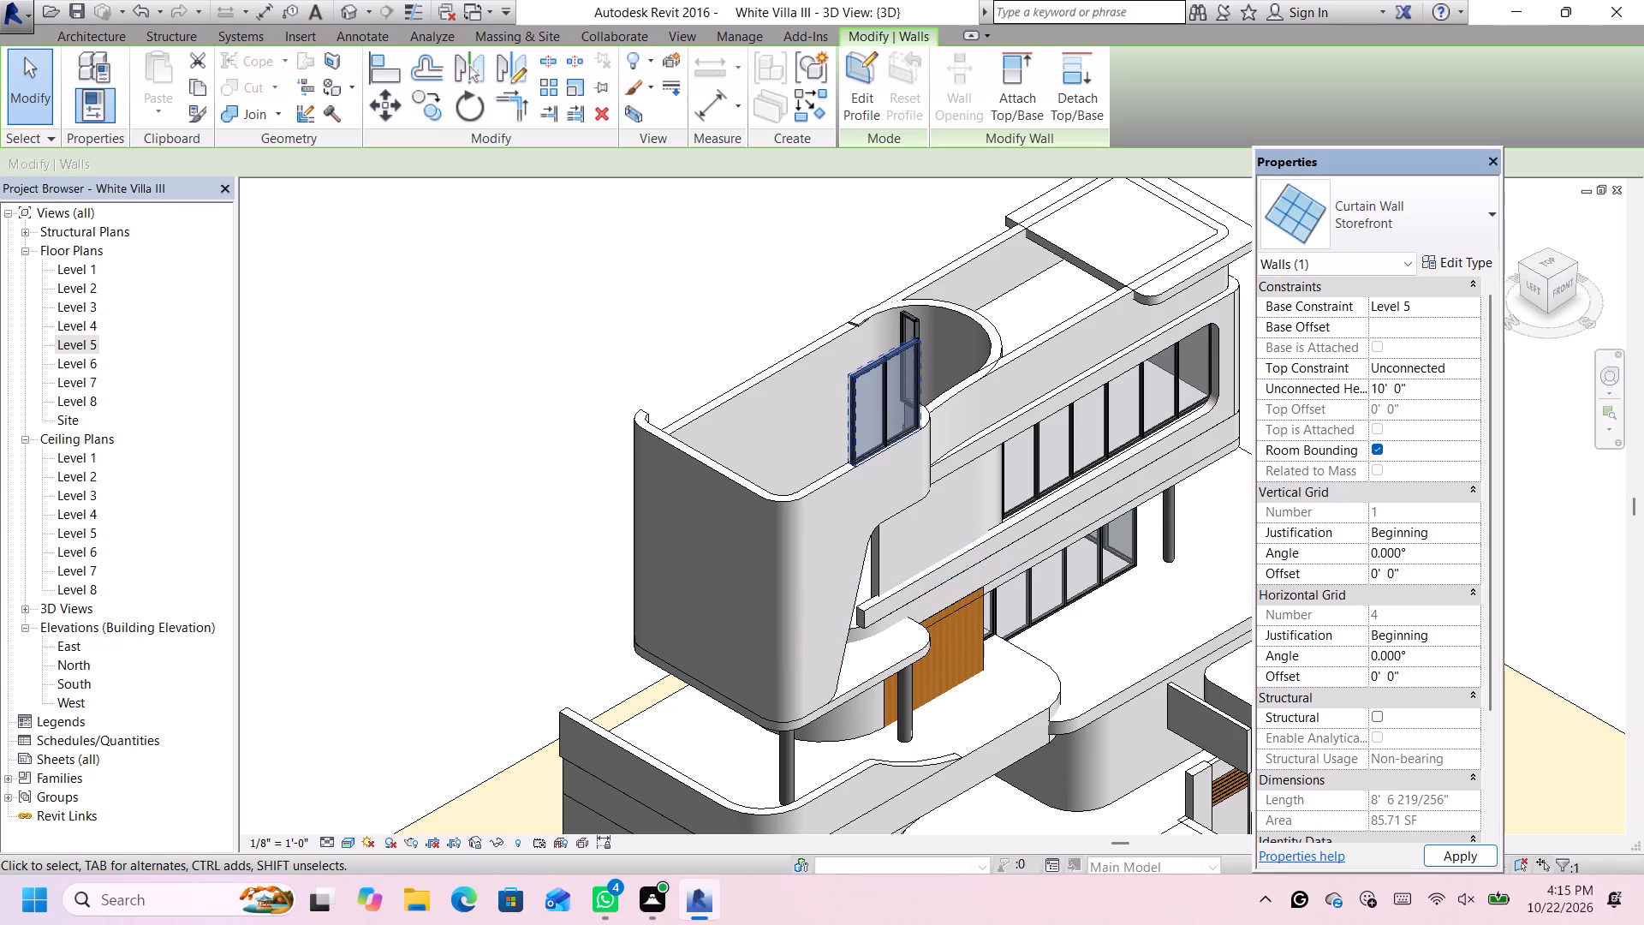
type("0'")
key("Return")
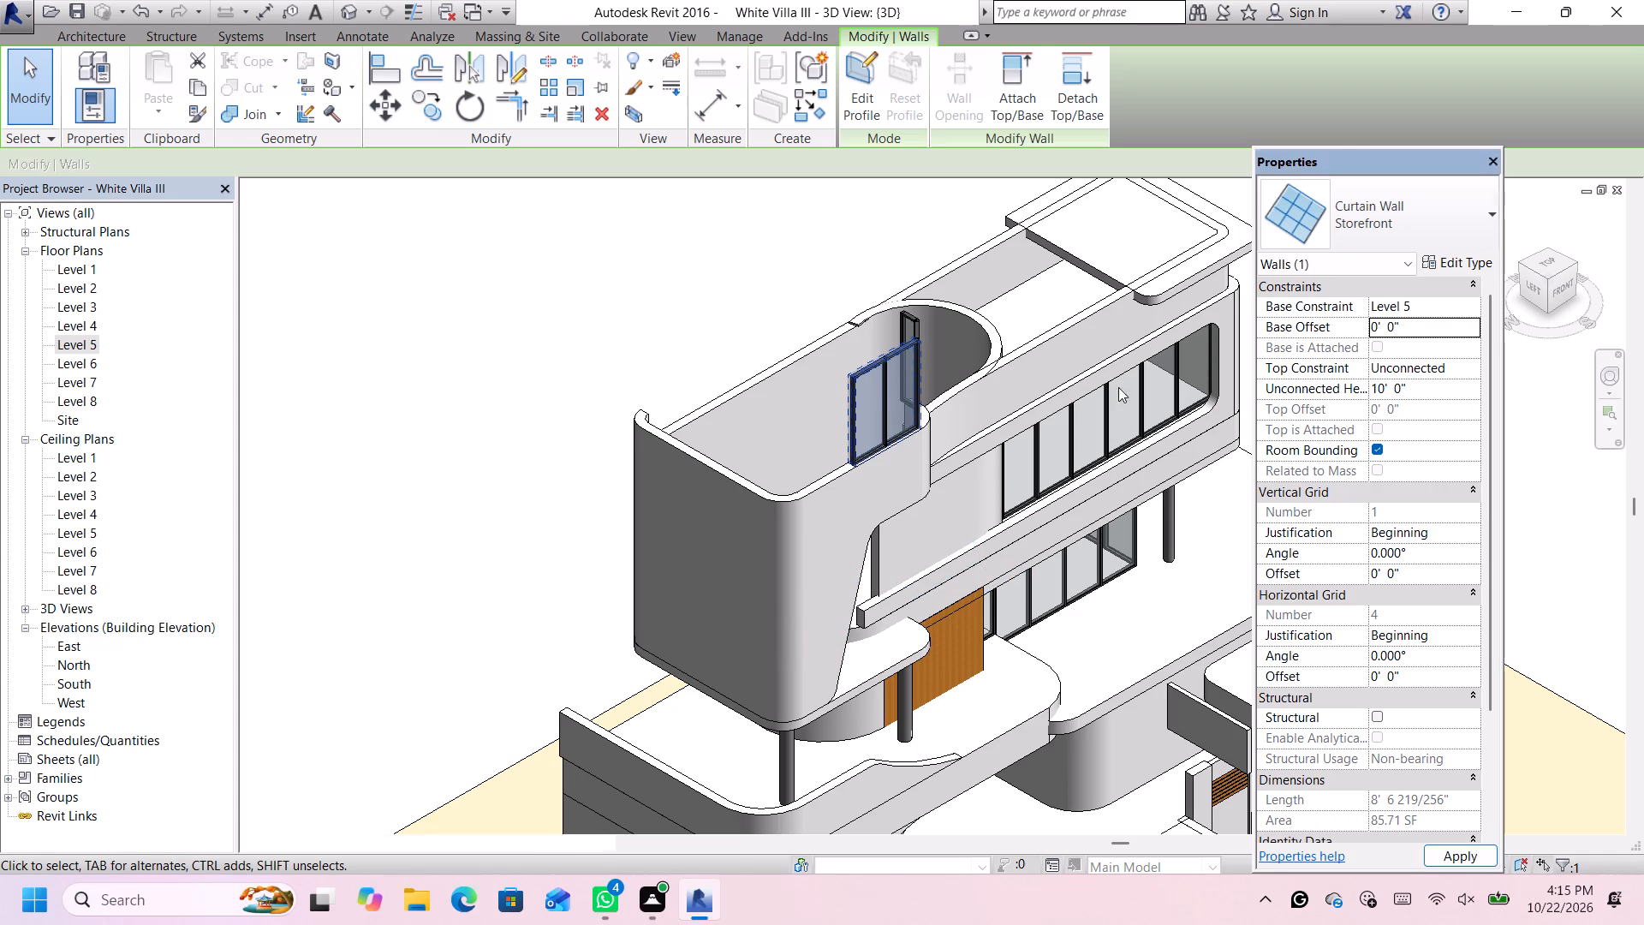
Rebase the straight front Storefront wall on Level 4 with a base offset of 6'.
scroll(873, 609, "up", 4)
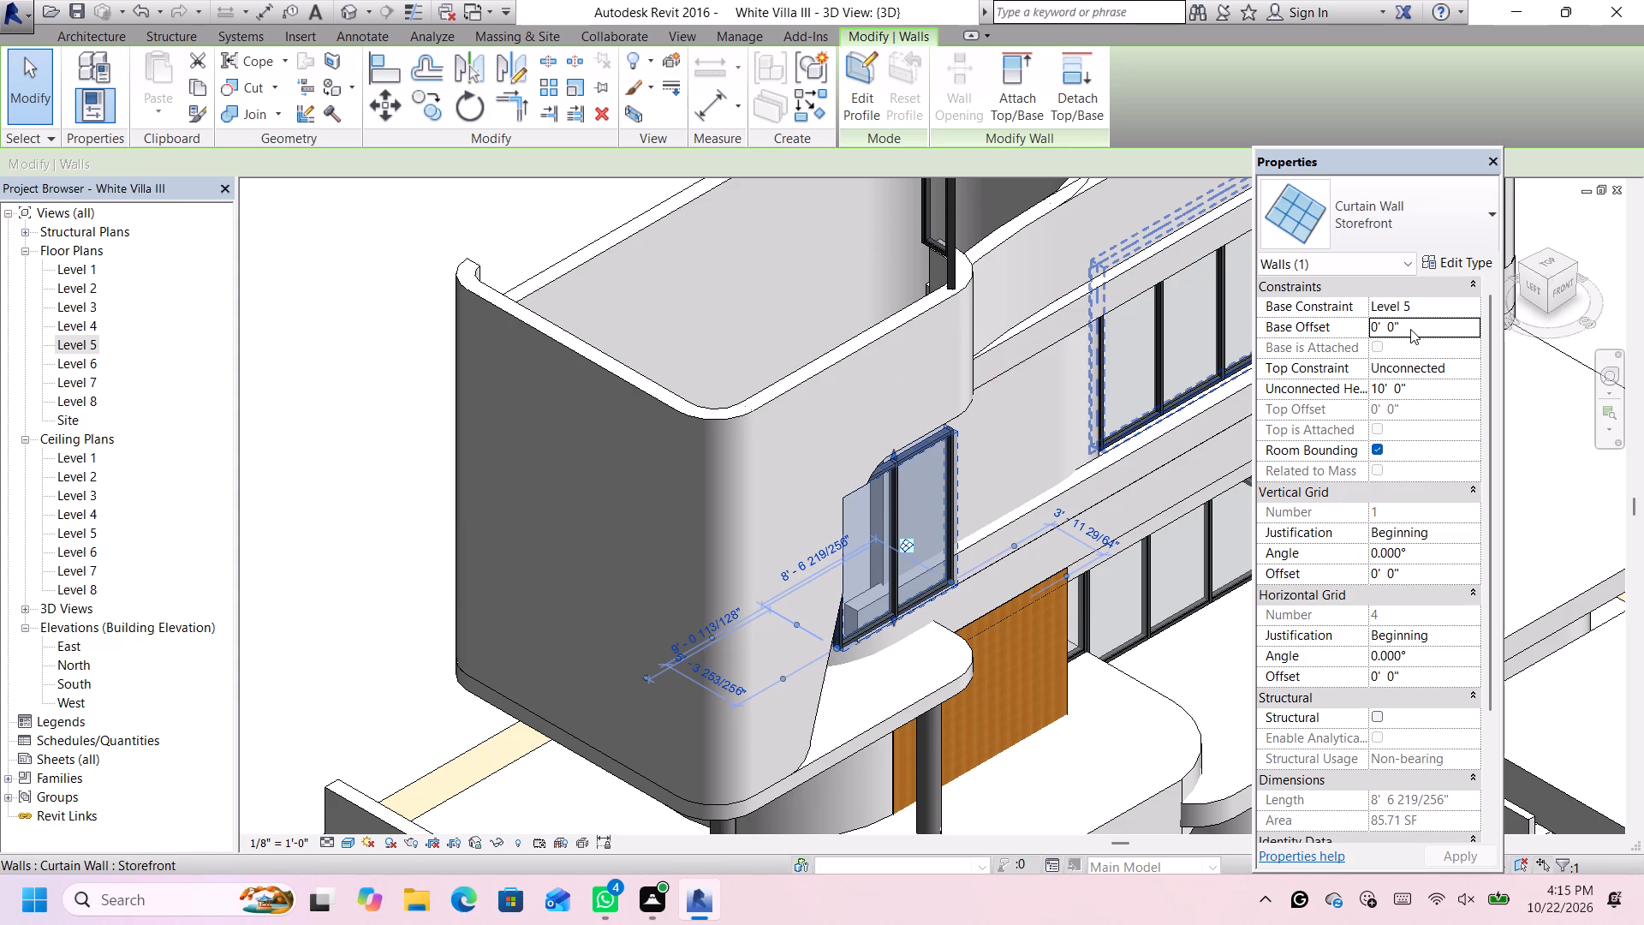
left_click(1436, 307)
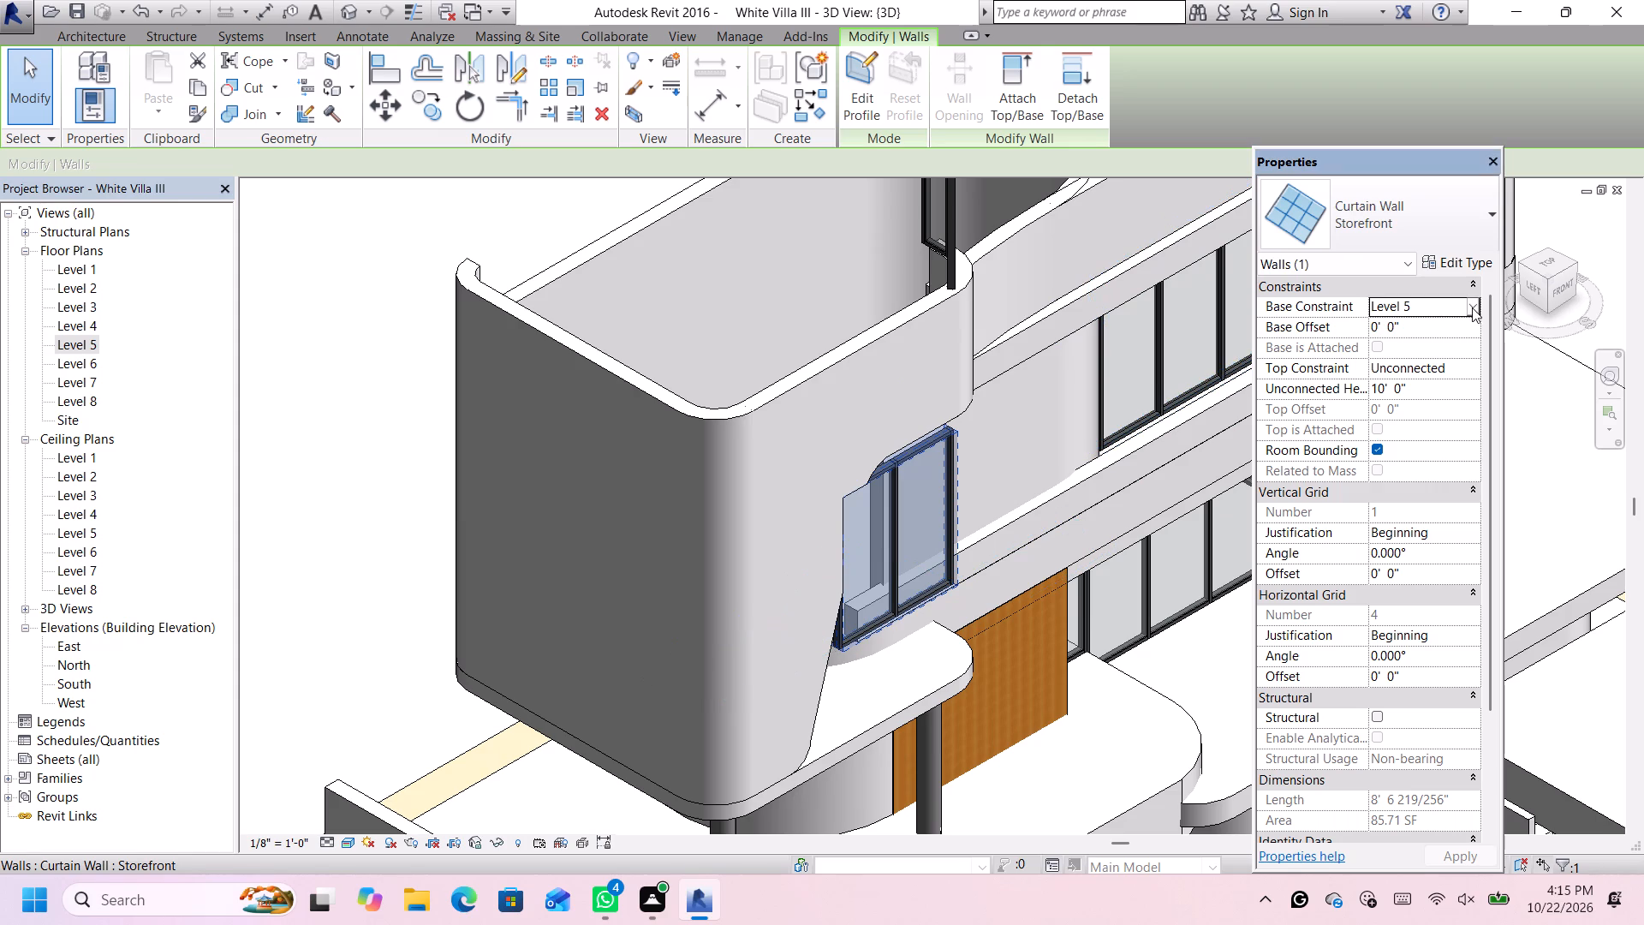
left_click(1472, 307)
left_click(1418, 356)
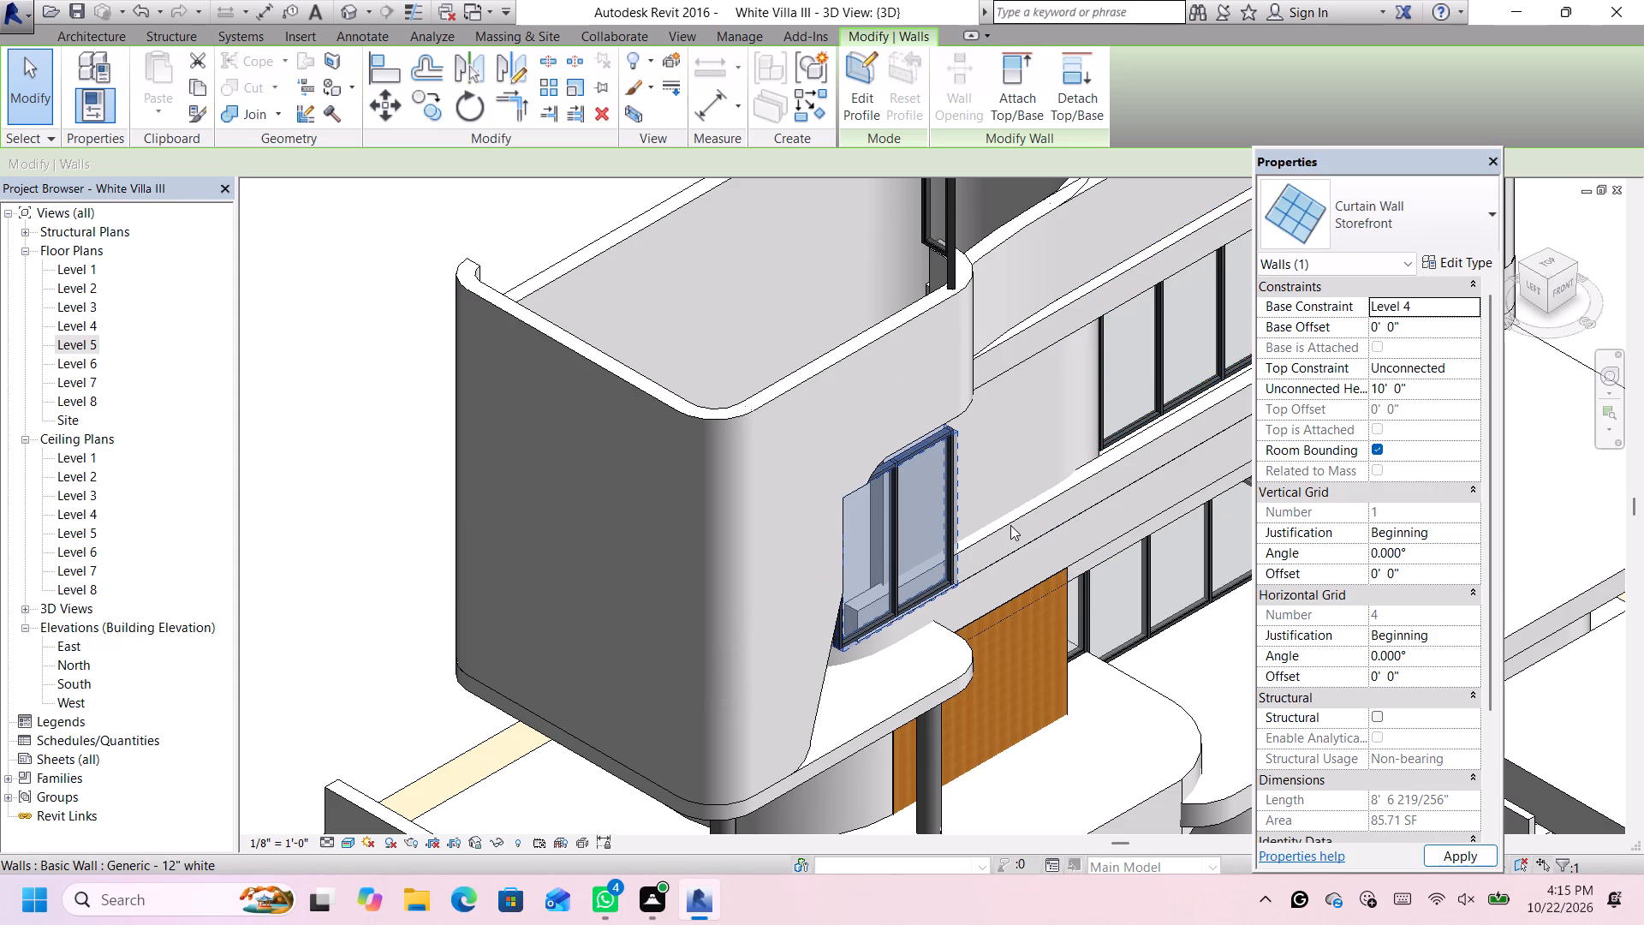
left_click(1435, 326)
key("BackSpace")
key("6")
key("apostrophe")
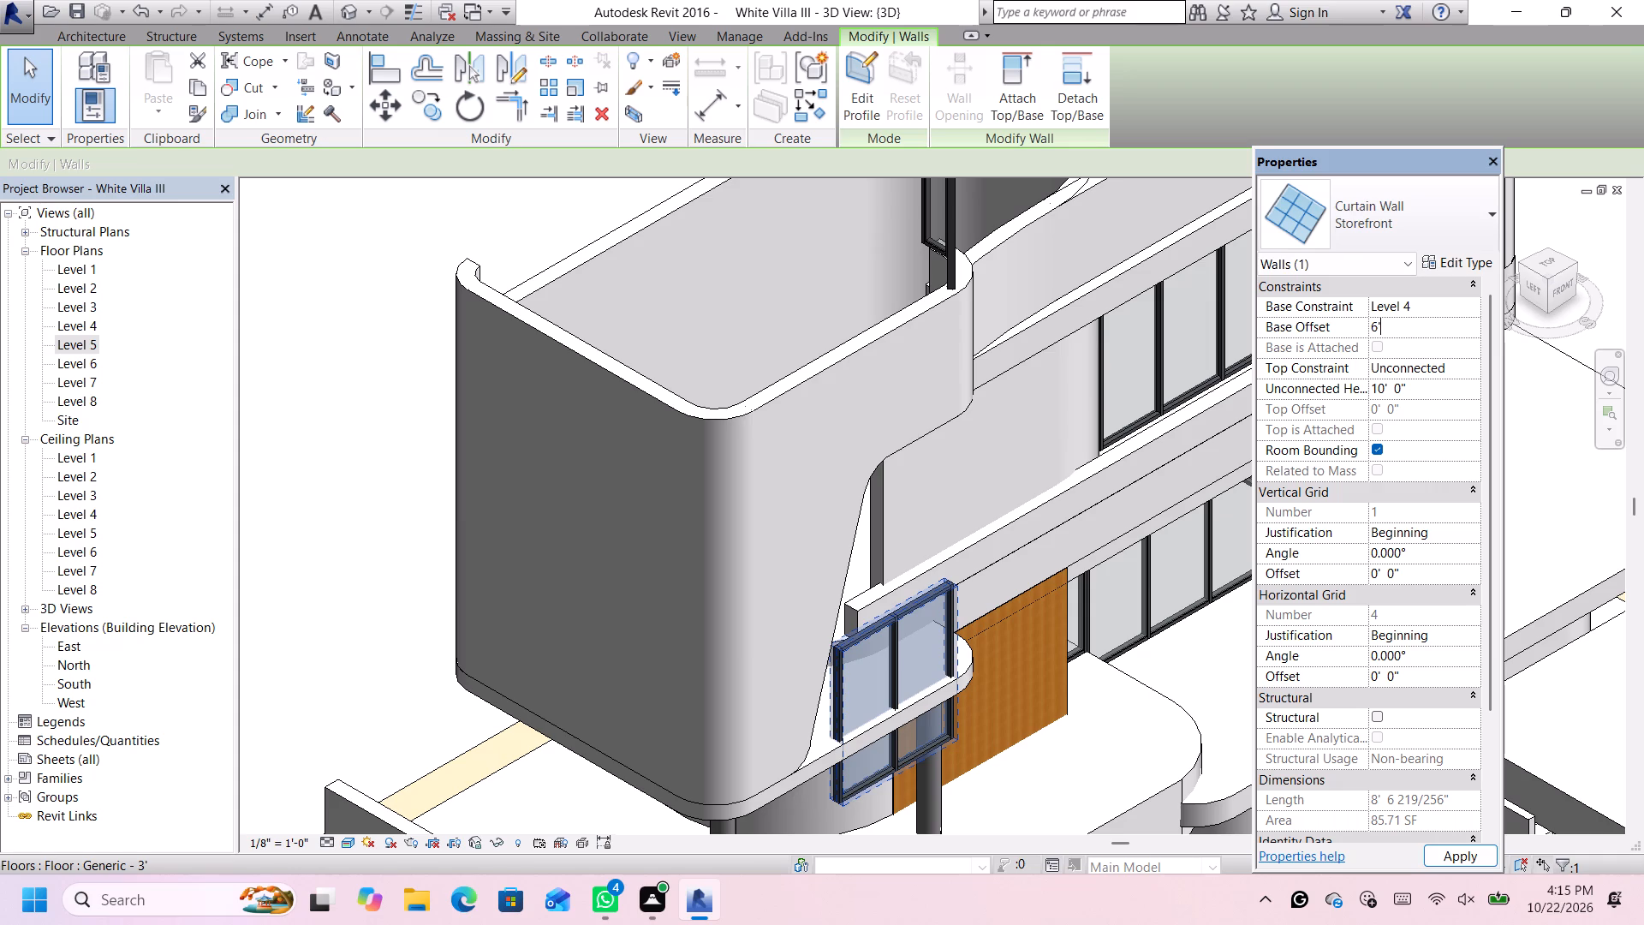
key("Return")
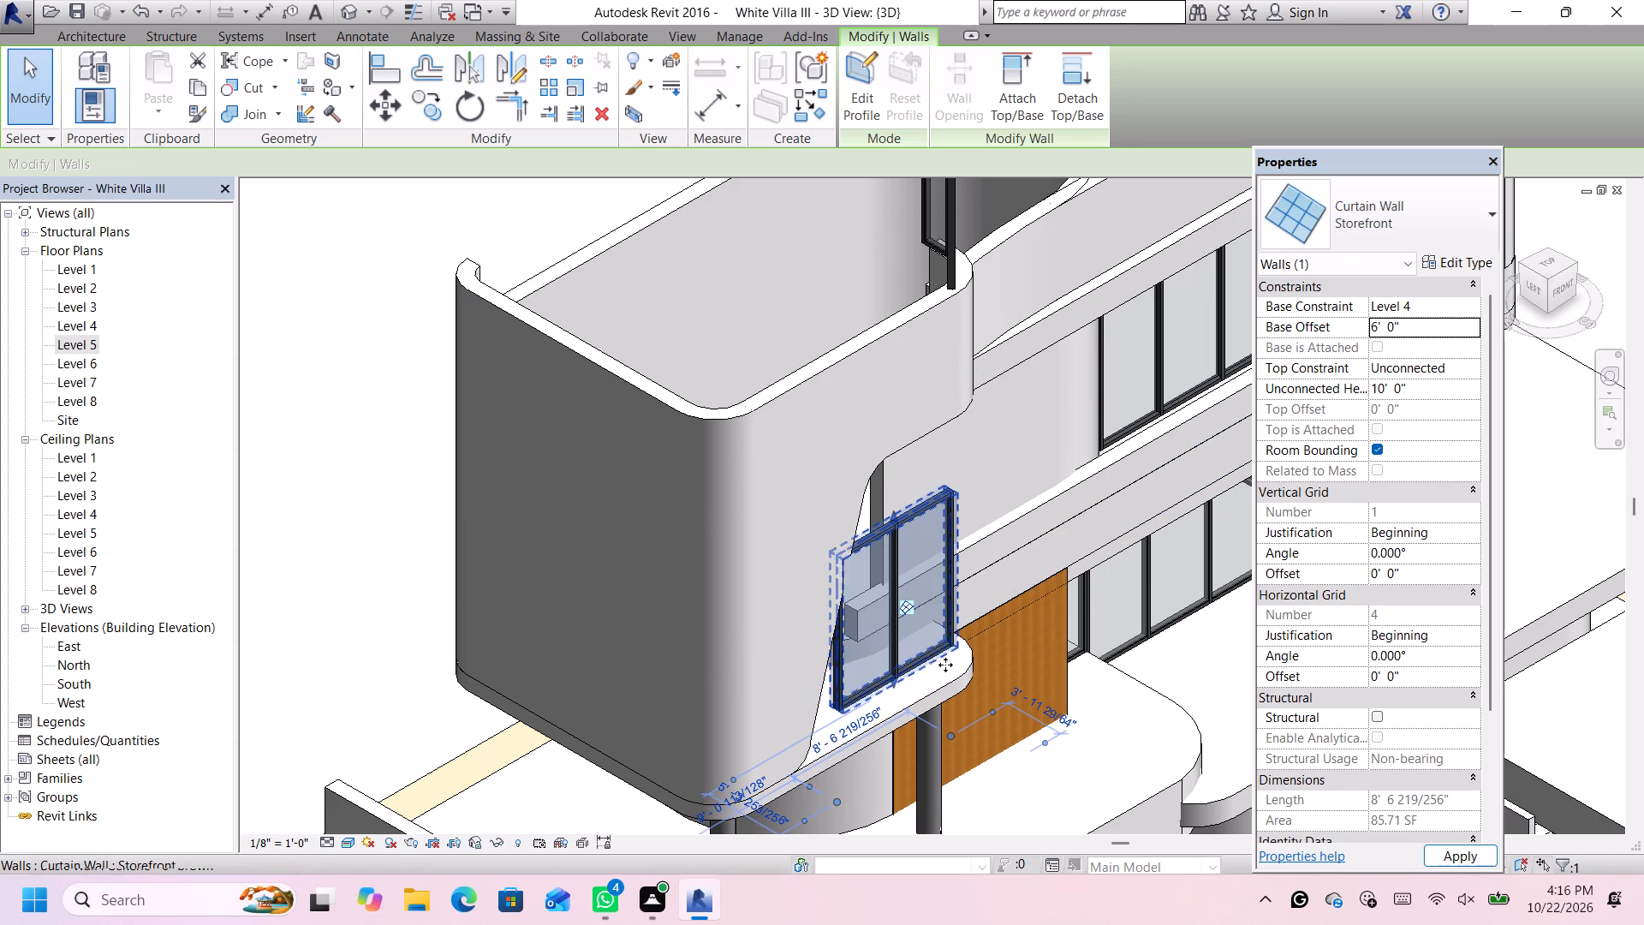
From the front view, set the same Storefront wall's base offset to 4' to seat it on the floor slab.
left_click(1563, 289)
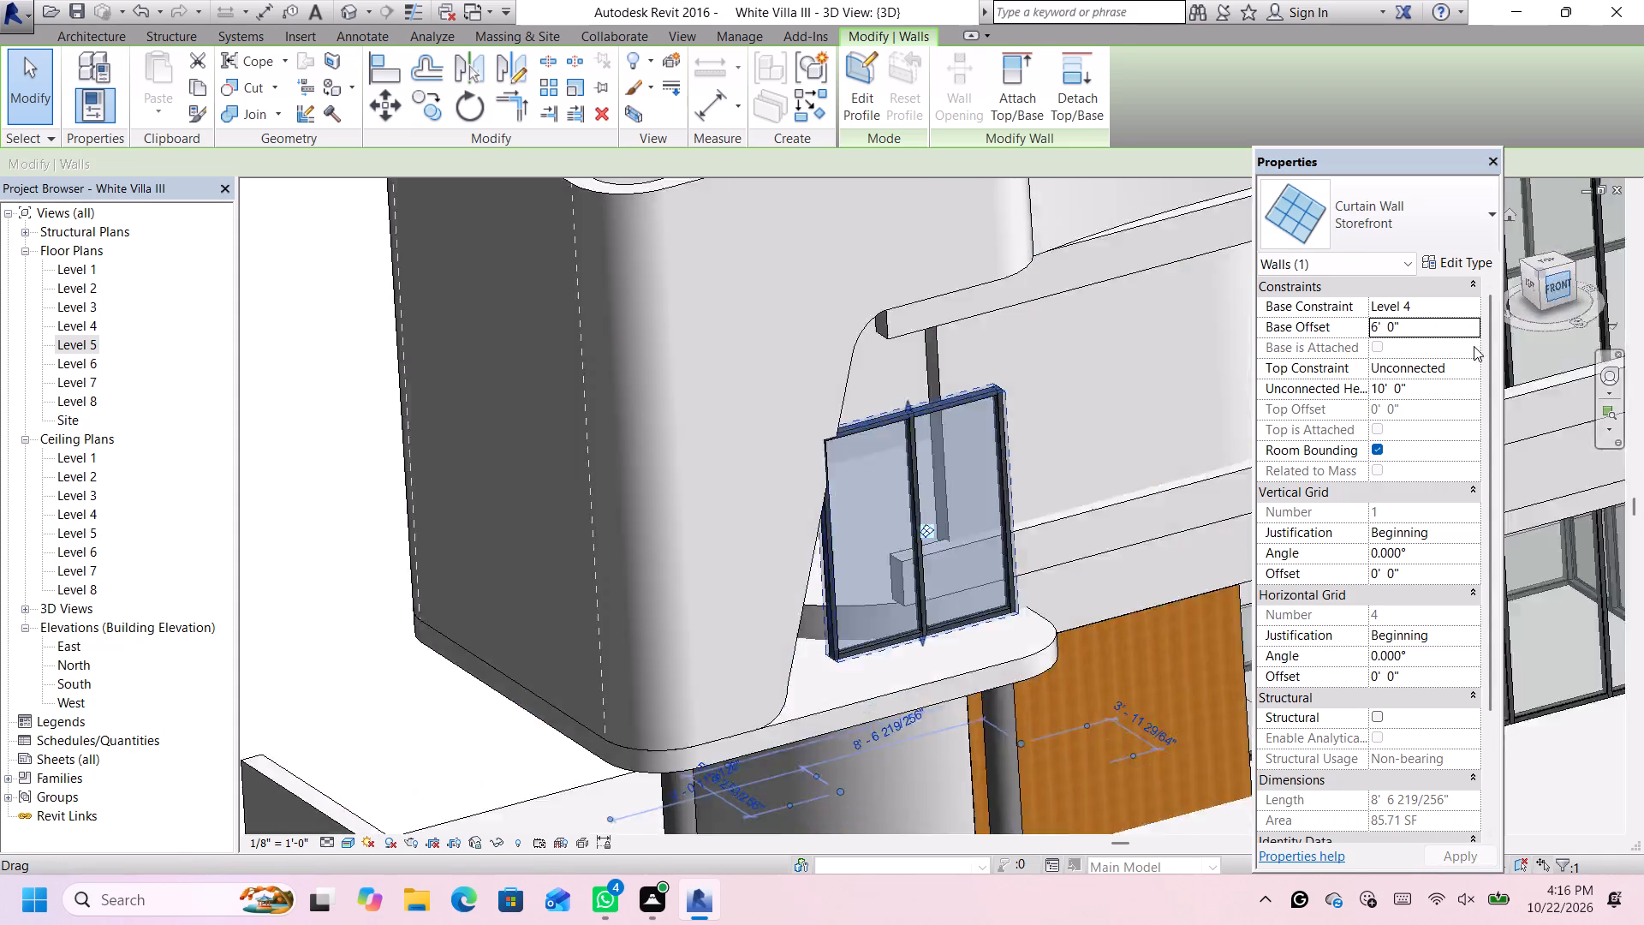
scroll(1282, 424, "down", 4)
scroll(1033, 504, "down", 9)
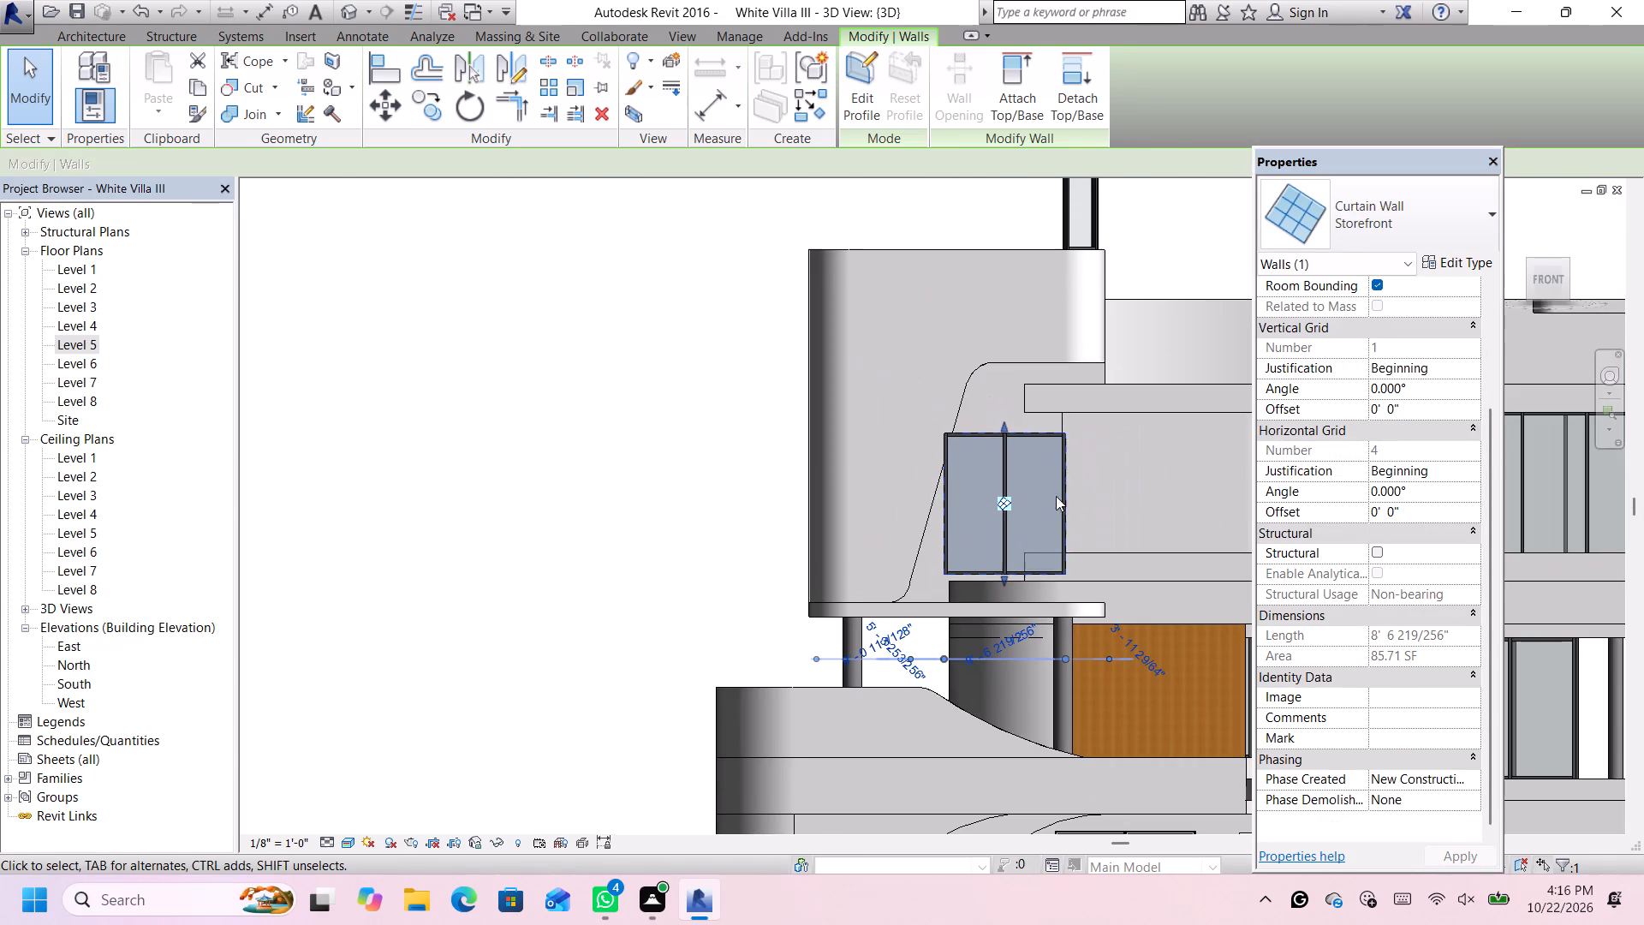
scroll(1422, 350, "up", 4)
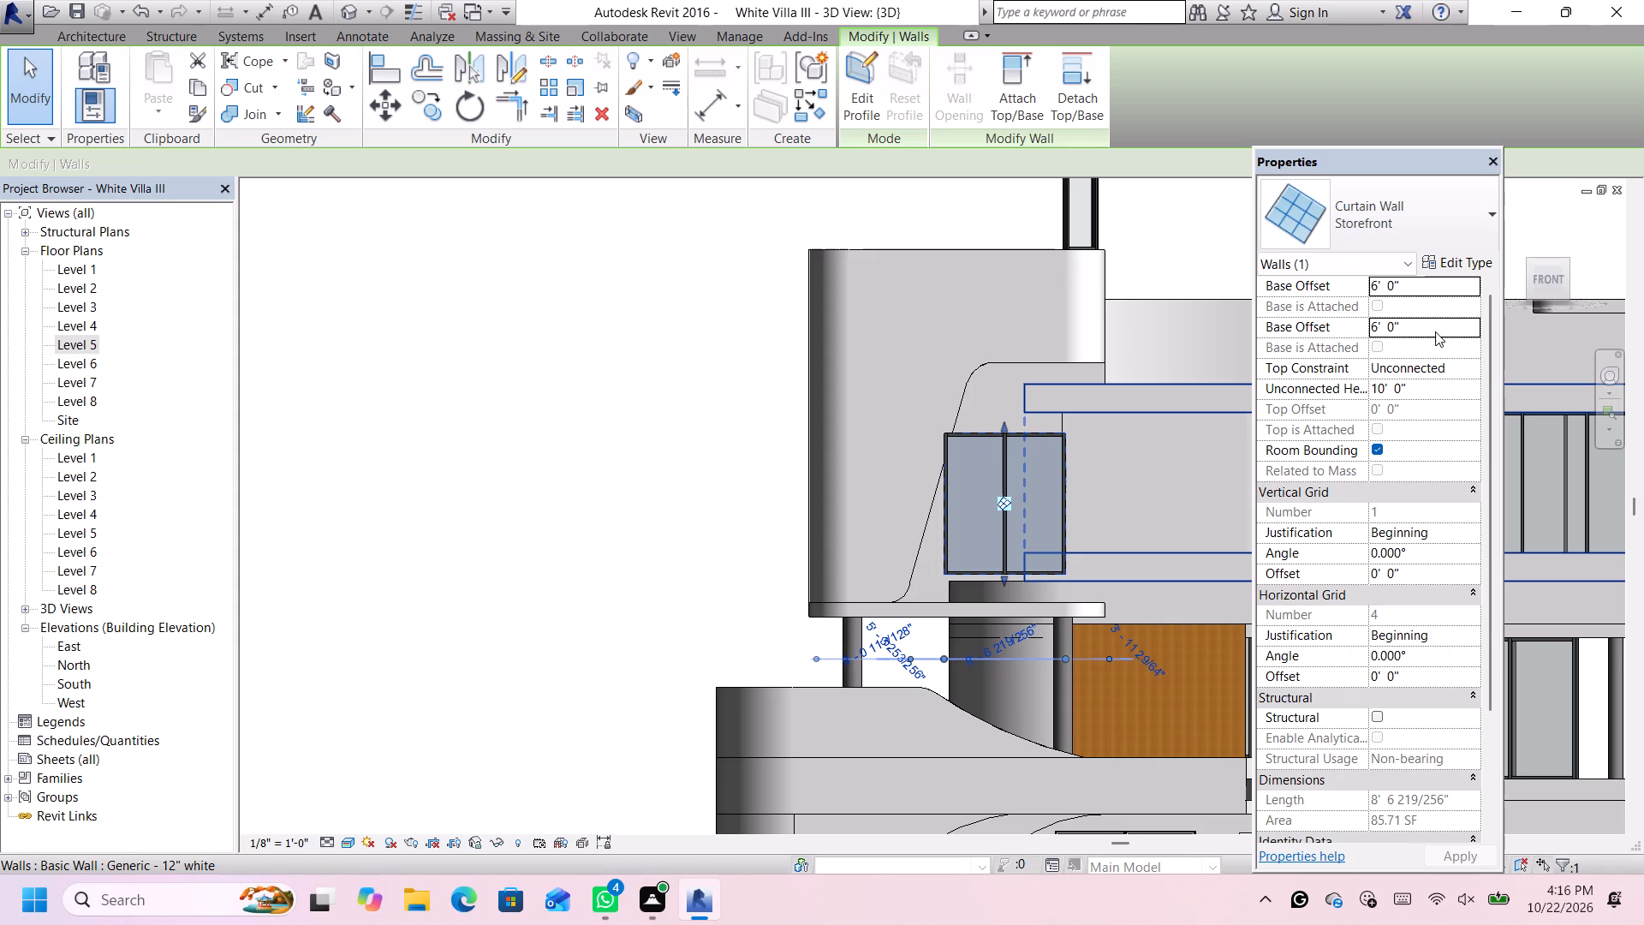
left_click(1433, 330)
key("BackSpace")
key("4")
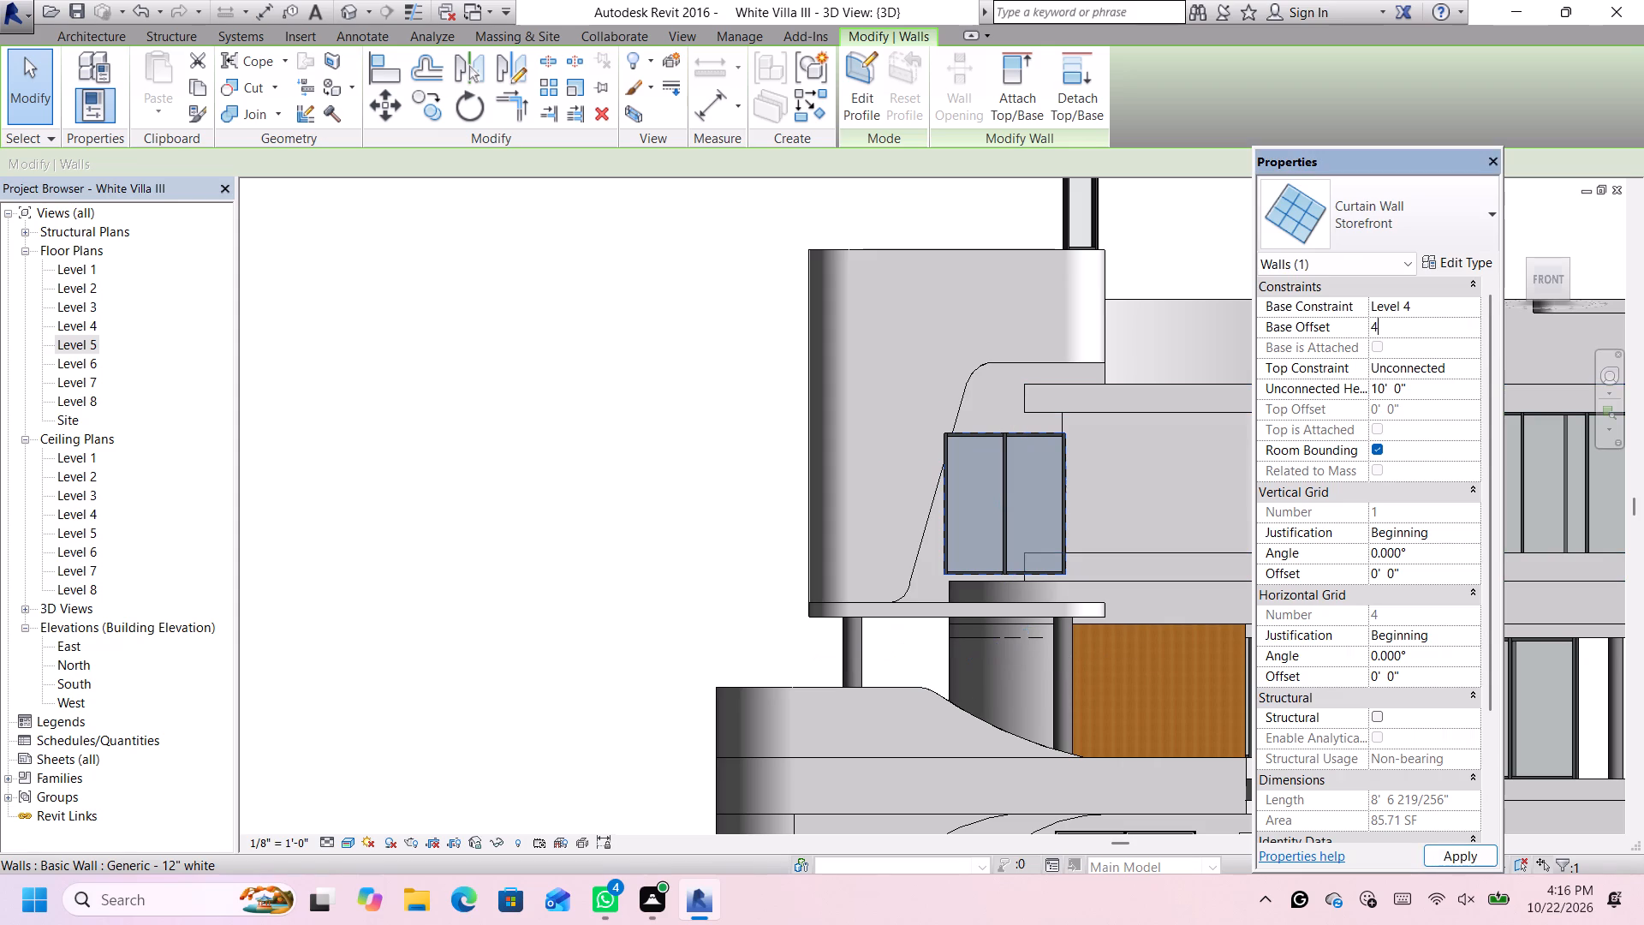
key("apostrophe")
key("Return")
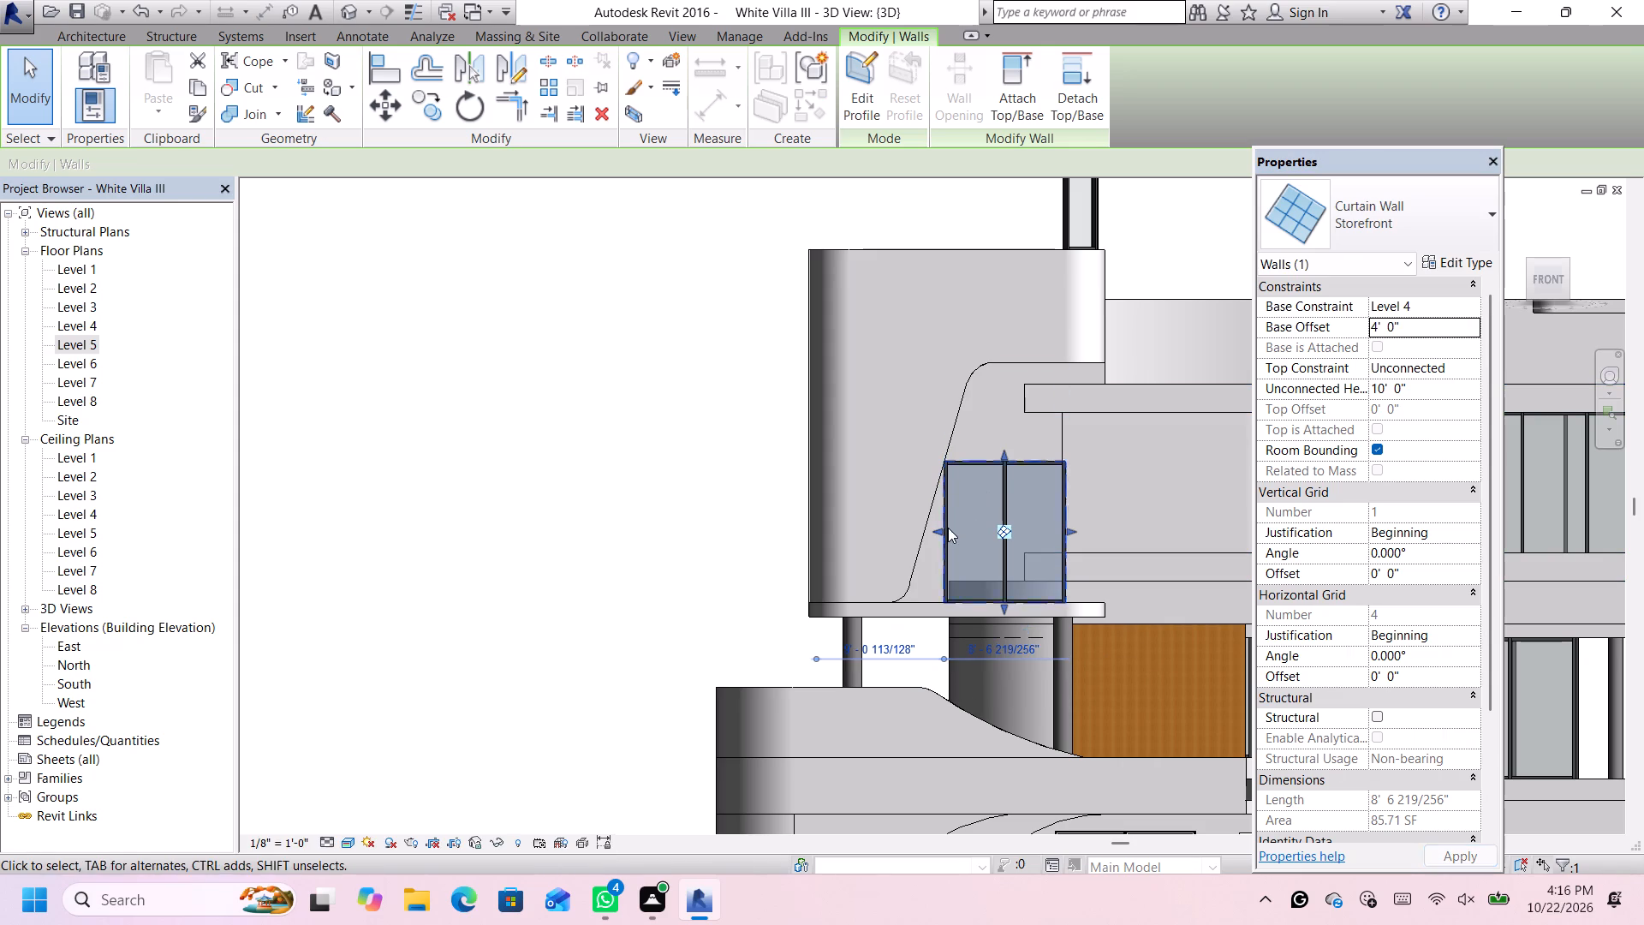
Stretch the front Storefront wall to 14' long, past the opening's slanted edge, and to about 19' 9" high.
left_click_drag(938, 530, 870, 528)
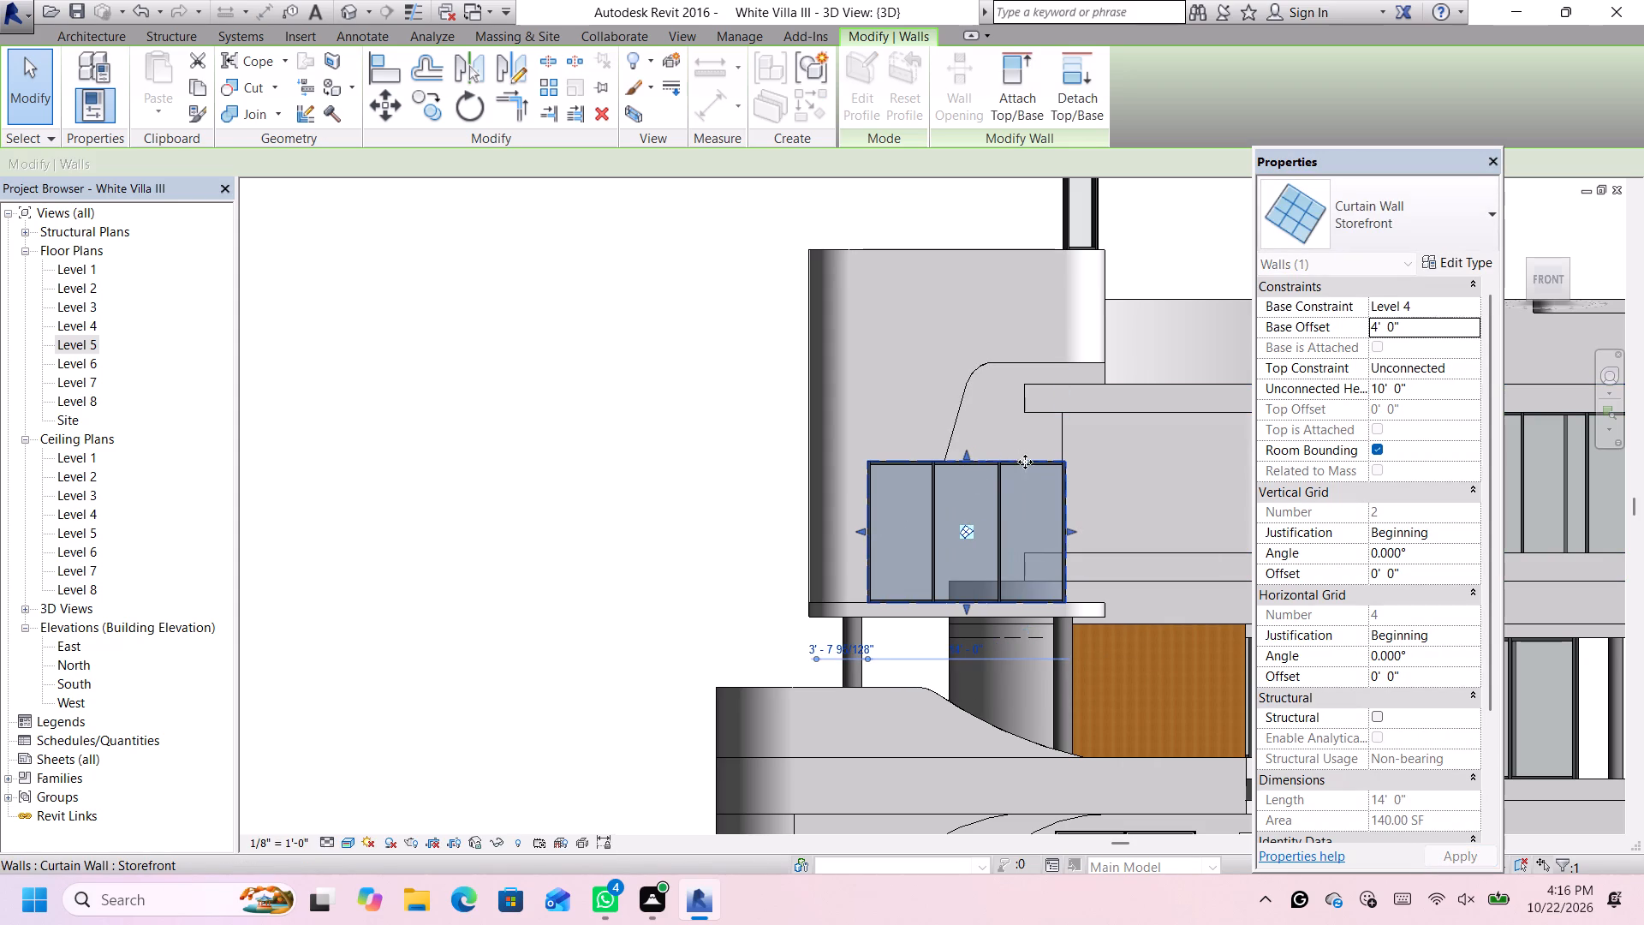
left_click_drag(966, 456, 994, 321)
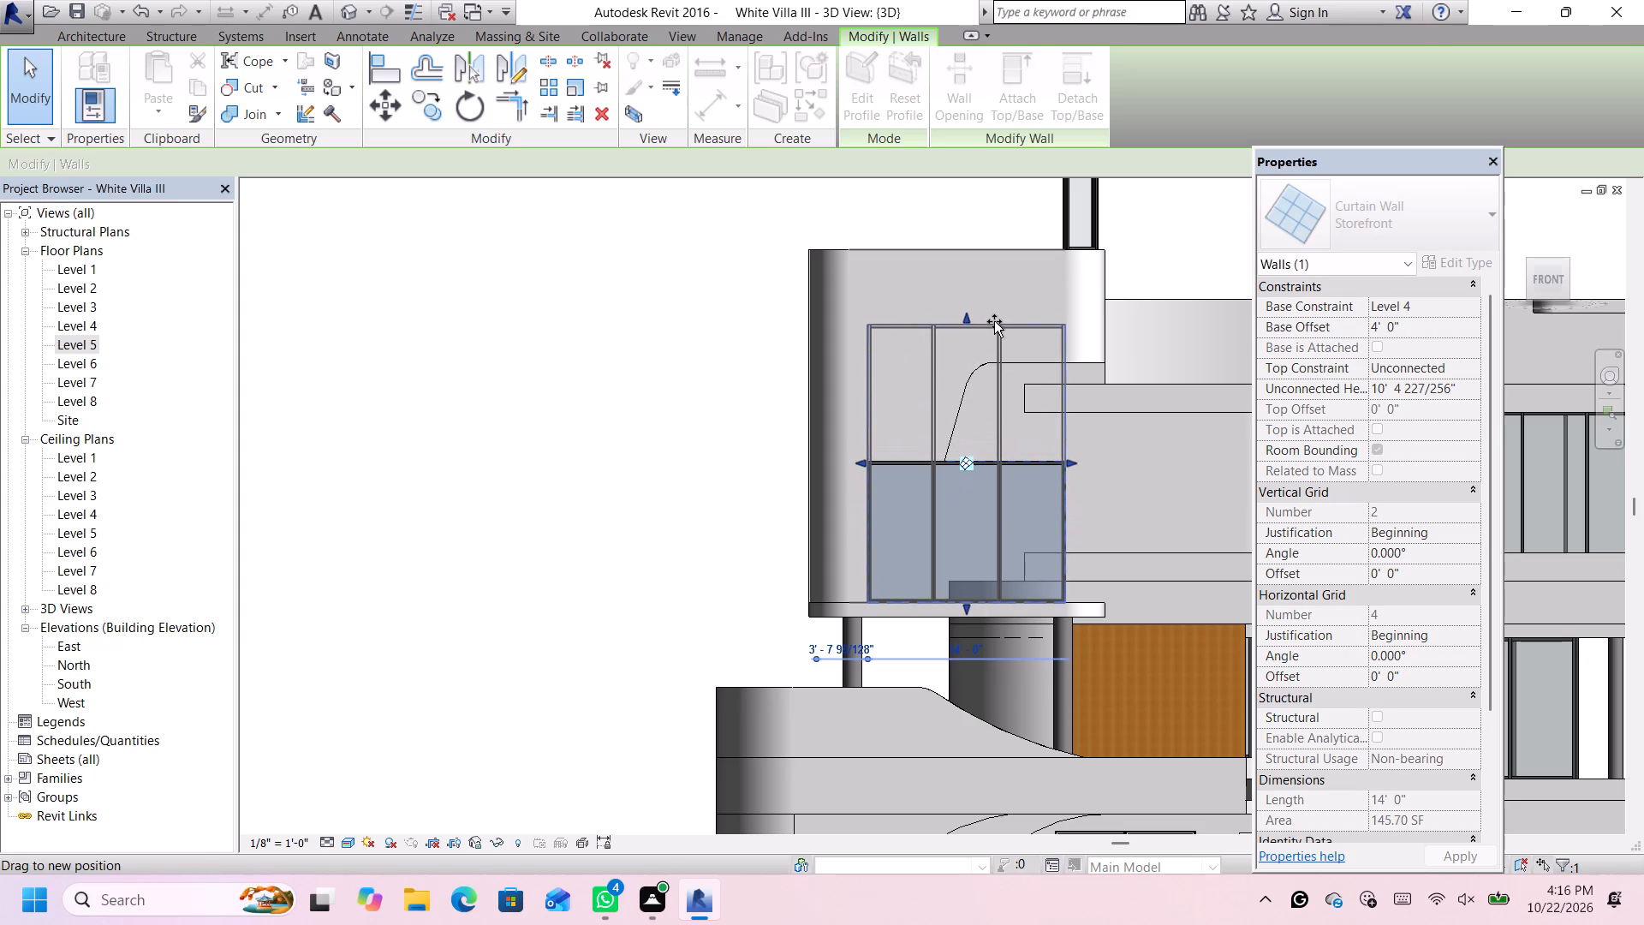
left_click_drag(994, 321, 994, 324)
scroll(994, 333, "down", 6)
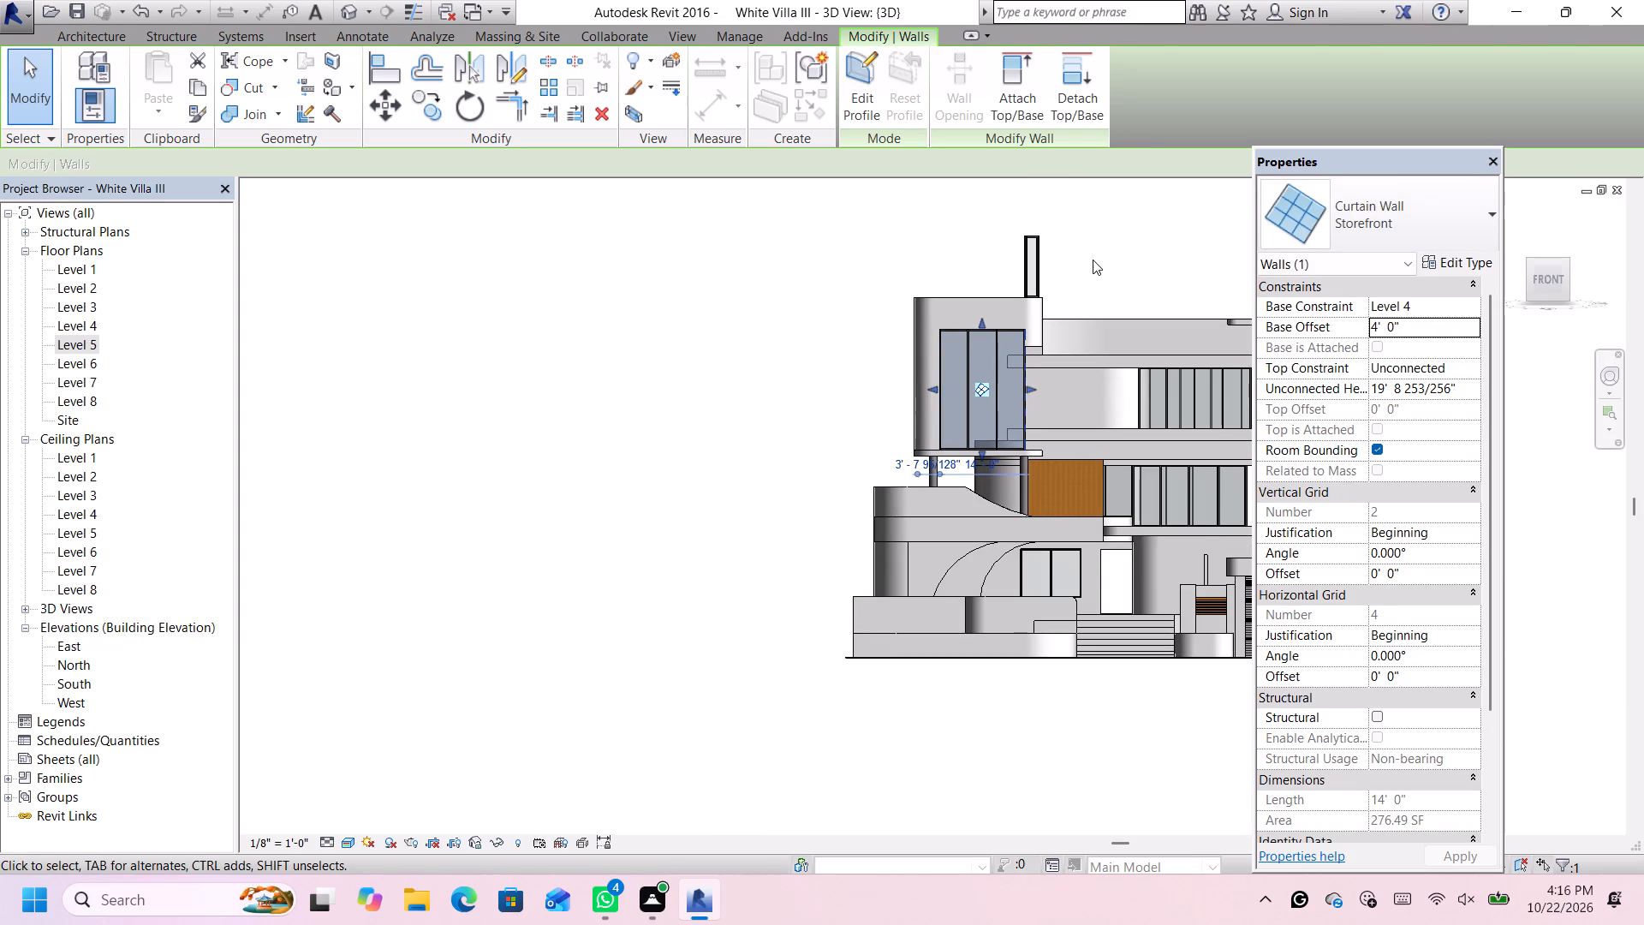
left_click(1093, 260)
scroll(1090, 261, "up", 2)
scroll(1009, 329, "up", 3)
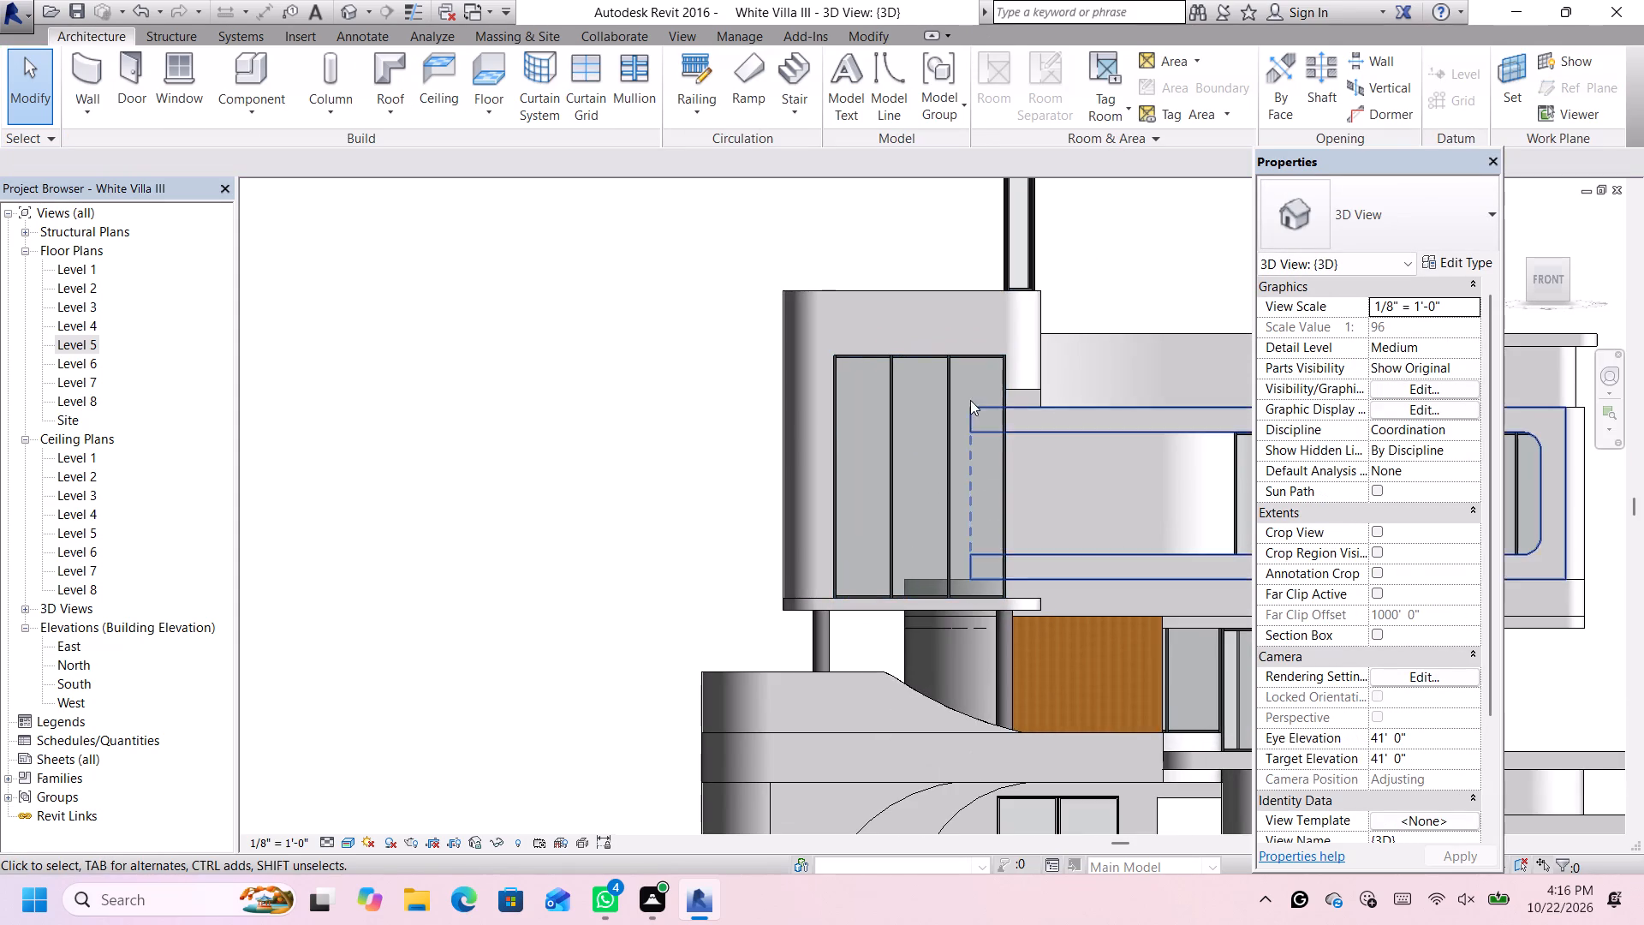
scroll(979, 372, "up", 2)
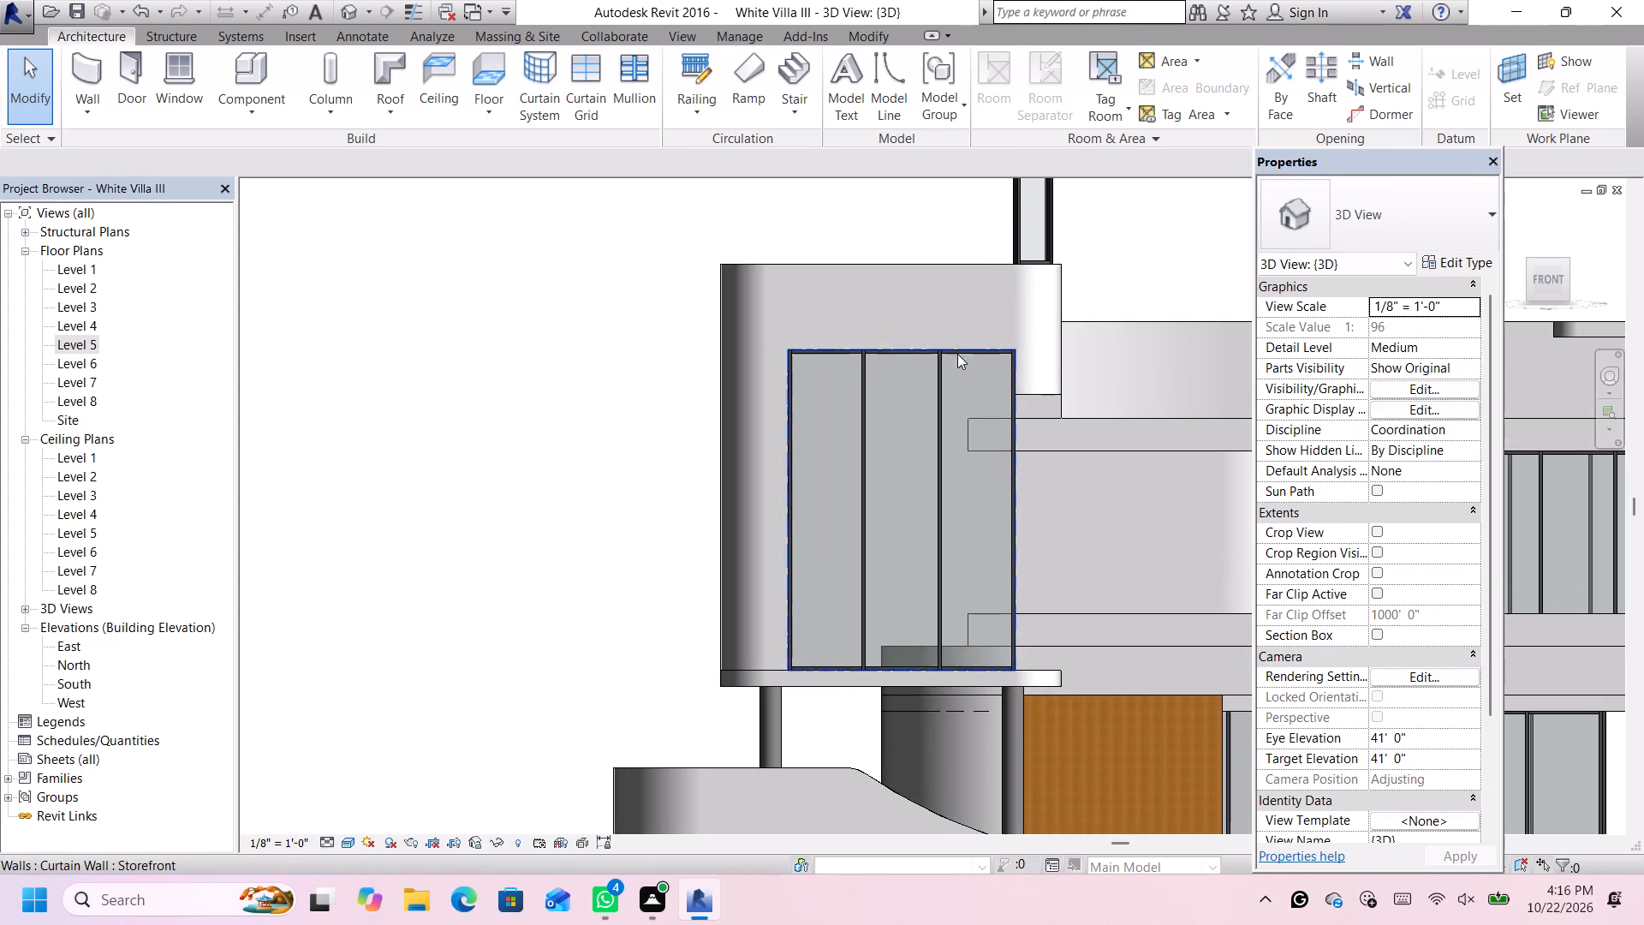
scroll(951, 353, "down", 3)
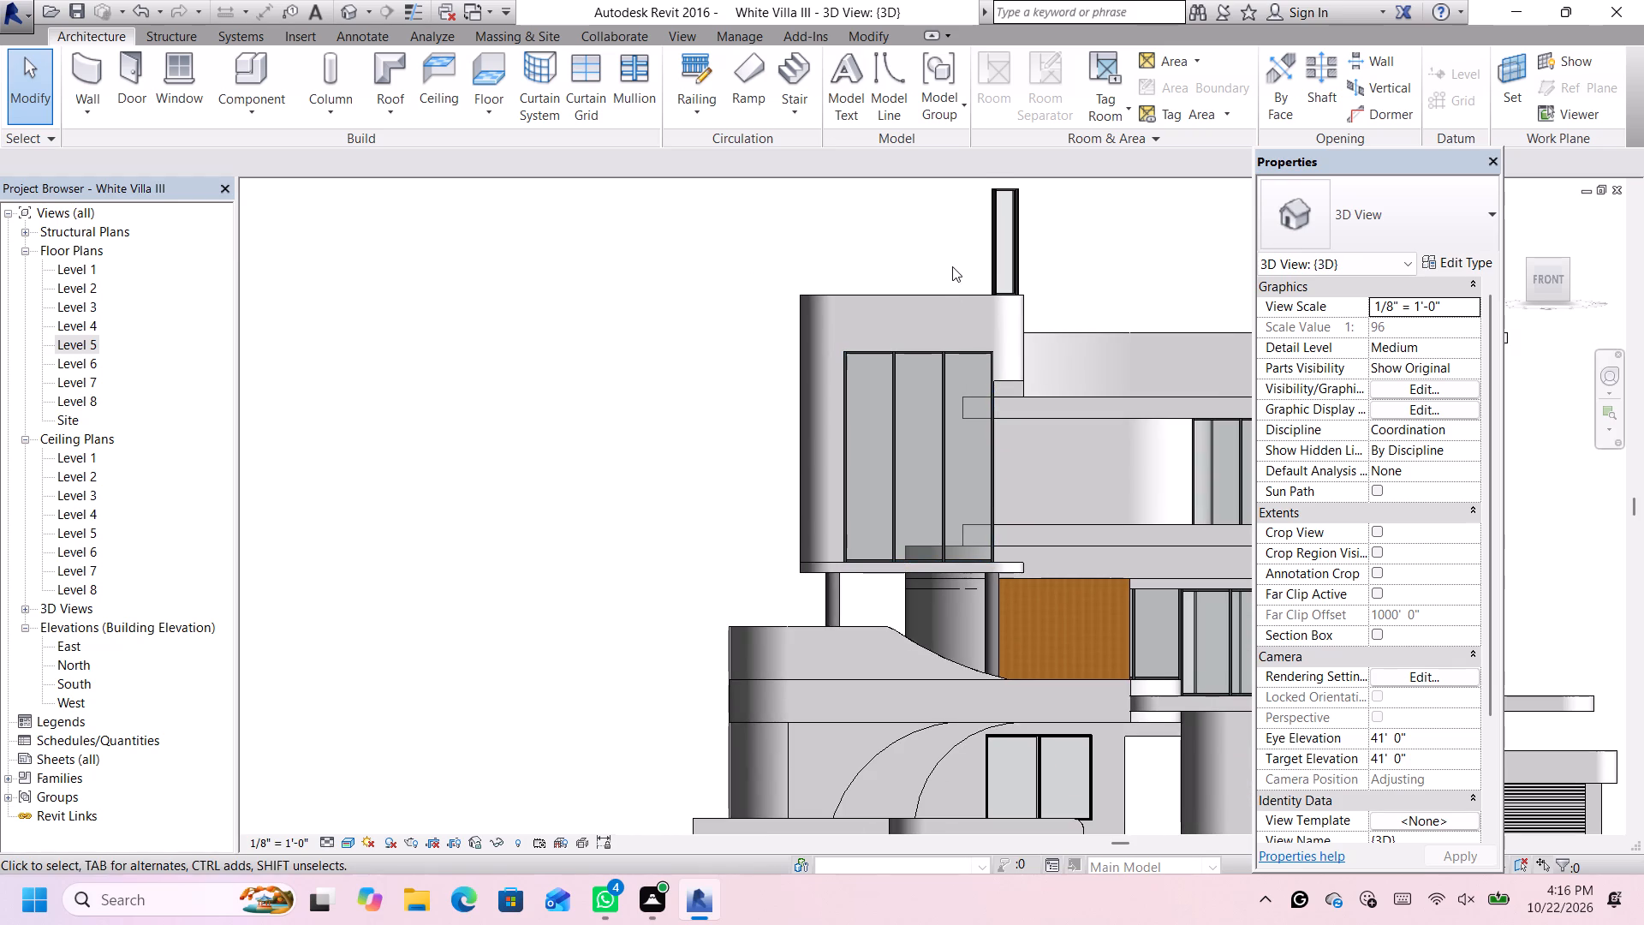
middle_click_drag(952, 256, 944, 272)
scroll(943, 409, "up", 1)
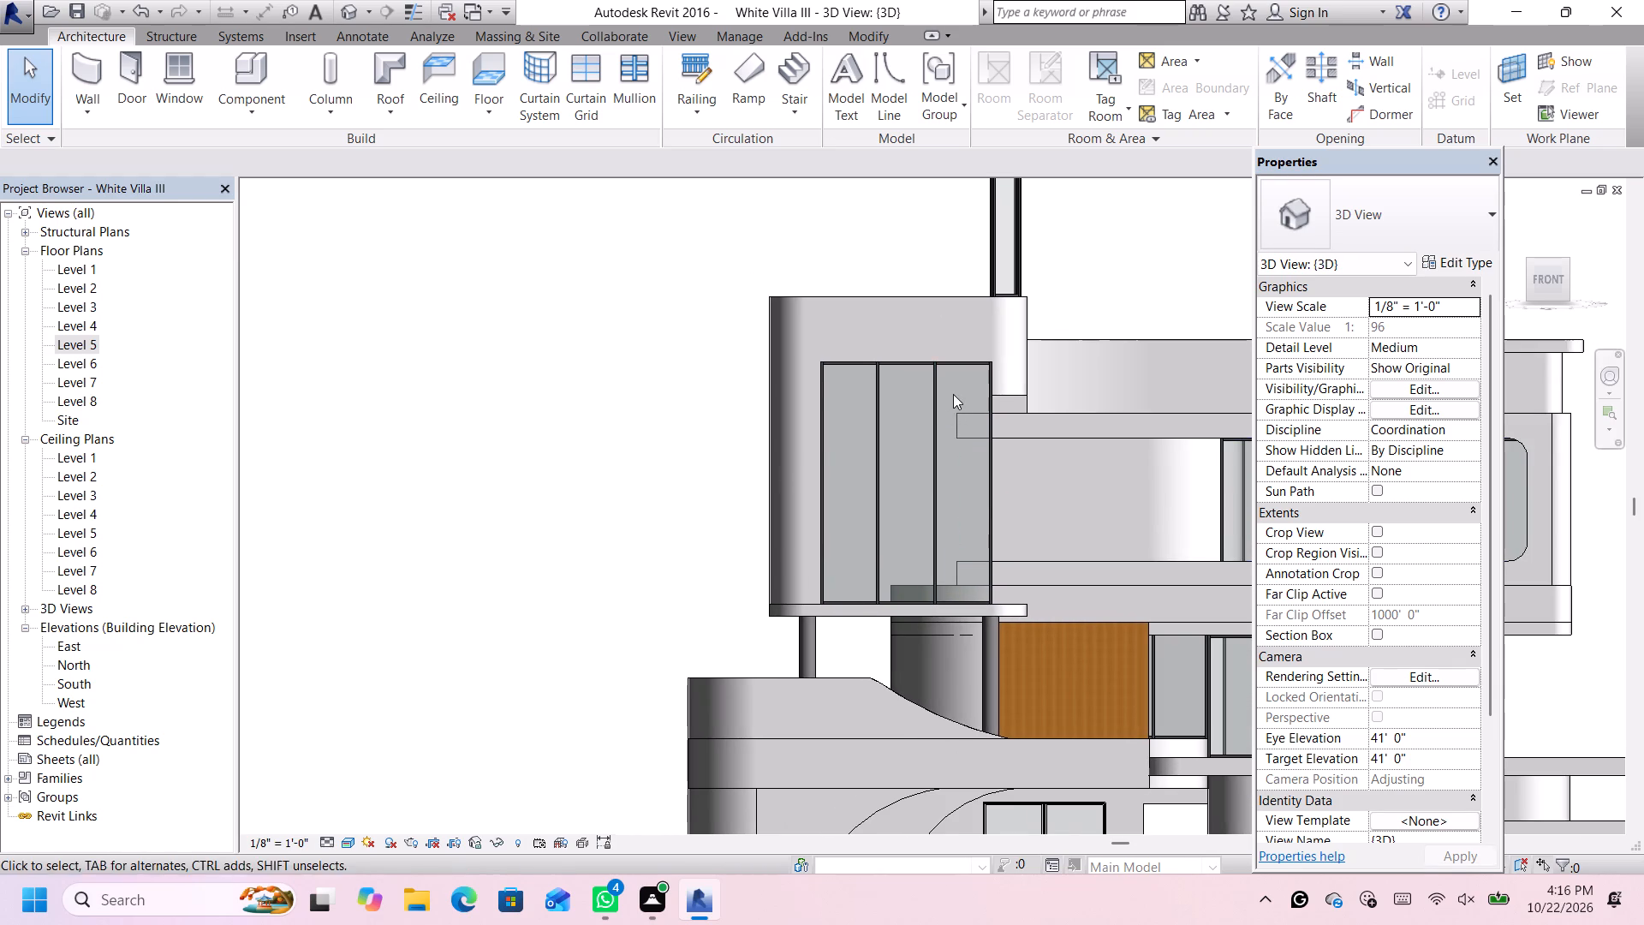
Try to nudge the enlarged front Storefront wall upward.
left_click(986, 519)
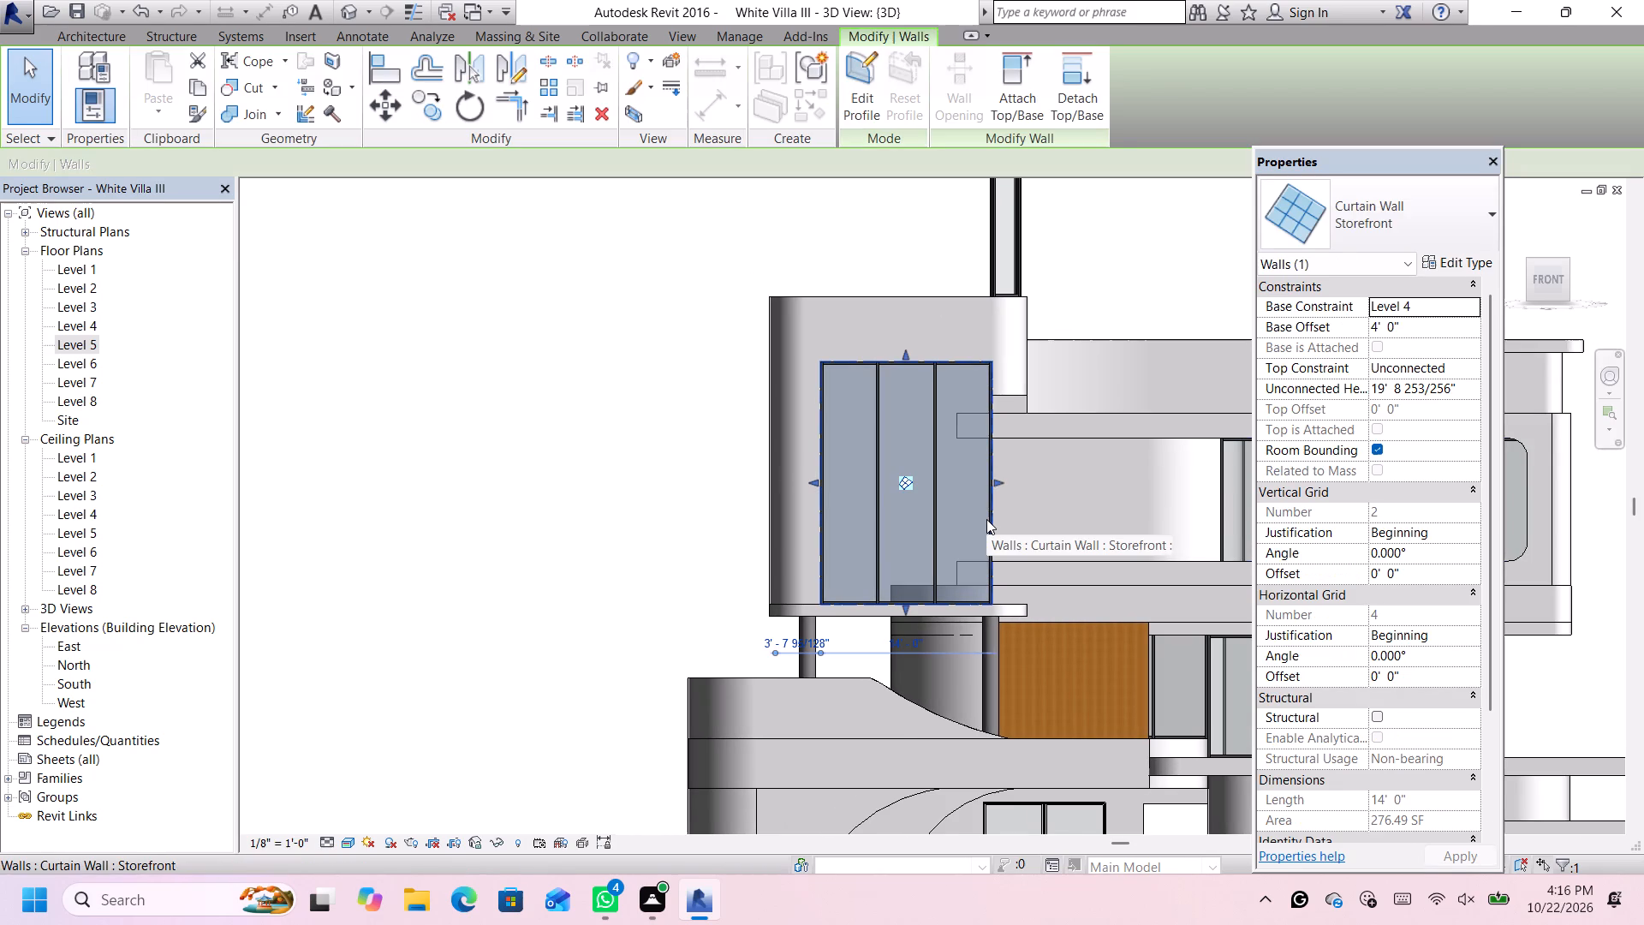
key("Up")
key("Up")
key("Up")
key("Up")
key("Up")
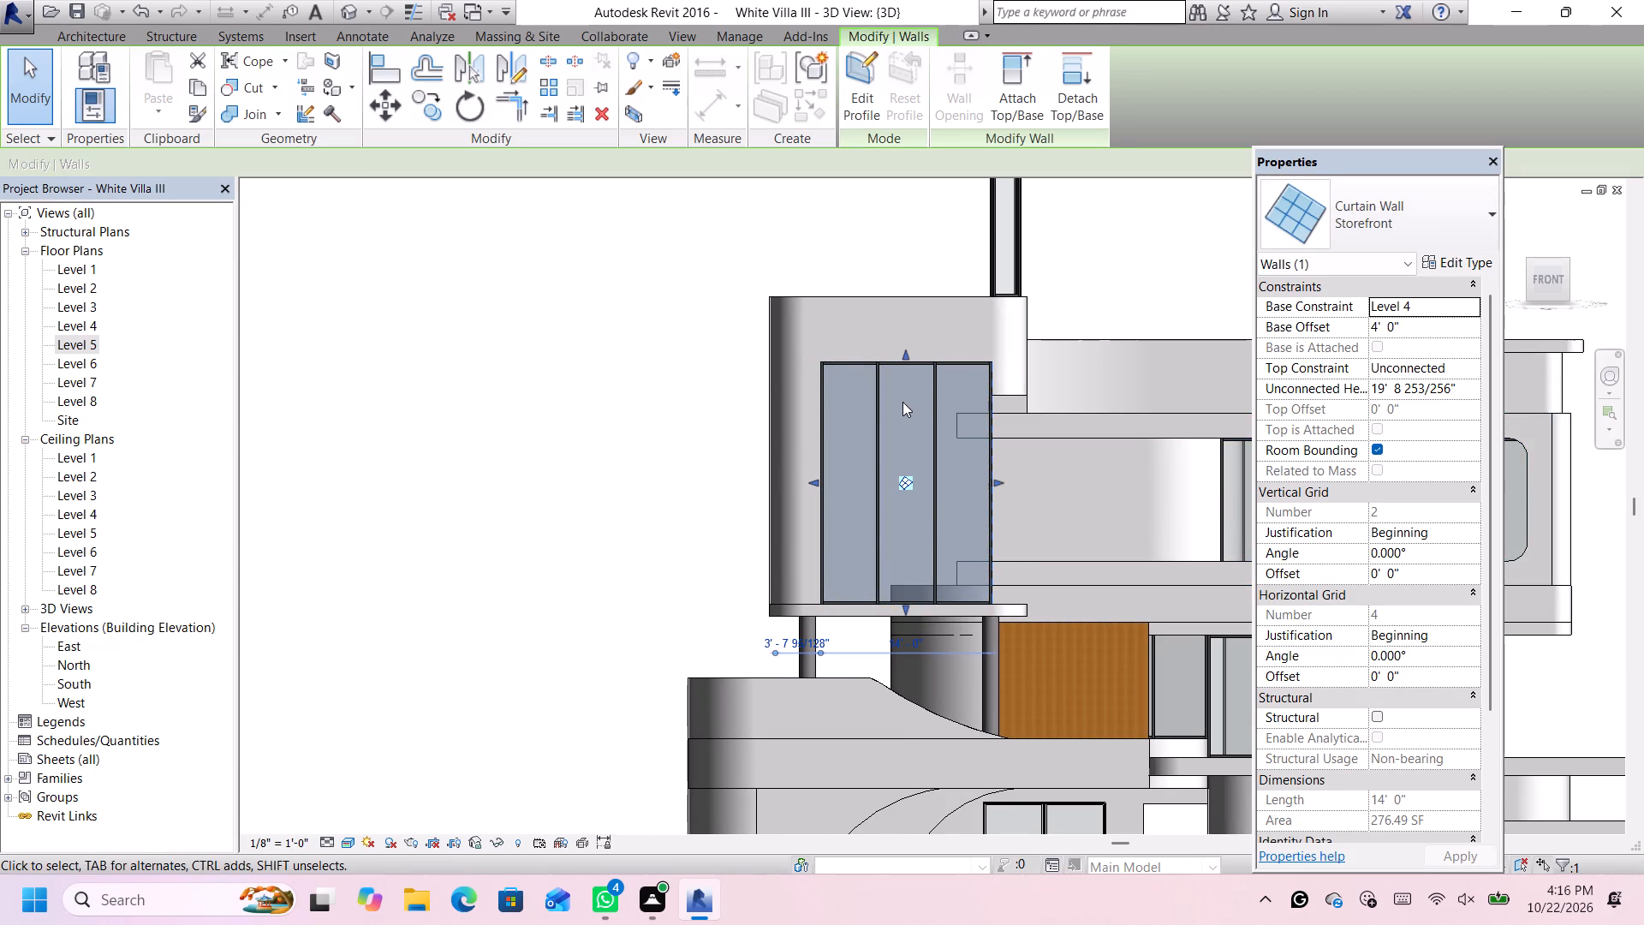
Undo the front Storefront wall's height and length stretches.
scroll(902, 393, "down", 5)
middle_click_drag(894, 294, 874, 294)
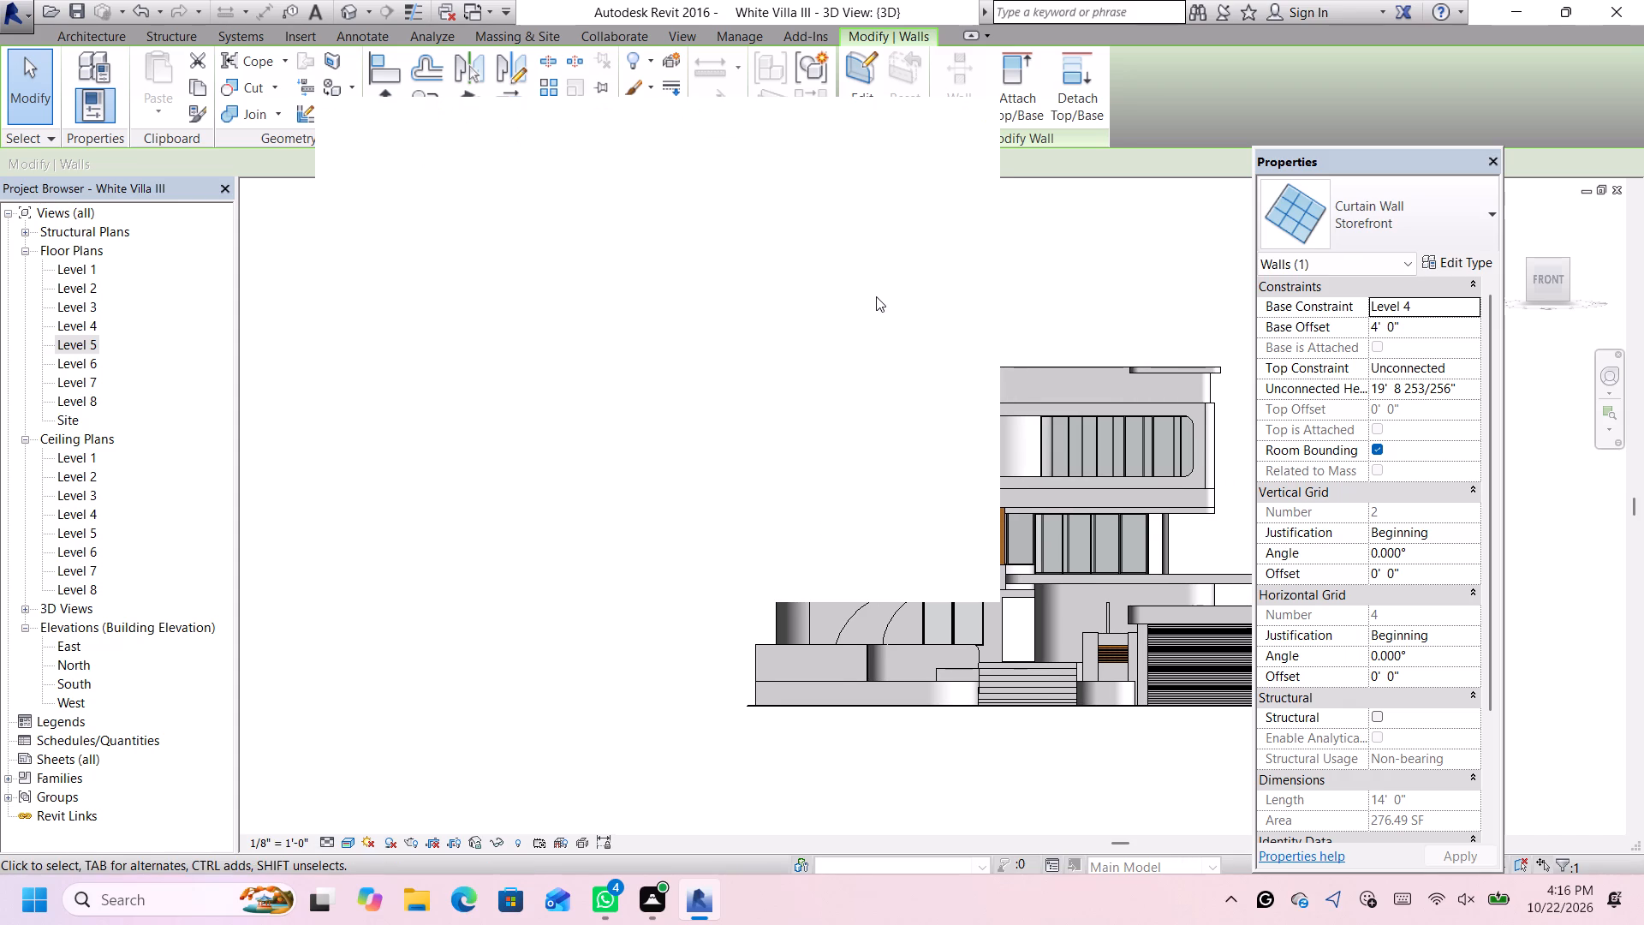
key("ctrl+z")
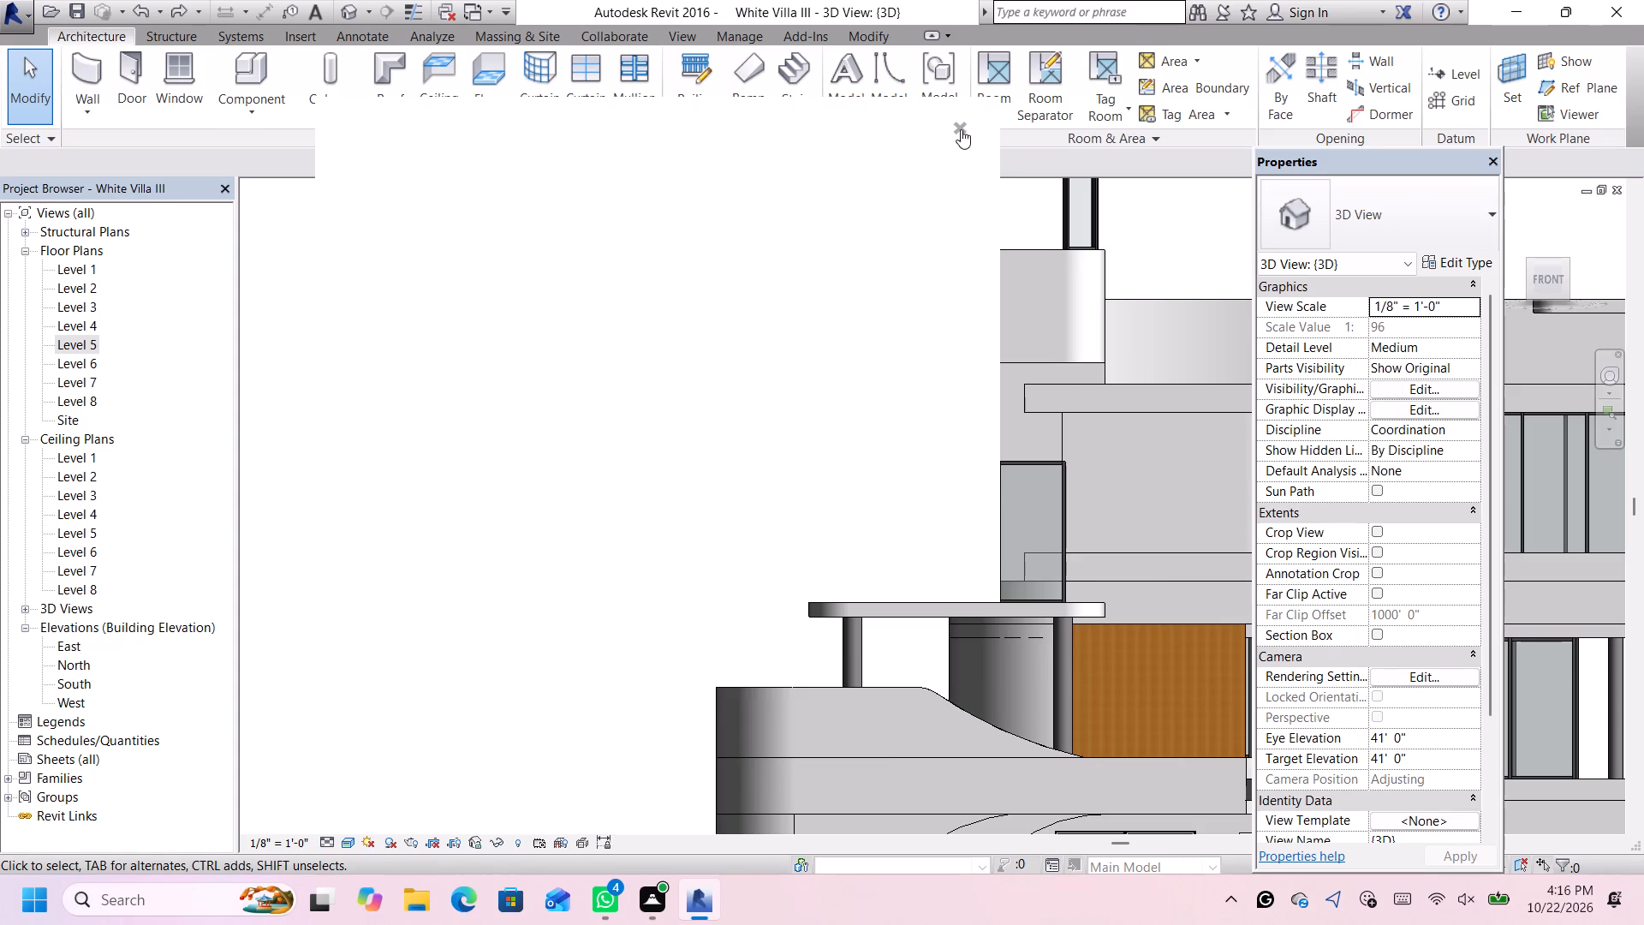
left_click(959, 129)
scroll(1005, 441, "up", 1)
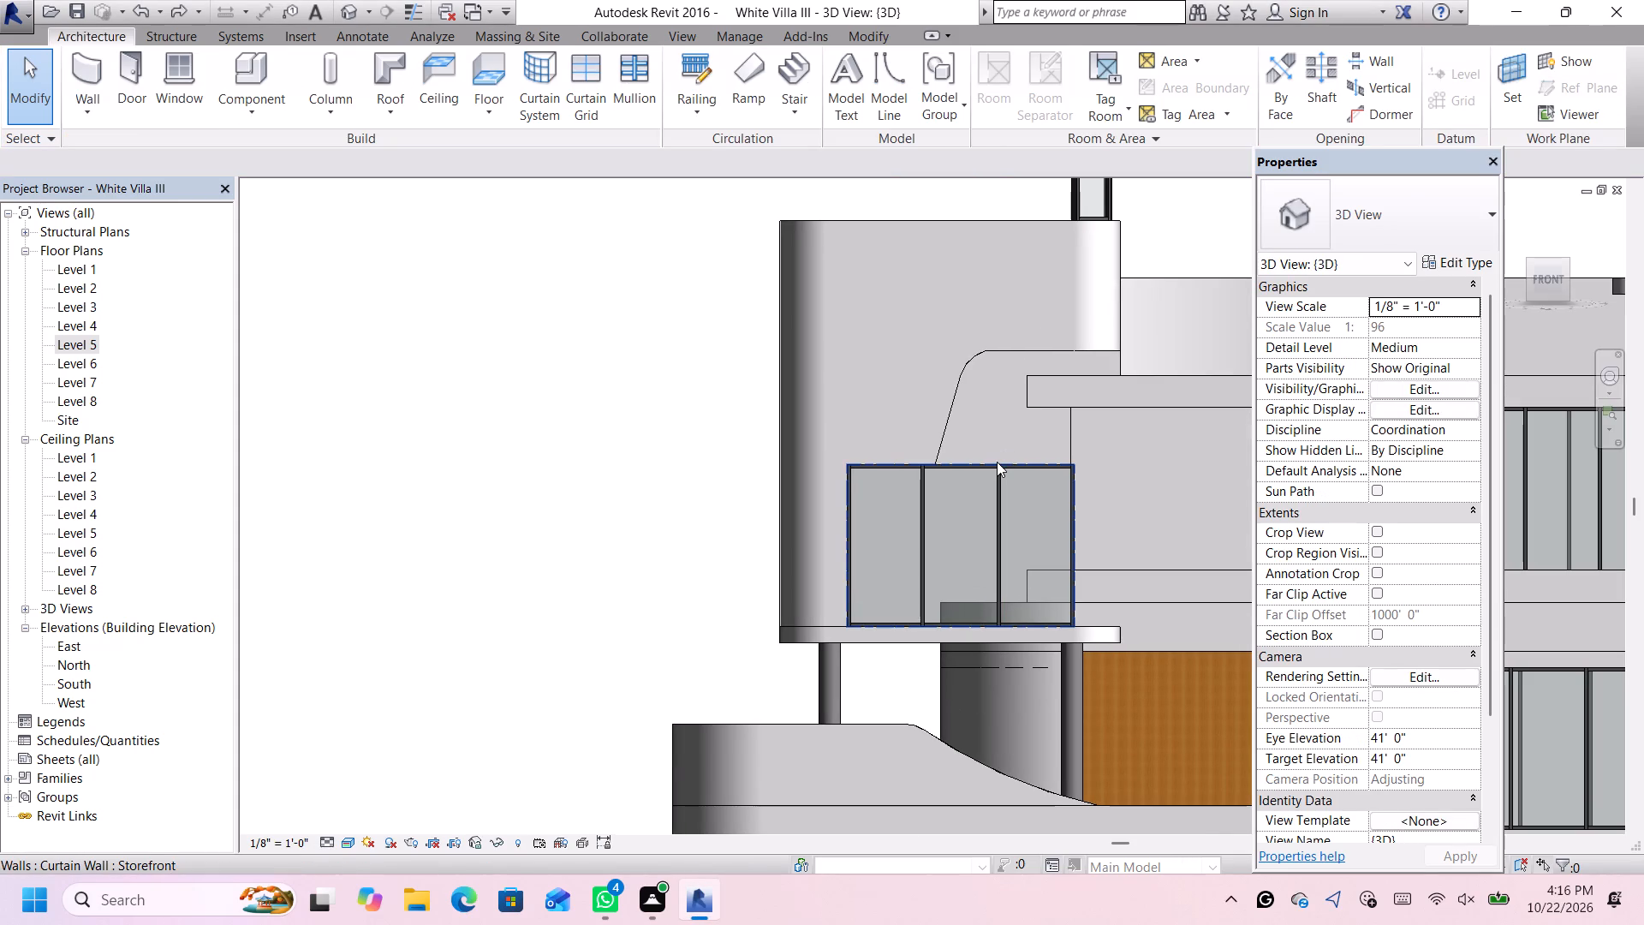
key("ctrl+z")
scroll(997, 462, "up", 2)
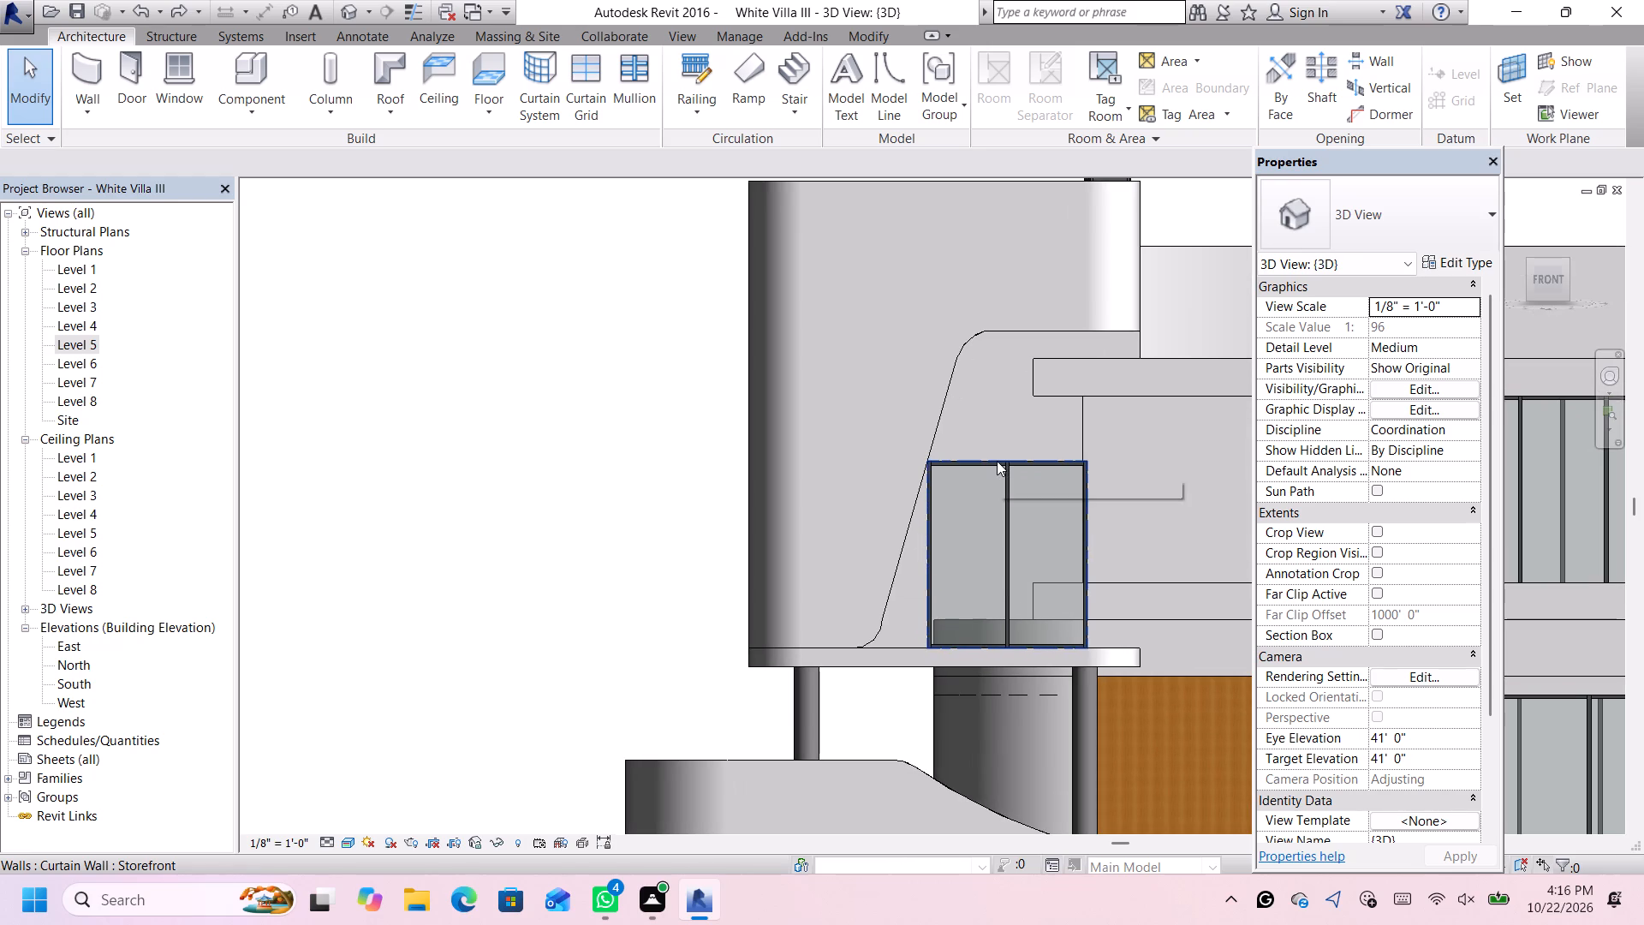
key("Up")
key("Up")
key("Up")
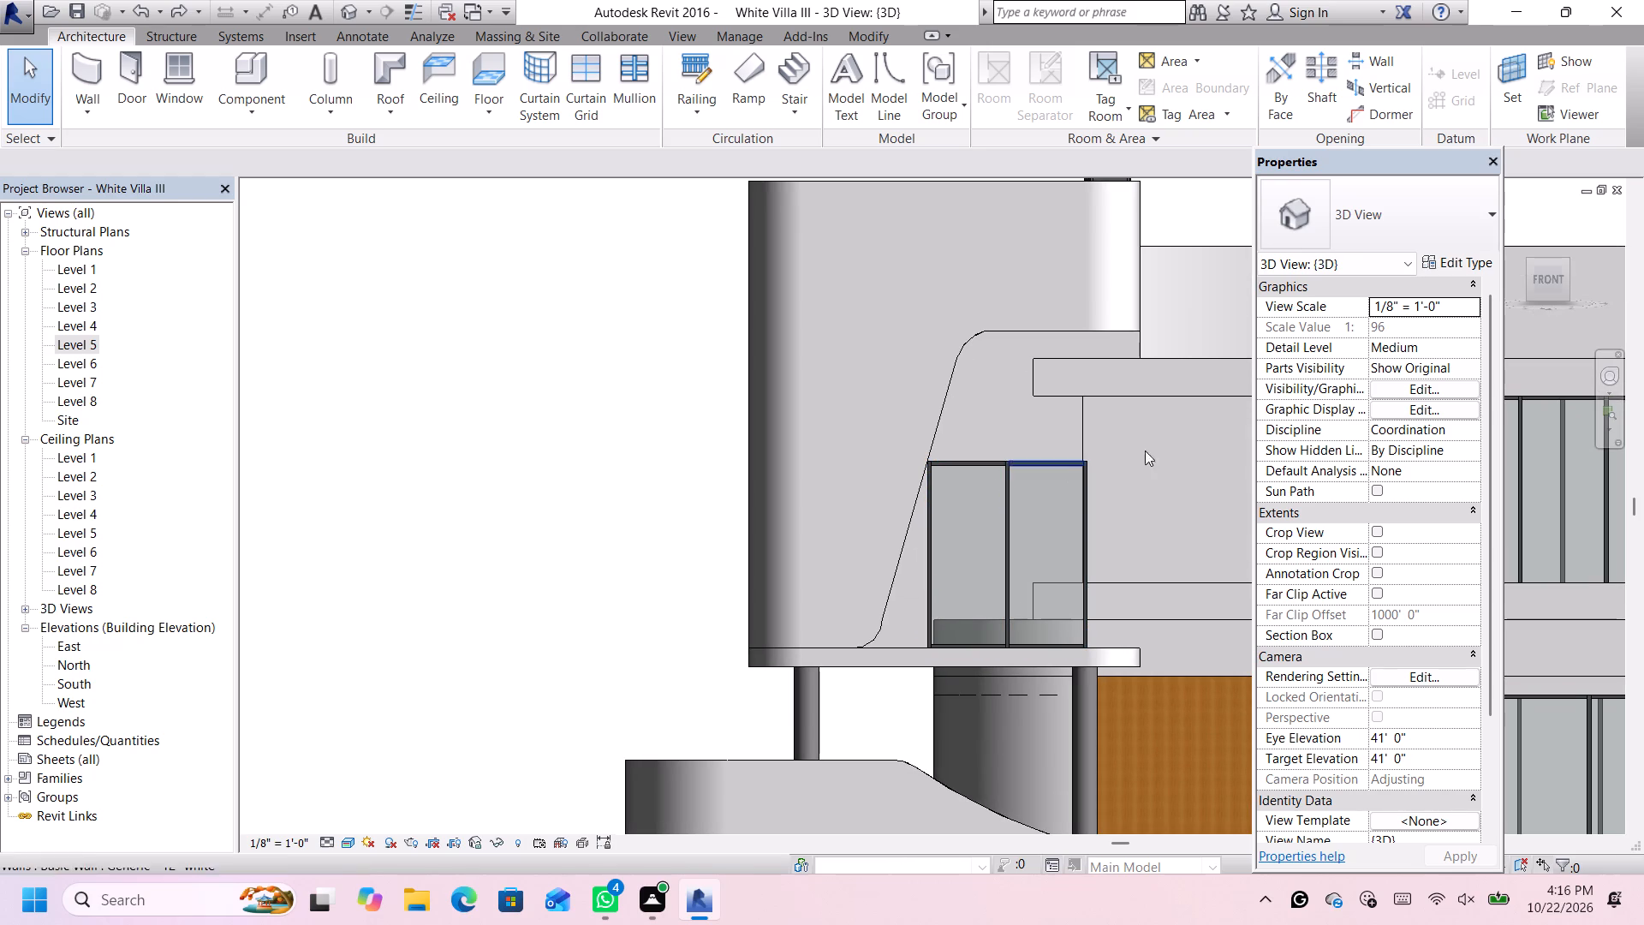
Nudge the front Storefront wall slightly inward on the slab, away from the slanted opening.
left_click(1528, 261)
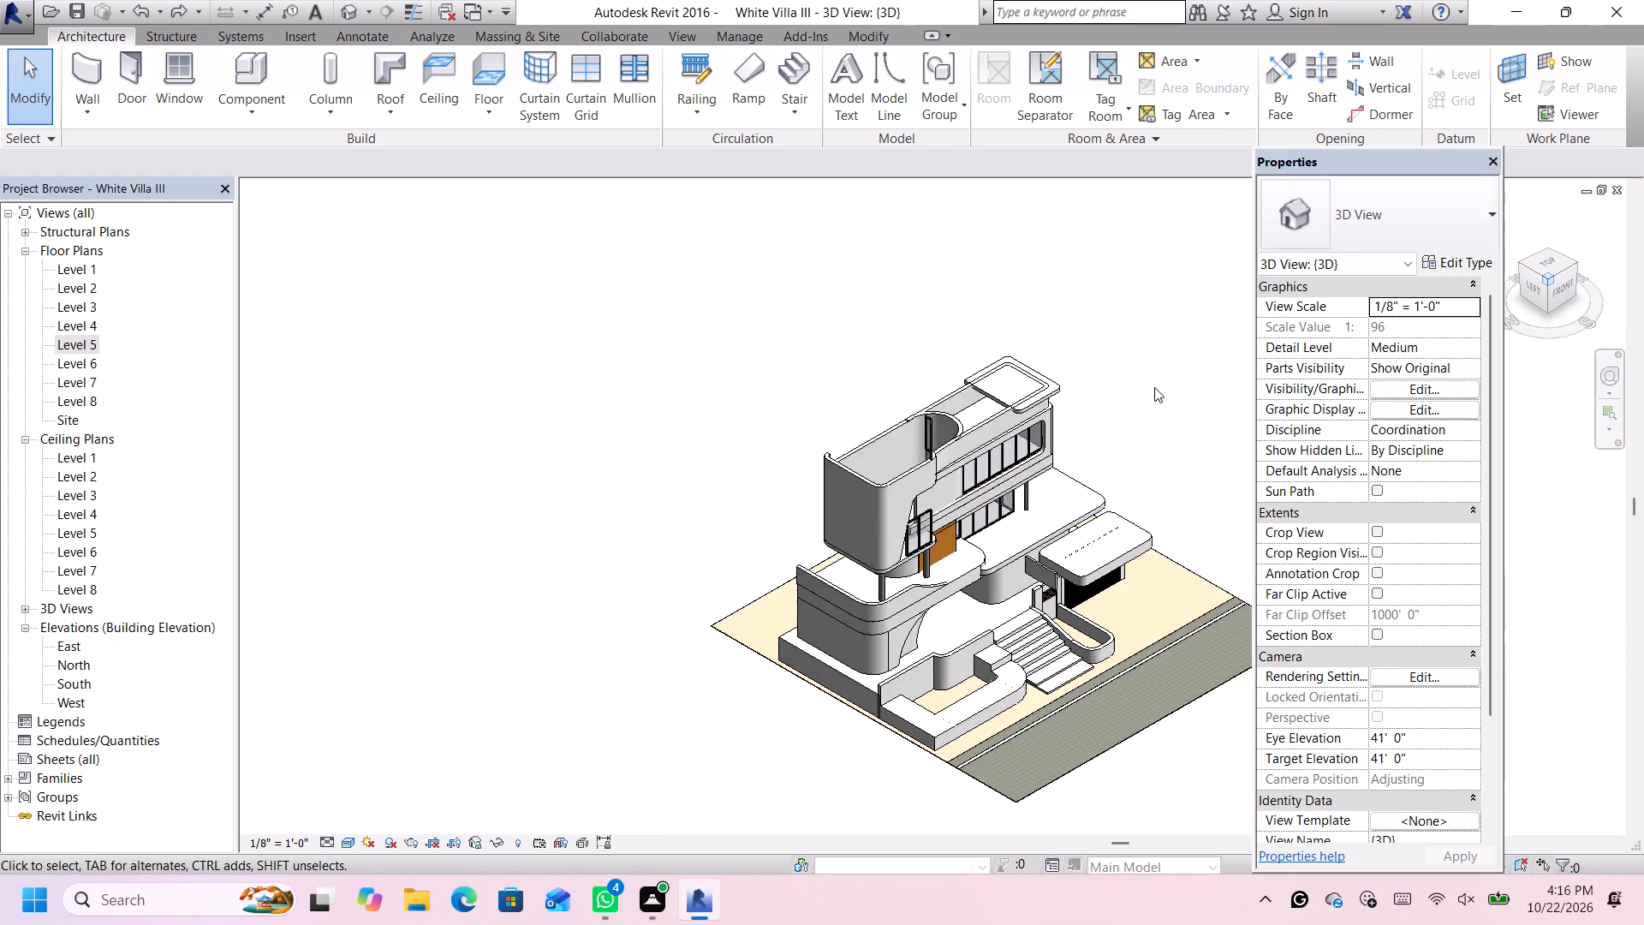
scroll(834, 502, "up", 7)
left_click(839, 510)
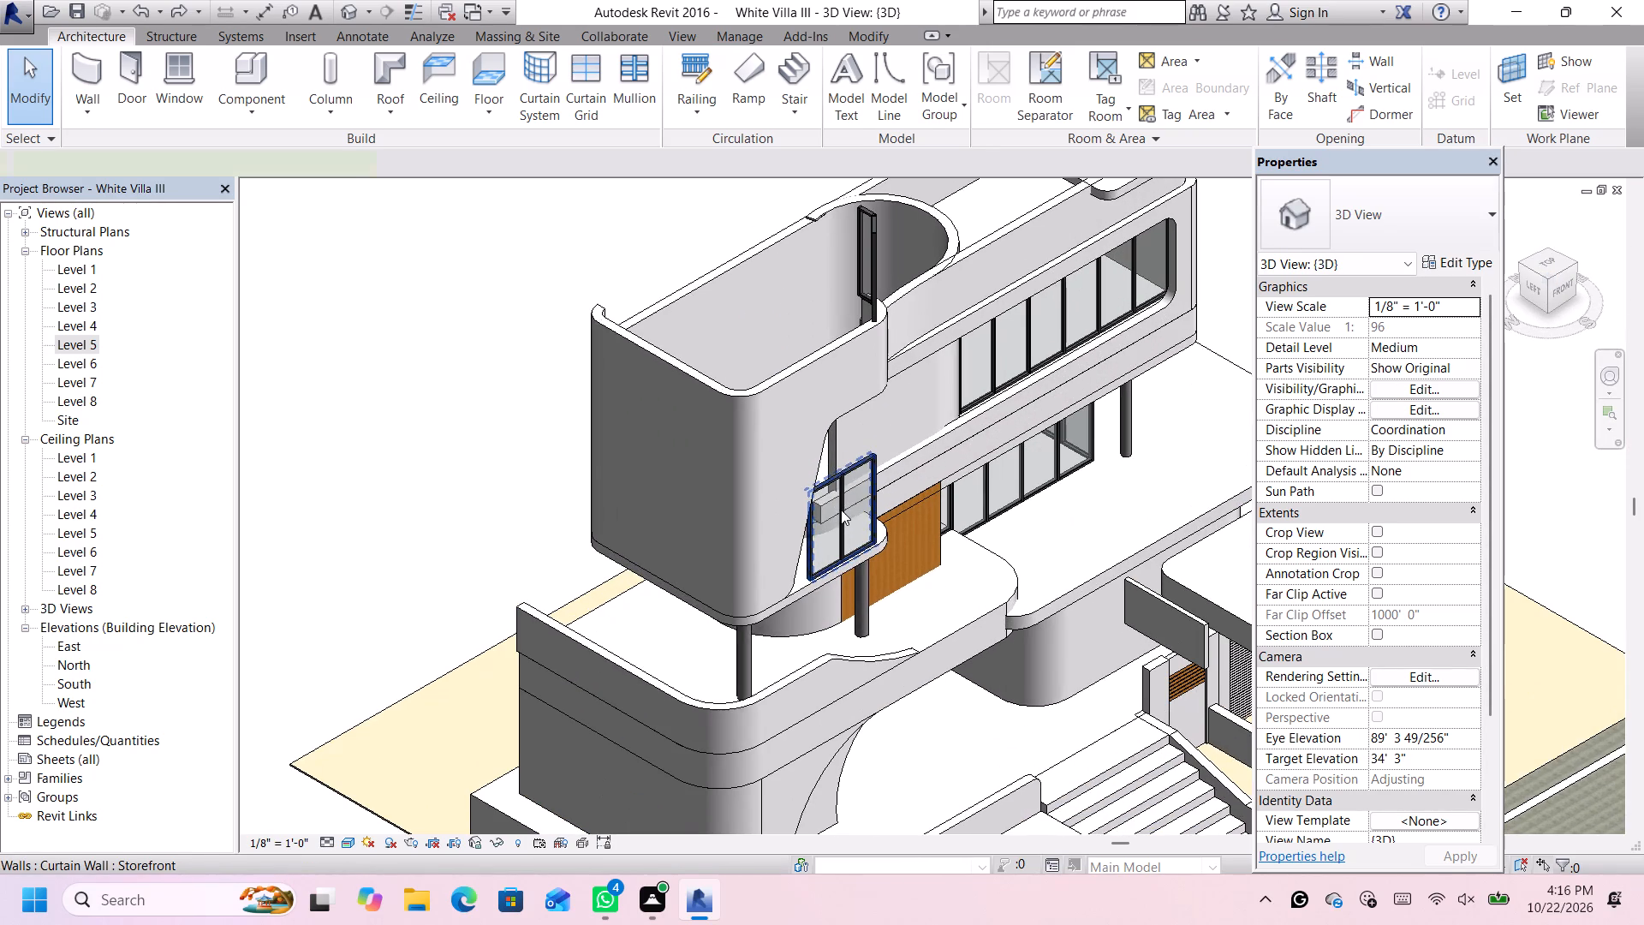
key("Up")
key("Up")
key("Up")
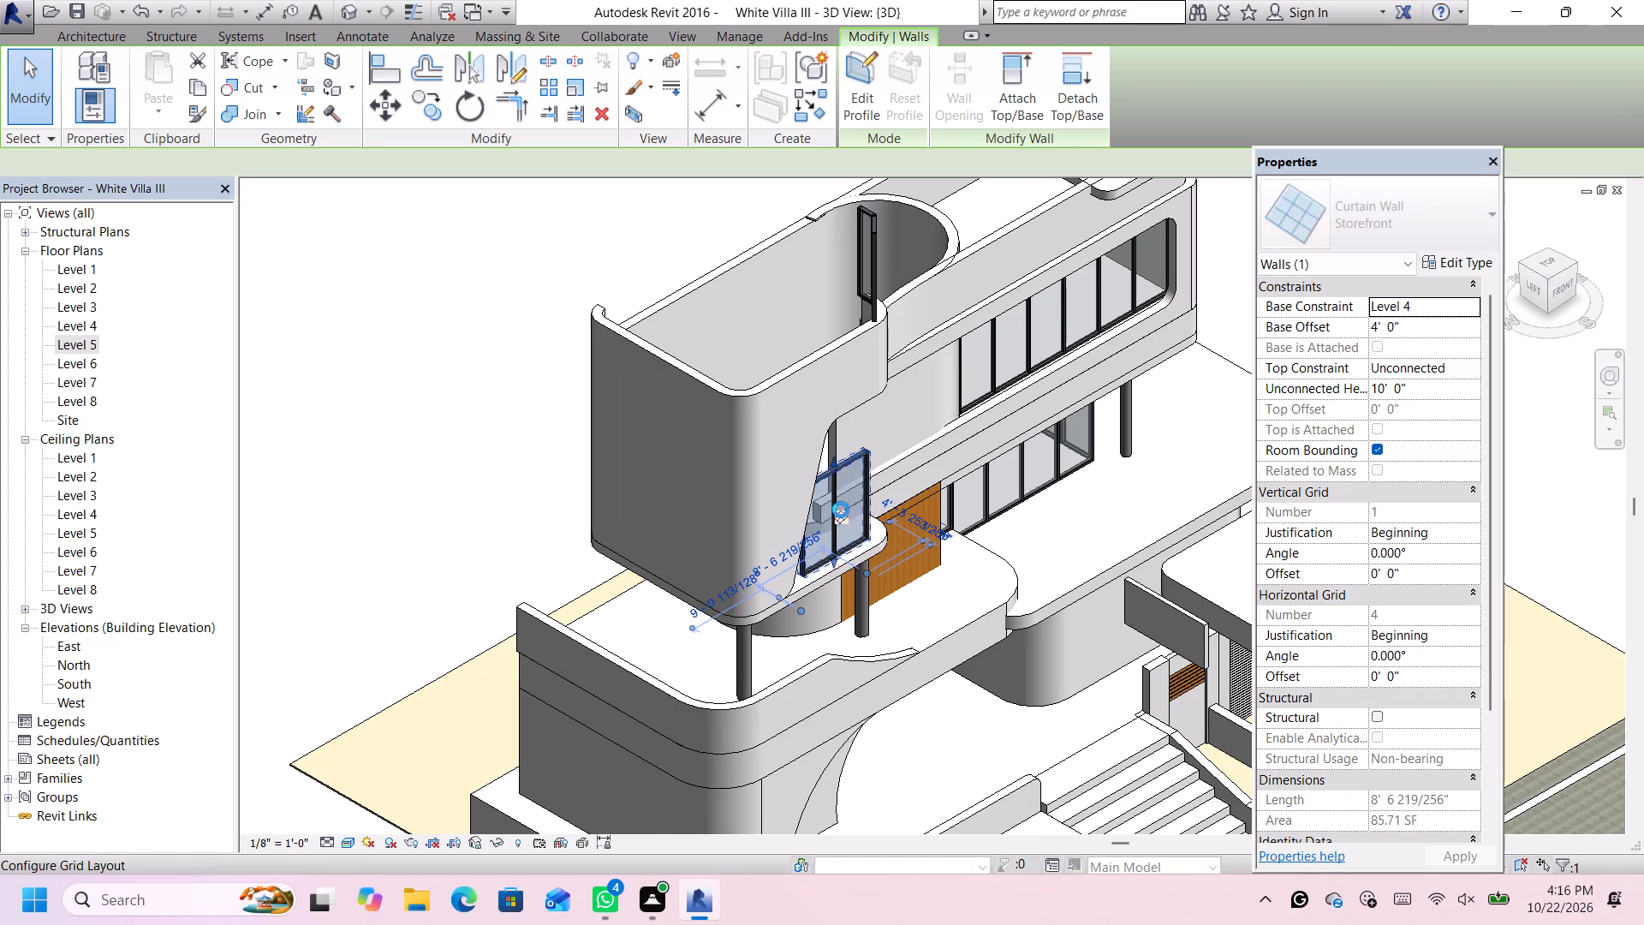
scroll(875, 507, "up", 3)
key("Up")
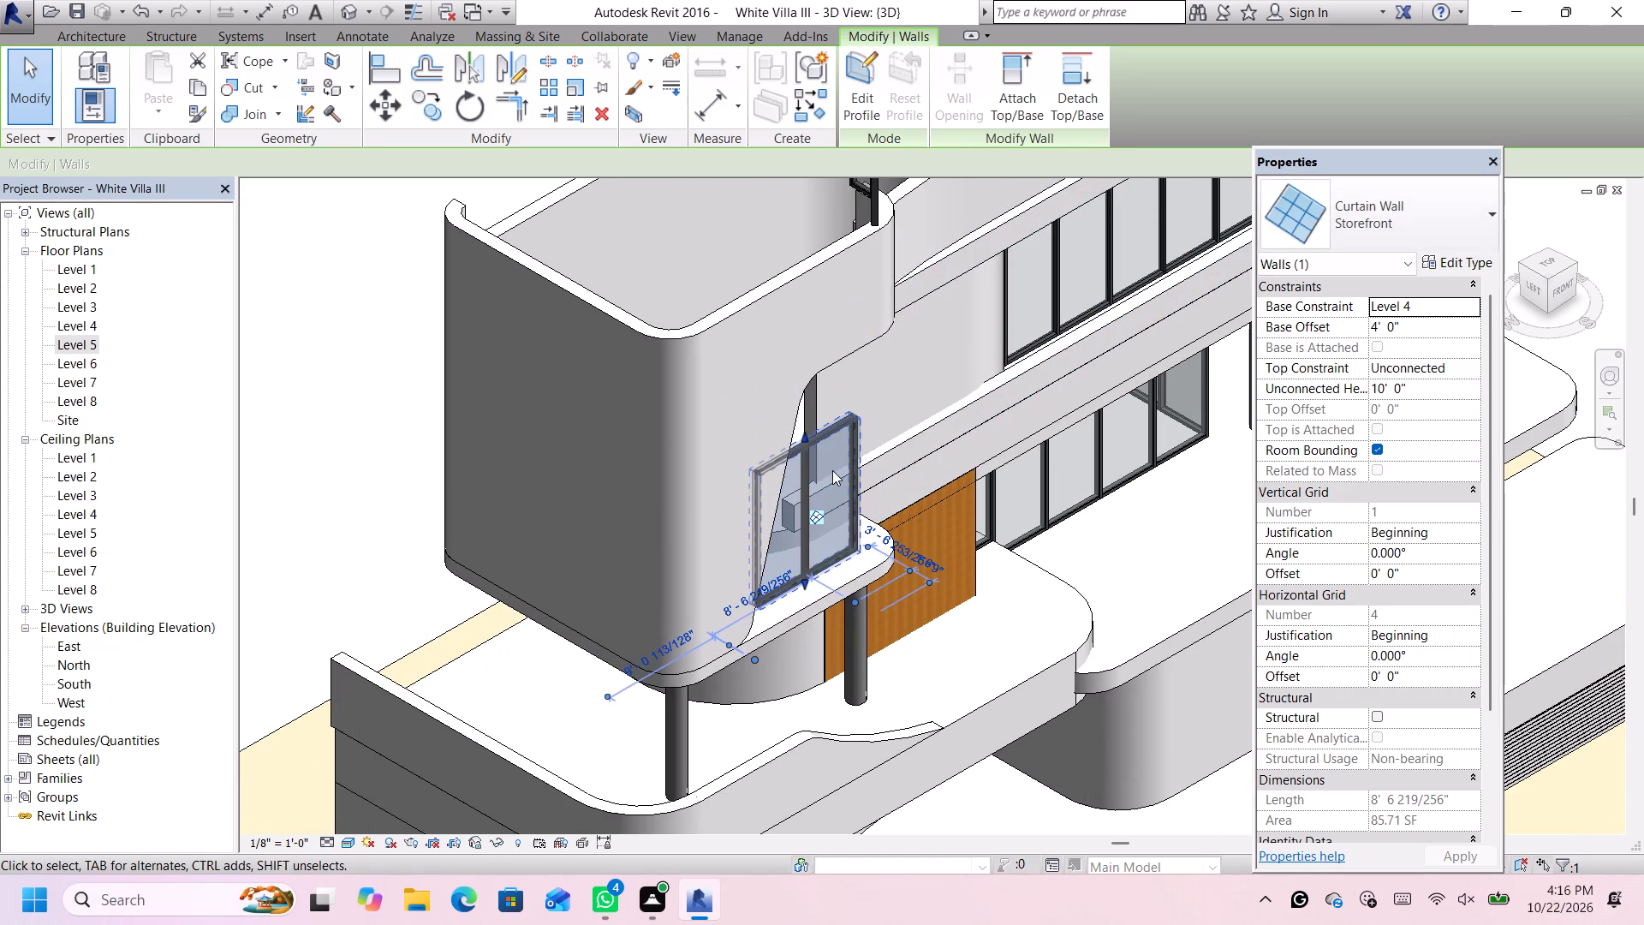
key("Up")
Stretch the front Storefront wall's top upward behind the opening to about 15' 10" high.
left_click_drag(802, 433, 802, 415)
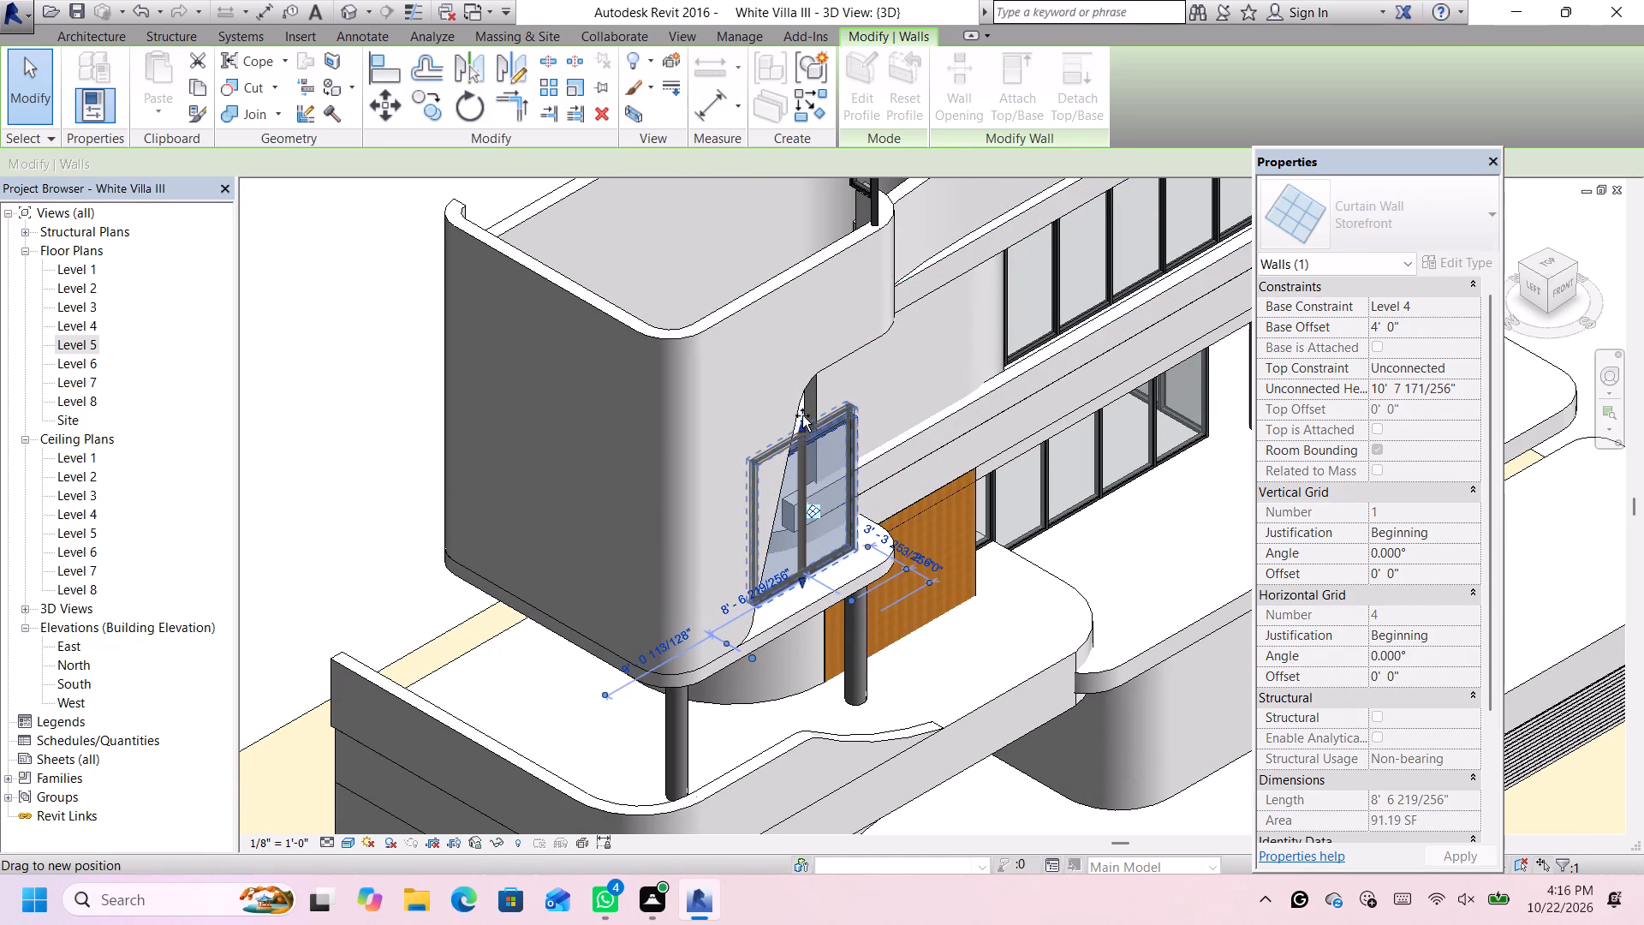
left_click_drag(802, 415, 800, 363)
scroll(773, 602, "up", 1)
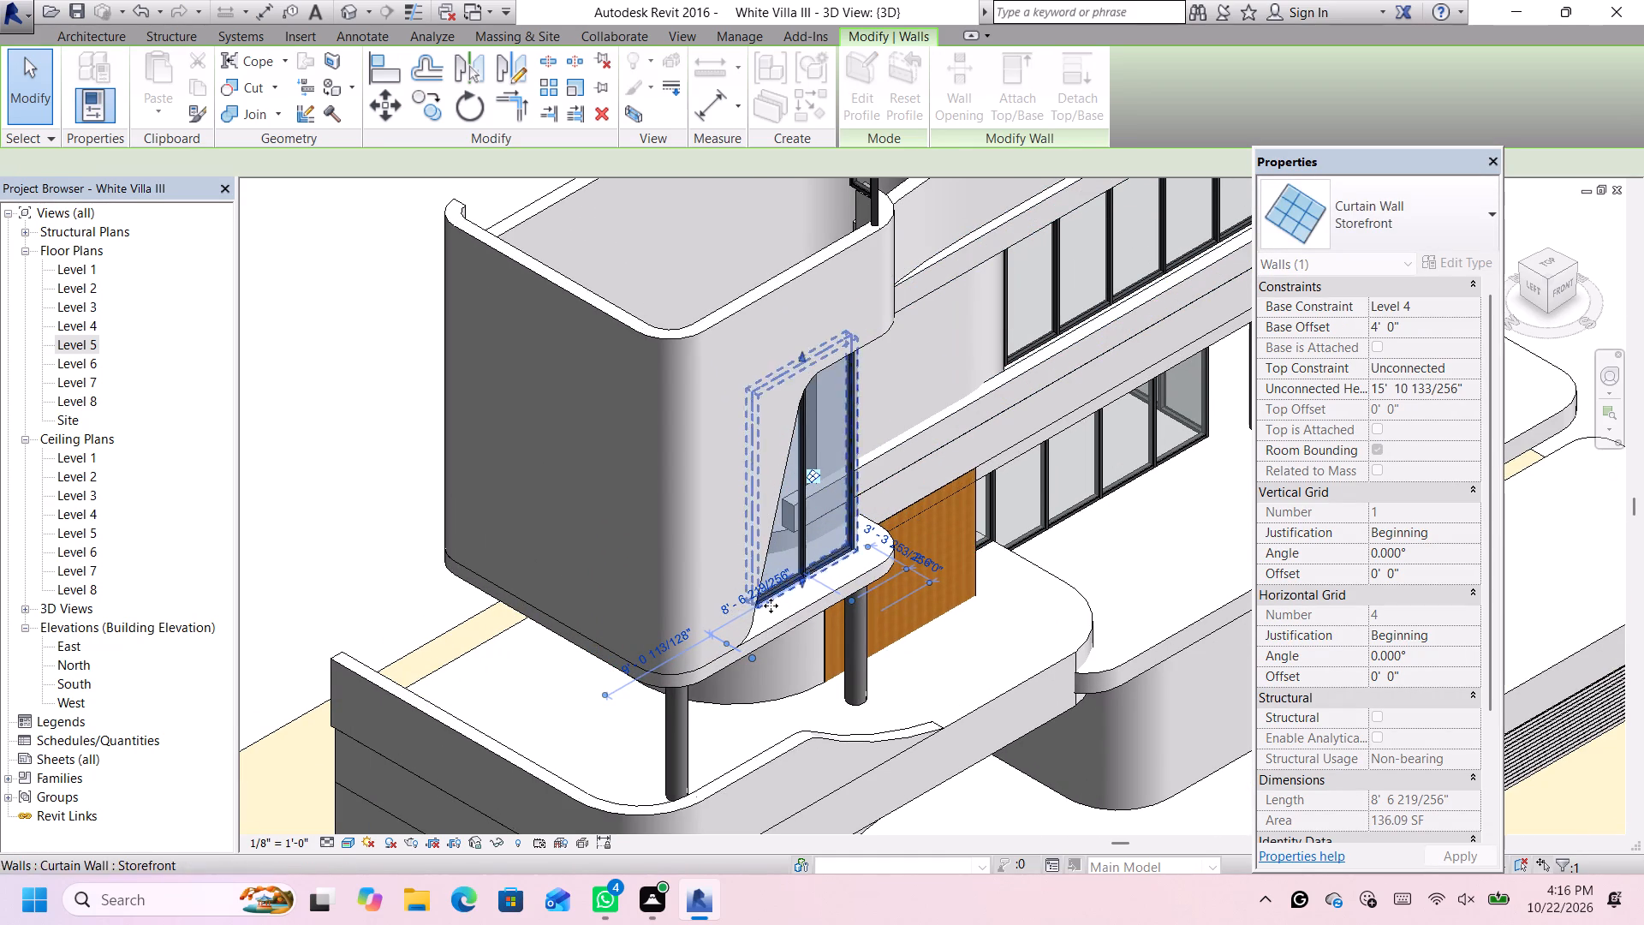
scroll(771, 606, "up", 2)
scroll(797, 504, "down", 1)
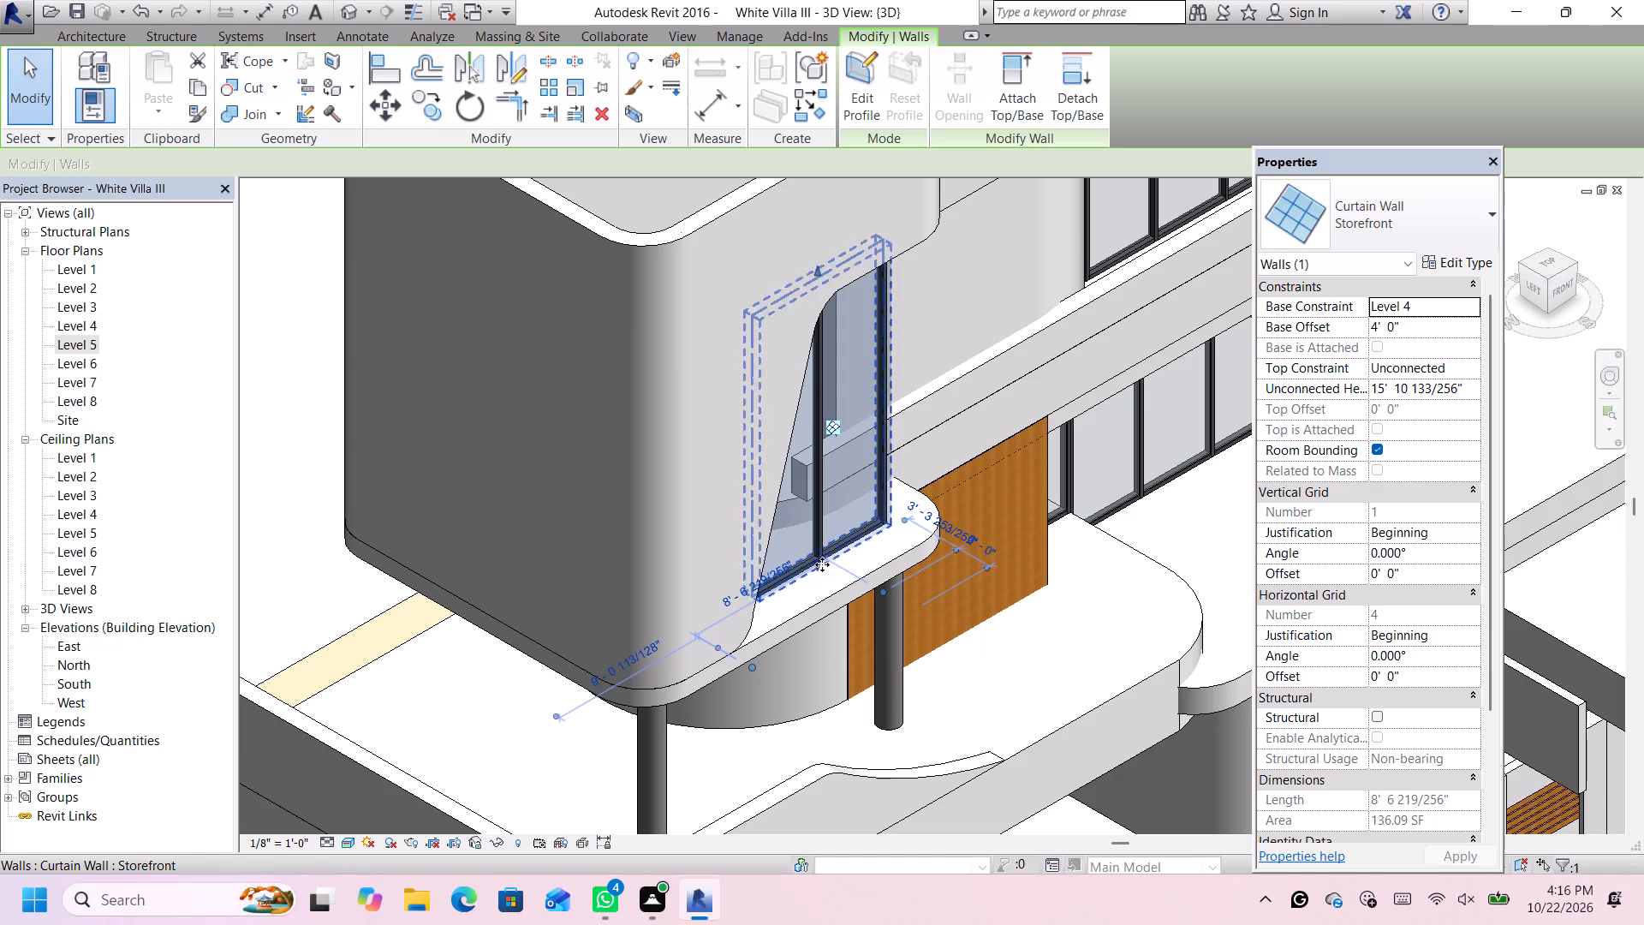
scroll(791, 562, "down", 3)
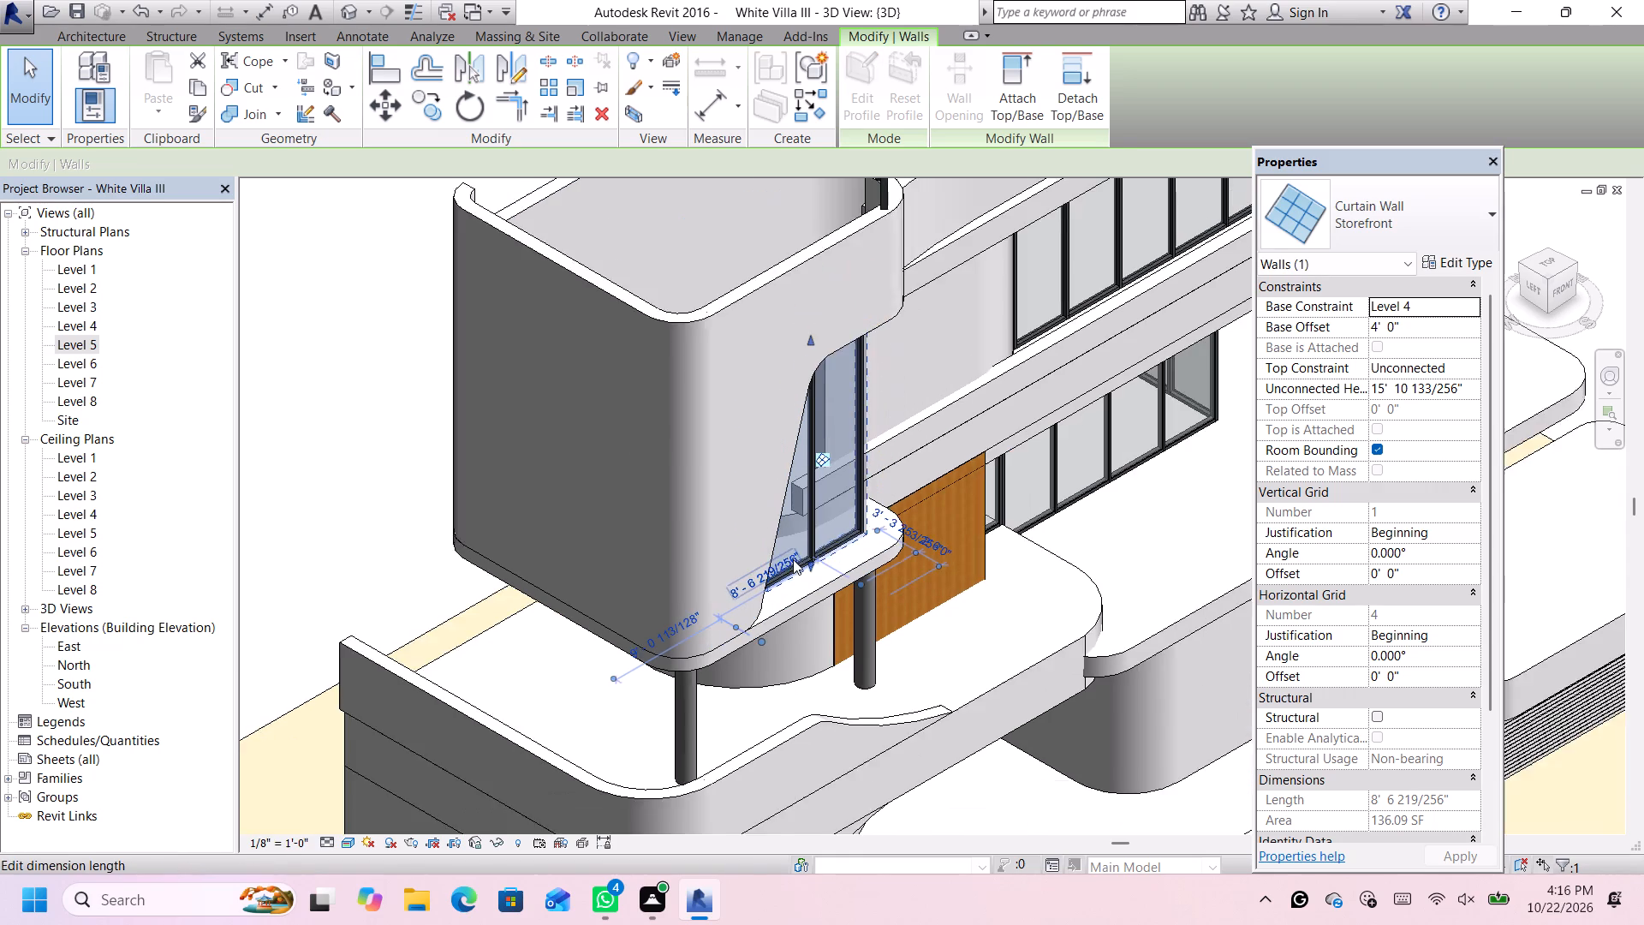
scroll(833, 439, "down", 4)
left_click(480, 393)
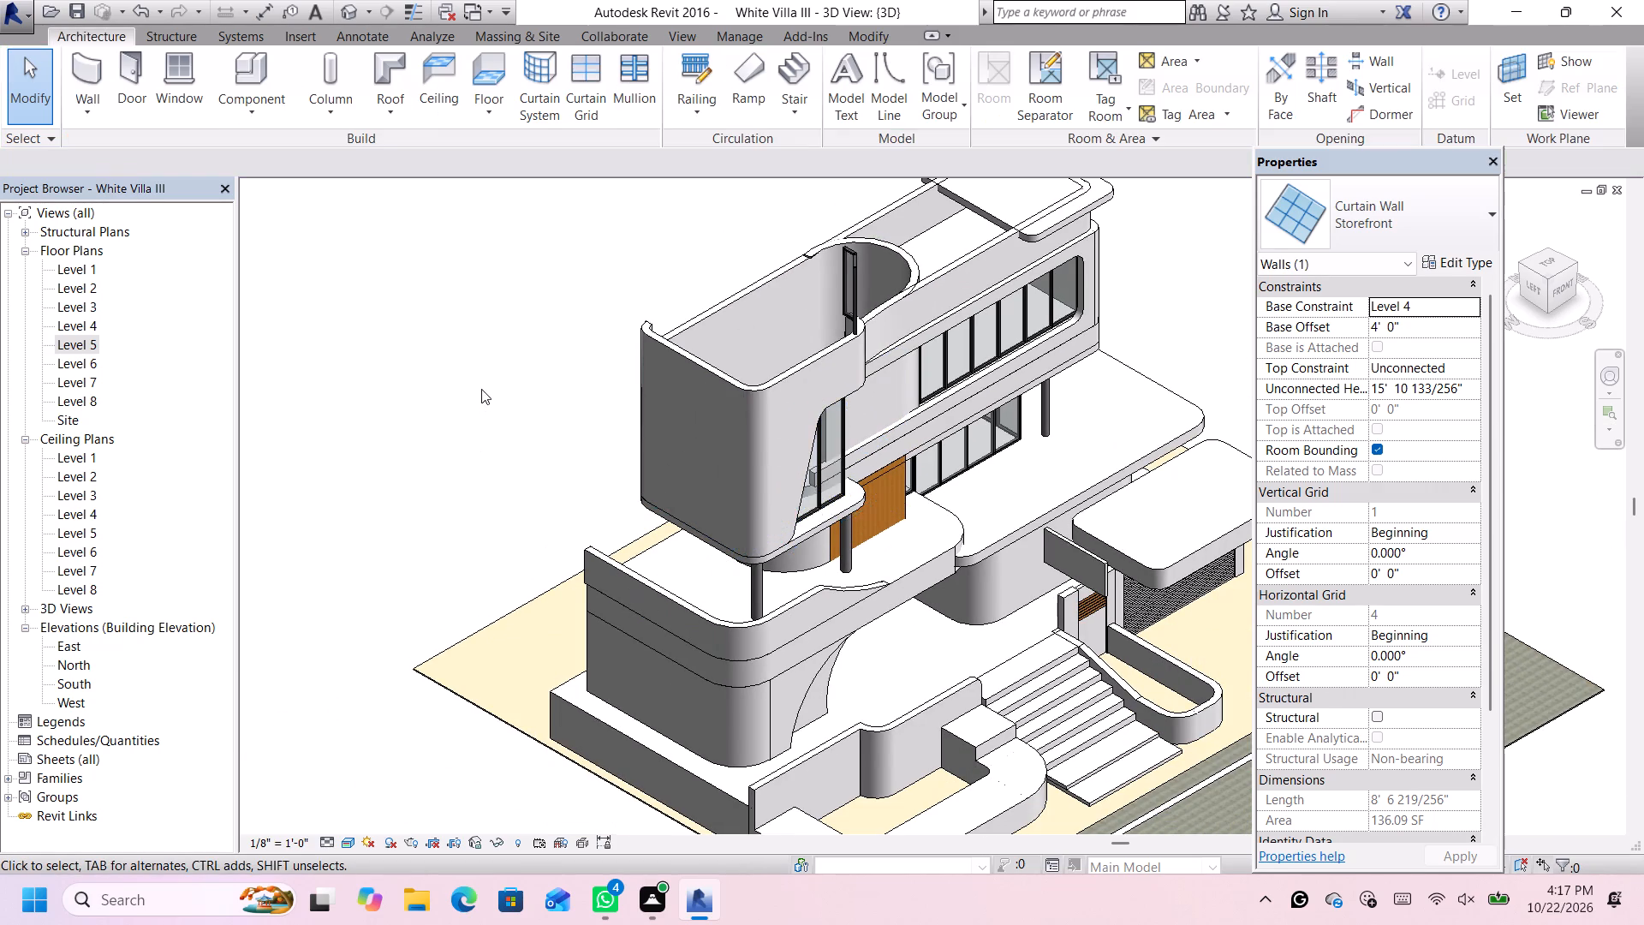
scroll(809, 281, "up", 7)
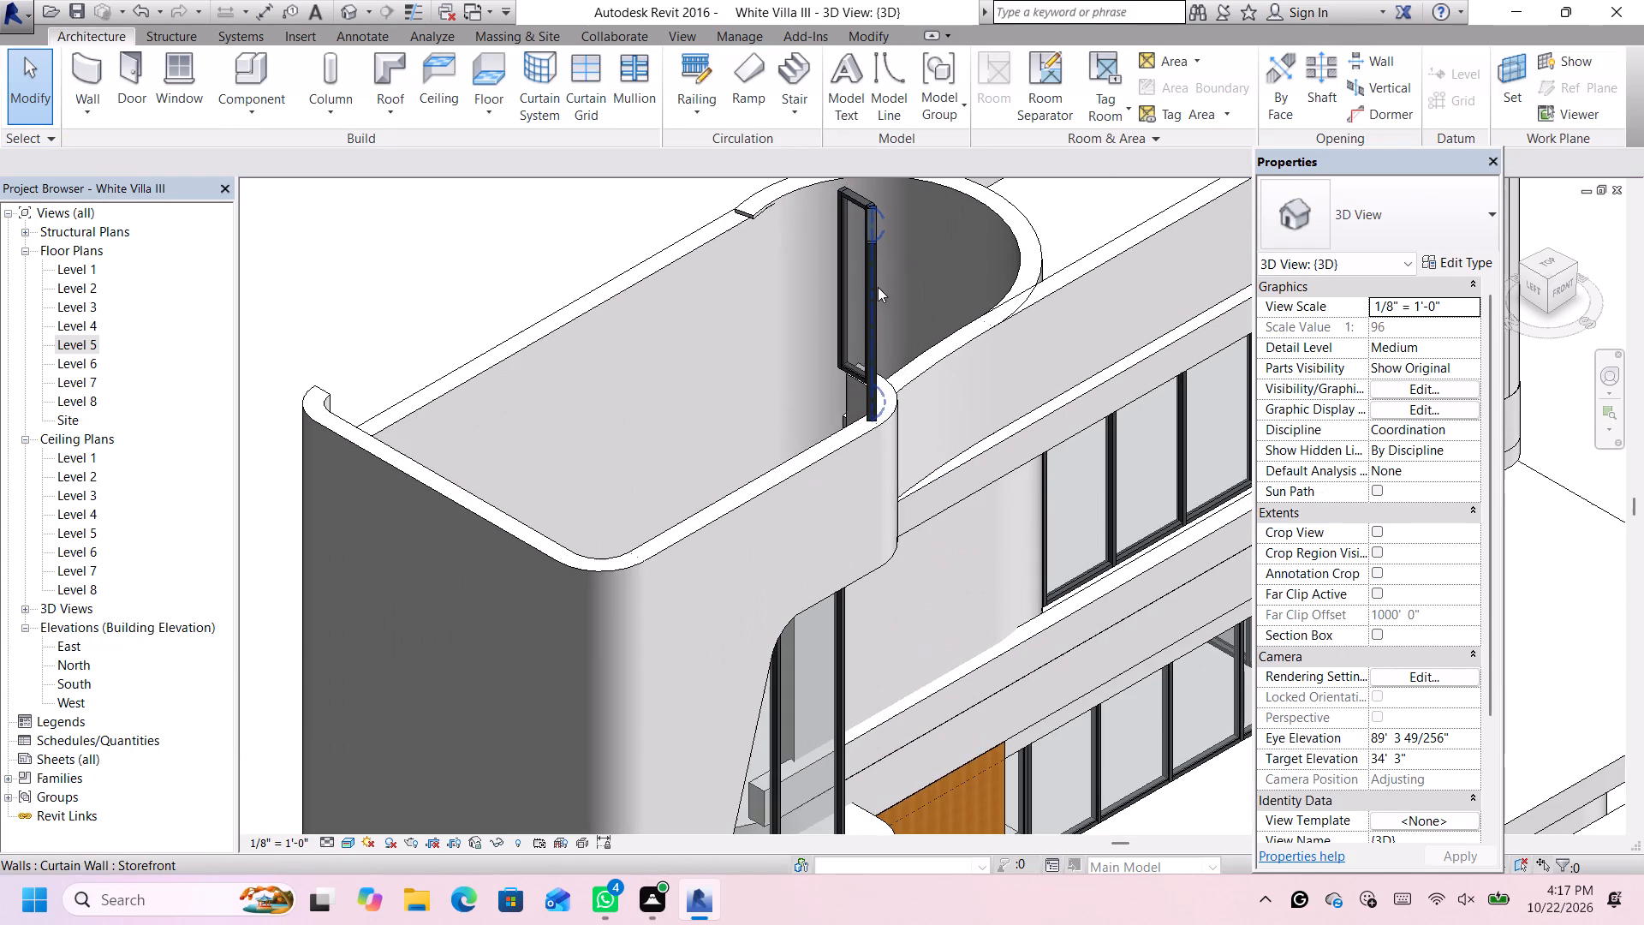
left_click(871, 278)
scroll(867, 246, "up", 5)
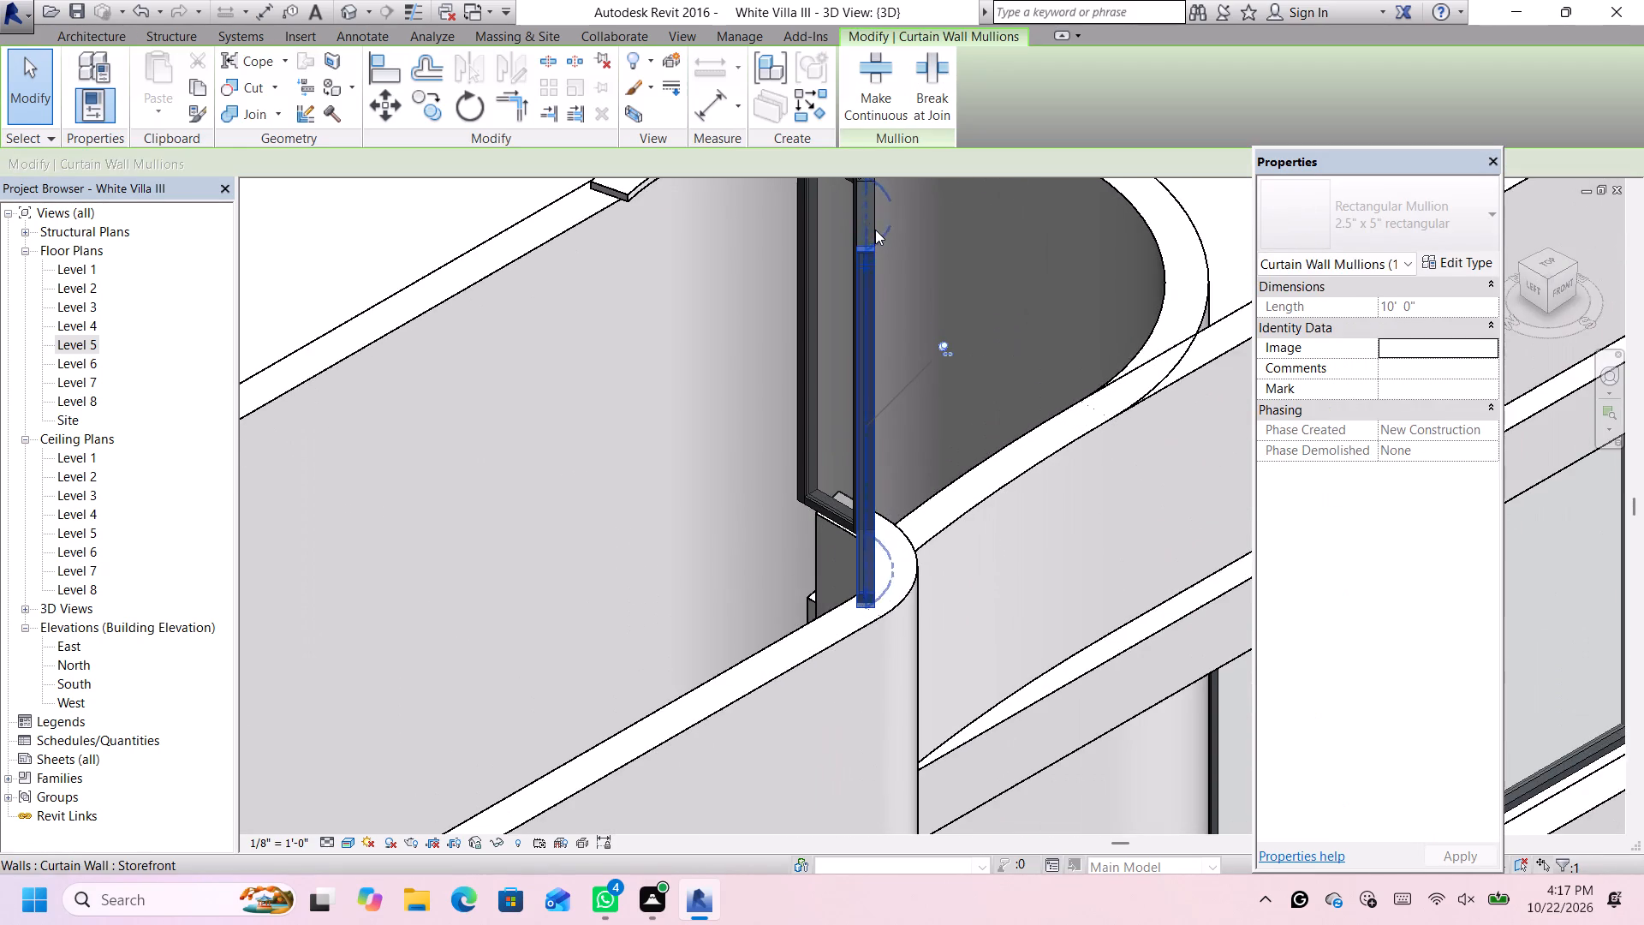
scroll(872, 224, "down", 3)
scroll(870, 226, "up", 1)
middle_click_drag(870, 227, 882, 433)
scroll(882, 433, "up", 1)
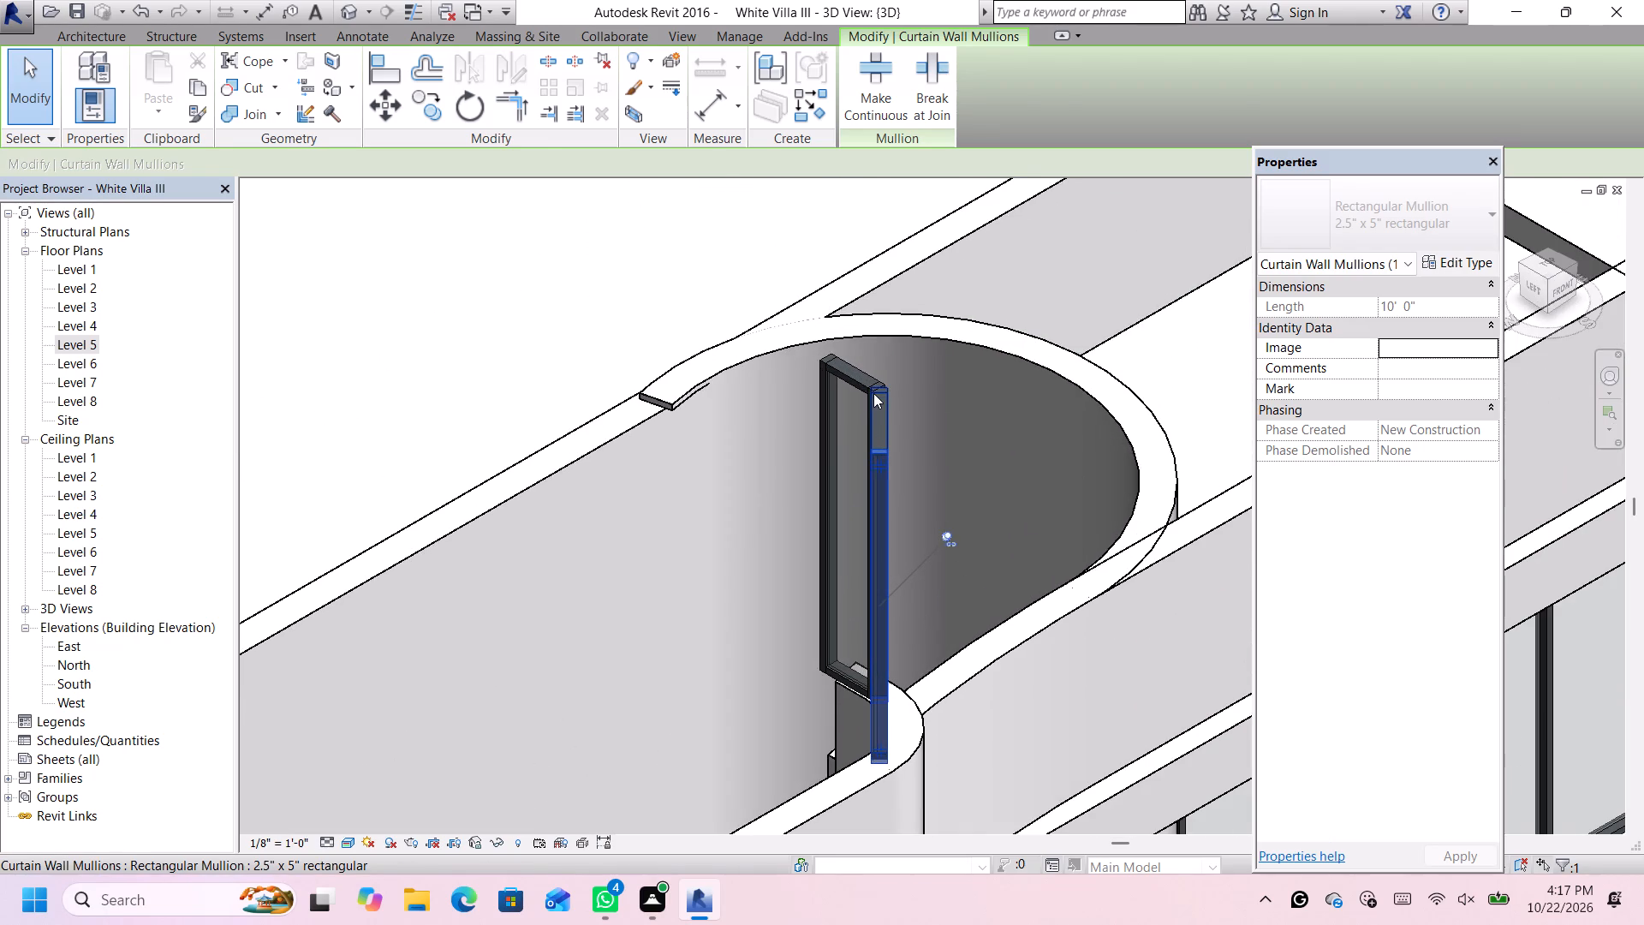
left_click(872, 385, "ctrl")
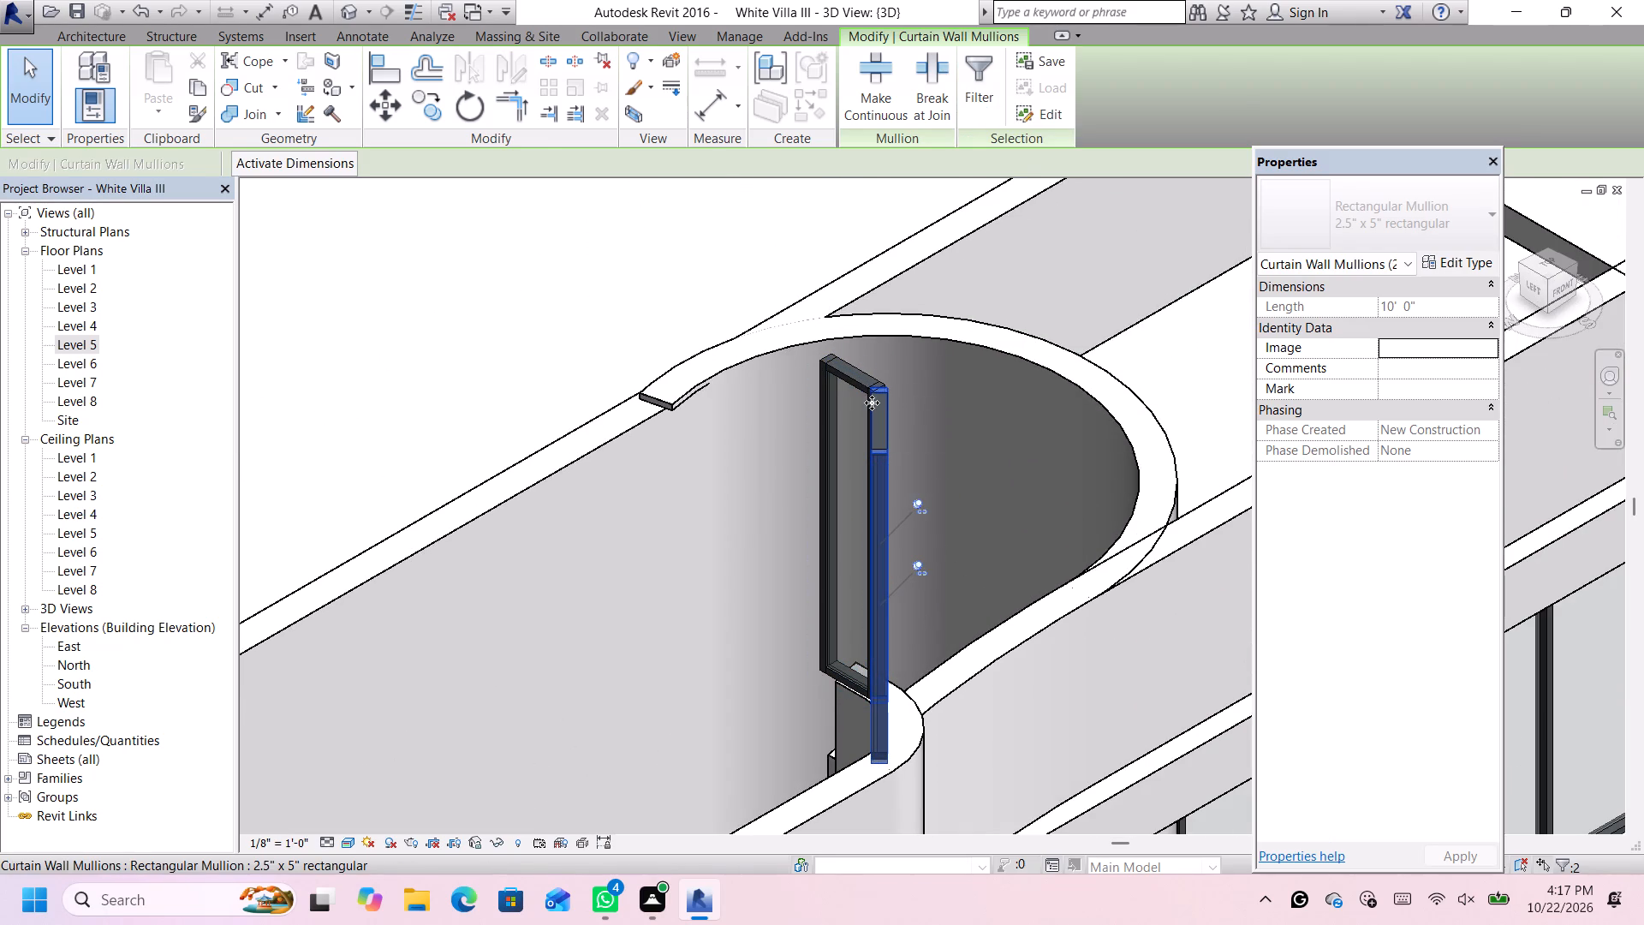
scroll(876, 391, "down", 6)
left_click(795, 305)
Set the curved Storefront wall's base constraint to Level 4 with a 4' base offset to lower it onto the slab.
scroll(867, 441, "up", 4)
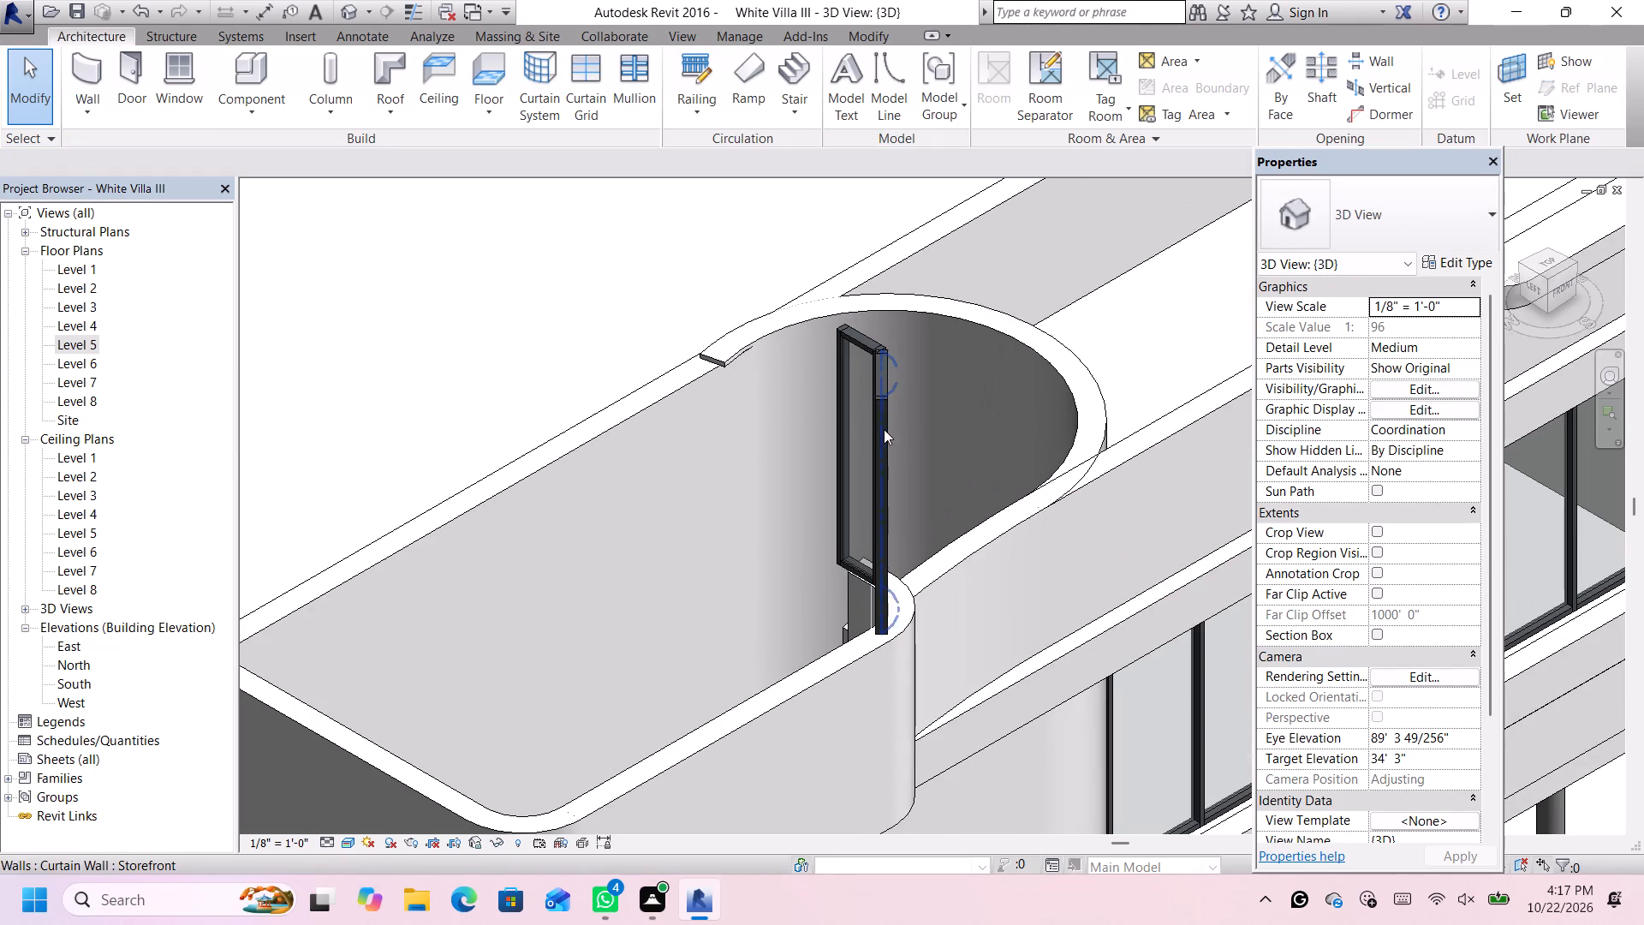
left_click(888, 415)
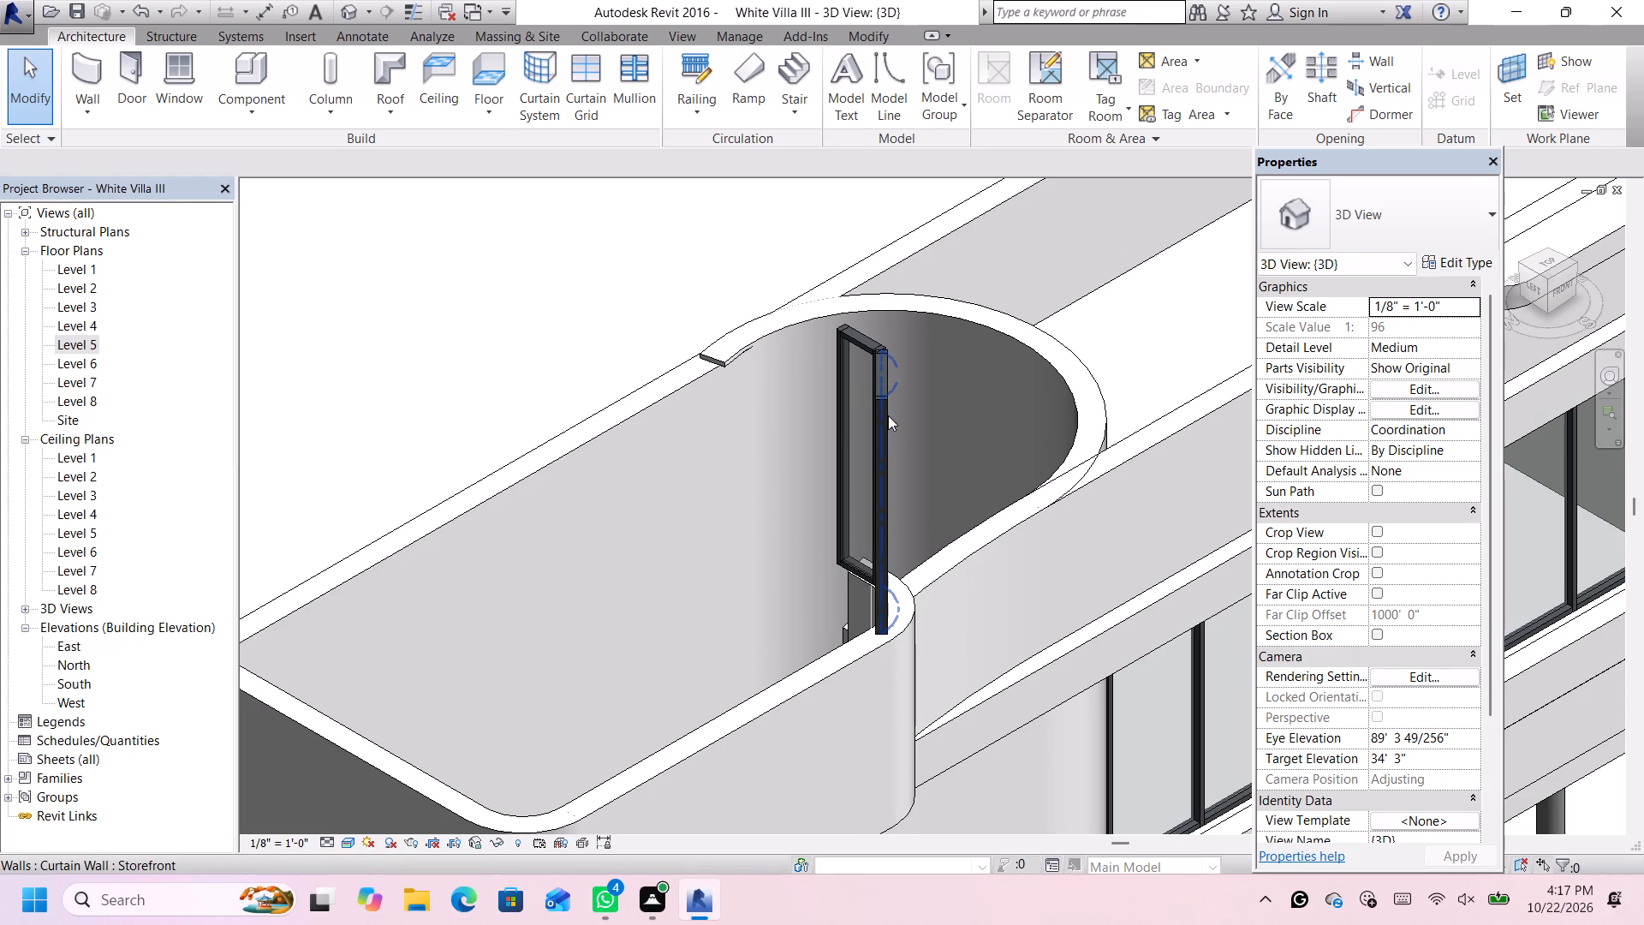
scroll(888, 383, "up", 7)
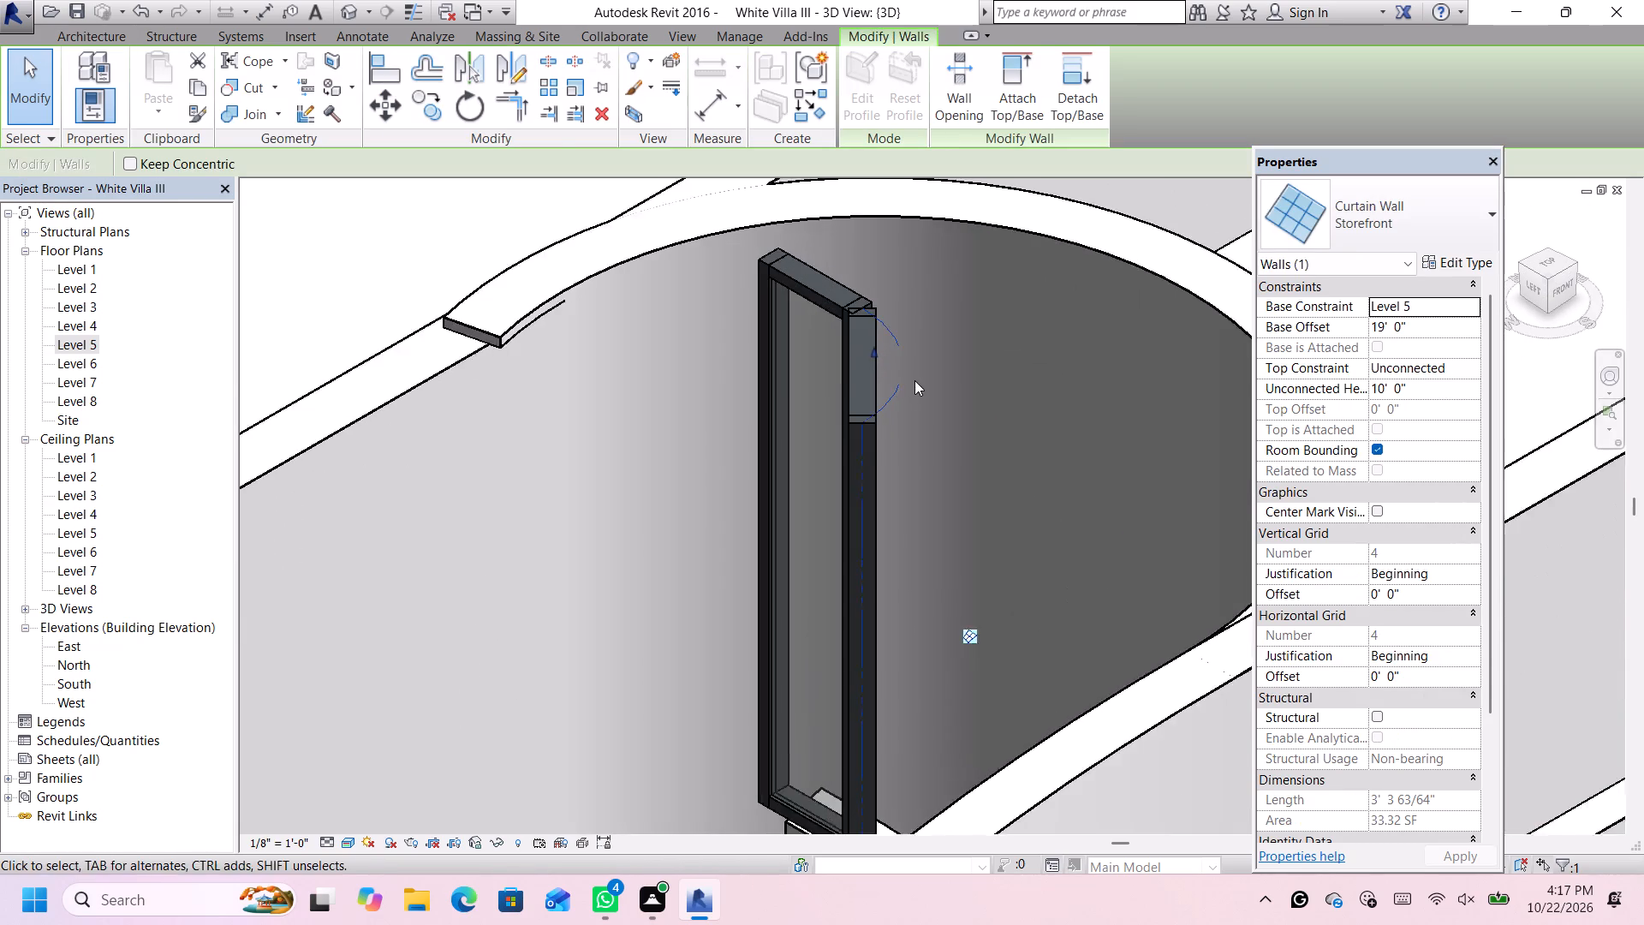
scroll(914, 380, "up", 1)
scroll(886, 383, "down", 10)
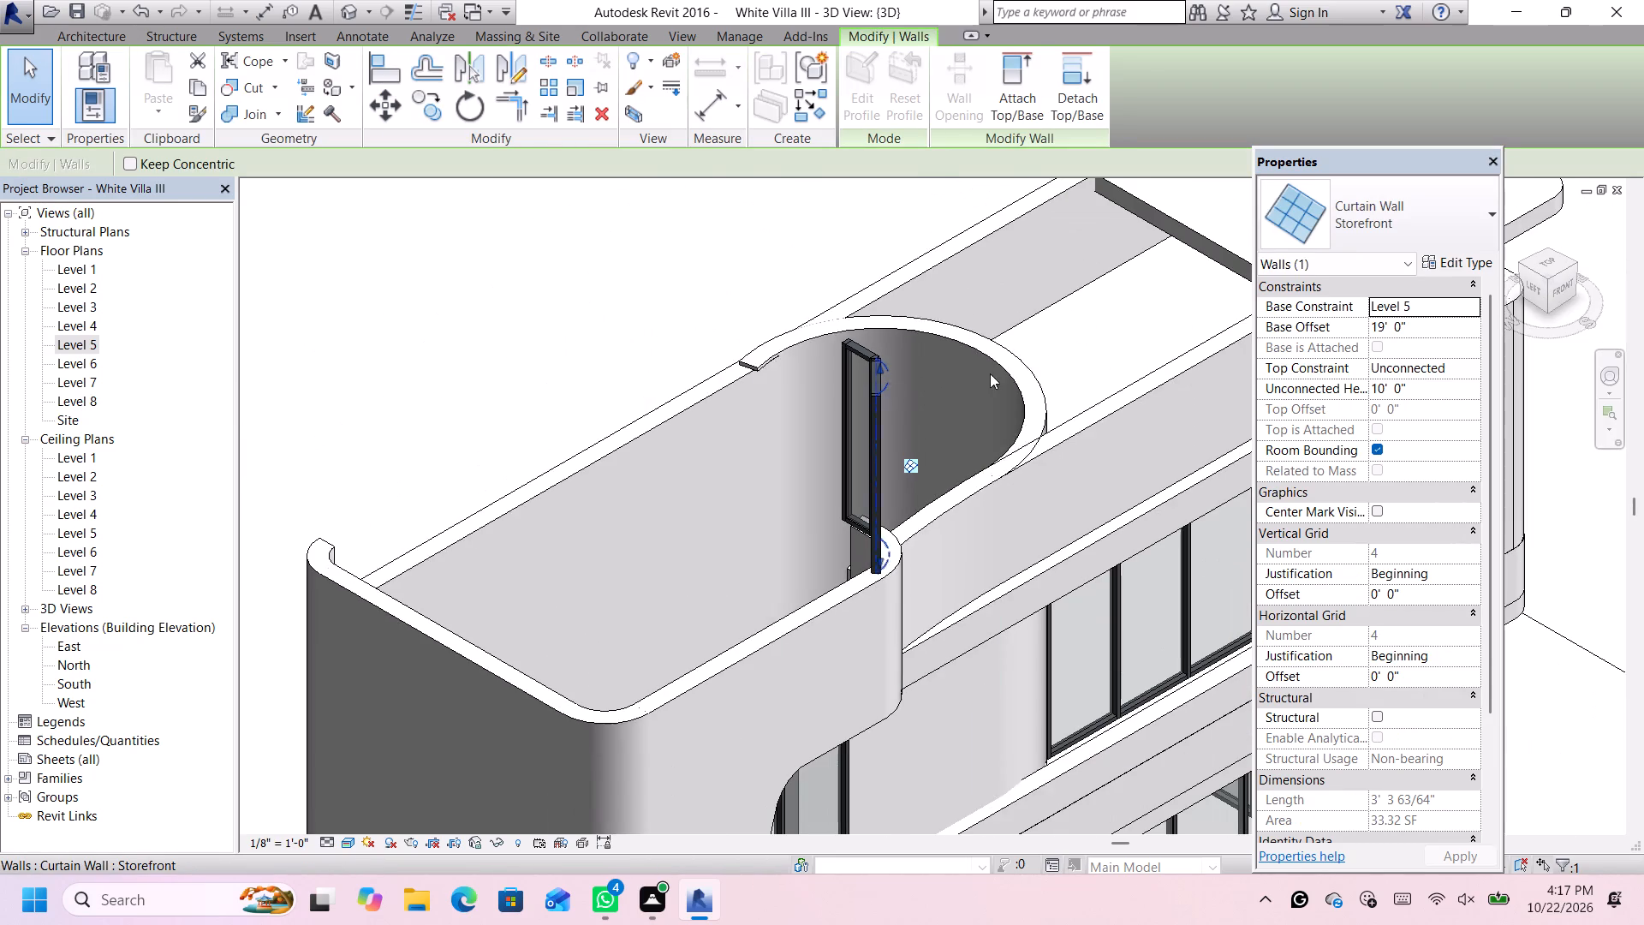
left_click(1422, 322)
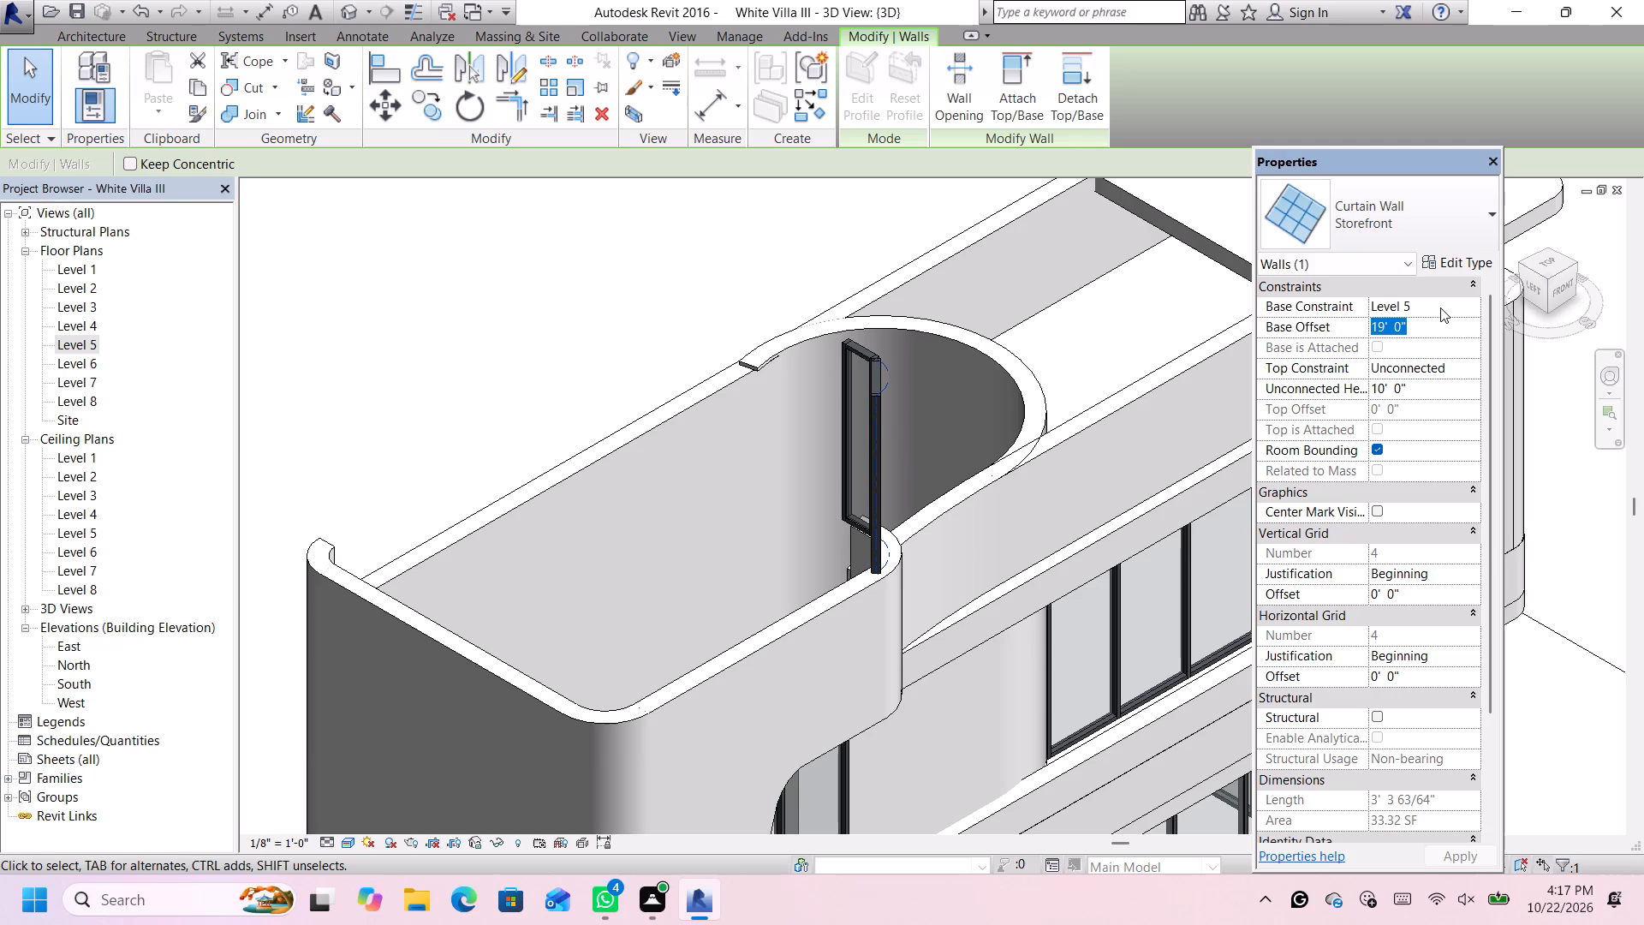
key("BackSpace")
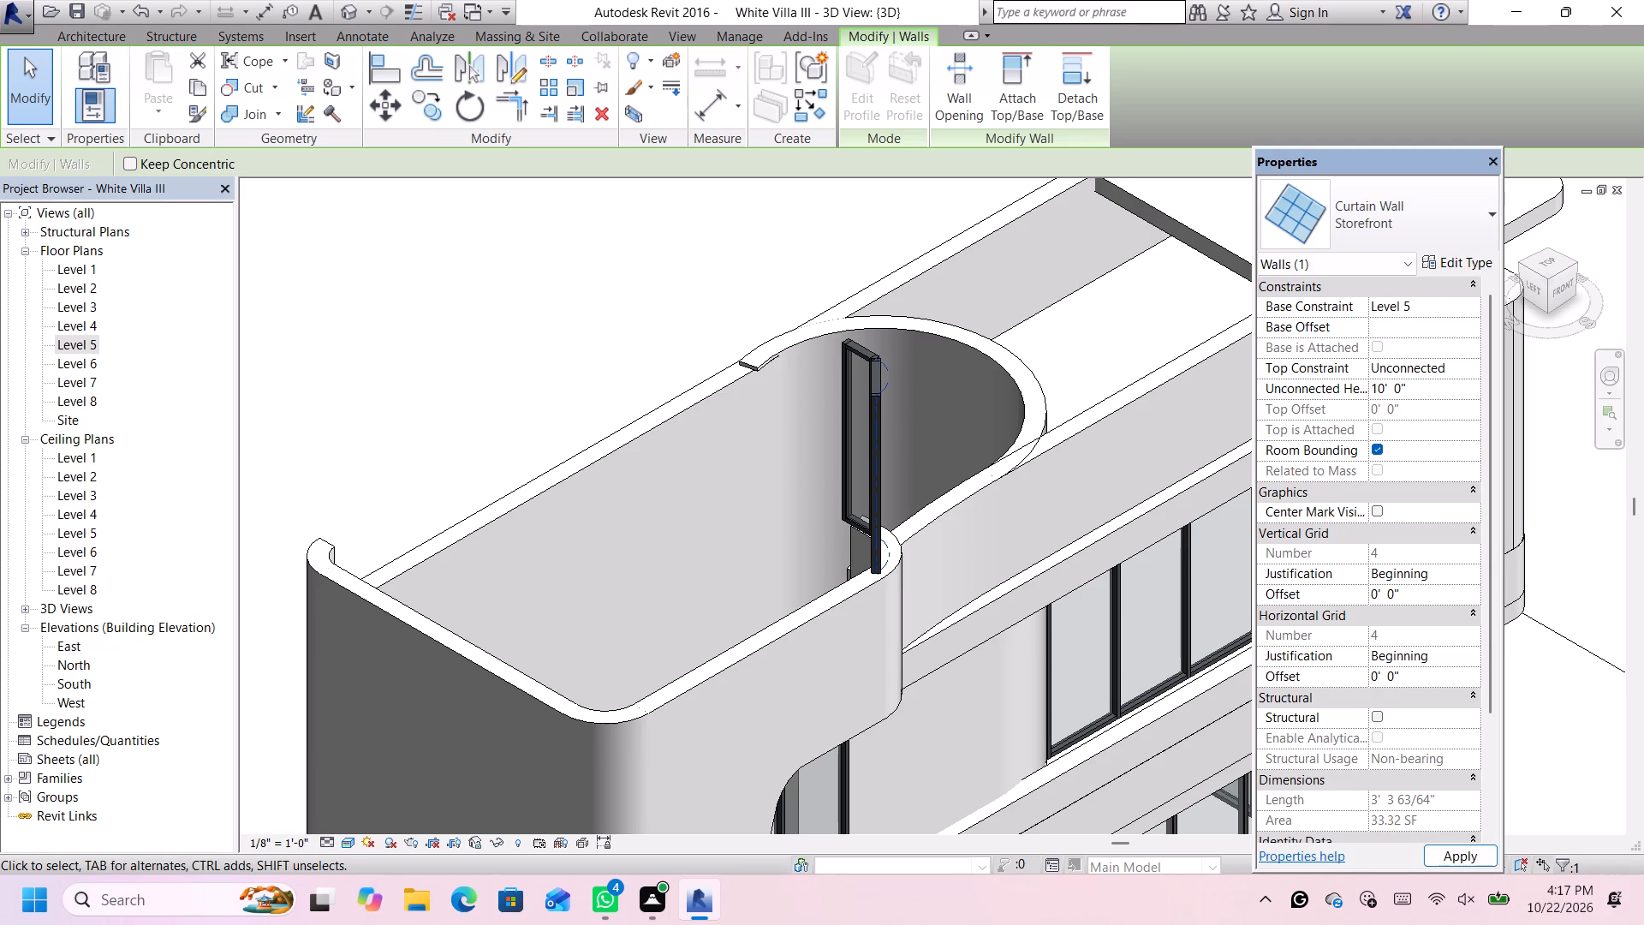
type("4'")
key("Return")
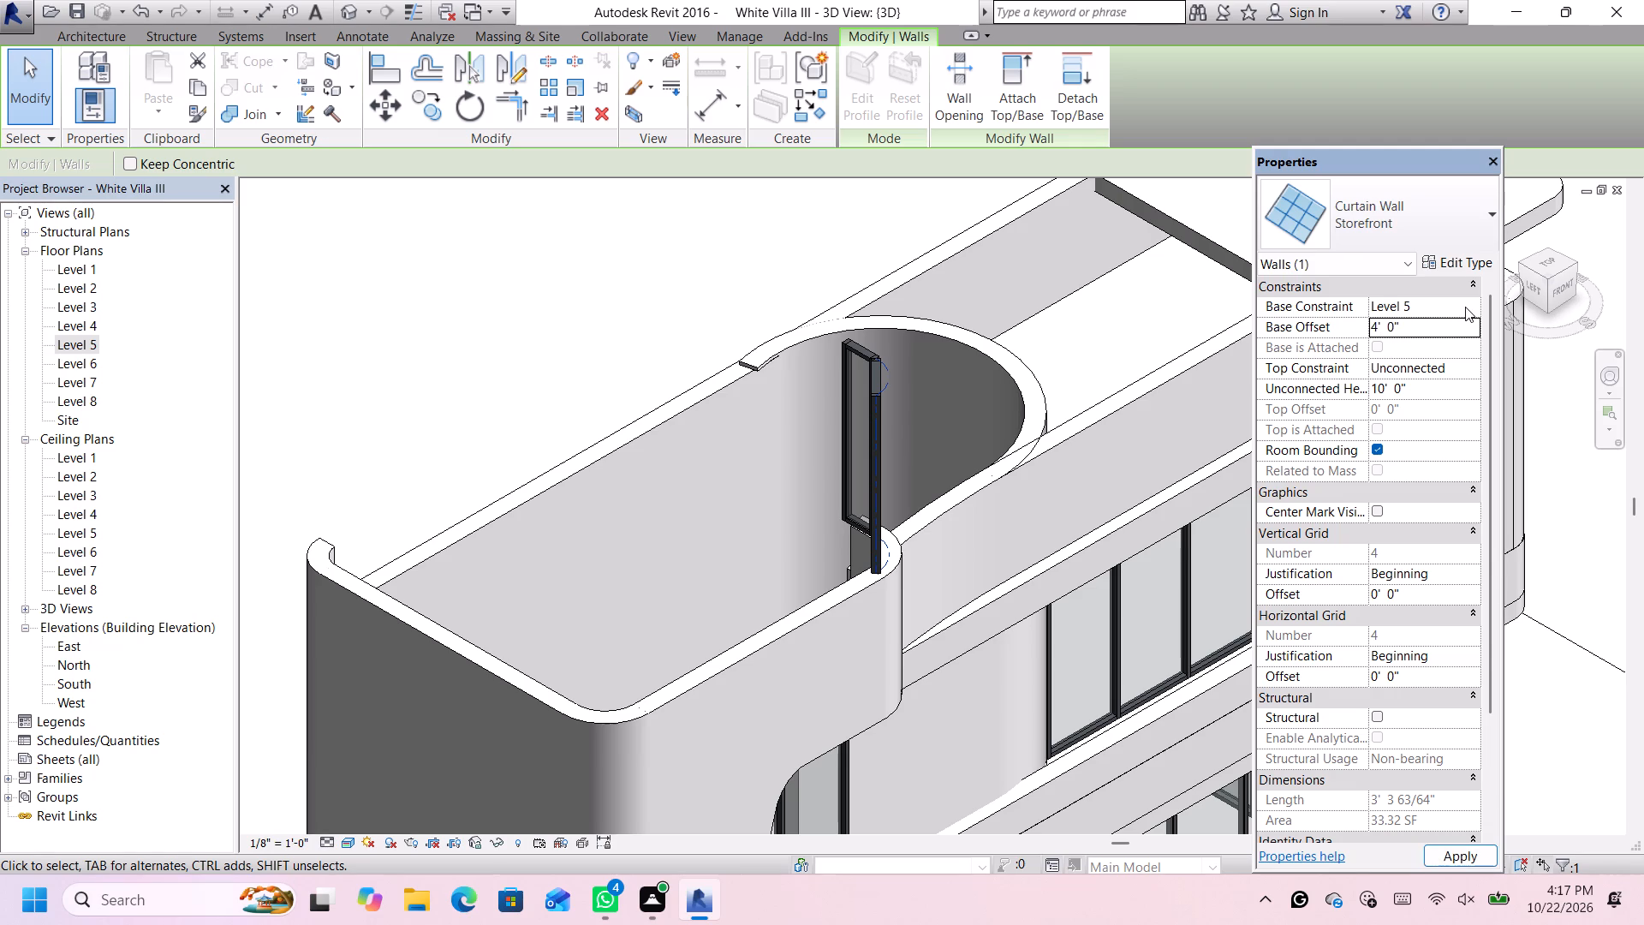
left_click(1465, 307)
left_click(1469, 304)
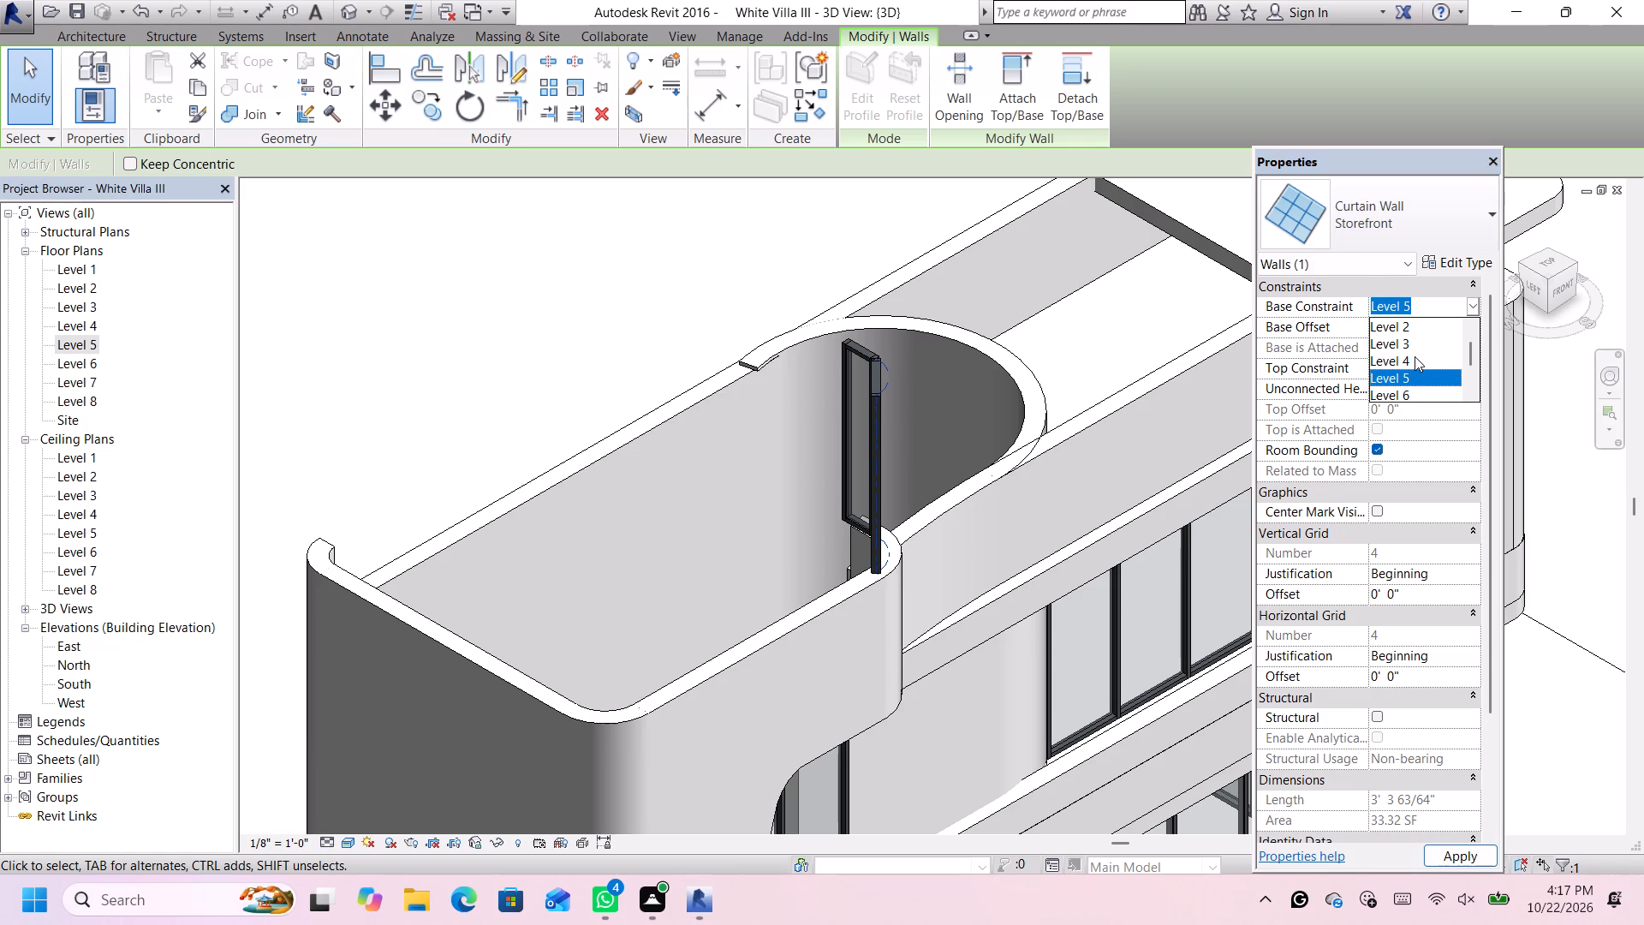
left_click(1415, 356)
key("Return")
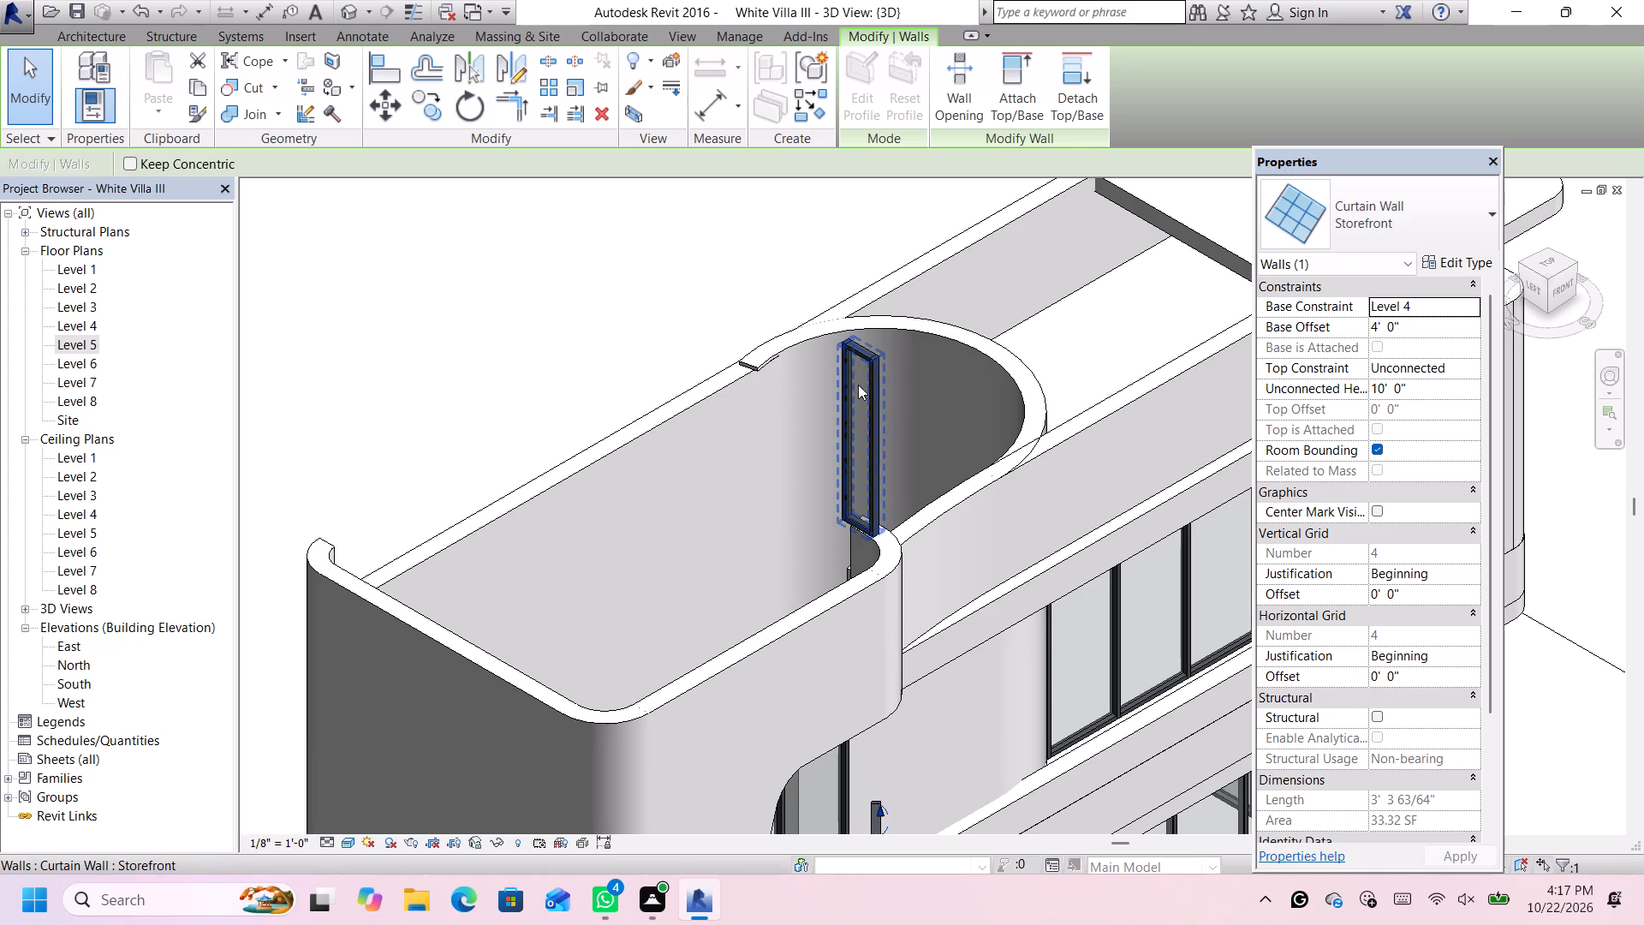
Set the short straight Storefront wall's base constraint to Level 4 with a 4' base offset.
left_click(873, 370)
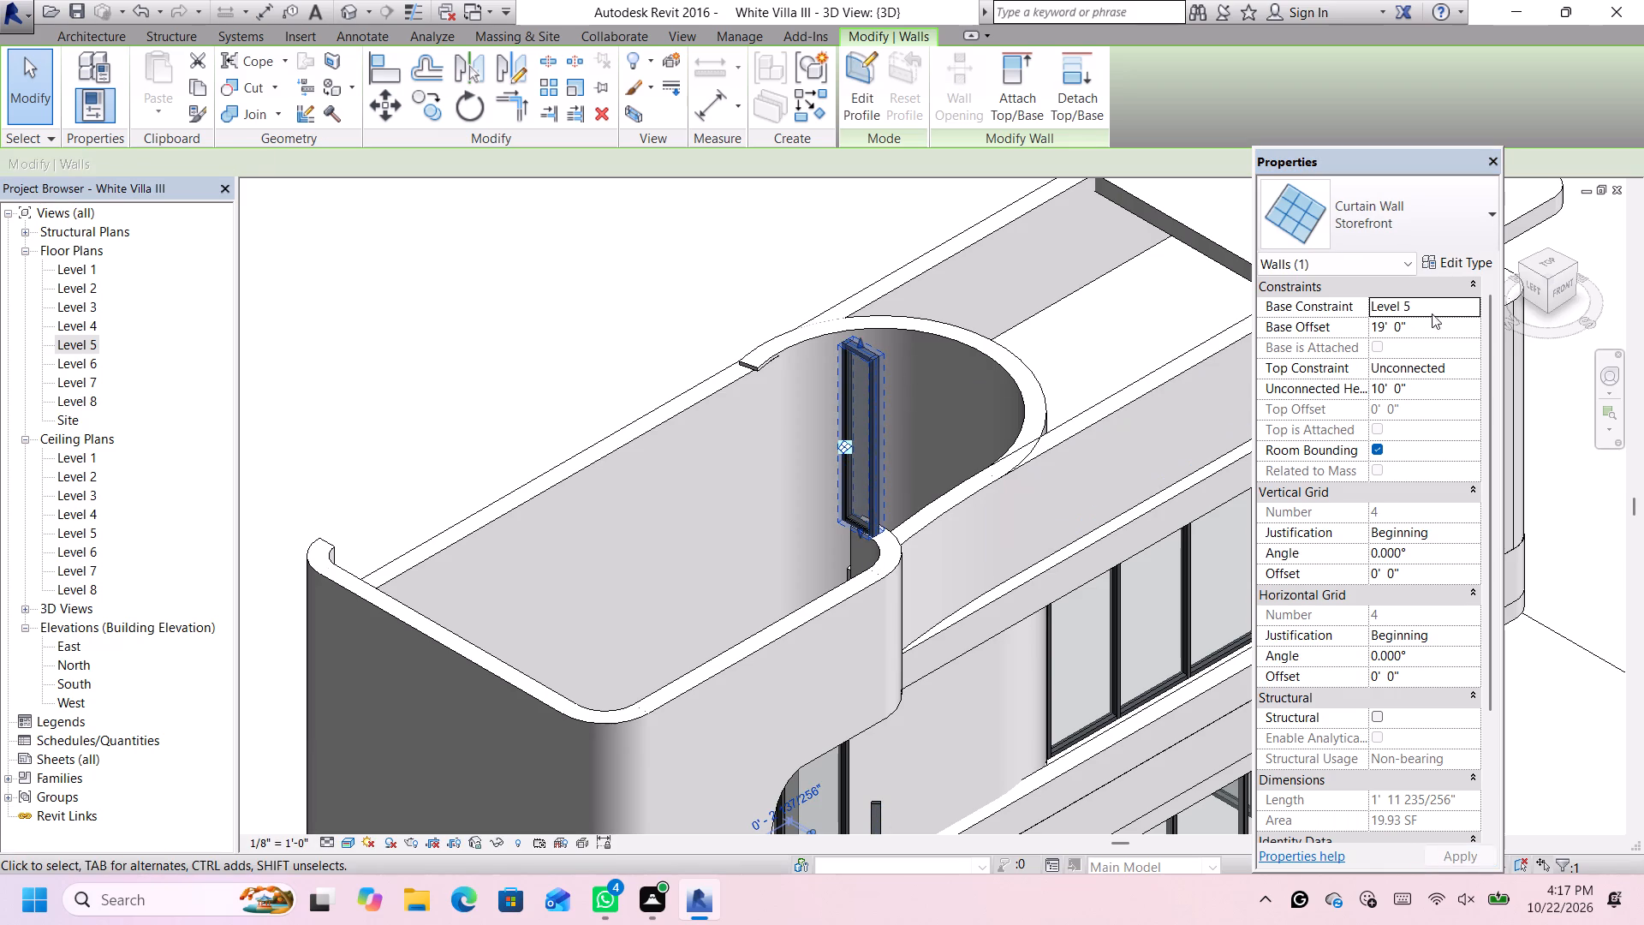
left_click(1438, 305)
left_click(1465, 300)
left_click(1469, 307)
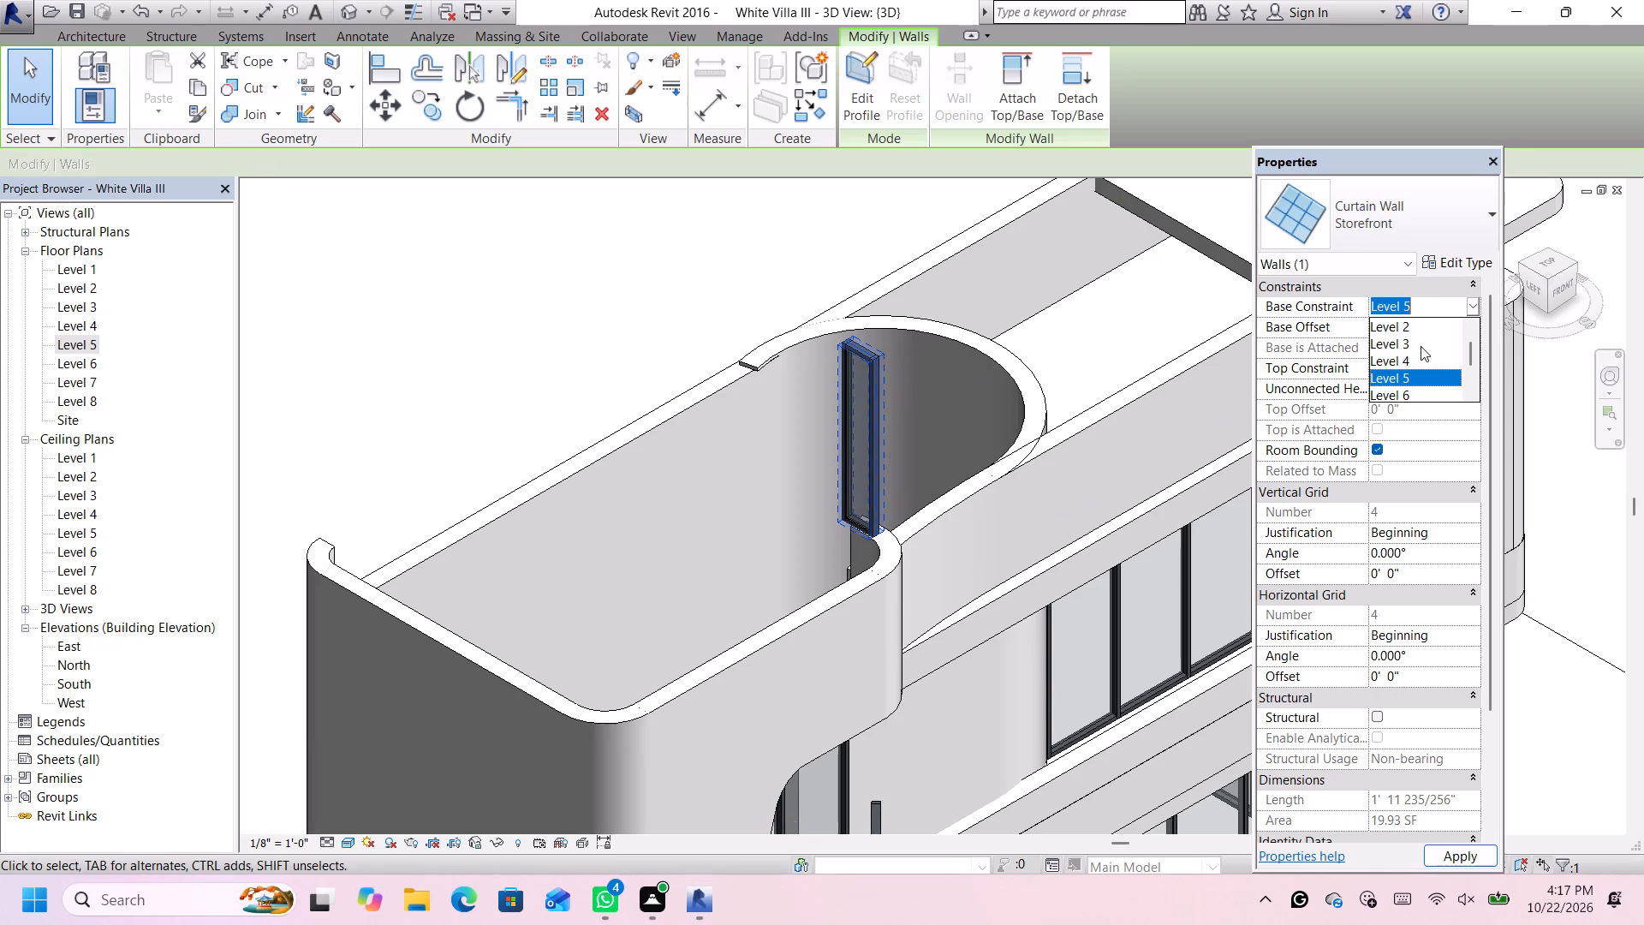
left_click(1416, 358)
left_click(1433, 326)
key("BackSpace")
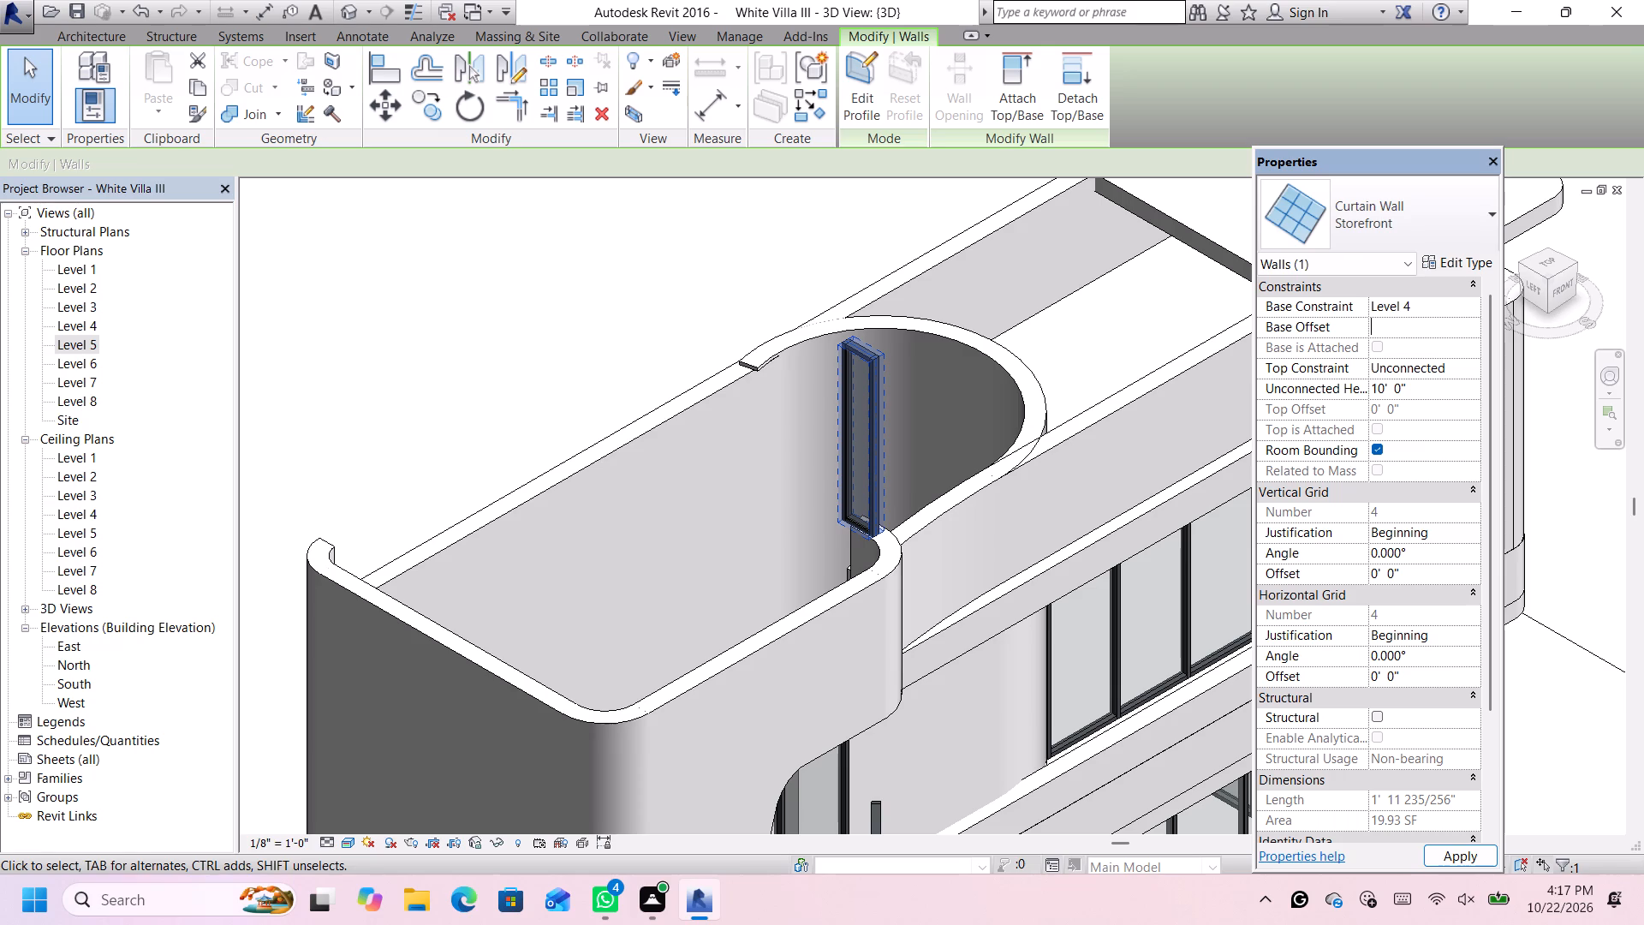
key("4")
key("apostrophe")
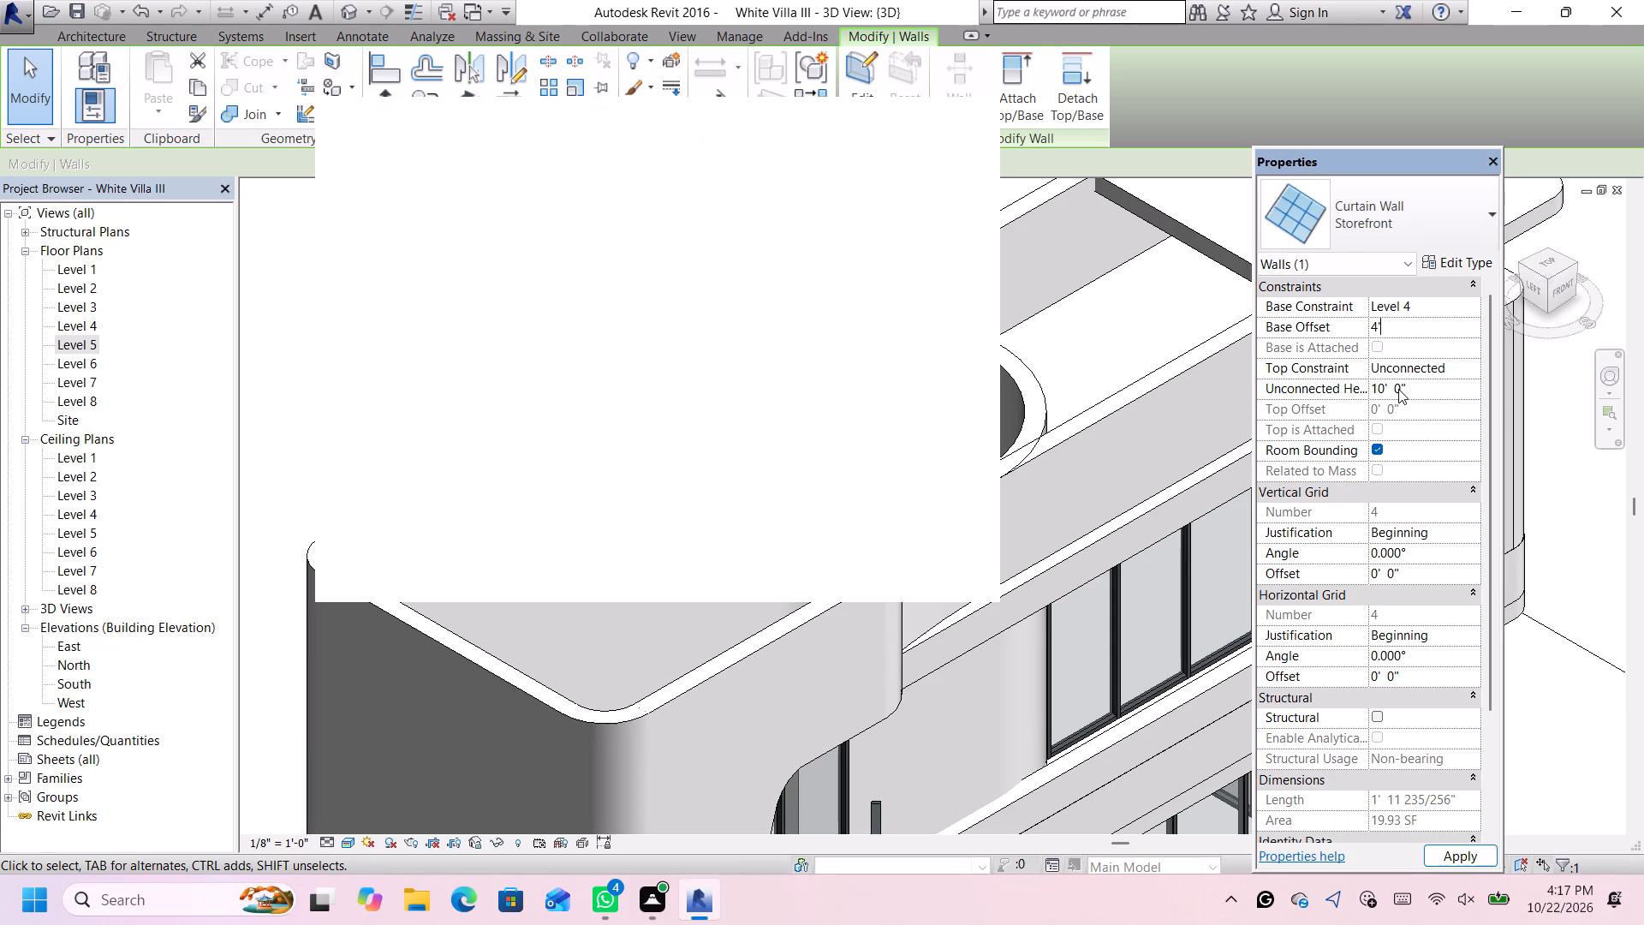
key("Return")
left_click(963, 121)
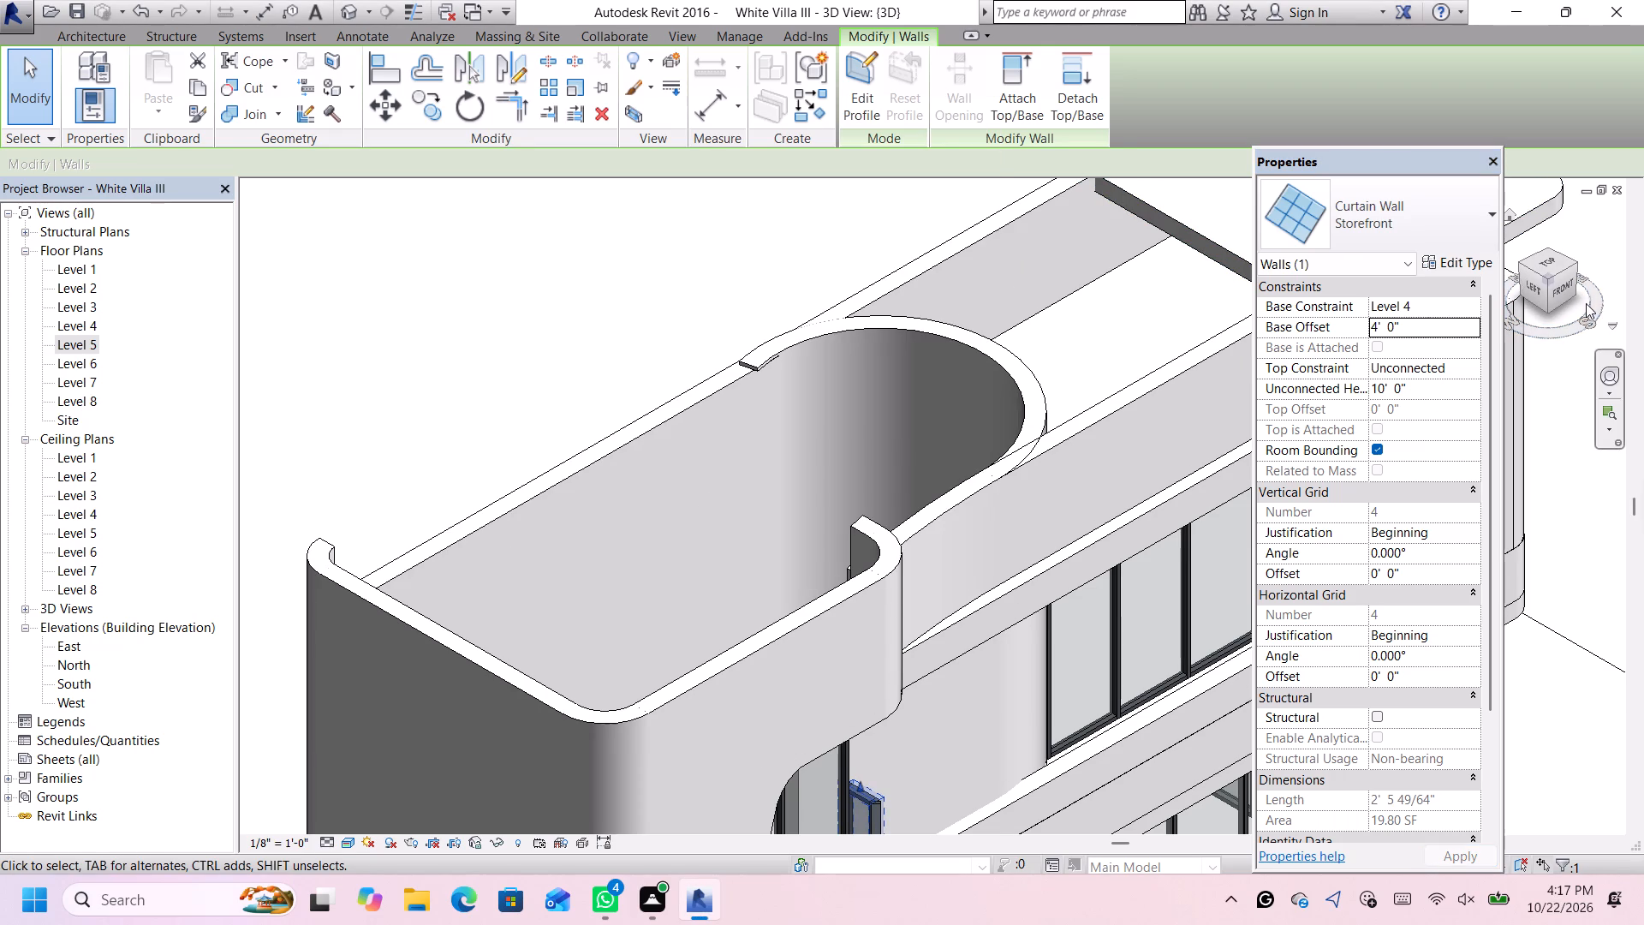
From the front view, stretch the short straight Storefront wall to about 17' 5" high, unjoining the conflicting elements.
left_click(1567, 291)
scroll(1064, 617, "down", 3)
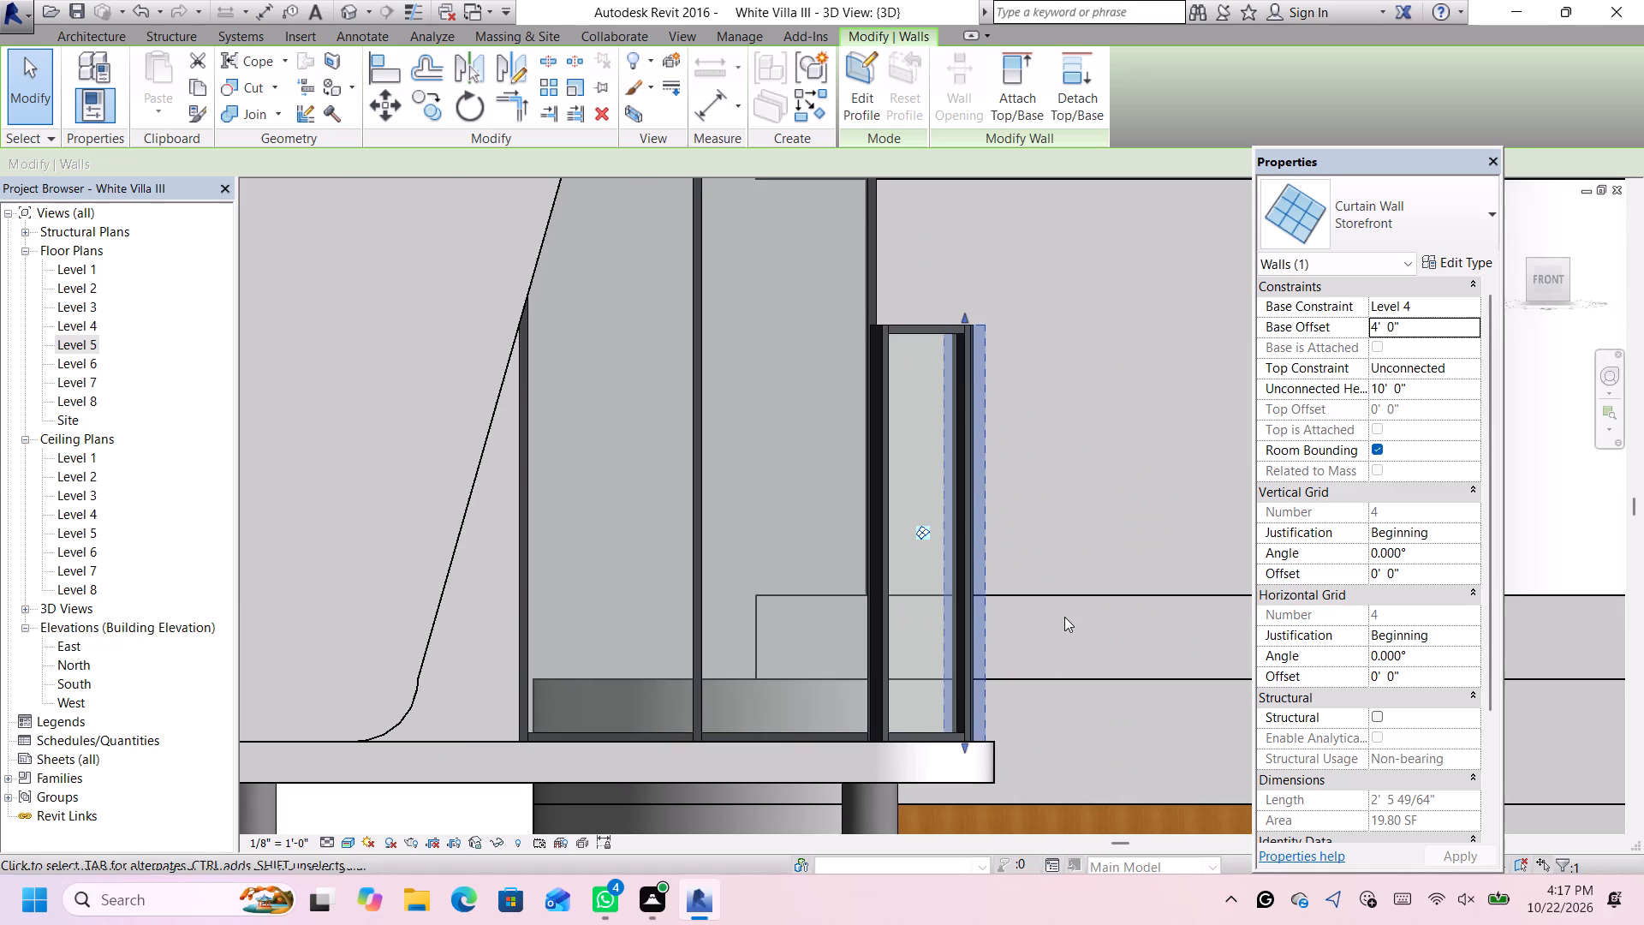
scroll(1064, 617, "down", 6)
scroll(1096, 566, "up", 1)
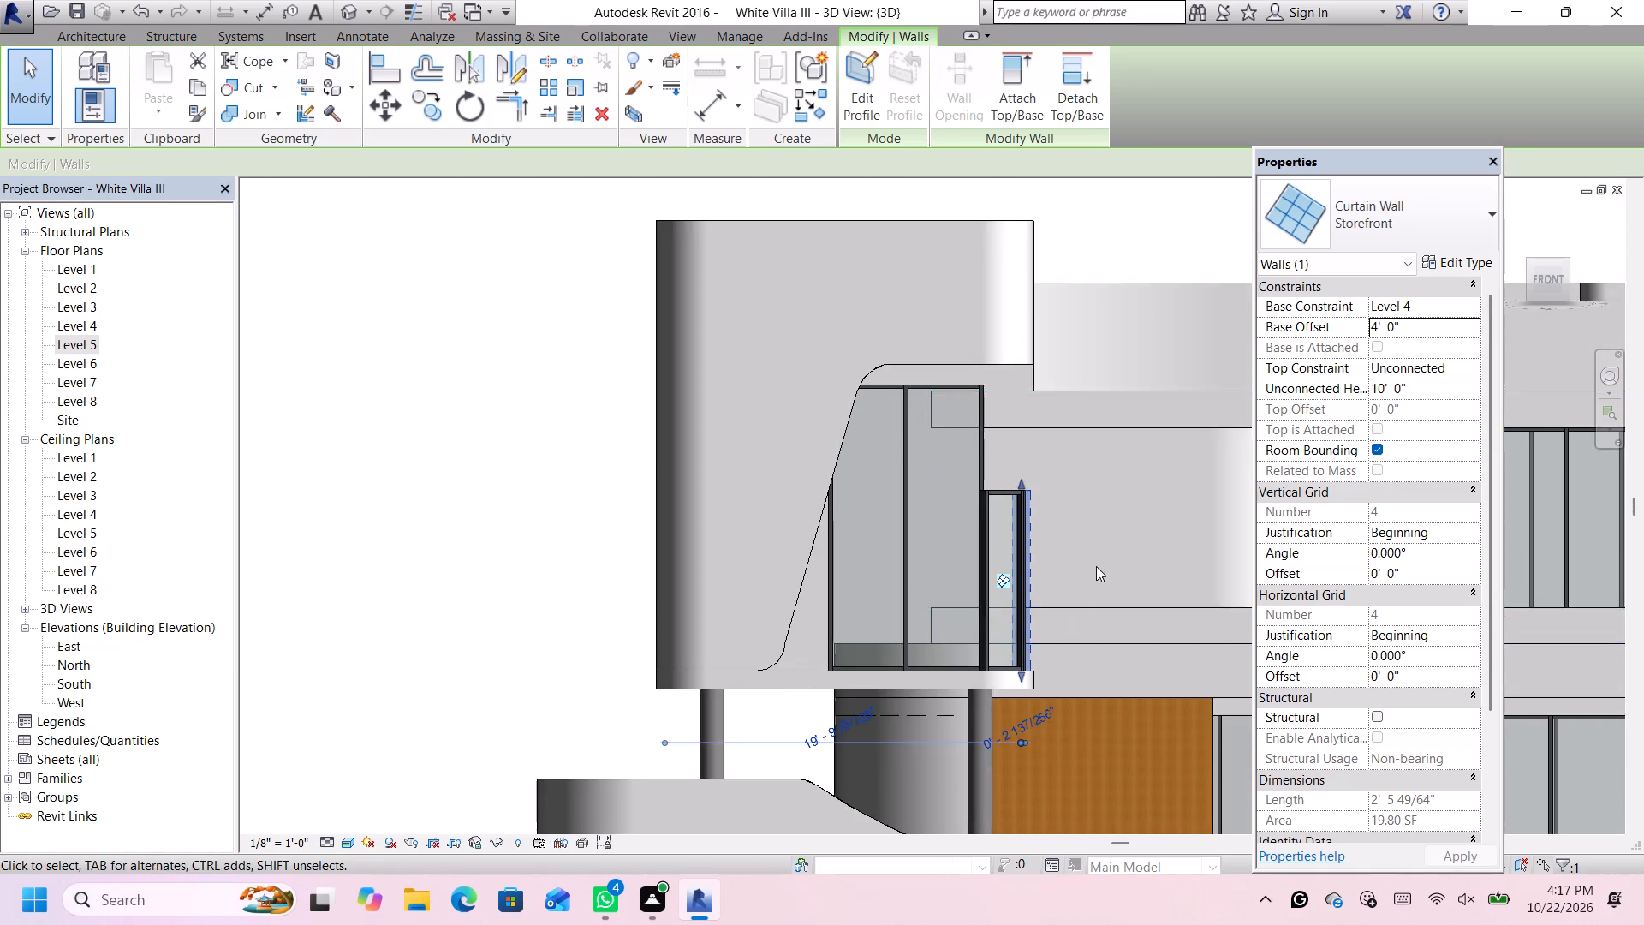
scroll(1096, 566, "up", 1)
scroll(1027, 446, "up", 4)
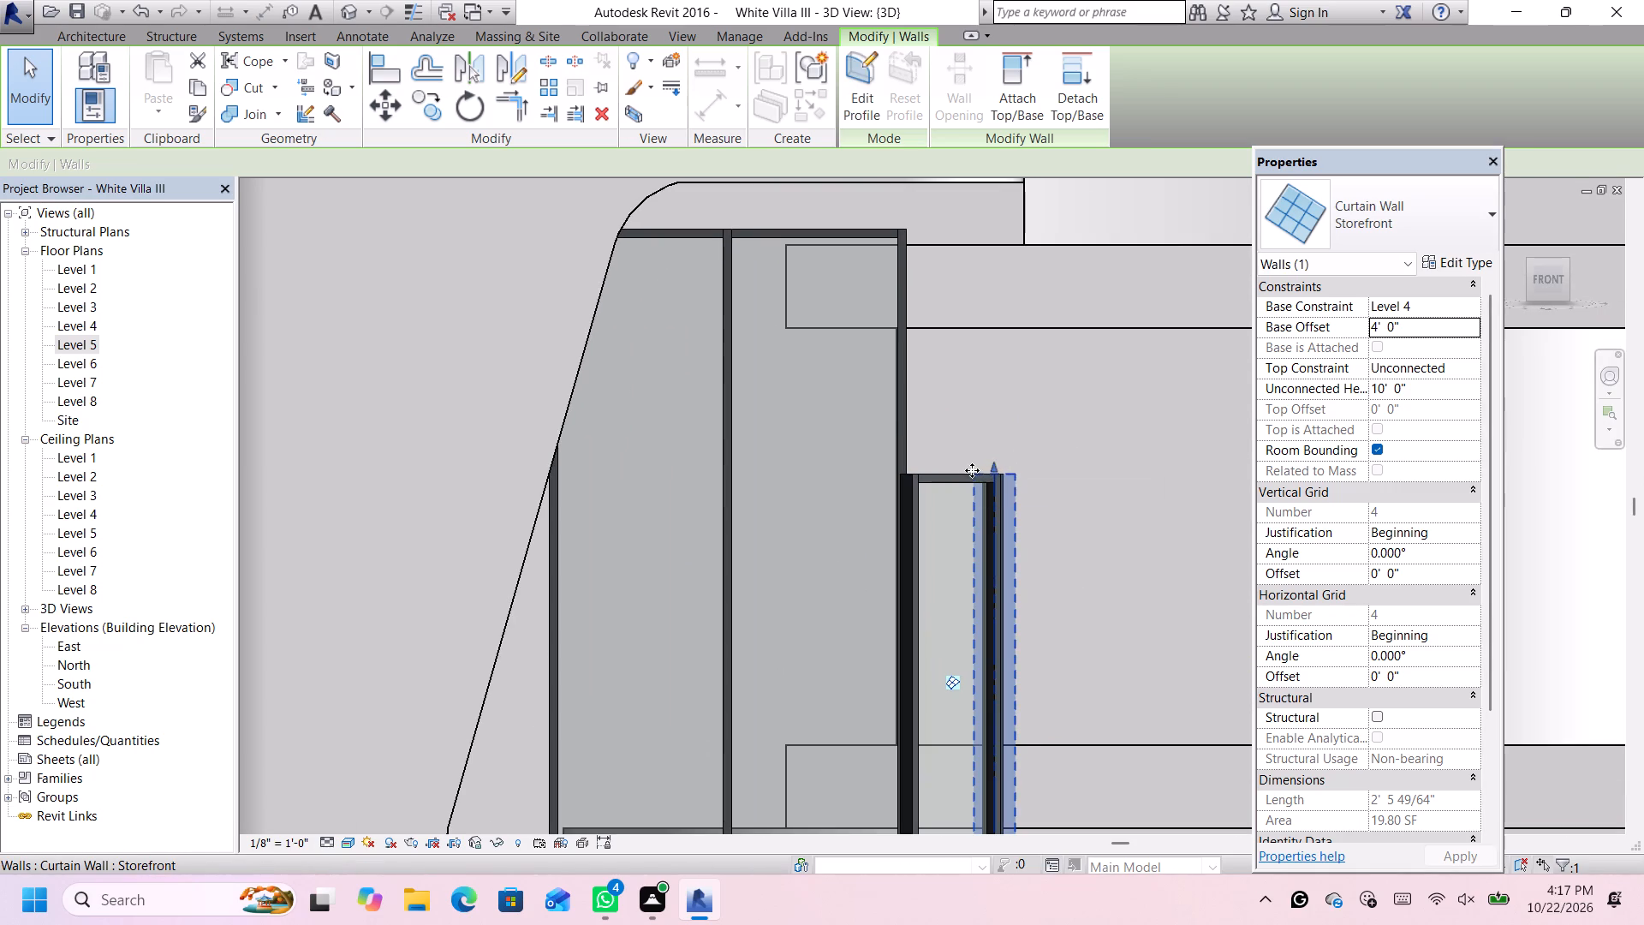
left_click_drag(992, 465, 990, 267)
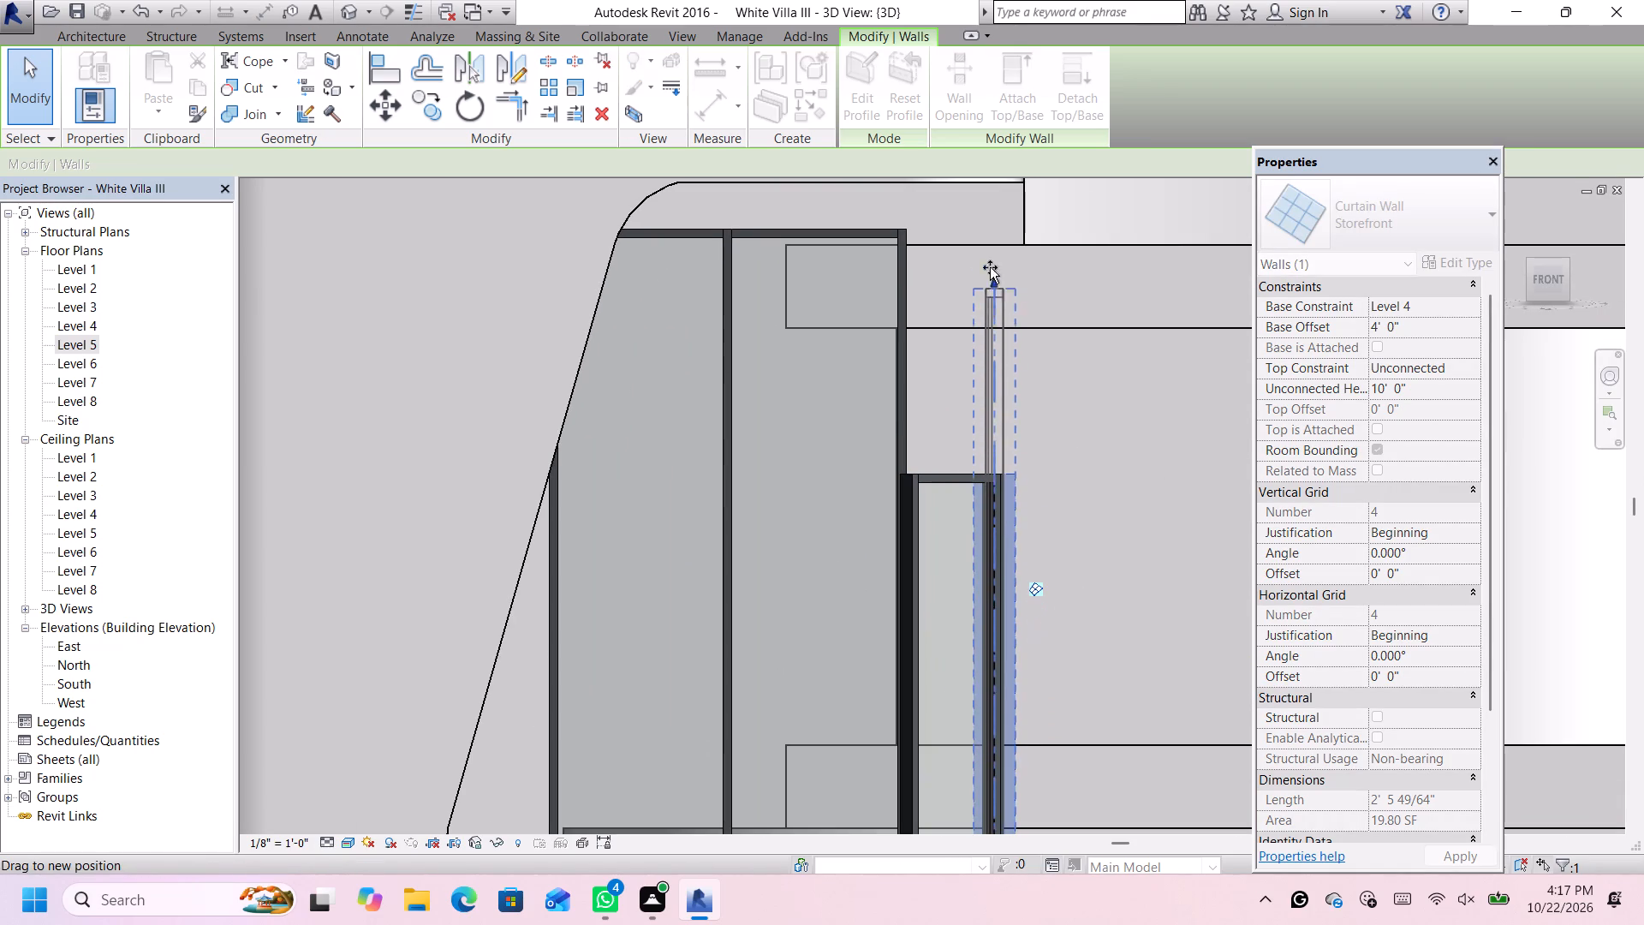
left_click_drag(990, 267, 1007, 164)
scroll(968, 293, "down", 4)
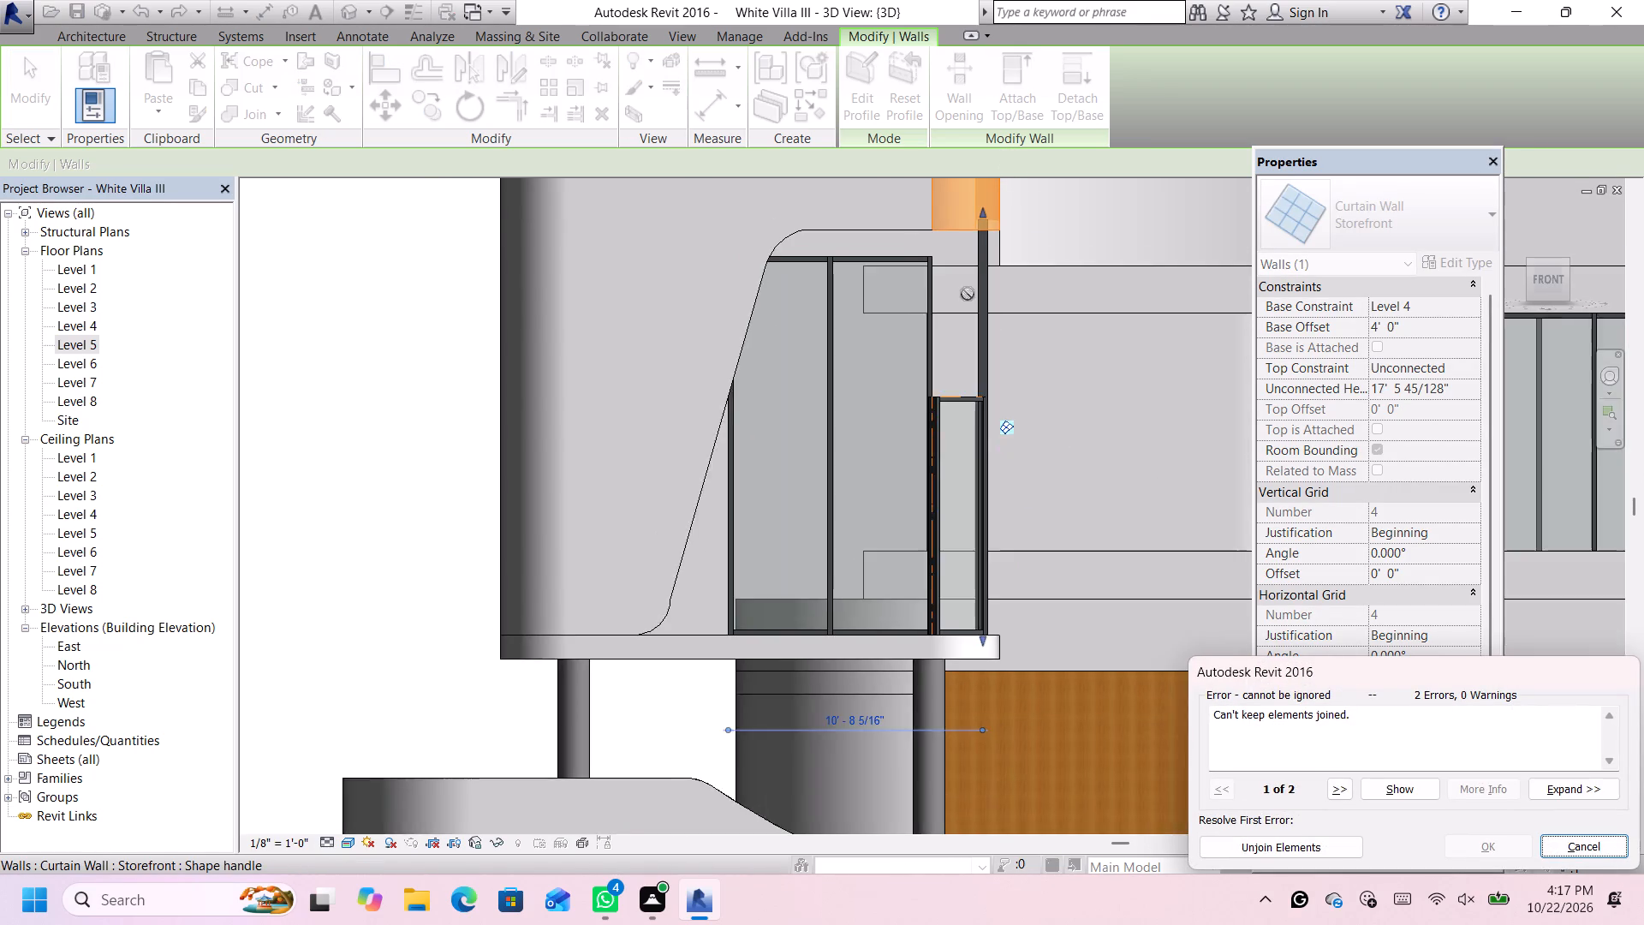
scroll(968, 294, "down", 3)
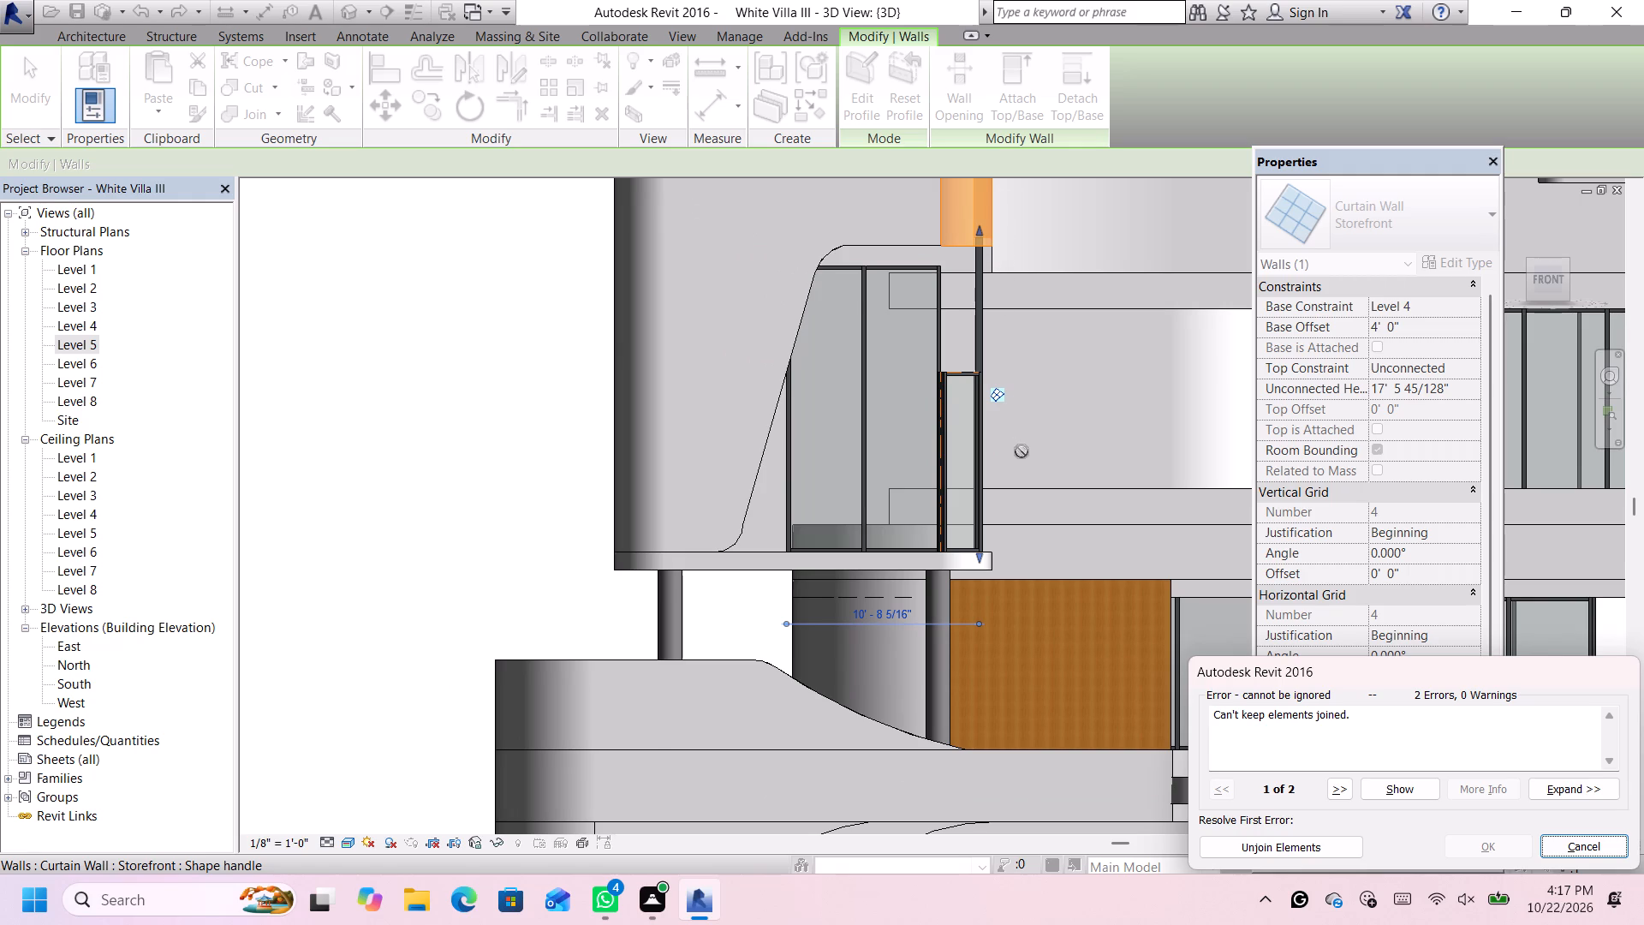
left_click(1310, 844)
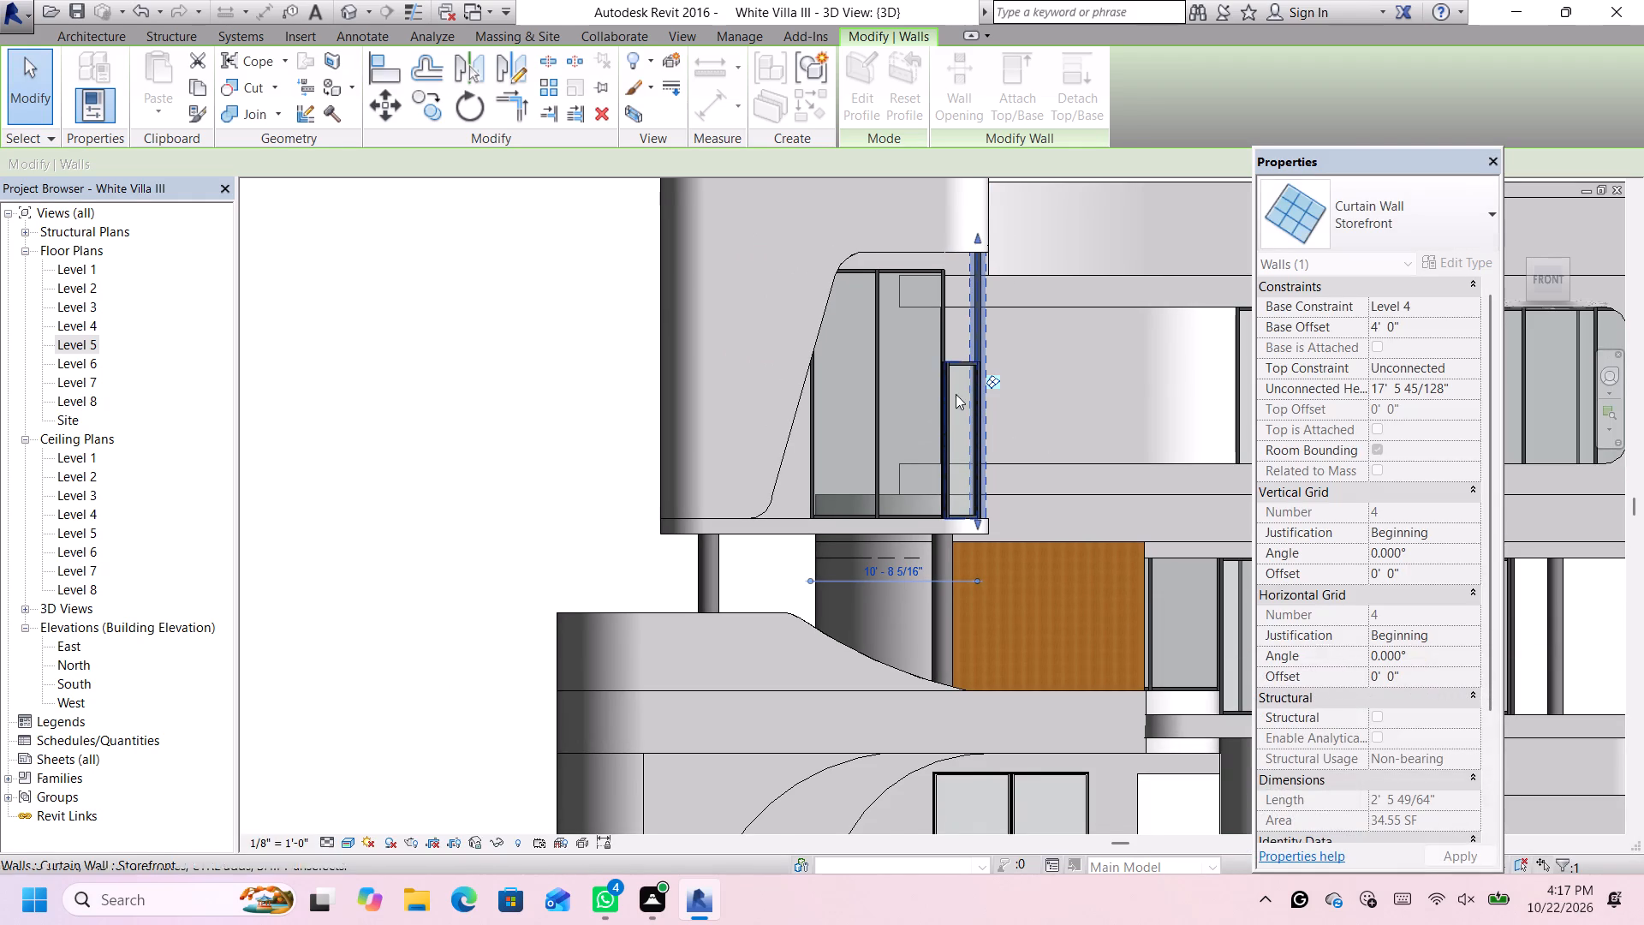
Stretch the top of the short curved Storefront wall up behind the opening to about 19' 8" high.
scroll(954, 498, "up", 1)
left_click(954, 343)
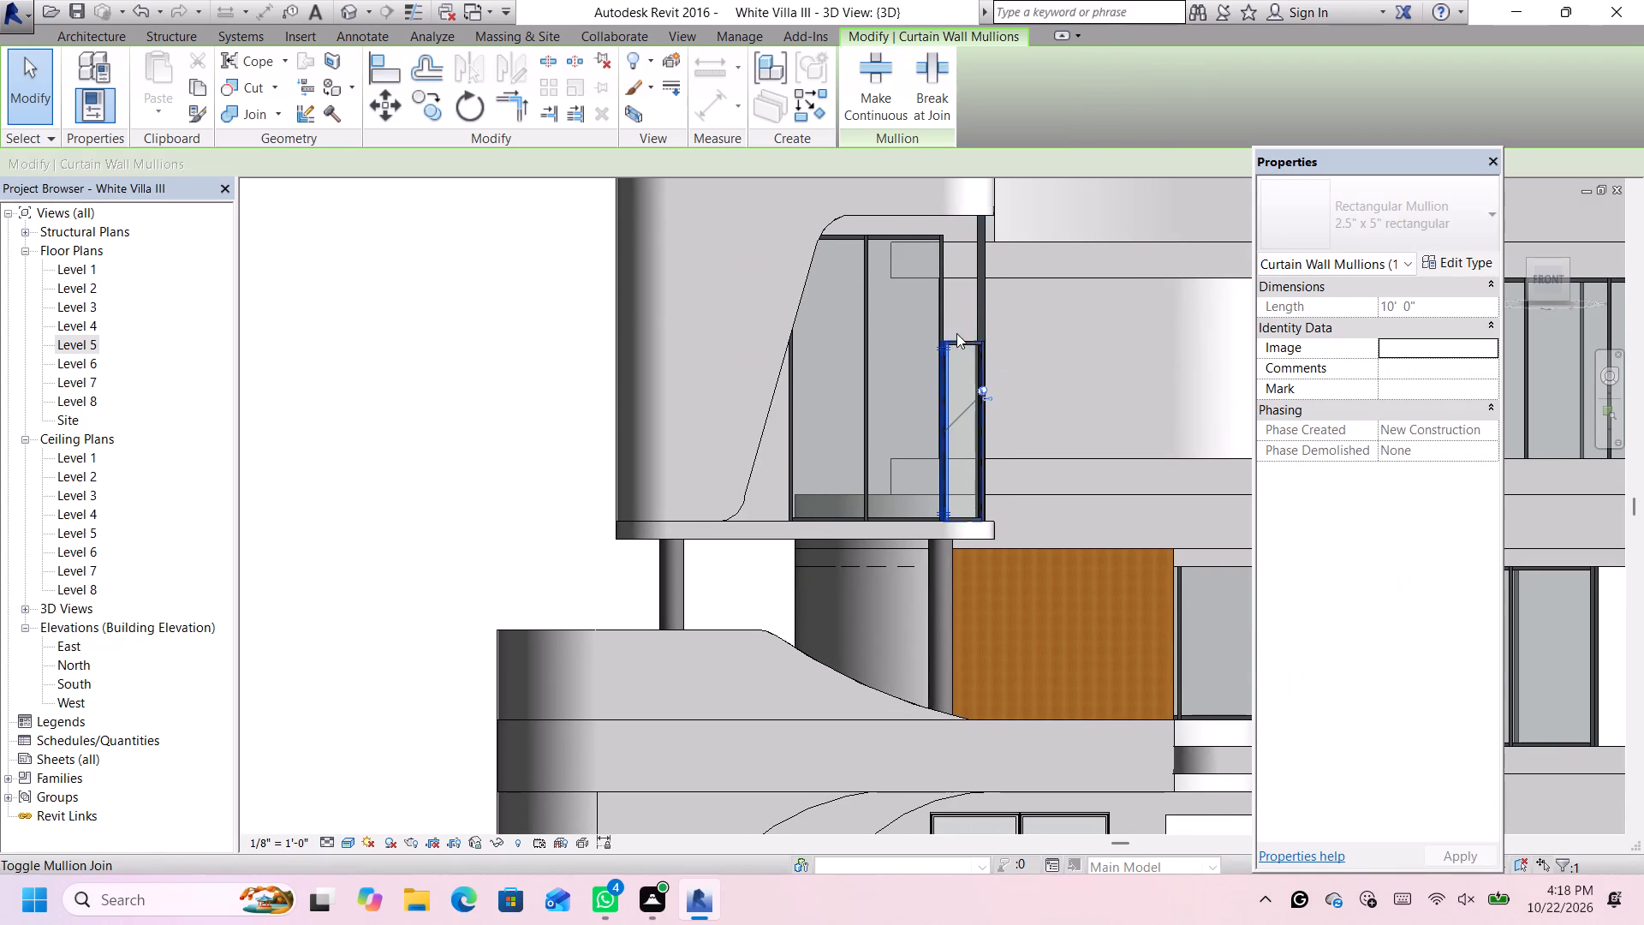
scroll(960, 344, "down", 5)
middle_click_drag(959, 342, 945, 555)
scroll(945, 555, "up", 6)
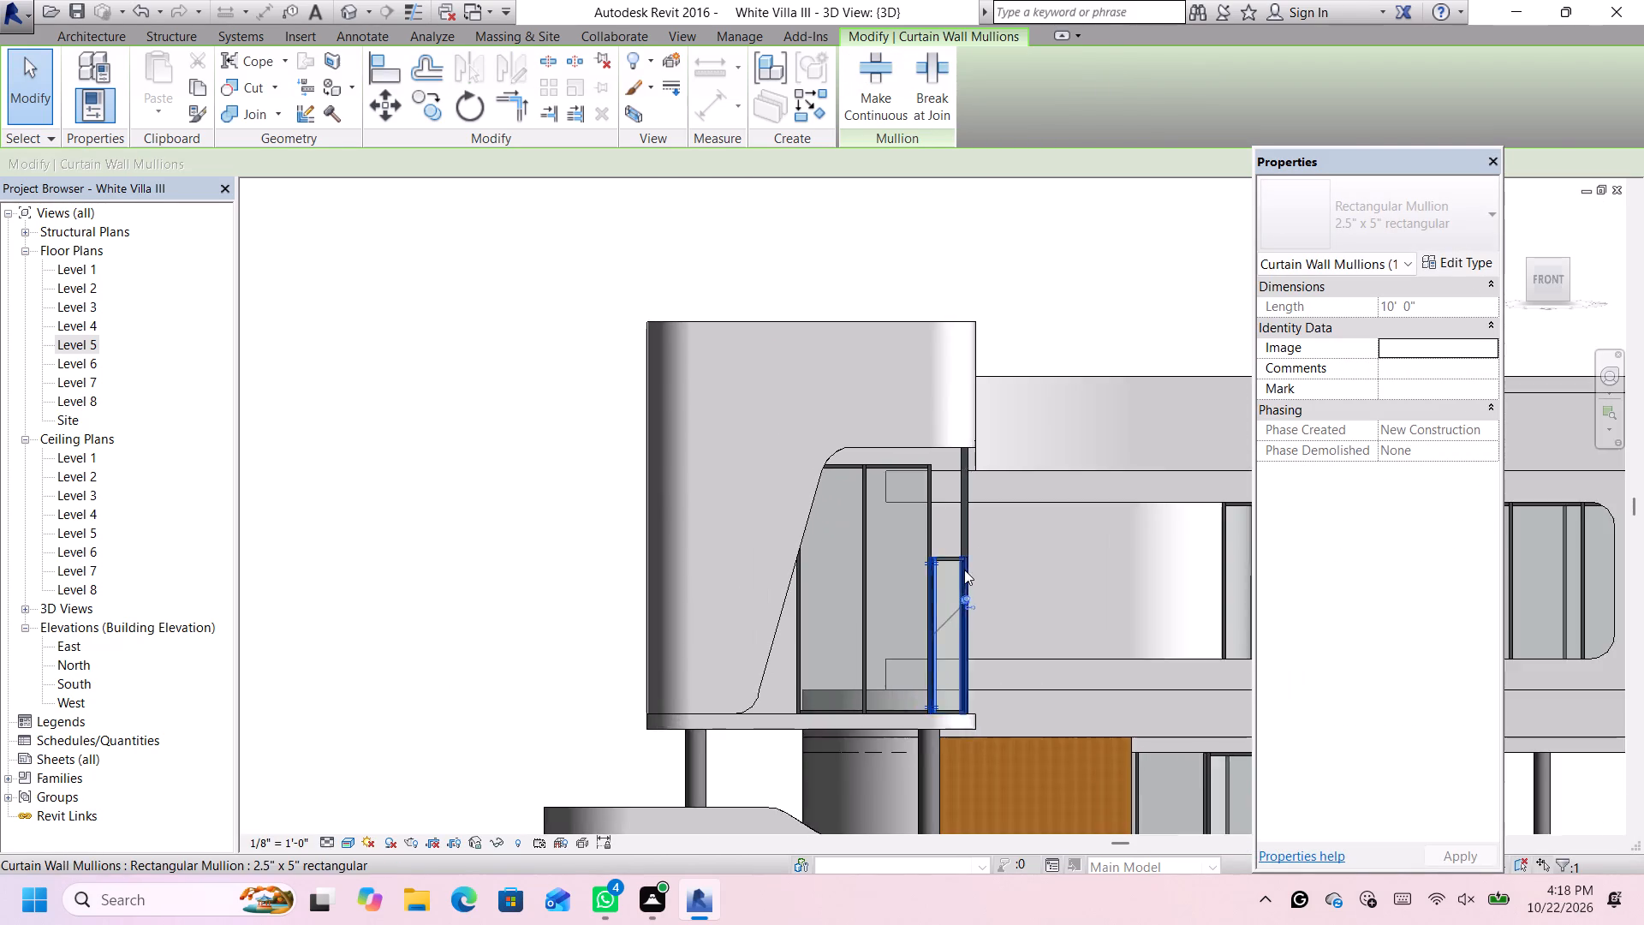
scroll(964, 570, "up", 3)
scroll(926, 542, "down", 5)
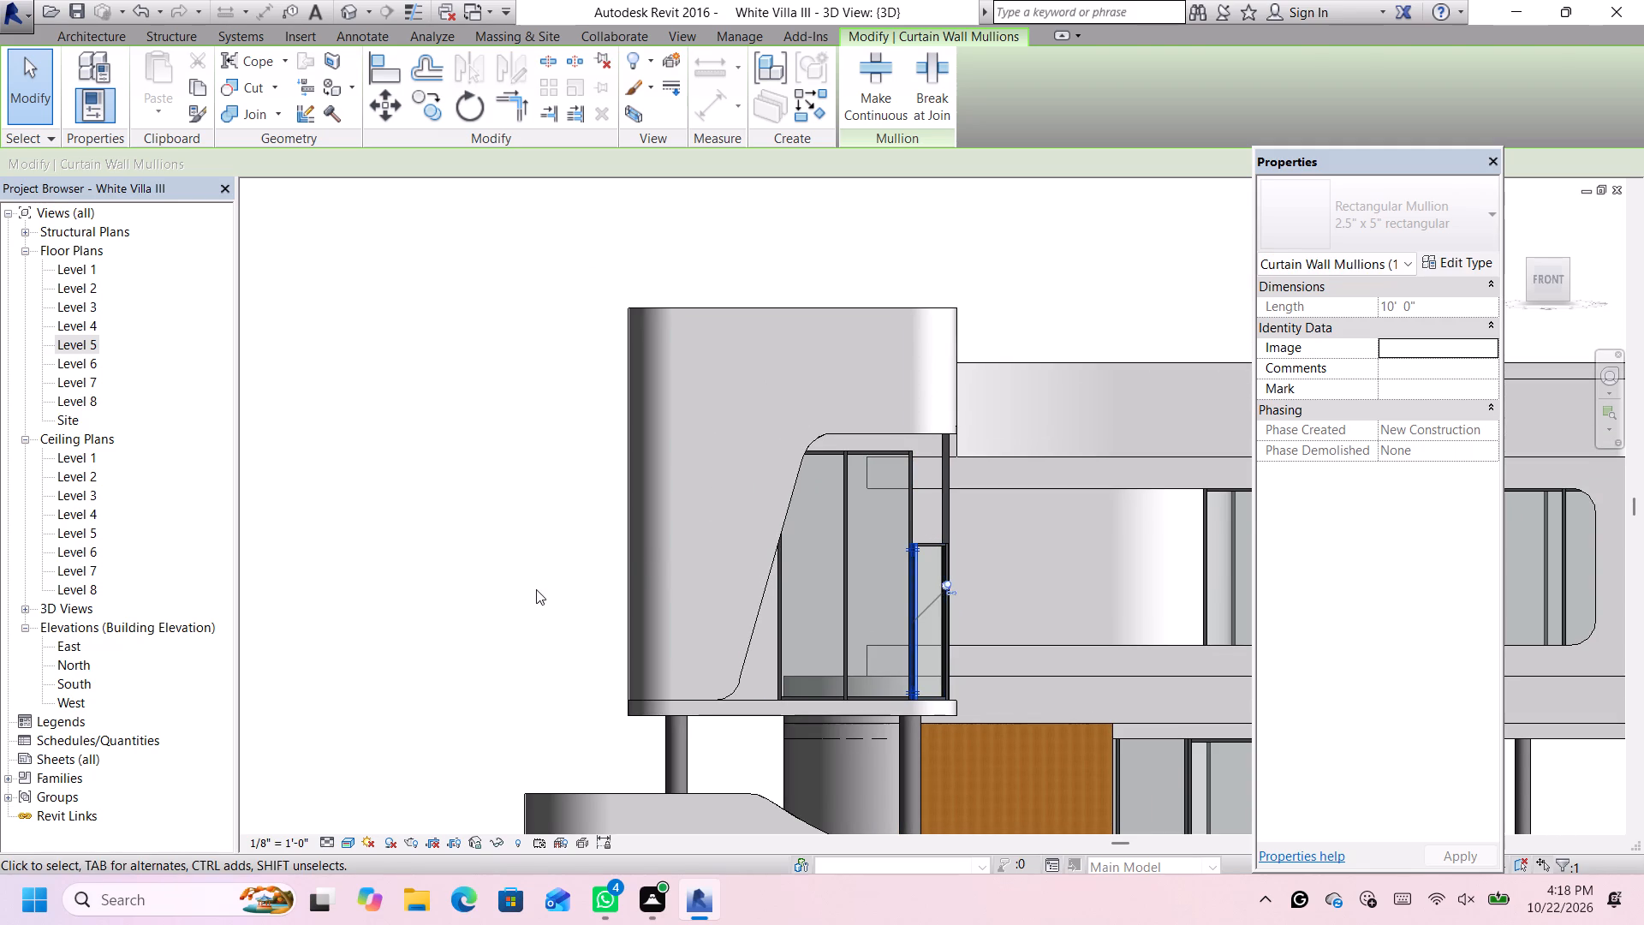
left_click(533, 591)
scroll(873, 575, "up", 3)
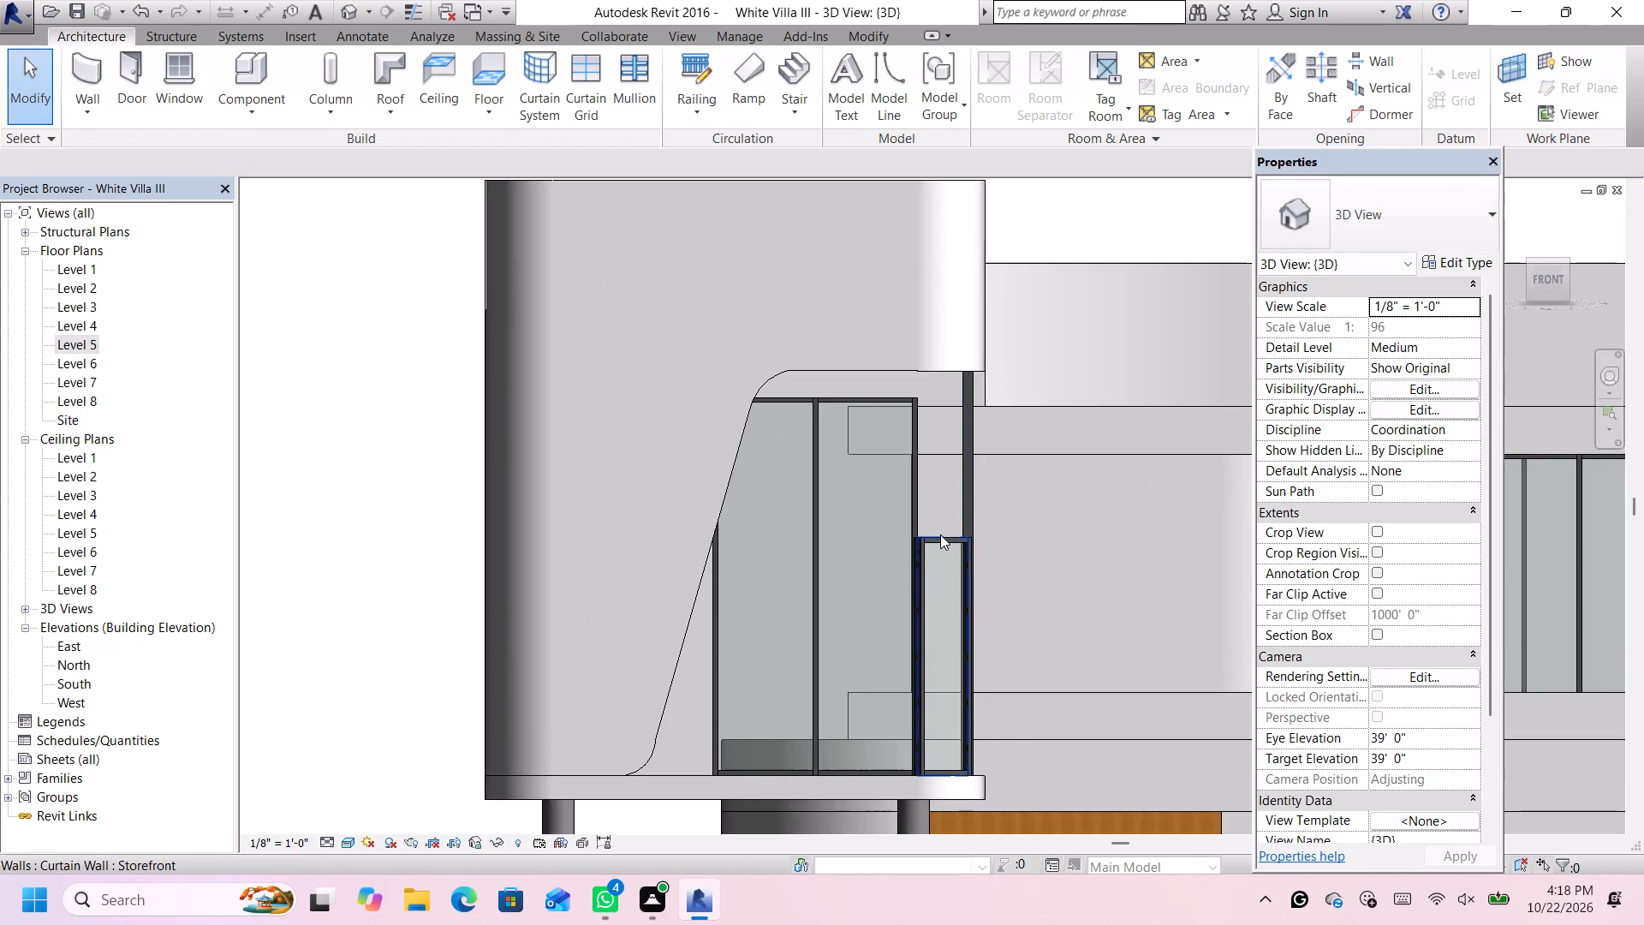
left_click(940, 534)
left_click_drag(950, 526, 950, 307)
Stretch the front Storefront wall to about 19' 9" high and extend its outer end until the wall is about 13' long.
left_click(871, 397)
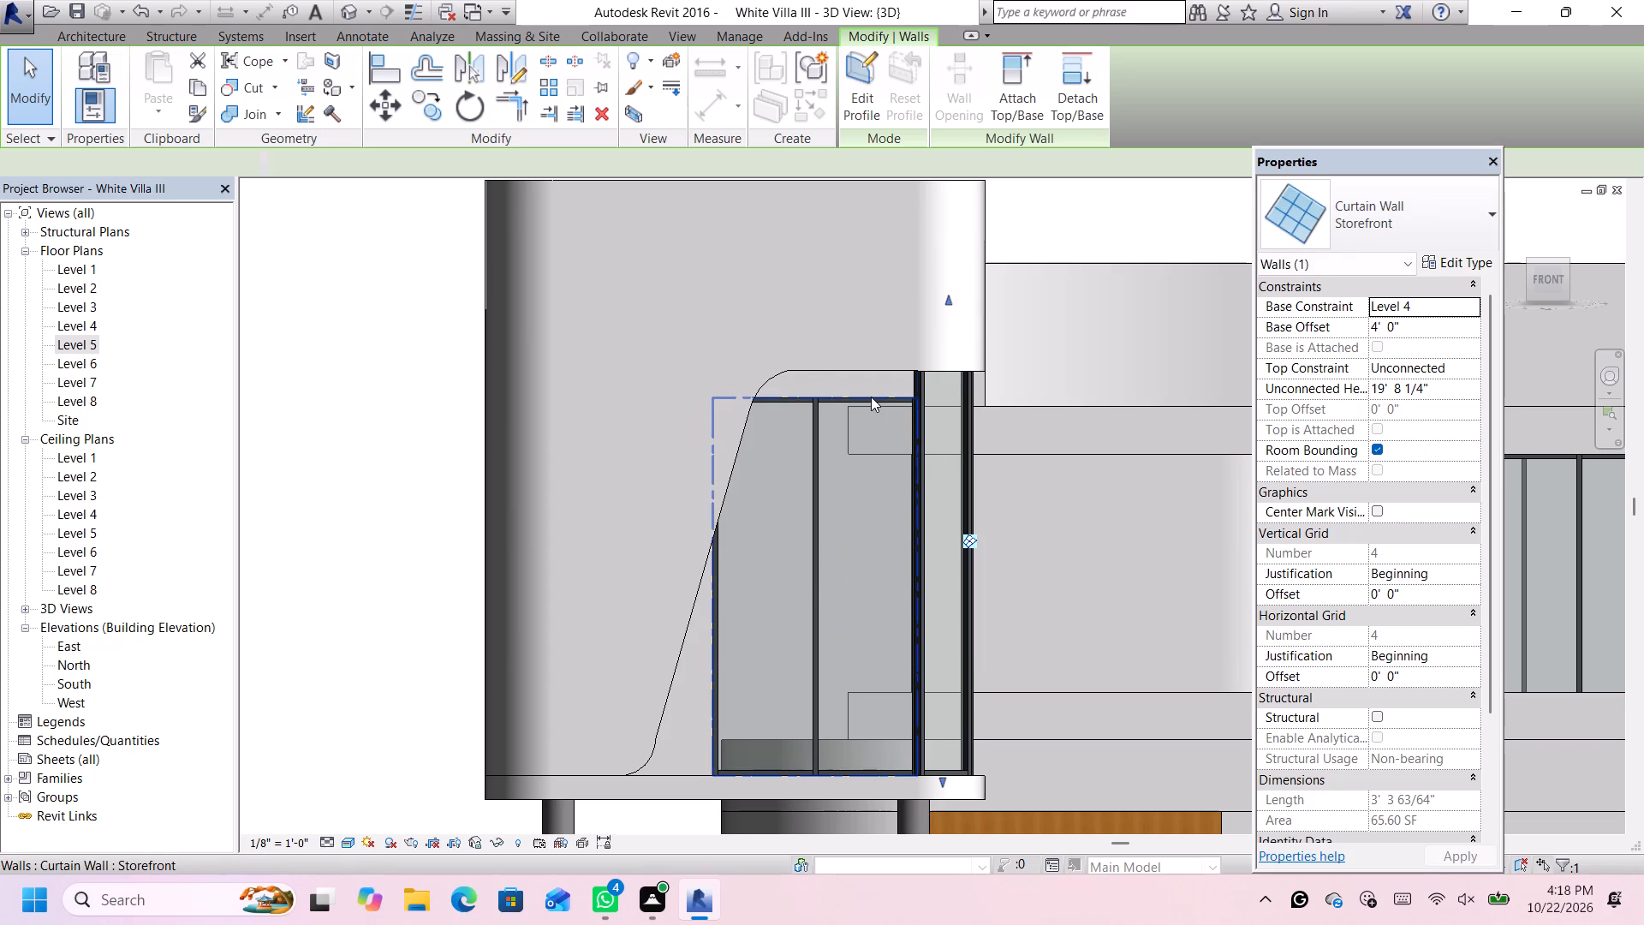
left_click_drag(813, 388, 818, 306)
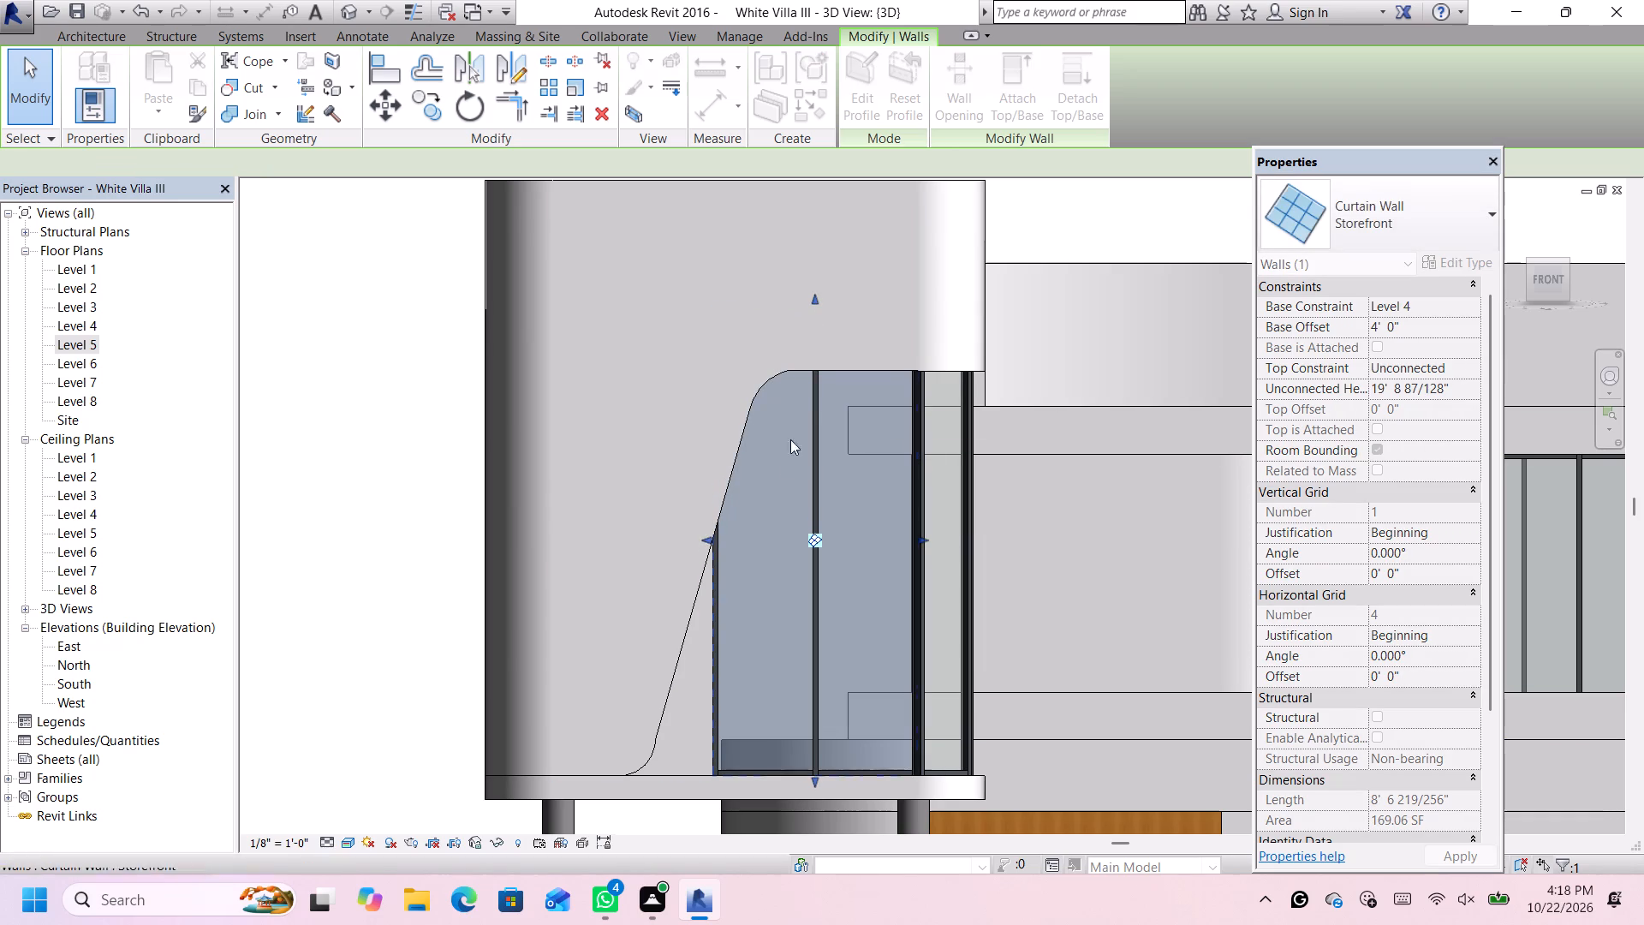
left_click_drag(710, 538, 603, 529)
scroll(654, 530, "down", 5)
scroll(772, 474, "up", 1)
left_click(898, 319)
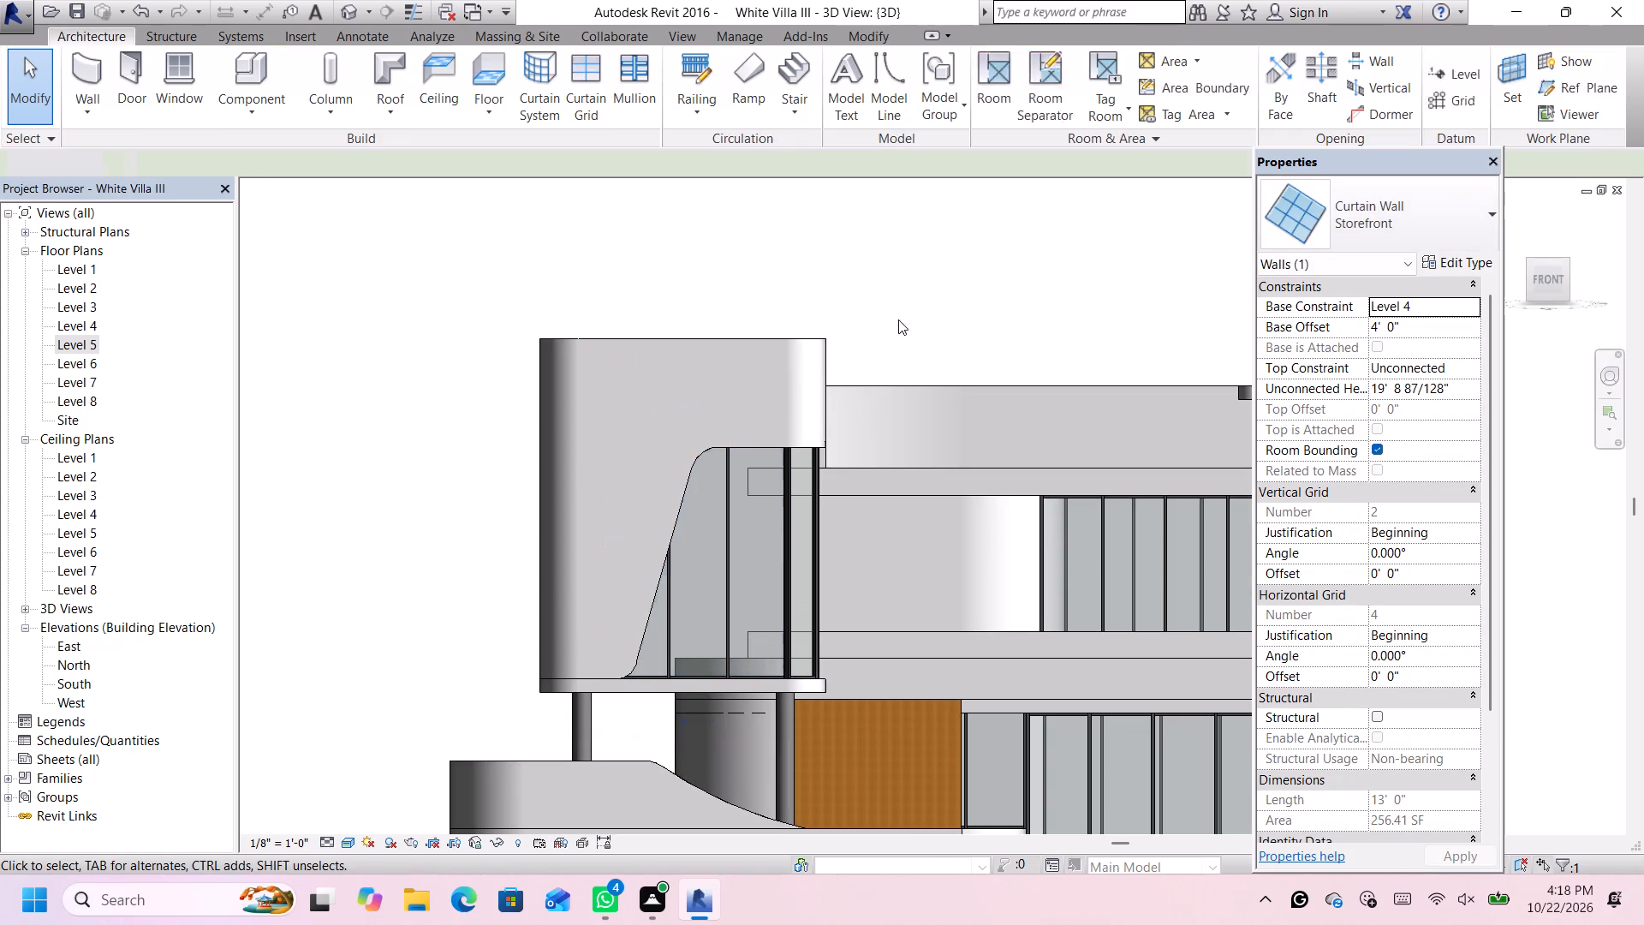
scroll(912, 370, "down", 6)
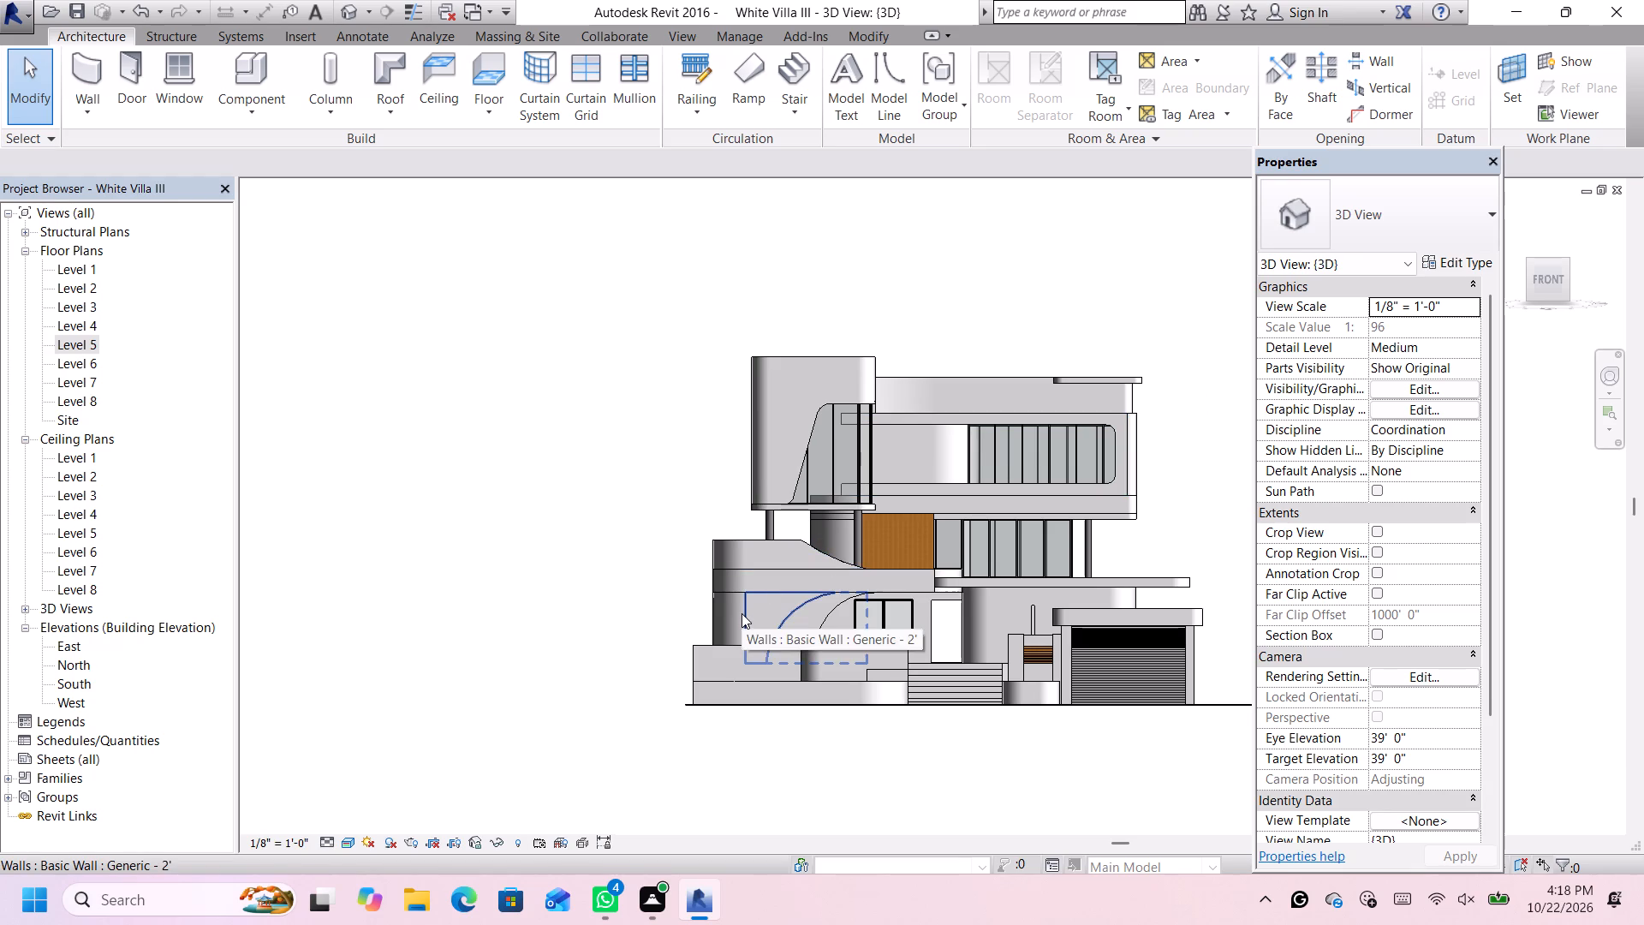
Set the work plane by picking the front face of the Generic - 2' wall below the lower floor band.
left_click(759, 548)
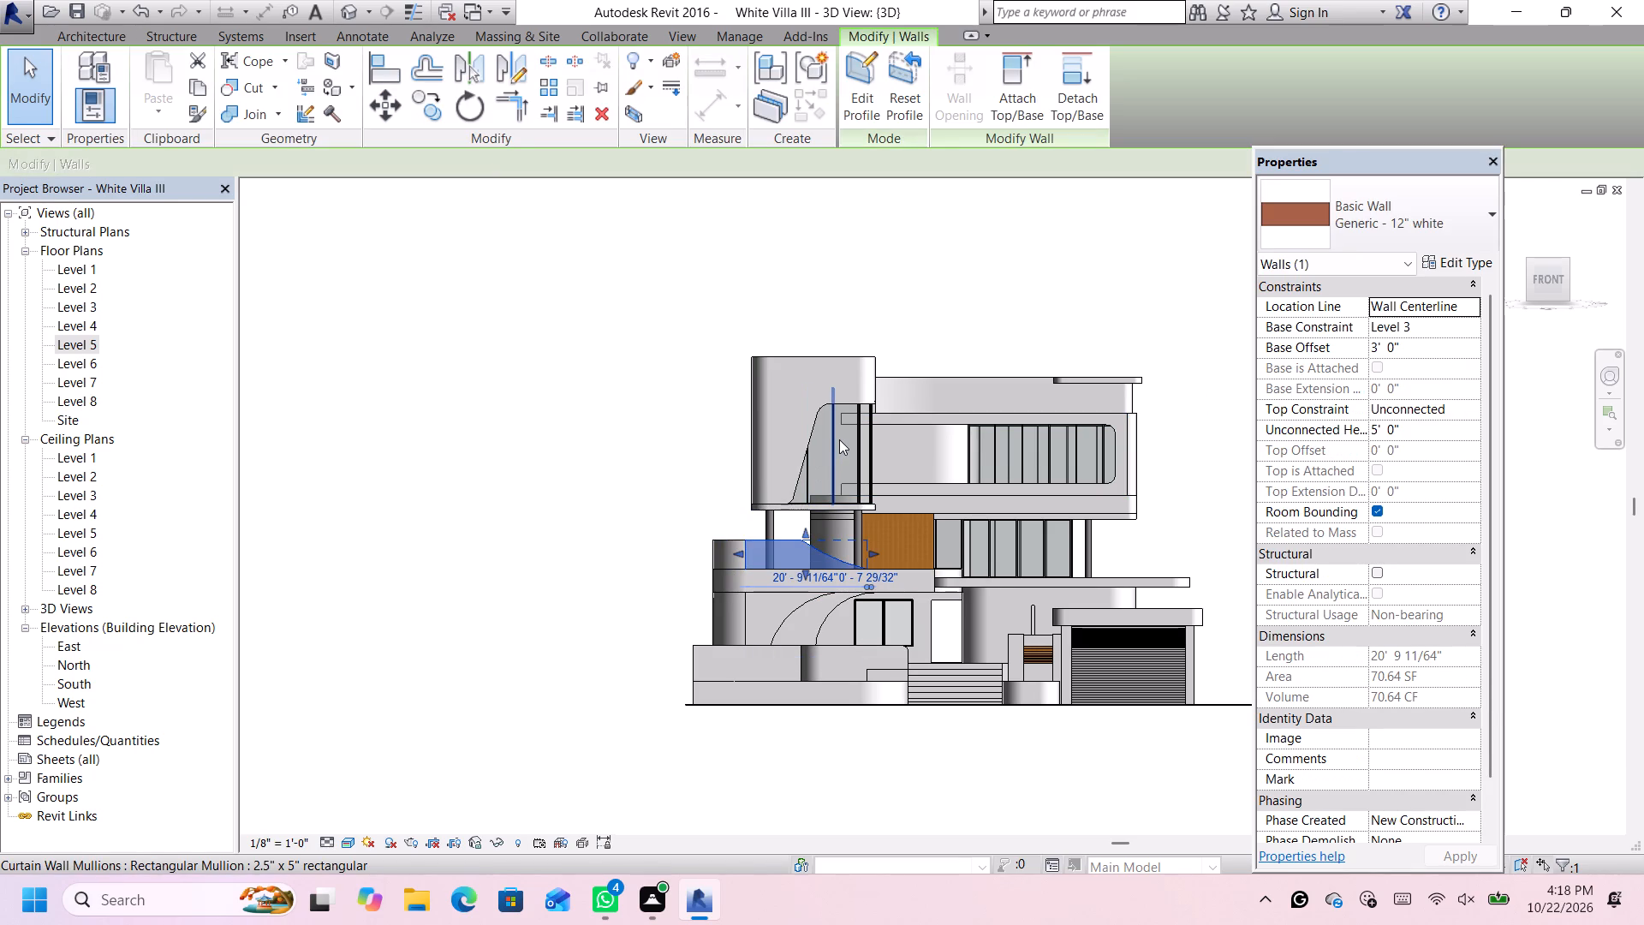
scroll(791, 519, "up", 3)
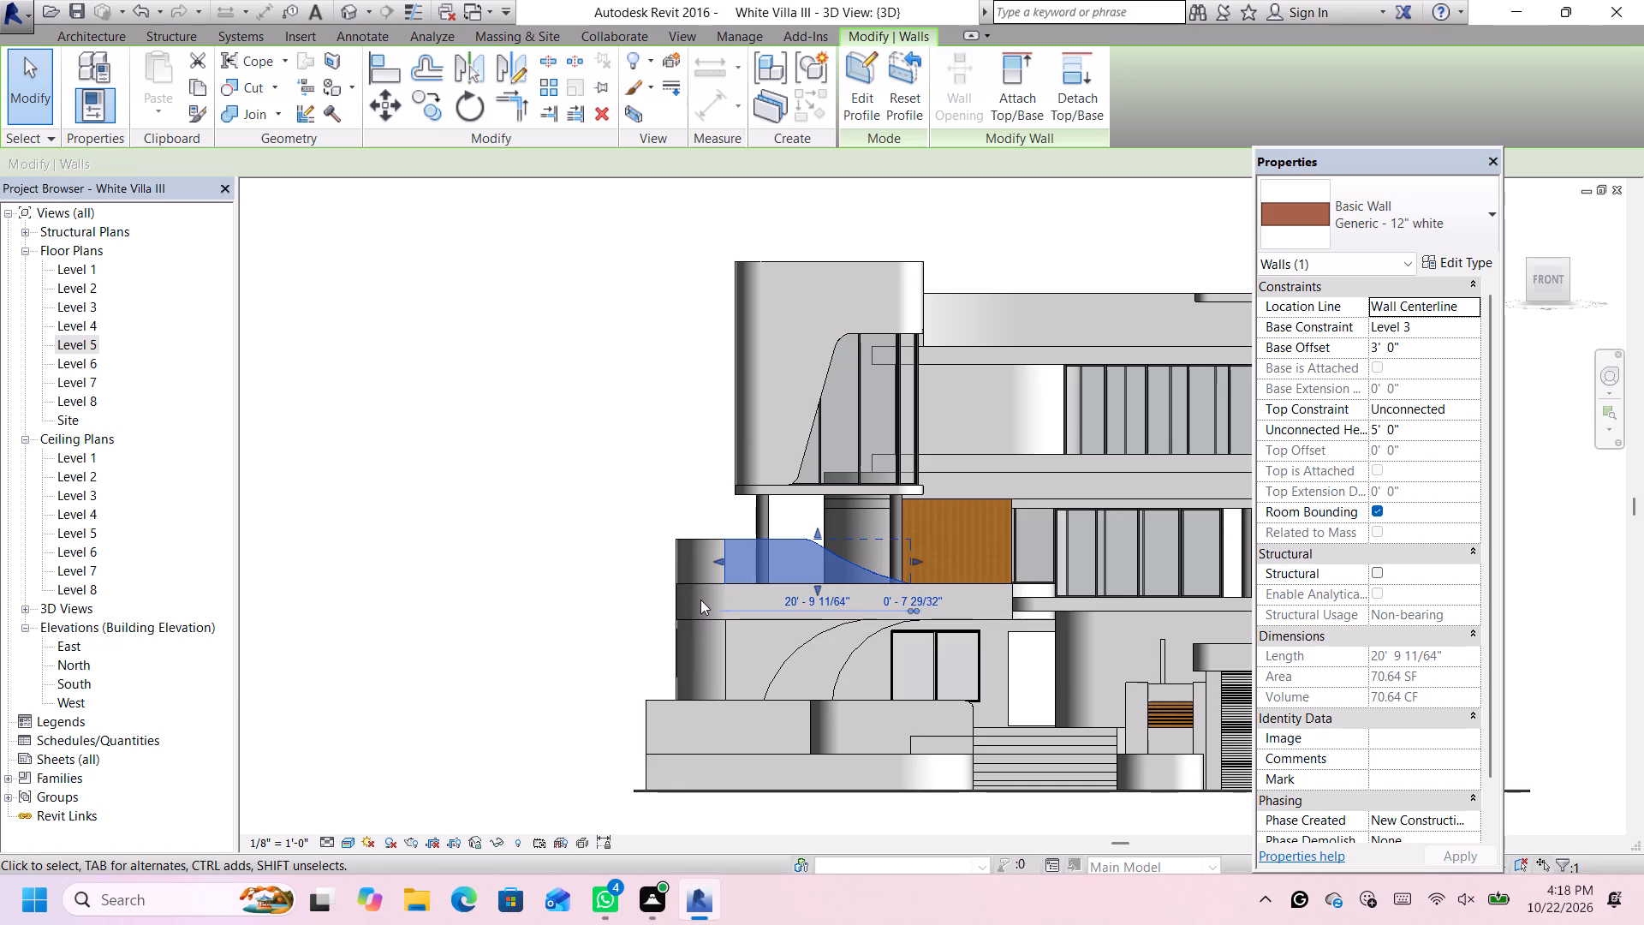
left_click(713, 589)
left_click(792, 588)
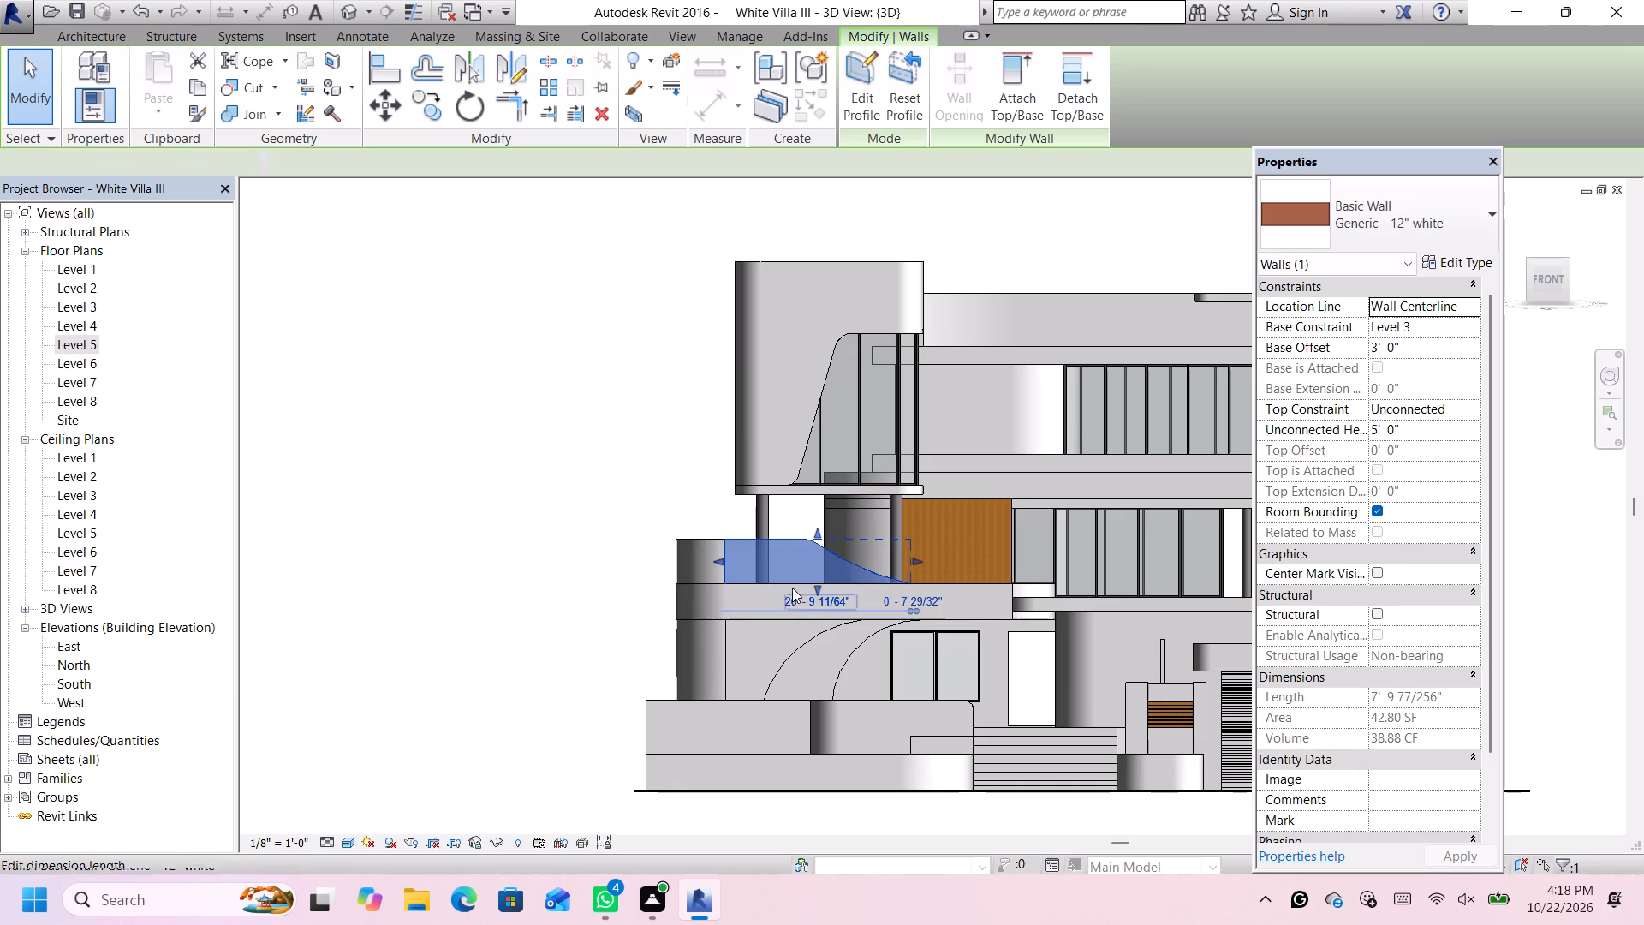
left_click(759, 623)
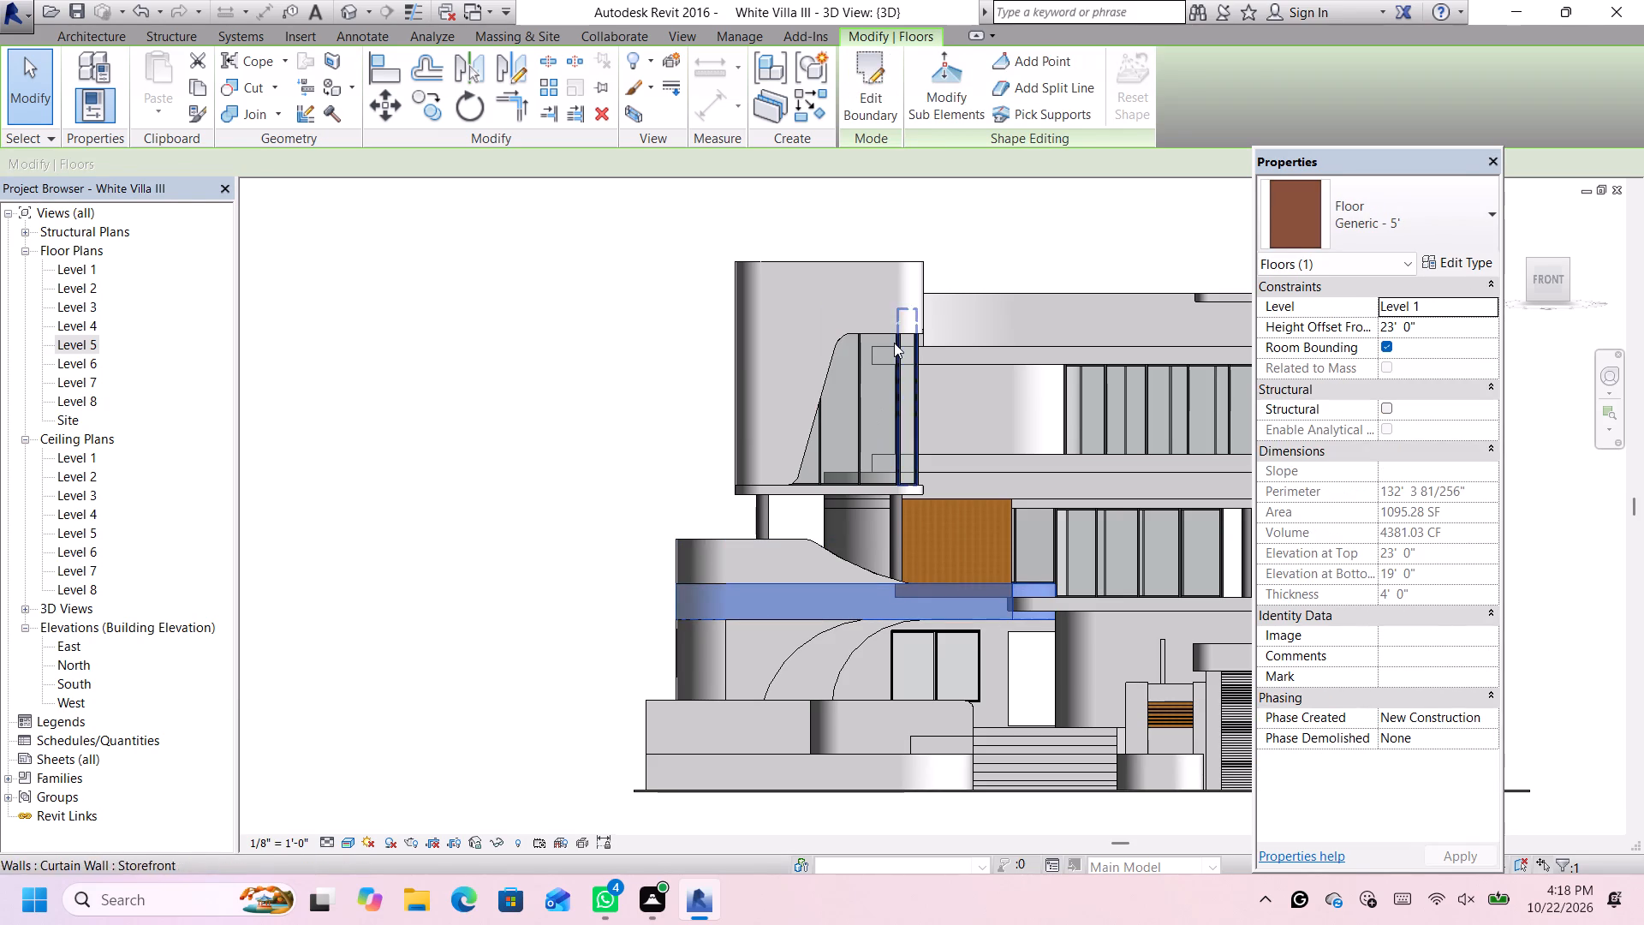
left_click(110, 33)
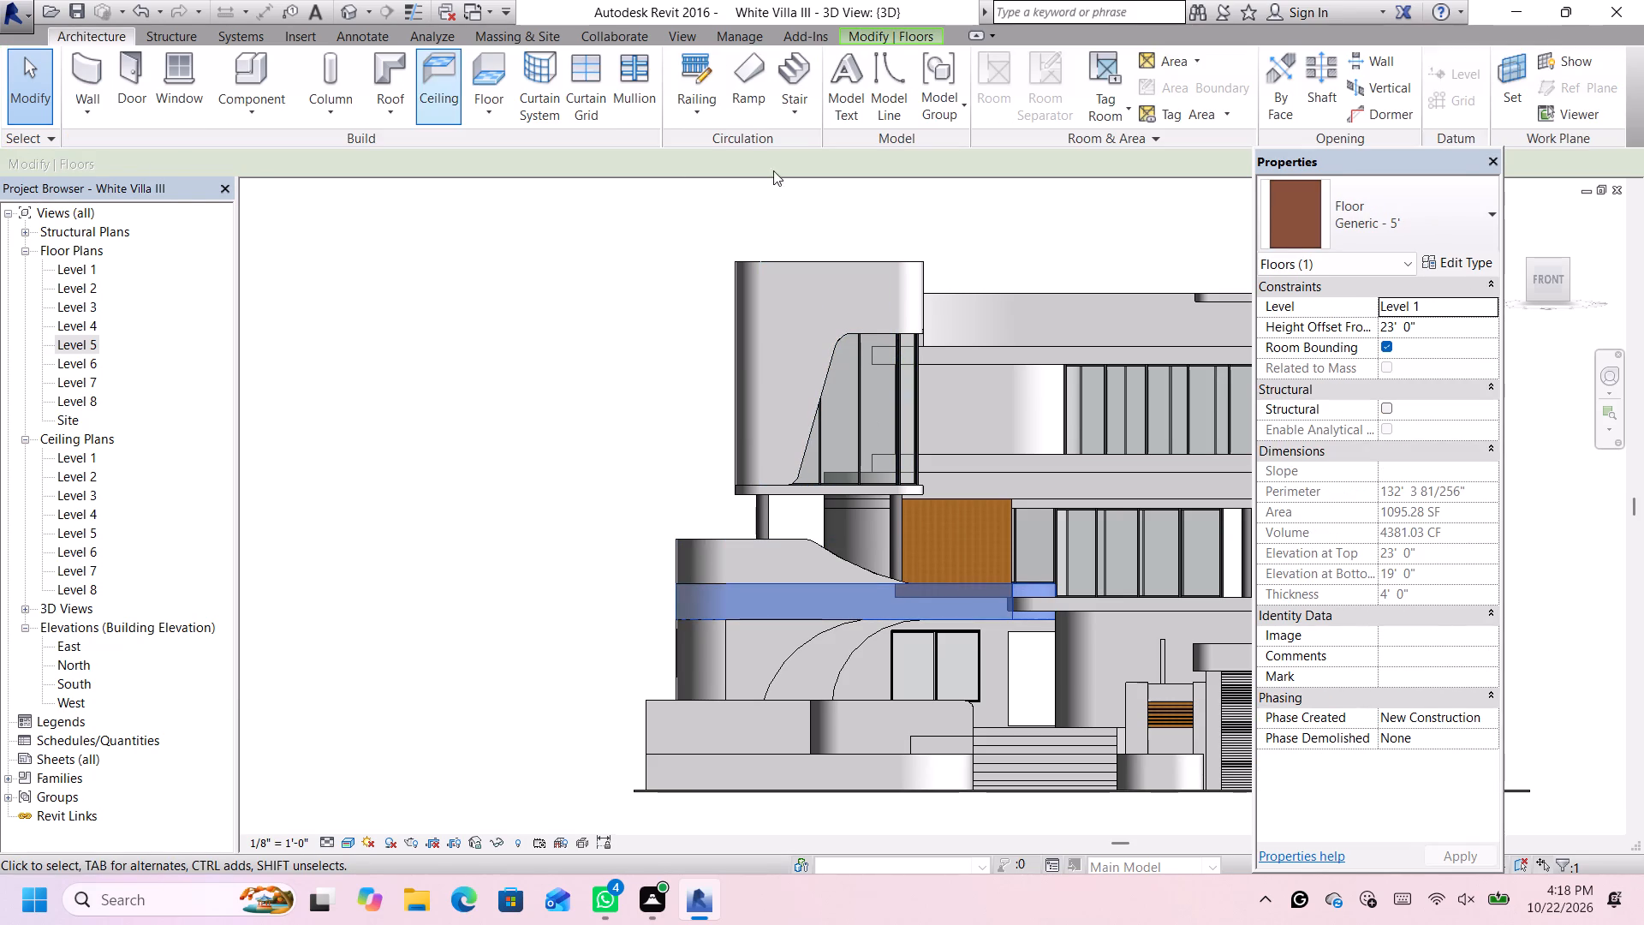
left_click(1518, 69)
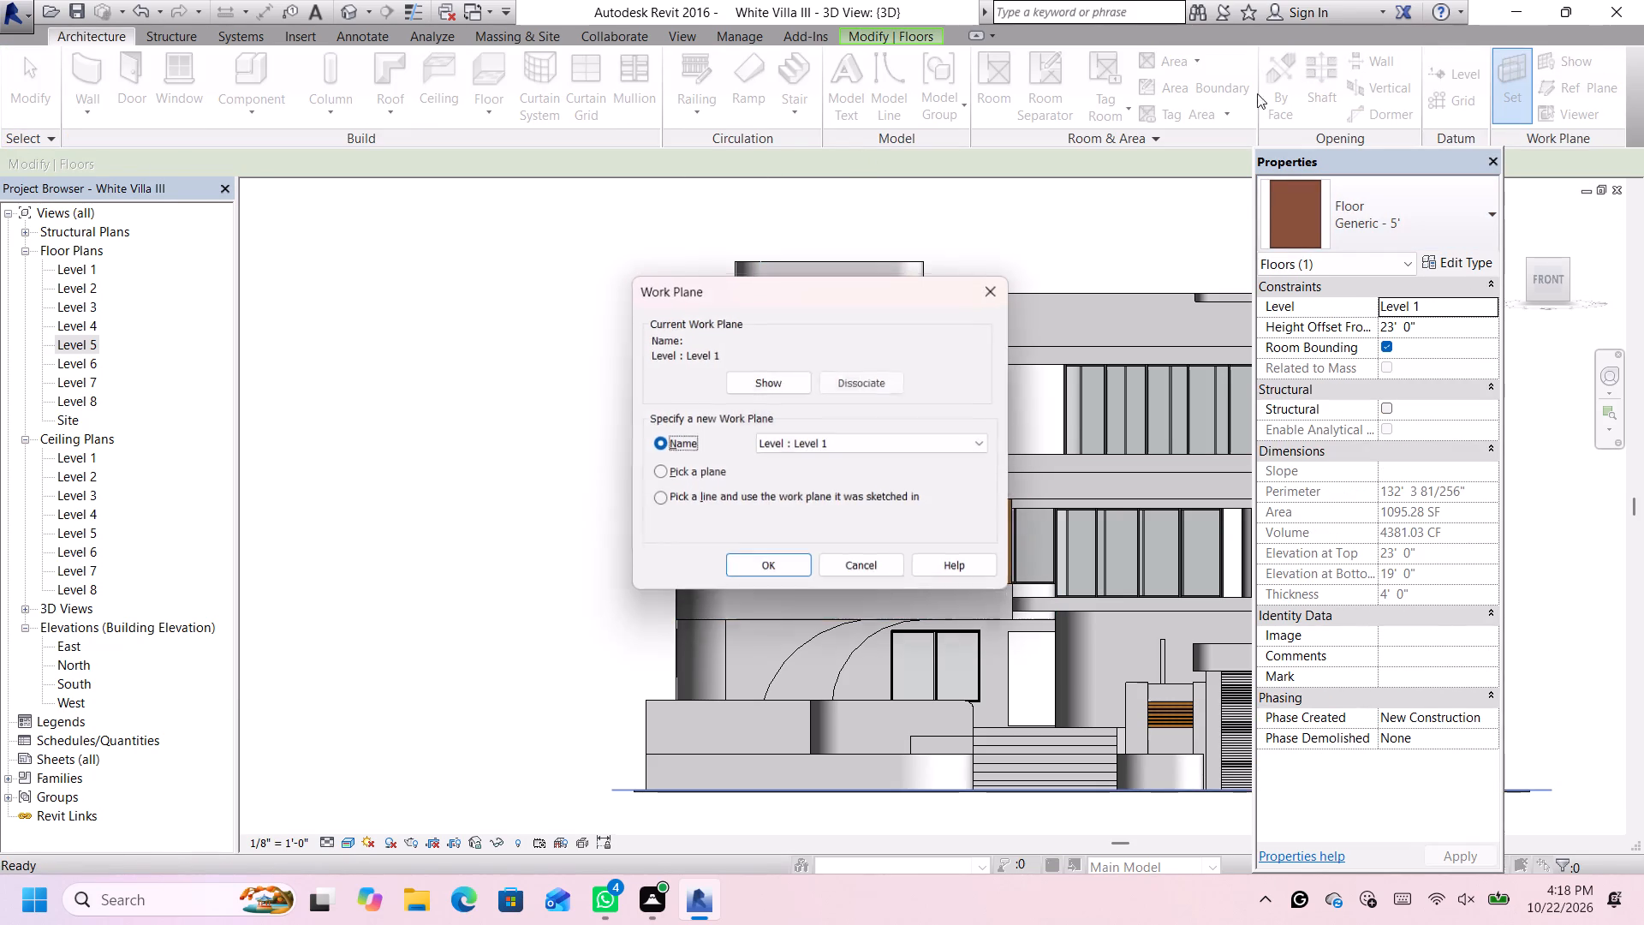
left_click(669, 472)
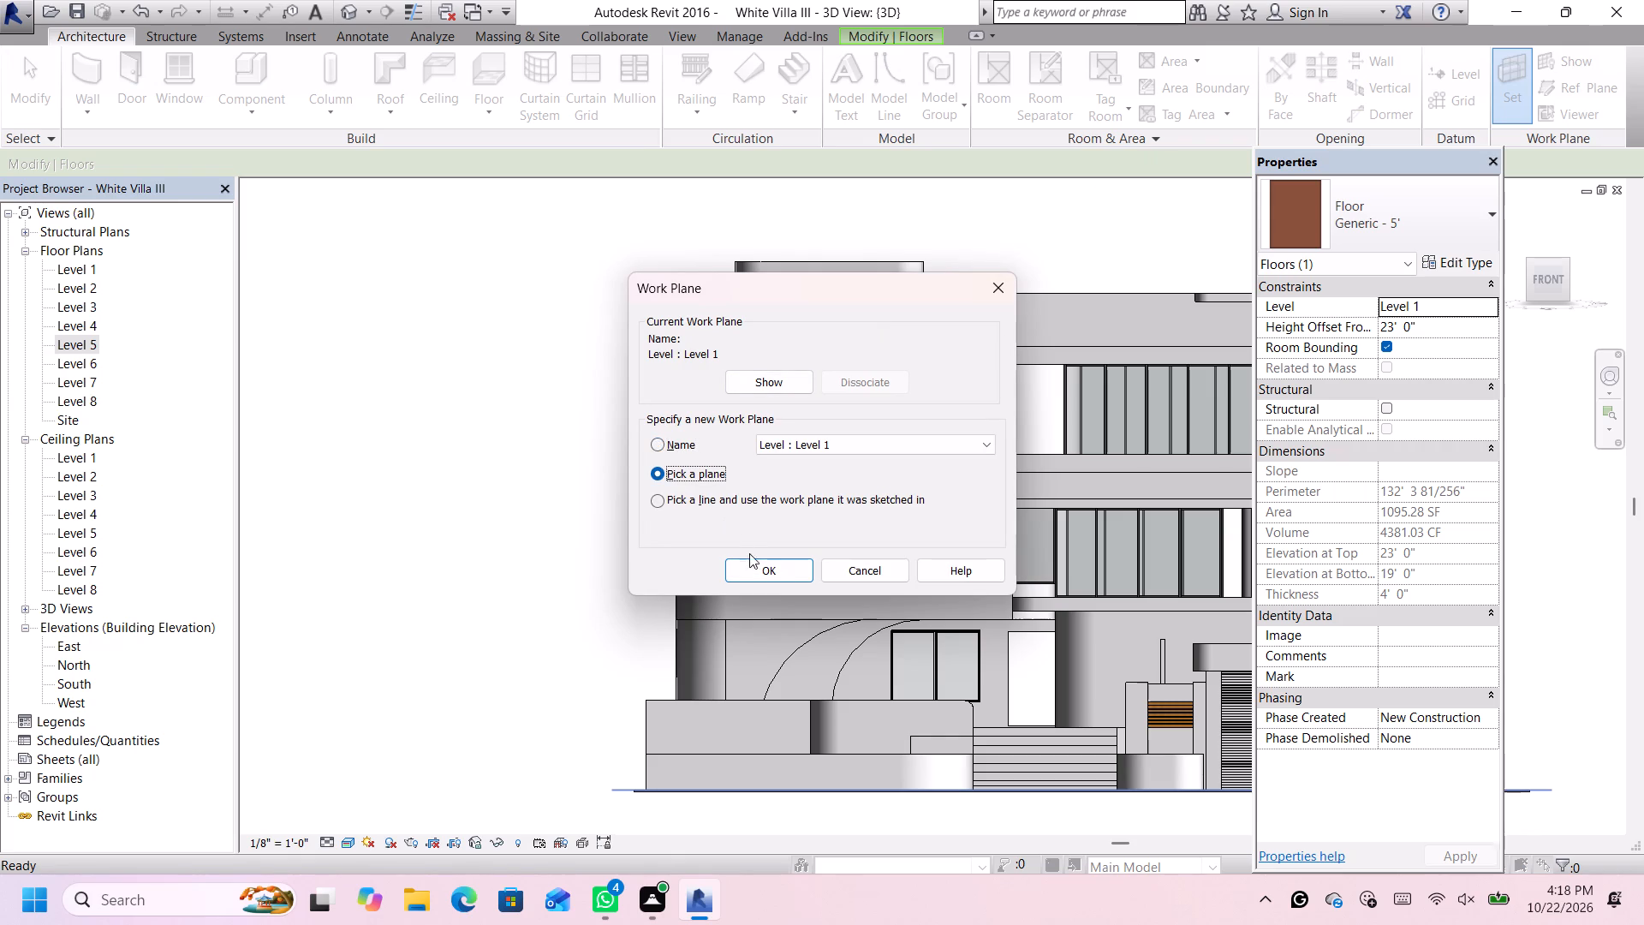
left_click(756, 570)
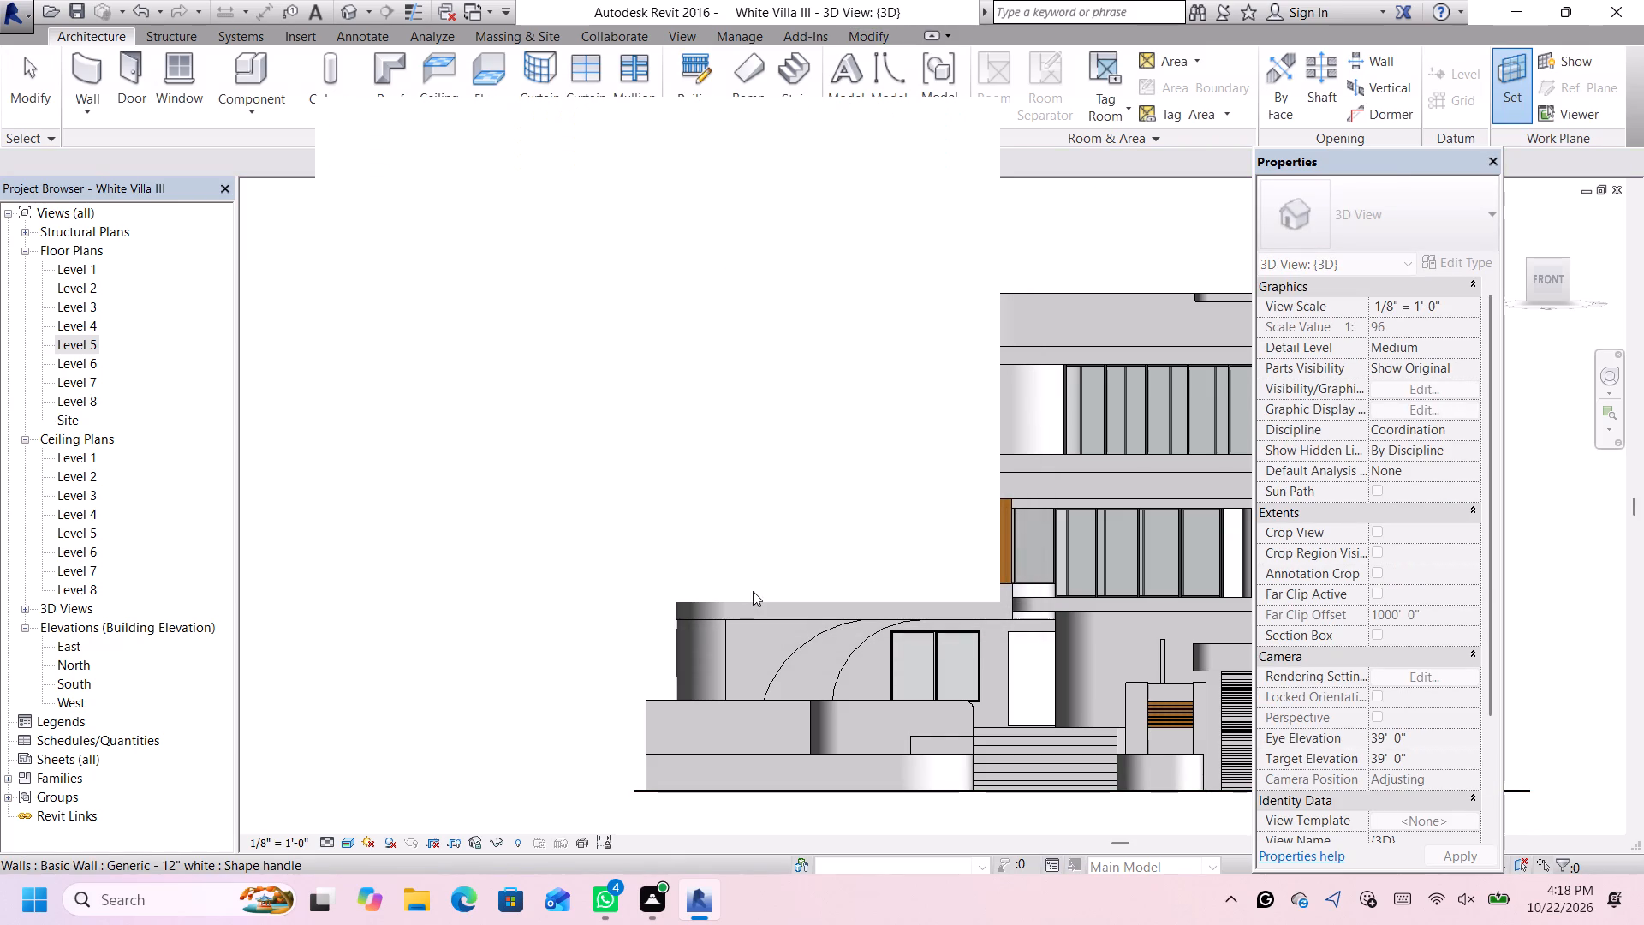
left_click(961, 120)
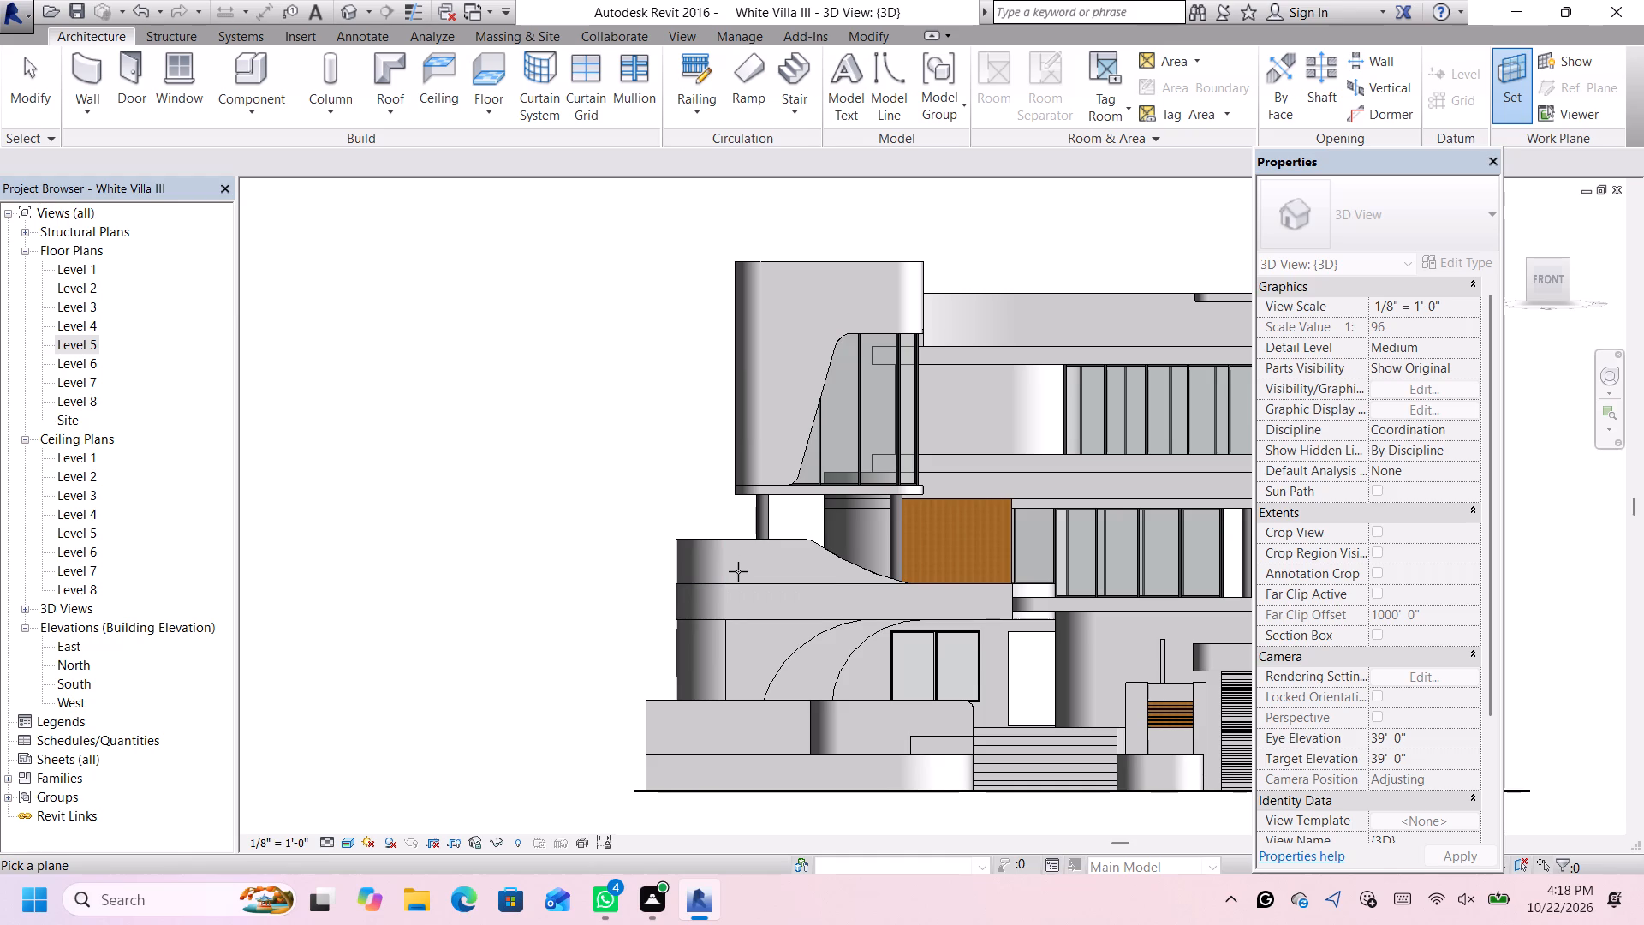
left_click(733, 649)
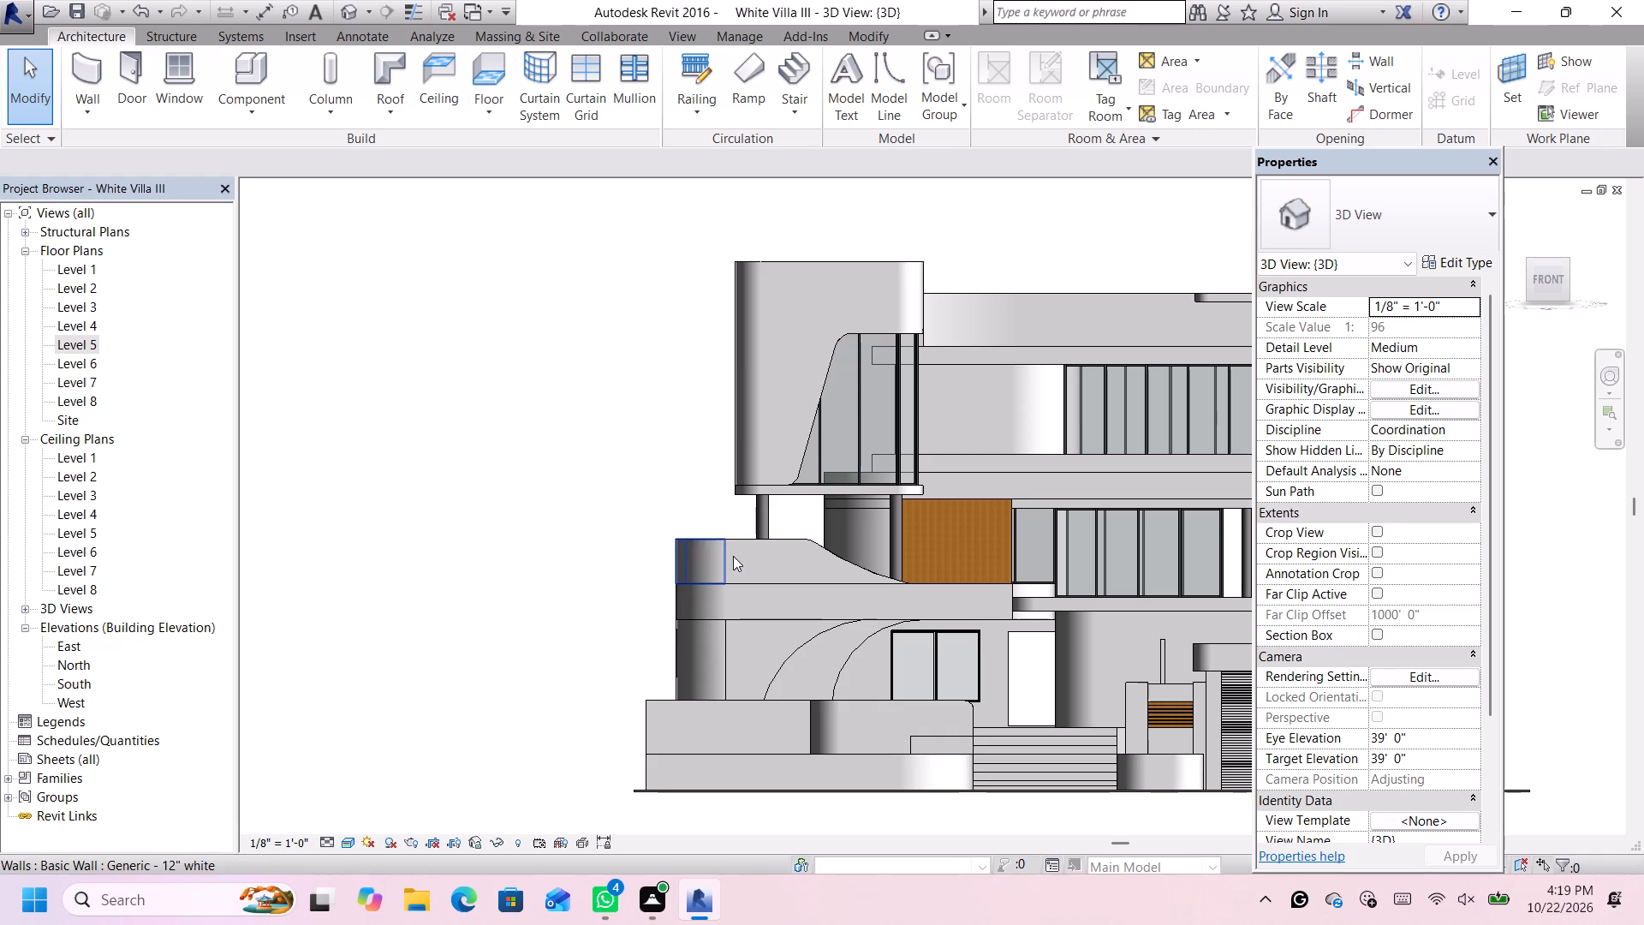
Place the model text VILLA SEAN on the front of the floor band above the arched wall.
left_click(855, 74)
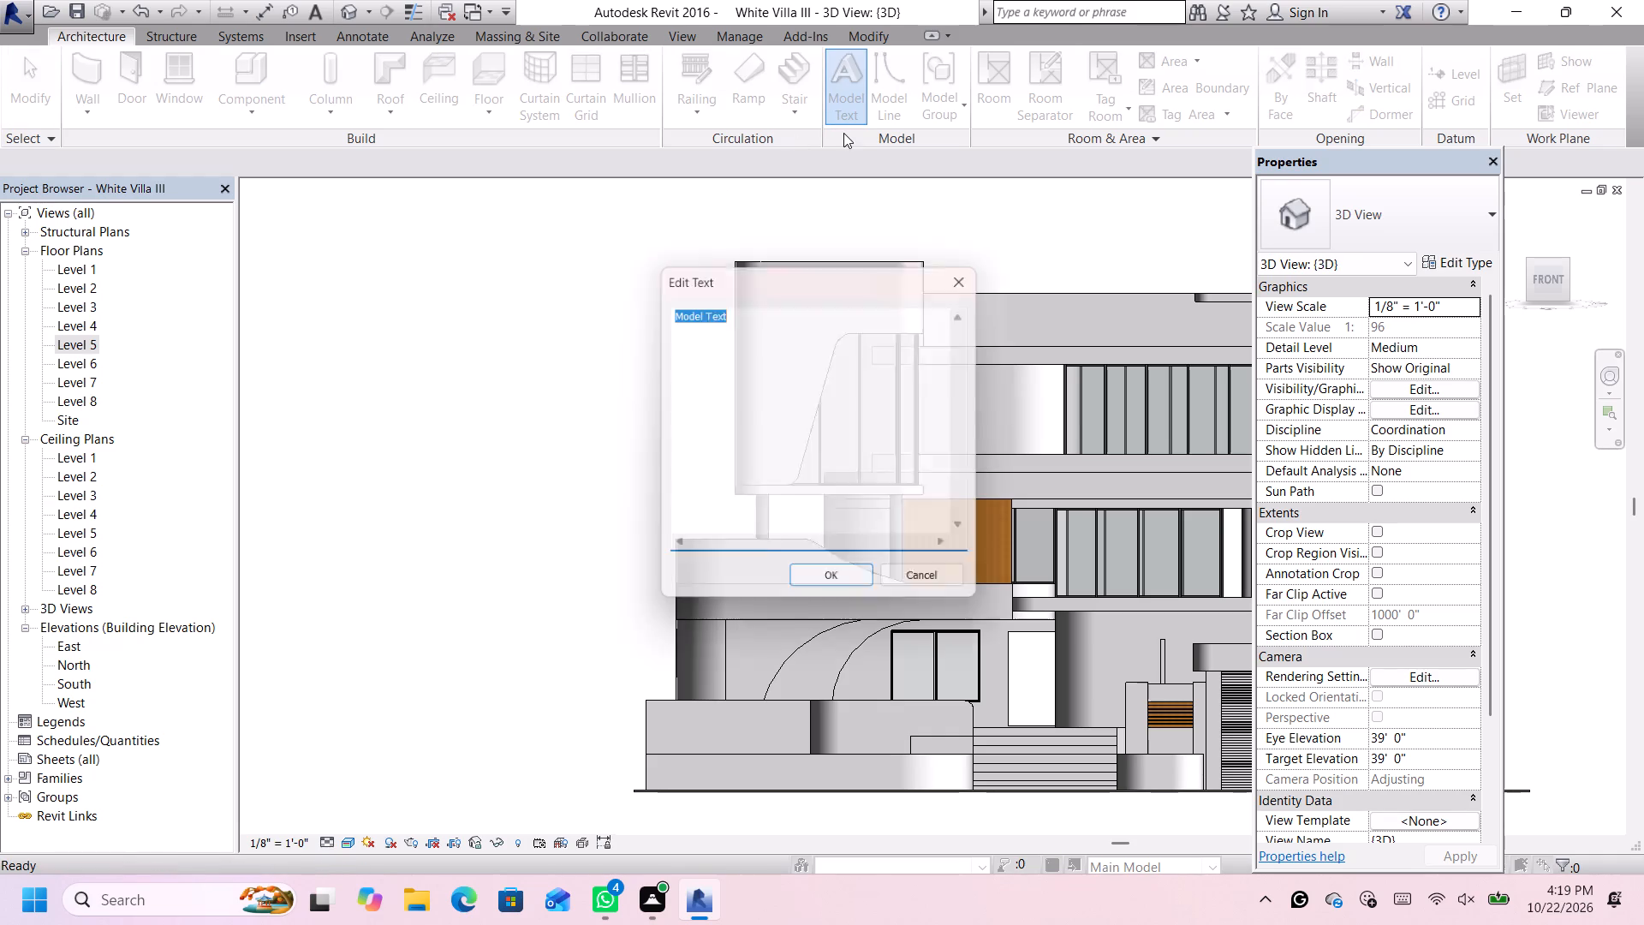
key("BackSpace")
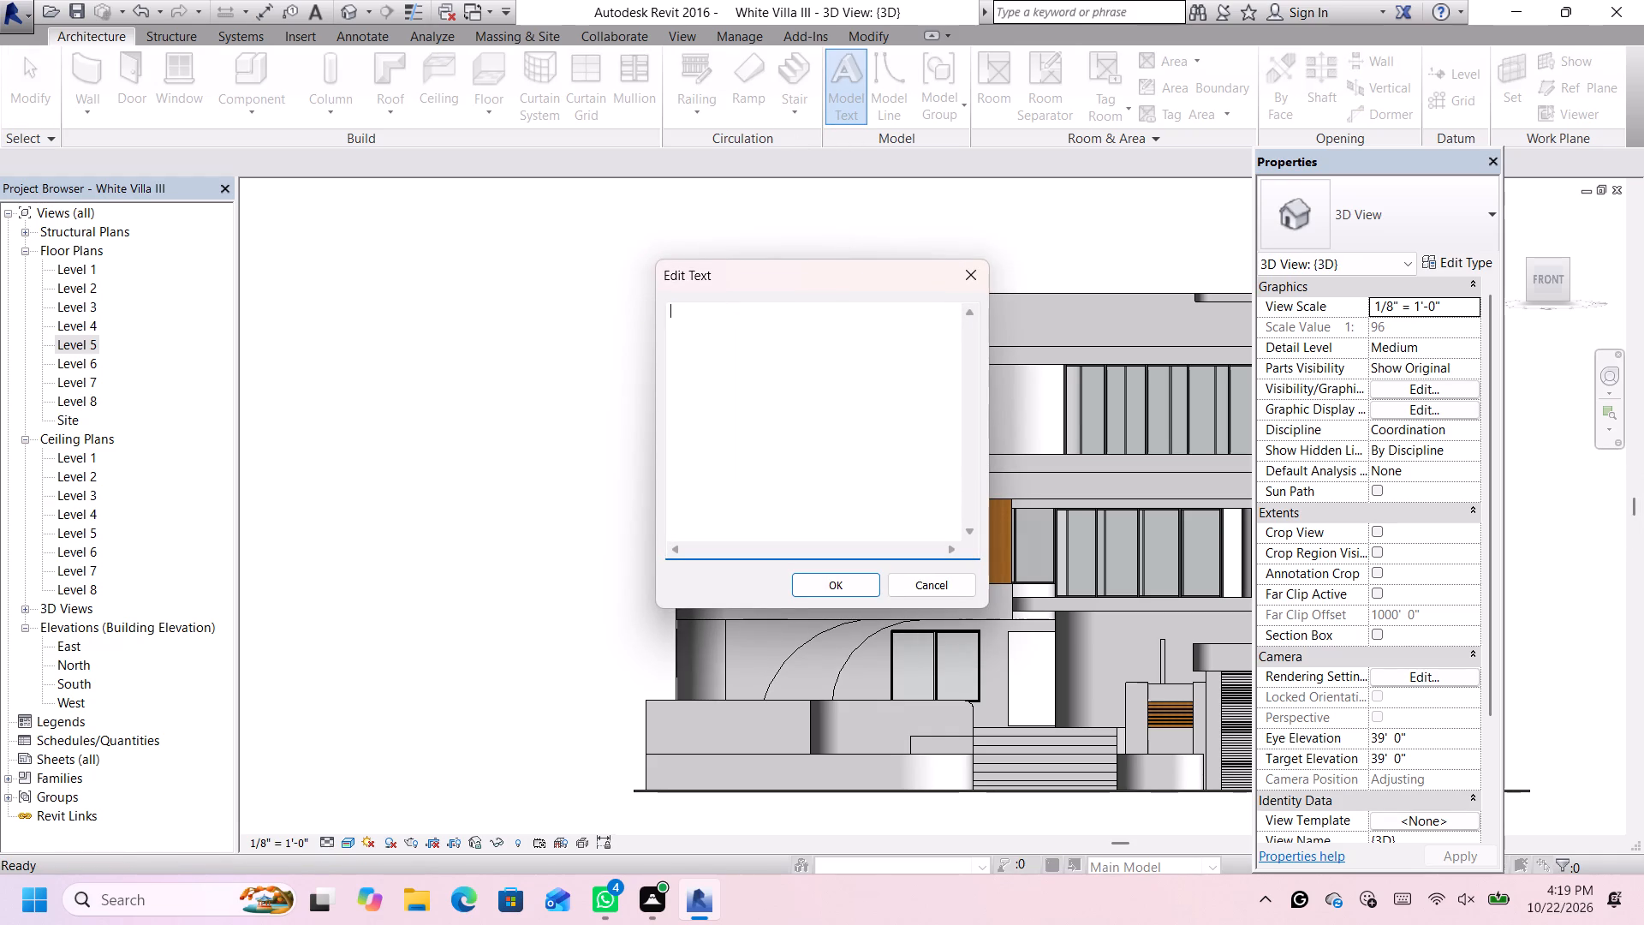
key("v")
type("ILL")
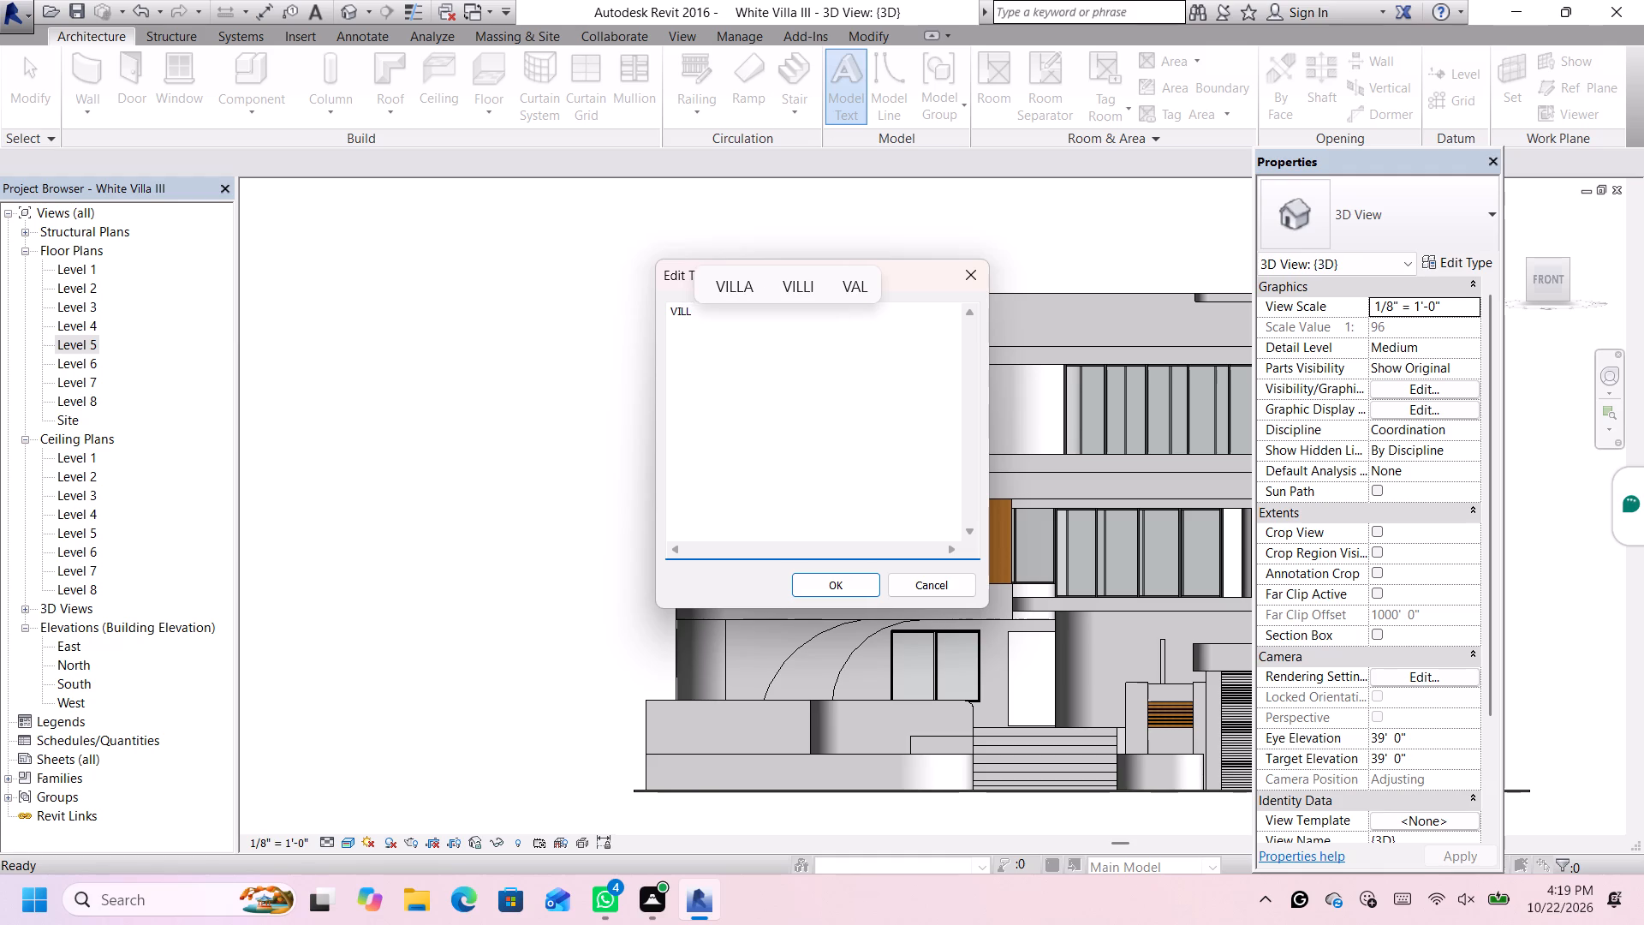
key("a")
key("space")
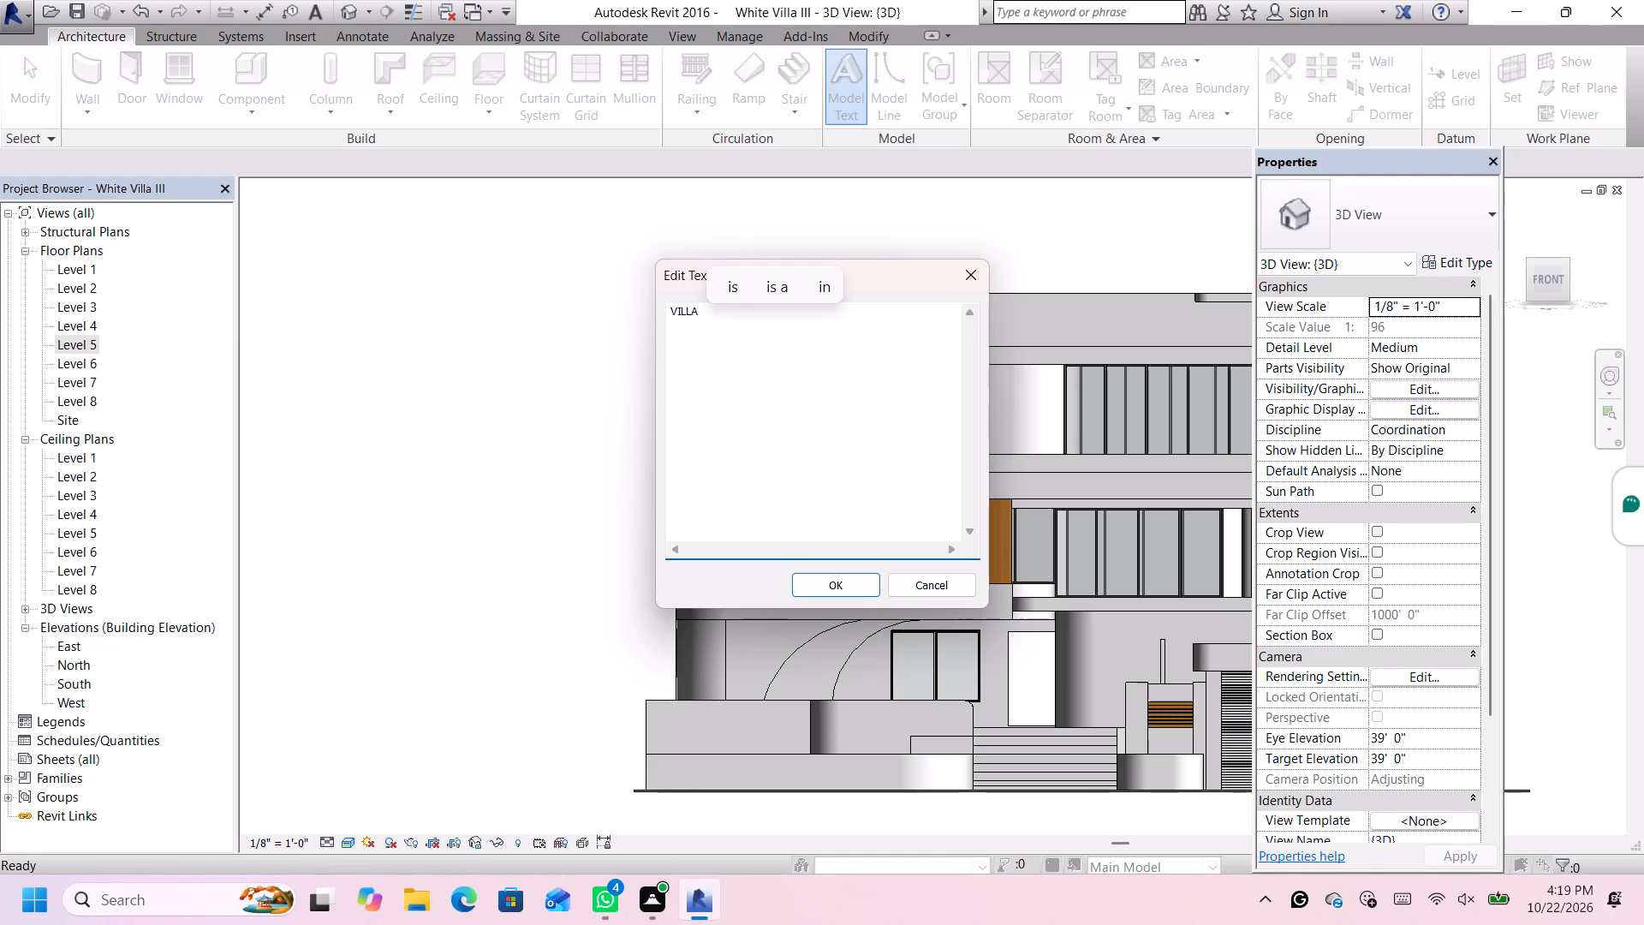
type("SEA")
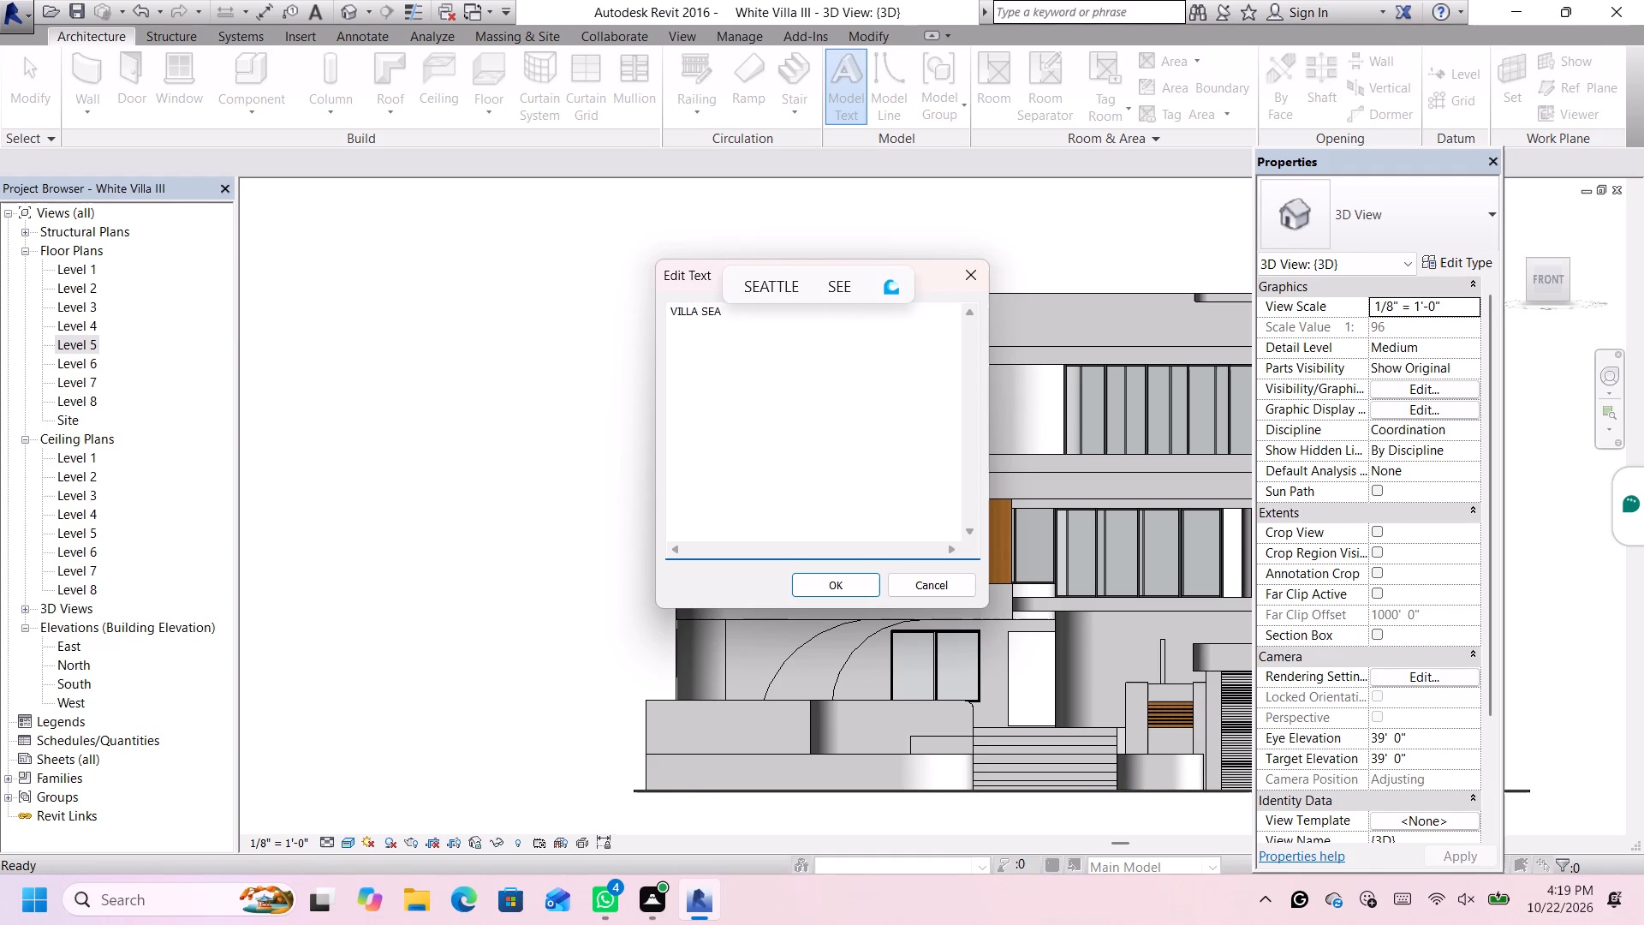
key("n")
left_click(813, 589)
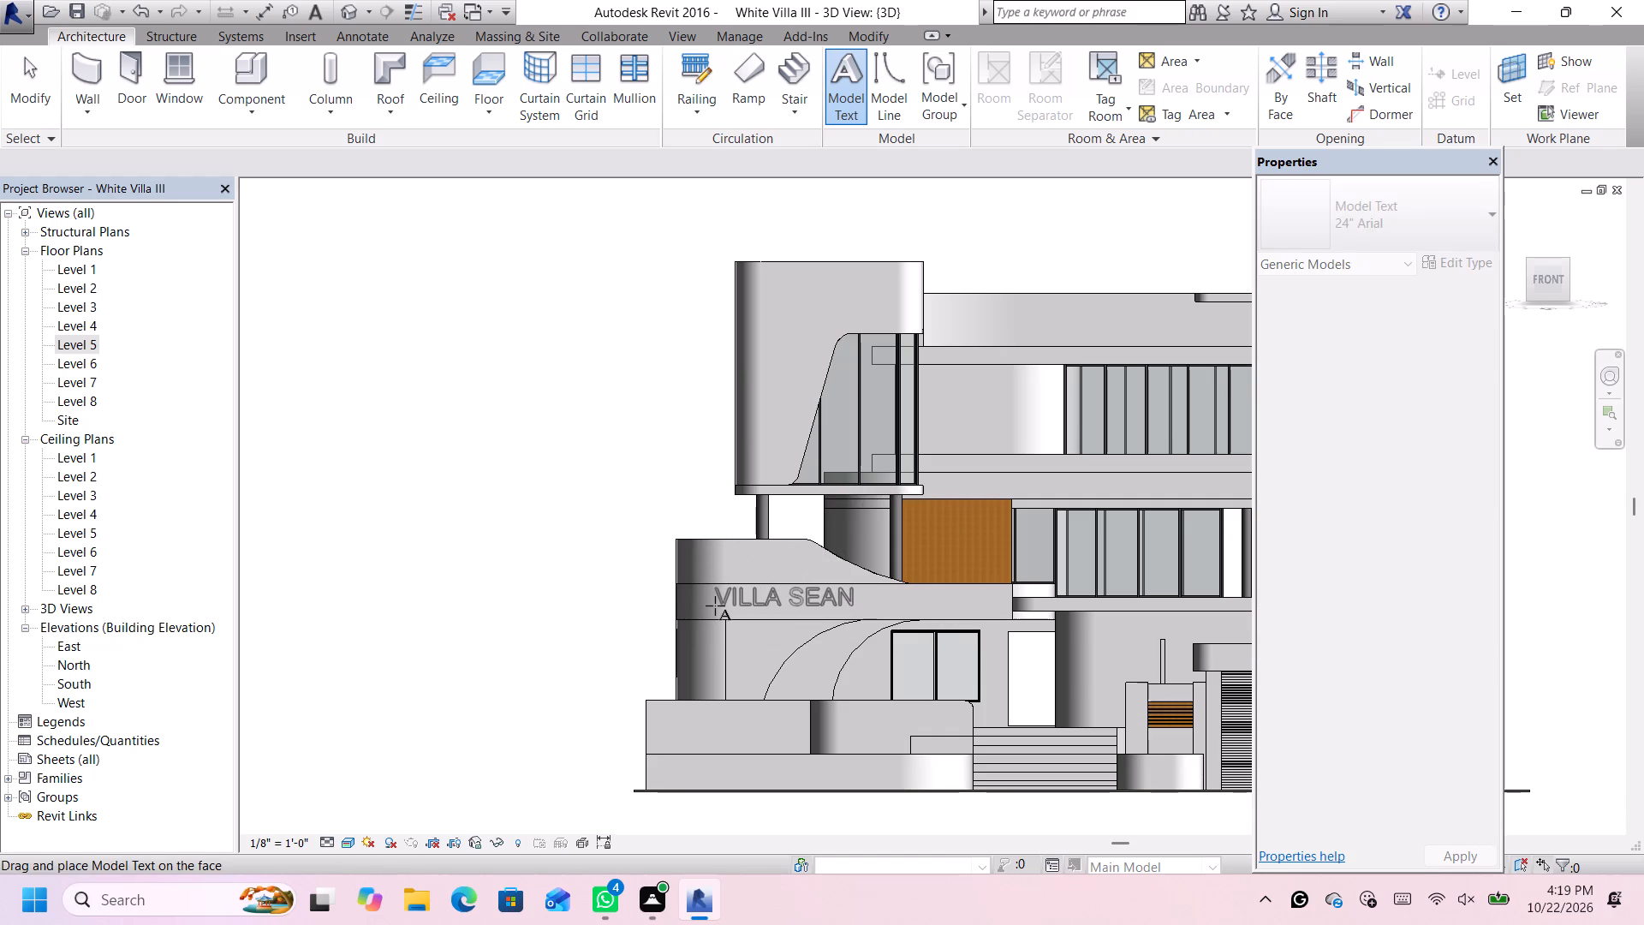
left_click(715, 606)
scroll(793, 618, "down", 5)
scroll(959, 499, "up", 2)
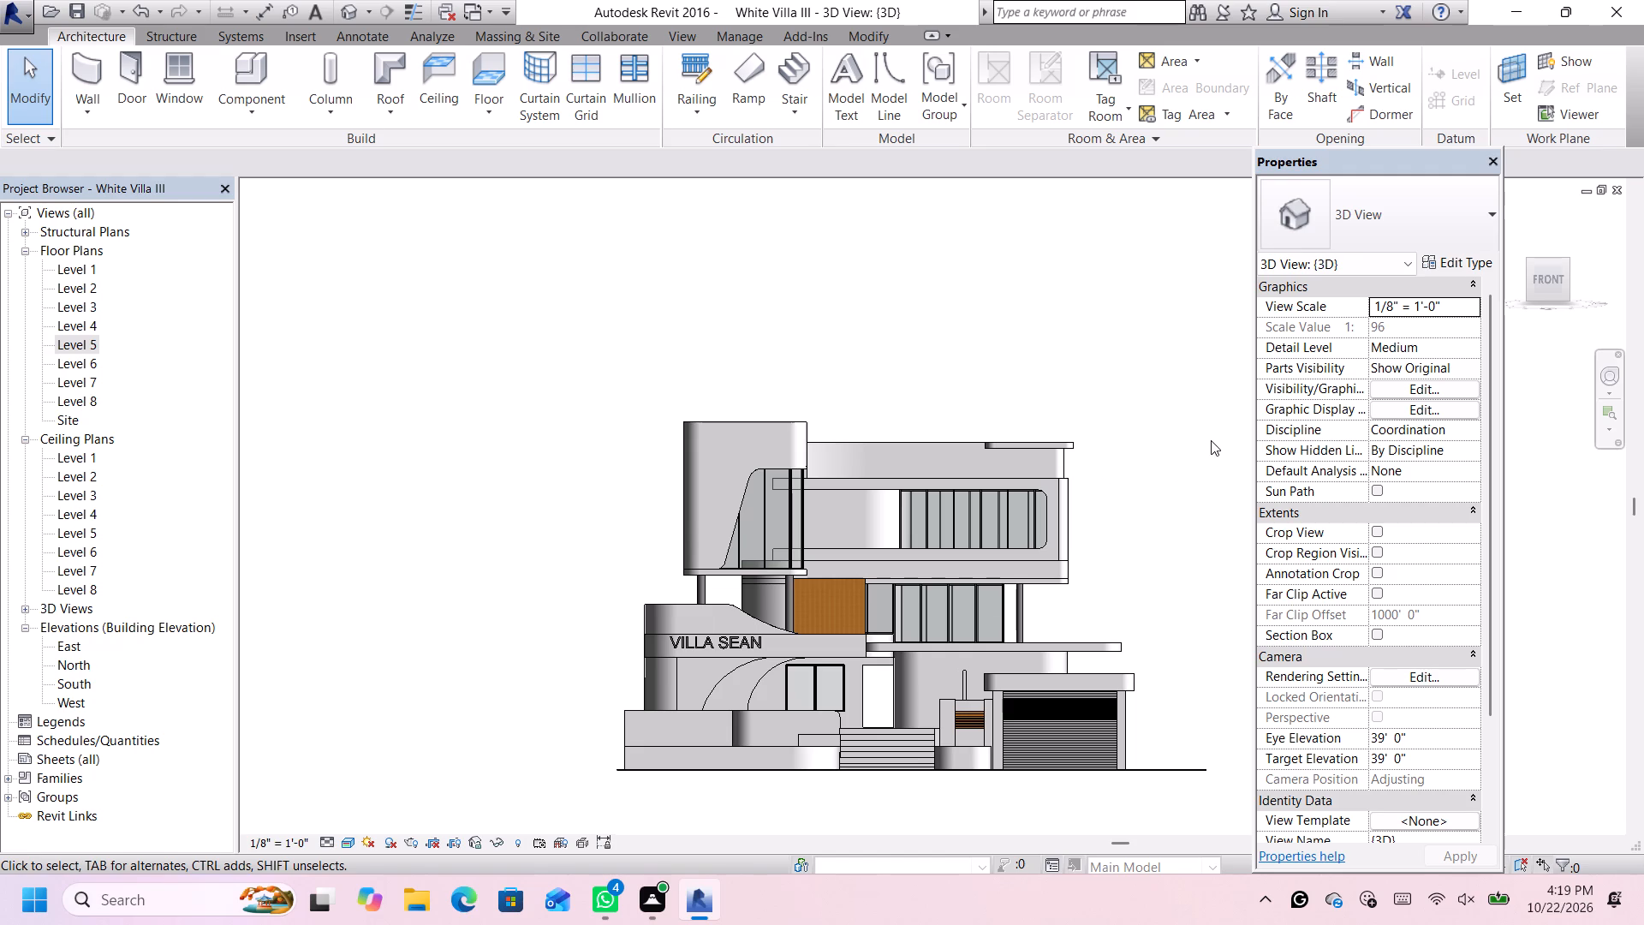
Nudge the VILLA SEAN model text slightly downward on the floor band.
scroll(733, 706, "up", 4)
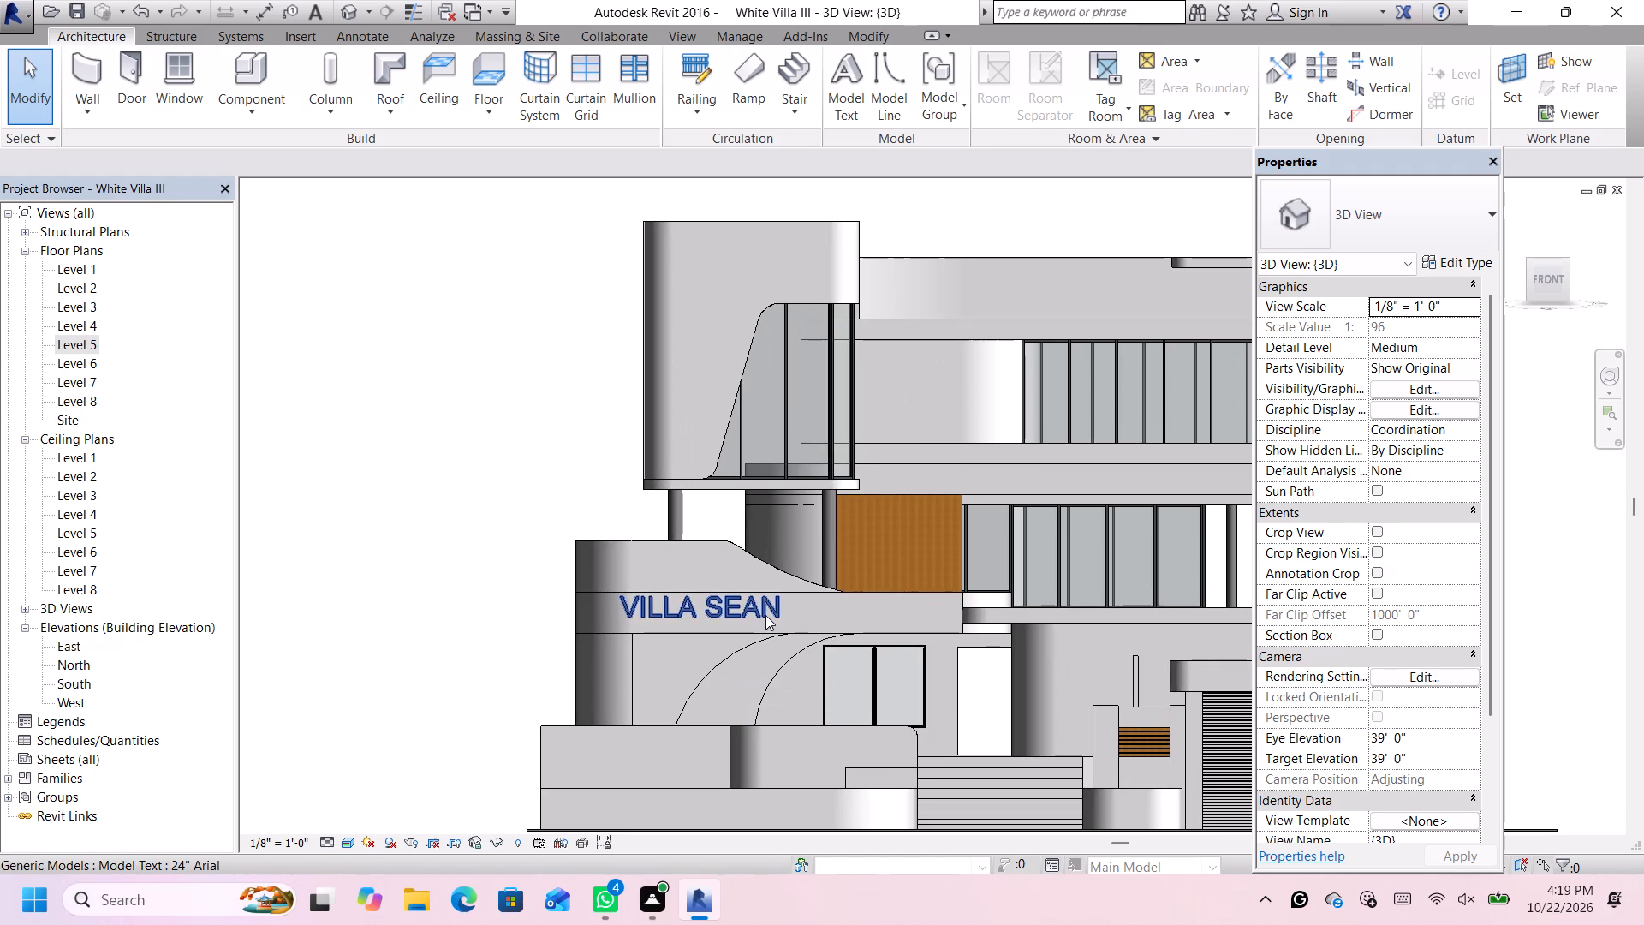
left_click(765, 615)
key("Down")
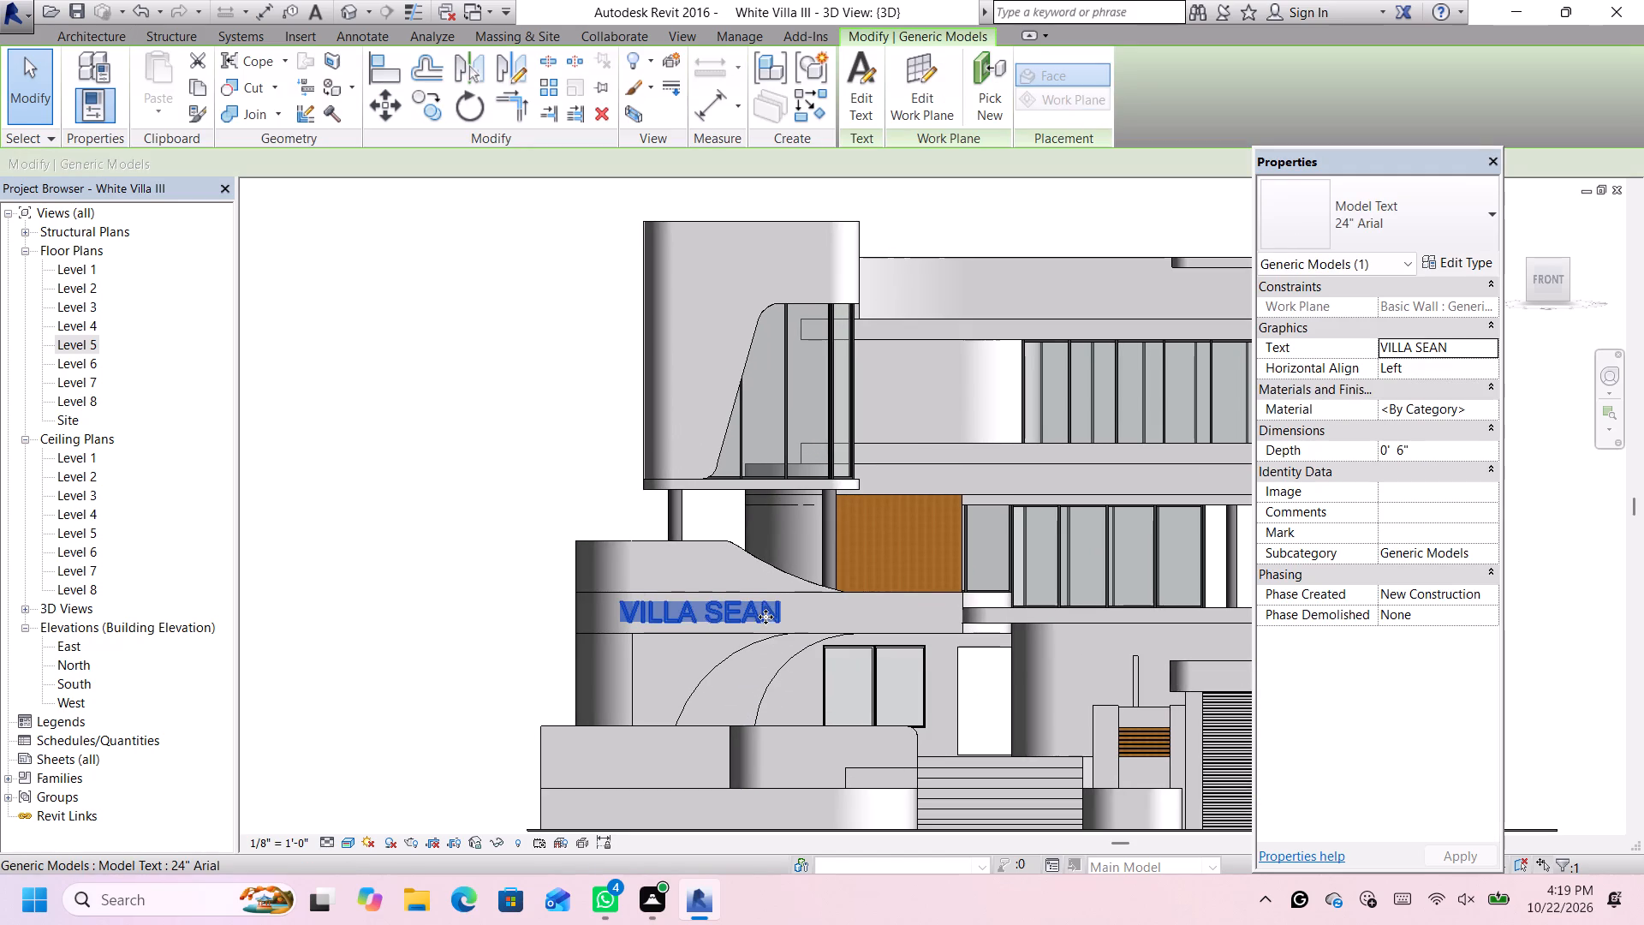
left_click(423, 594)
scroll(482, 613, "down", 6)
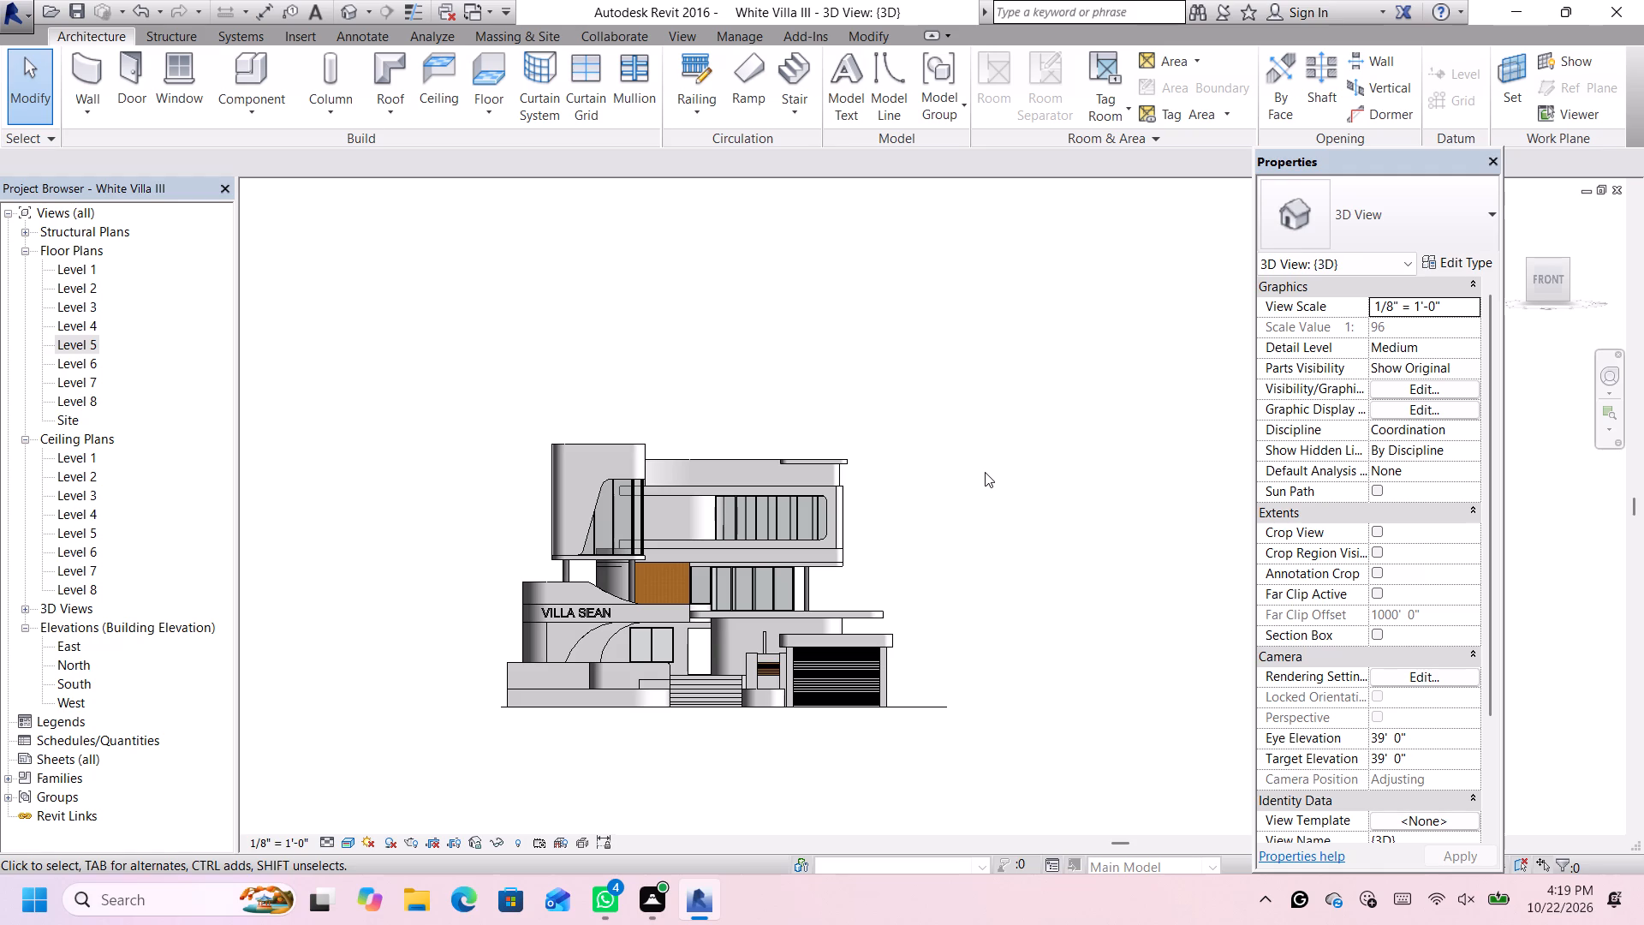
Edit the Level 6 roof slab's boundary, moving its left edge about 5' outward toward the curved tower, and finish the sketch.
scroll(926, 458, "up", 3)
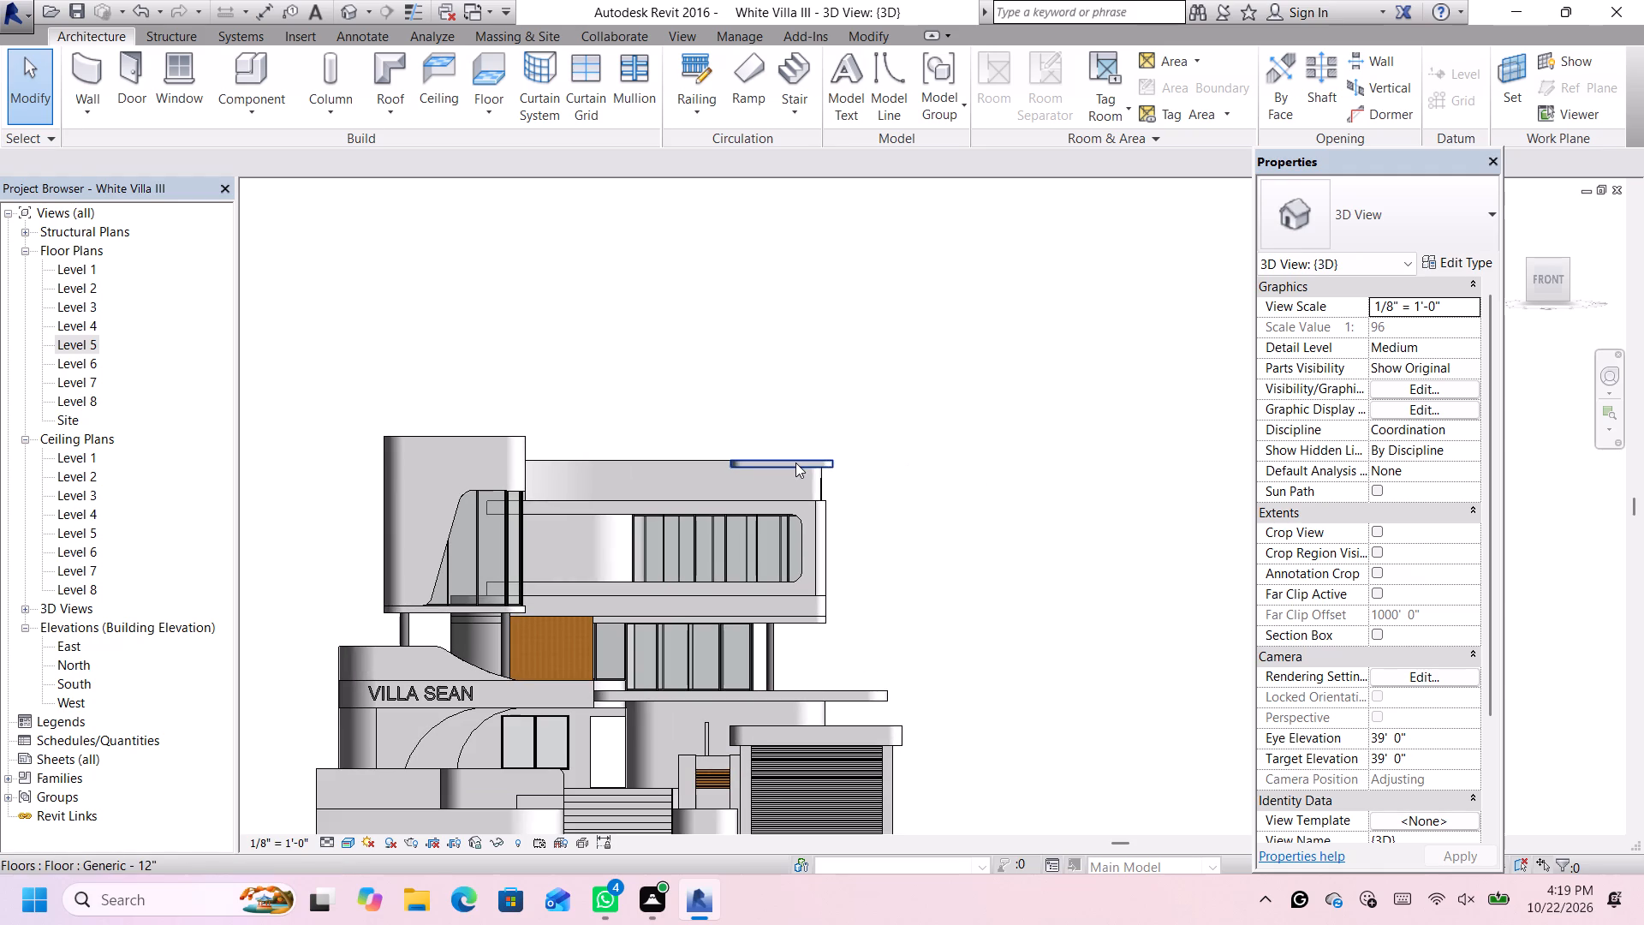
left_click(795, 462)
double_click(795, 462)
scroll(825, 482, "down", 5)
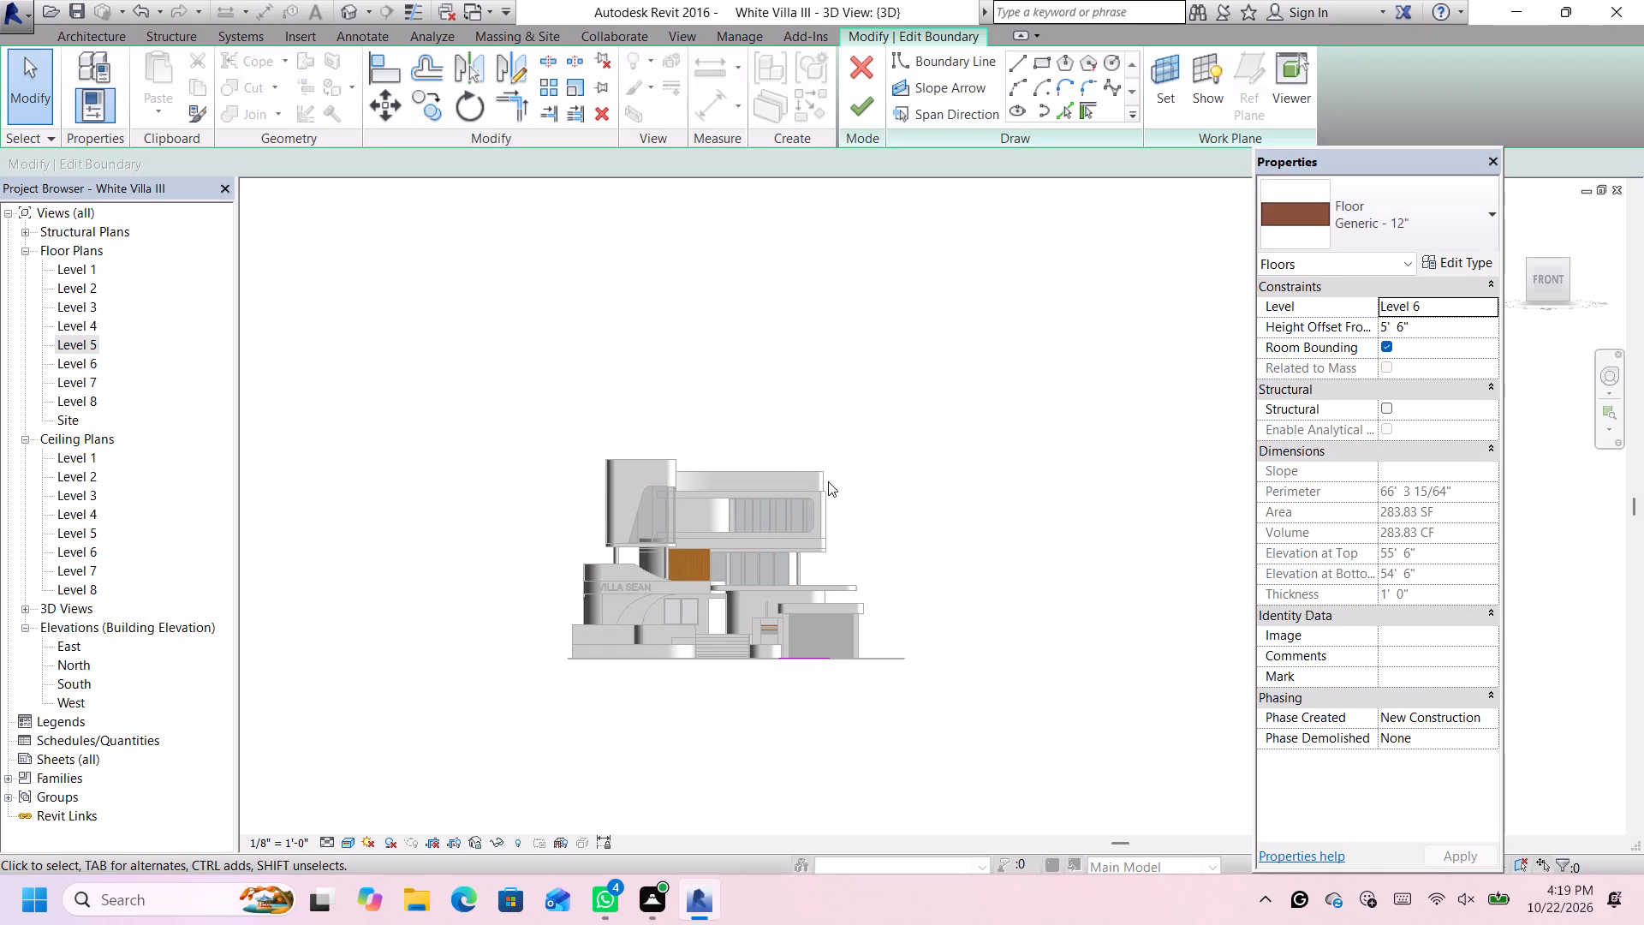
left_click(1525, 260)
left_click(1532, 259)
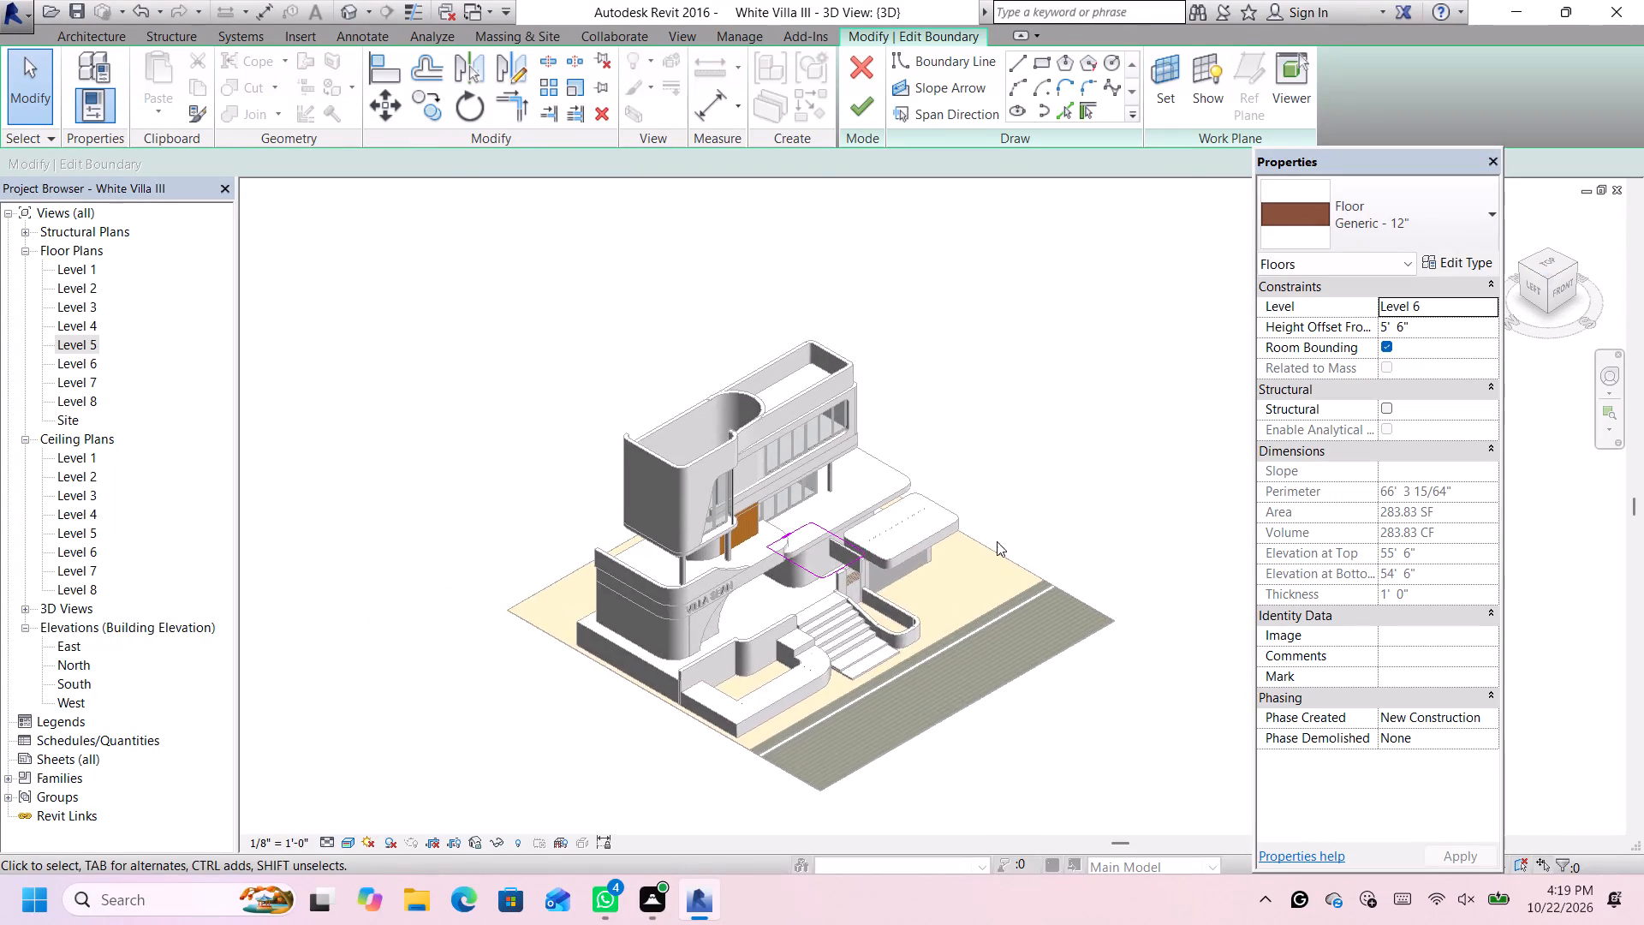
scroll(964, 558, "up", 1)
left_click(926, 558)
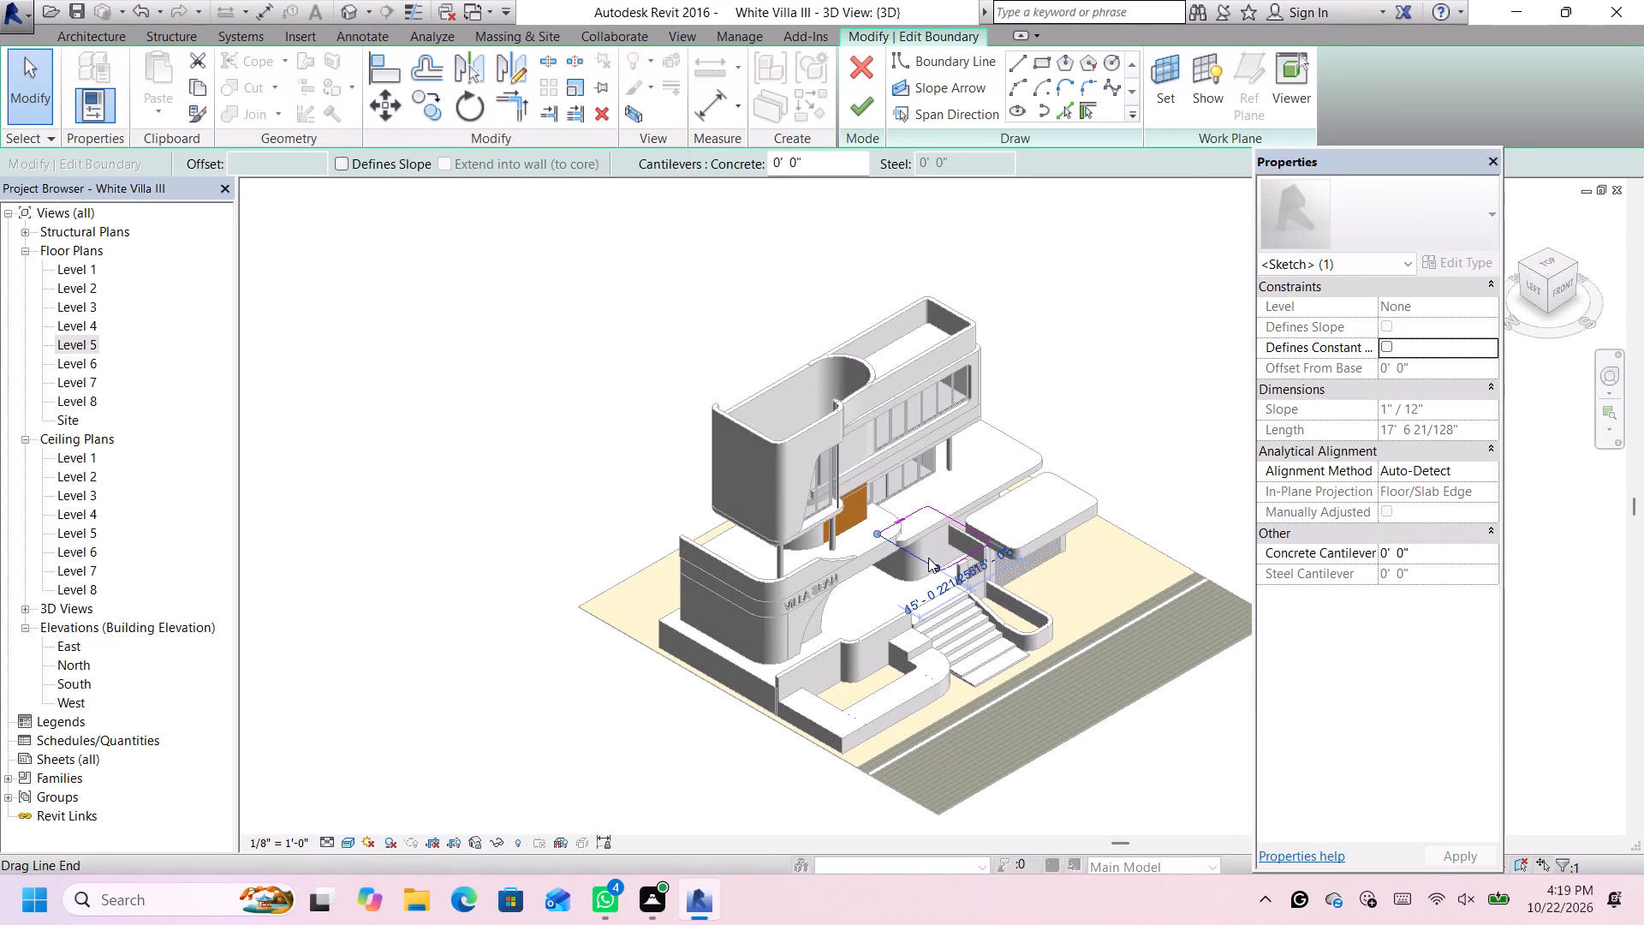
key("Left")
key("Left")
key("Left")
key("Left")
key("Left")
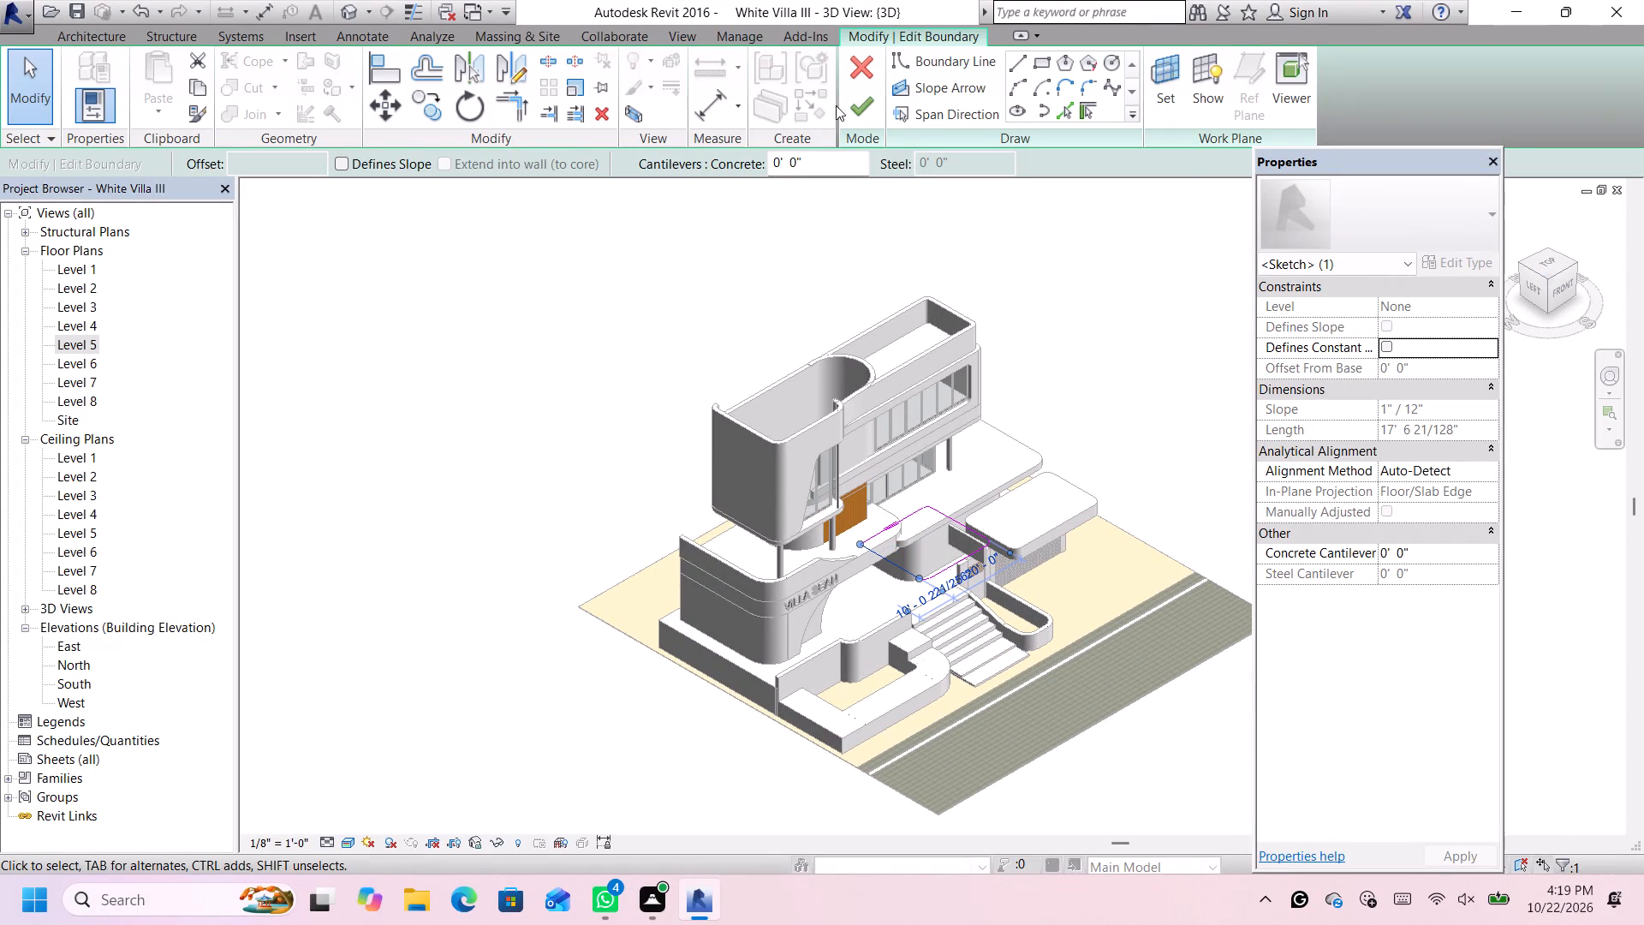
left_click(860, 105)
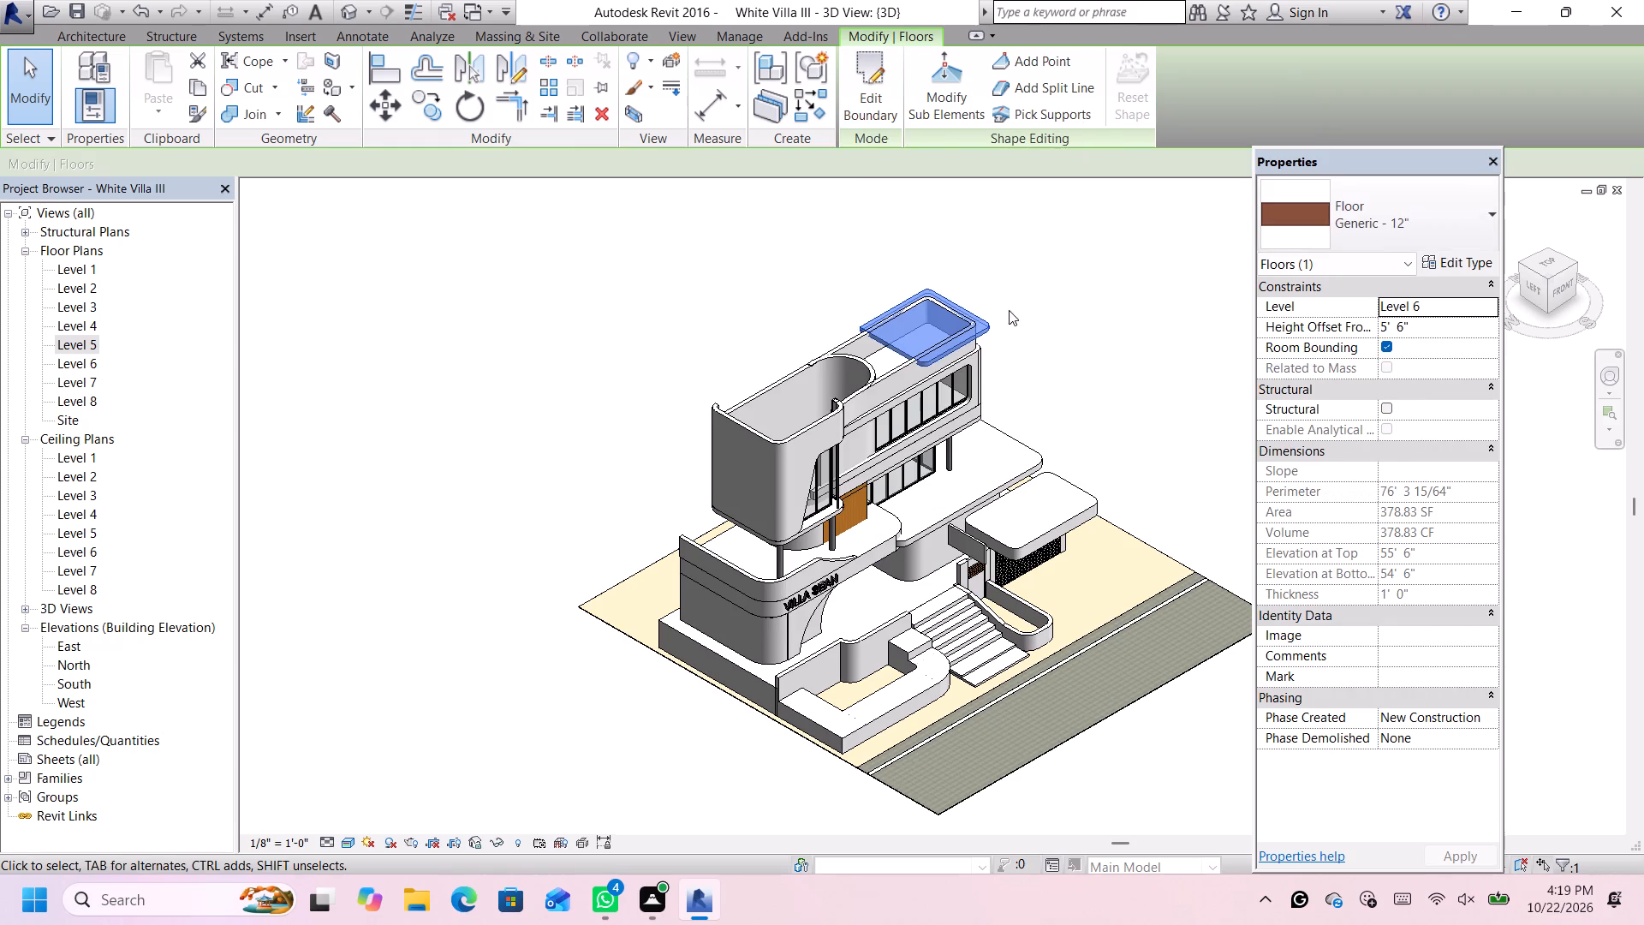
Turn the 3D view to face the front and examine the villa's whole front facade.
left_click(1574, 284)
left_click(1556, 285)
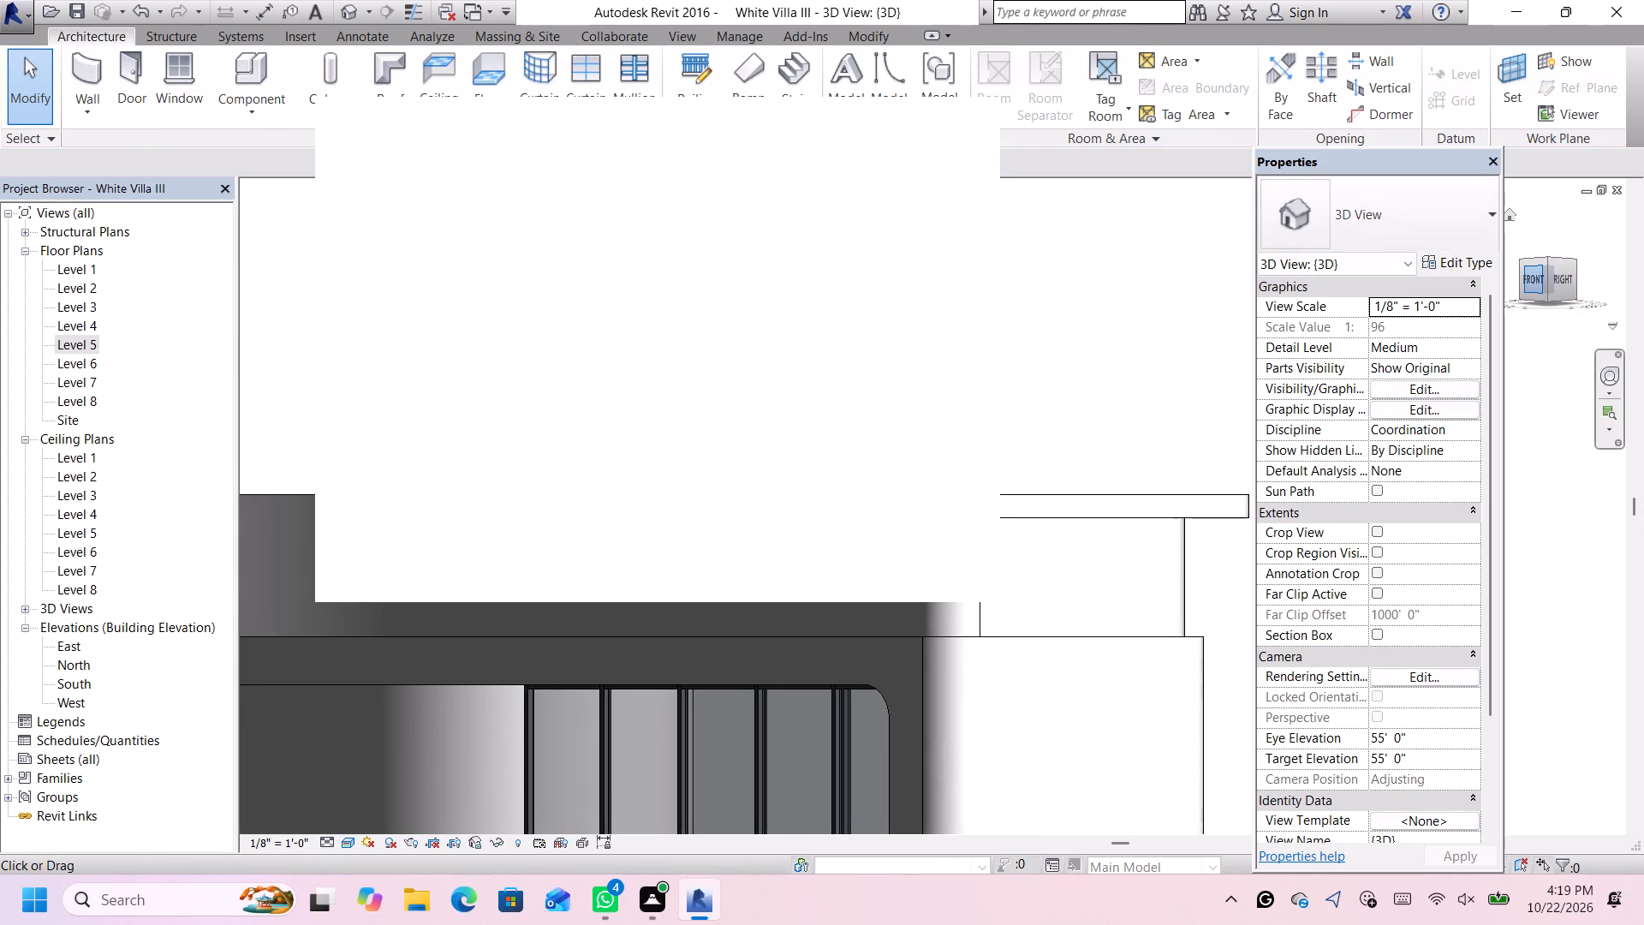
left_click(1533, 278)
left_click(967, 131)
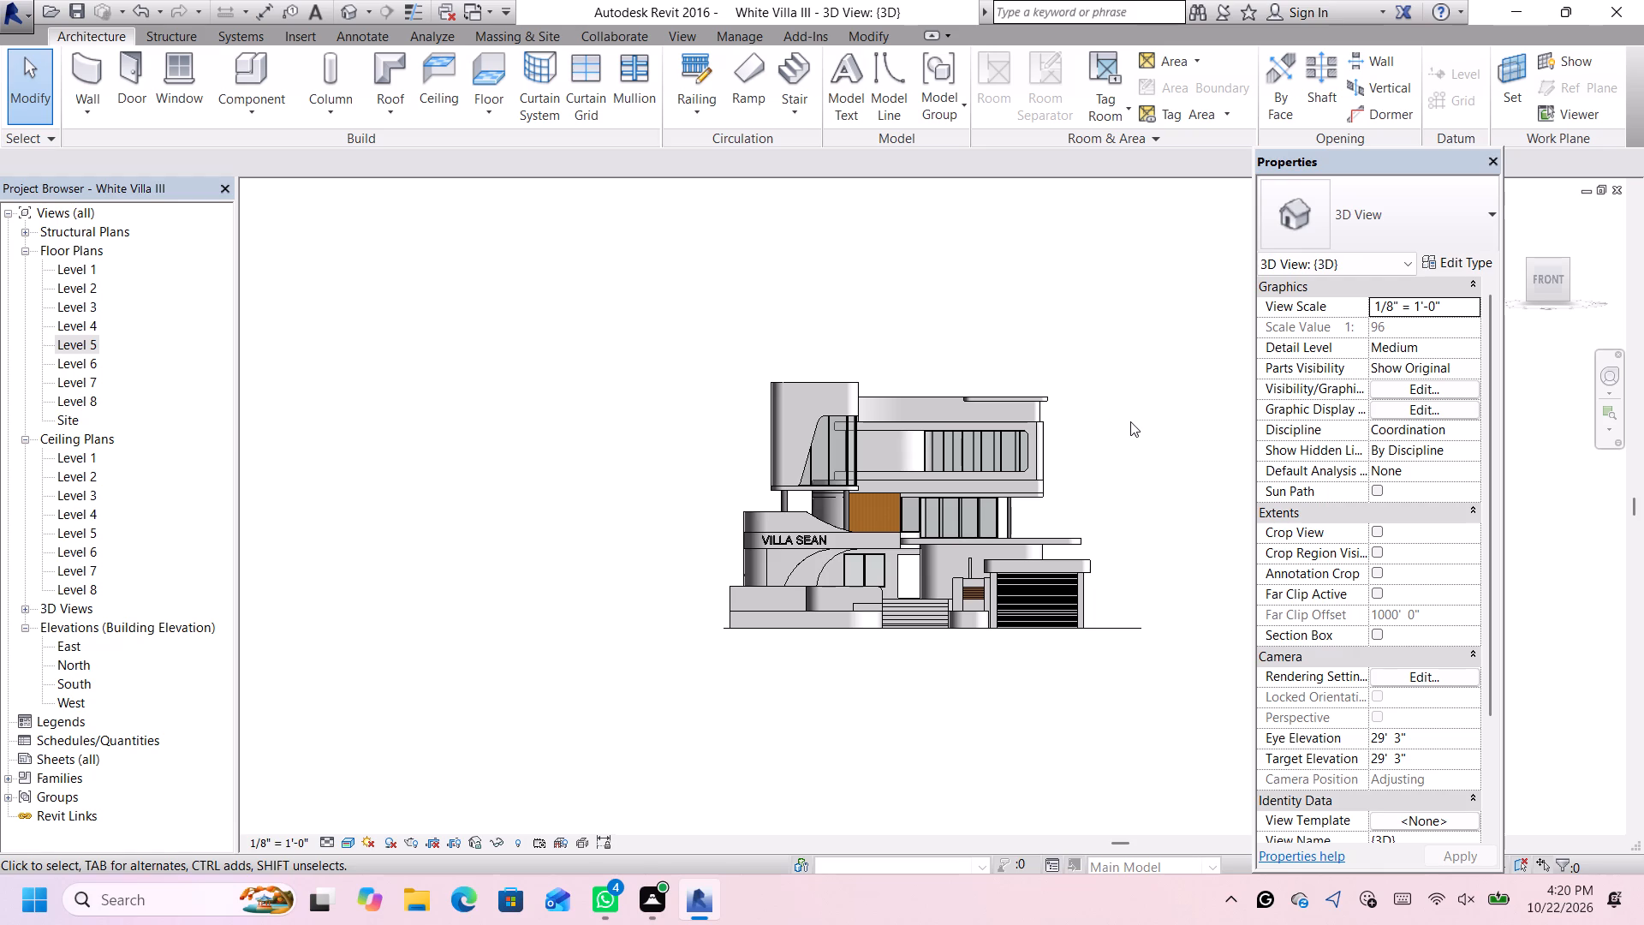
scroll(898, 696, "up", 2)
scroll(902, 660, "down", 1)
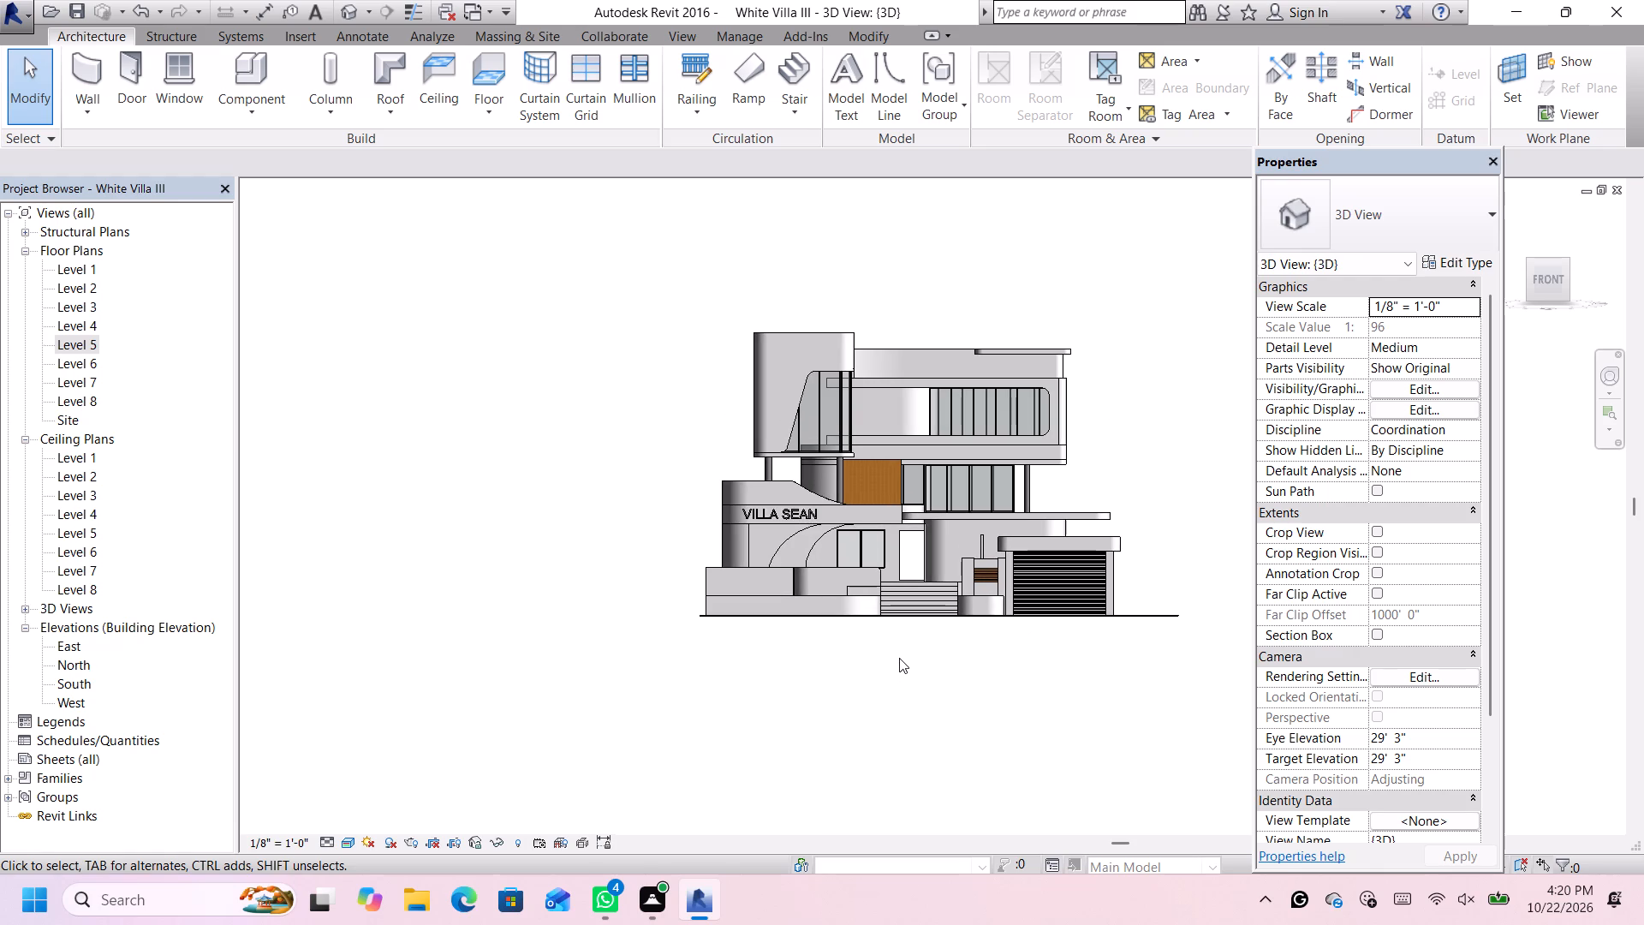
scroll(902, 609, "up", 1)
scroll(874, 628, "down", 1)
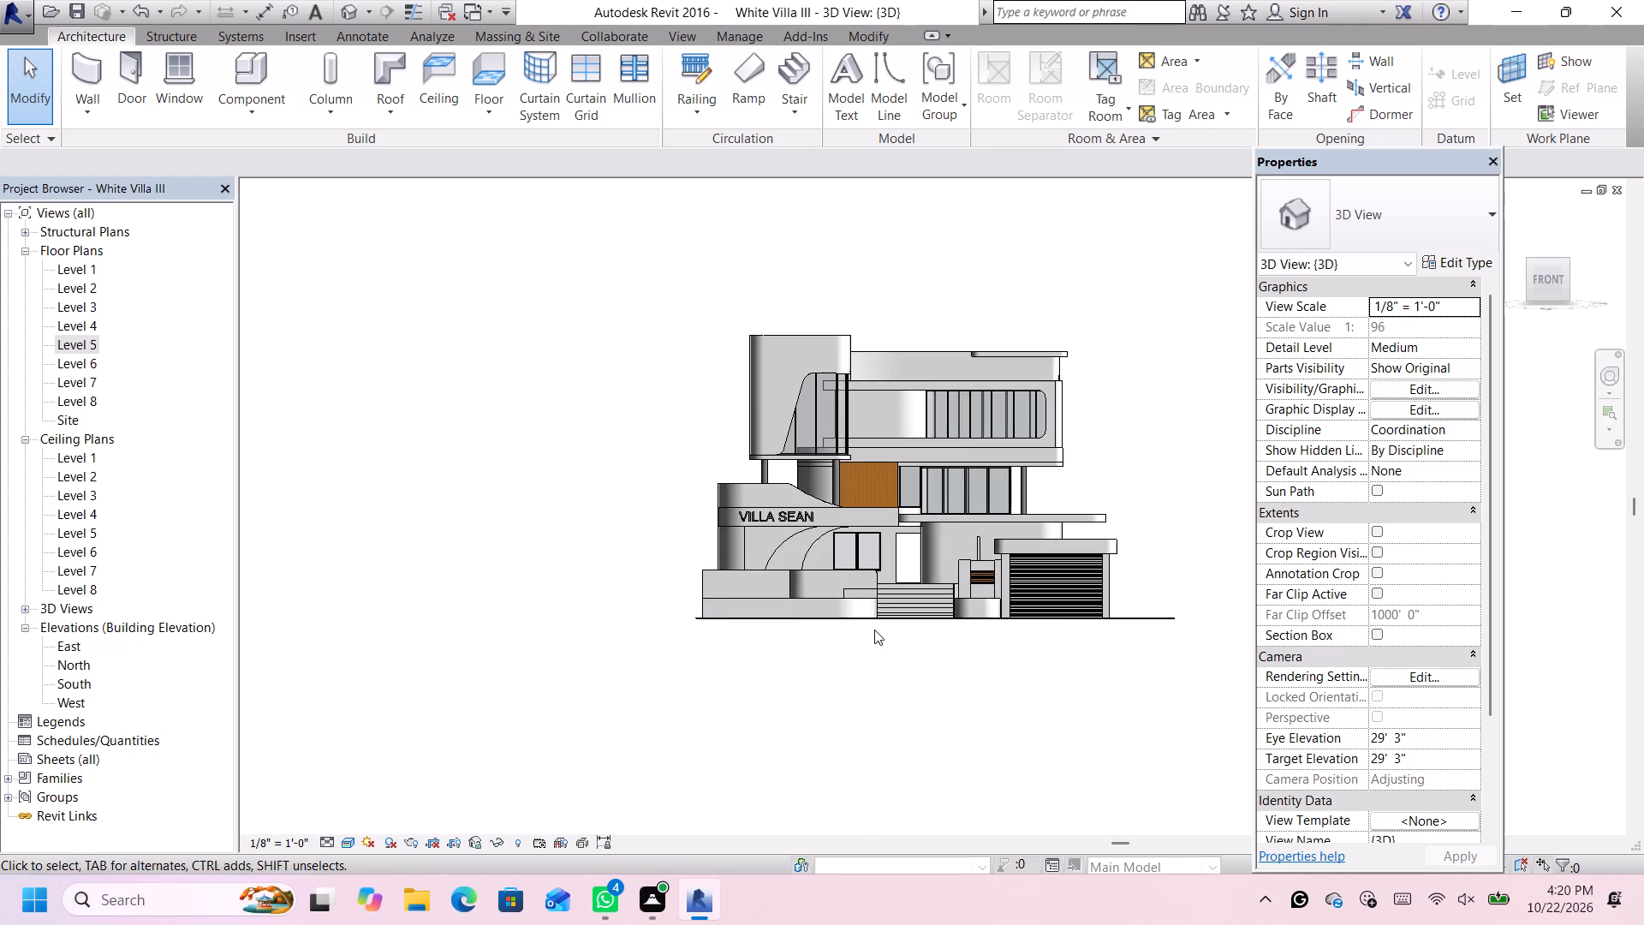
scroll(874, 630, "down", 1)
scroll(1092, 489, "up", 2)
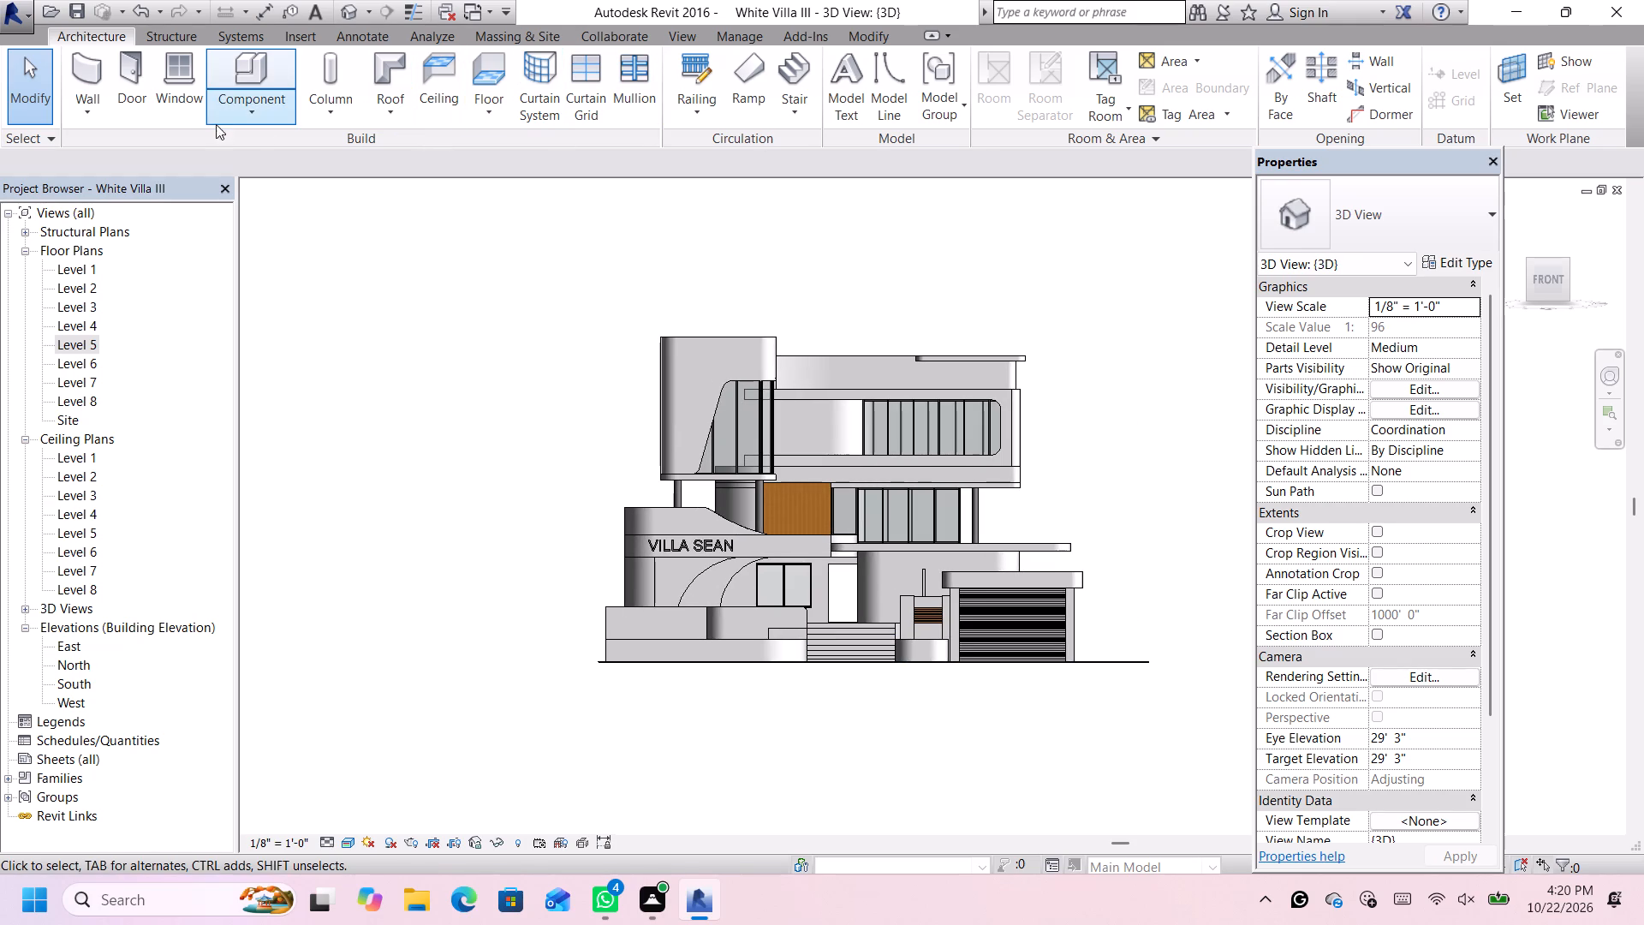
Start placing a component and look through the already loaded component types for a suitable tree.
left_click(242, 109)
left_click(244, 105)
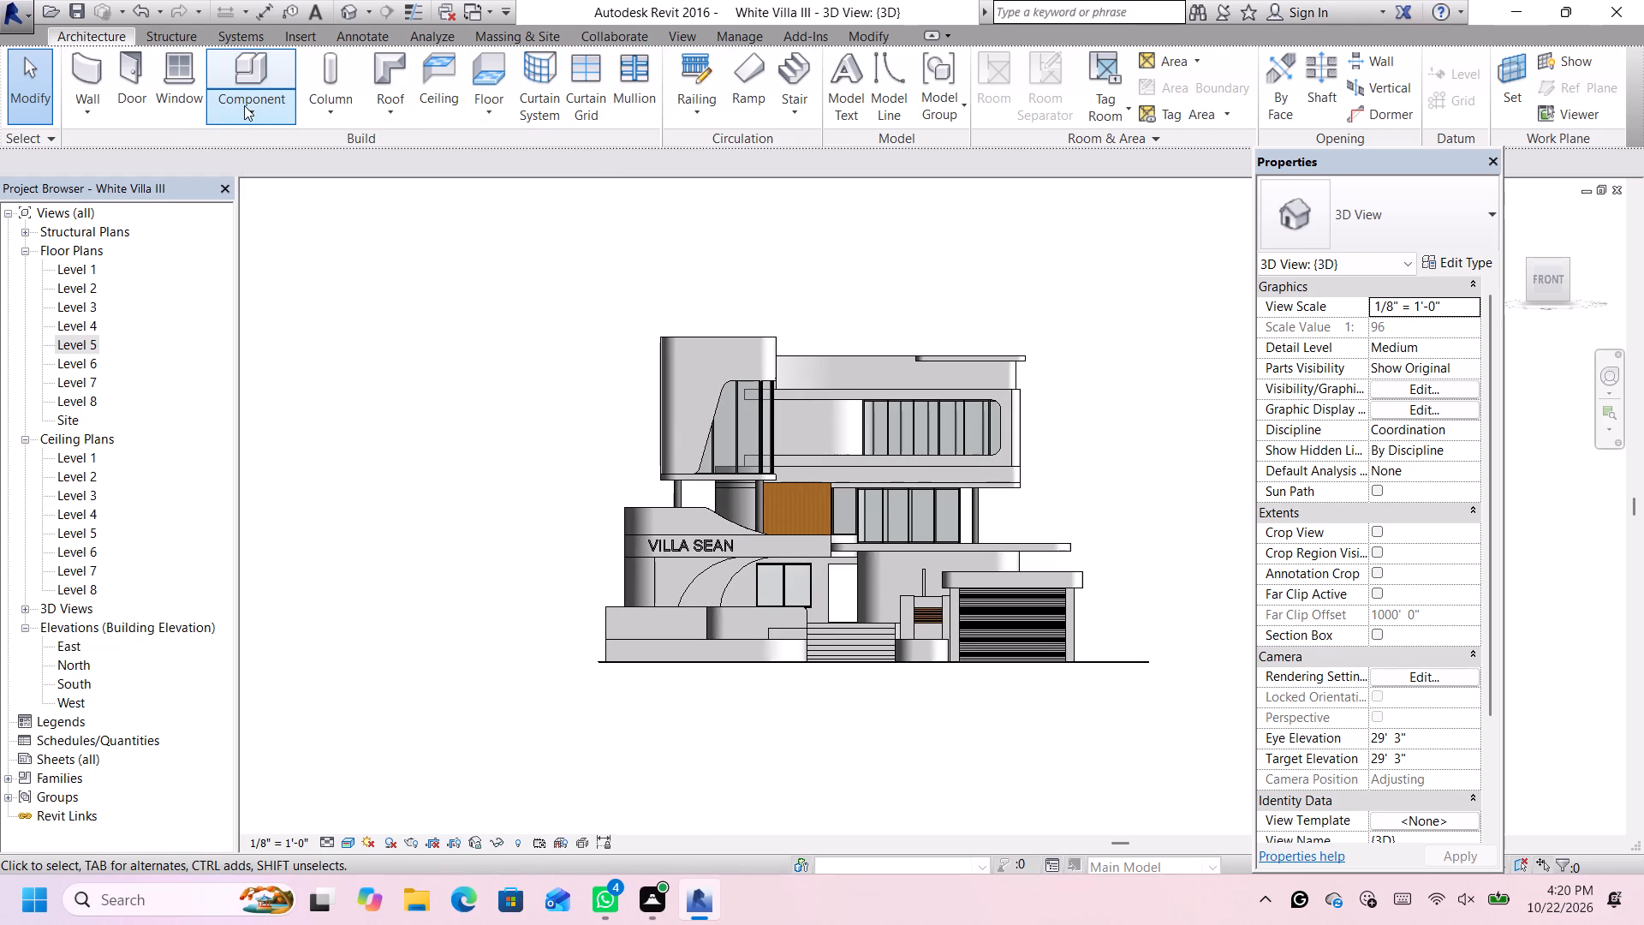
left_click(257, 77)
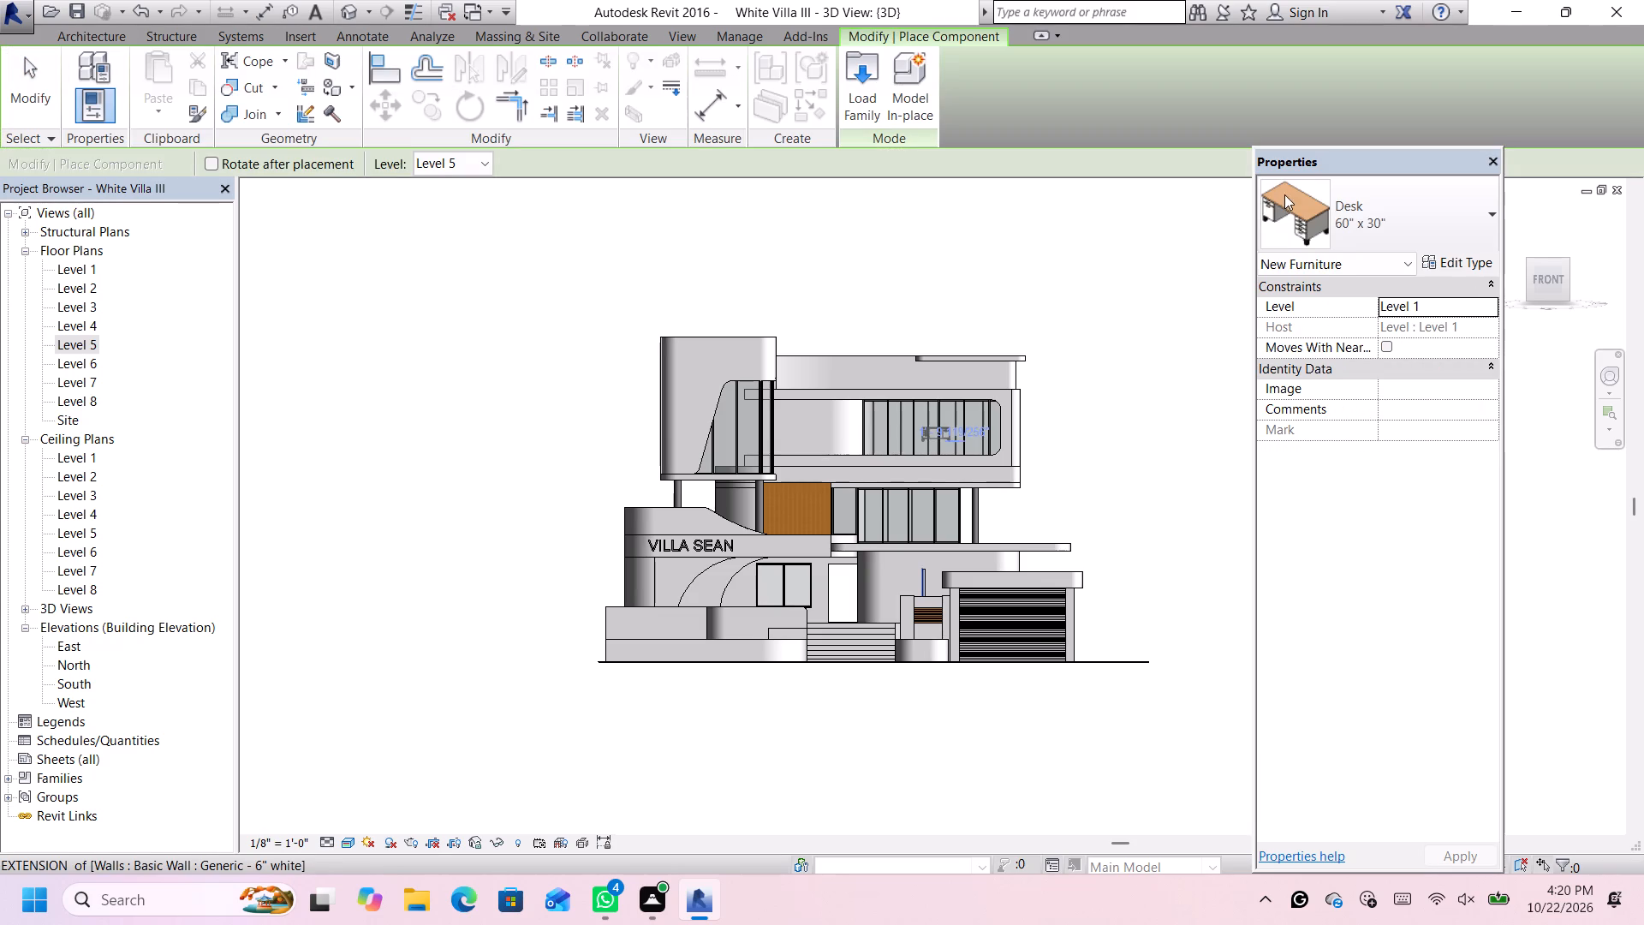
left_click(1492, 217)
scroll(1357, 506, "down", 3)
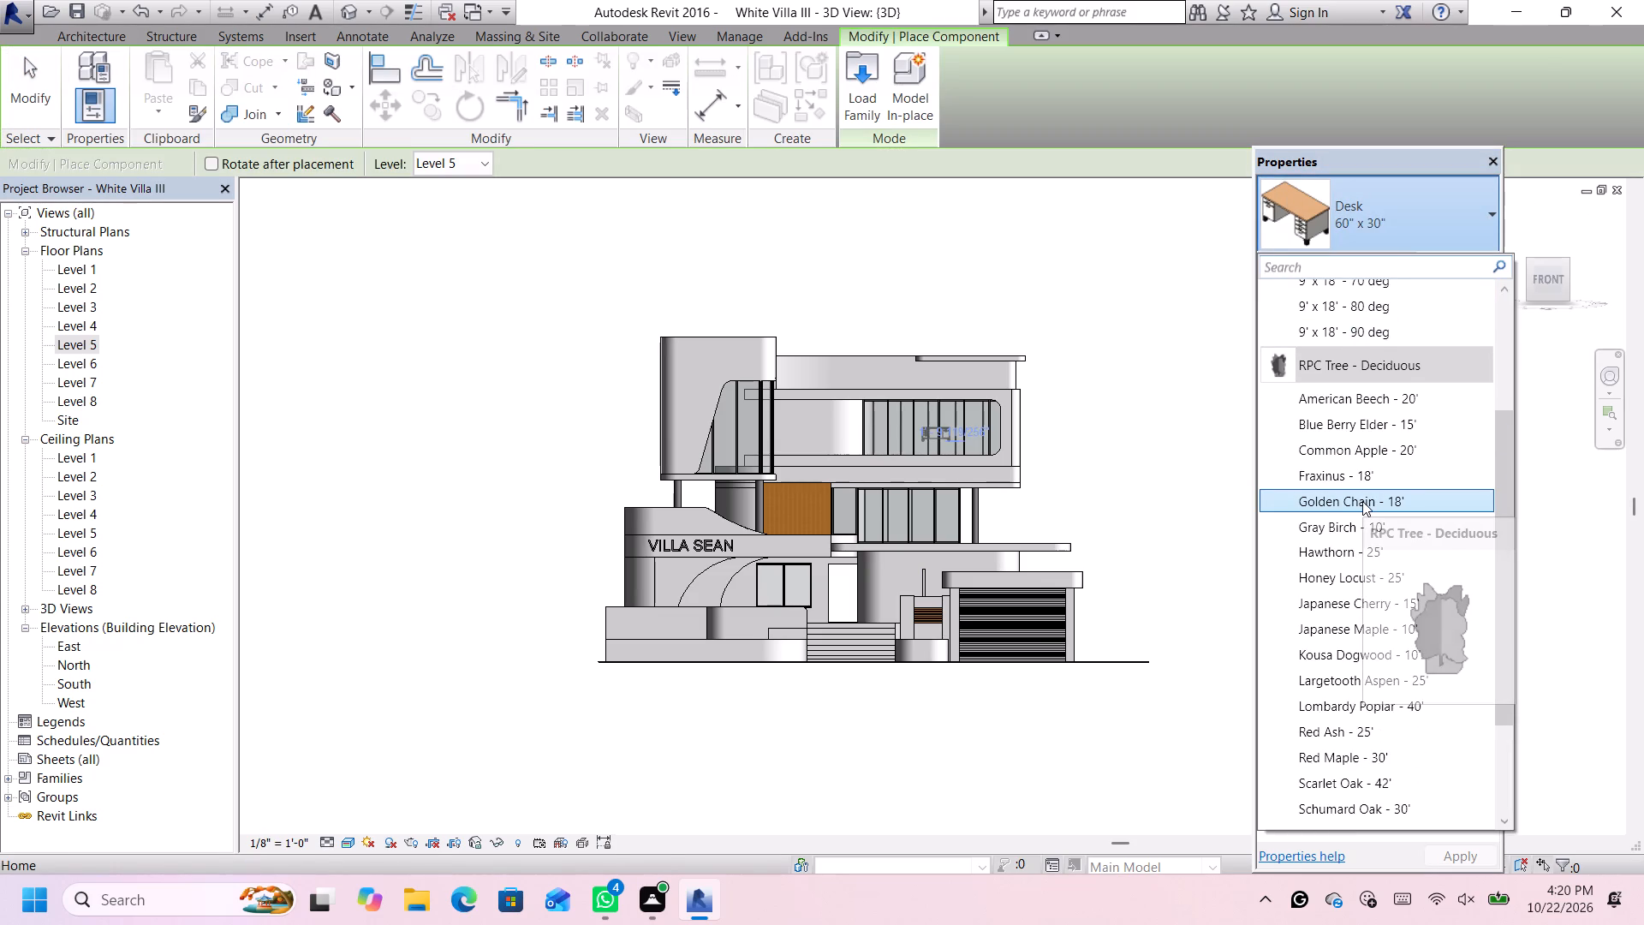
scroll(938, 403, "up", 4)
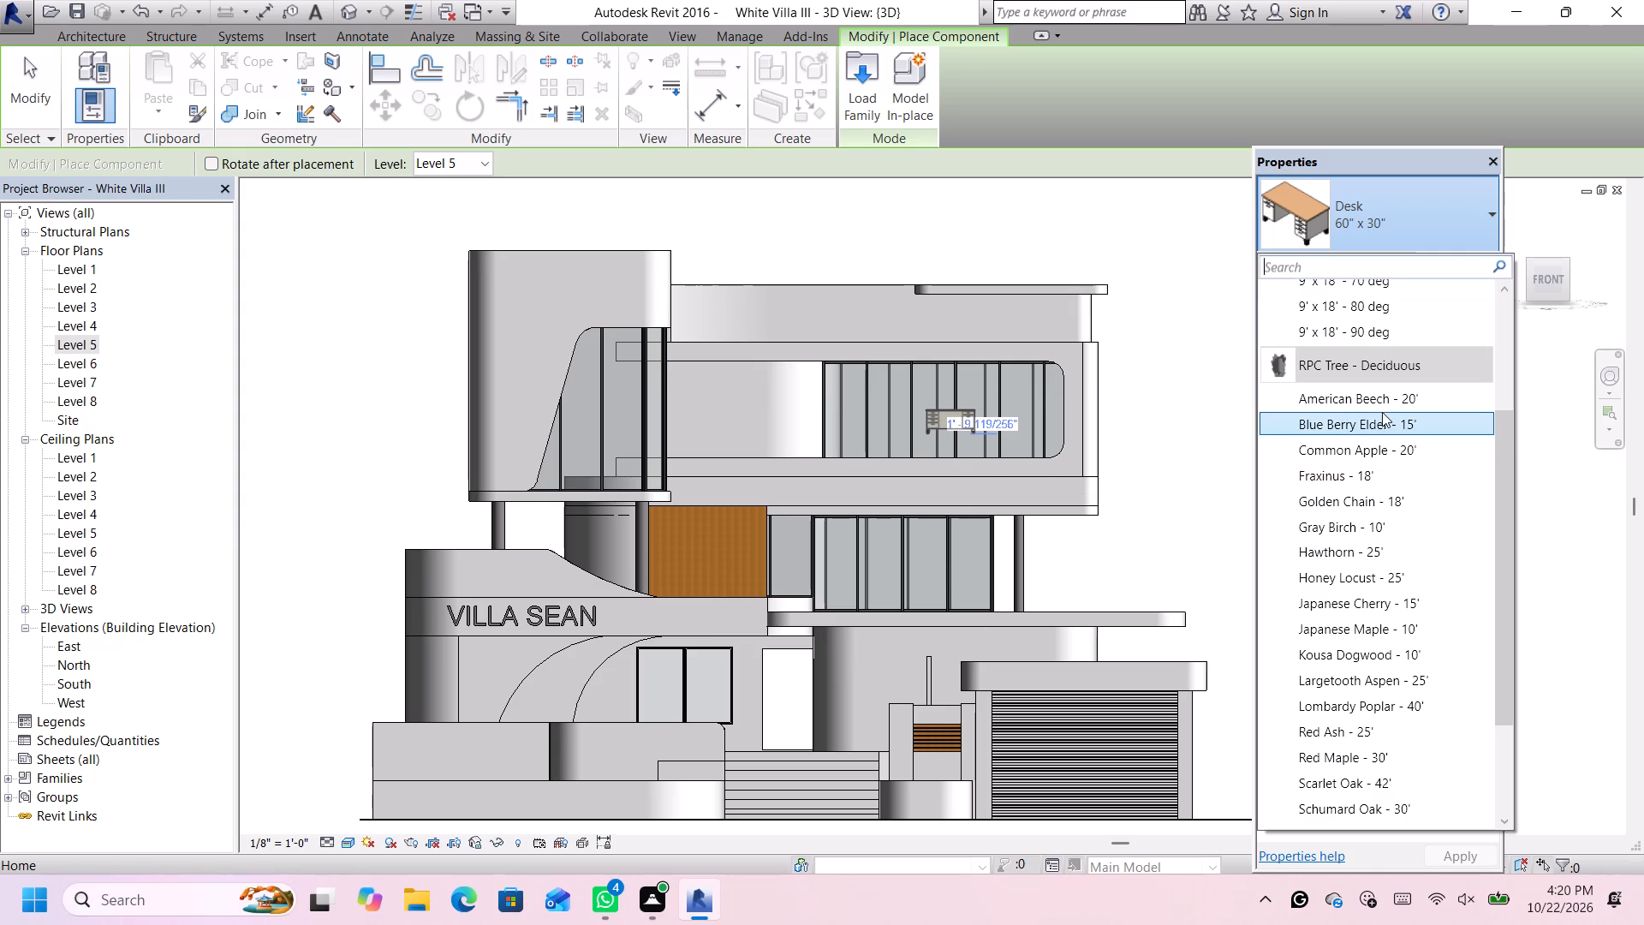
scroll(1384, 409, "down", 5)
scroll(1364, 444, "up", 4)
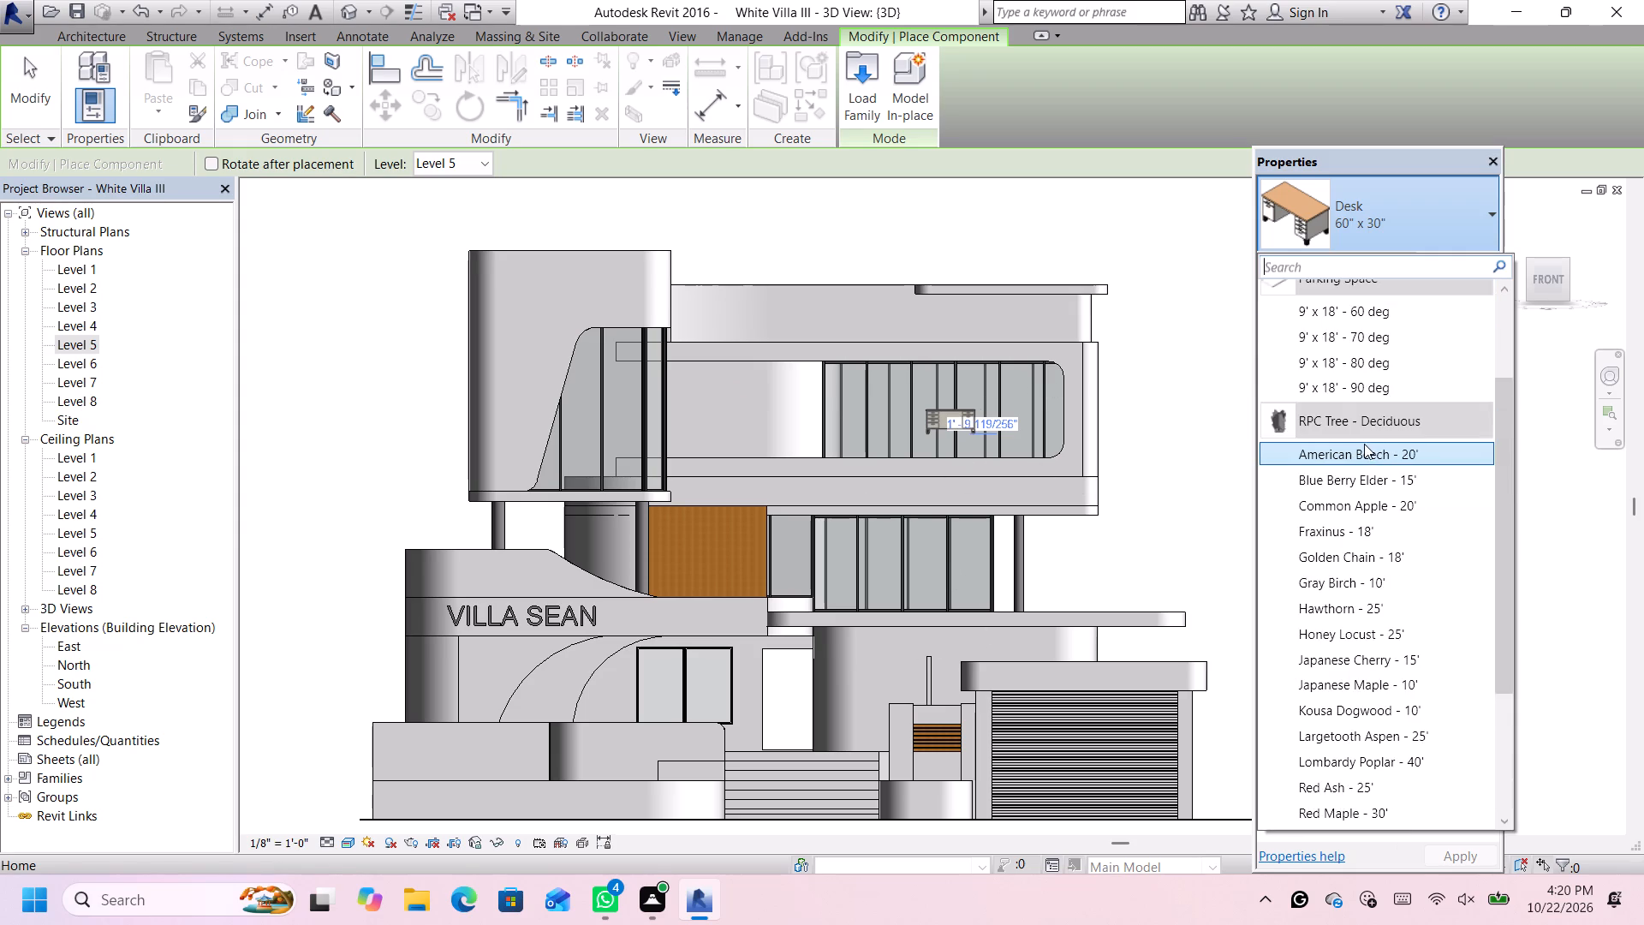
scroll(1364, 440, "up", 5)
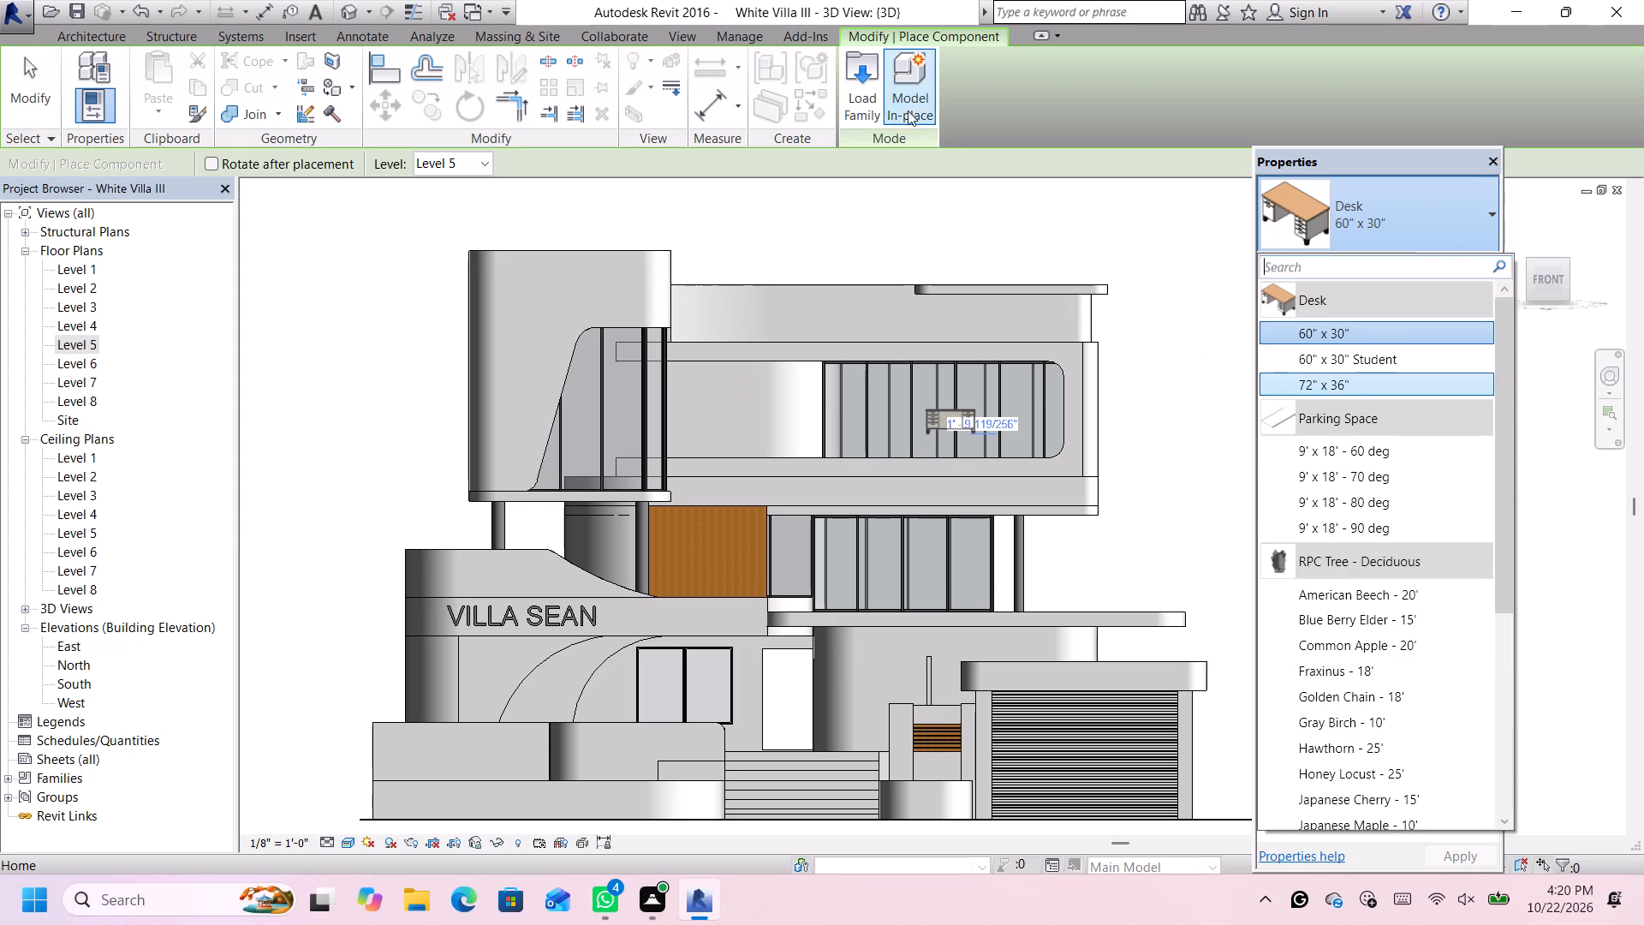
Load the RPC Tree - Conifer family from the US Imperial library's Planting folder.
left_click(873, 103)
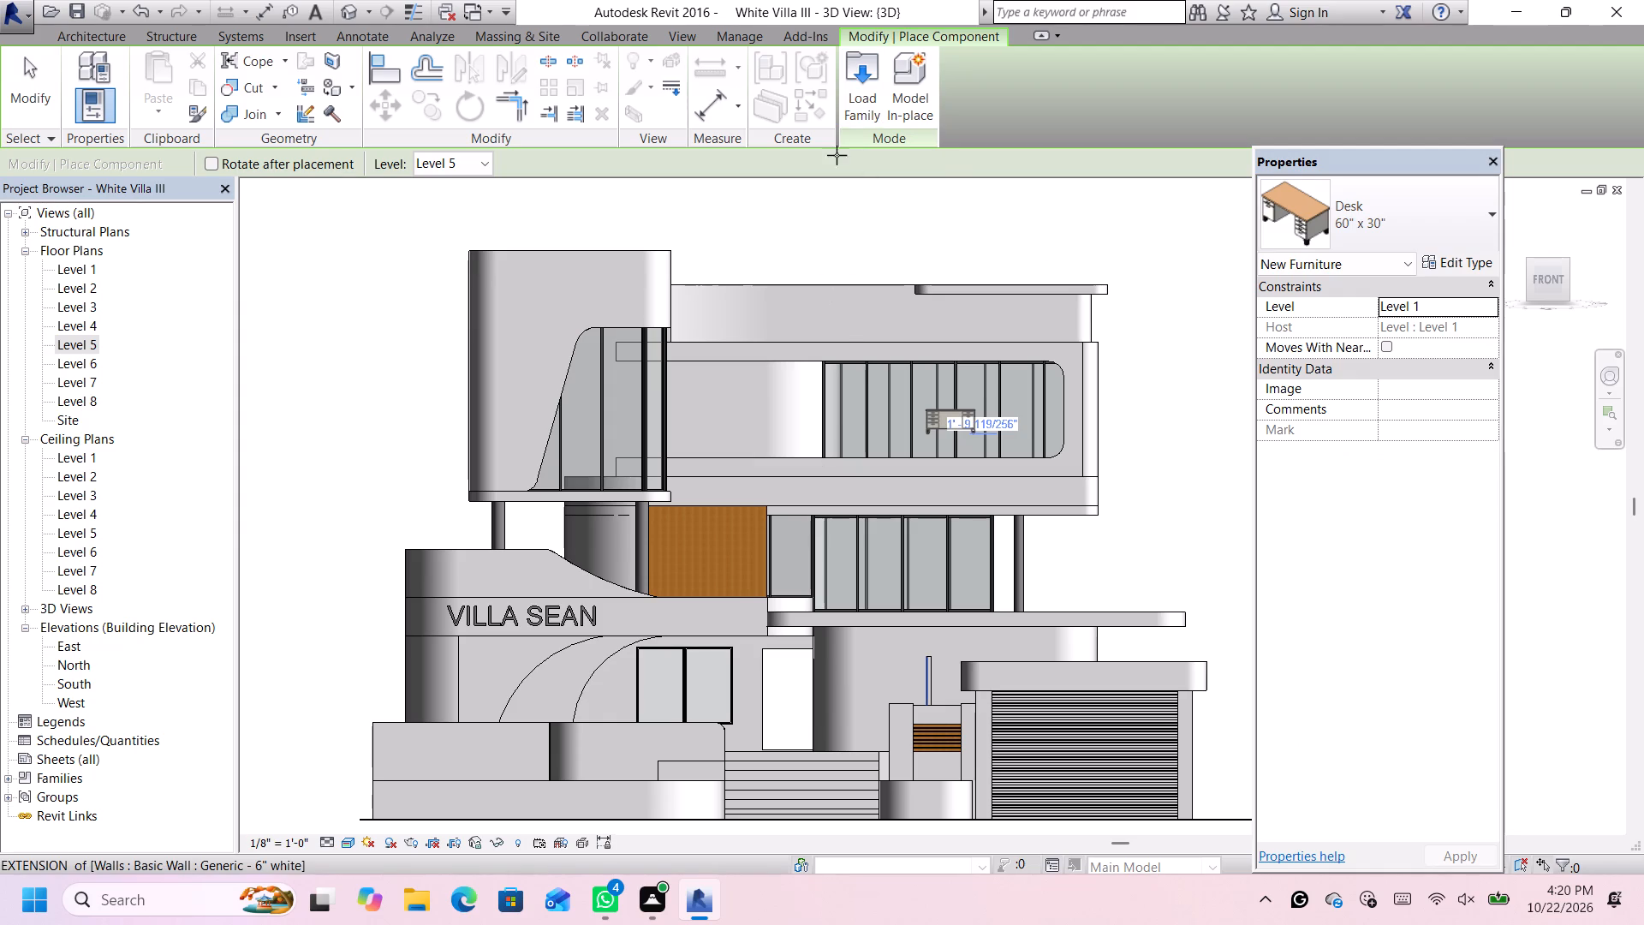
left_click(863, 82)
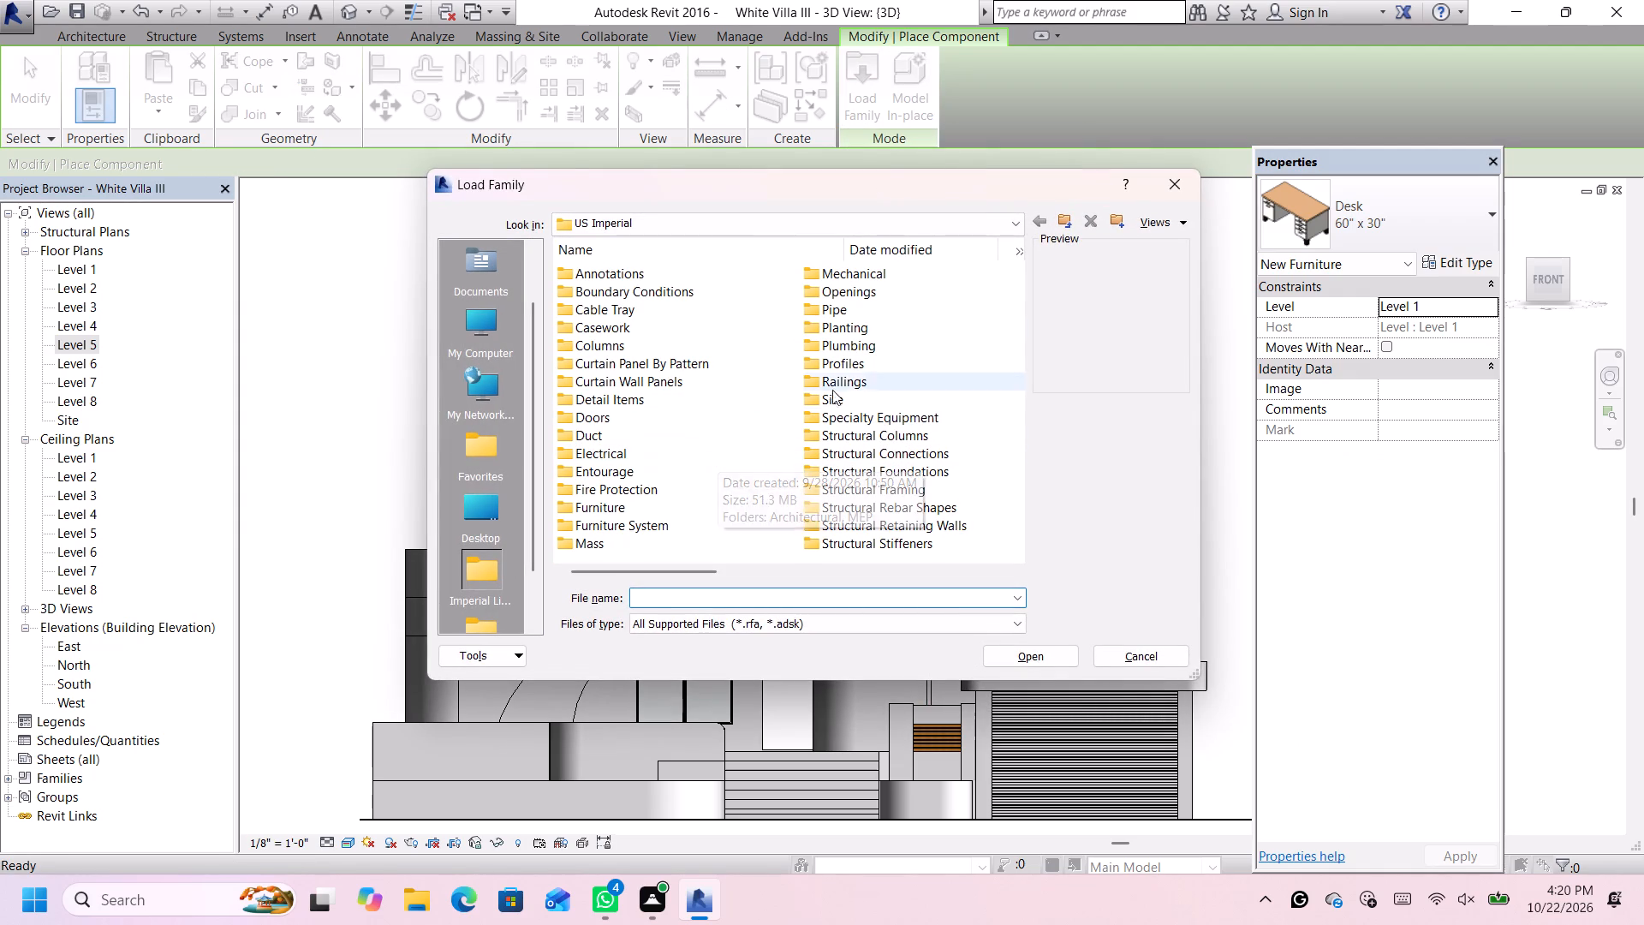
double_click(890, 334)
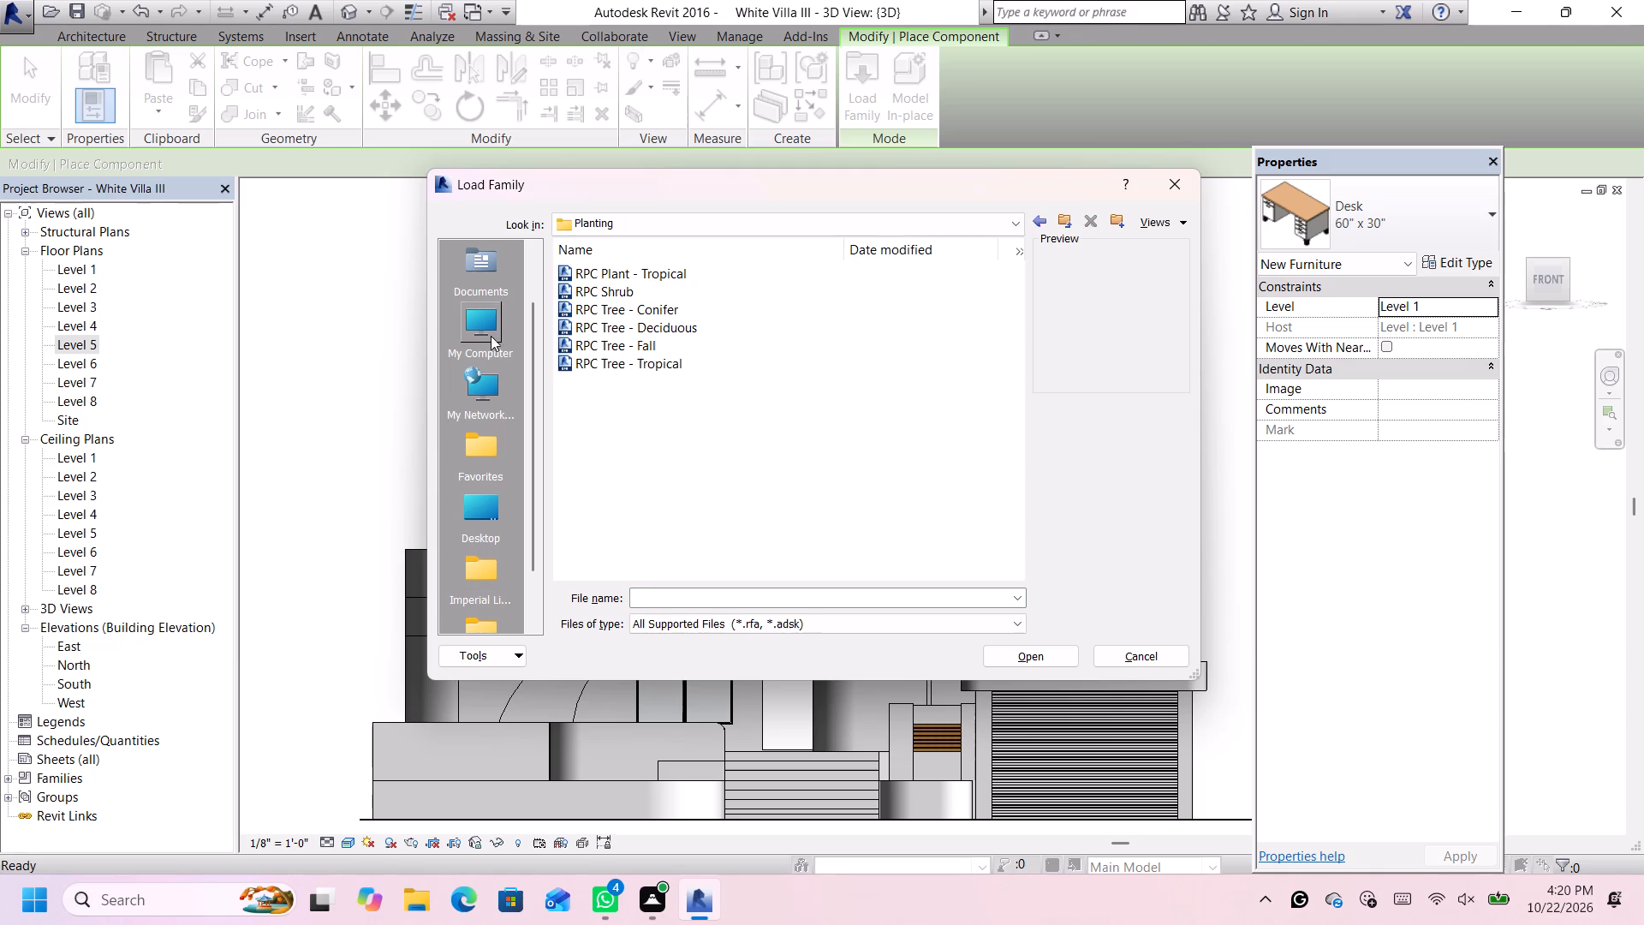
left_click(629, 327)
left_click(627, 345)
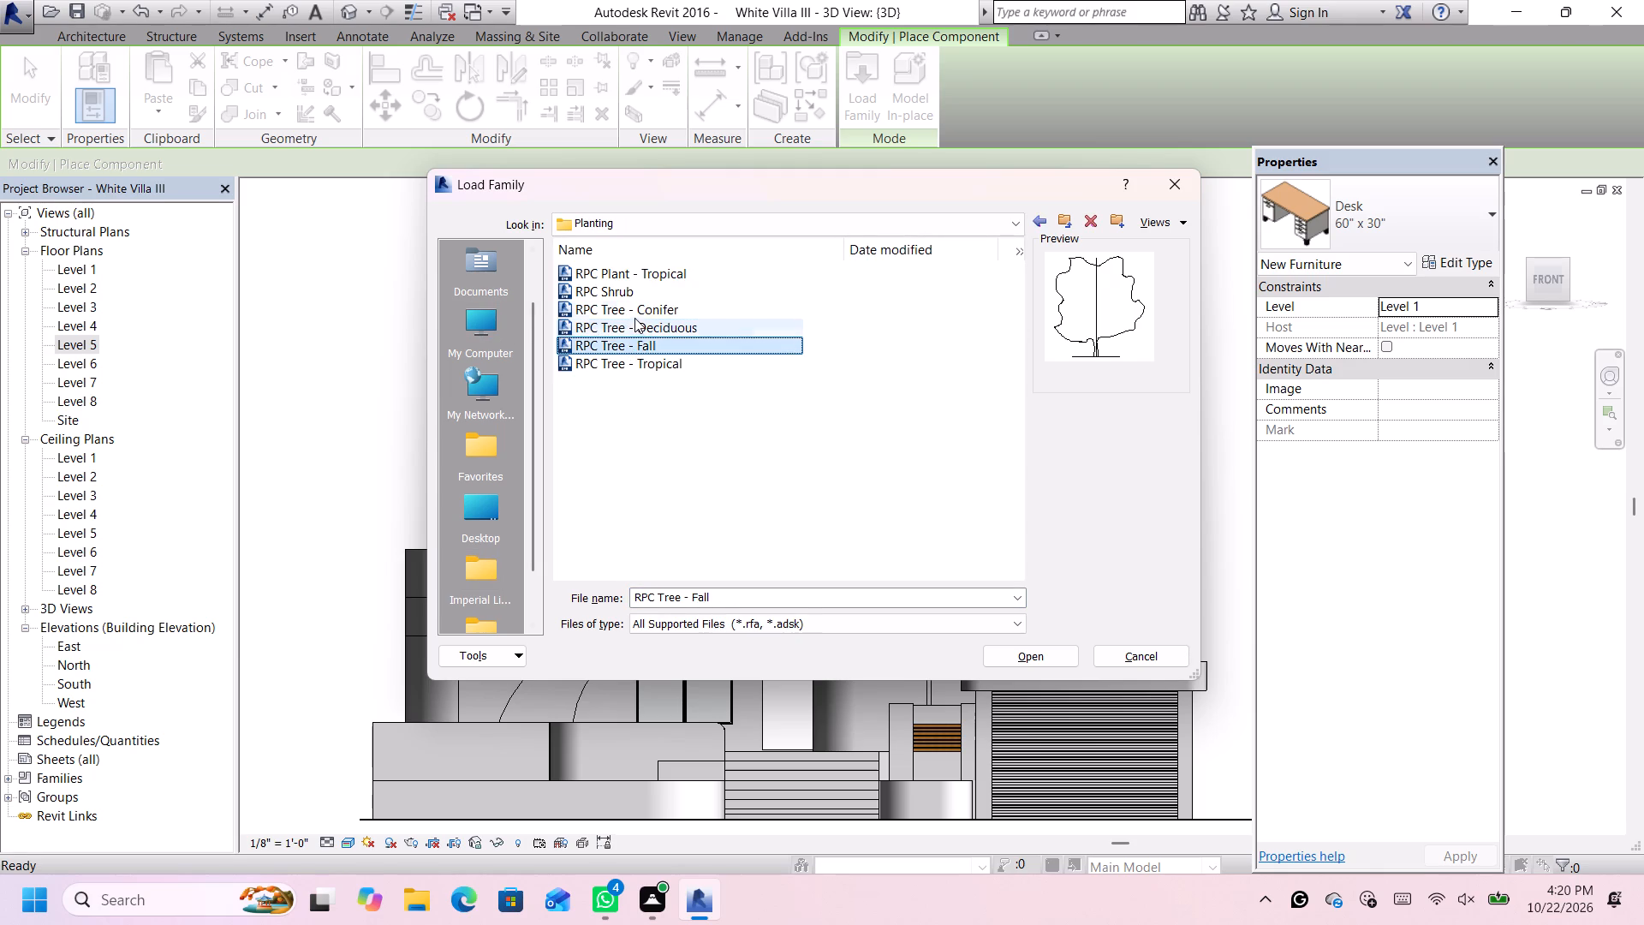
left_click(634, 318)
left_click(630, 341)
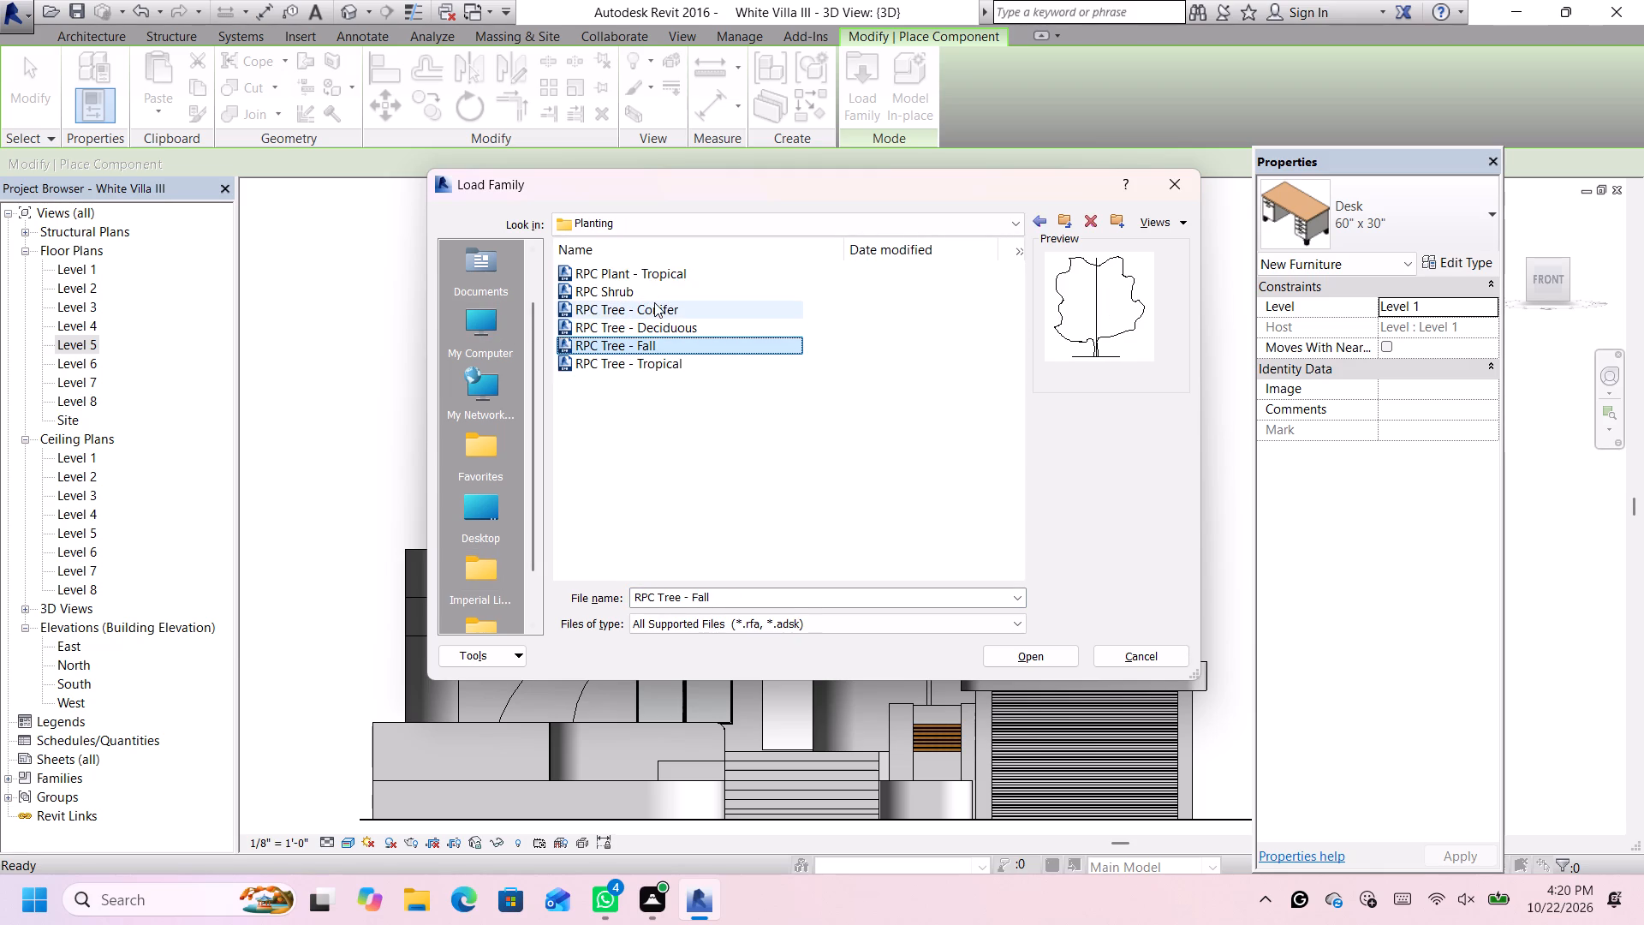
left_click(654, 302)
double_click(652, 312)
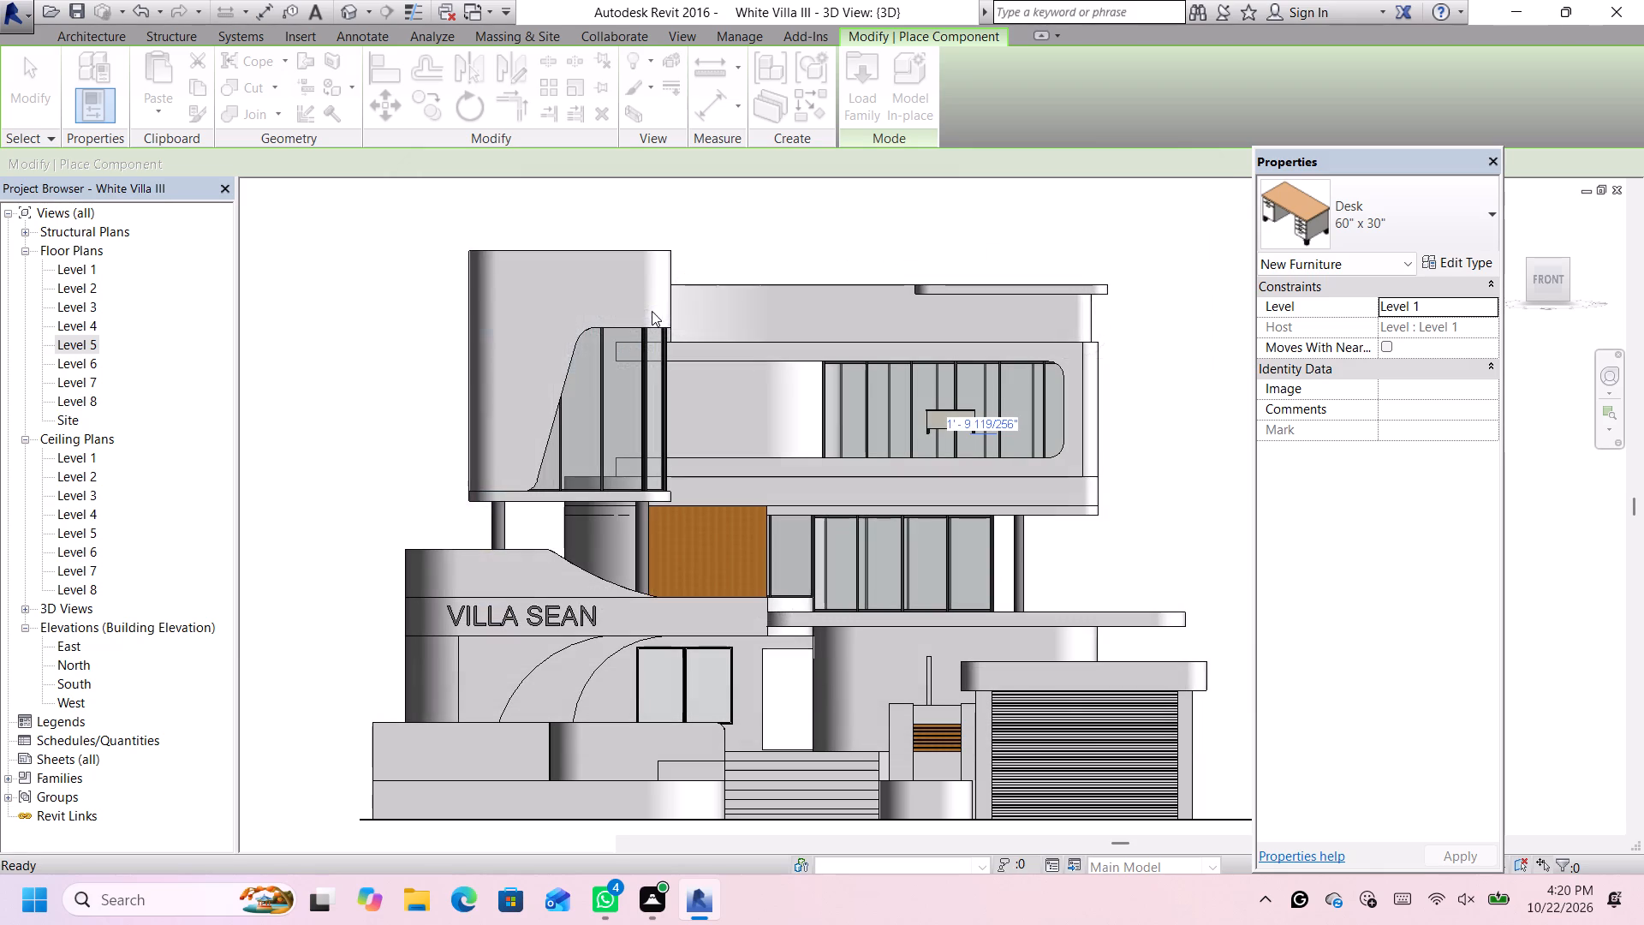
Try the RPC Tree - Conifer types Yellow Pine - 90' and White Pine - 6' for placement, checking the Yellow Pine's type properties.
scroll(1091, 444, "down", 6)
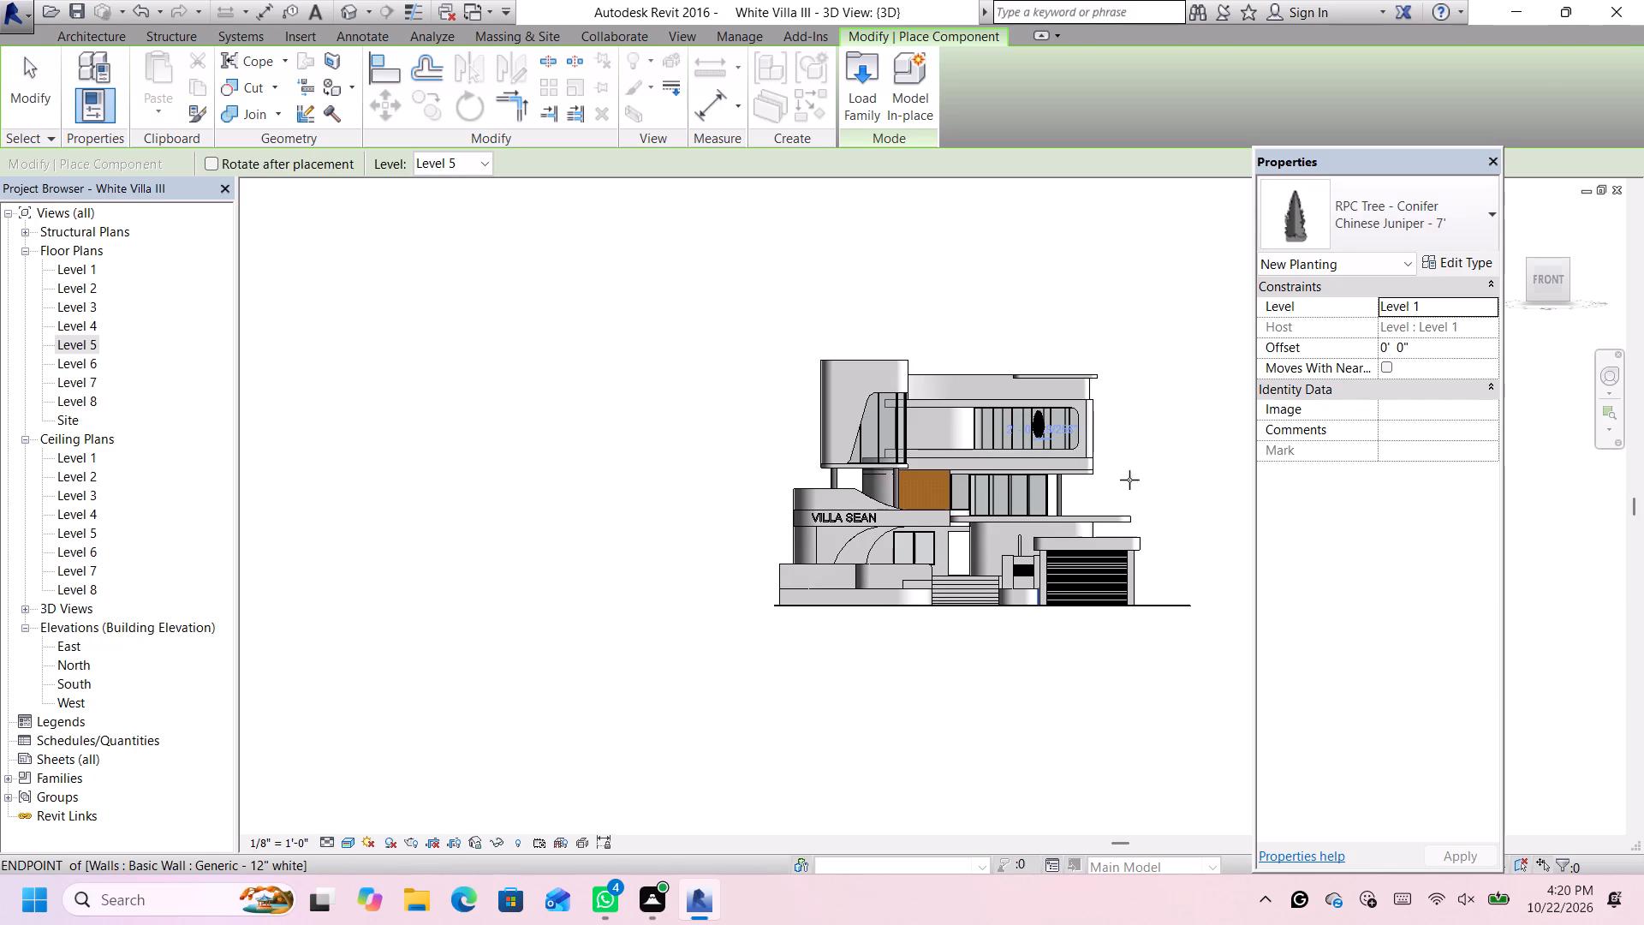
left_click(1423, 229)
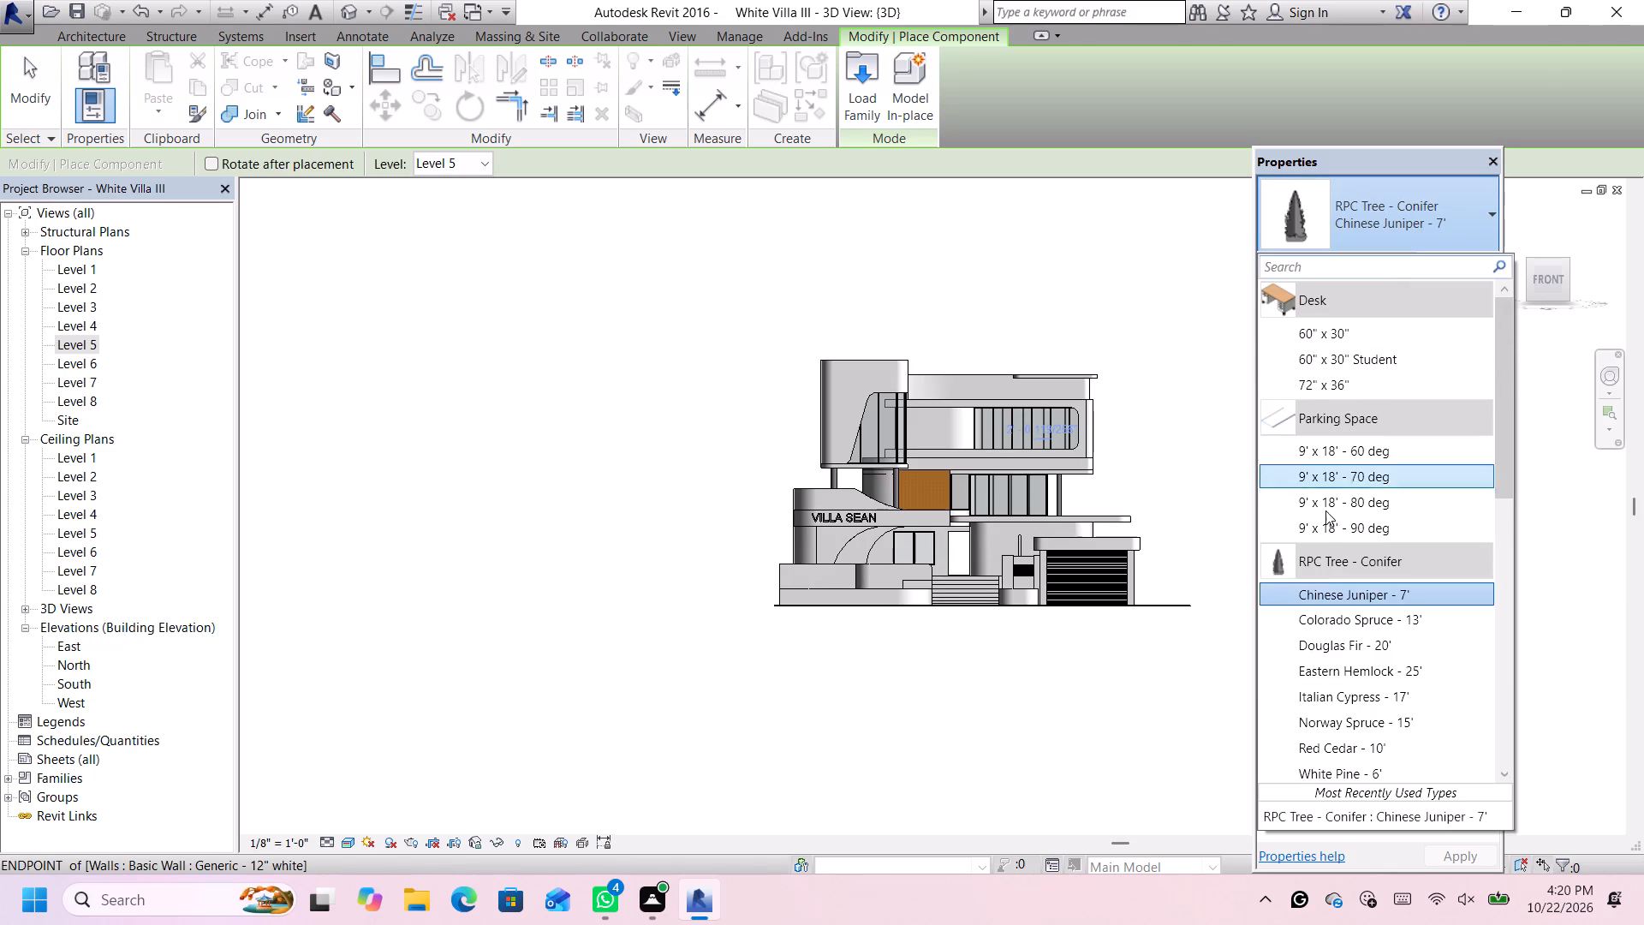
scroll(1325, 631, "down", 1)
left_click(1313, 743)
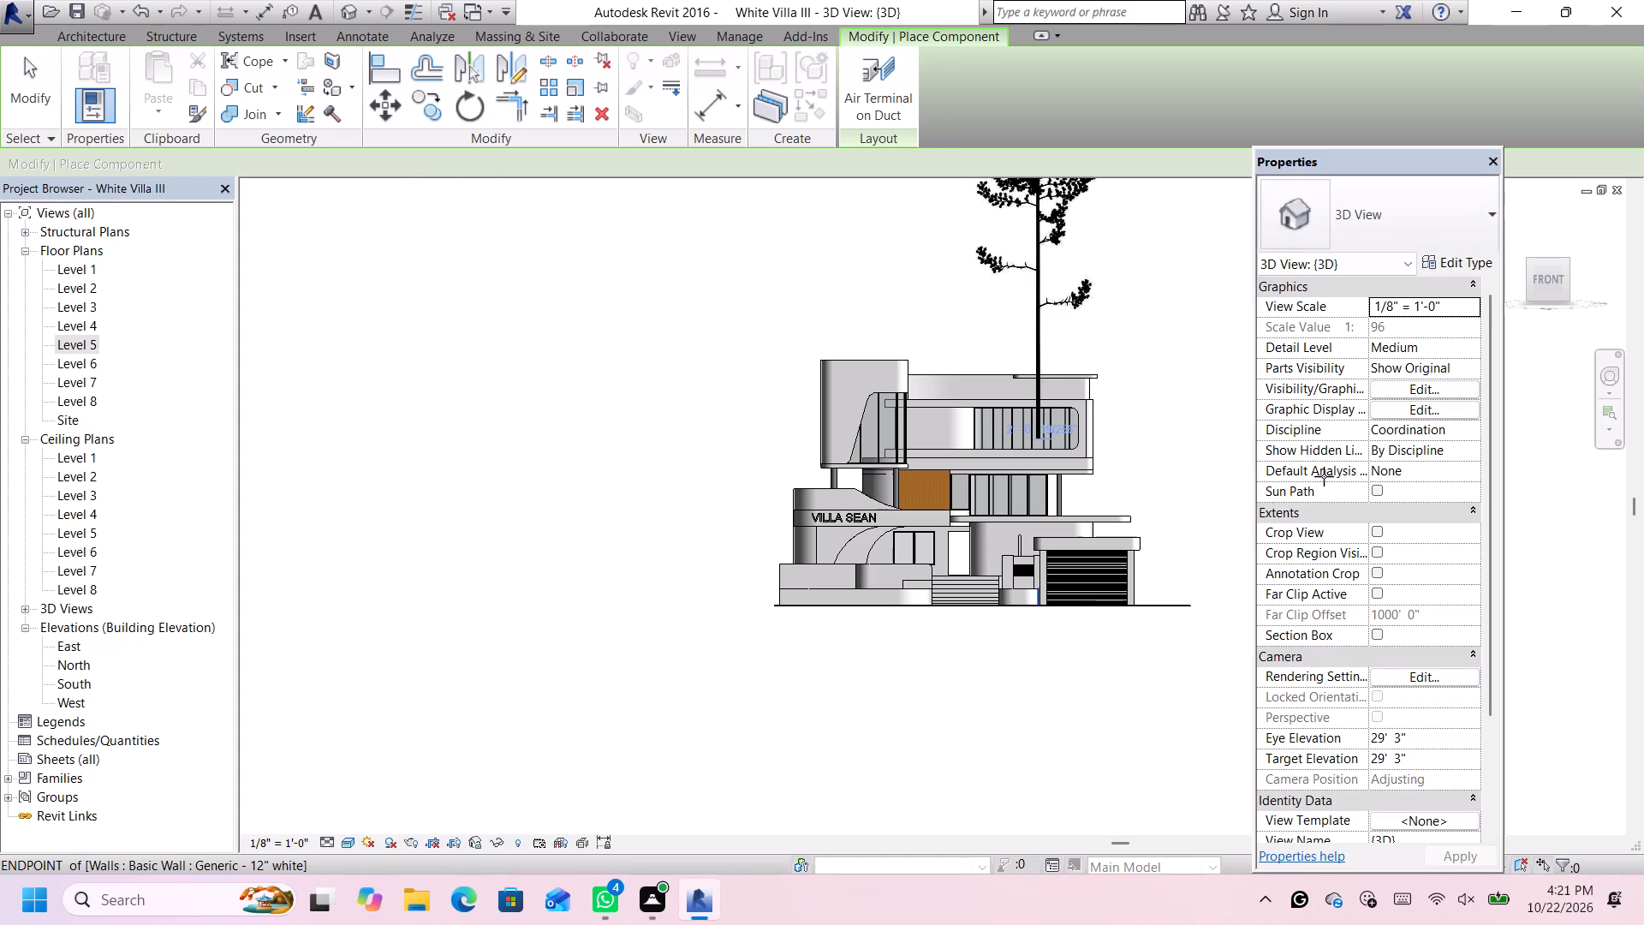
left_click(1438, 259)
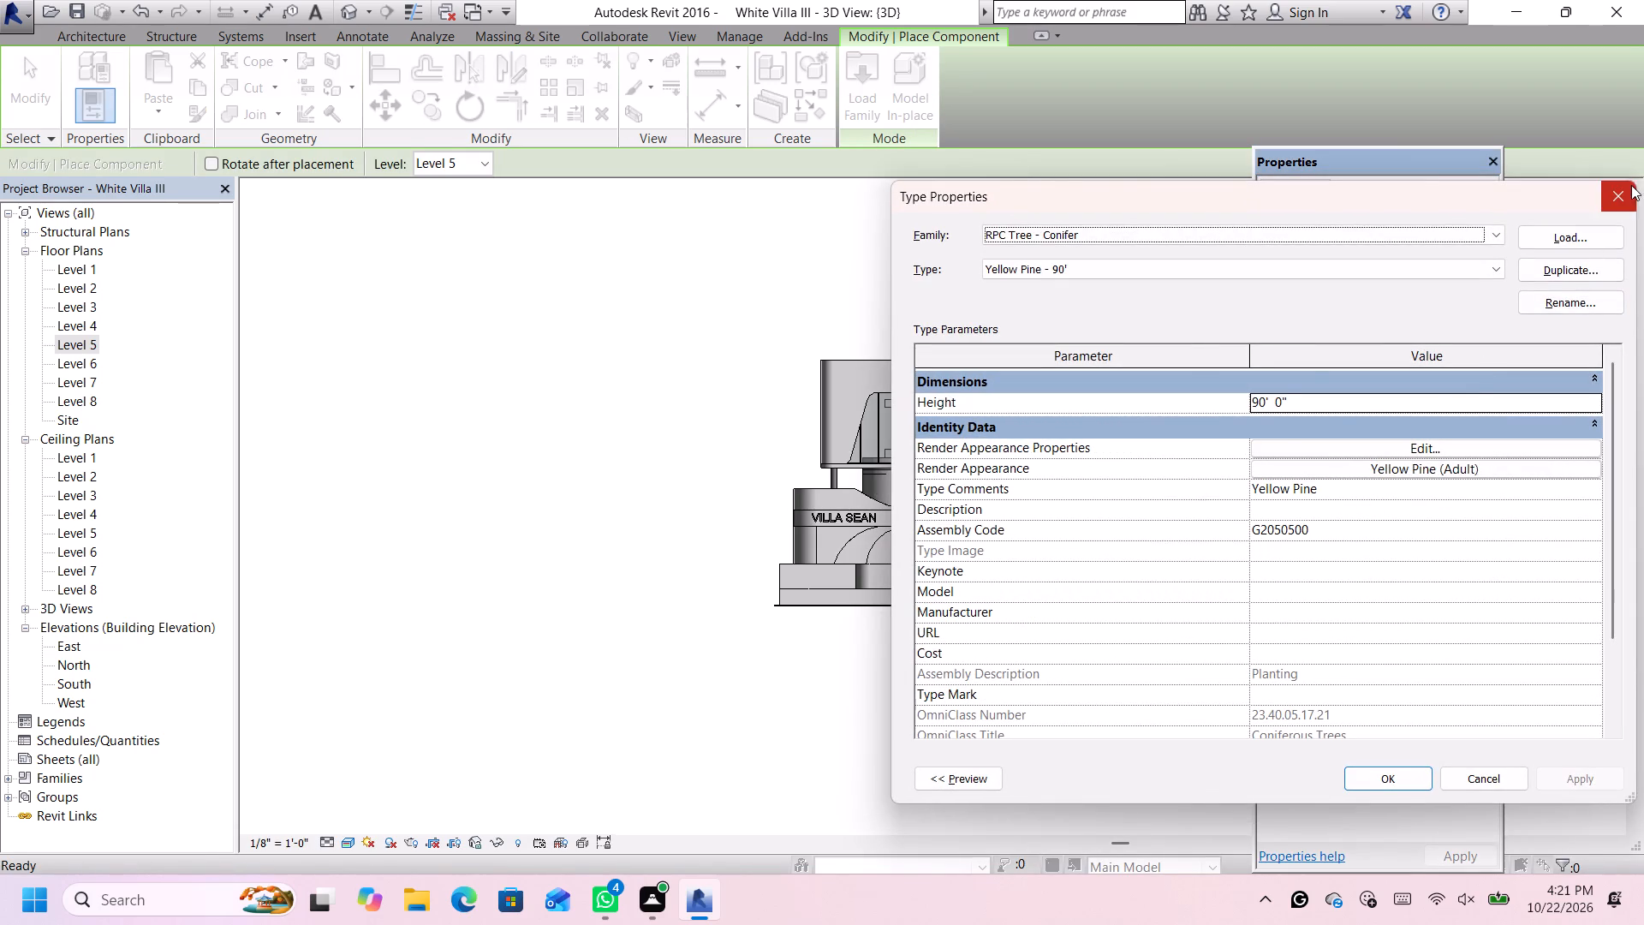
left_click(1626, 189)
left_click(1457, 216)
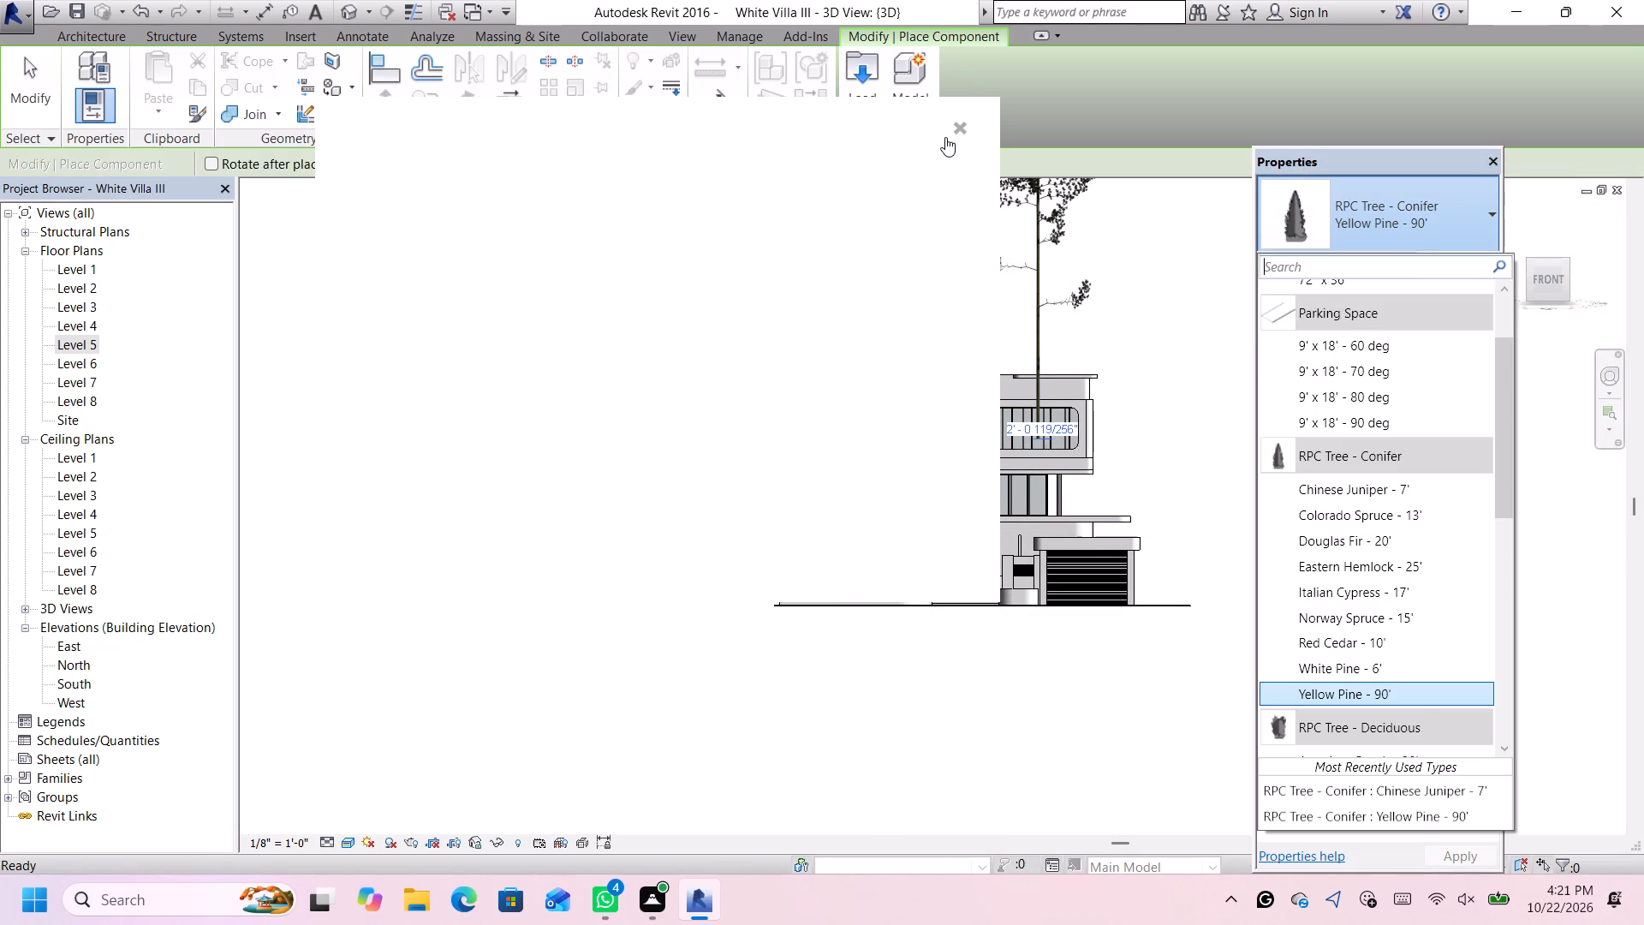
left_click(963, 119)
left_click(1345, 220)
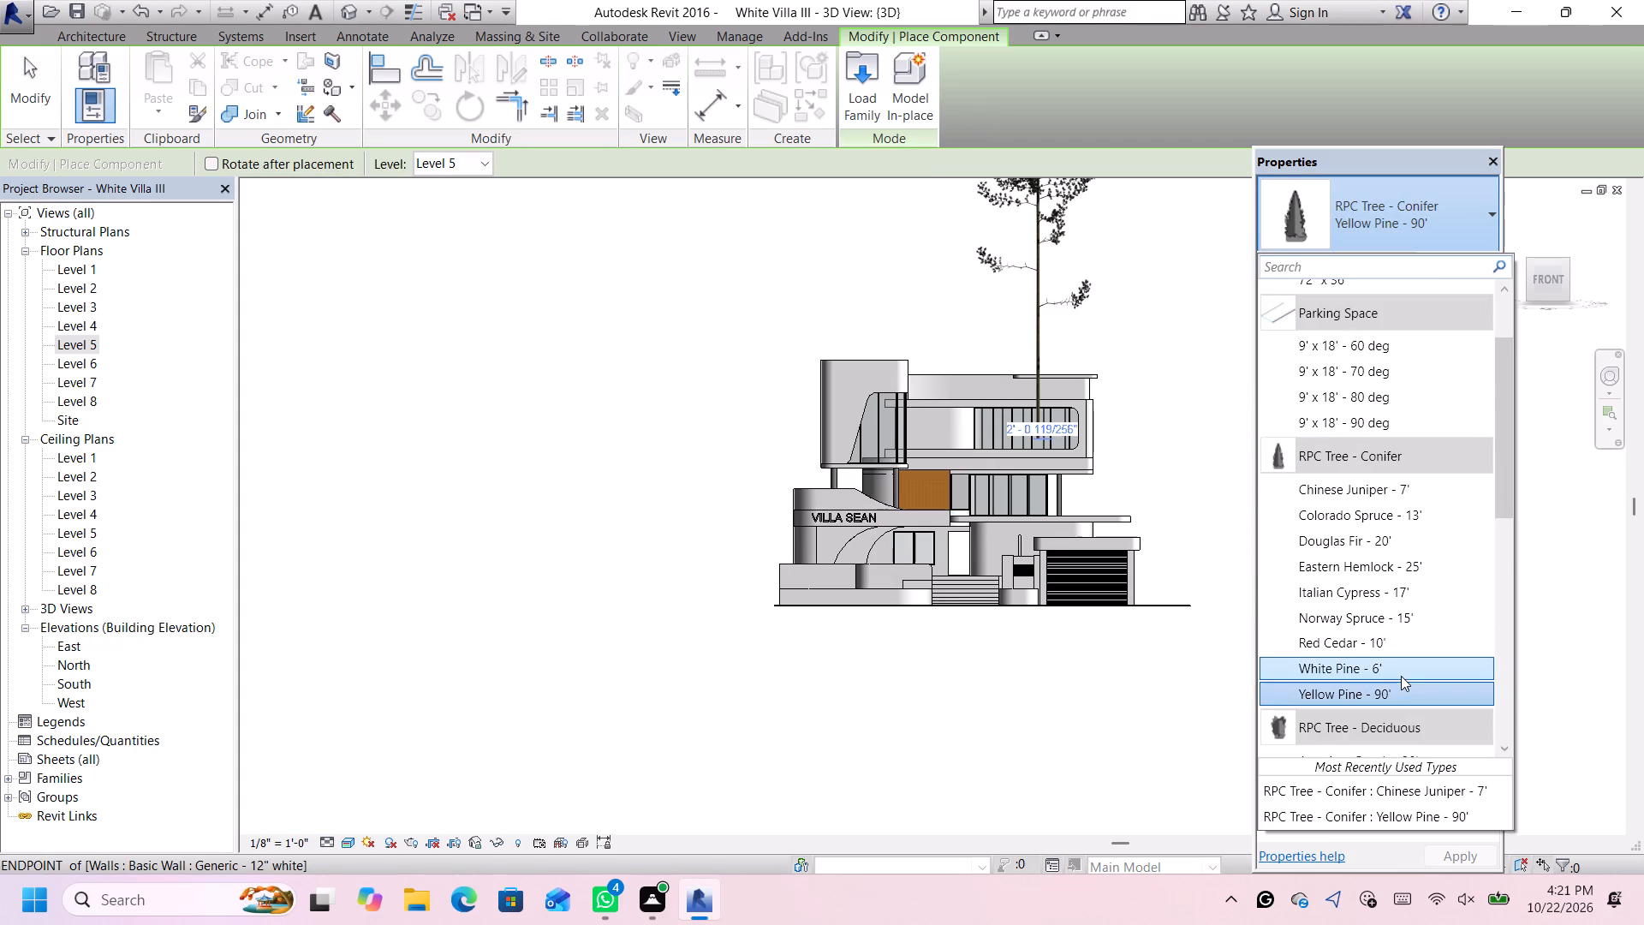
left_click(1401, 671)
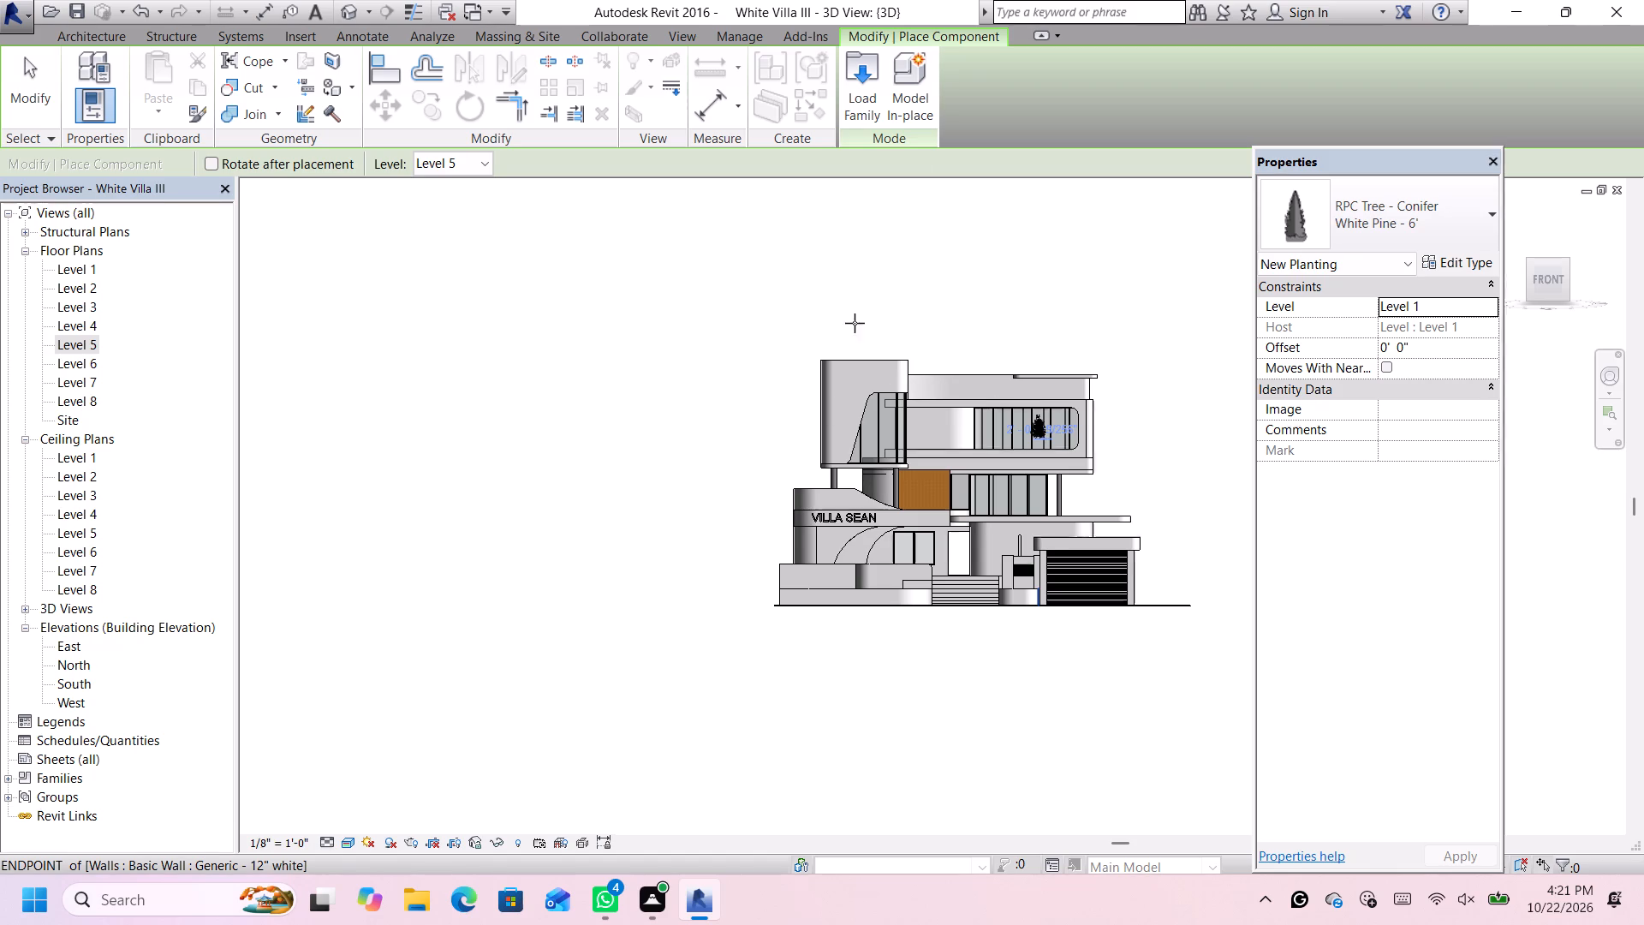
Load the RPC Tree - Tropical family from the Planting folder and leave component placement without placing a tree.
left_click(861, 83)
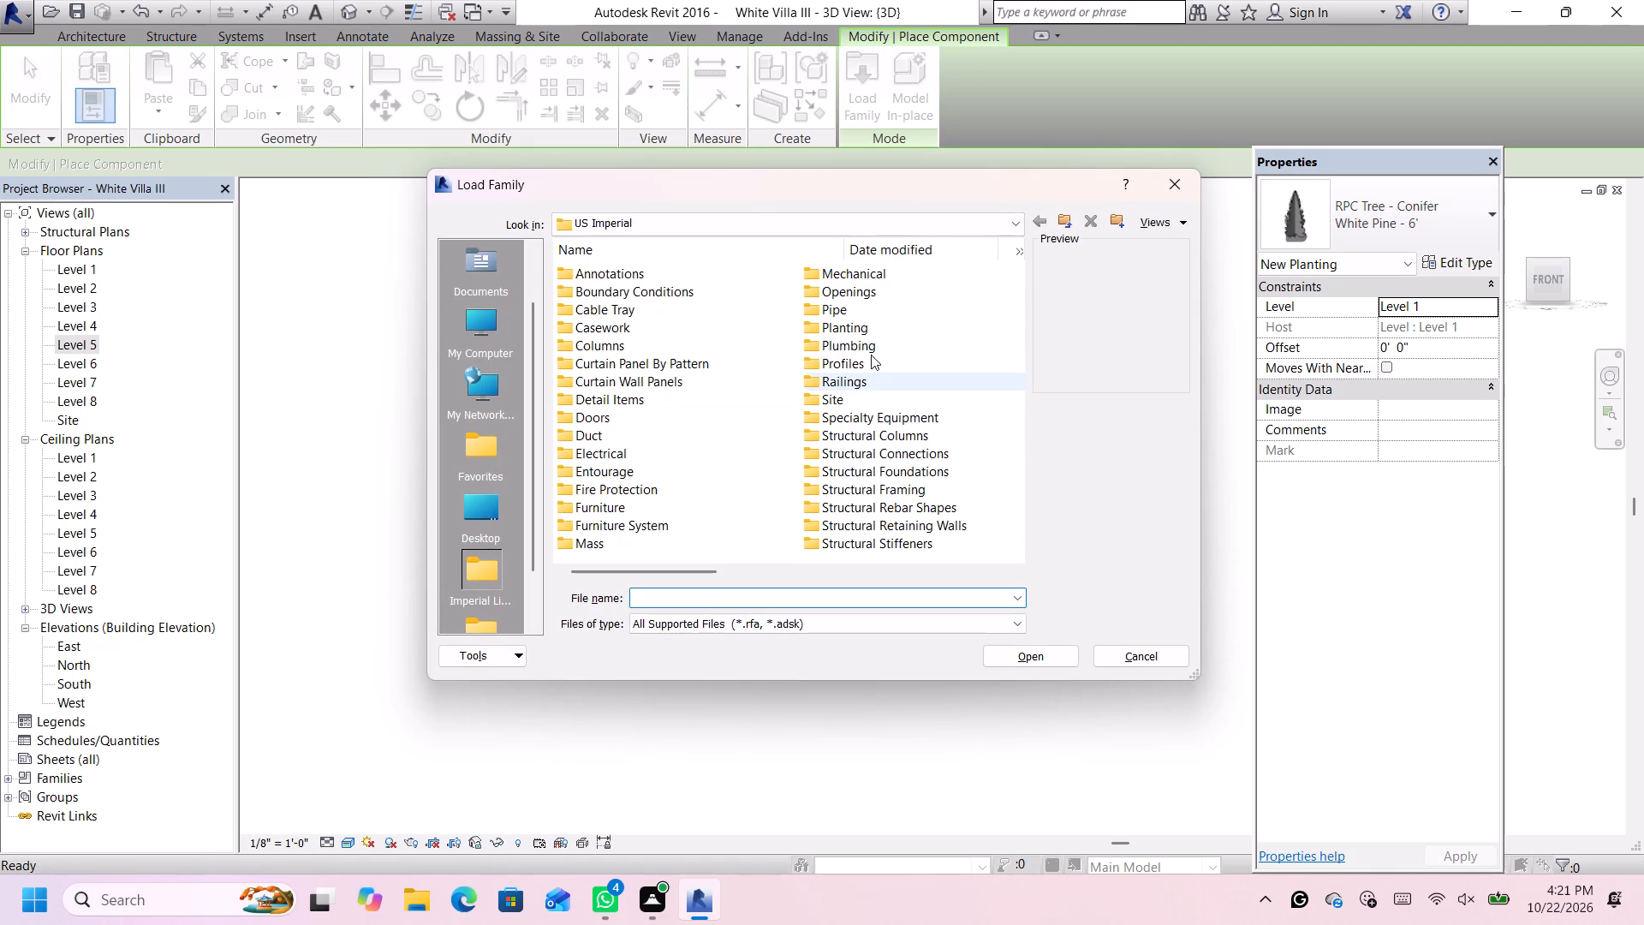
double_click(886, 326)
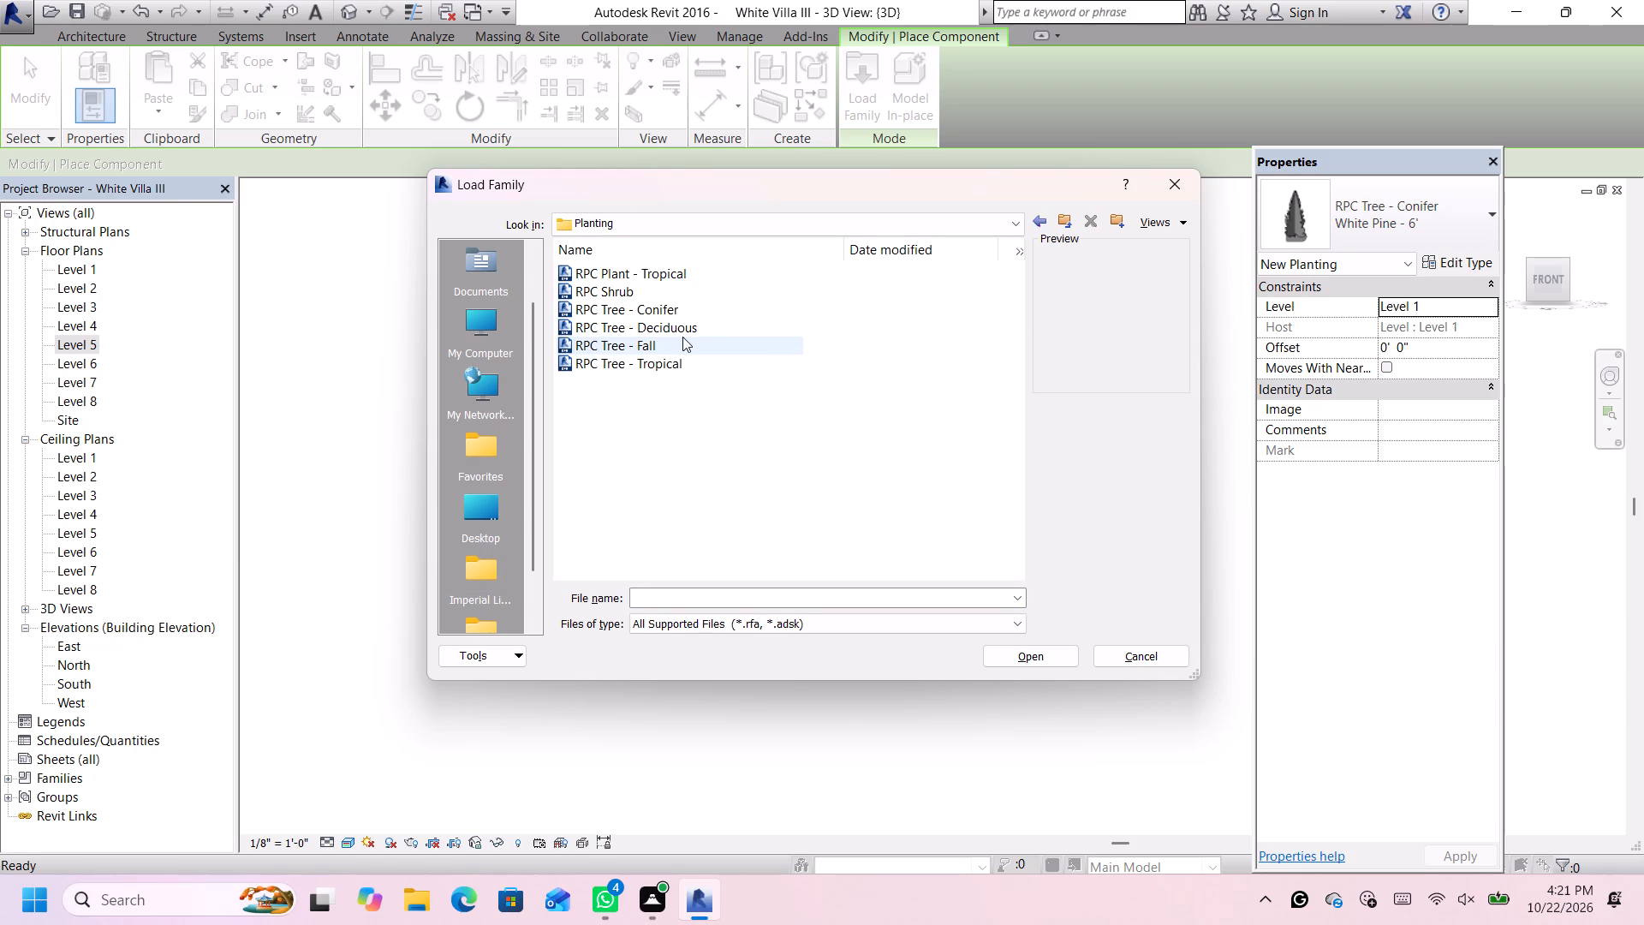
left_click(682, 337)
left_click(675, 355)
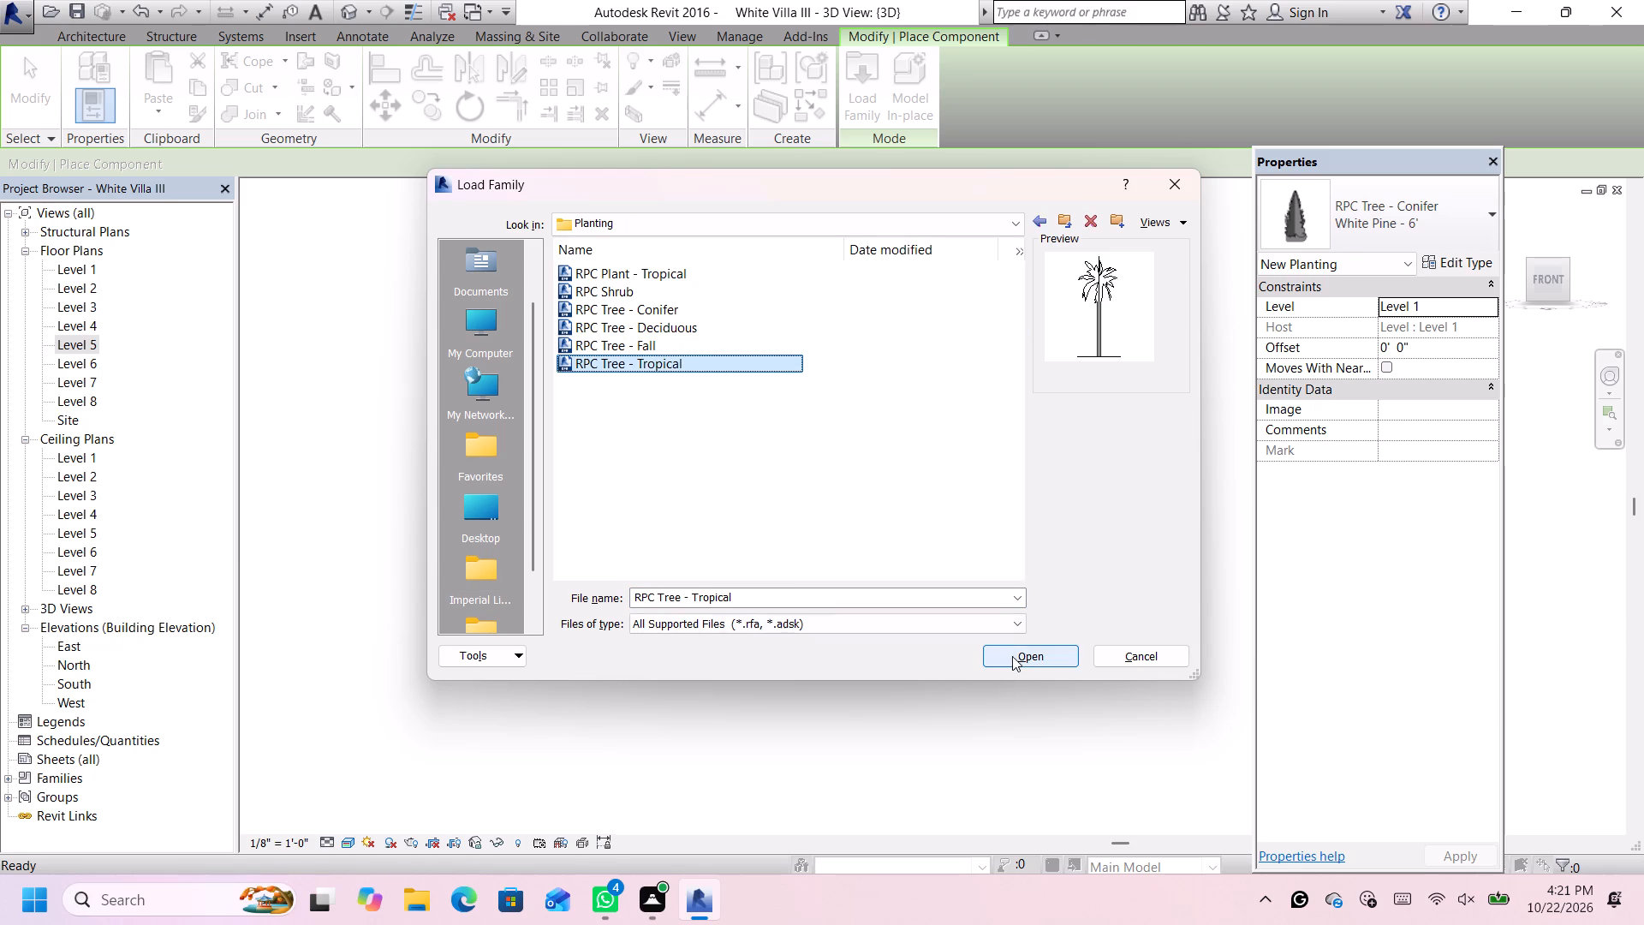
left_click(1012, 656)
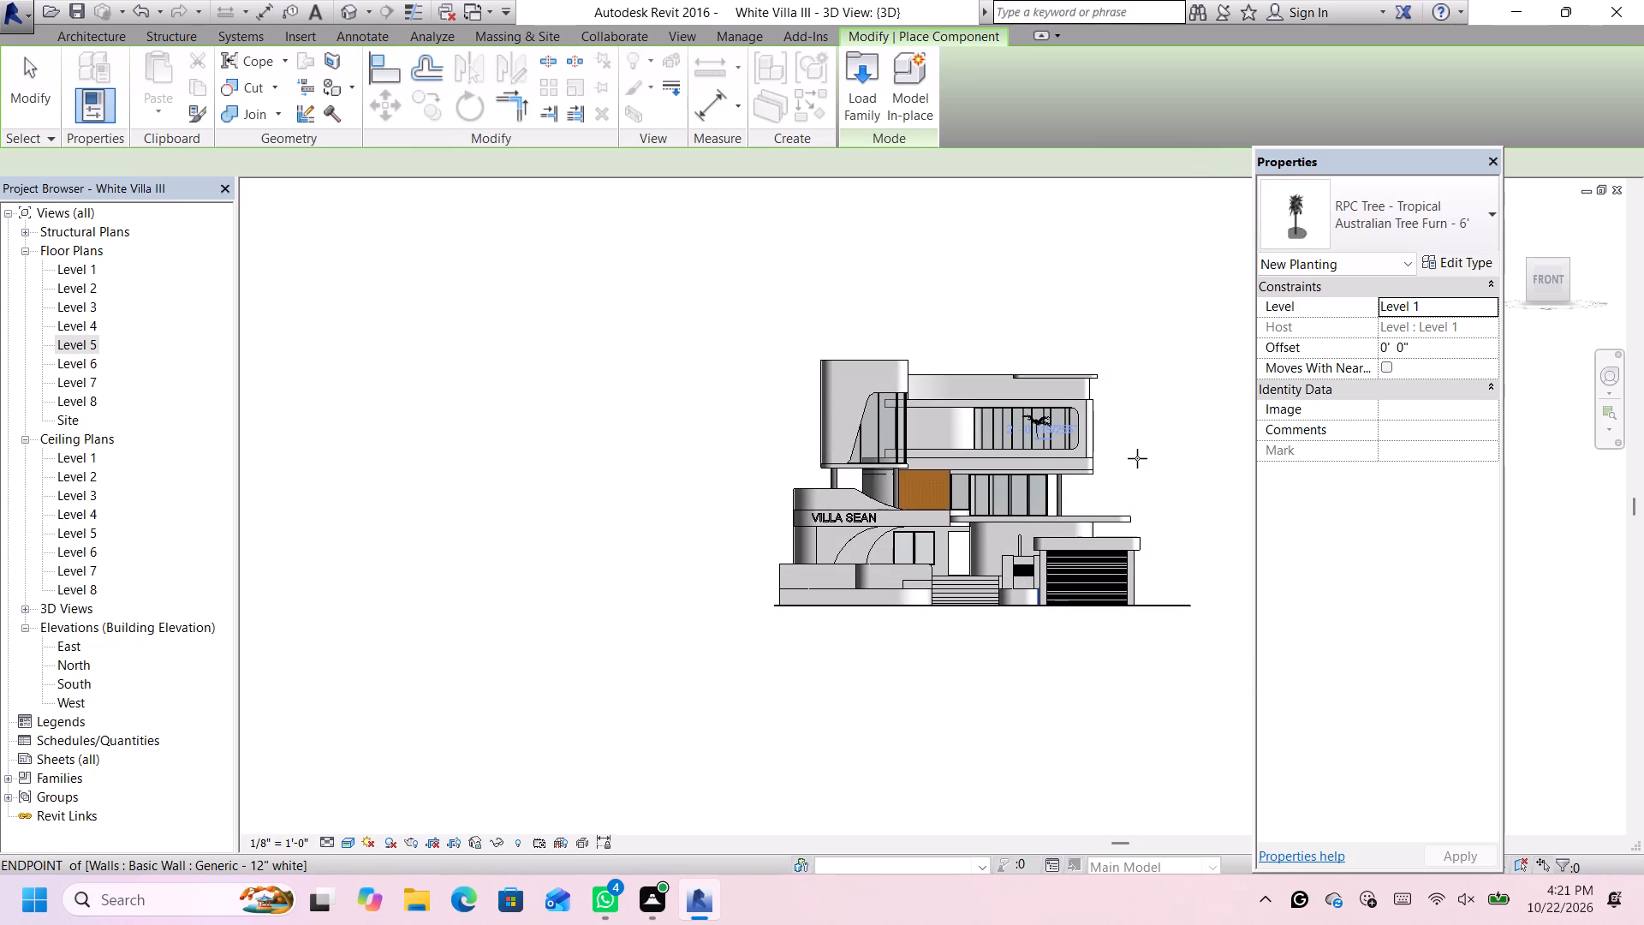
scroll(1111, 482, "up", 3)
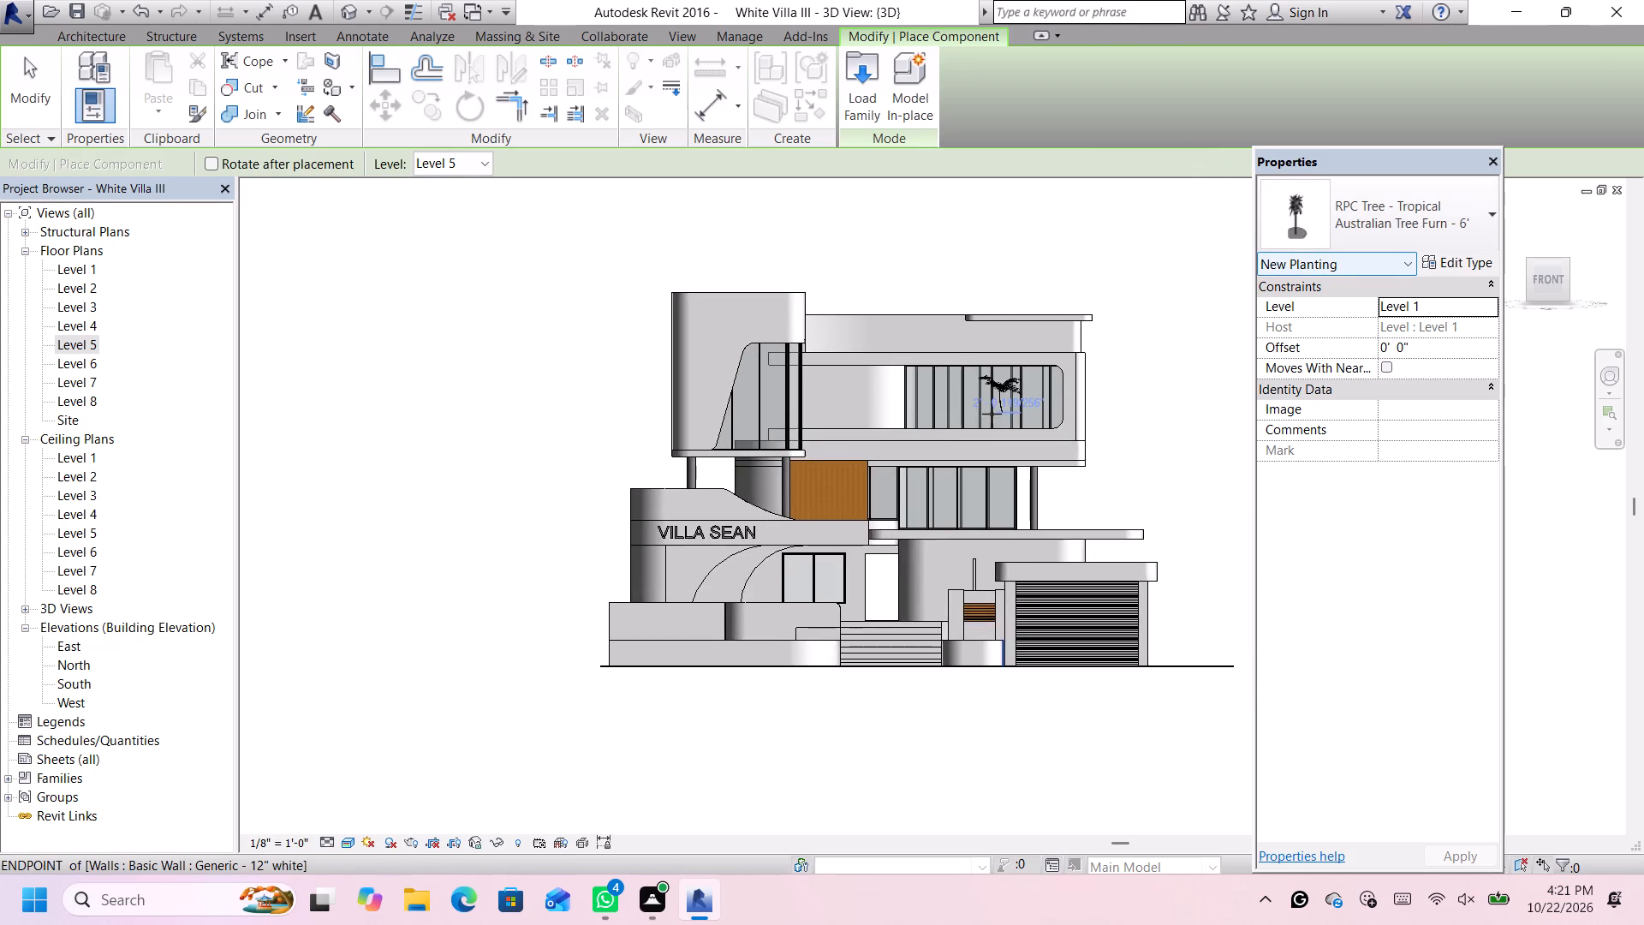
scroll(993, 414, "up", 4)
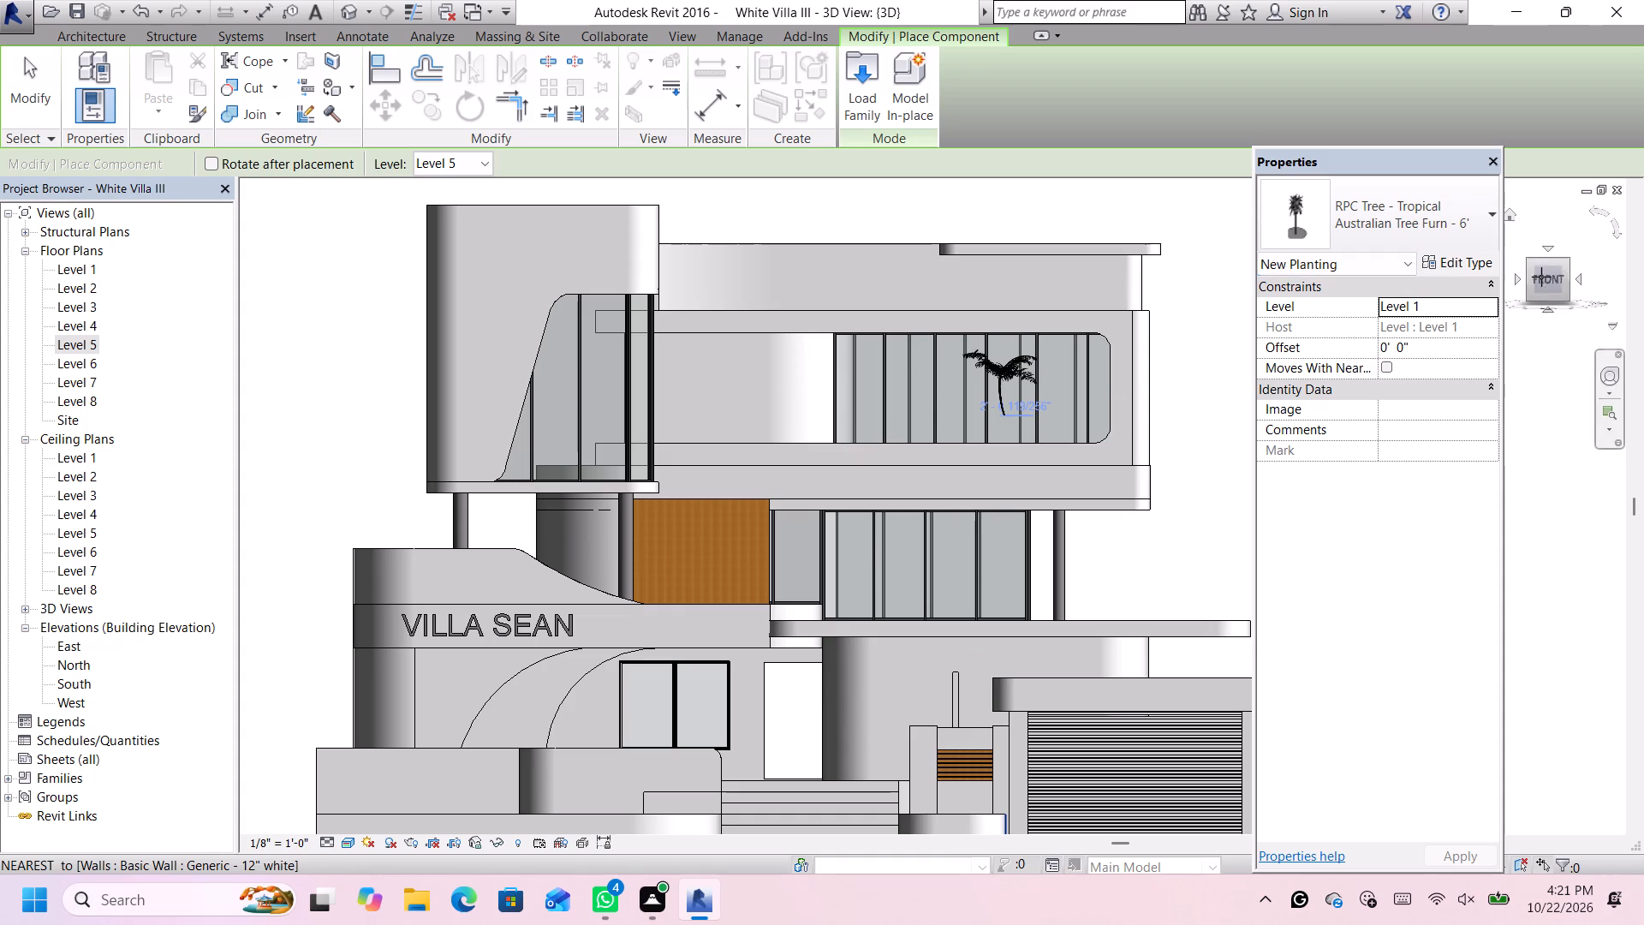
scroll(920, 463, "down", 5)
scroll(1079, 335, "up", 1)
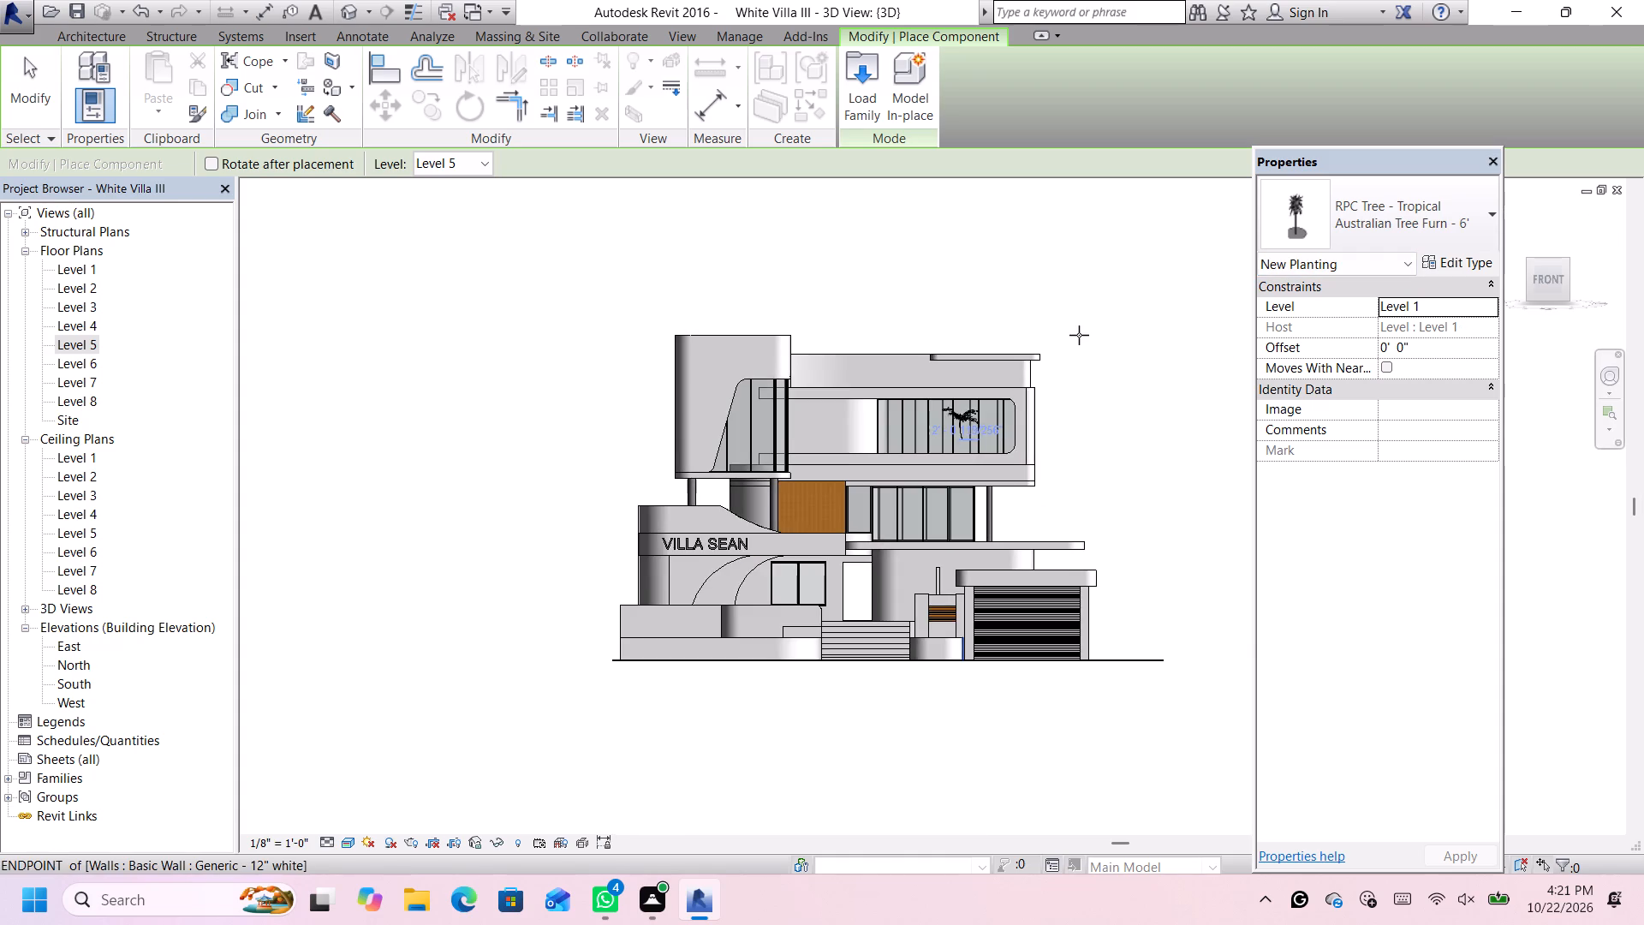
scroll(1079, 335, "up", 3)
scroll(819, 559, "down", 7)
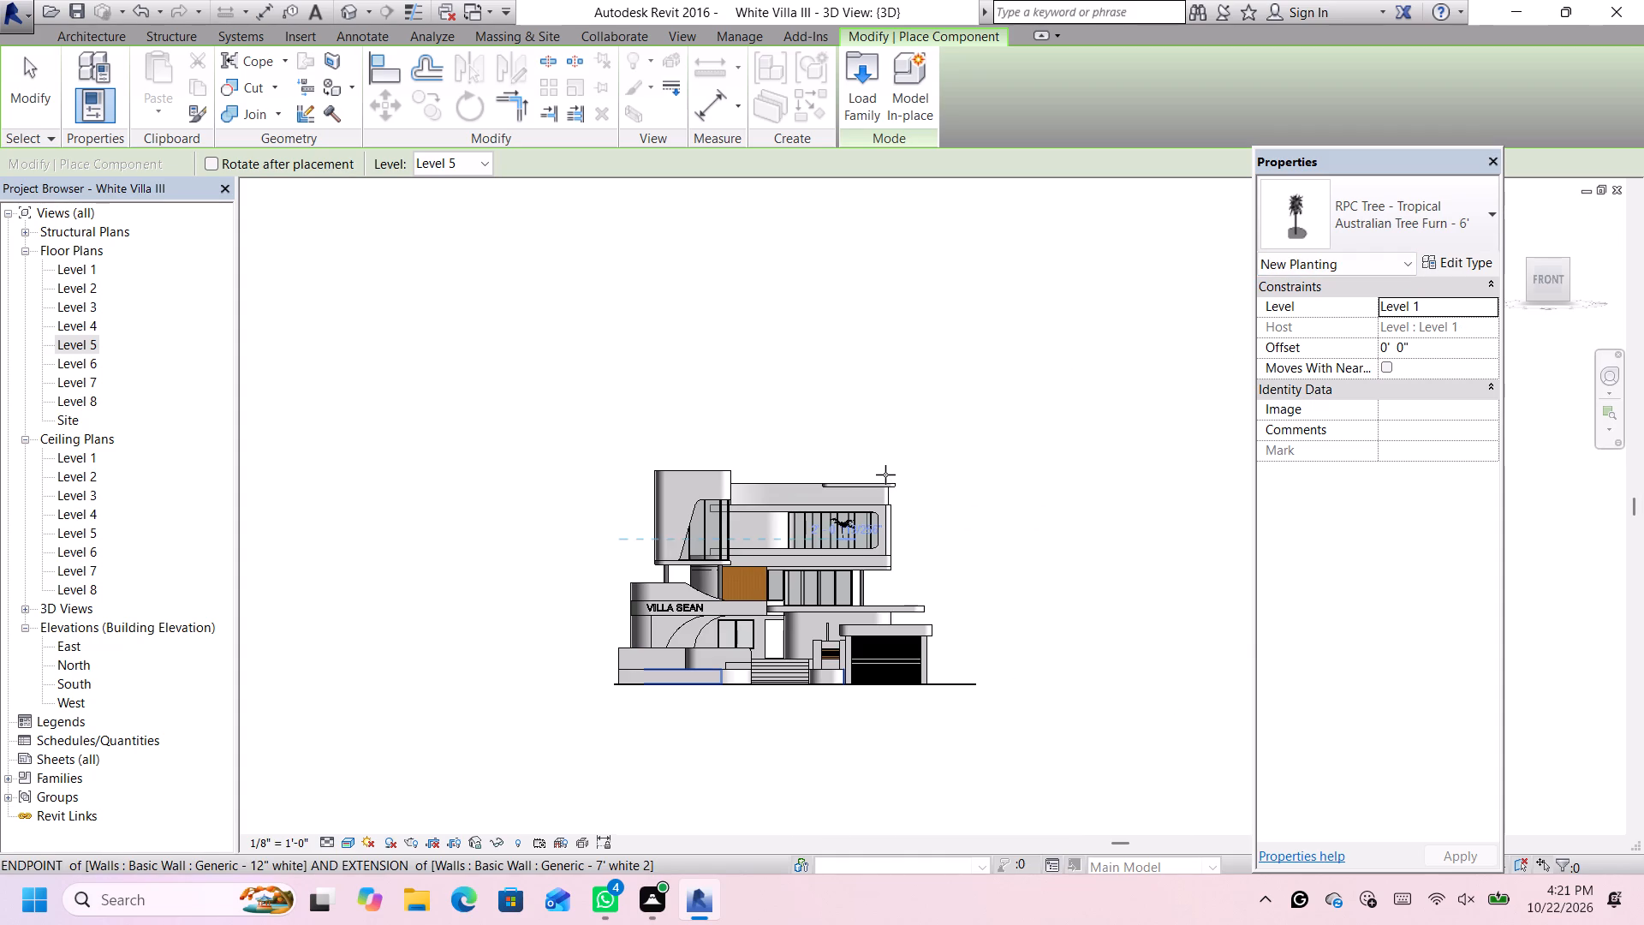
key("Escape")
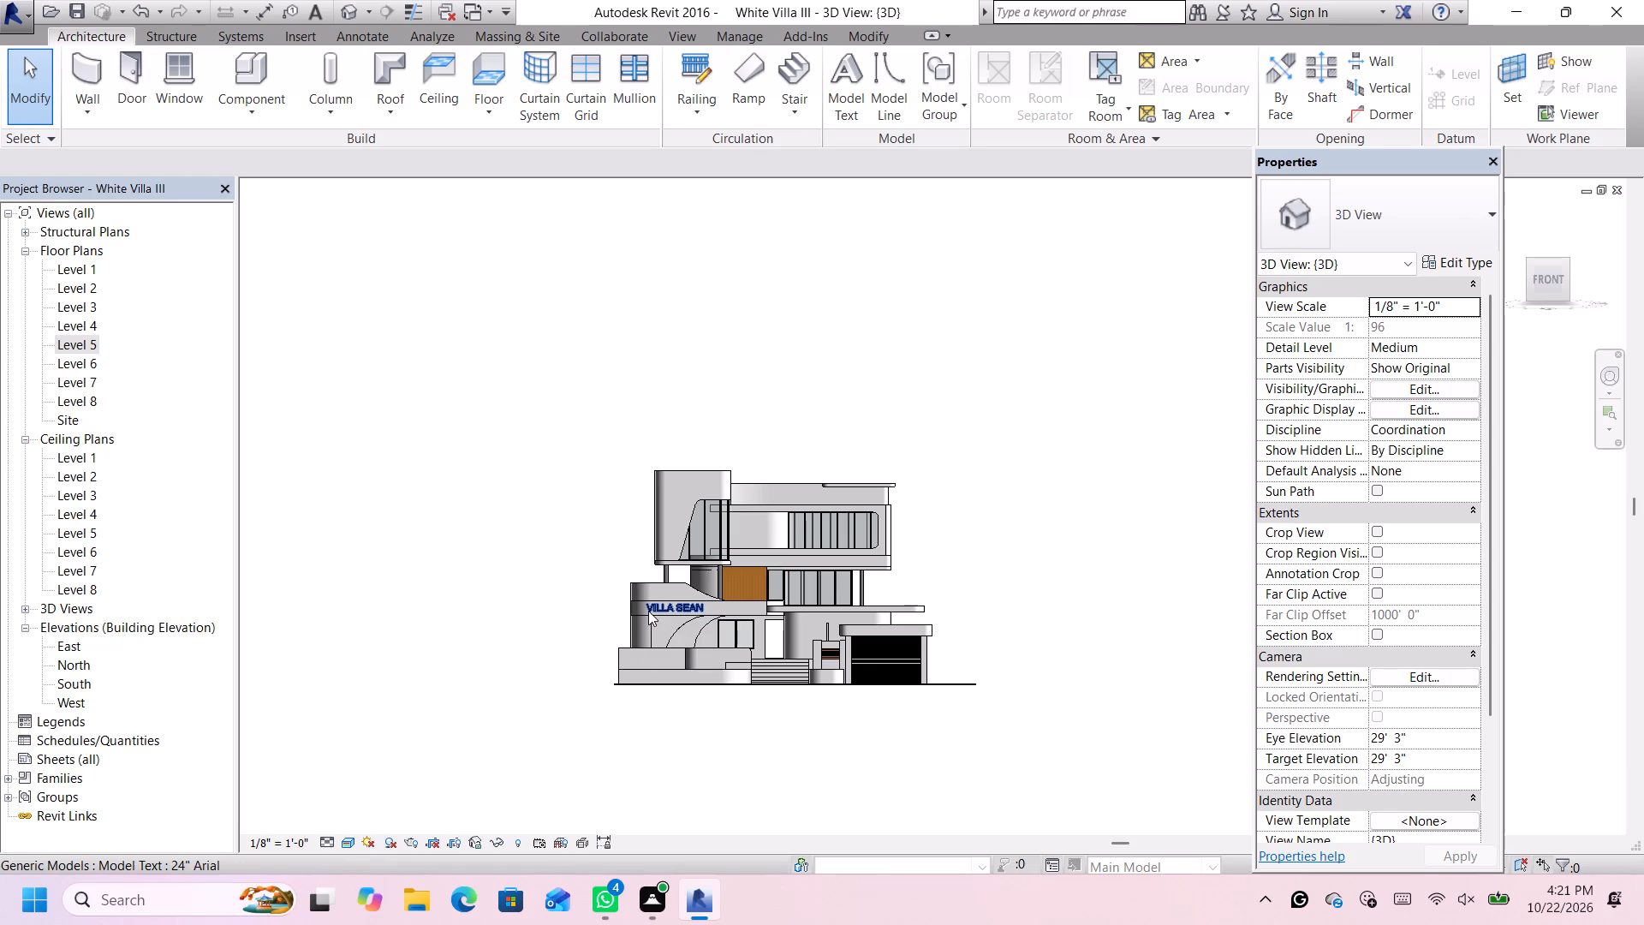
Turn the 3D view to look down on the villa from a front corner.
scroll(649, 543, "up", 2)
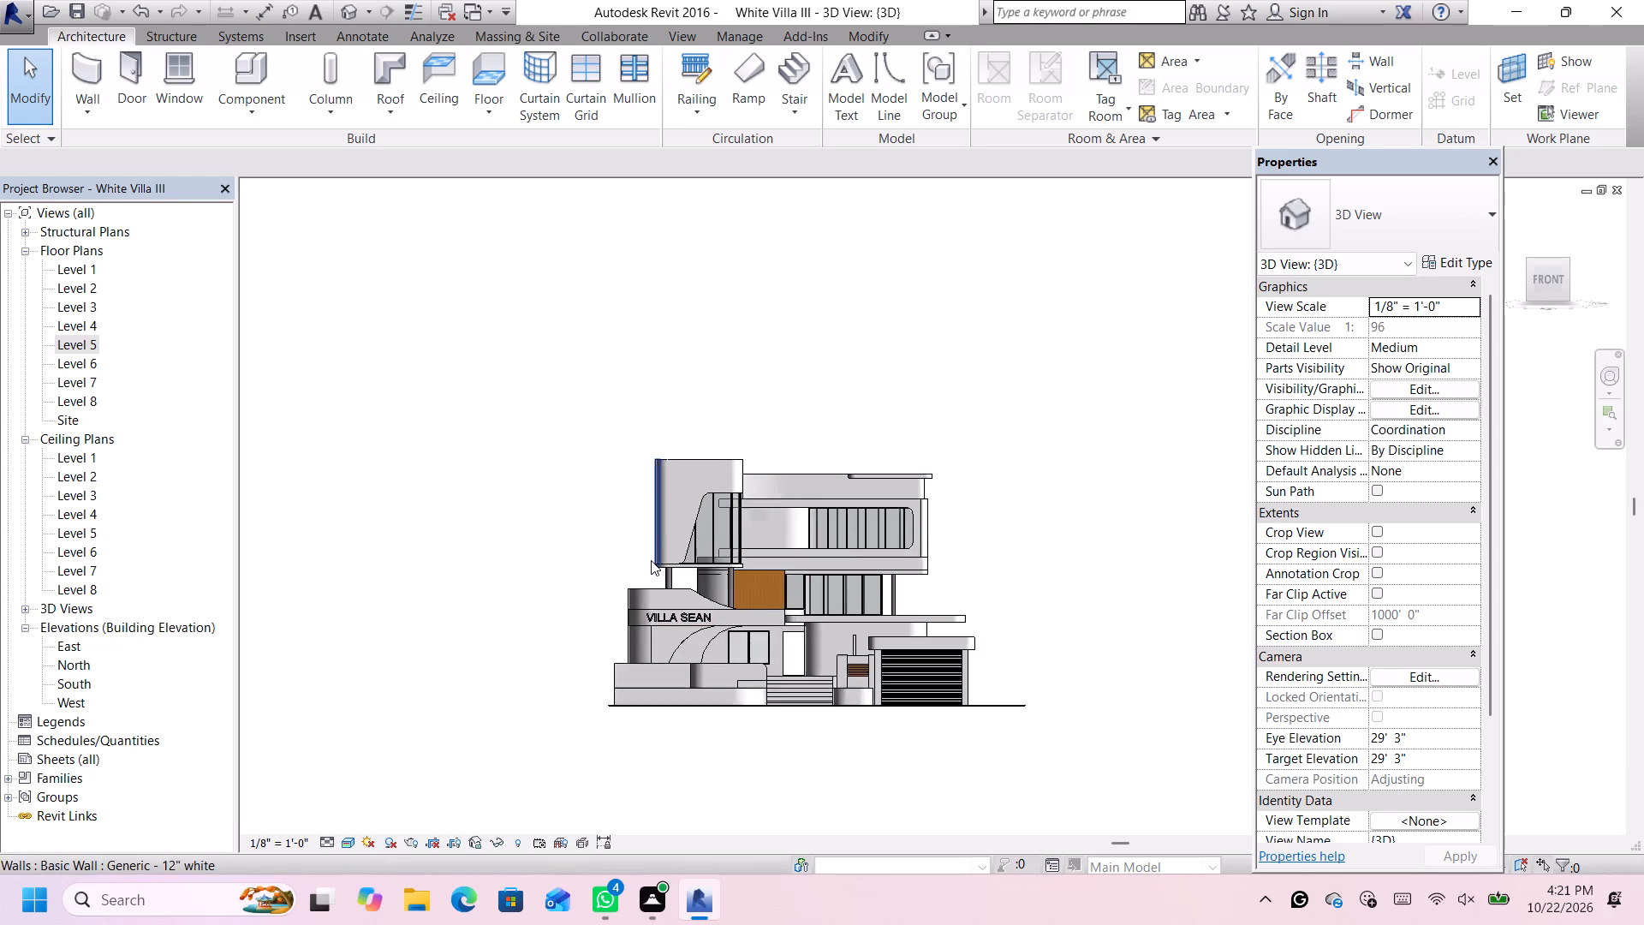
scroll(651, 560, "up", 2)
left_click(1528, 262)
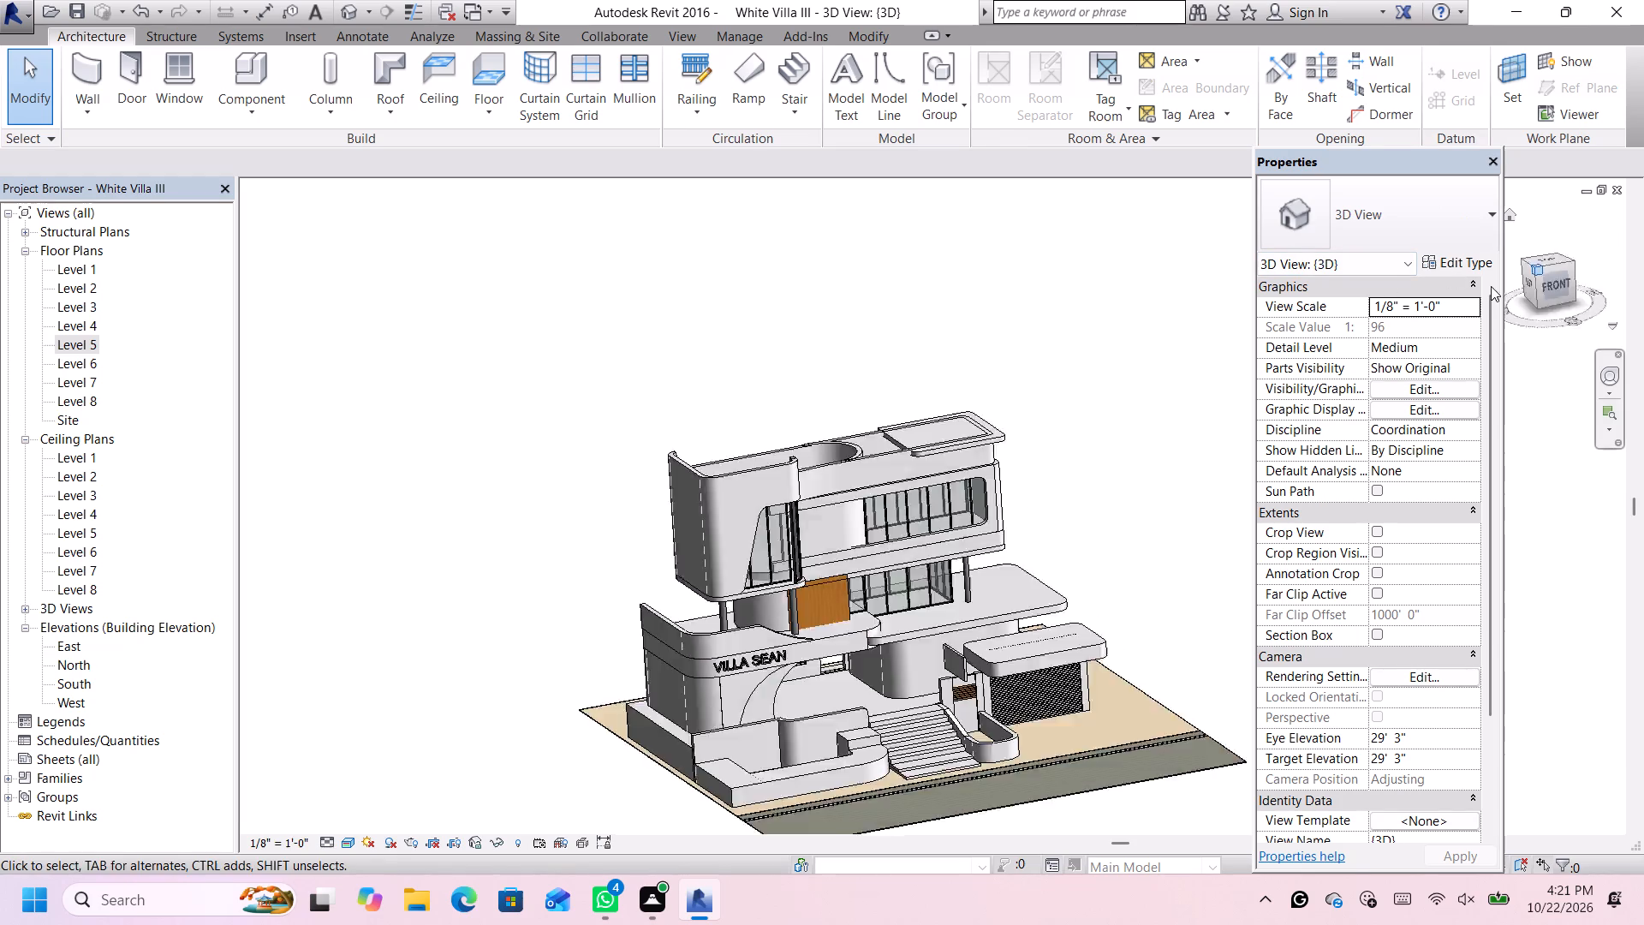
Place two RPC Tree - Tropical Windmill Palm - 8' trees in the front planter below the VILLA SEAN sign.
scroll(905, 653, "up", 5)
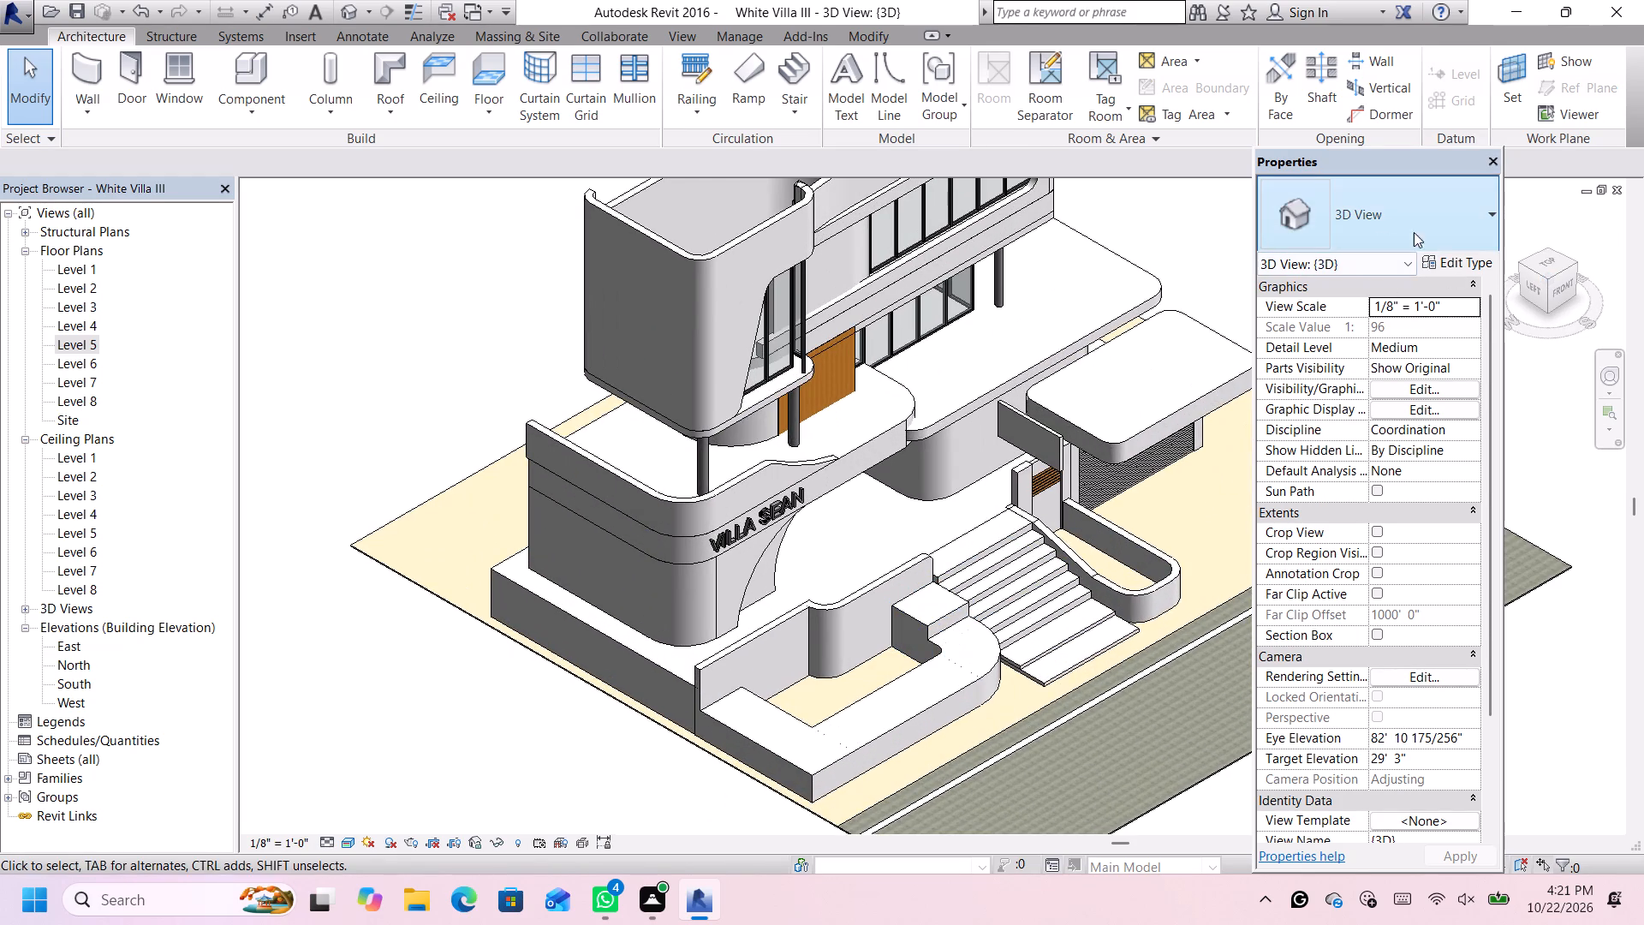
left_click(259, 69)
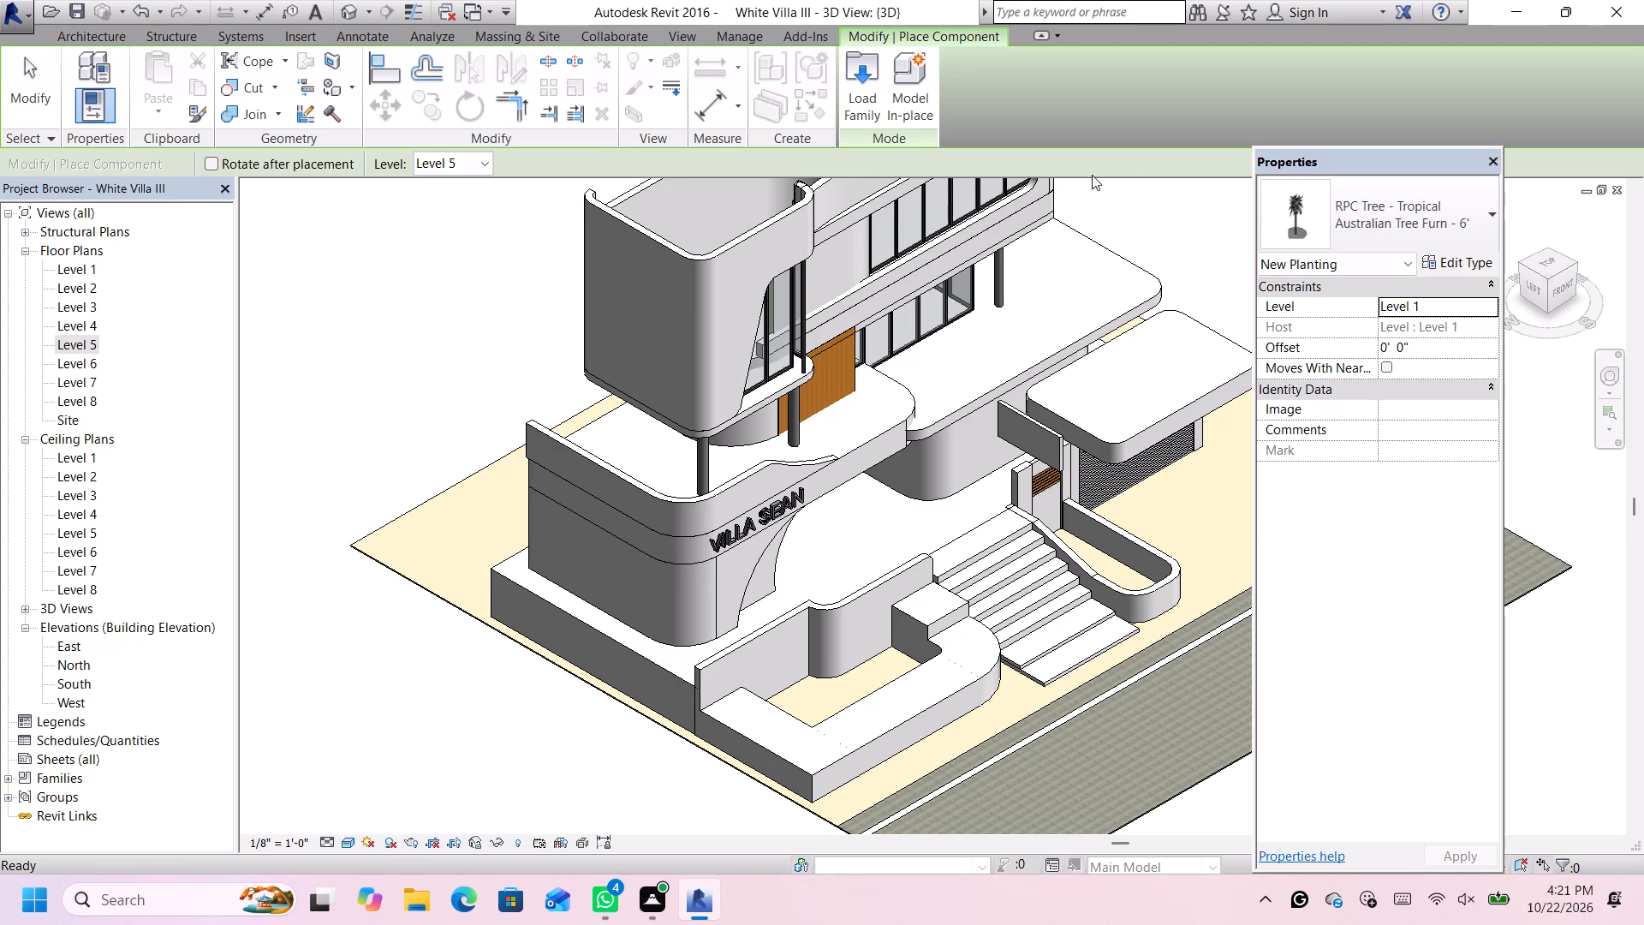
left_click(1337, 221)
scroll(1349, 622, "down", 1)
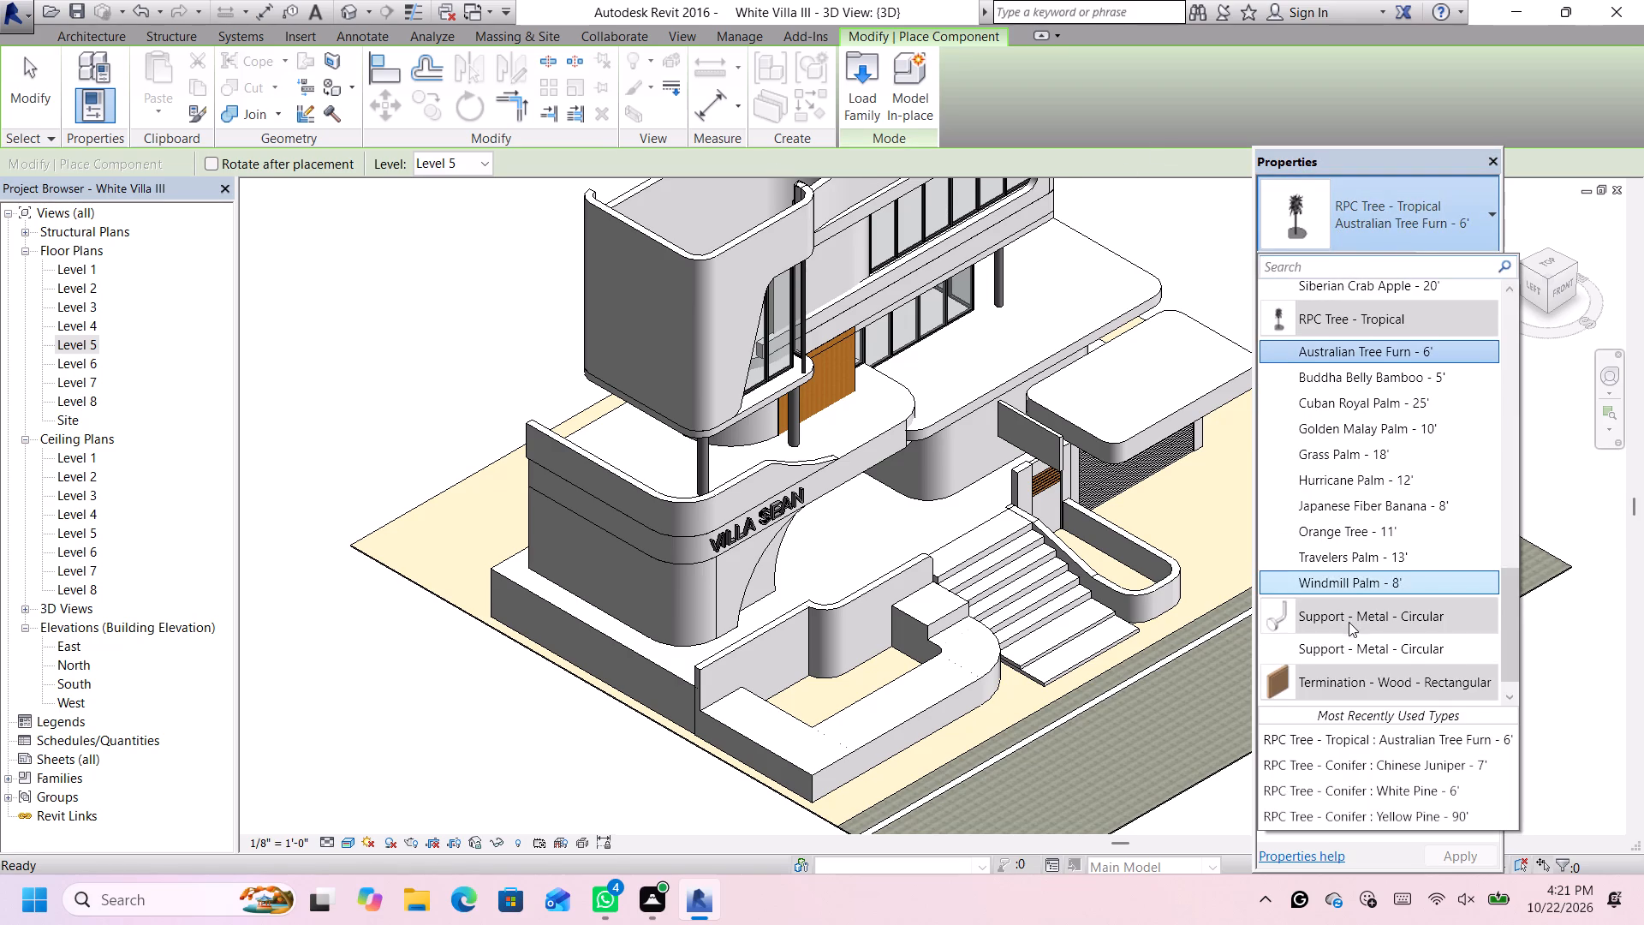
scroll(1349, 622, "down", 1)
scroll(1348, 611, "up", 1)
left_click(1351, 601)
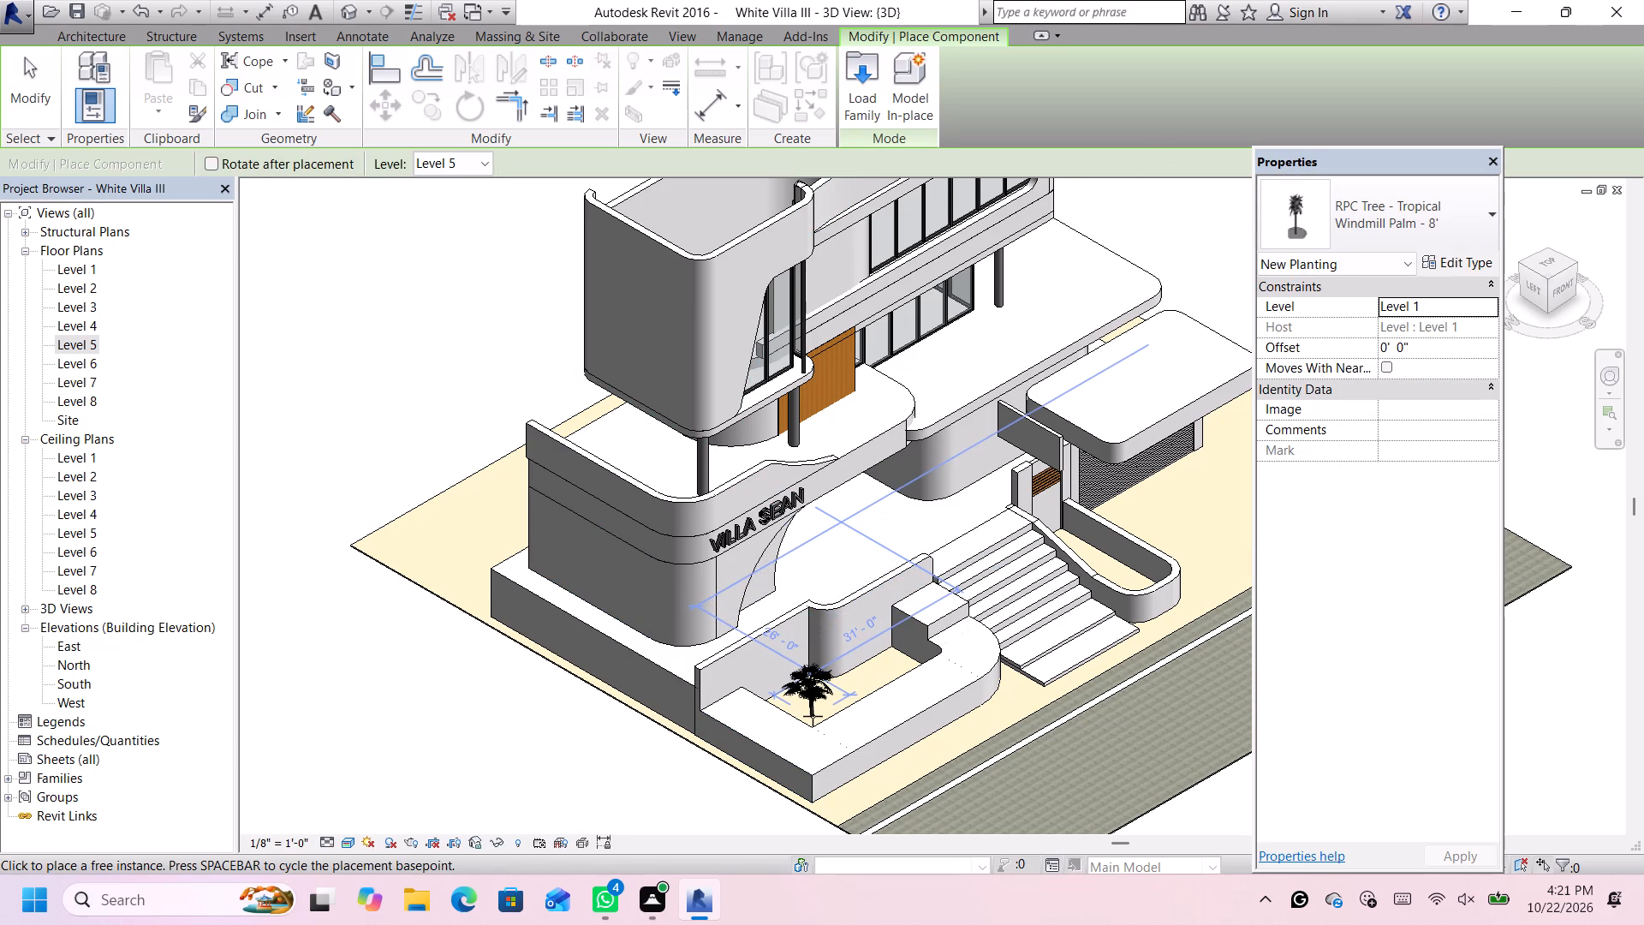
left_click(813, 716)
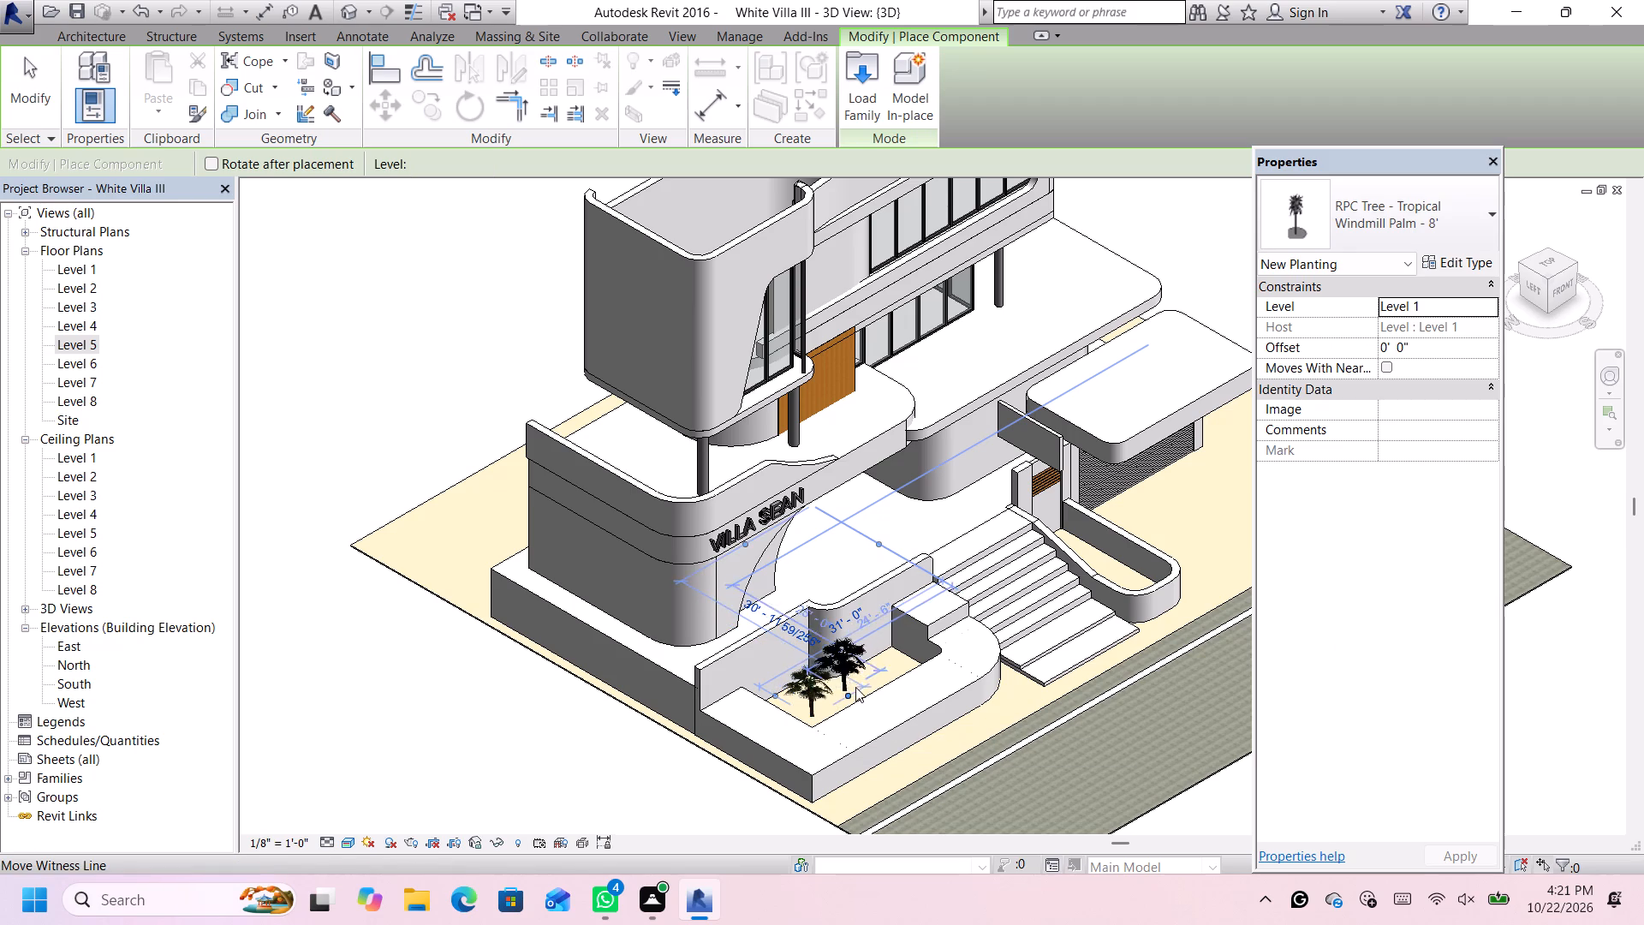
left_click(855, 687)
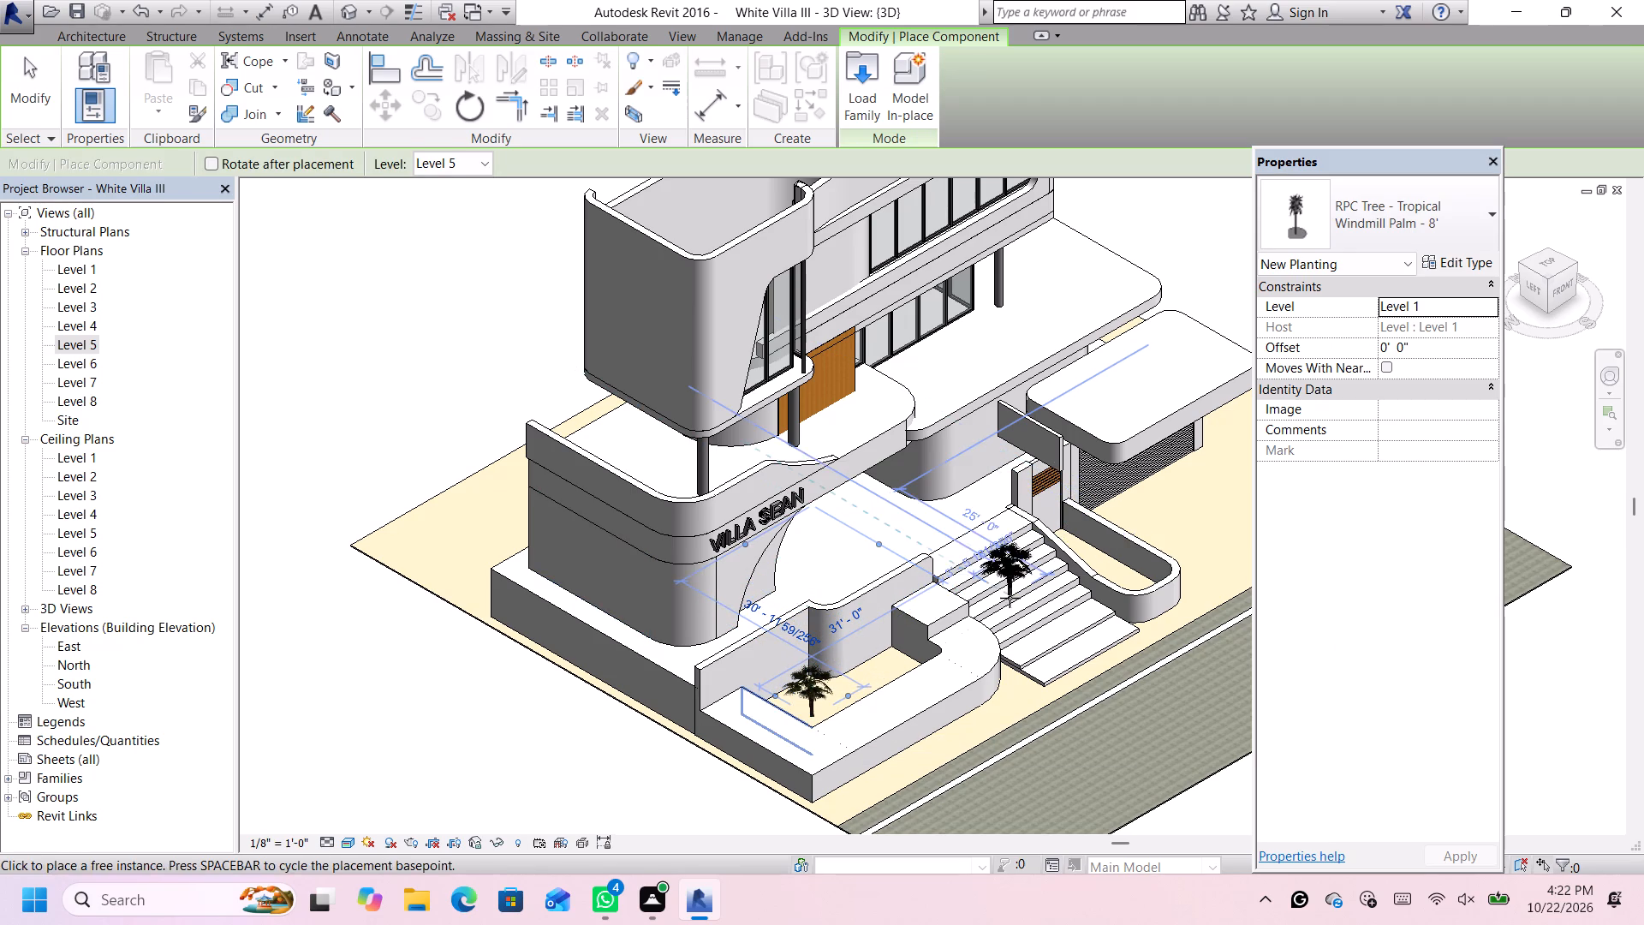
scroll(856, 677, "up", 5)
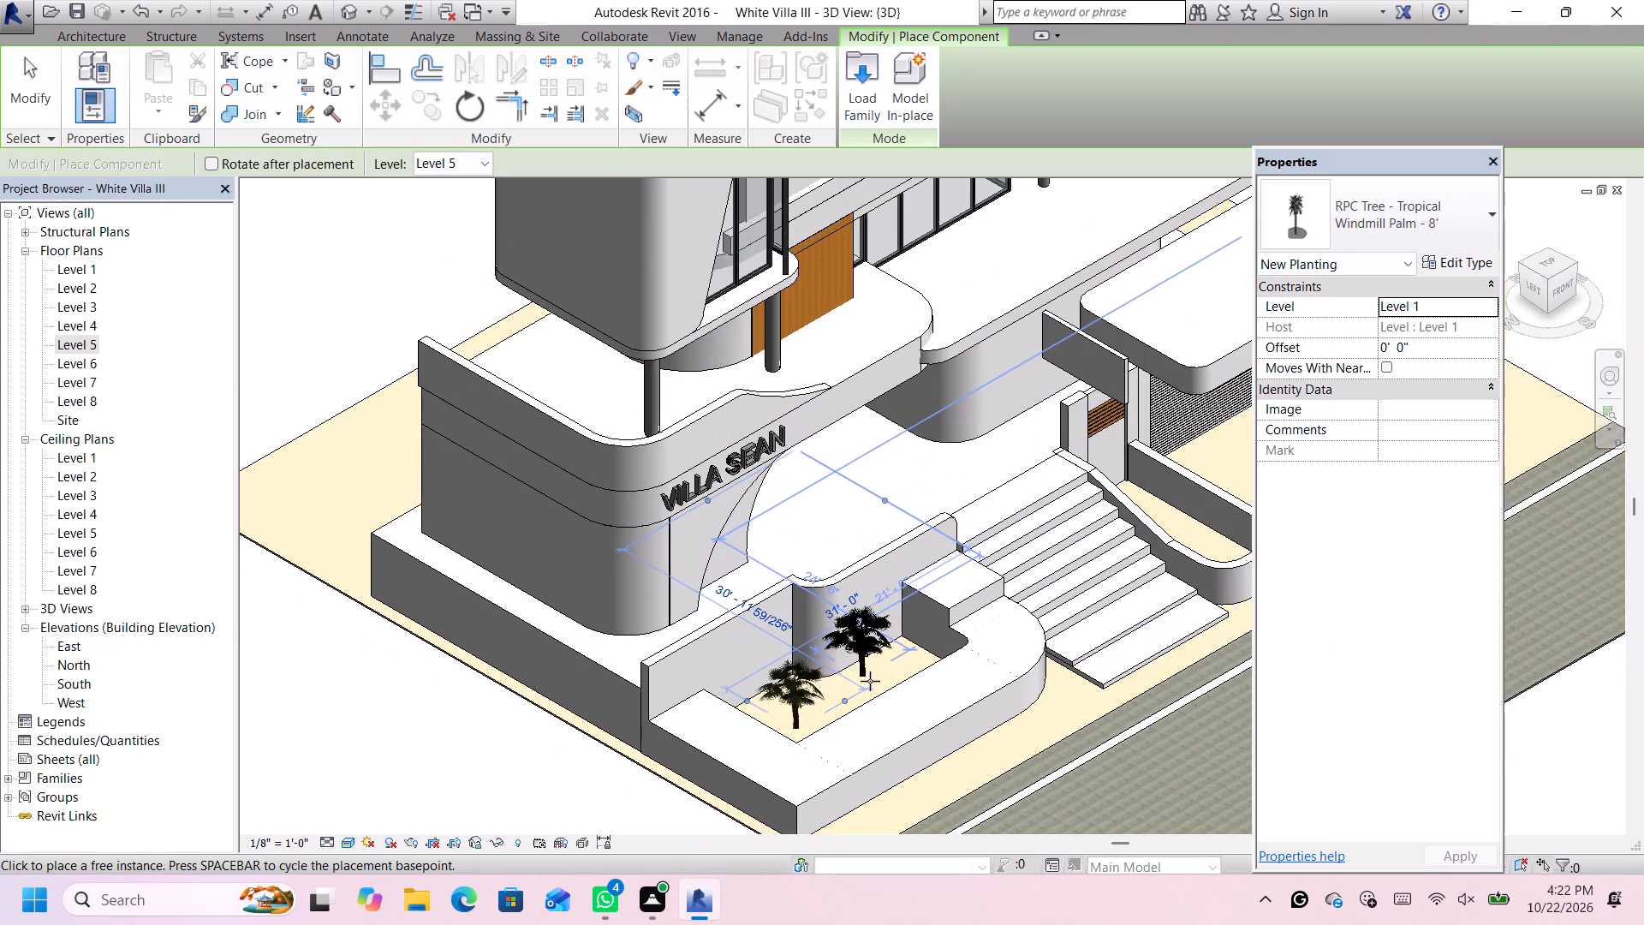
scroll(870, 681, "up", 1)
left_click(876, 681)
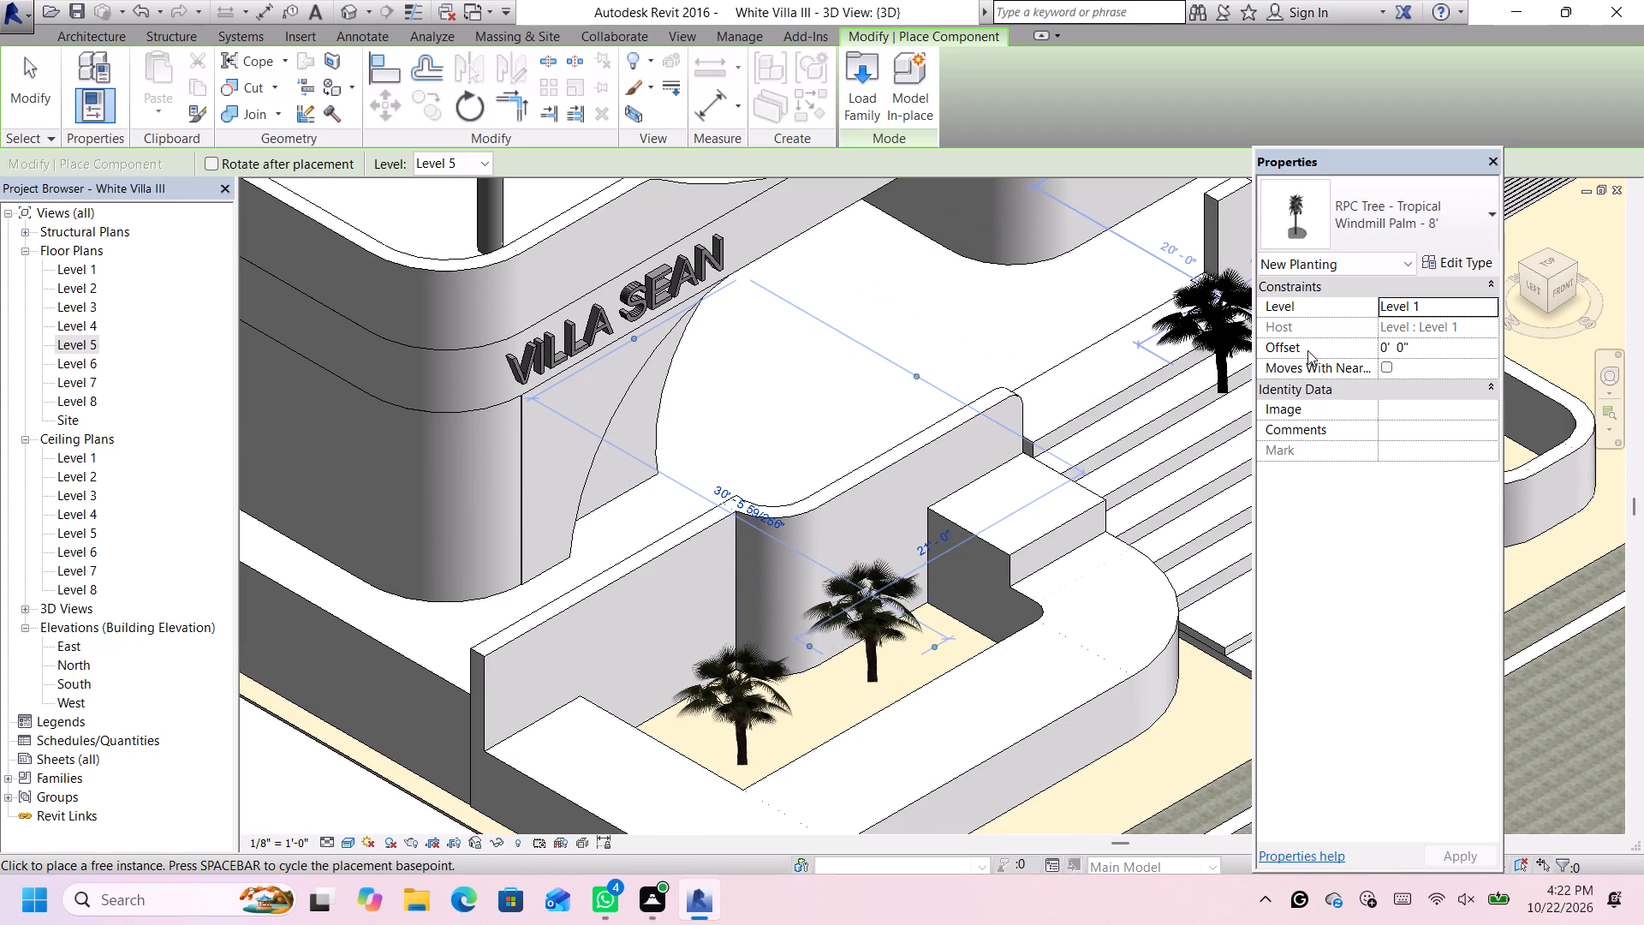
Place another Windmill Palm - 8' in the curved planter on the garage side of the entrance stairs.
scroll(1307, 351, "down", 3)
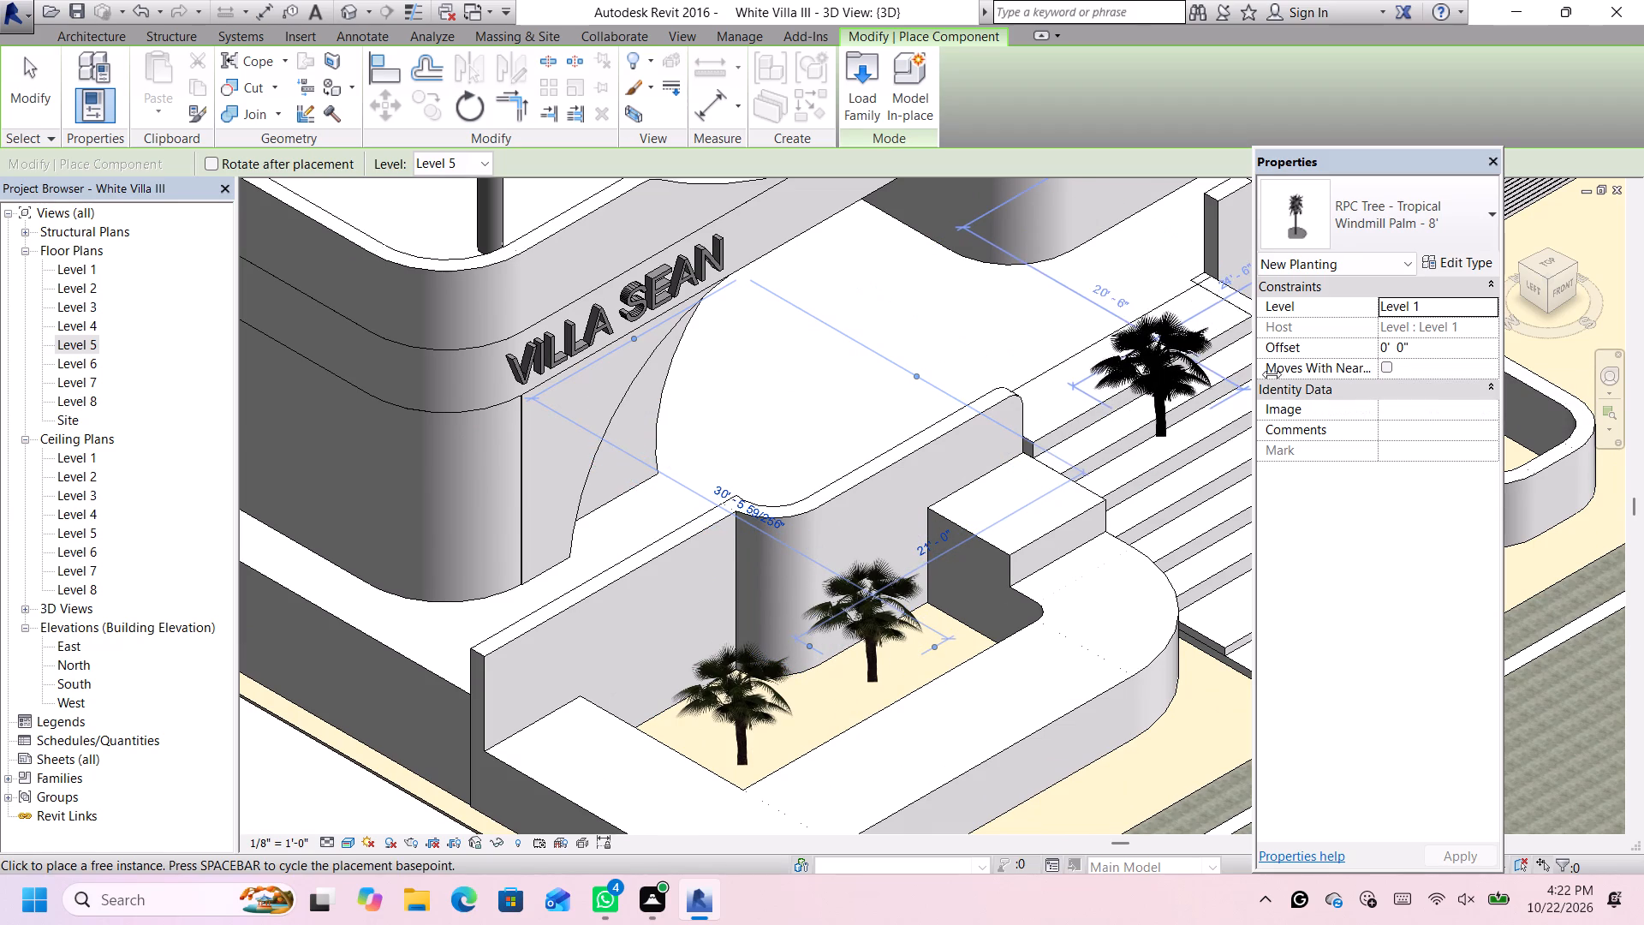
scroll(1057, 444, "down", 6)
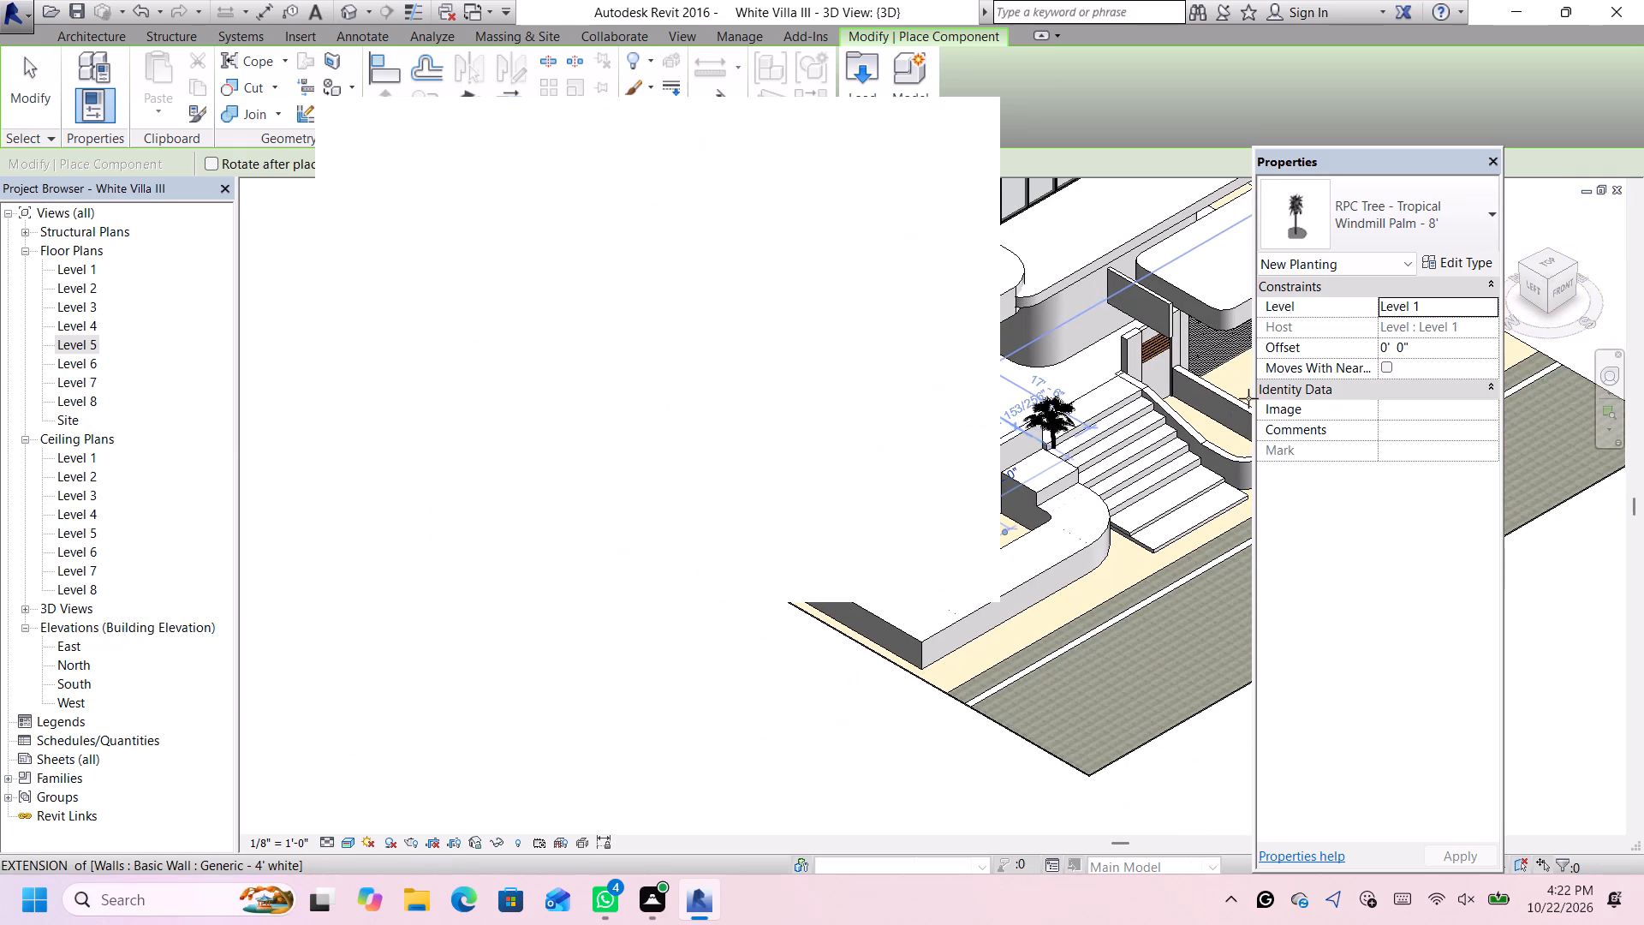
scroll(1240, 398, "up", 3)
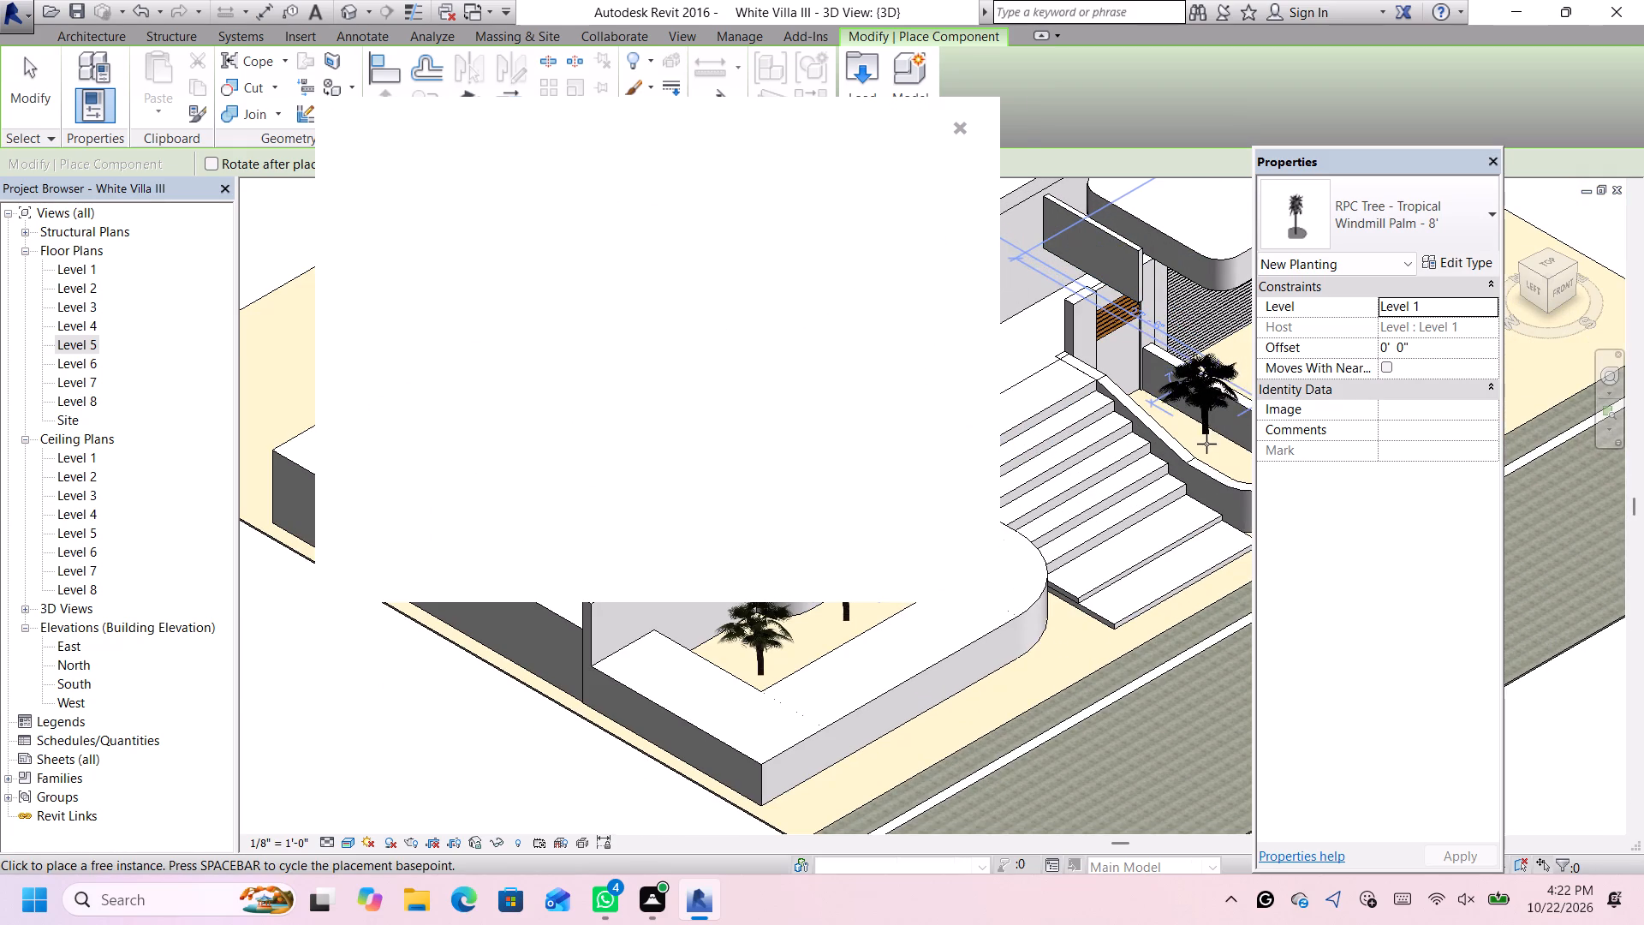
left_click(1209, 448)
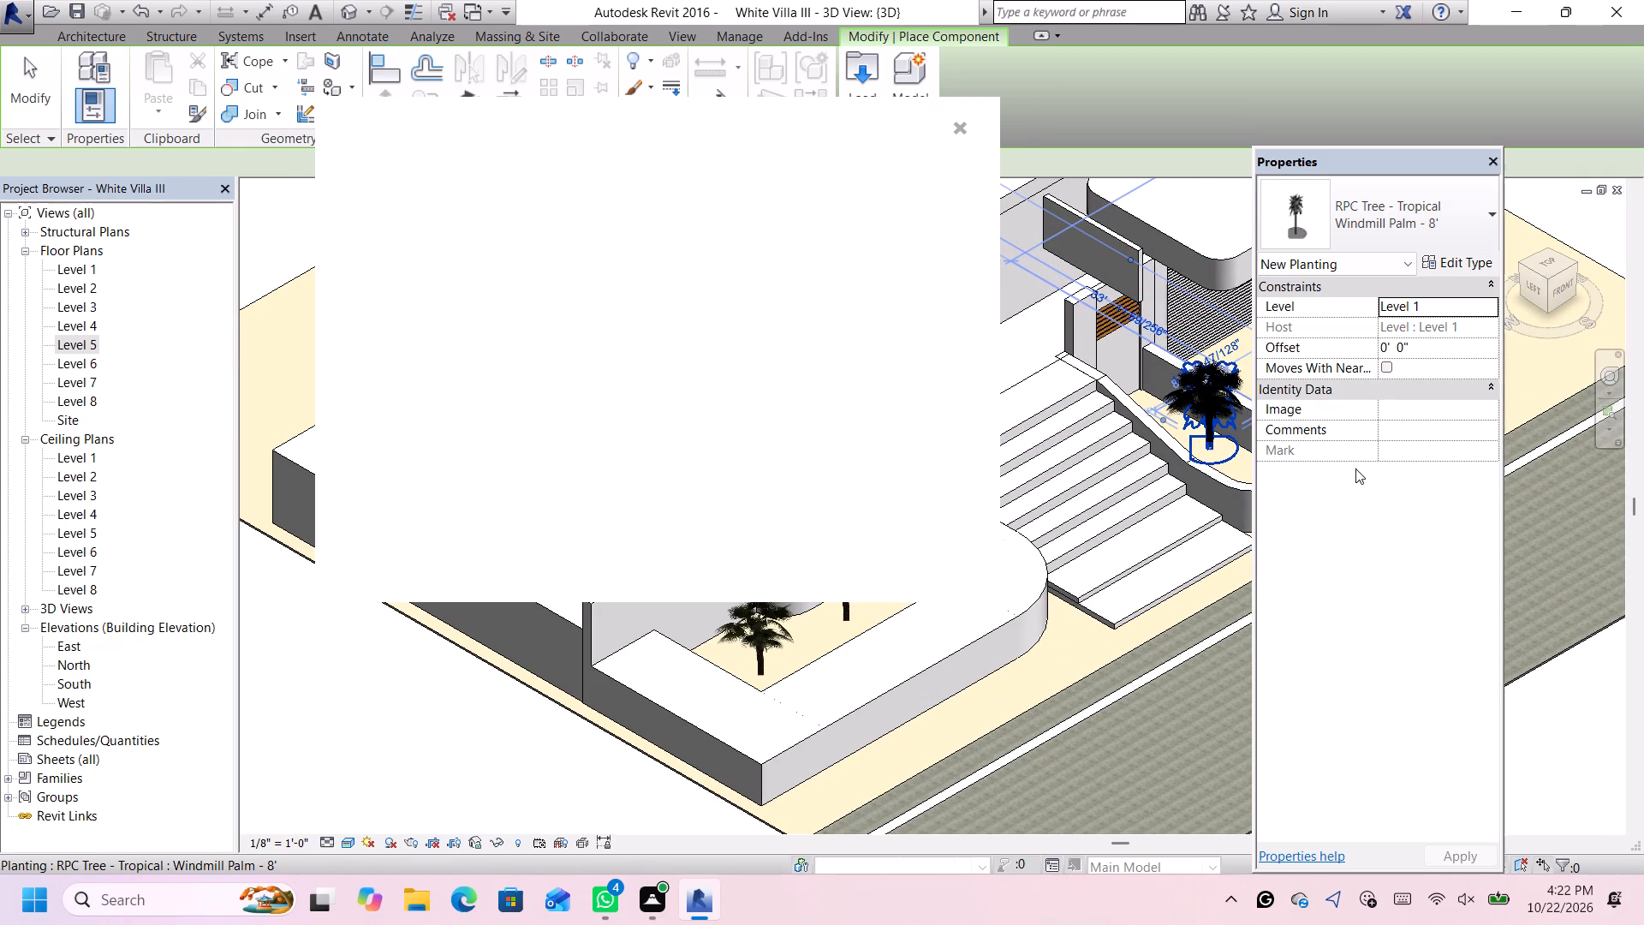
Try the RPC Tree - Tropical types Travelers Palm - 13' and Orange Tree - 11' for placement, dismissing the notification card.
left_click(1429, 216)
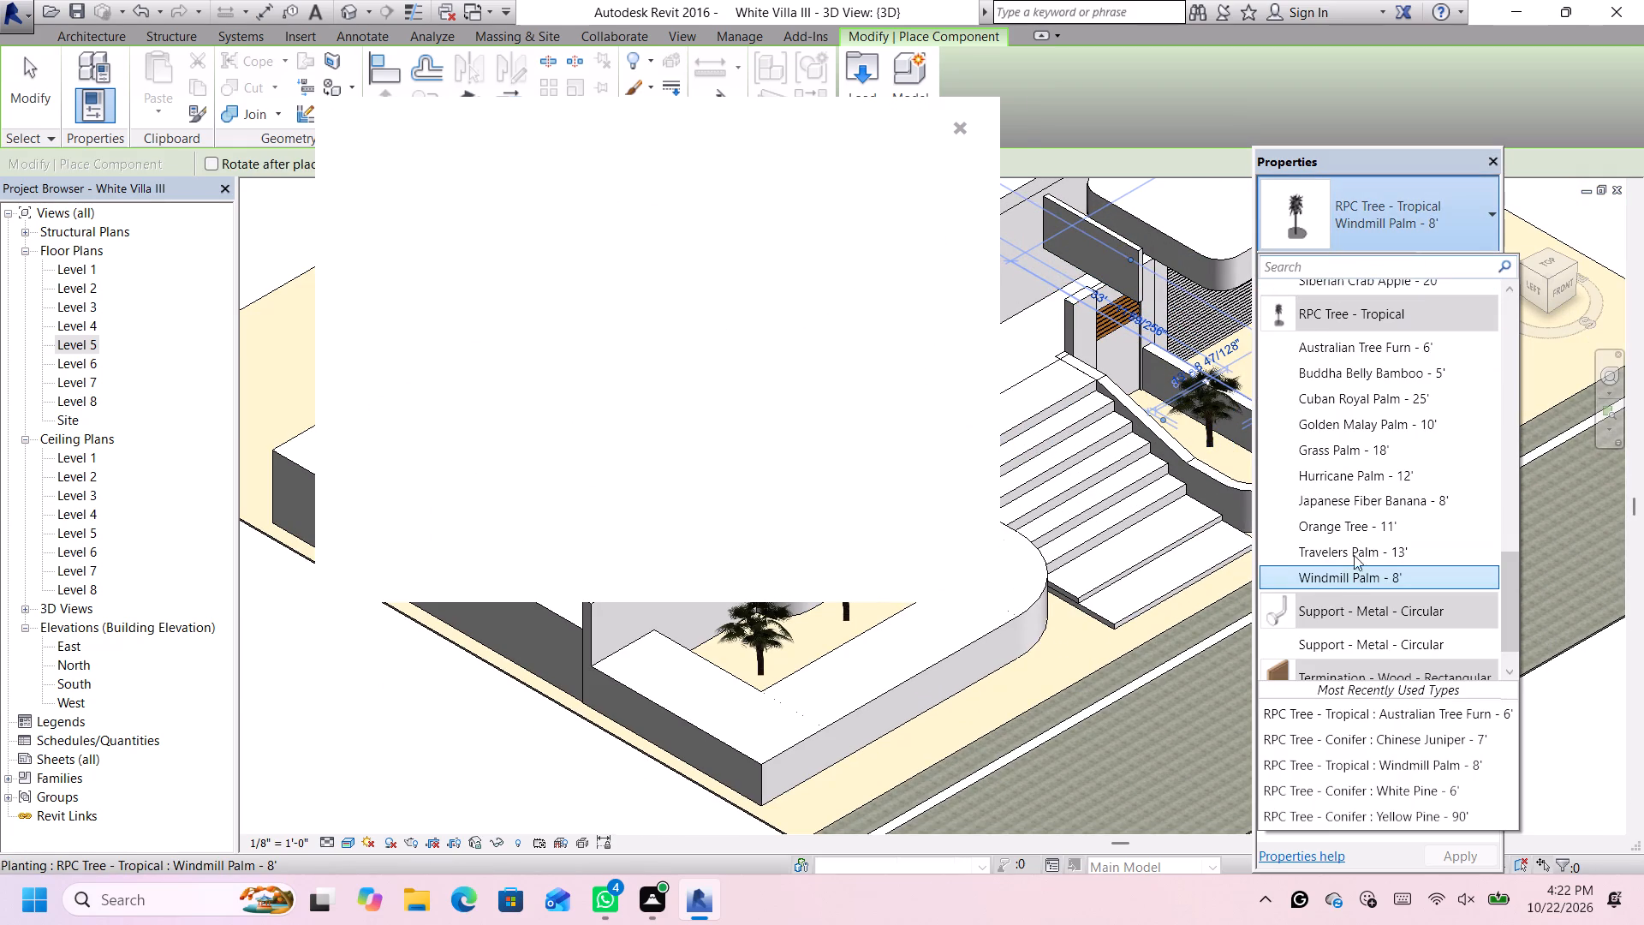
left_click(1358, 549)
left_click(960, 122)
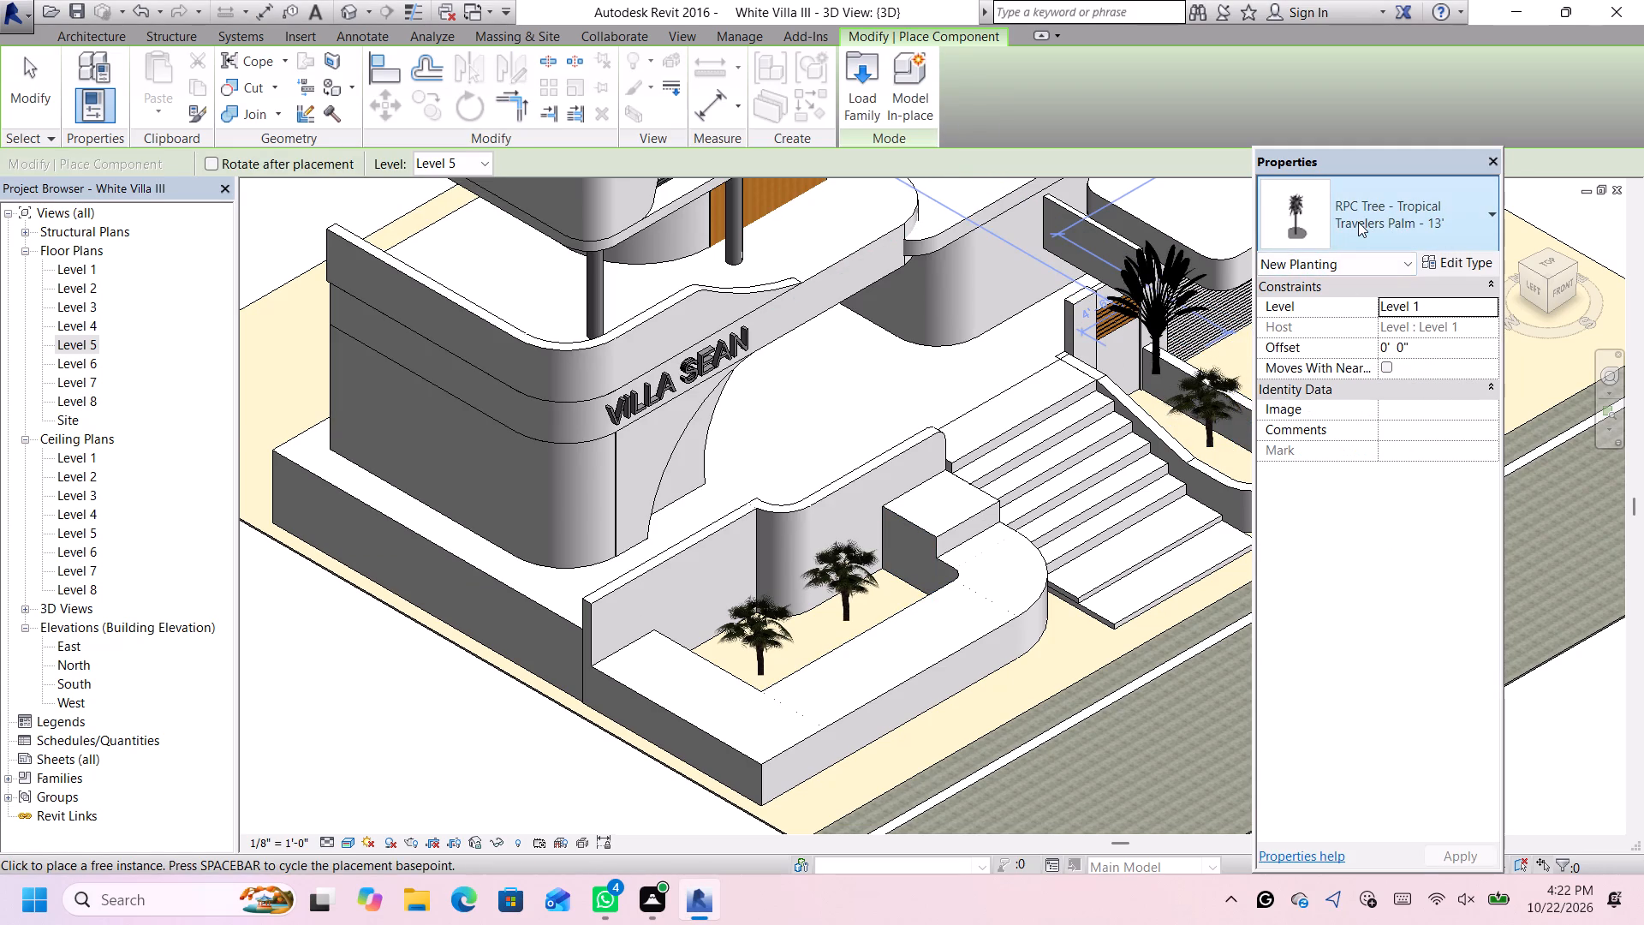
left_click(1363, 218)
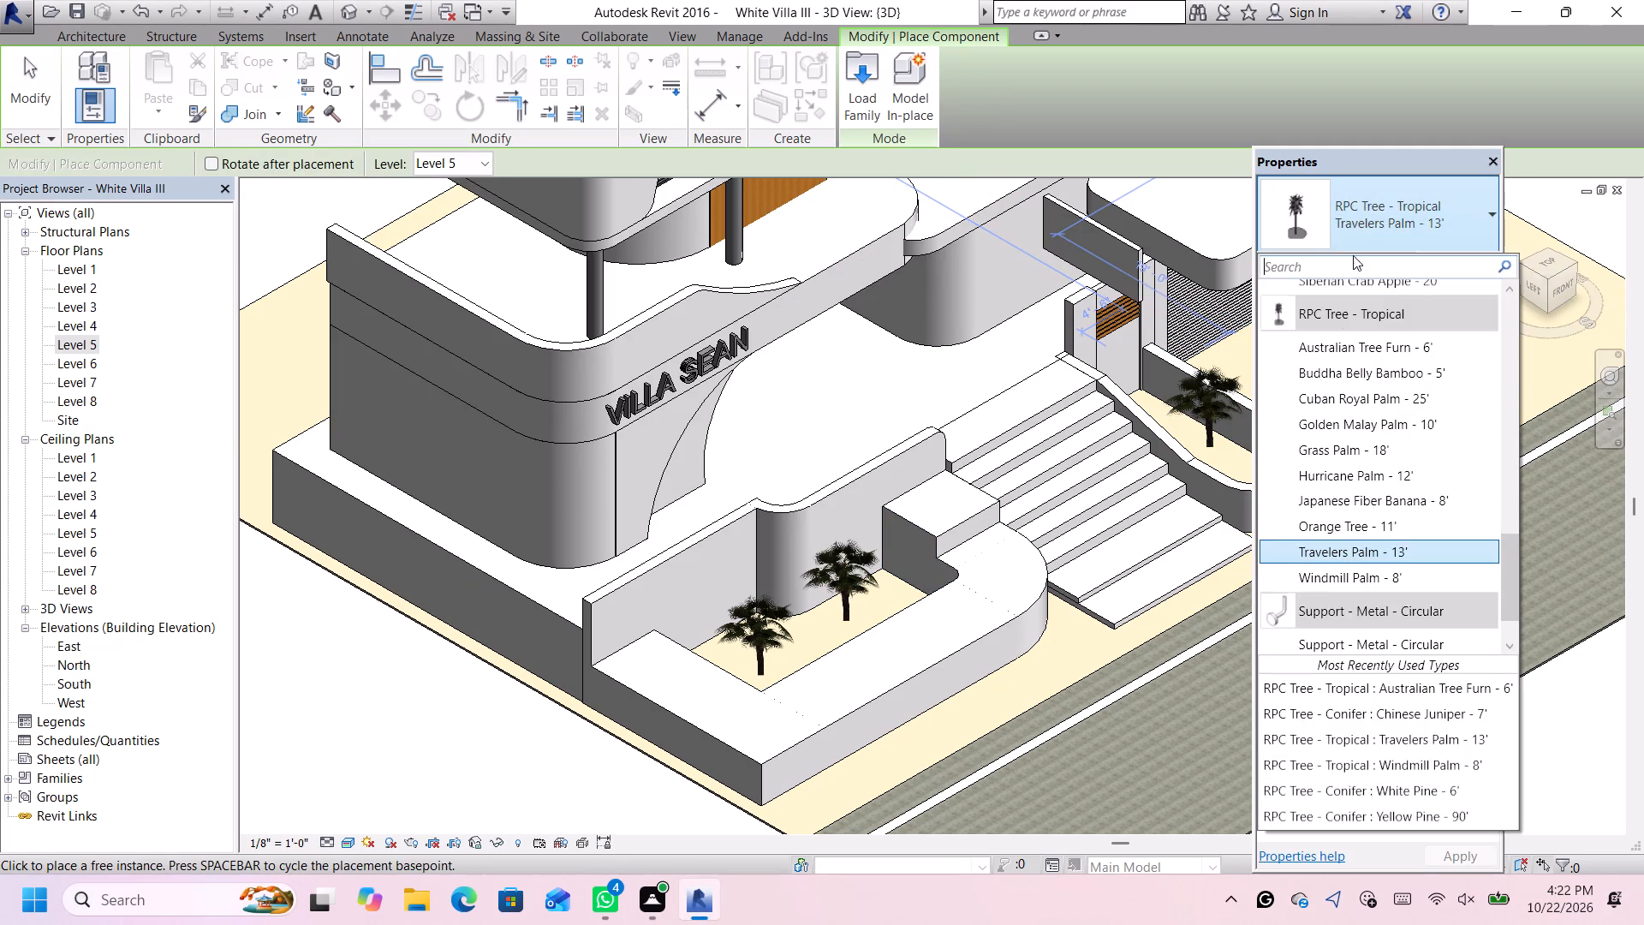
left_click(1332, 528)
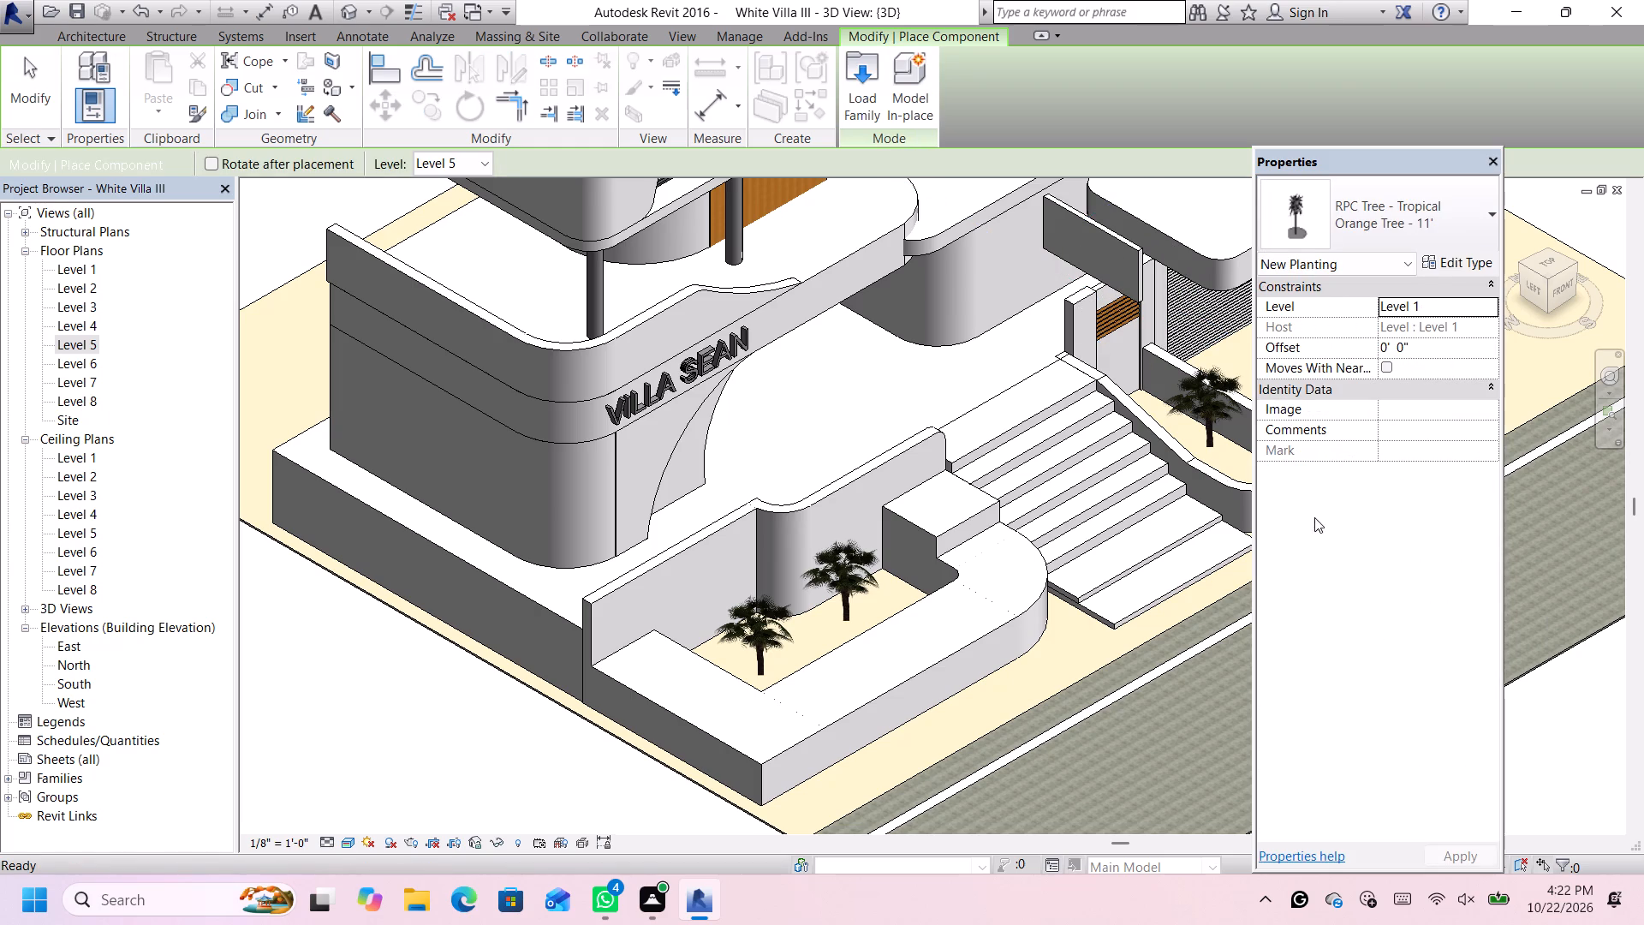
Place a Japanese Fiber Banana - 8' beside the Windmill Palm in the curved planter next to the entrance stairs.
left_click(1428, 239)
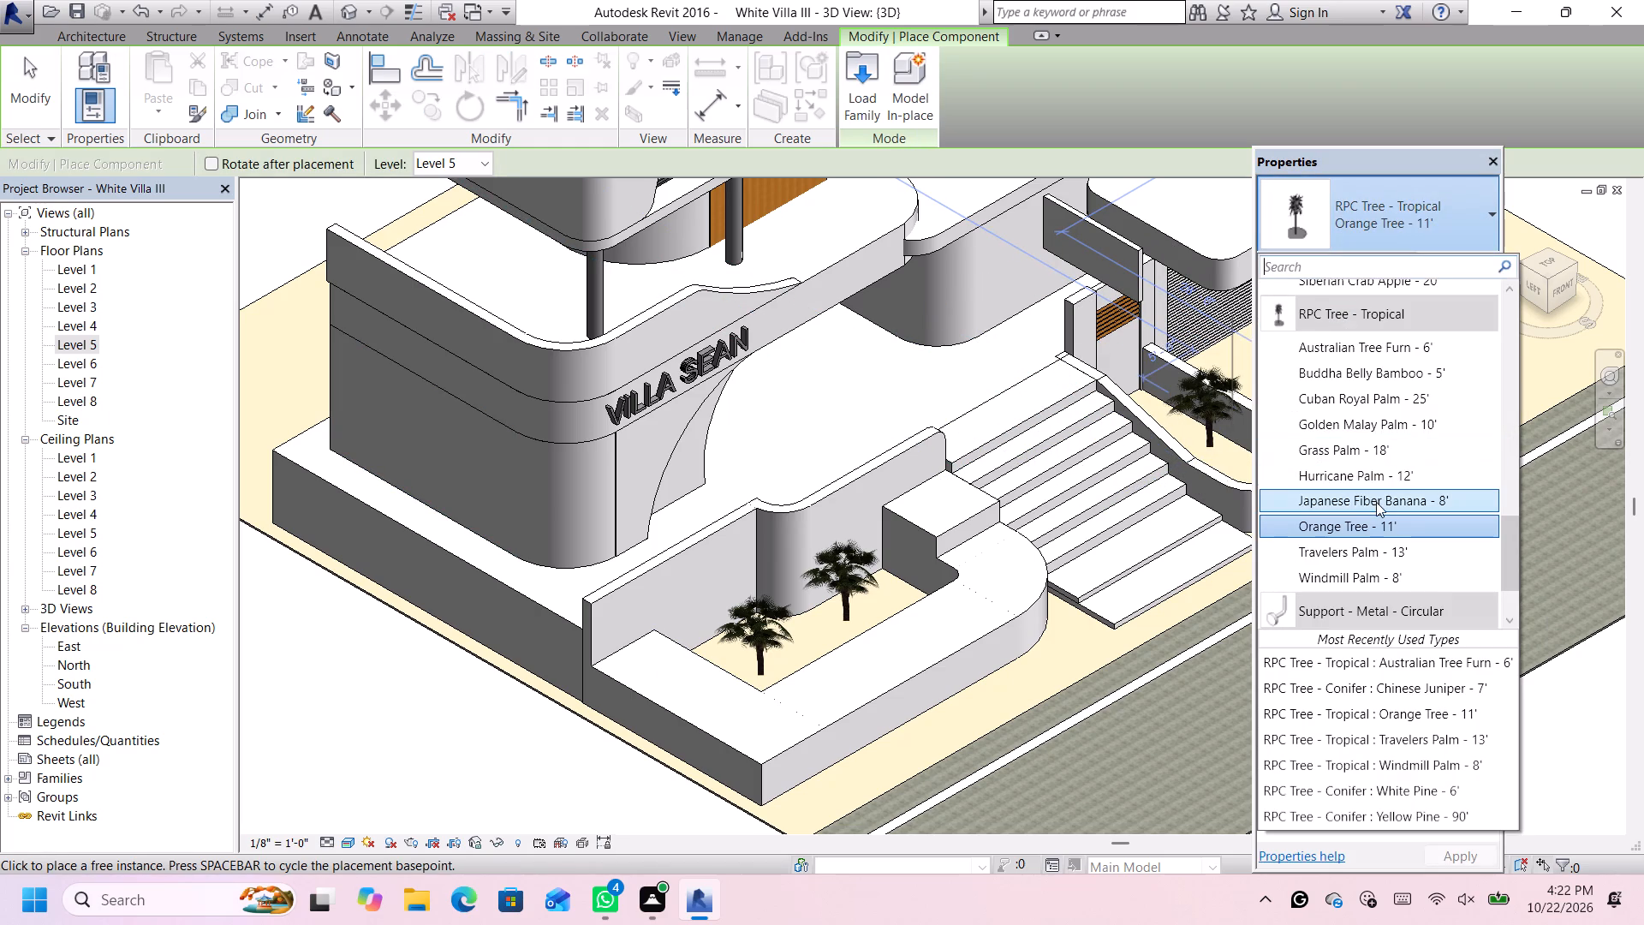
left_click(1376, 502)
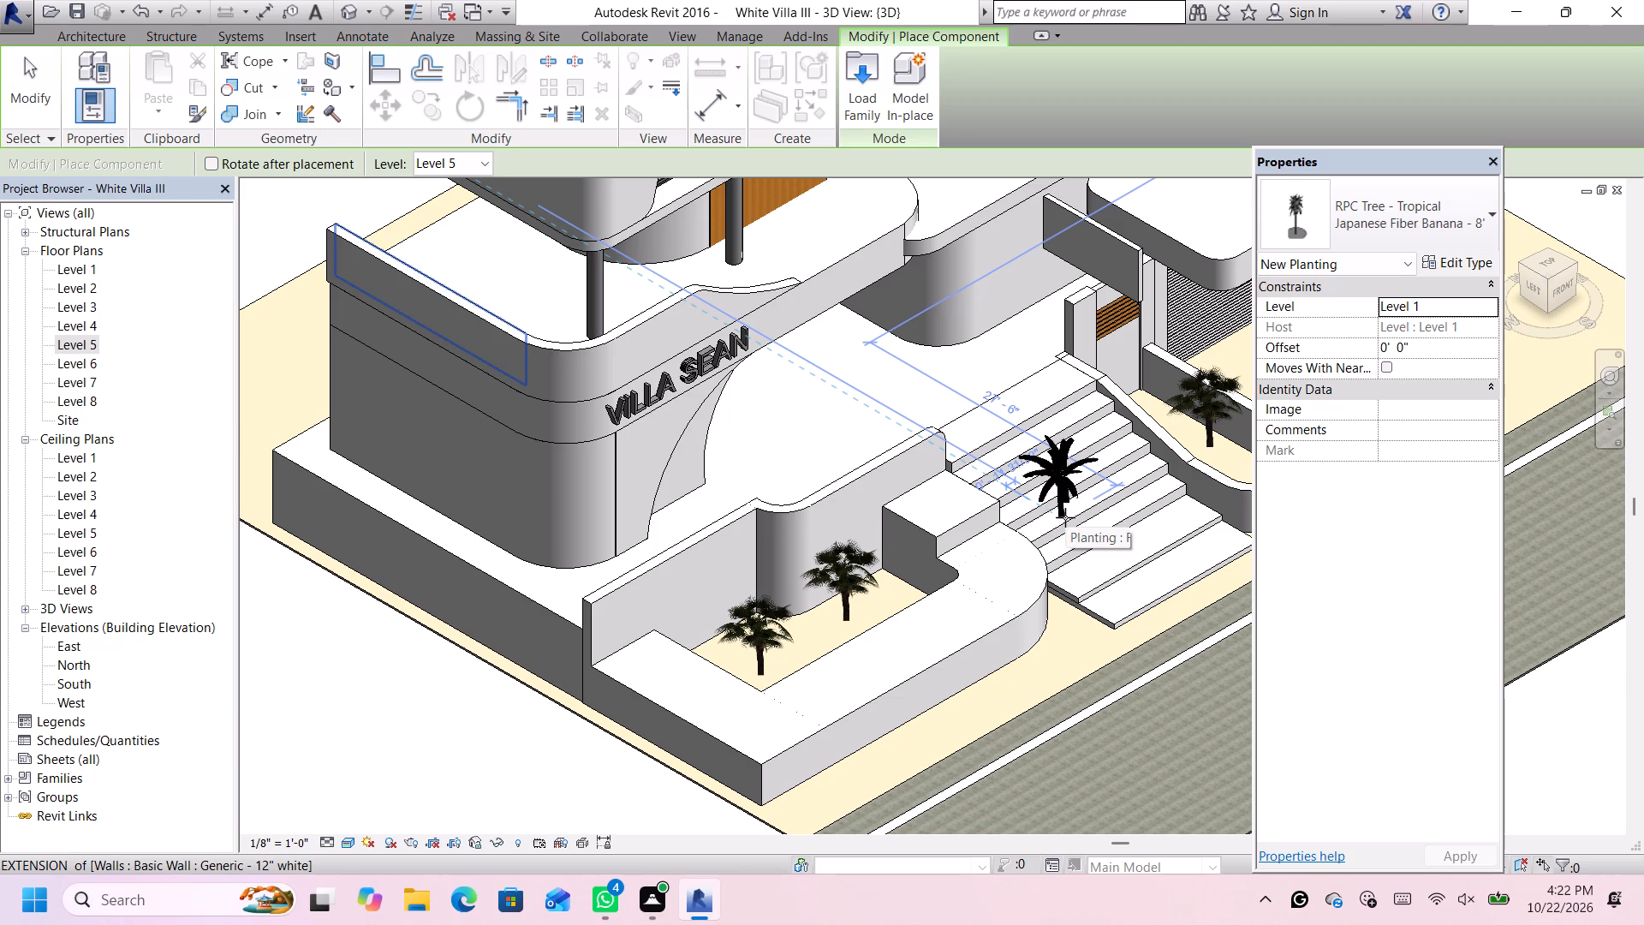
left_click(1230, 459)
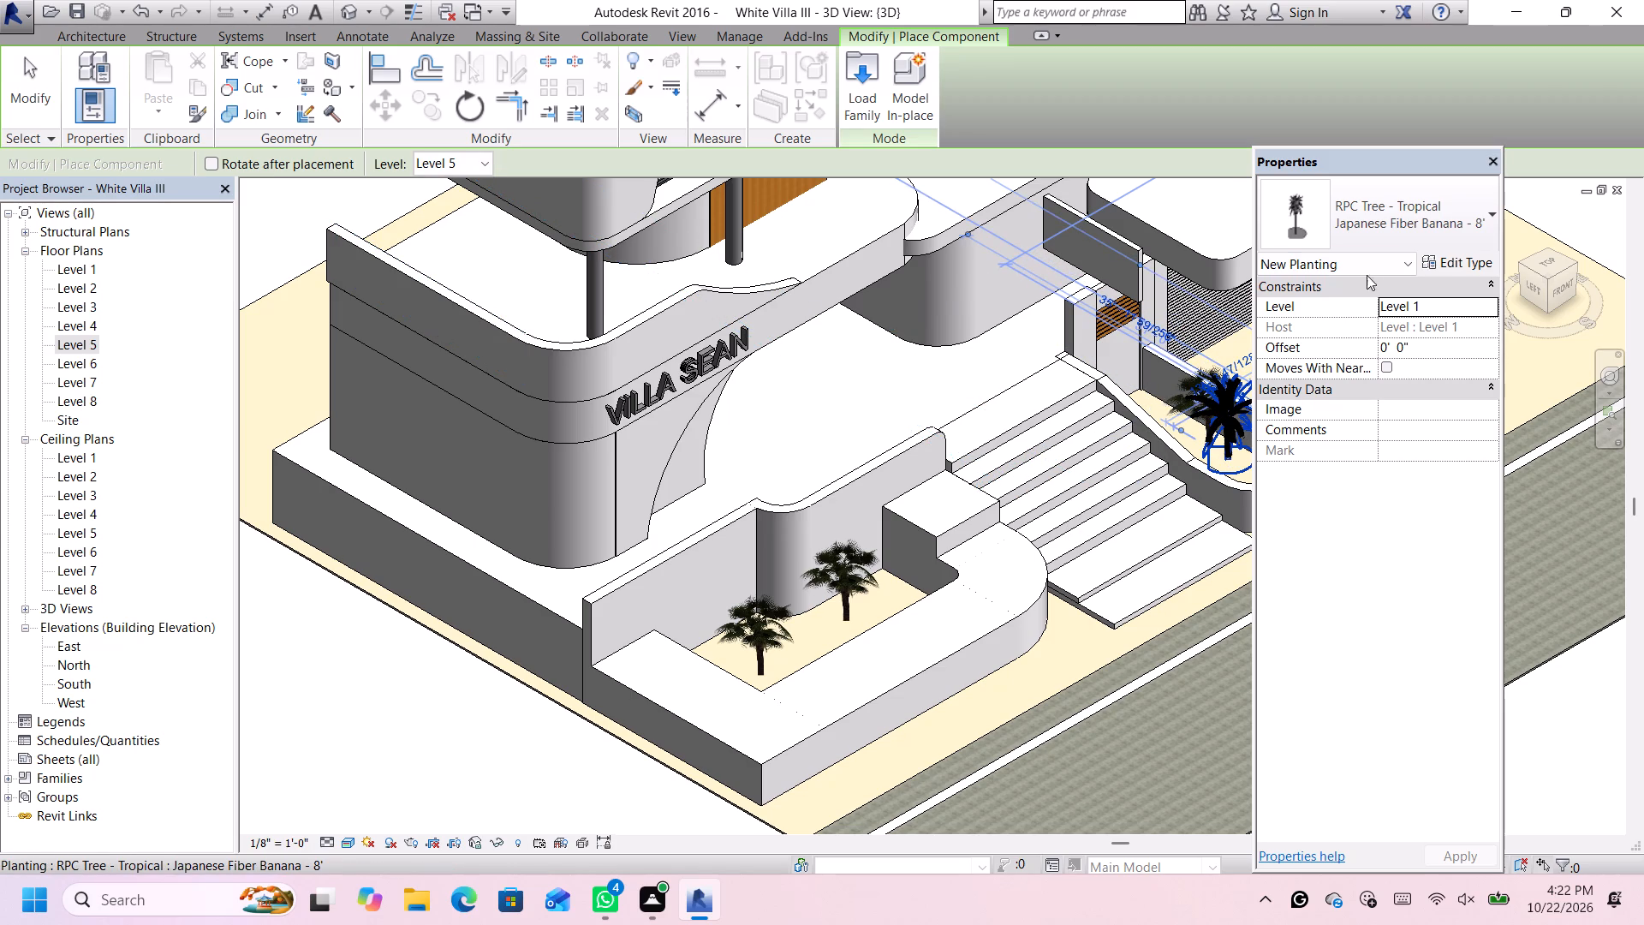
Place a Hurricane Palm - 12' between the two Windmill Palms in the front planter below the sign.
left_click(1388, 236)
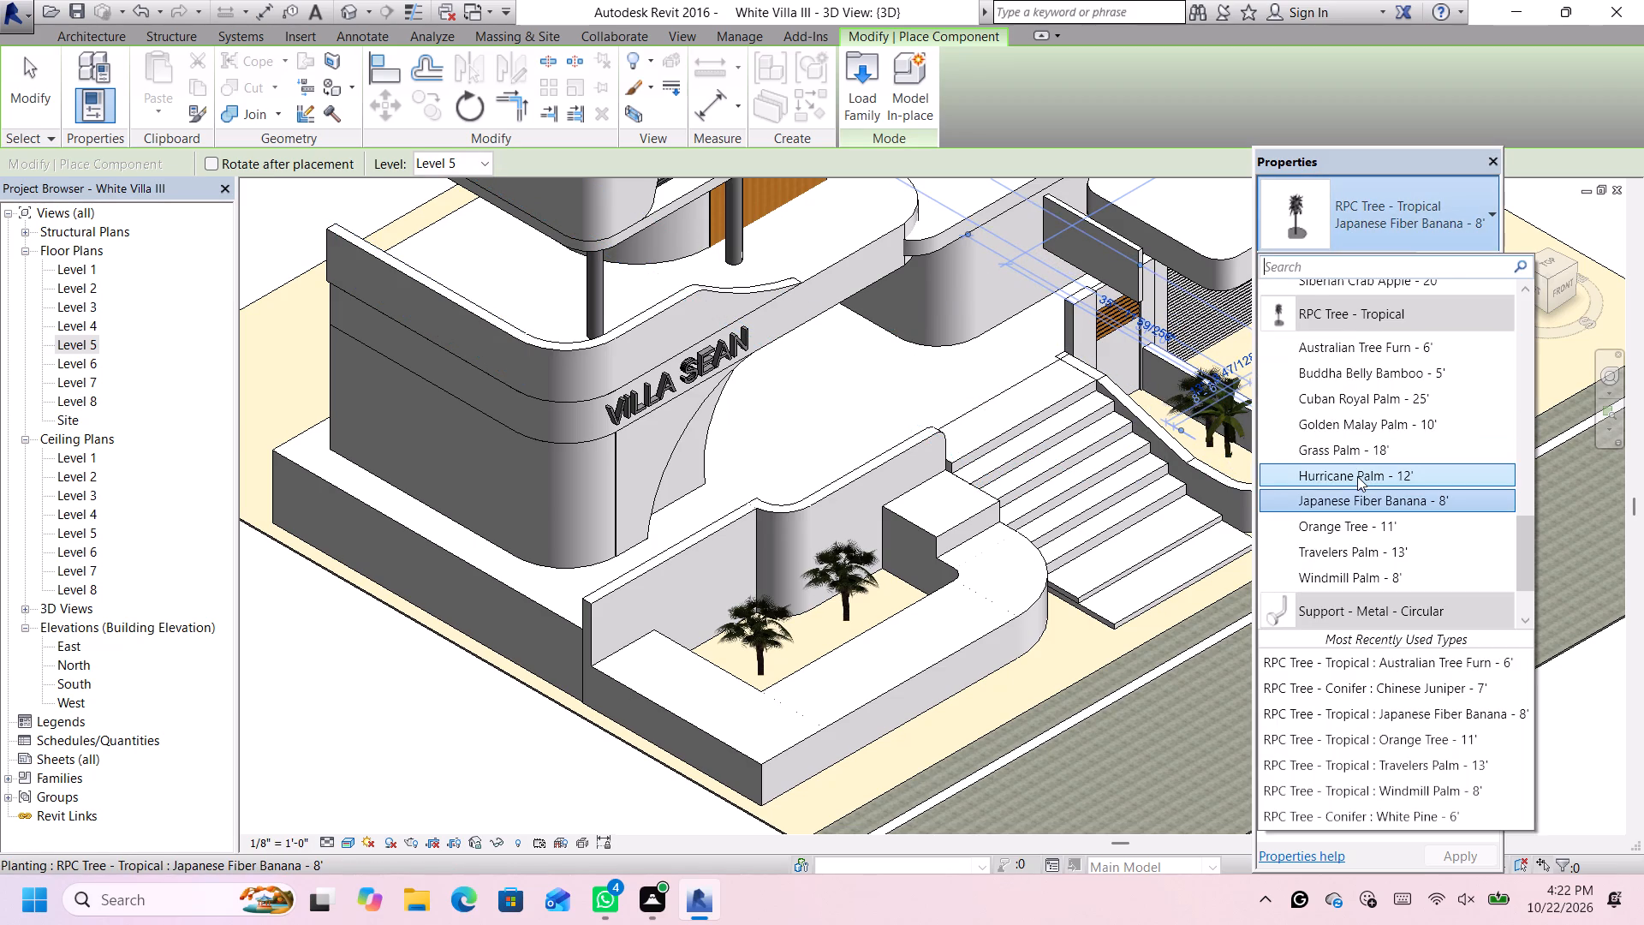
left_click(1357, 476)
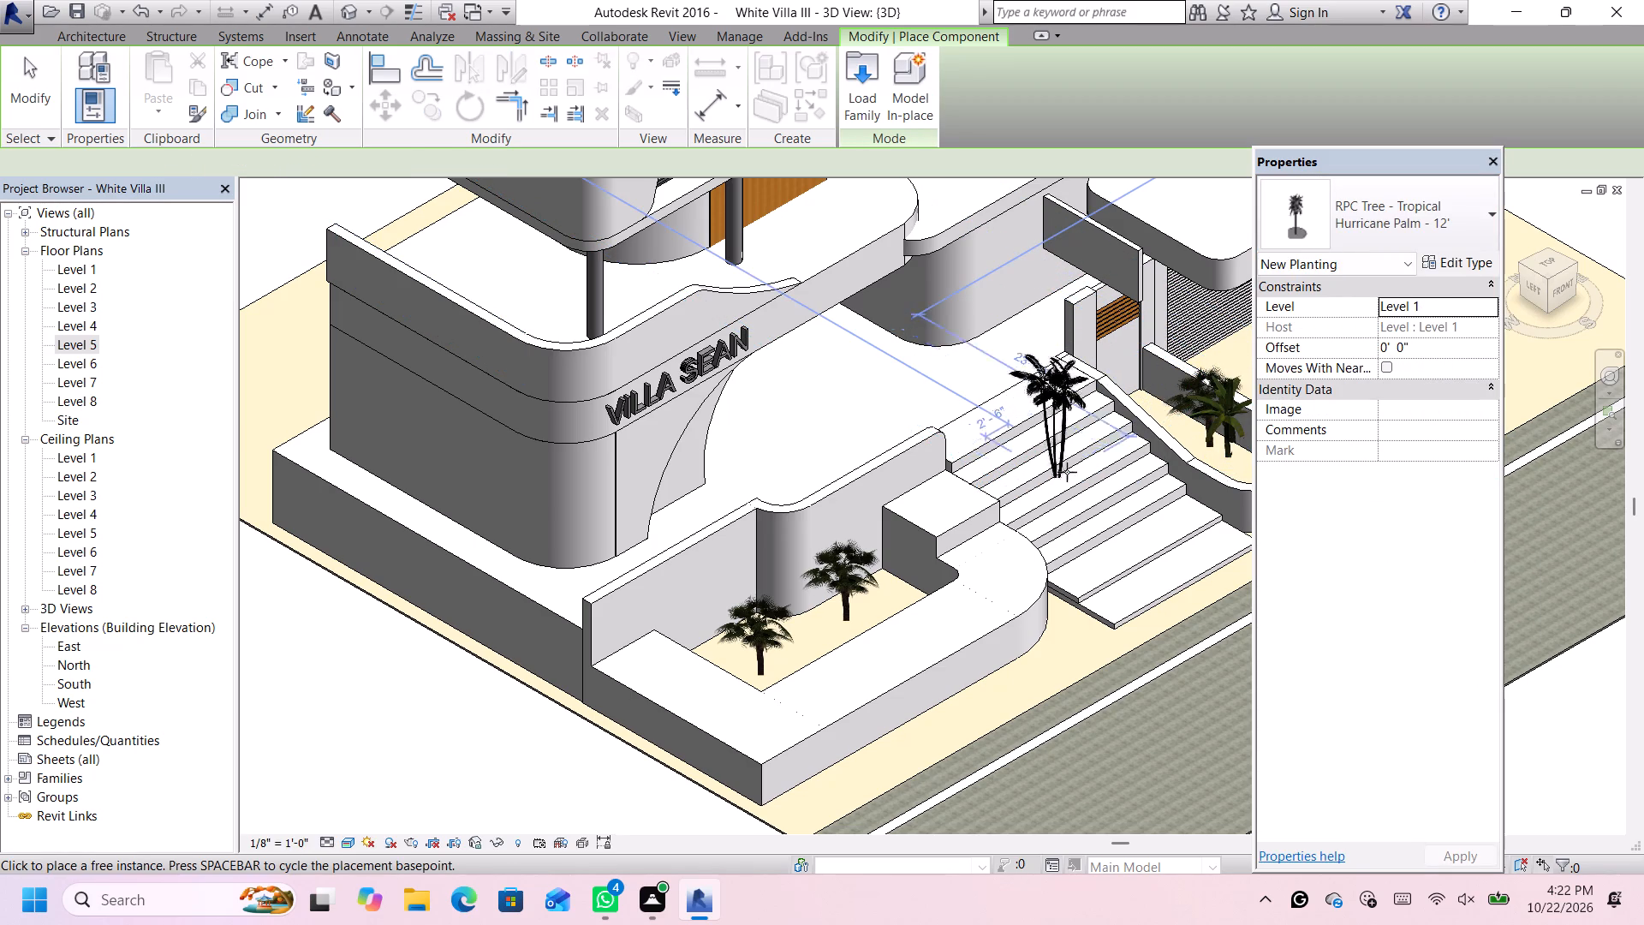
left_click(806, 633)
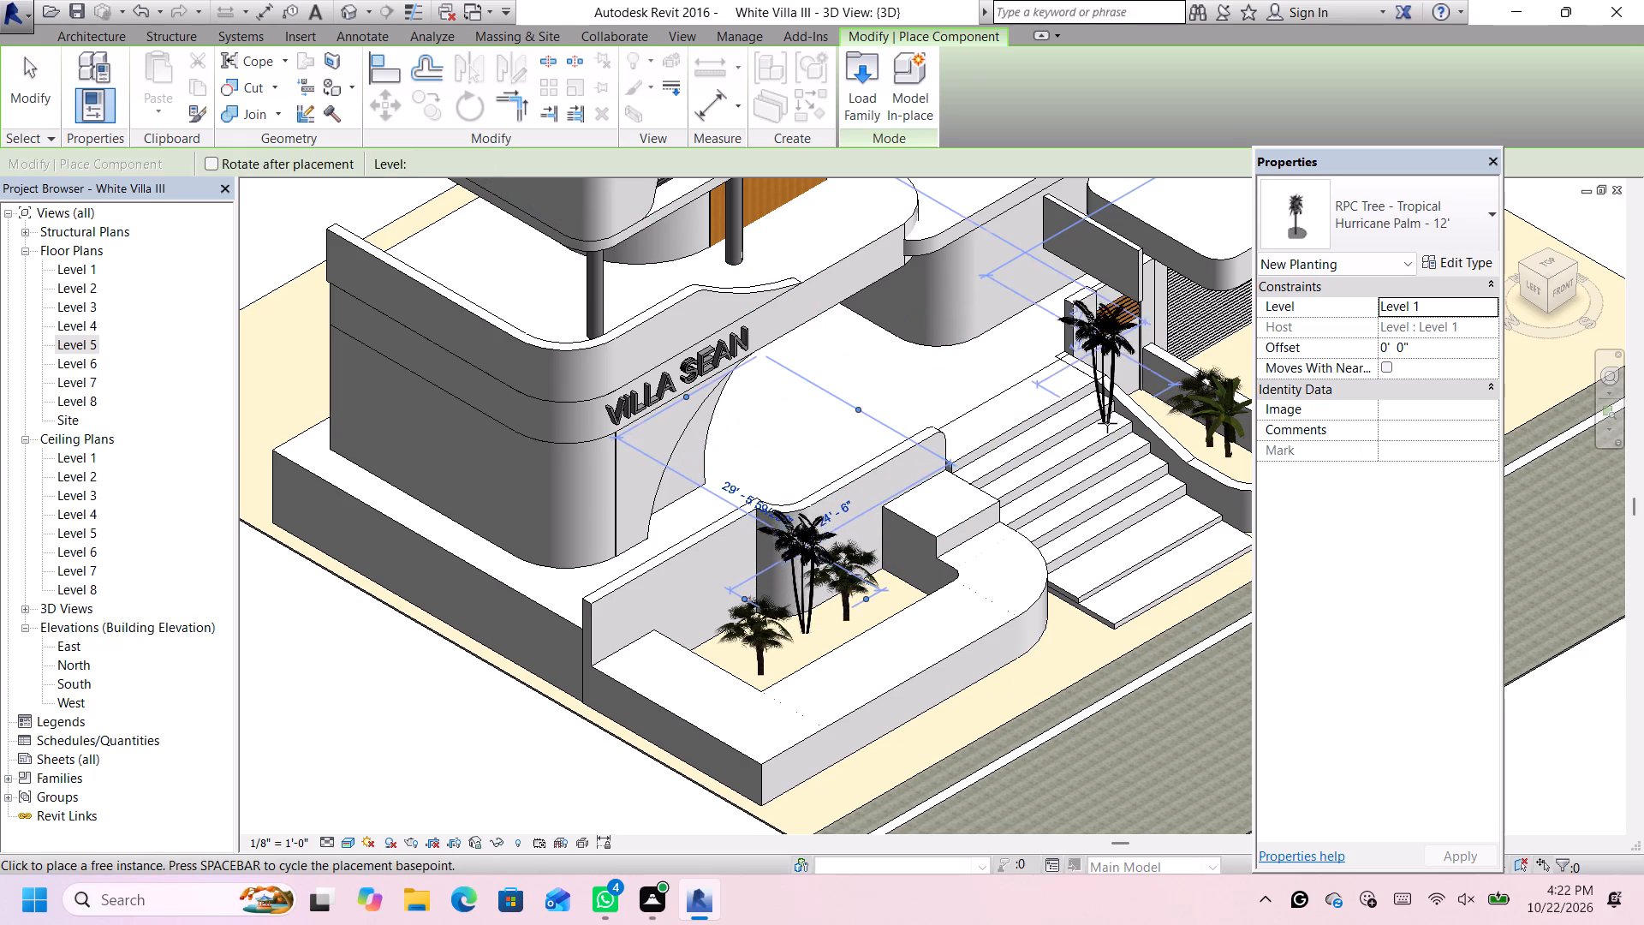
Preview the Grass Palm - 18' type, then place a Golden Malay Palm - 10' among the palms in the front planter.
left_click(1383, 220)
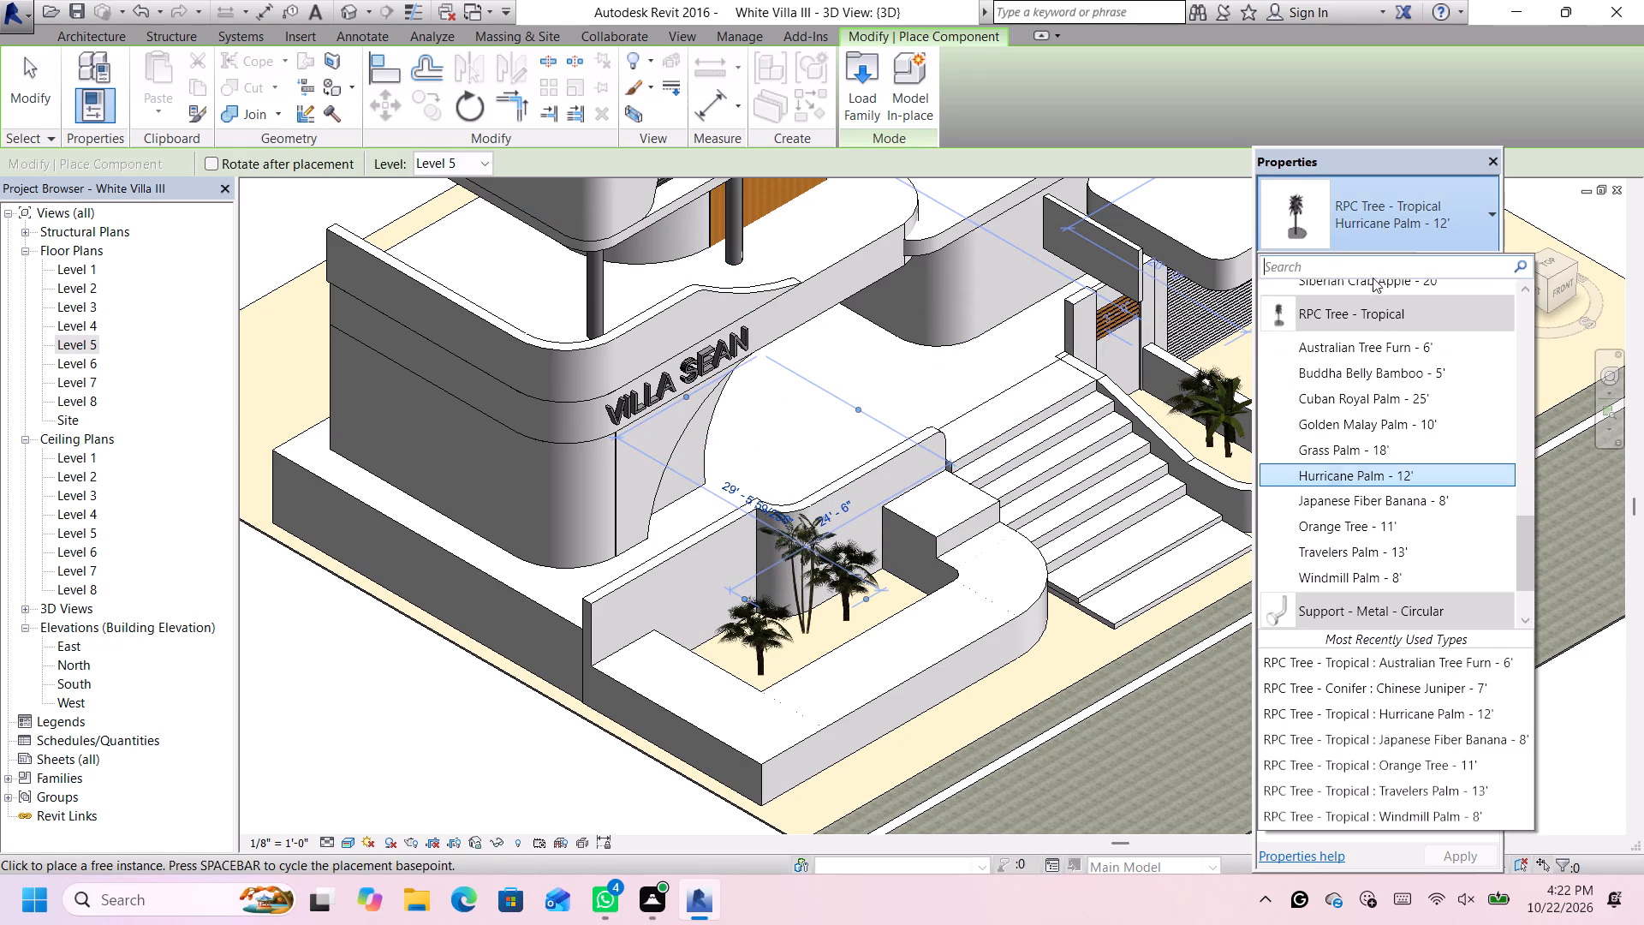
left_click(1375, 445)
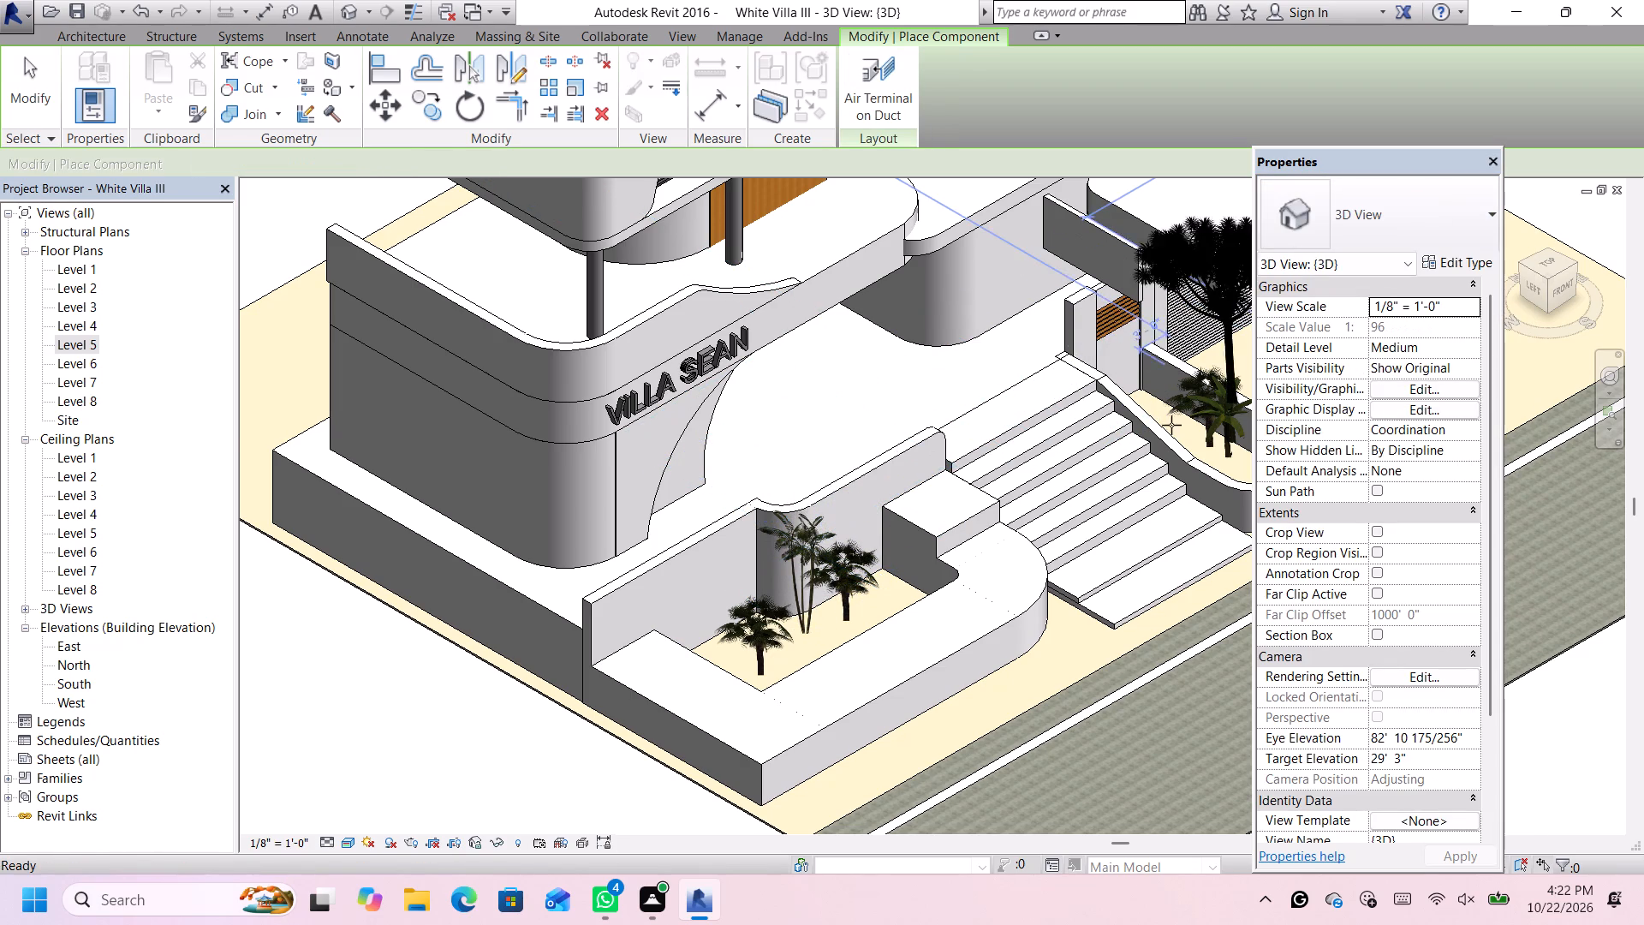
left_click(1376, 236)
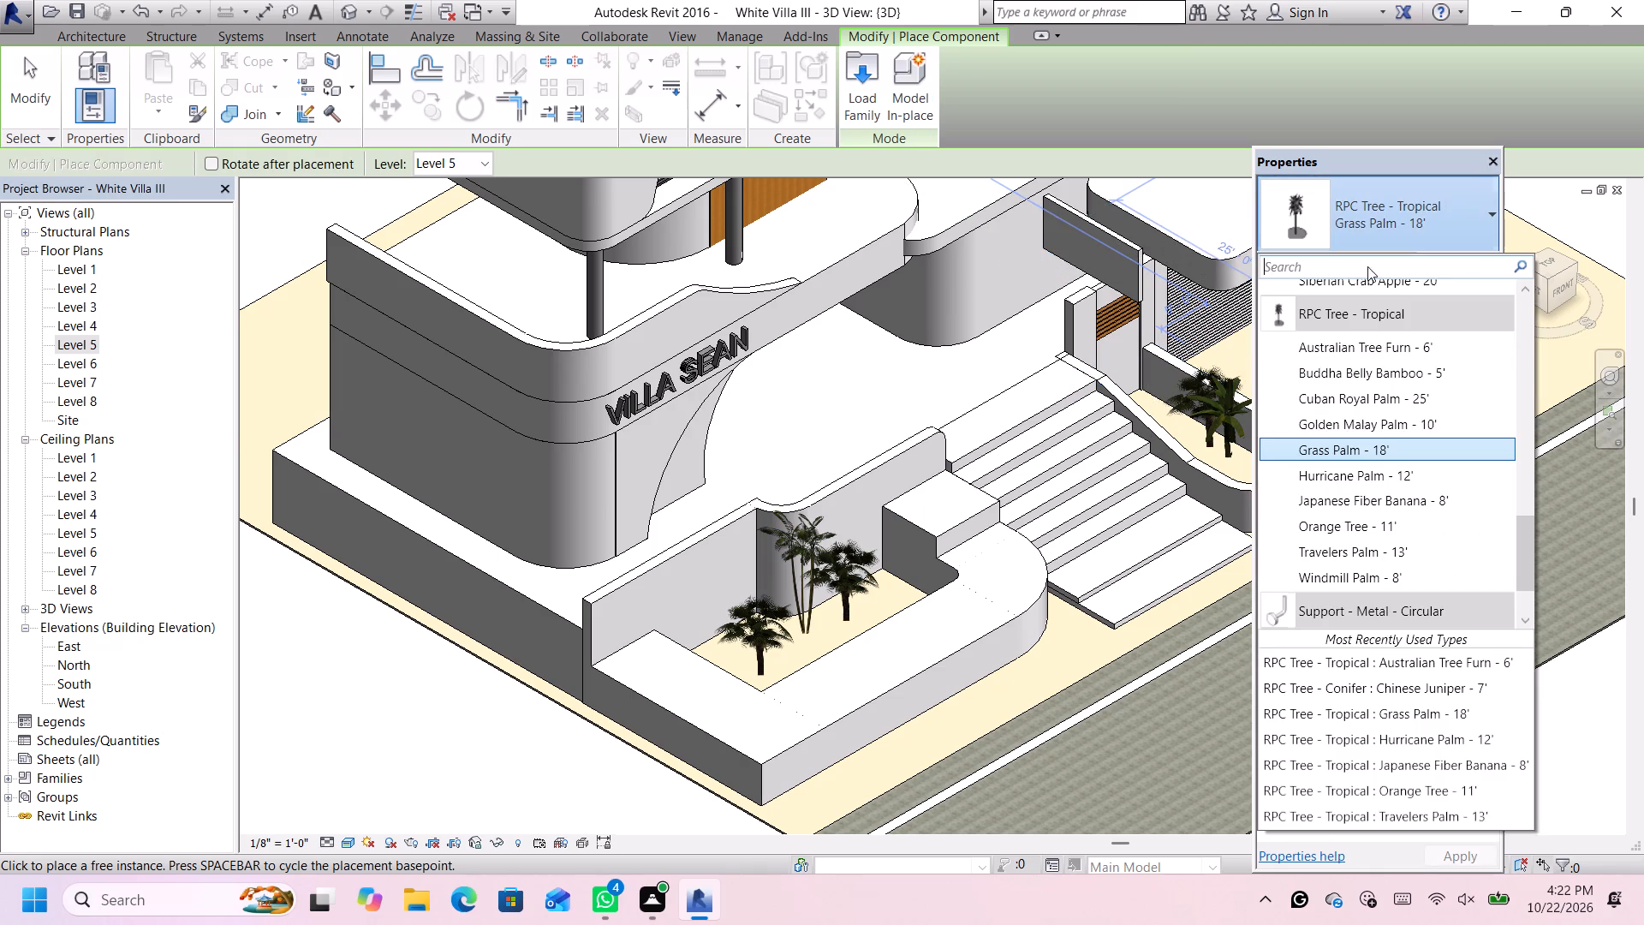
left_click(1348, 413)
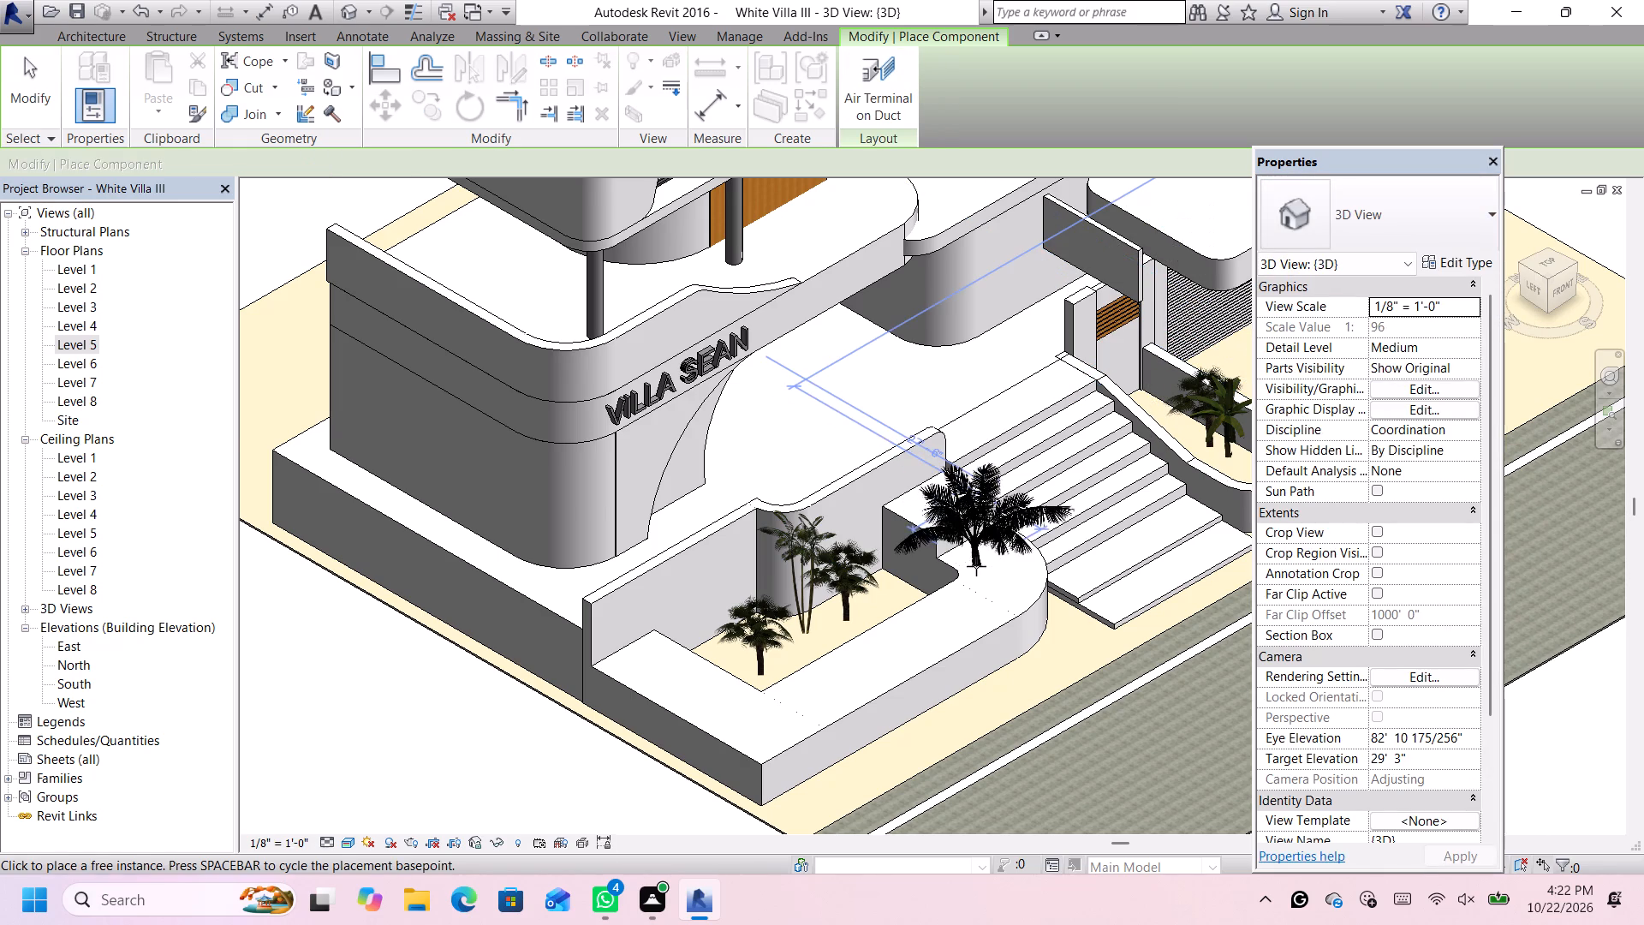
left_click(821, 647)
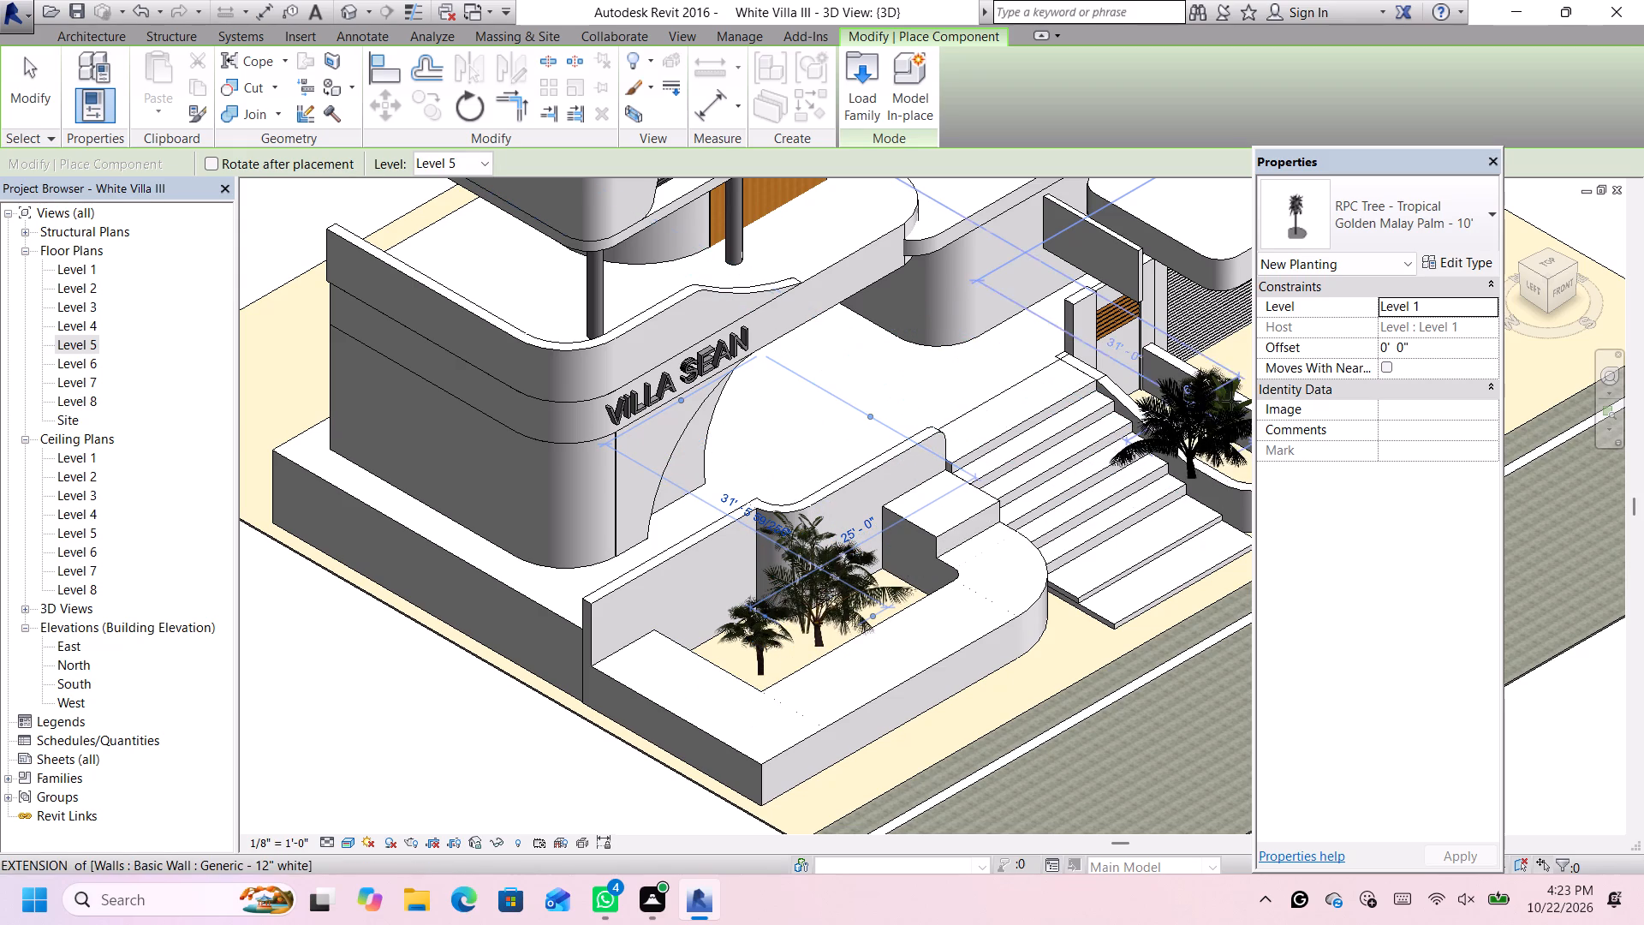
Place a Cuban Royal Palm - 25' along the villa's left side, against the base near the front planter.
left_click(1360, 224)
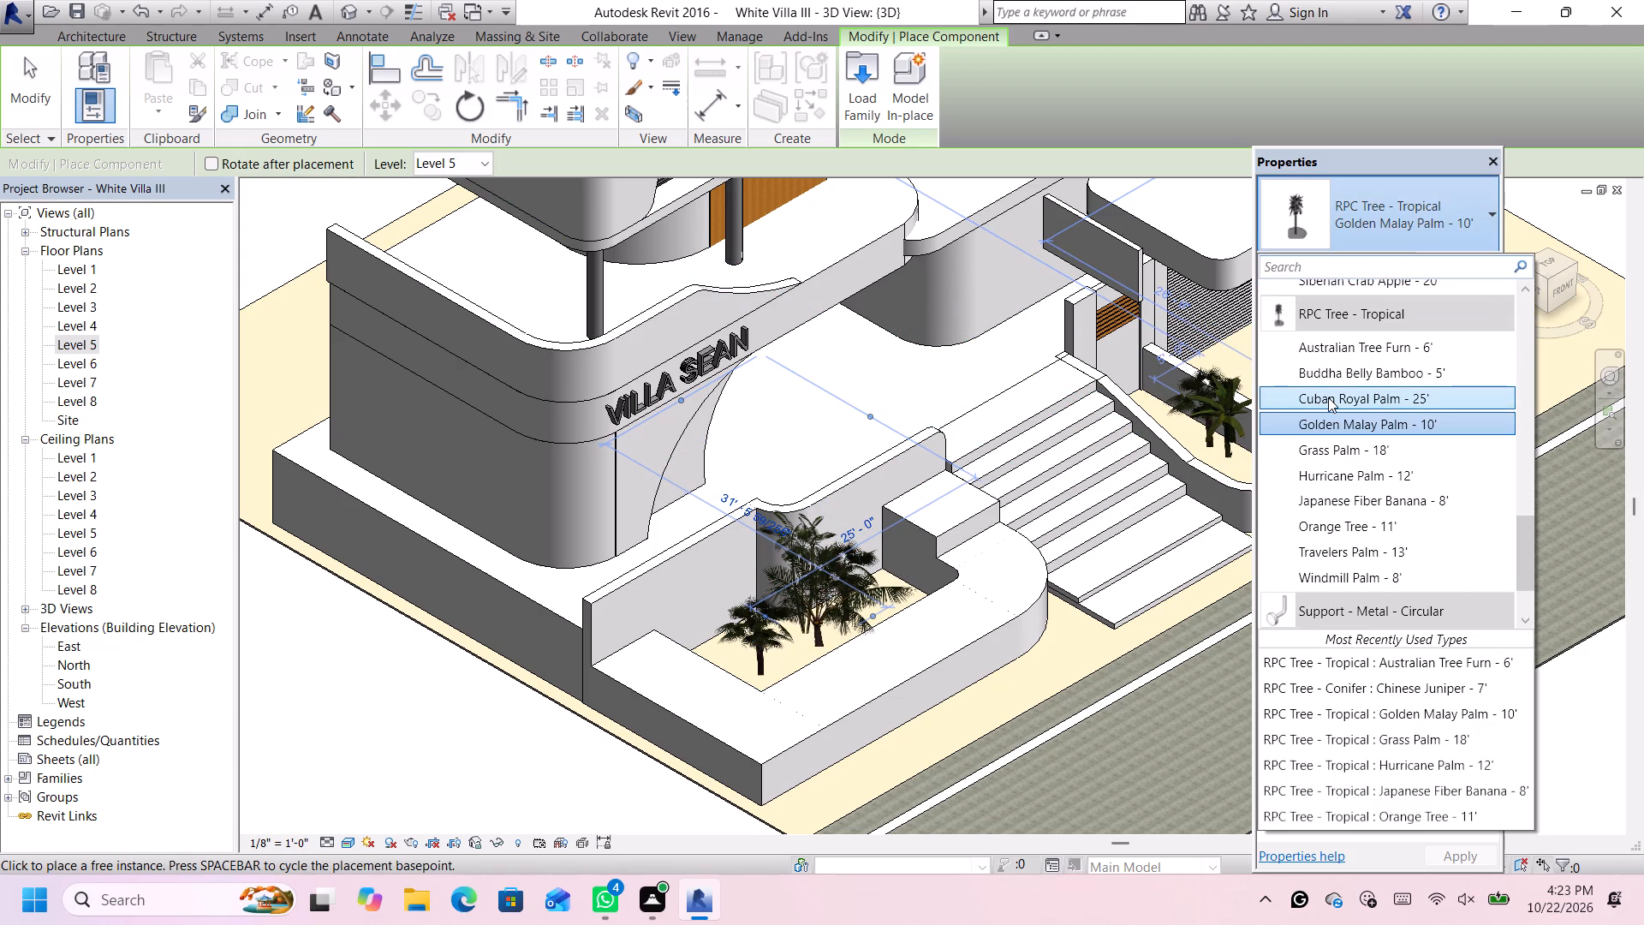
left_click(1328, 397)
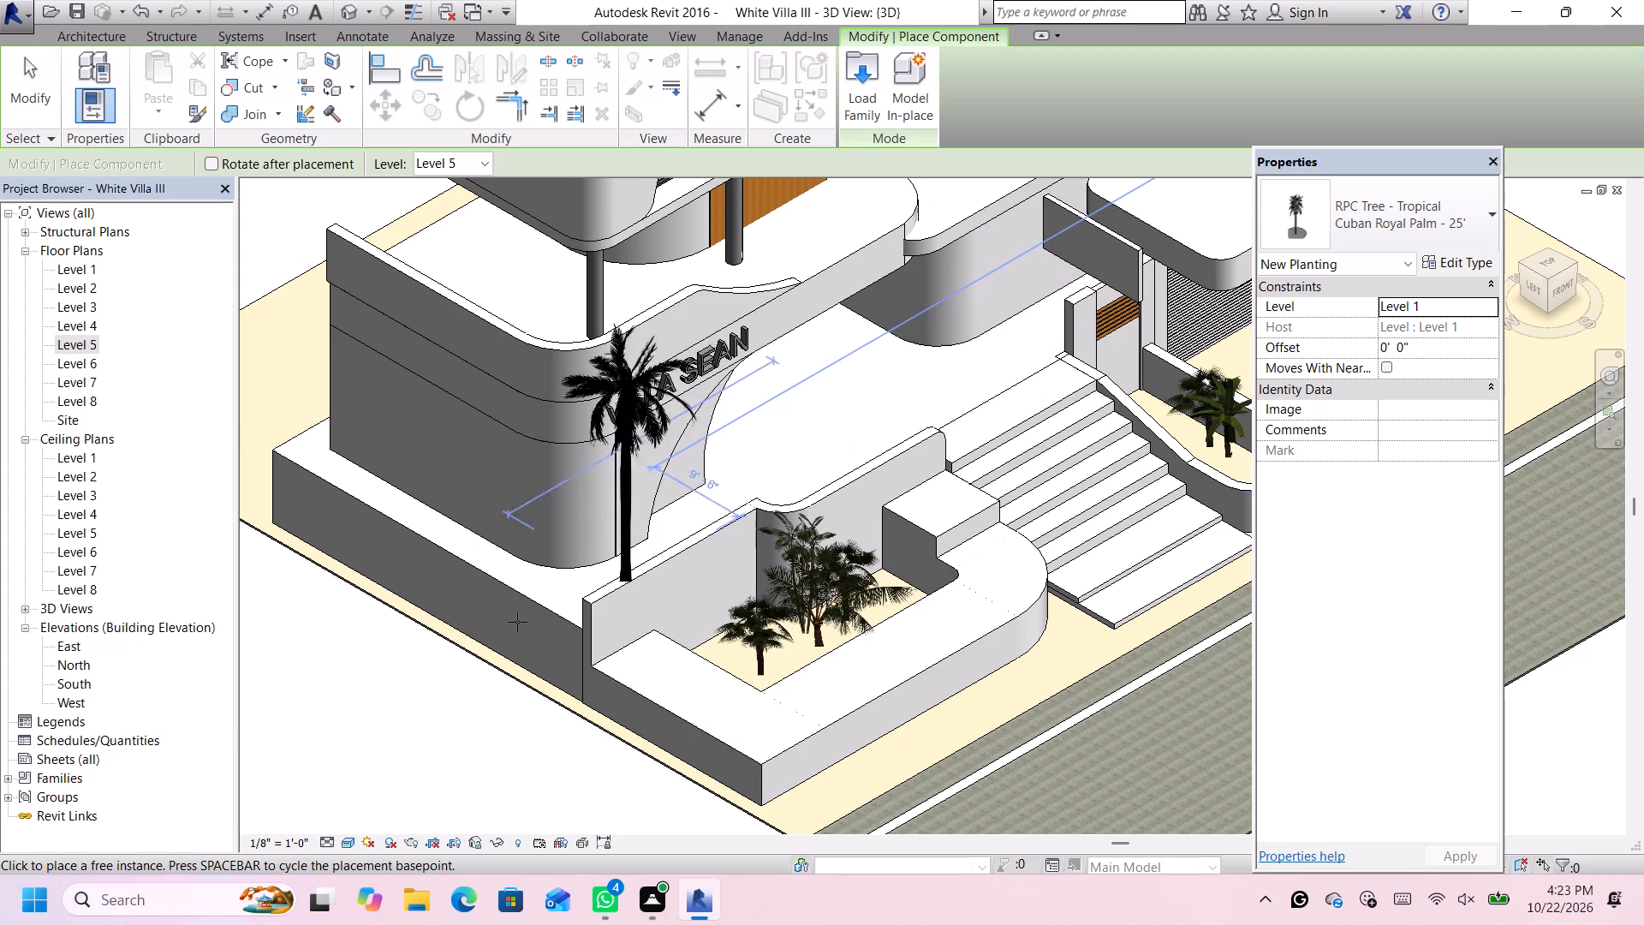
left_click(496, 666)
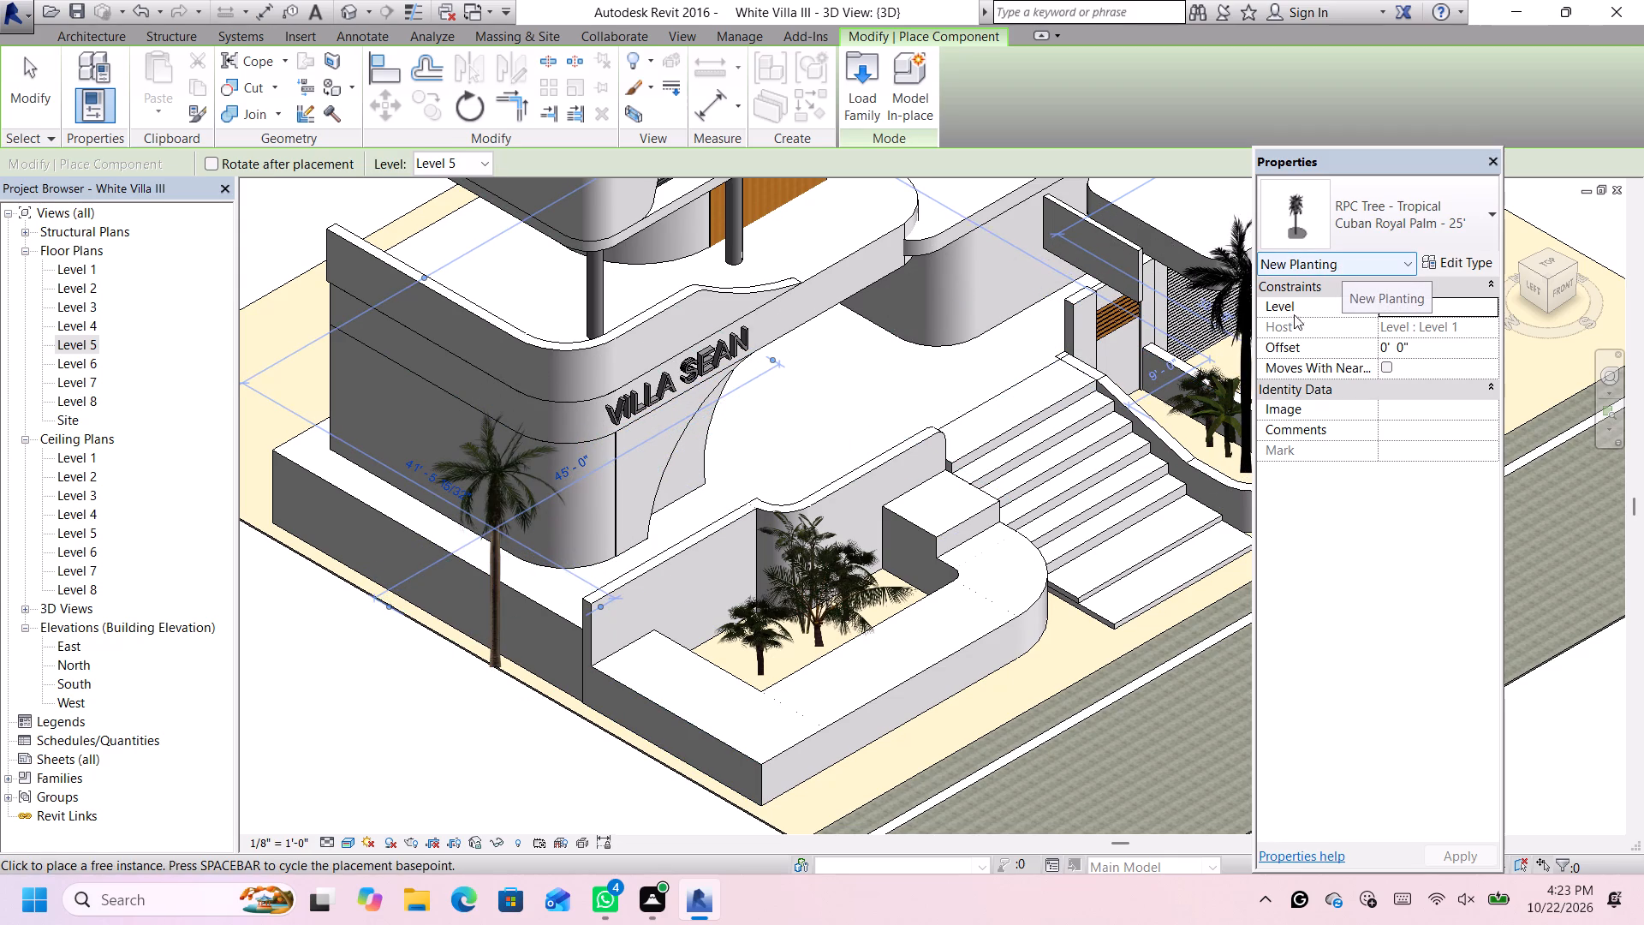
Place a second Cuban Royal Palm - 25' on the ground along the villa's right side wall, behind the garage.
scroll(1260, 343, "down", 5)
scroll(1153, 418, "down", 3)
scroll(1186, 372, "up", 1)
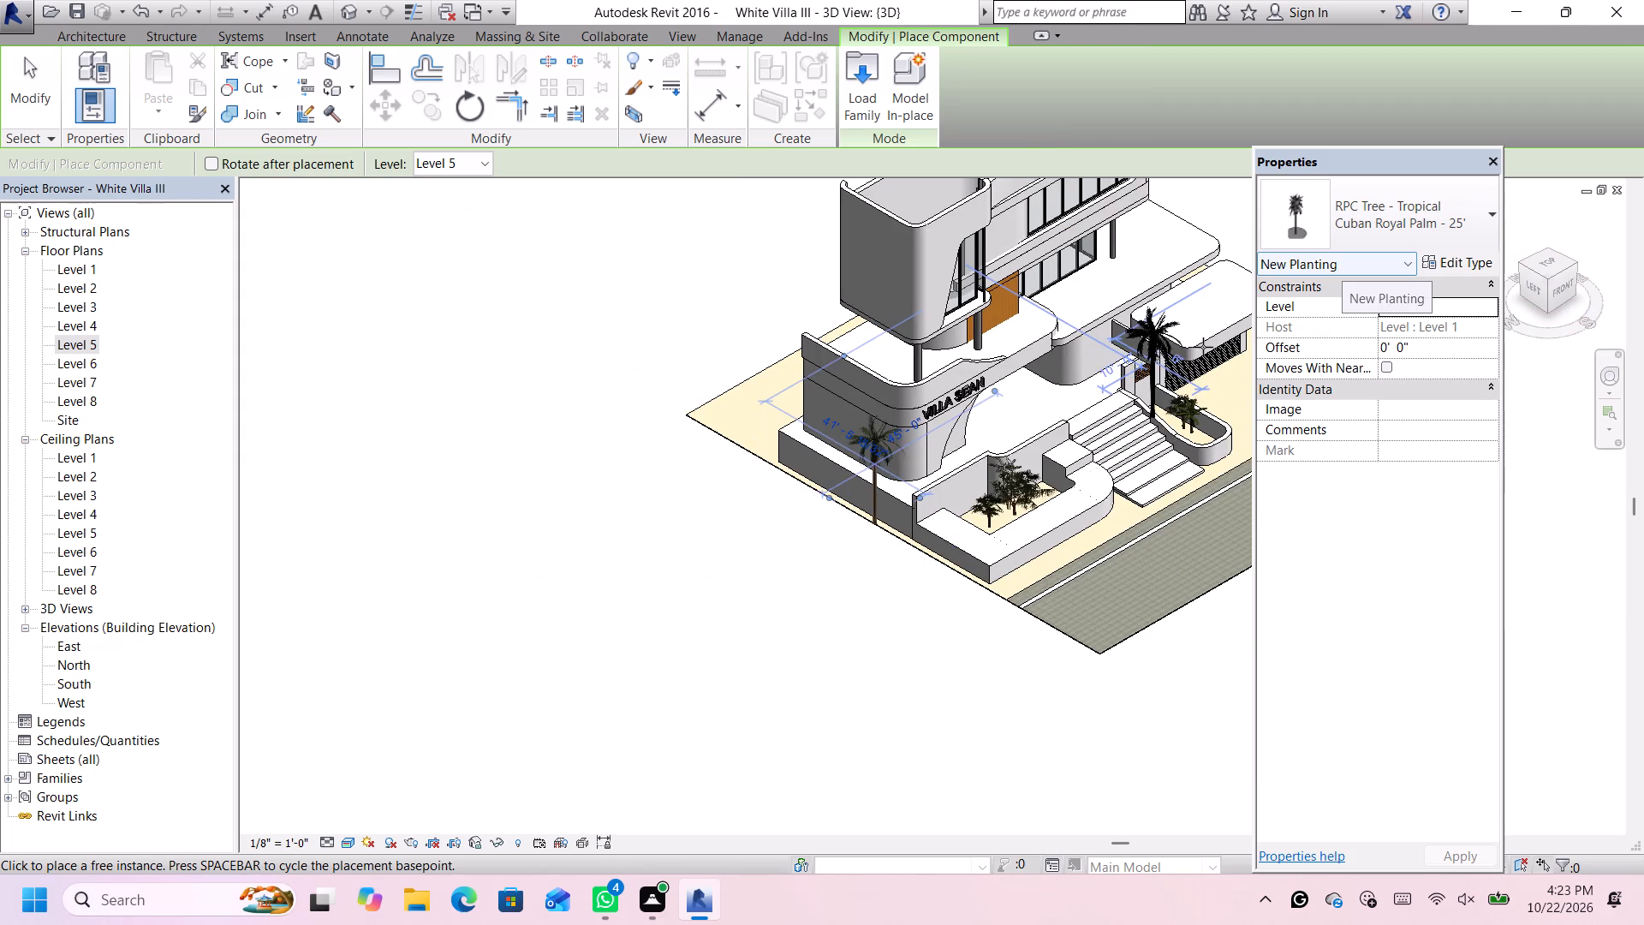
scroll(1203, 347, "up", 4)
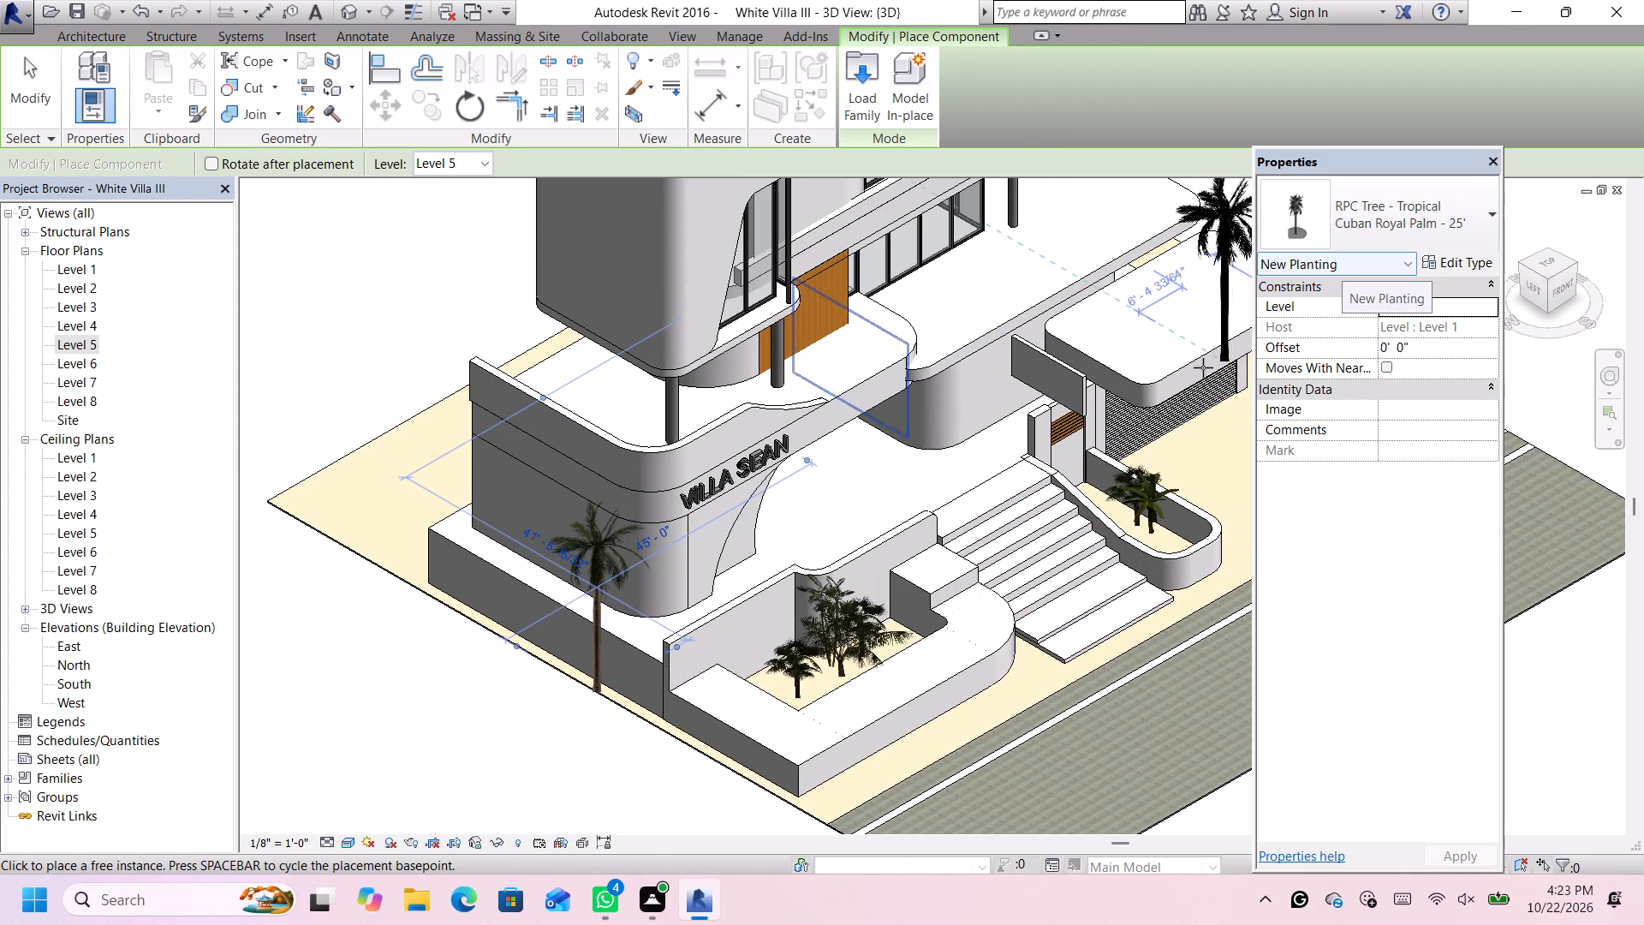
left_click(1575, 267)
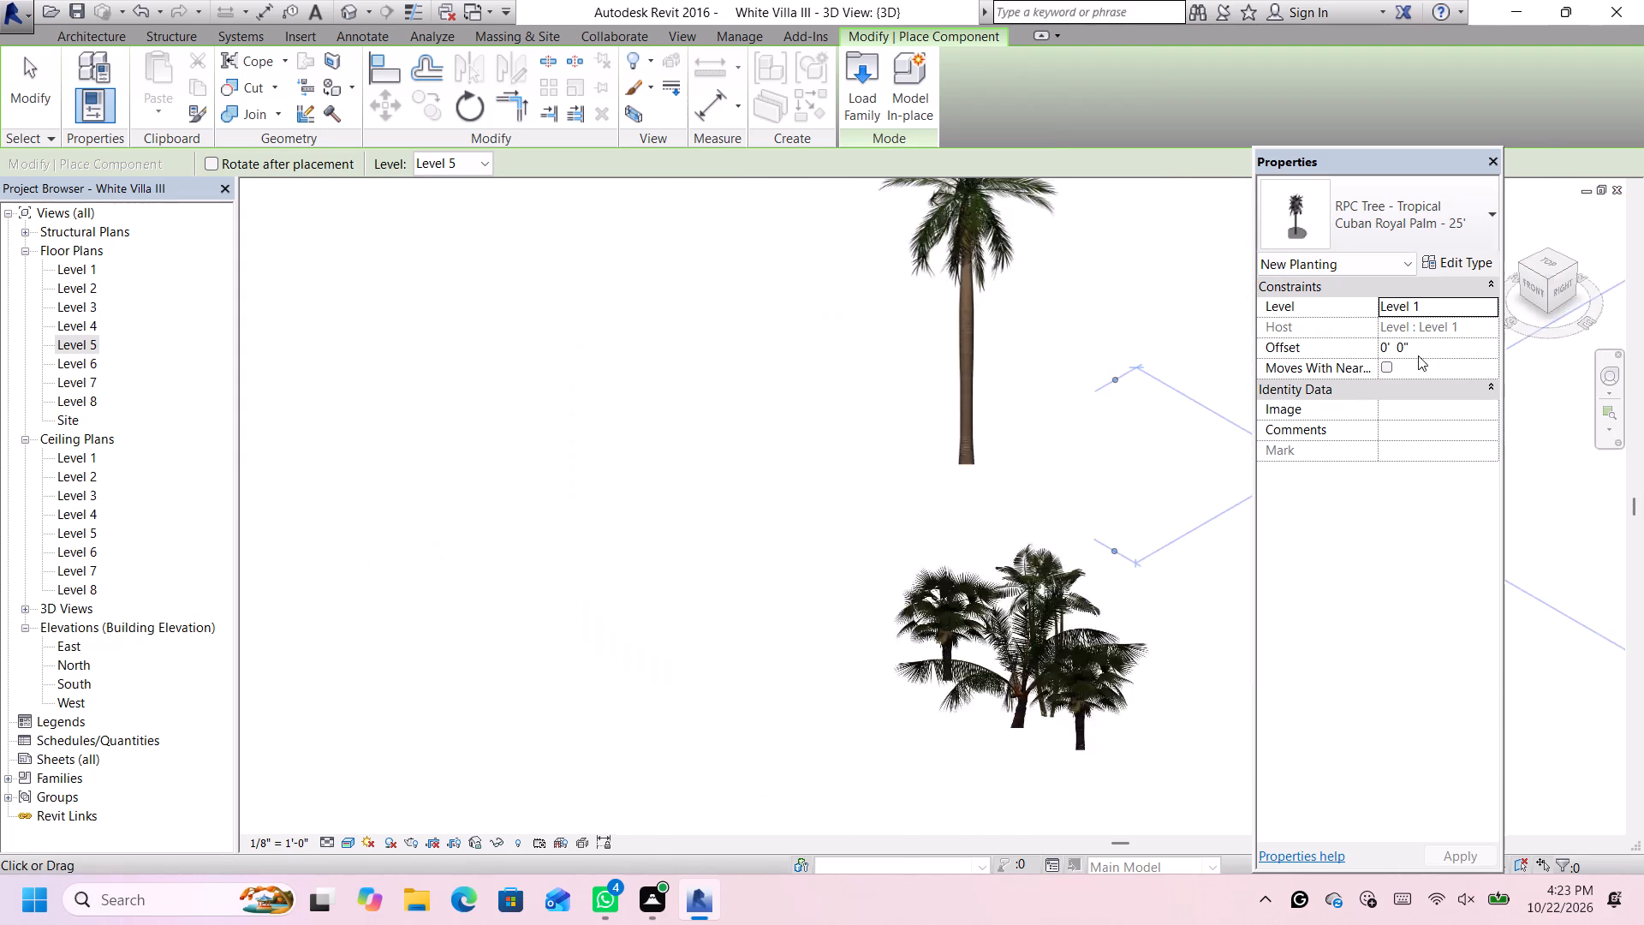
scroll(1248, 485, "down", 6)
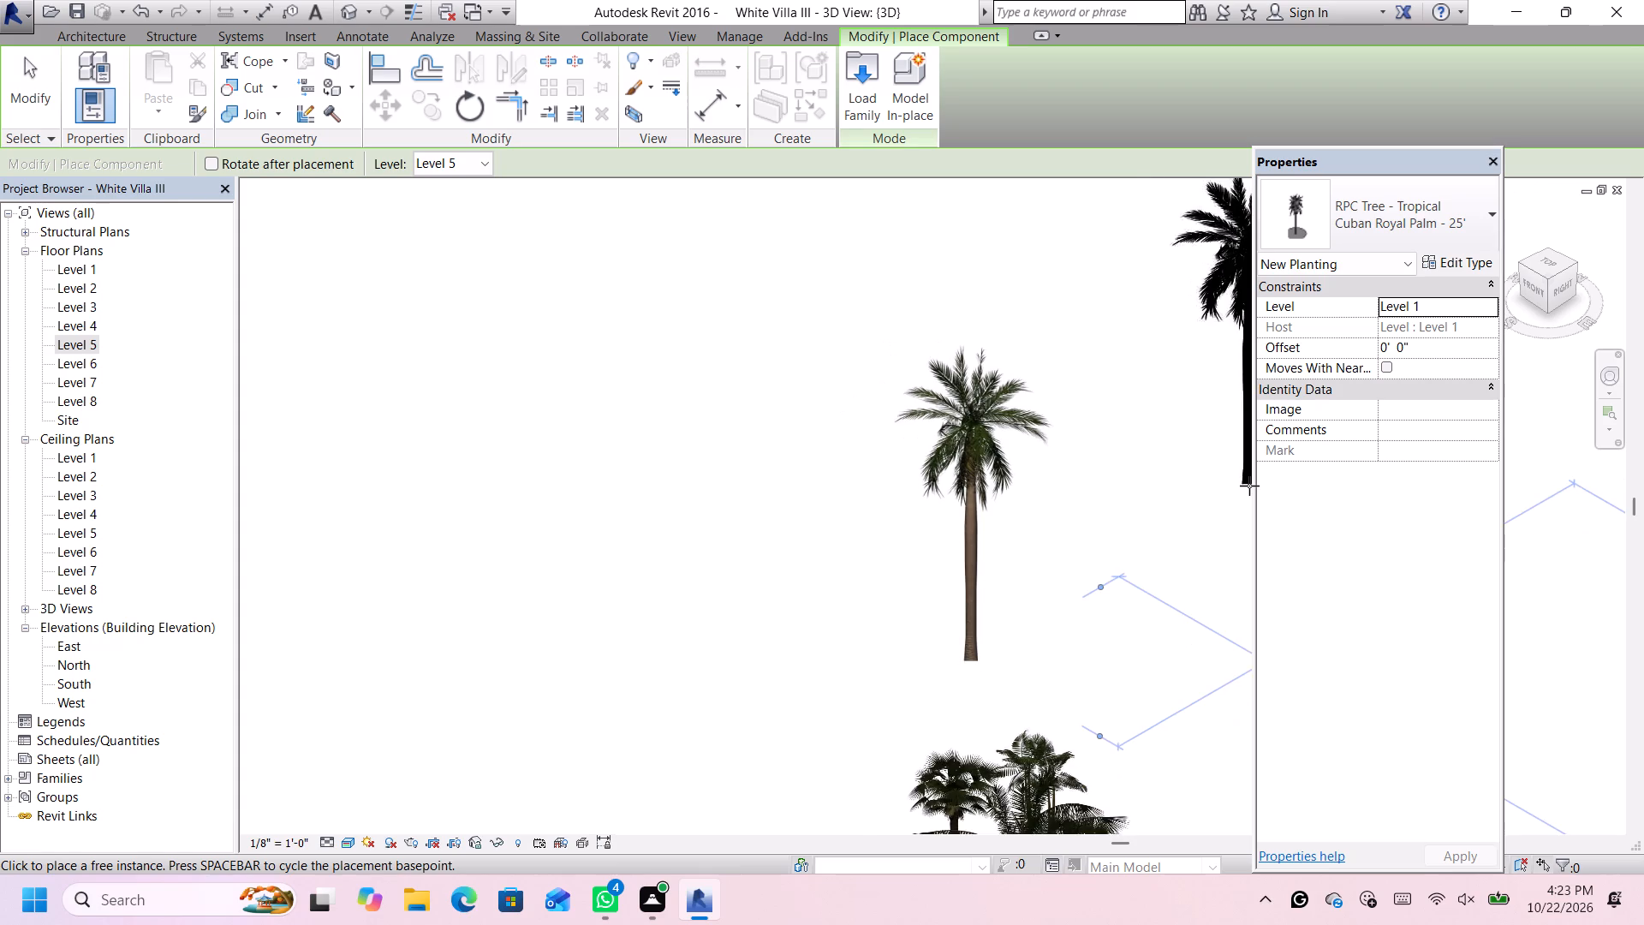
scroll(1249, 486, "down", 11)
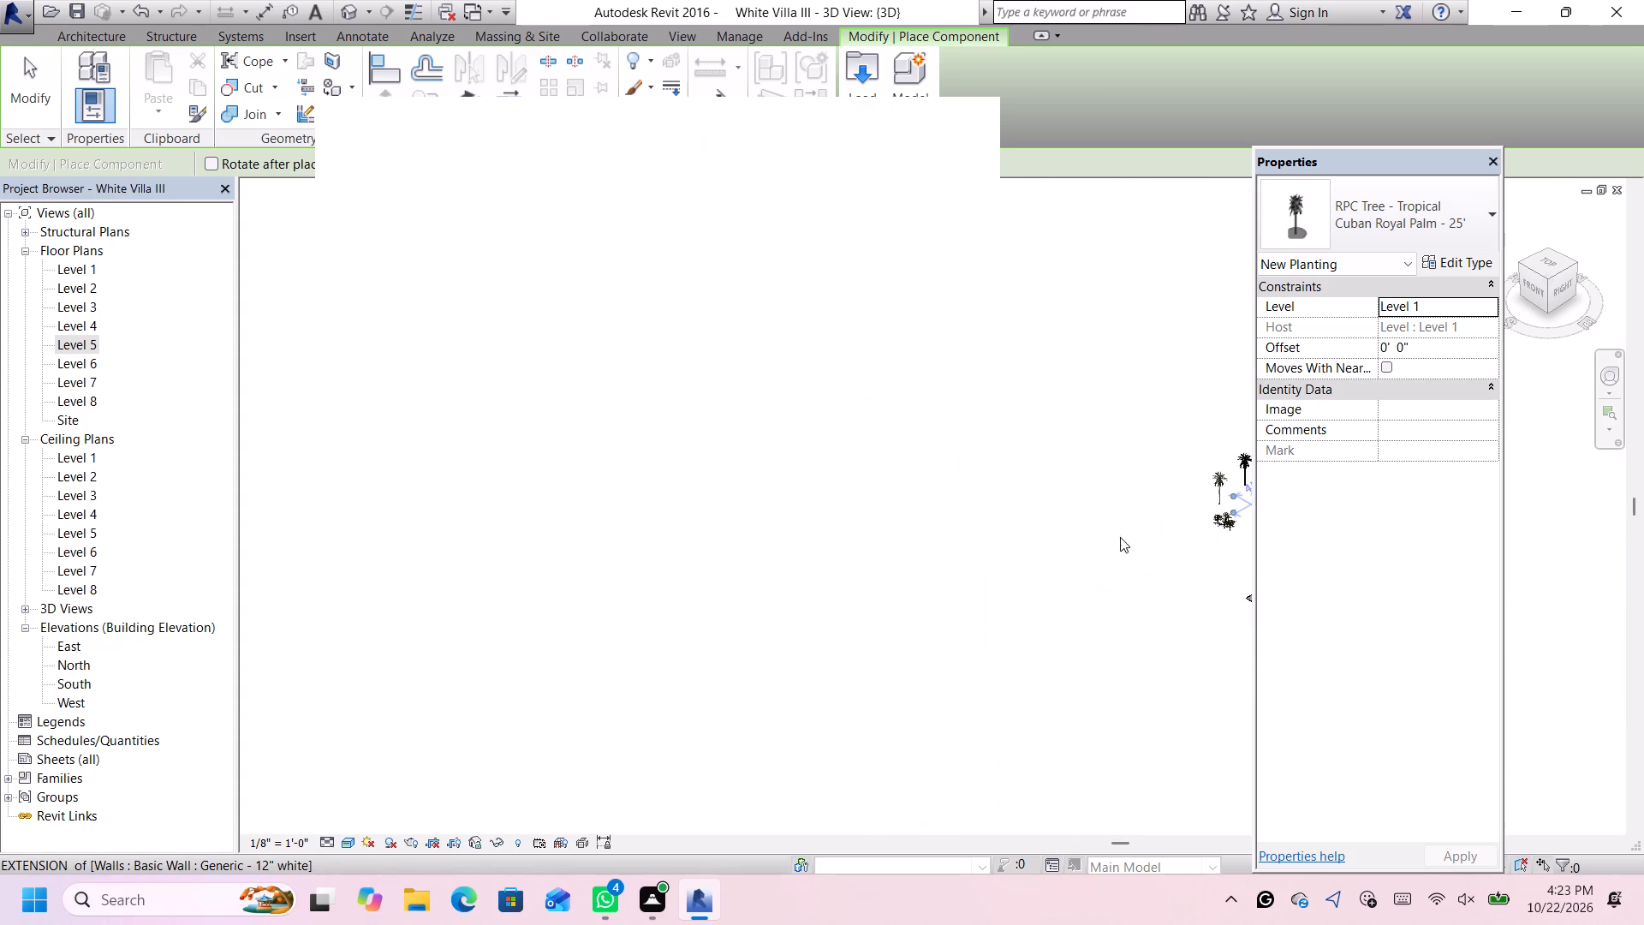
scroll(1147, 558, "up", 5)
scroll(1245, 592, "down", 1)
scroll(1254, 588, "up", 1)
scroll(1415, 558, "down", 5)
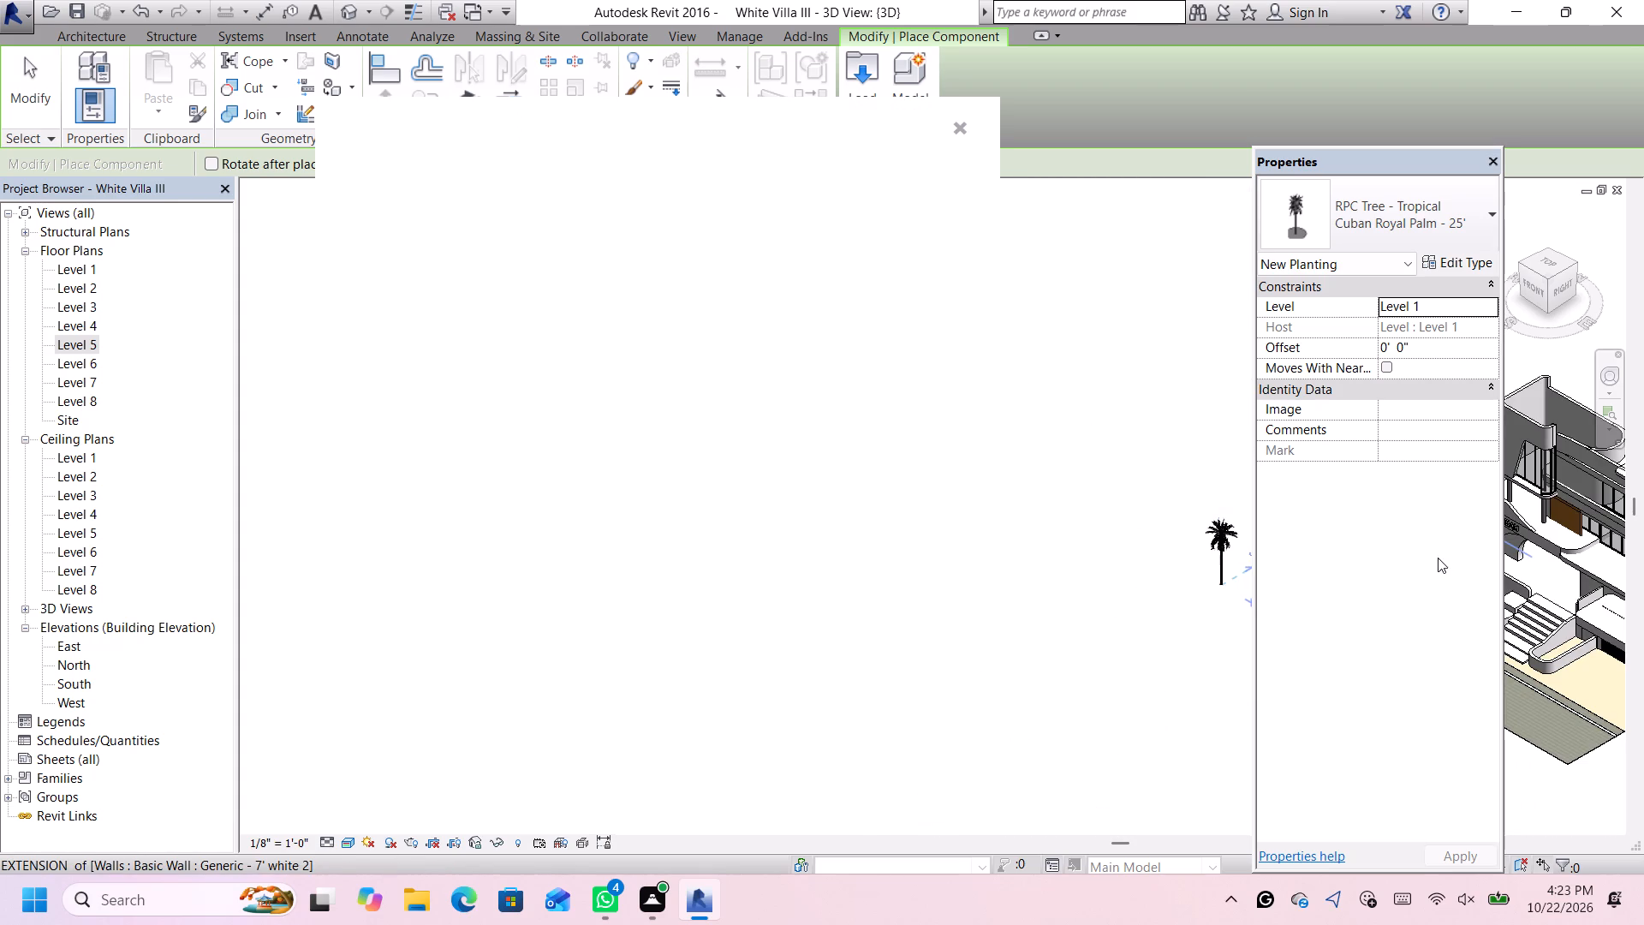
scroll(1438, 558, "down", 4)
left_click(959, 127)
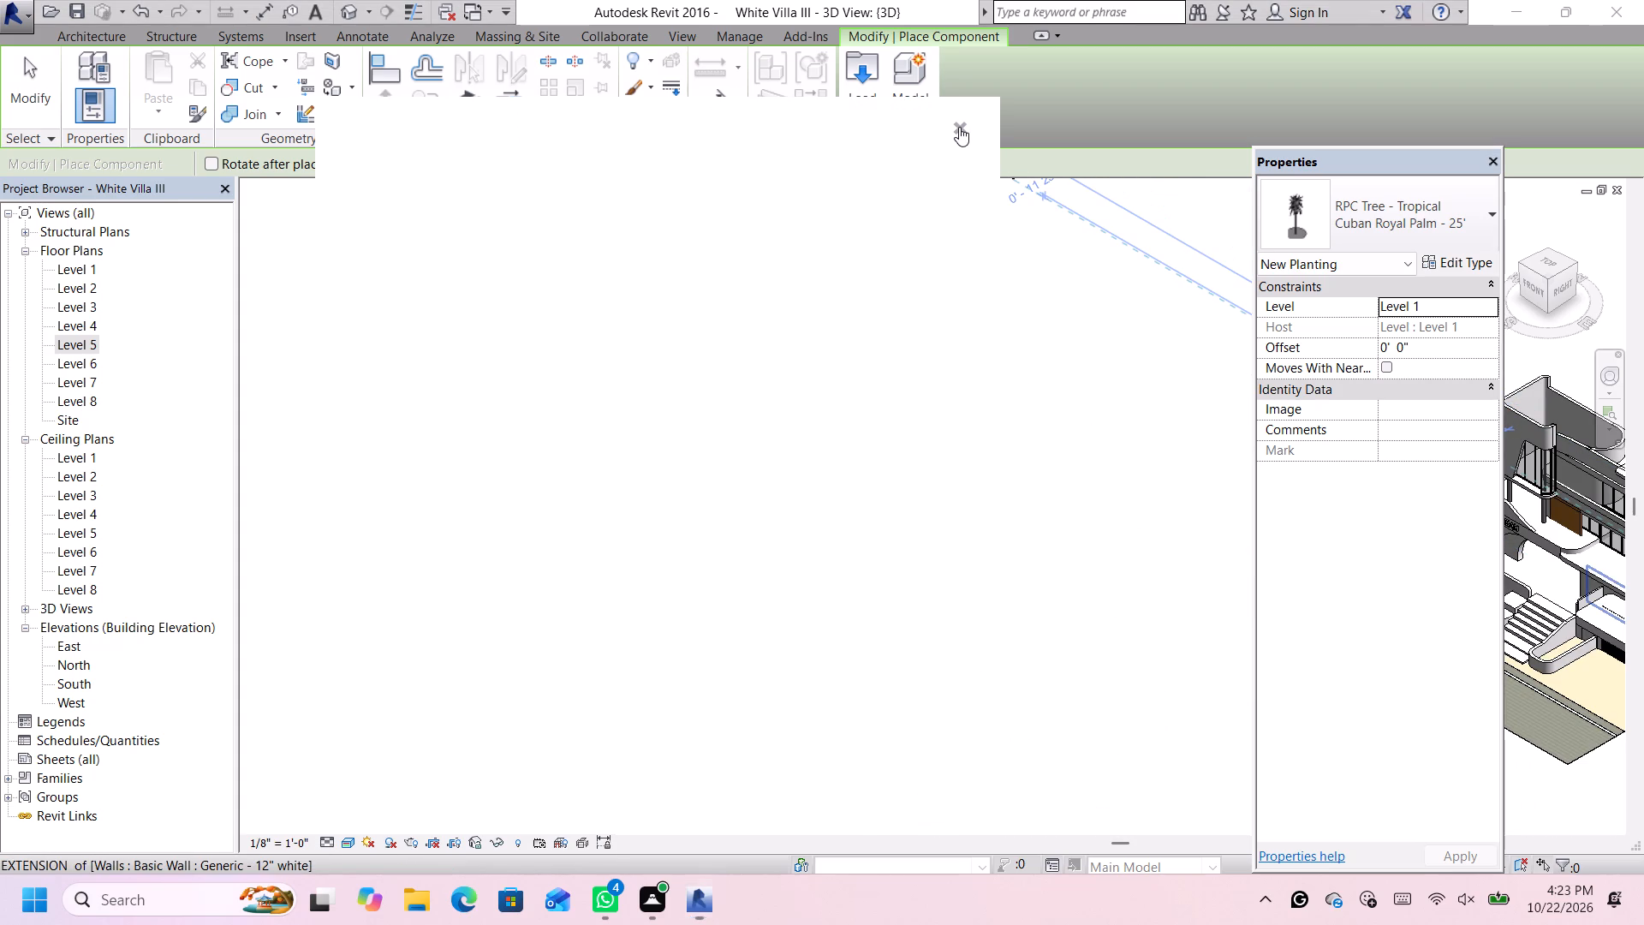
scroll(962, 131, "down", 1)
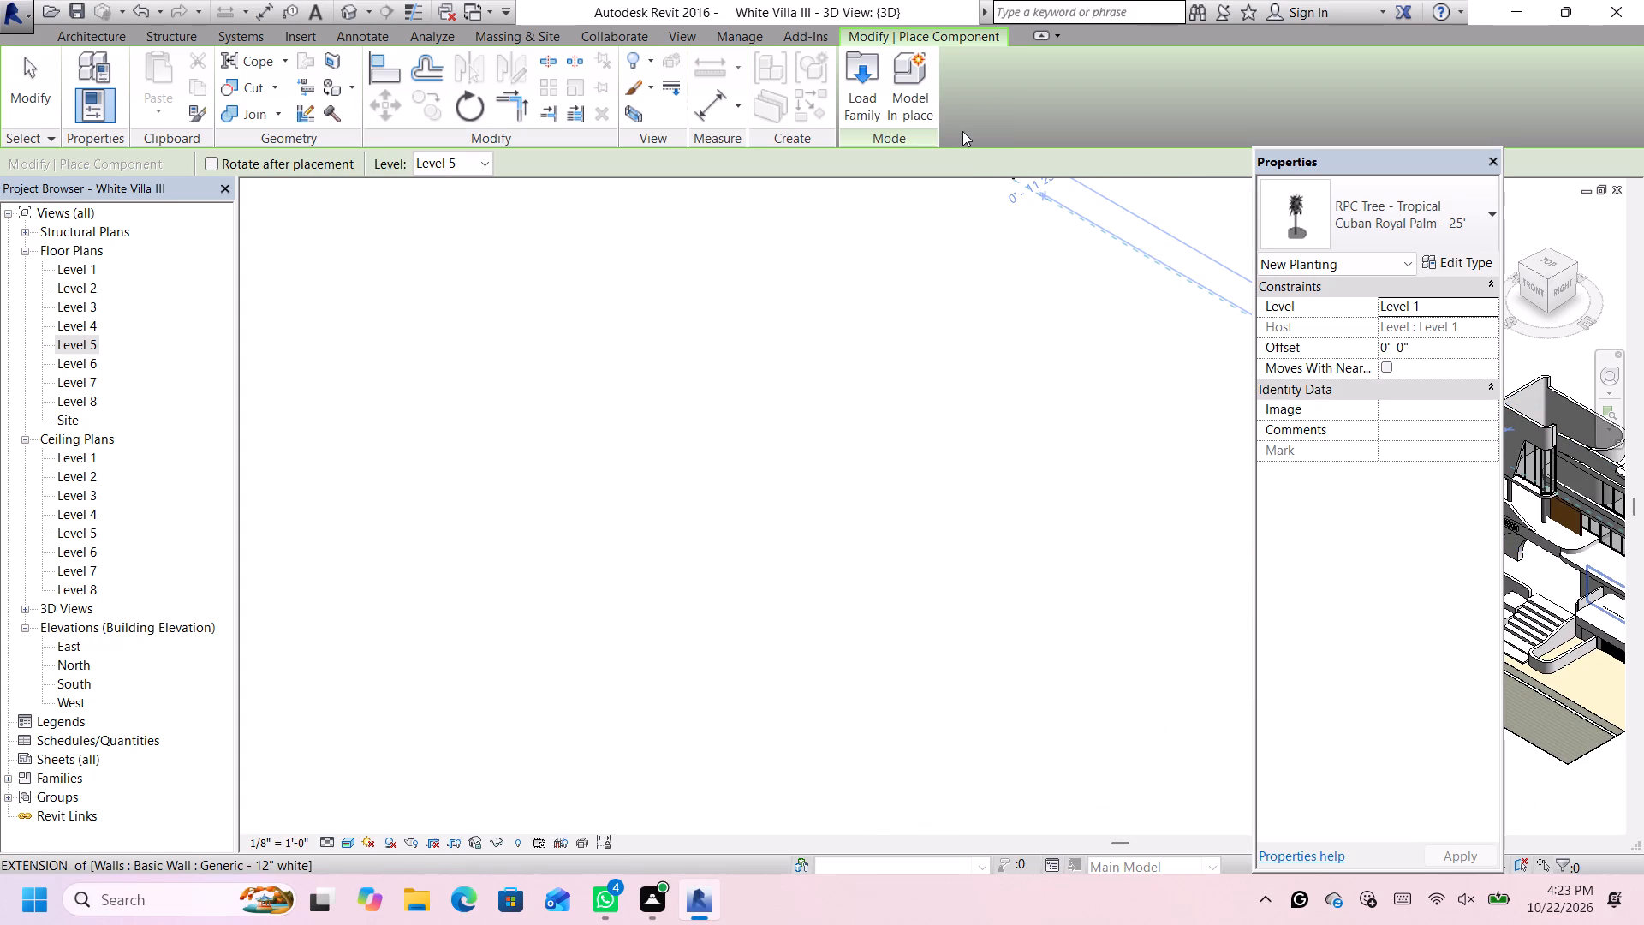
scroll(962, 131, "down", 2)
scroll(1167, 482, "down", 16)
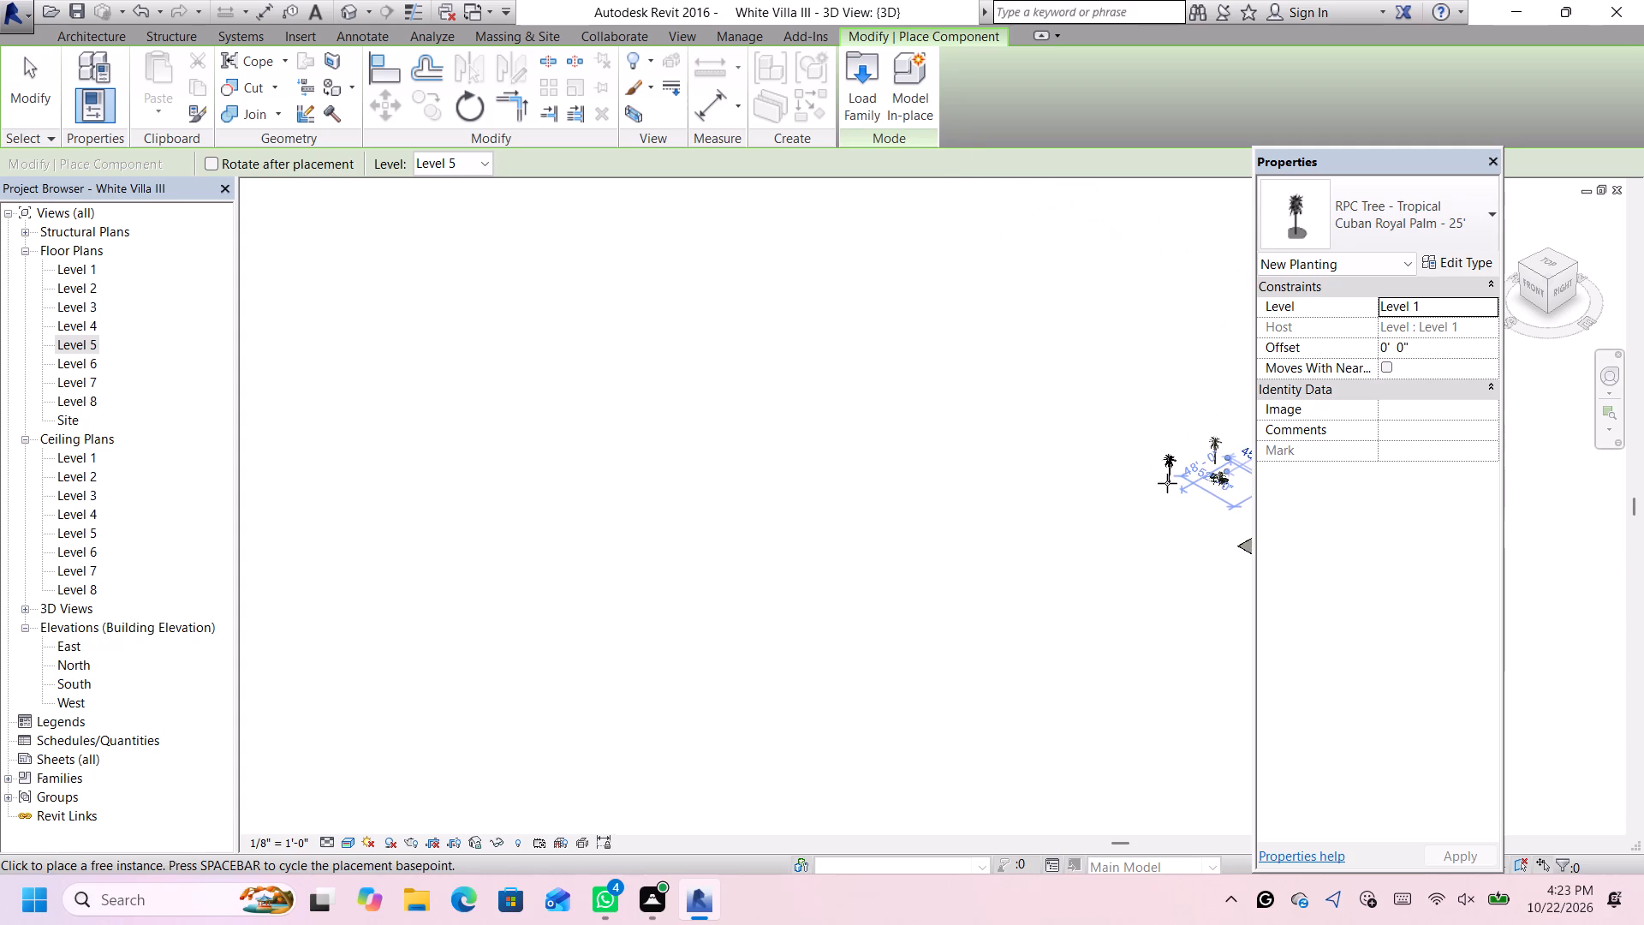
scroll(1172, 476, "down", 3)
scroll(1215, 495, "up", 16)
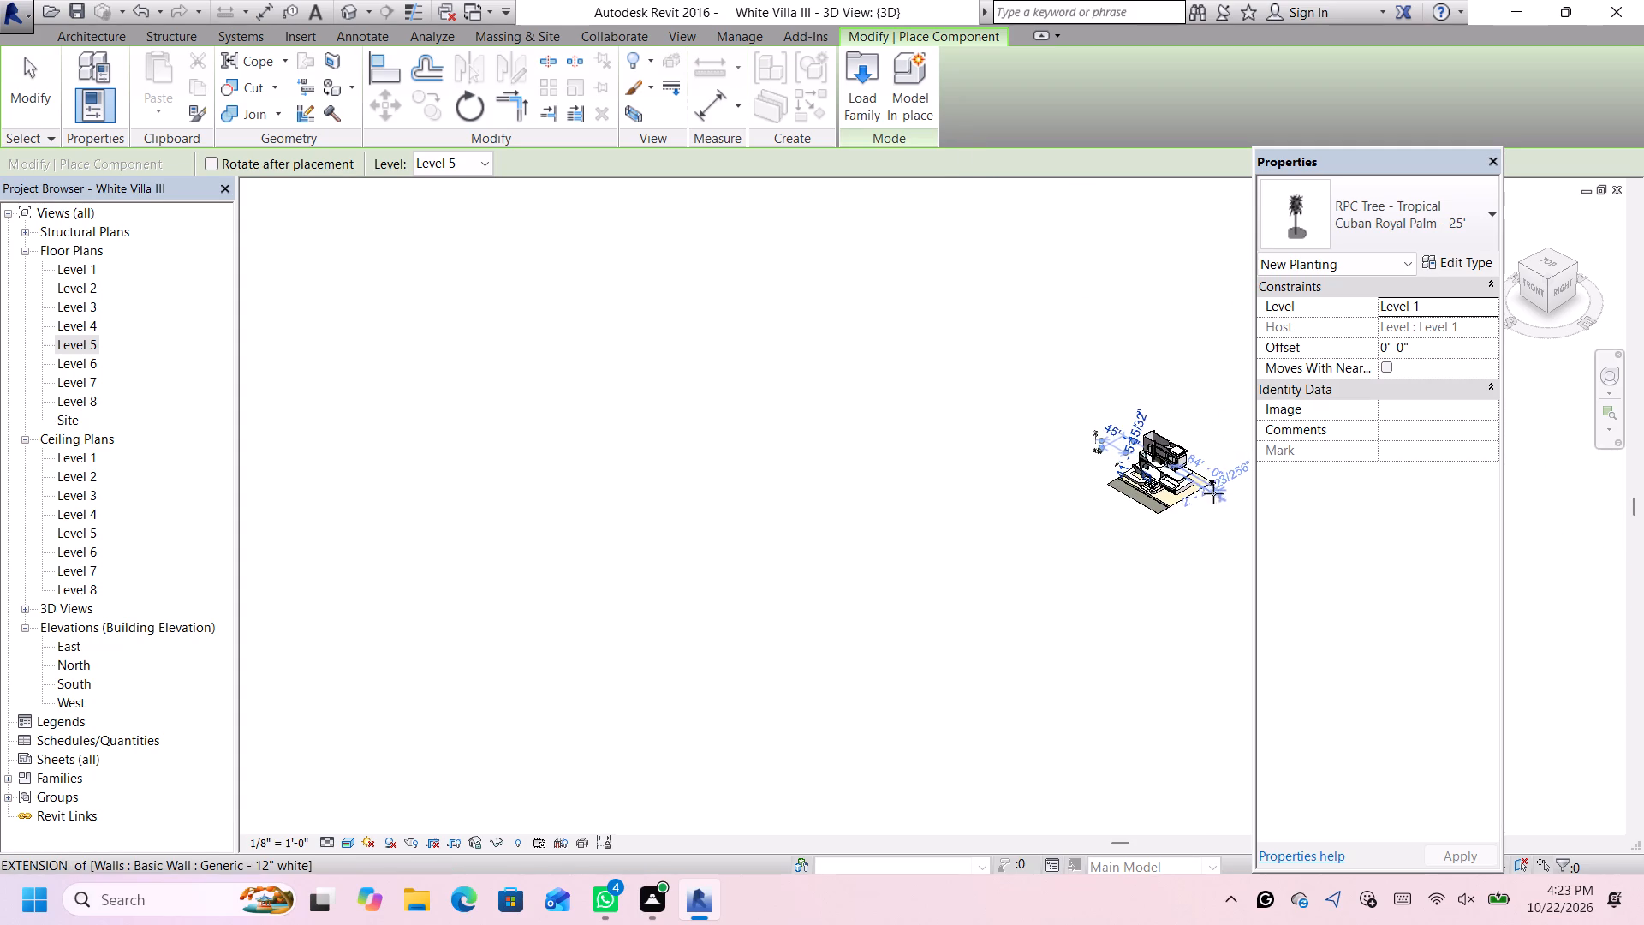
scroll(1213, 493, "up", 12)
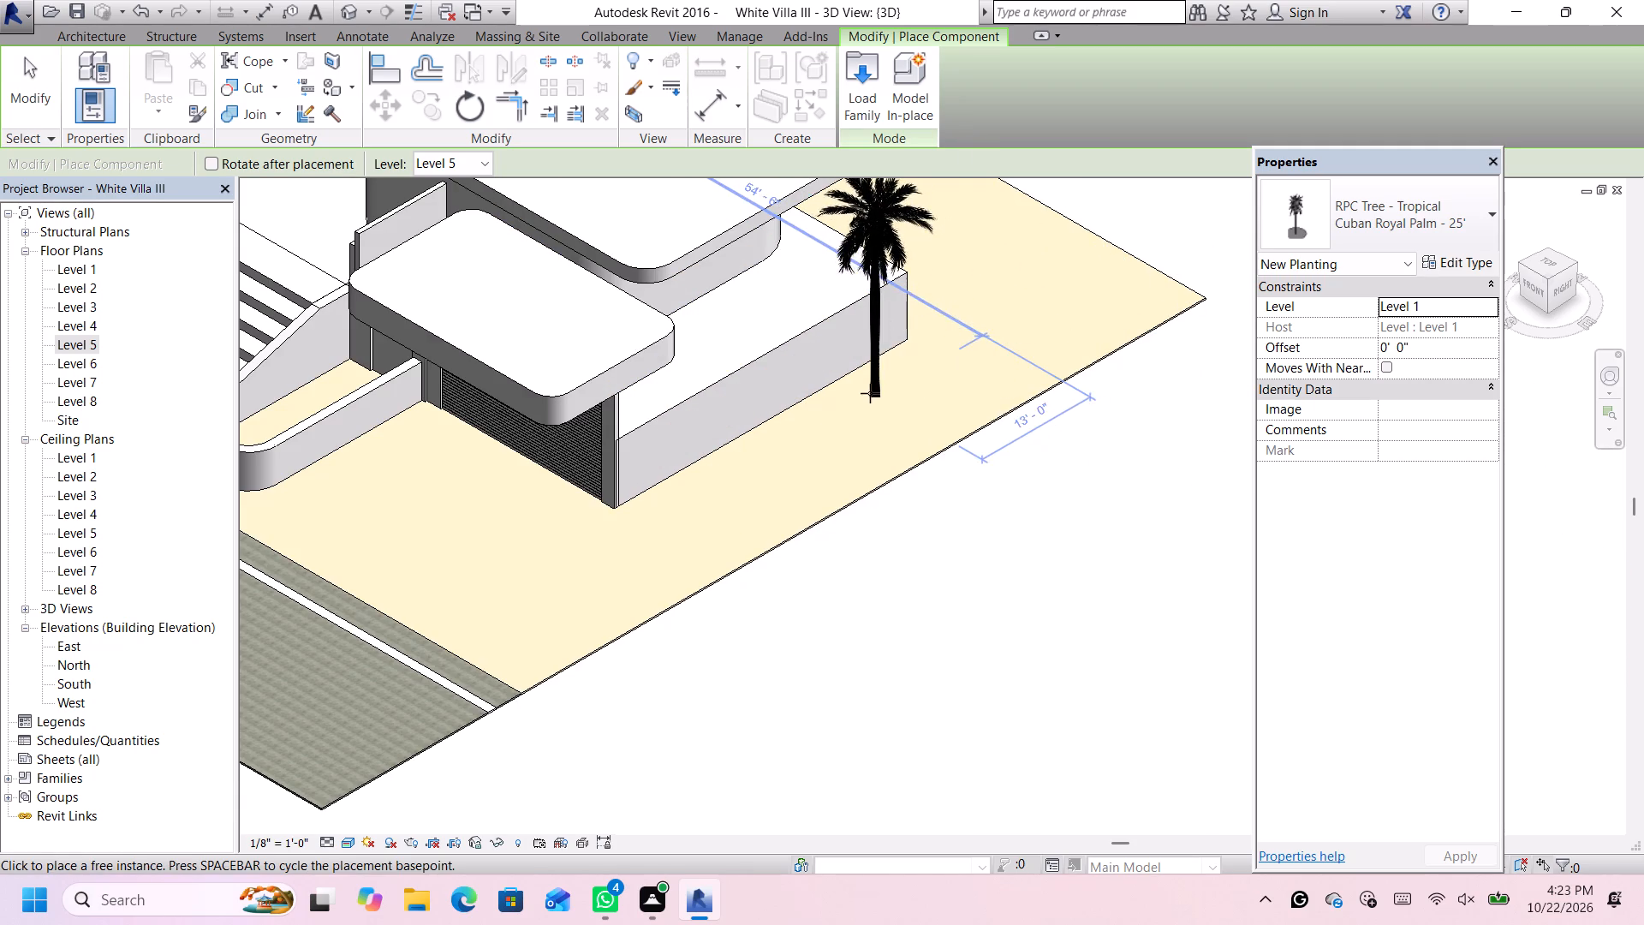
left_click(868, 395)
Try the Buddha Belly Bamboo - 5' type, then place an Australian Tree Furn - 6' in the curved planter beside the entrance stairs.
scroll(870, 395, "down", 12)
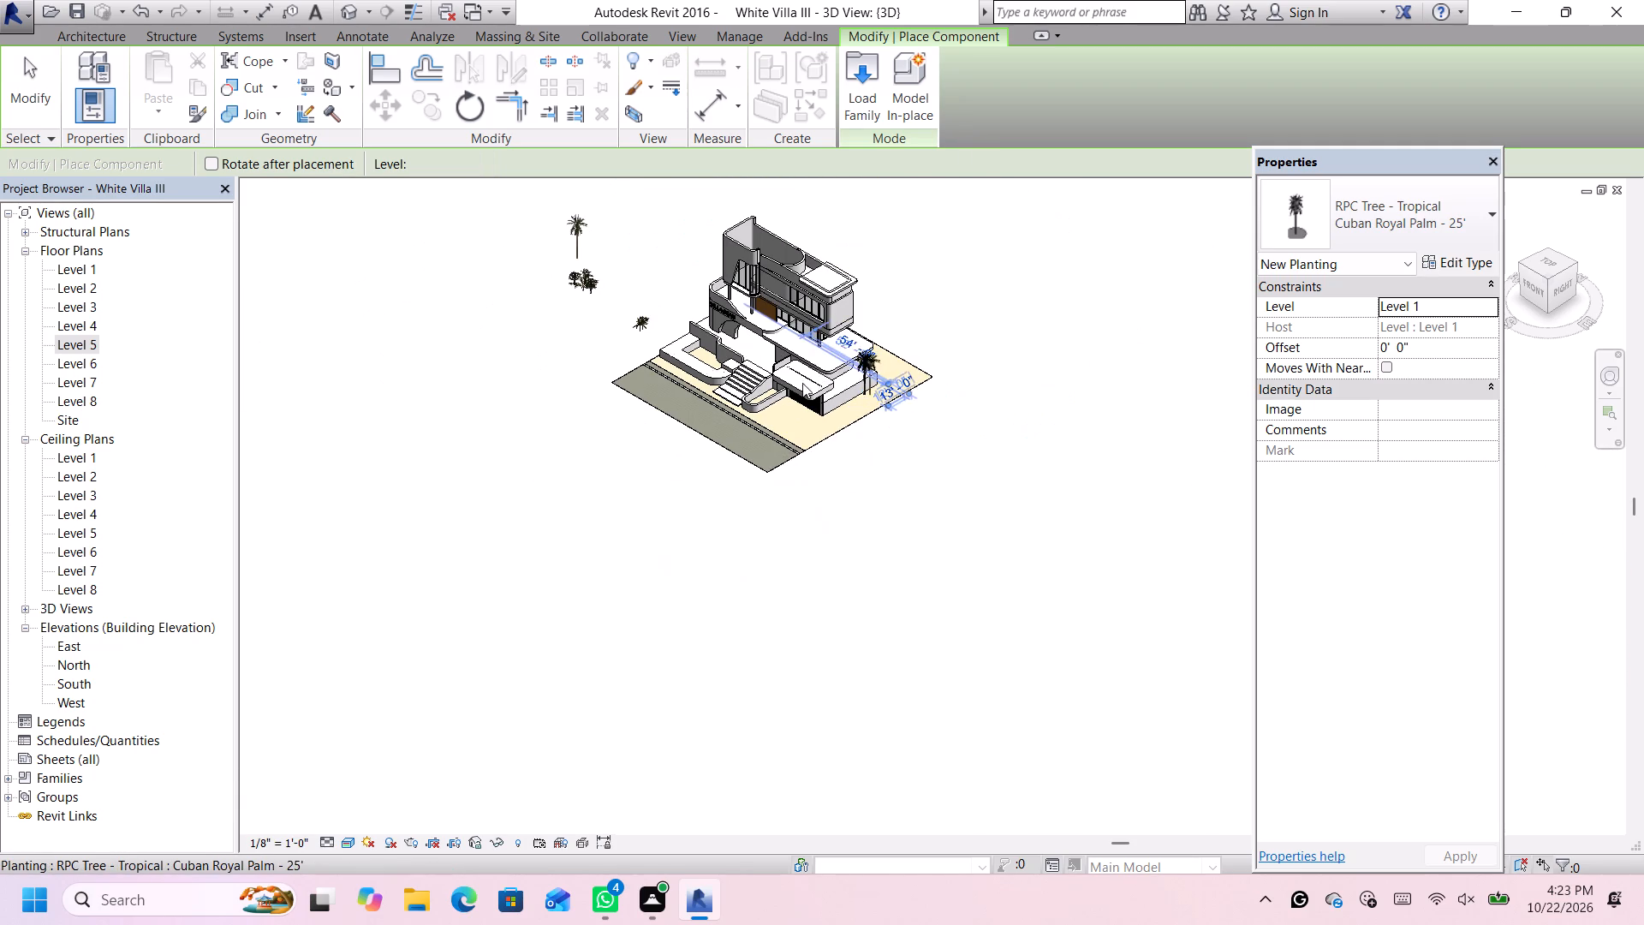
scroll(724, 378, "up", 5)
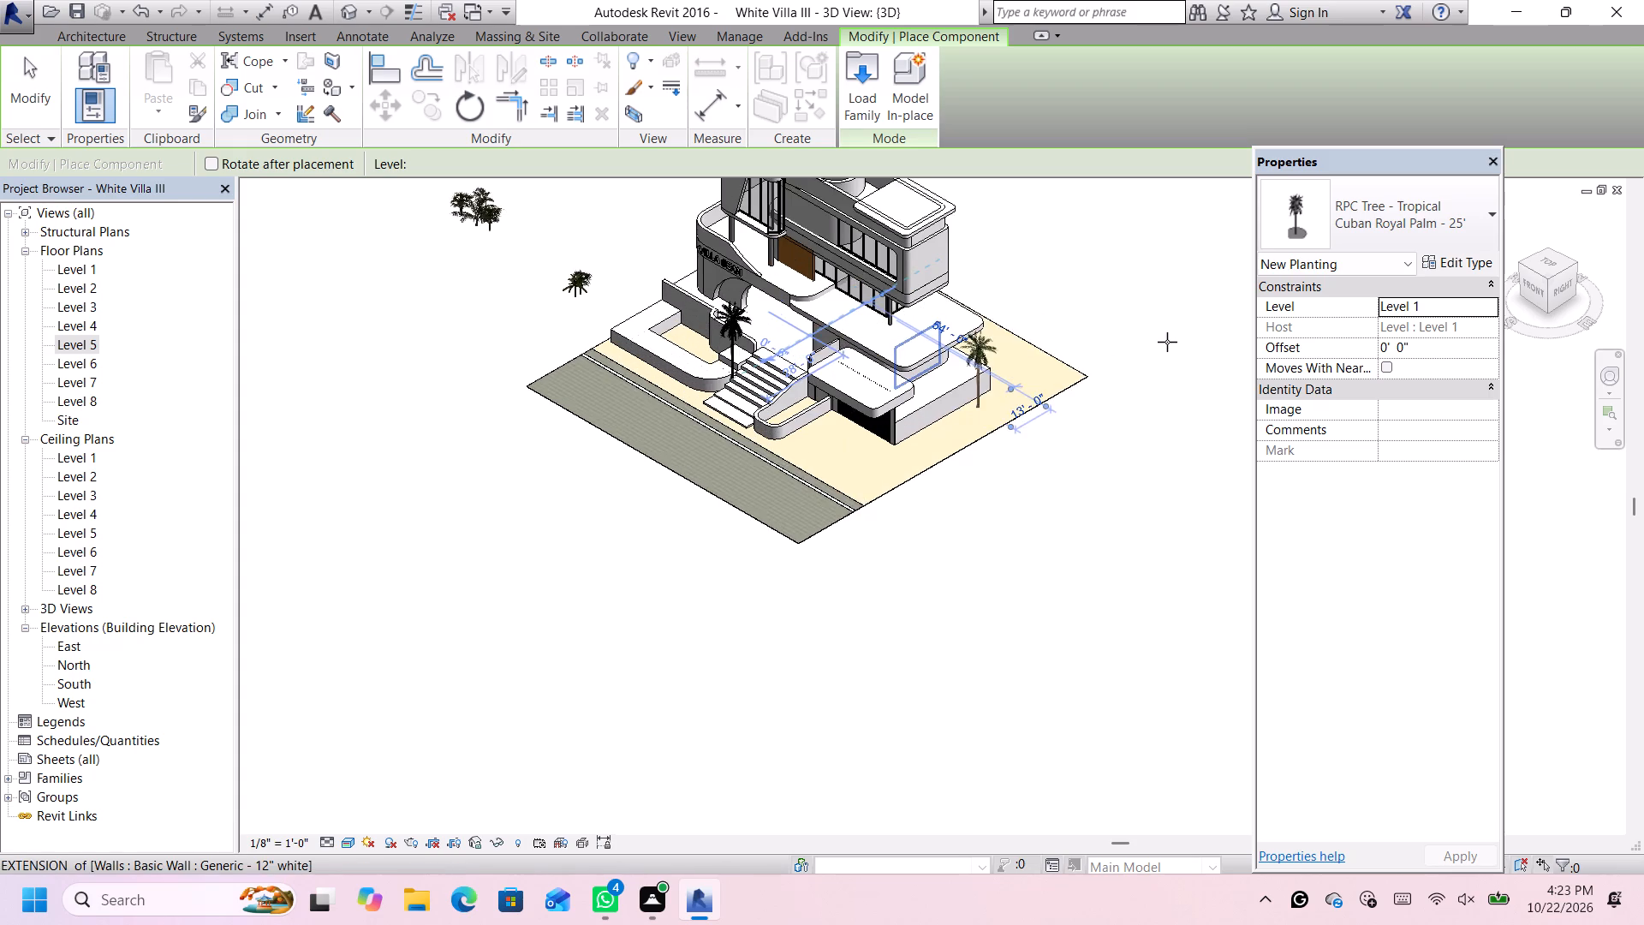
left_click(1389, 239)
left_click(1354, 368)
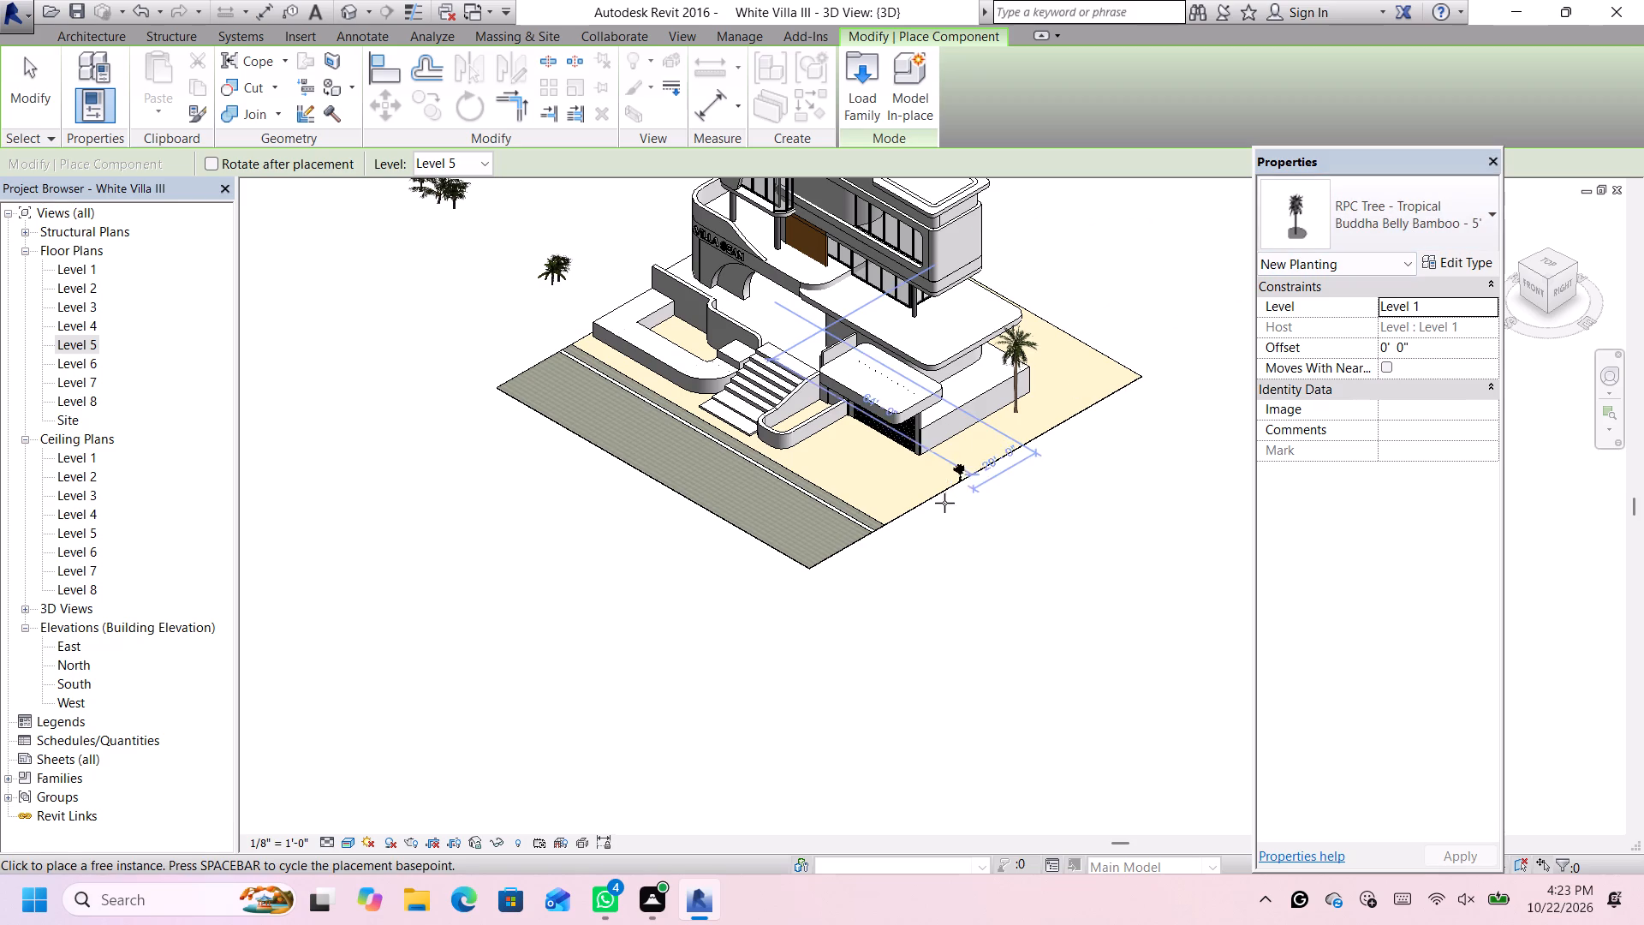
scroll(943, 502, "up", 8)
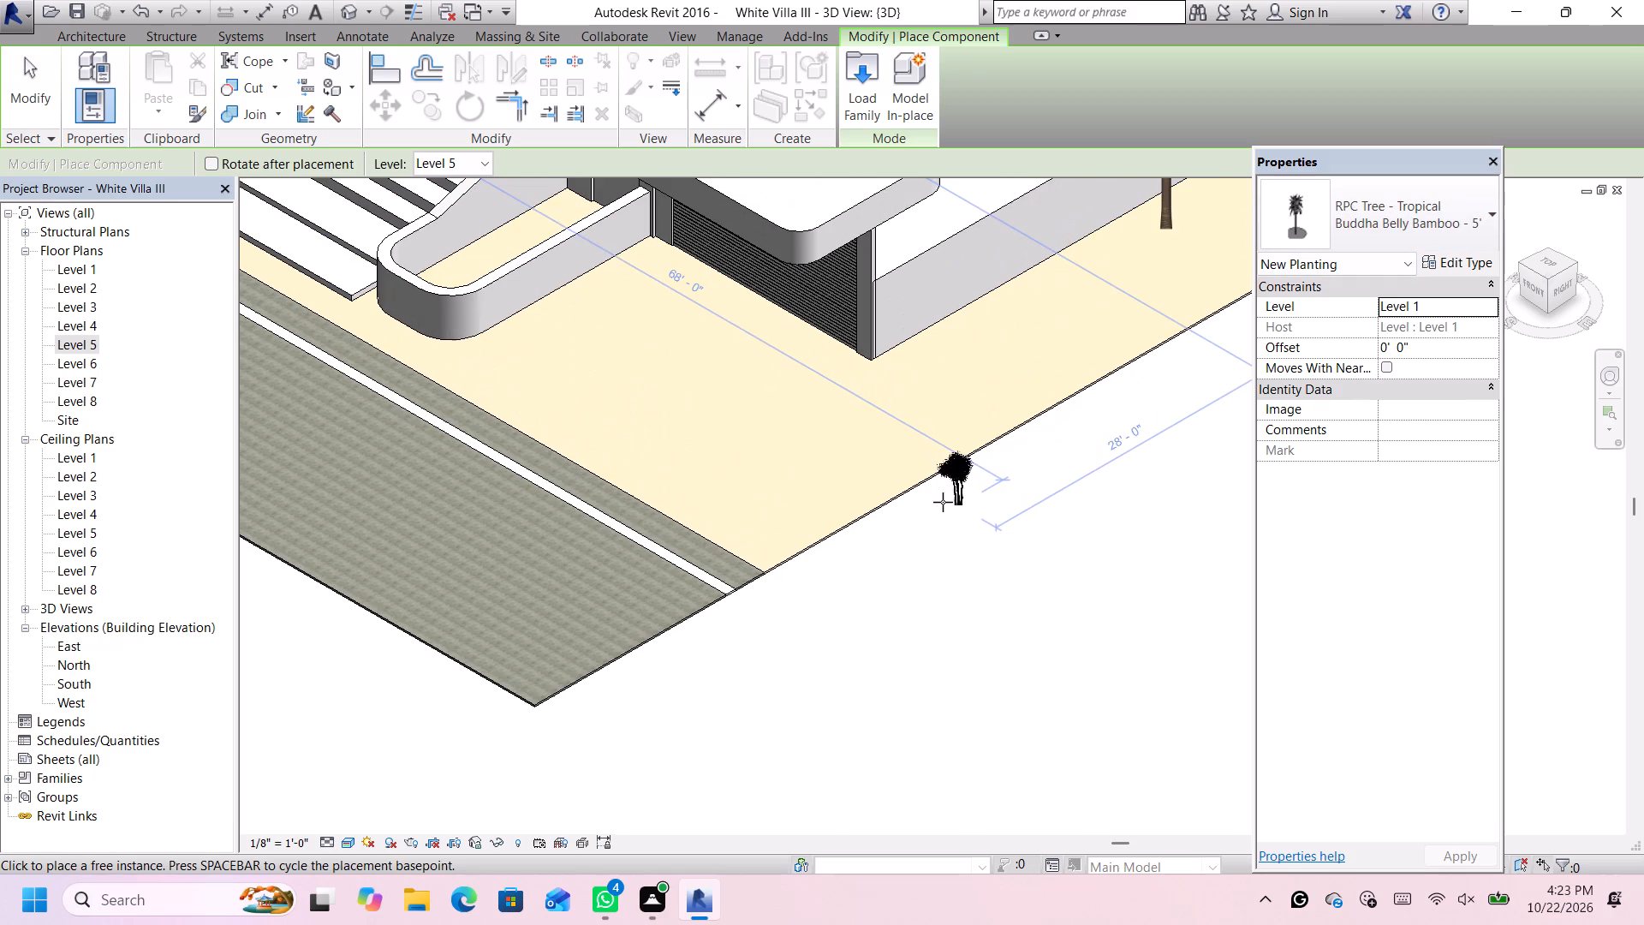
left_click(1313, 235)
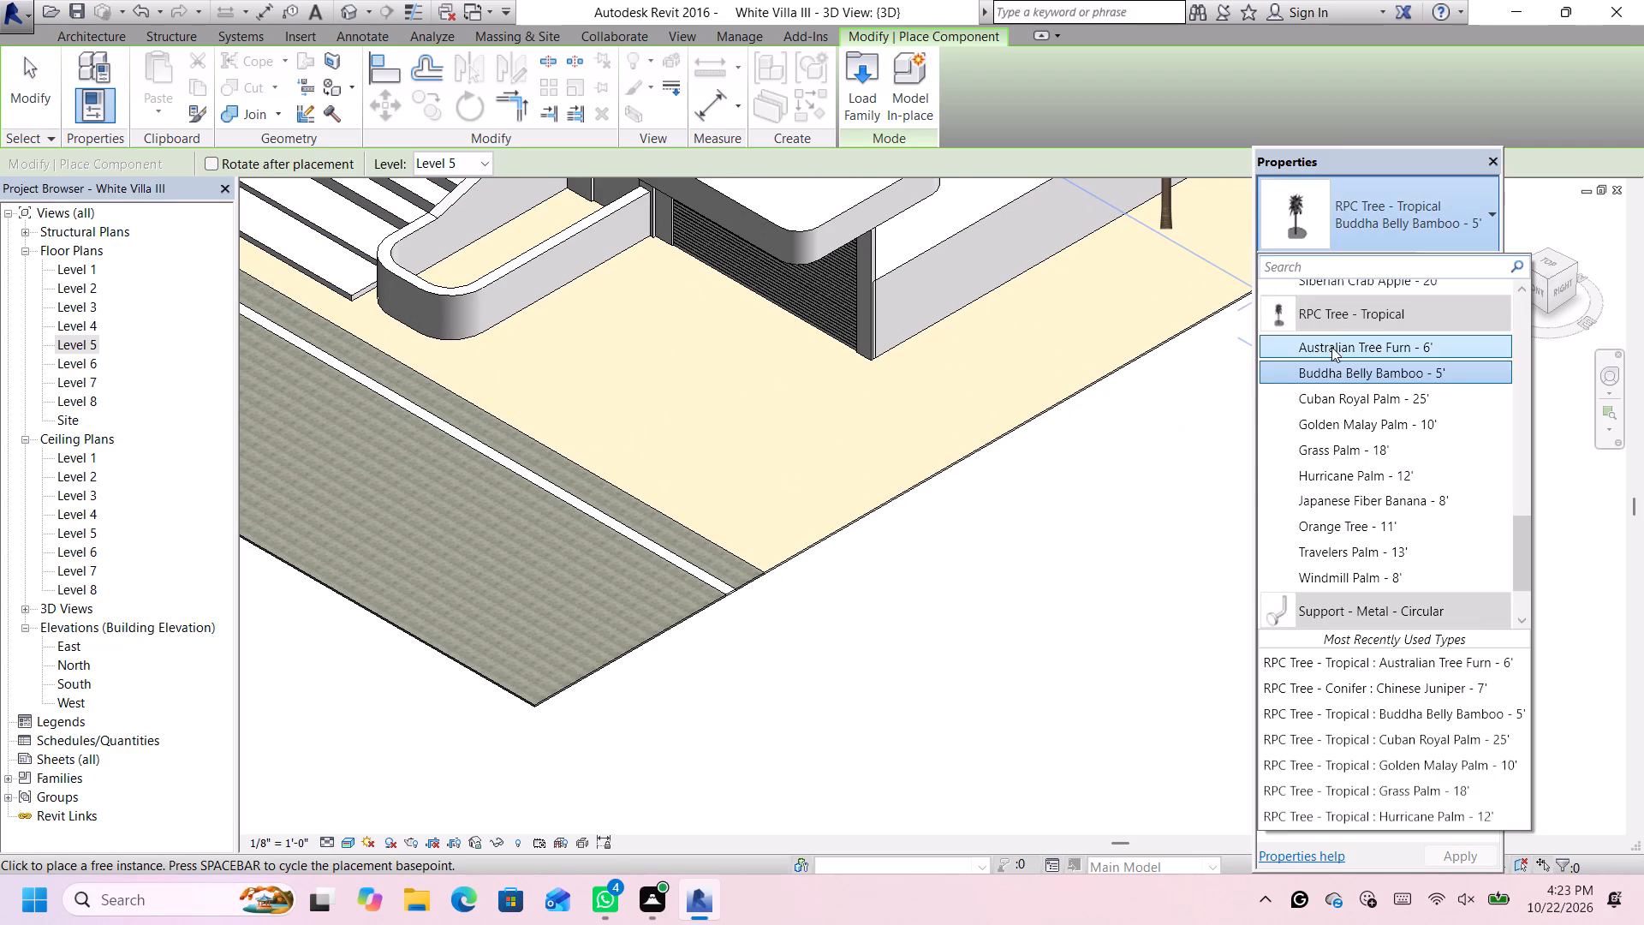
left_click(1332, 346)
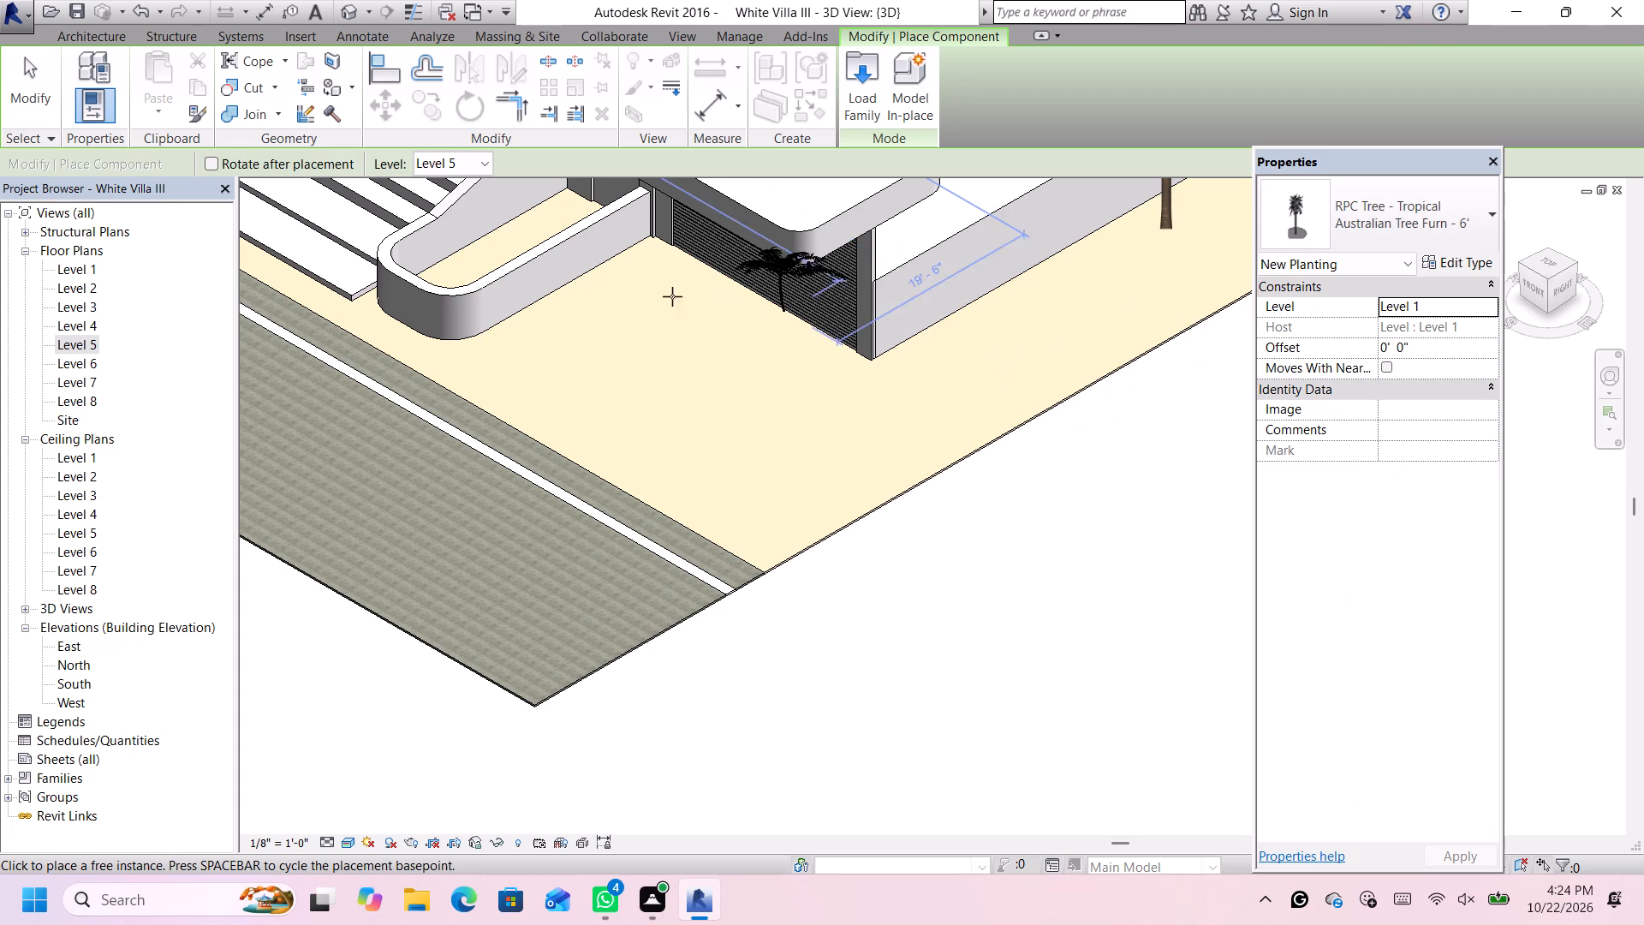
left_click(497, 253)
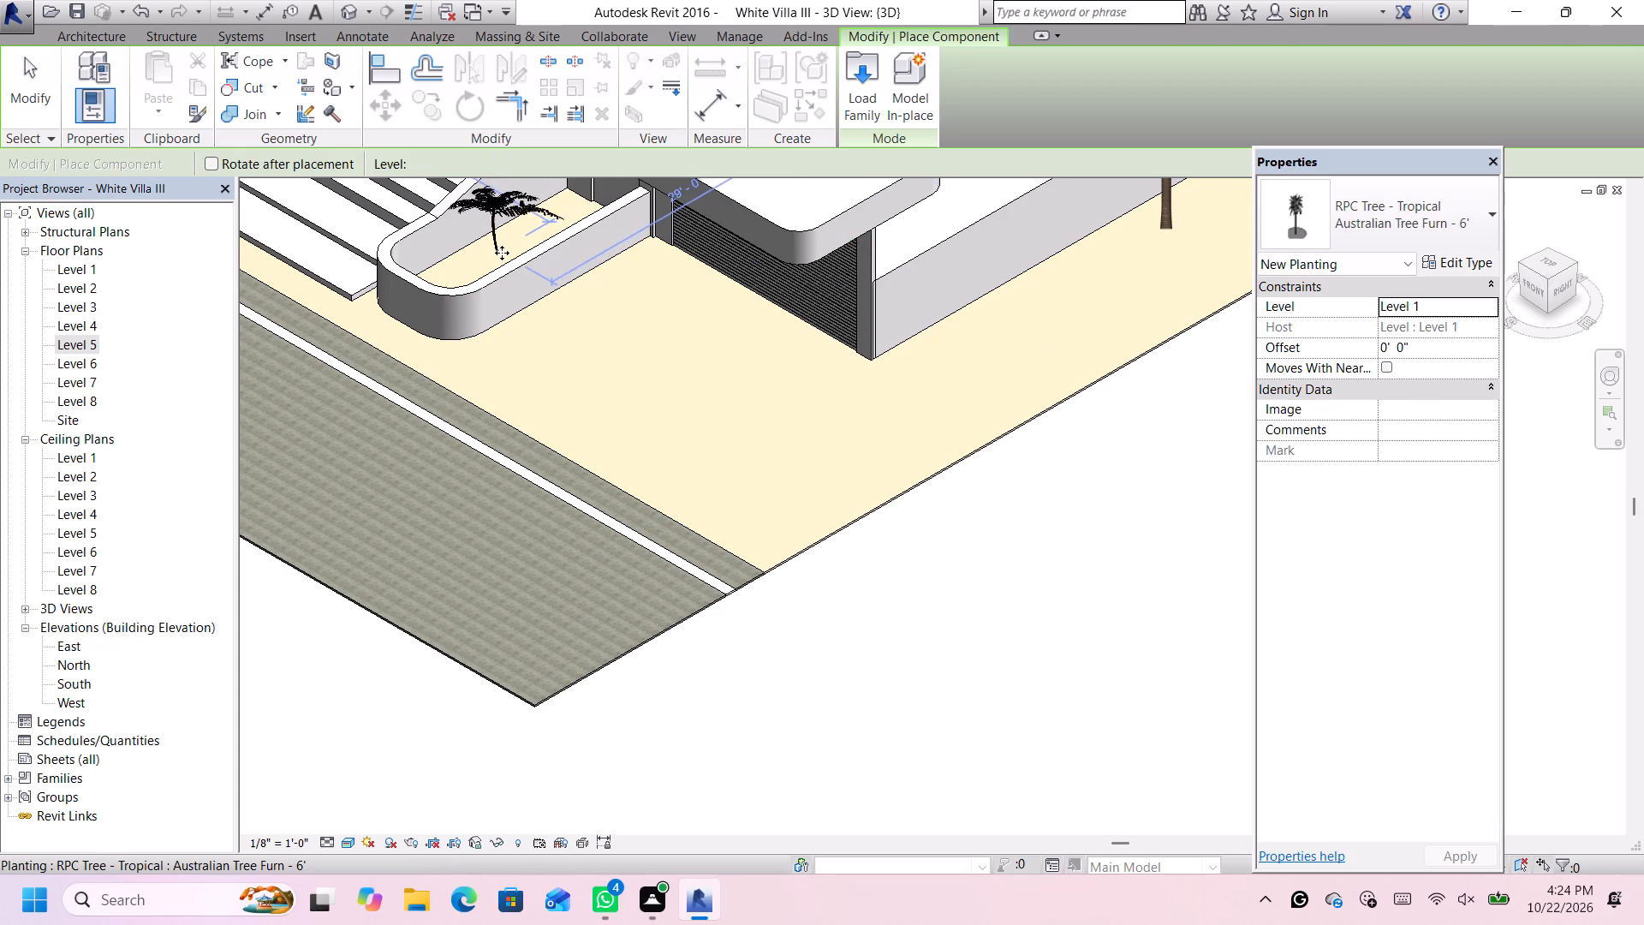
scroll(502, 253, "down", 13)
scroll(337, 200, "up", 1)
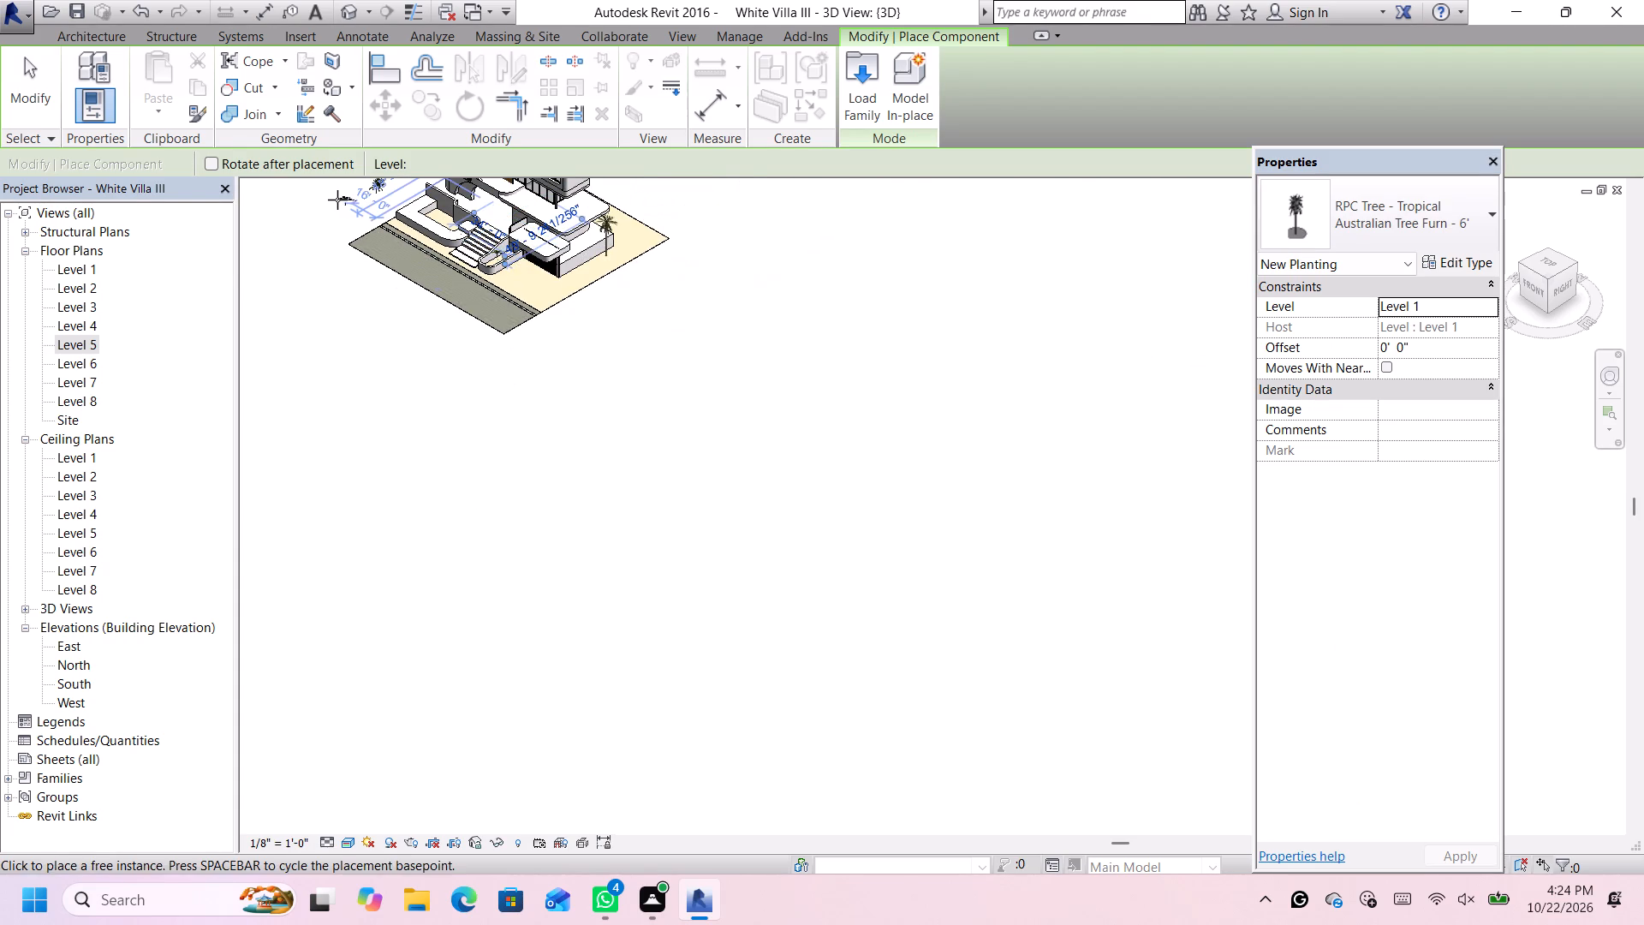
scroll(337, 200, "up", 3)
scroll(402, 418, "down", 5)
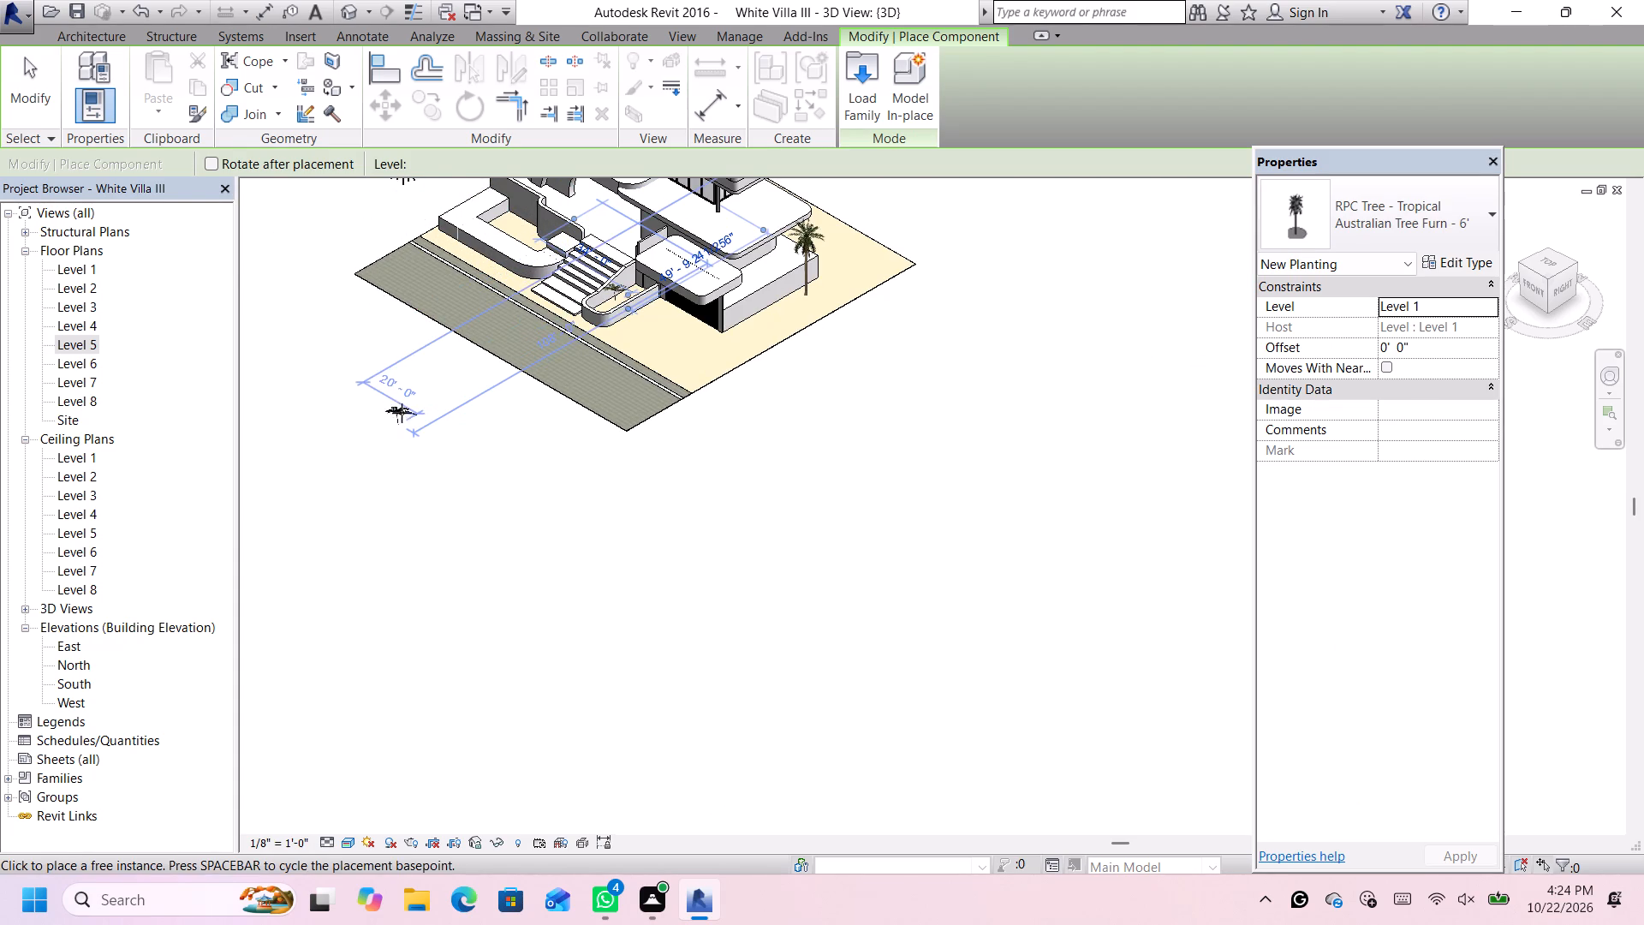
scroll(366, 303, "down", 2)
scroll(282, 253, "up", 8)
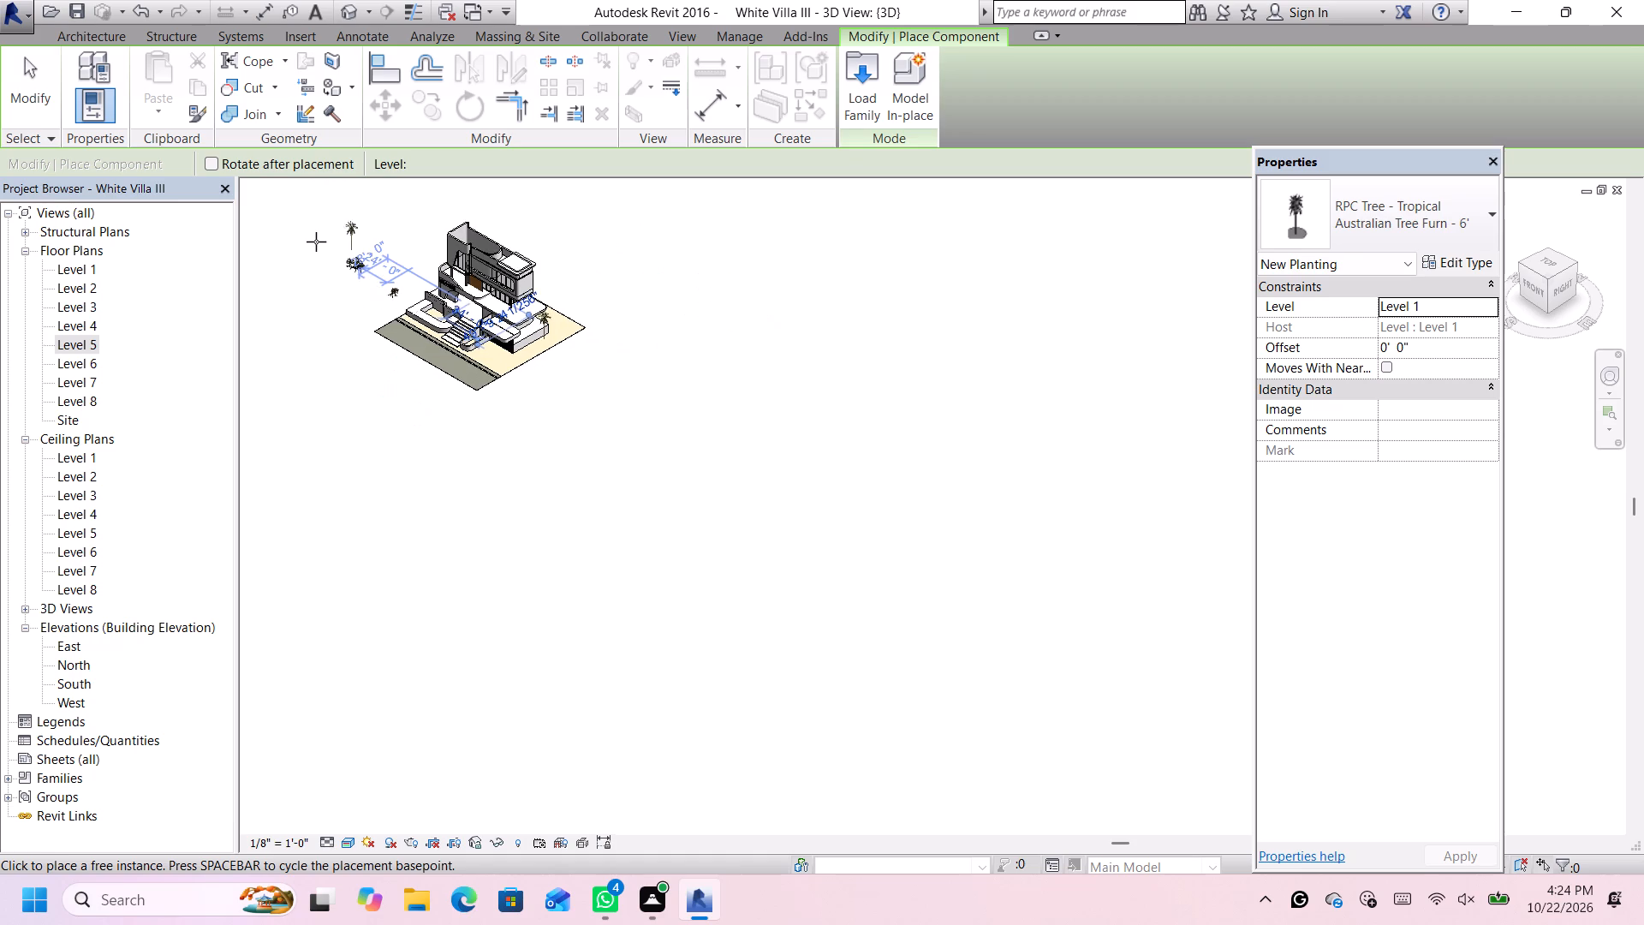
scroll(316, 242, "up", 4)
key("Escape")
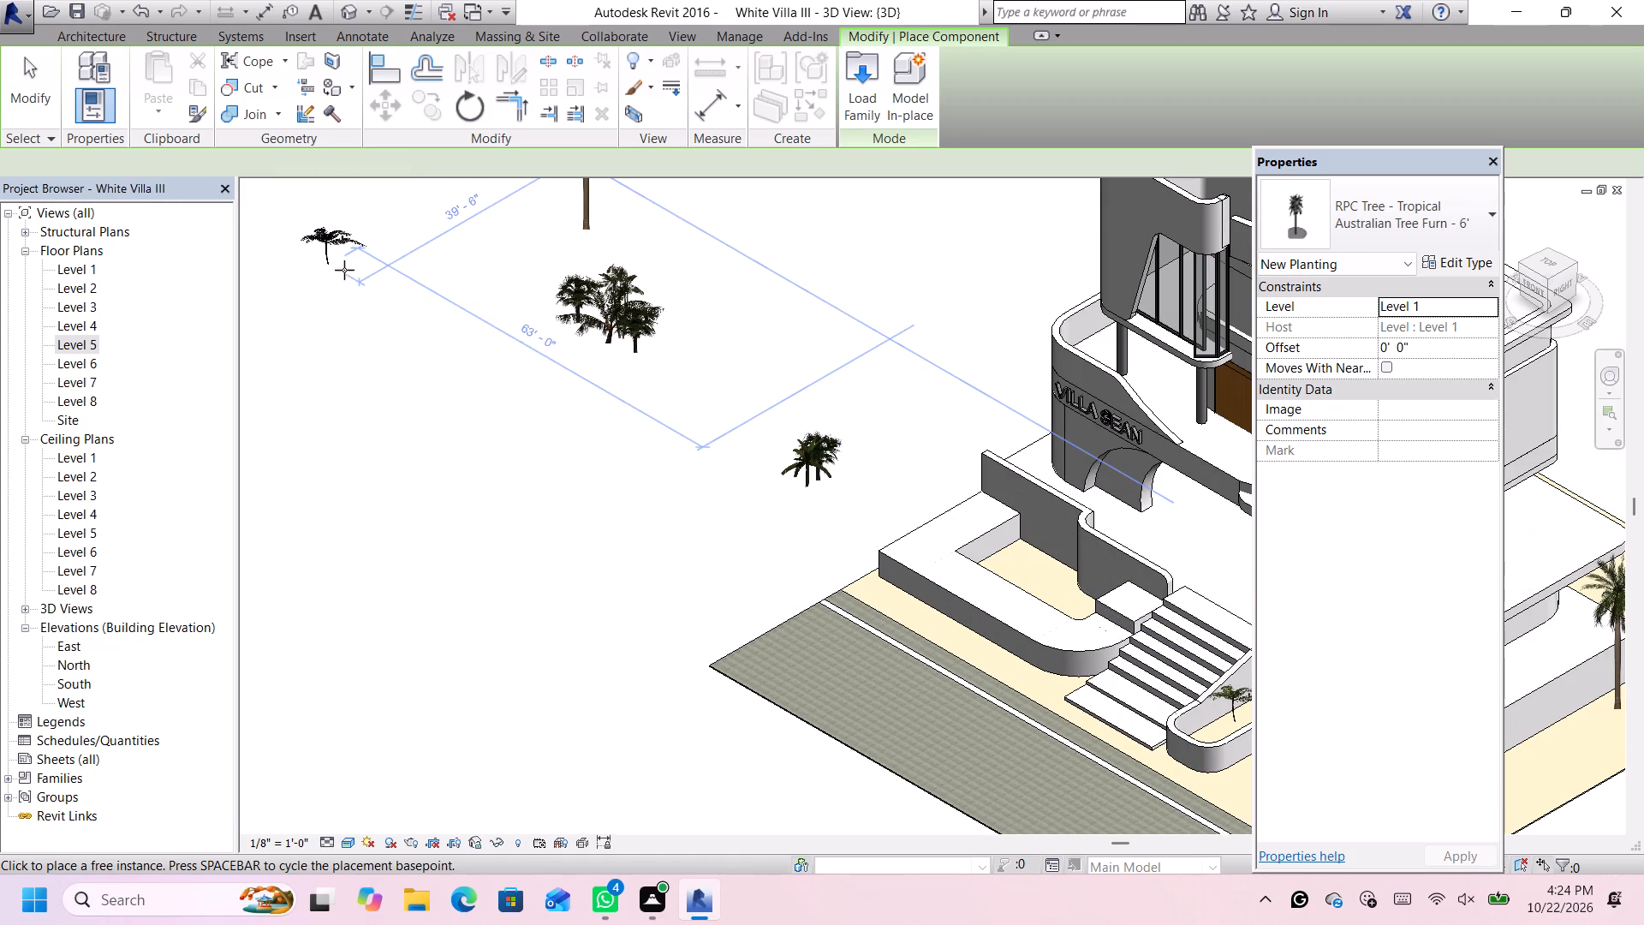
key("Escape")
Select the stray Windmill Palm and Japanese Fiber Banana pair beyond the front planter and nudge both across to the curved planter by the stairs.
scroll(623, 410, "down", 6)
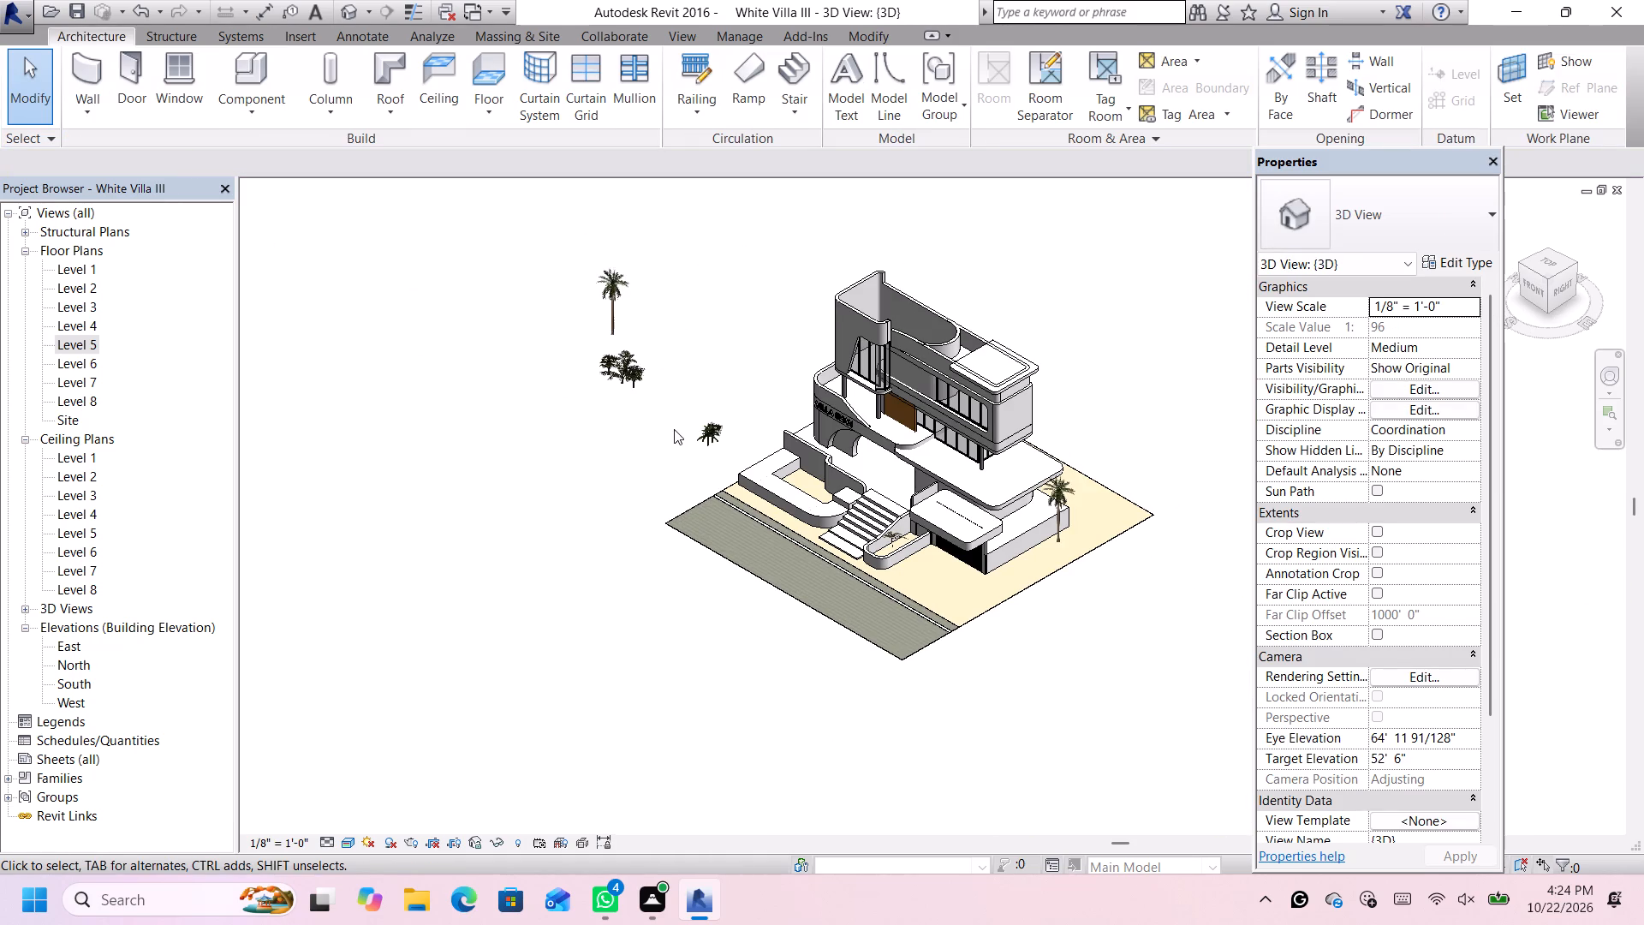
scroll(708, 423, "up", 2)
left_click_drag(733, 410, 692, 453)
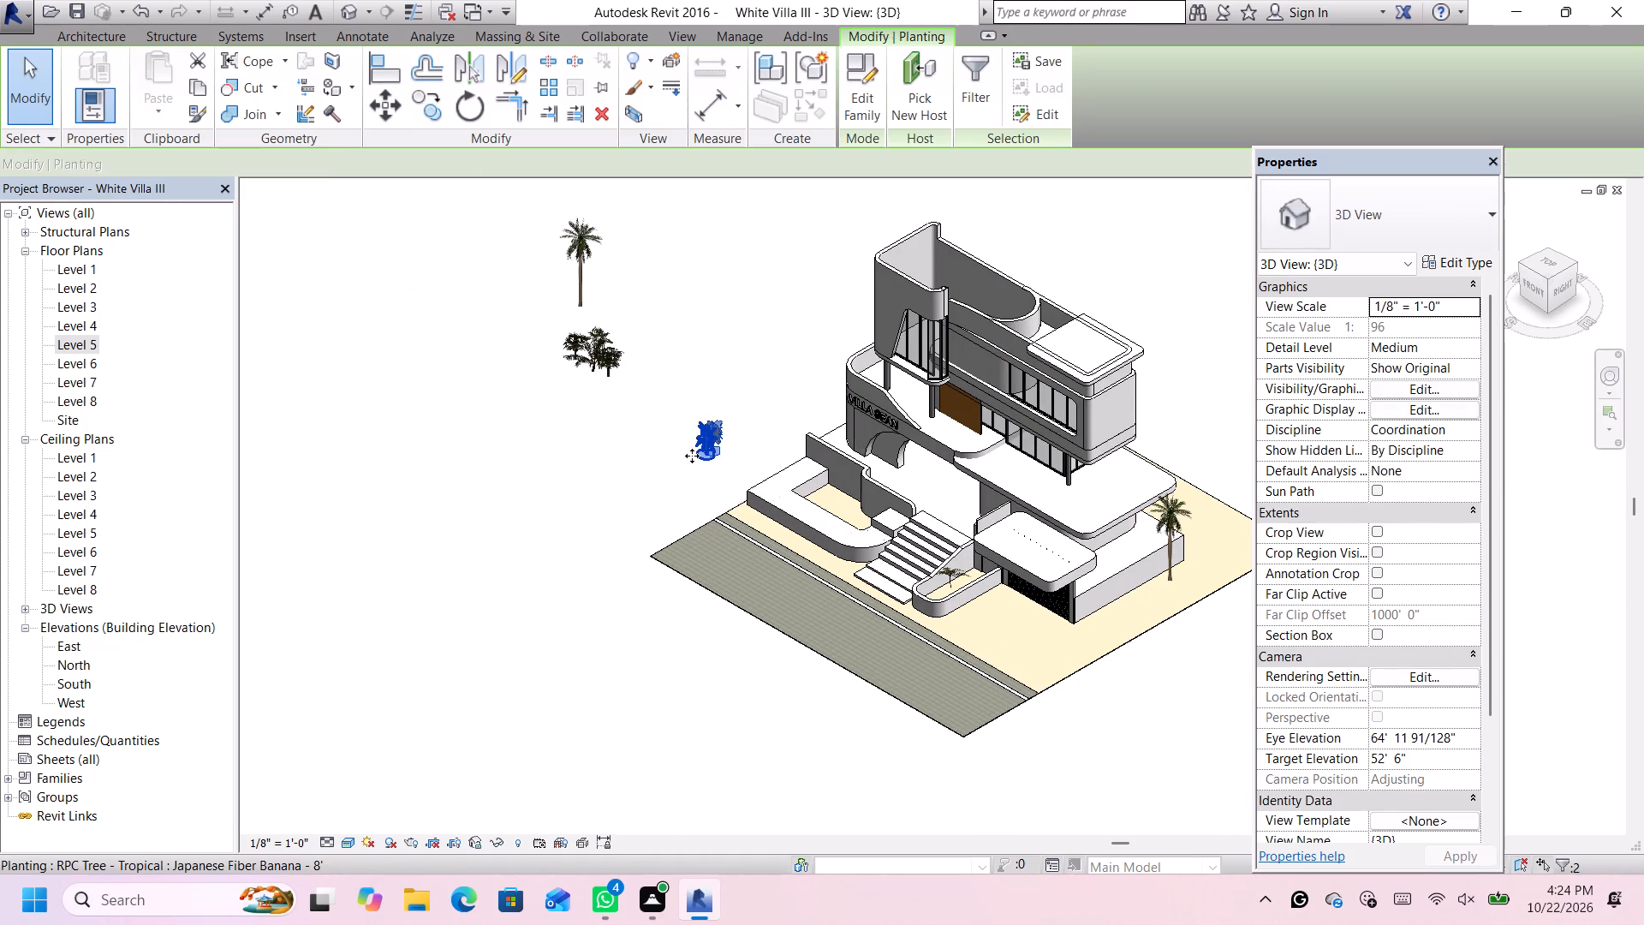
key("Right")
key("Right")
key("Right")
key("Right")
key("Right")
key("Right")
key("Right")
key("Right")
key("Right")
key("Right")
key("Right")
key("Right")
key("Right")
key("Right")
key("Right")
key("Right")
key("Right")
key("Right")
key("Right")
key("Right")
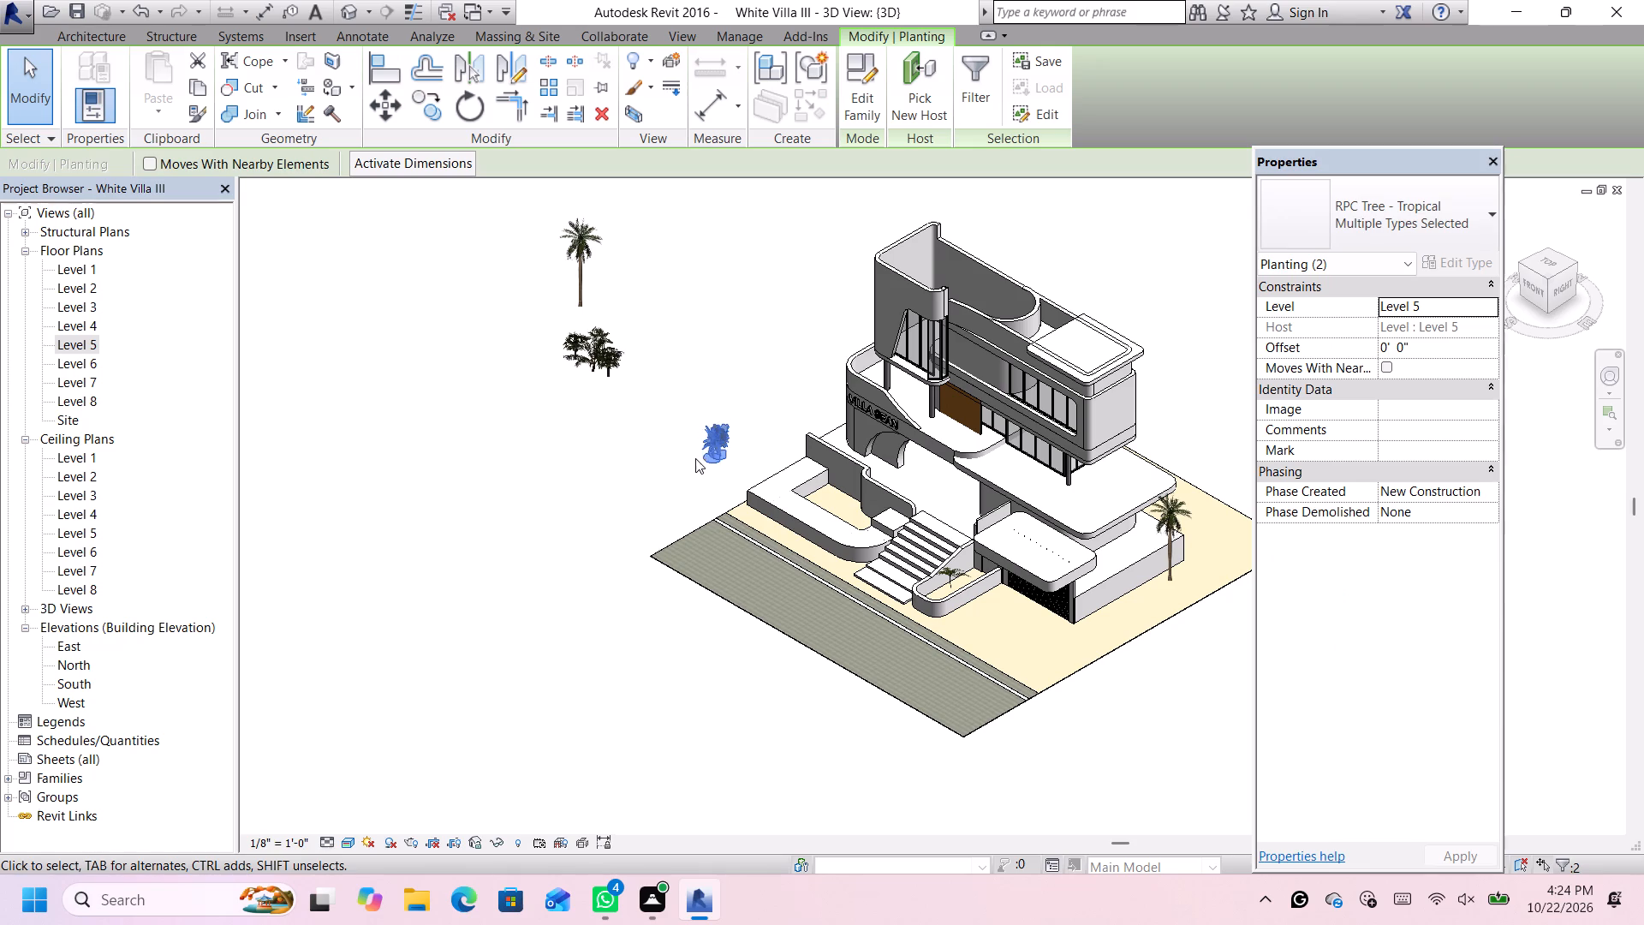
key("Right")
key("Right")
key("Right")
key("Right")
key("Right")
key("Right")
key("Right")
key("Right")
key("Right")
key("Right")
key("Right")
key("Right")
key("Right")
key("Right")
key("Right")
key("Right")
key("Right")
key("Right")
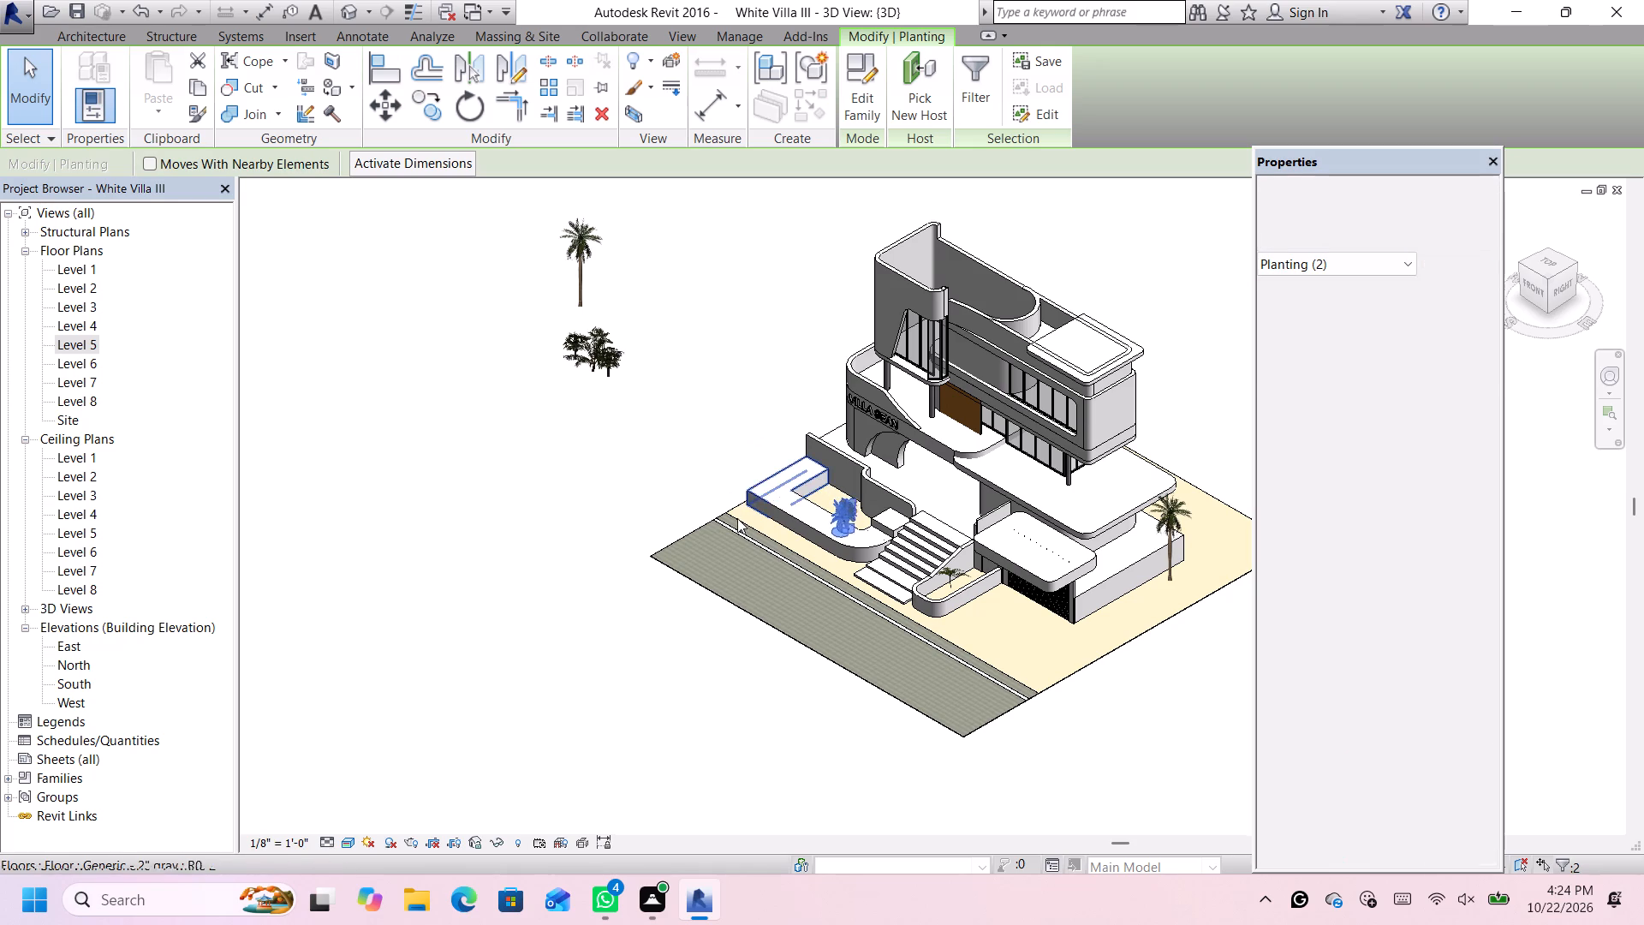
key("Right")
key("Right")
key("Right")
key("Right")
key("Right")
key("Right")
key("Right")
key("Right")
key("Right")
key("Right")
key("Right")
key("Right")
key("Right")
key("Right")
key("Right")
key("Right")
key("Right")
key("Right")
key("Right")
key("Right")
key("Right")
key("Right")
key("Right")
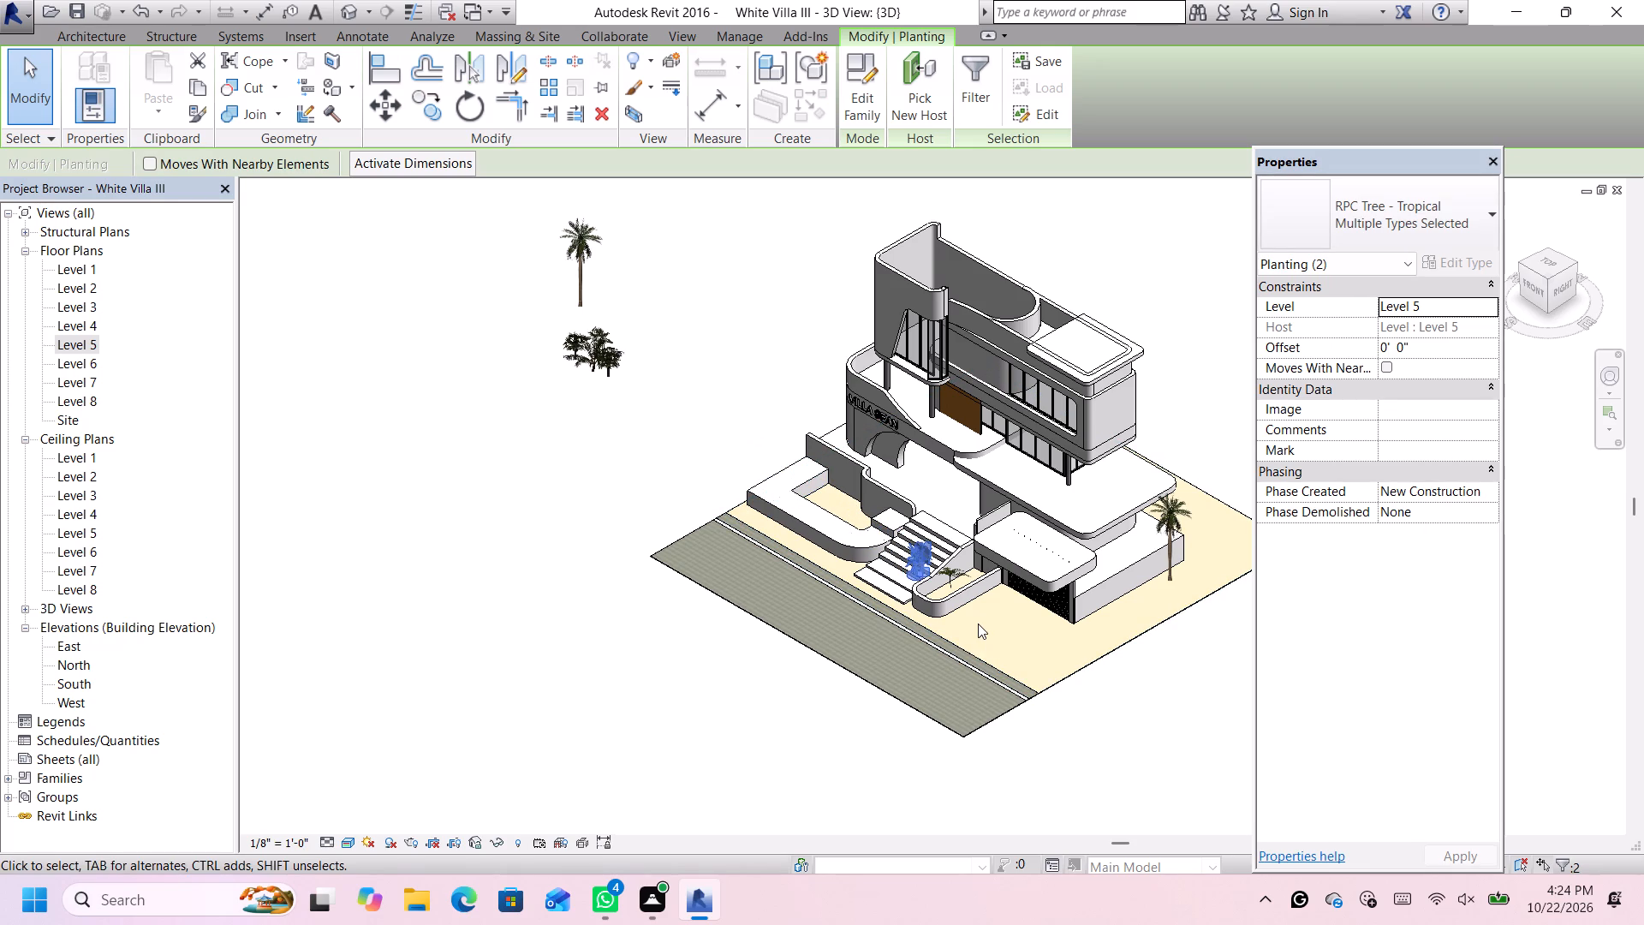
key("Right")
scroll(972, 614, "up", 1)
key("Right")
key("Right")
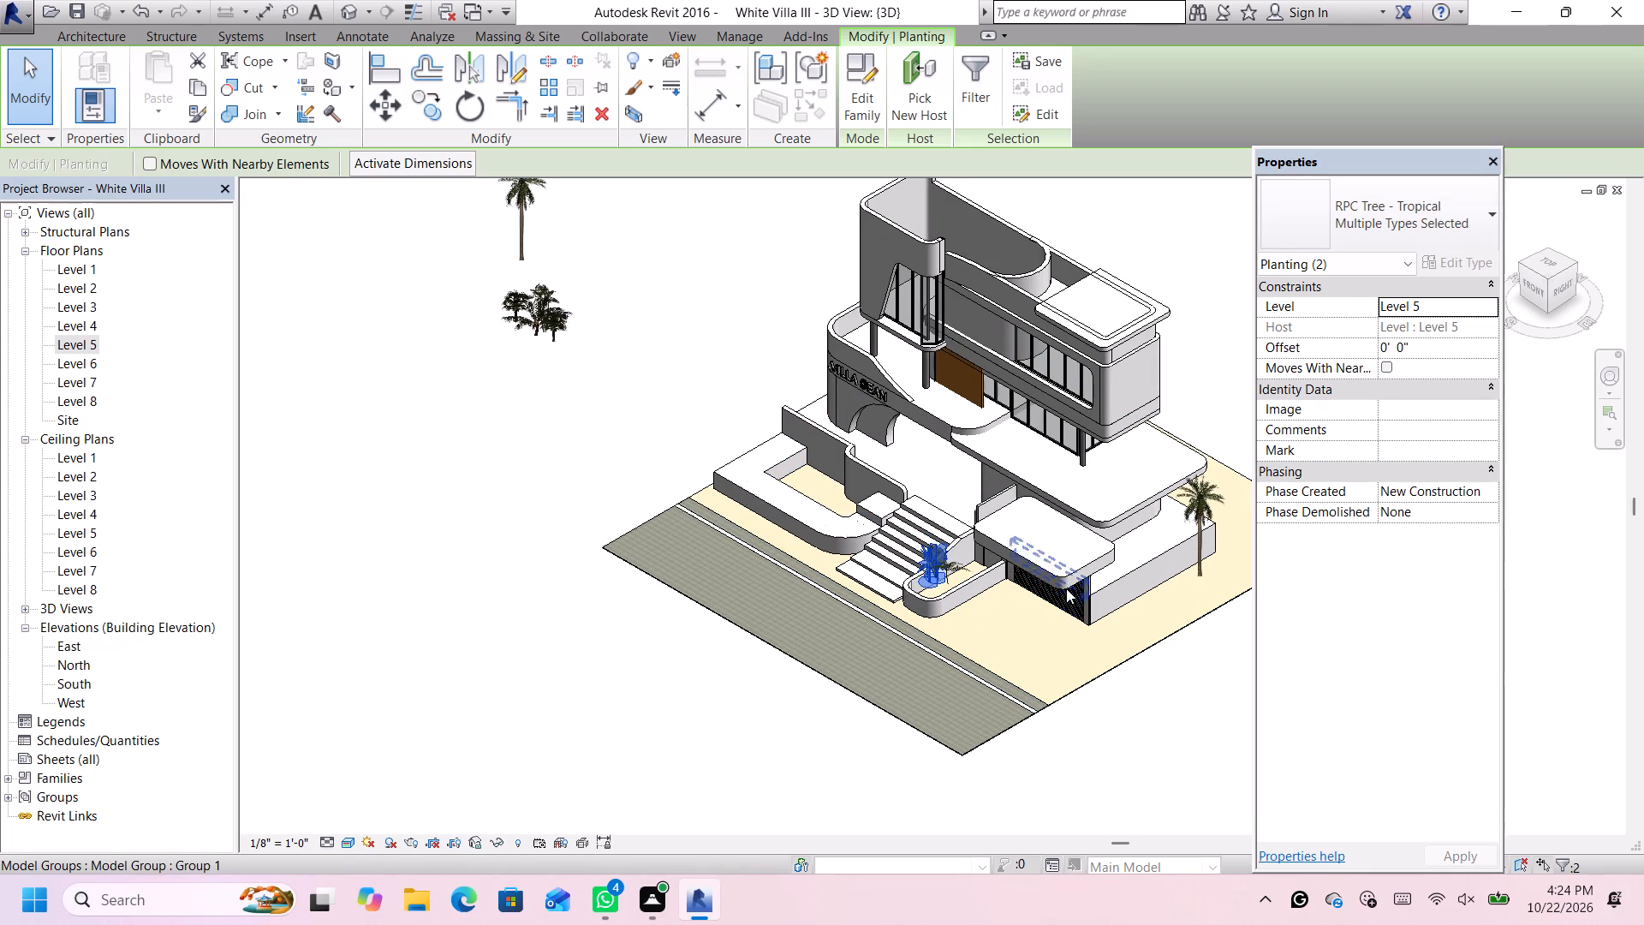
Set the level of the two selected plants to Level 1.
left_click(1487, 307)
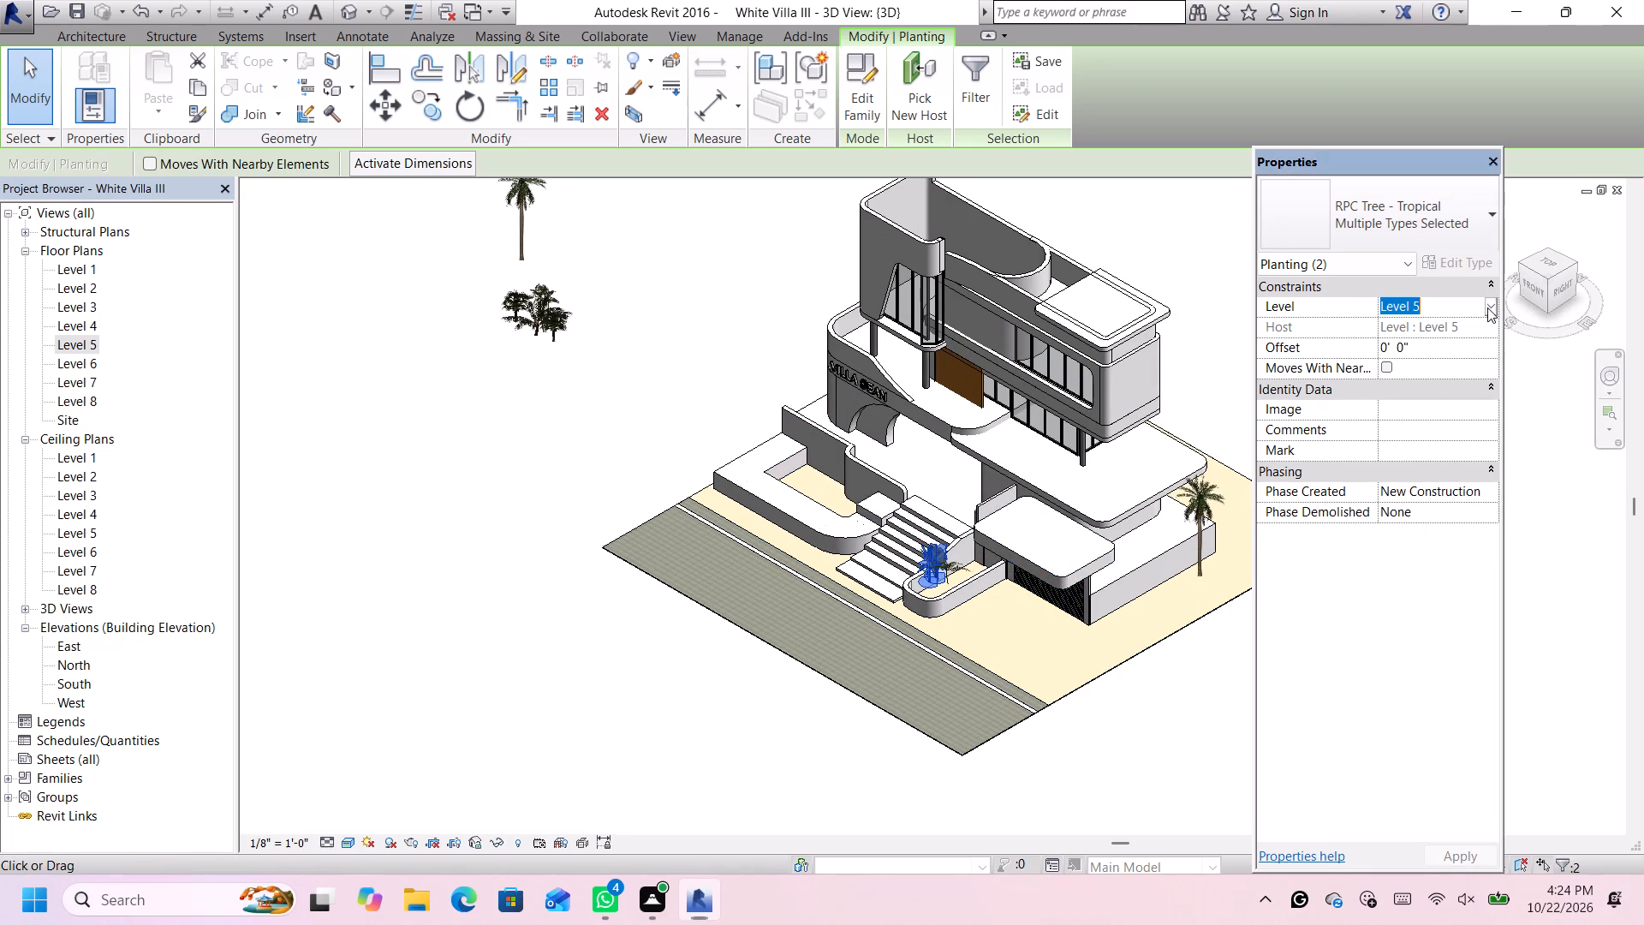
scroll(1434, 344, "up", 6)
left_click(1432, 326)
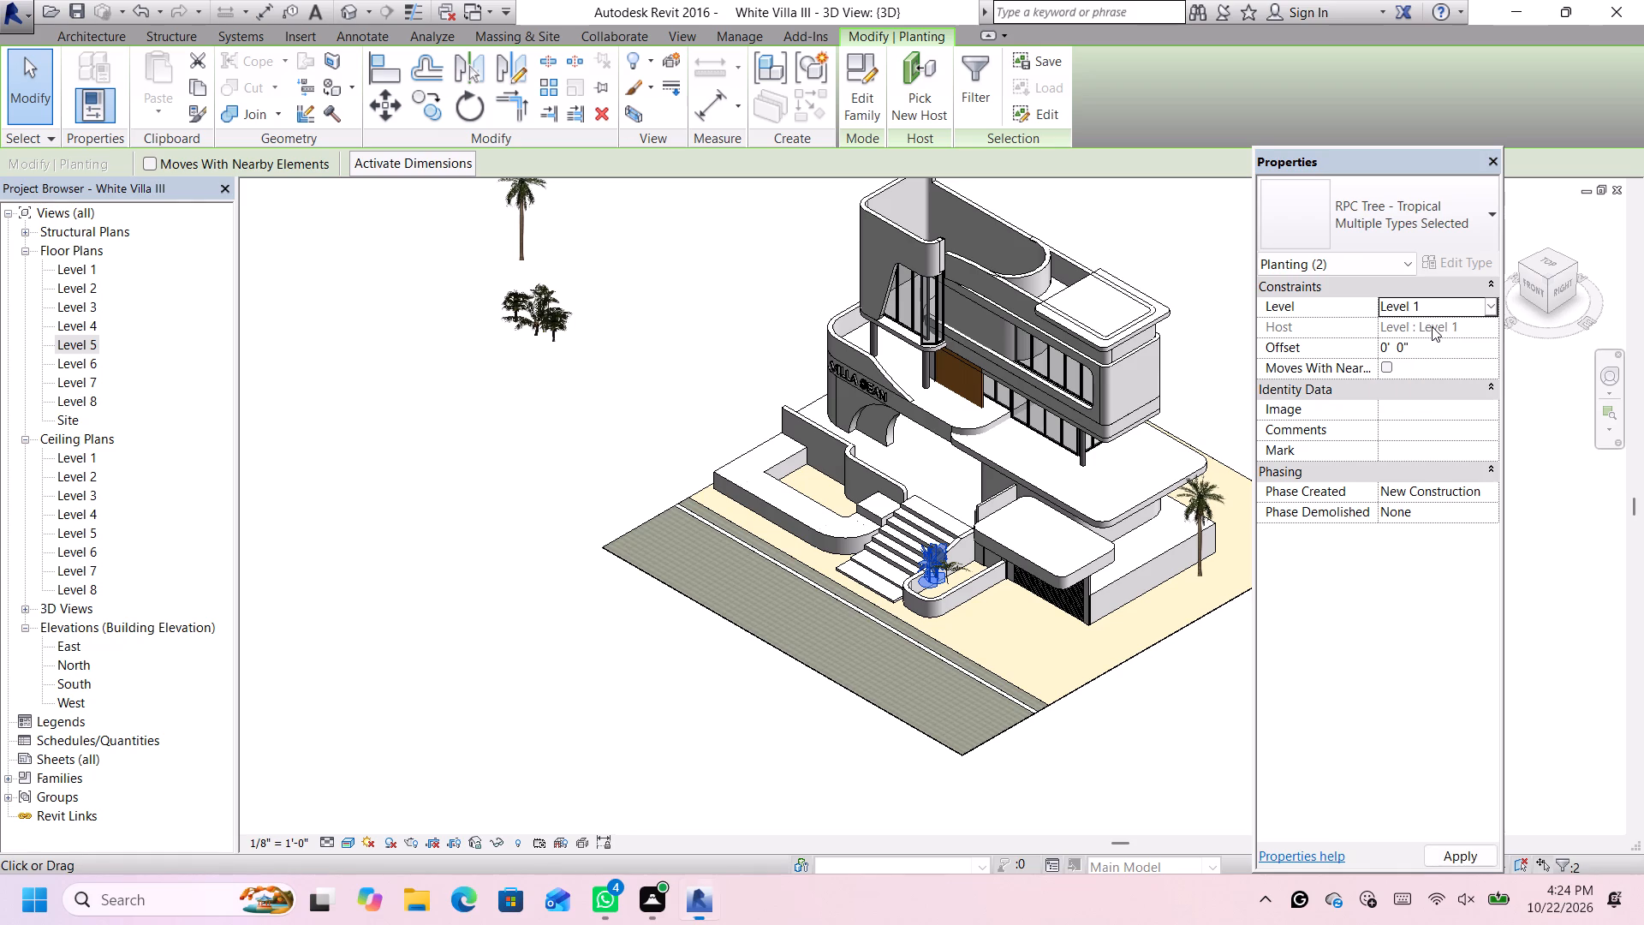
Nudge the selected Windmill Palm and Japanese Fiber Banana pair from the road edge back into the curved planter beside the entrance stairs.
scroll(934, 636, "up", 1)
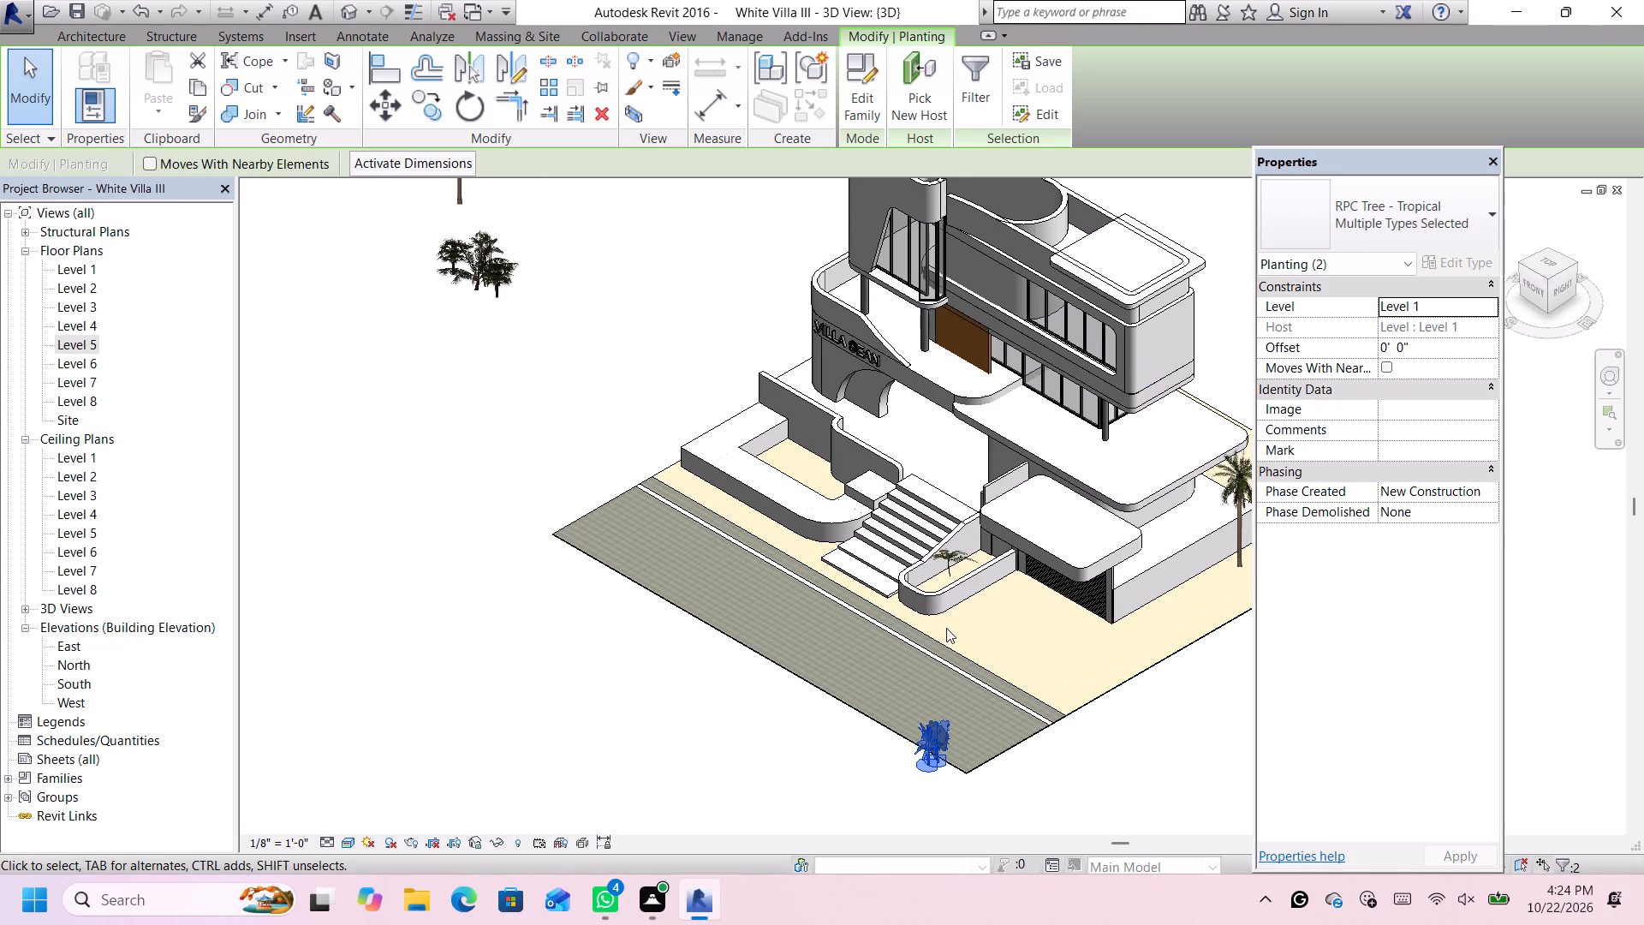
key("Up")
key("Up")
key("Up")
key("Up")
key("Up")
key("Up")
key("Up")
key("Up")
key("Up")
key("Up")
key("Up")
key("Up")
key("Up")
key("Up")
key("Up")
key("Up")
key("Up")
key("Up")
key("Up")
key("Up")
key("Left")
key("Left")
key("Left")
key("Left")
key("Left")
key("Left")
key("Left")
key("Left")
key("Left")
key("Left")
key("Left")
key("Left")
key("Left")
key("Left")
key("Left")
key("Left")
key("Left")
key("Left")
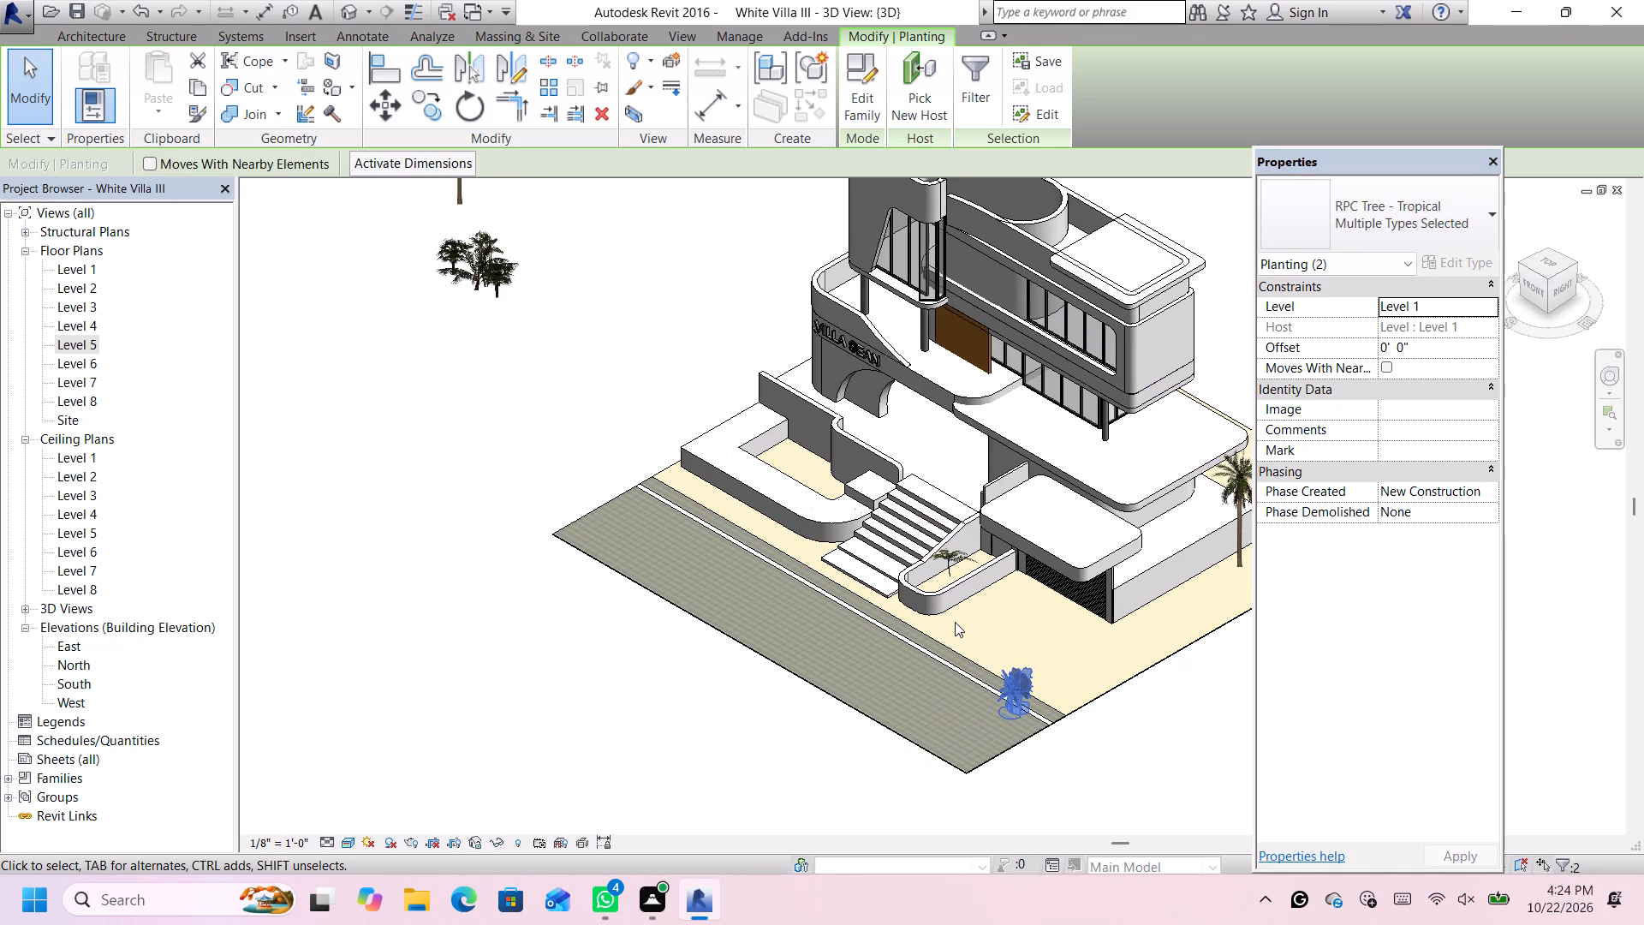
key("Up")
key("Up")
key("Up")
key("Up")
key("Up")
key("Up")
key("Up")
key("Up")
key("Up")
key("Up")
key("Up")
key("Up")
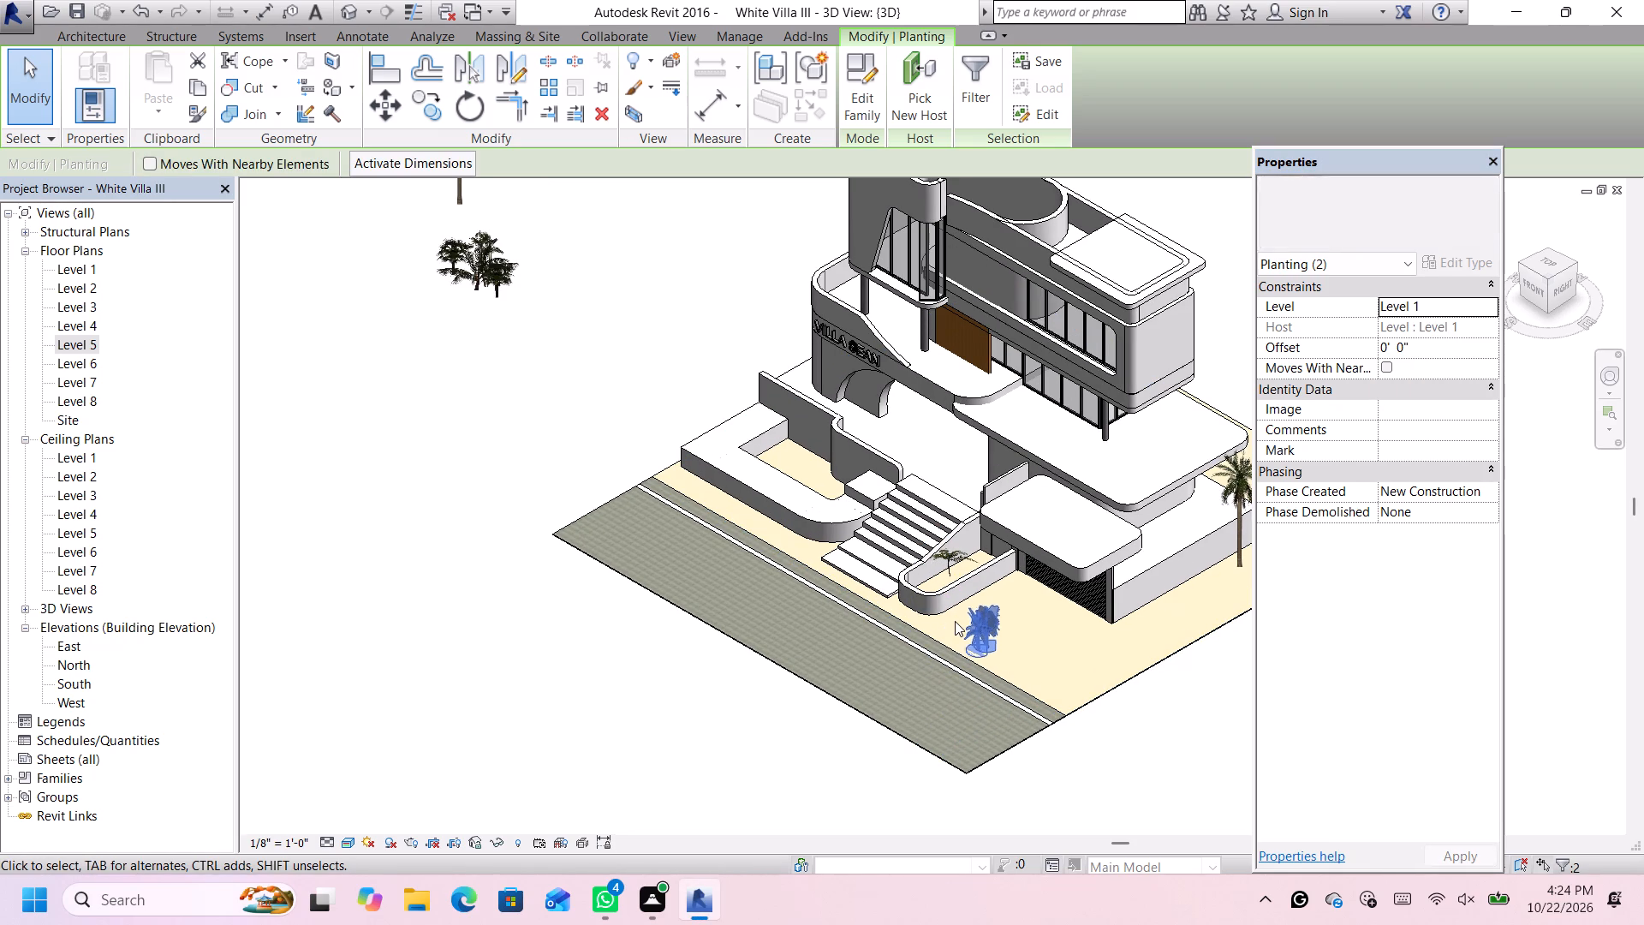
key("Left")
key("Left")
key("Left")
key("Left")
key("Left")
key("Left")
key("Left")
key("Left")
key("Left")
key("Left")
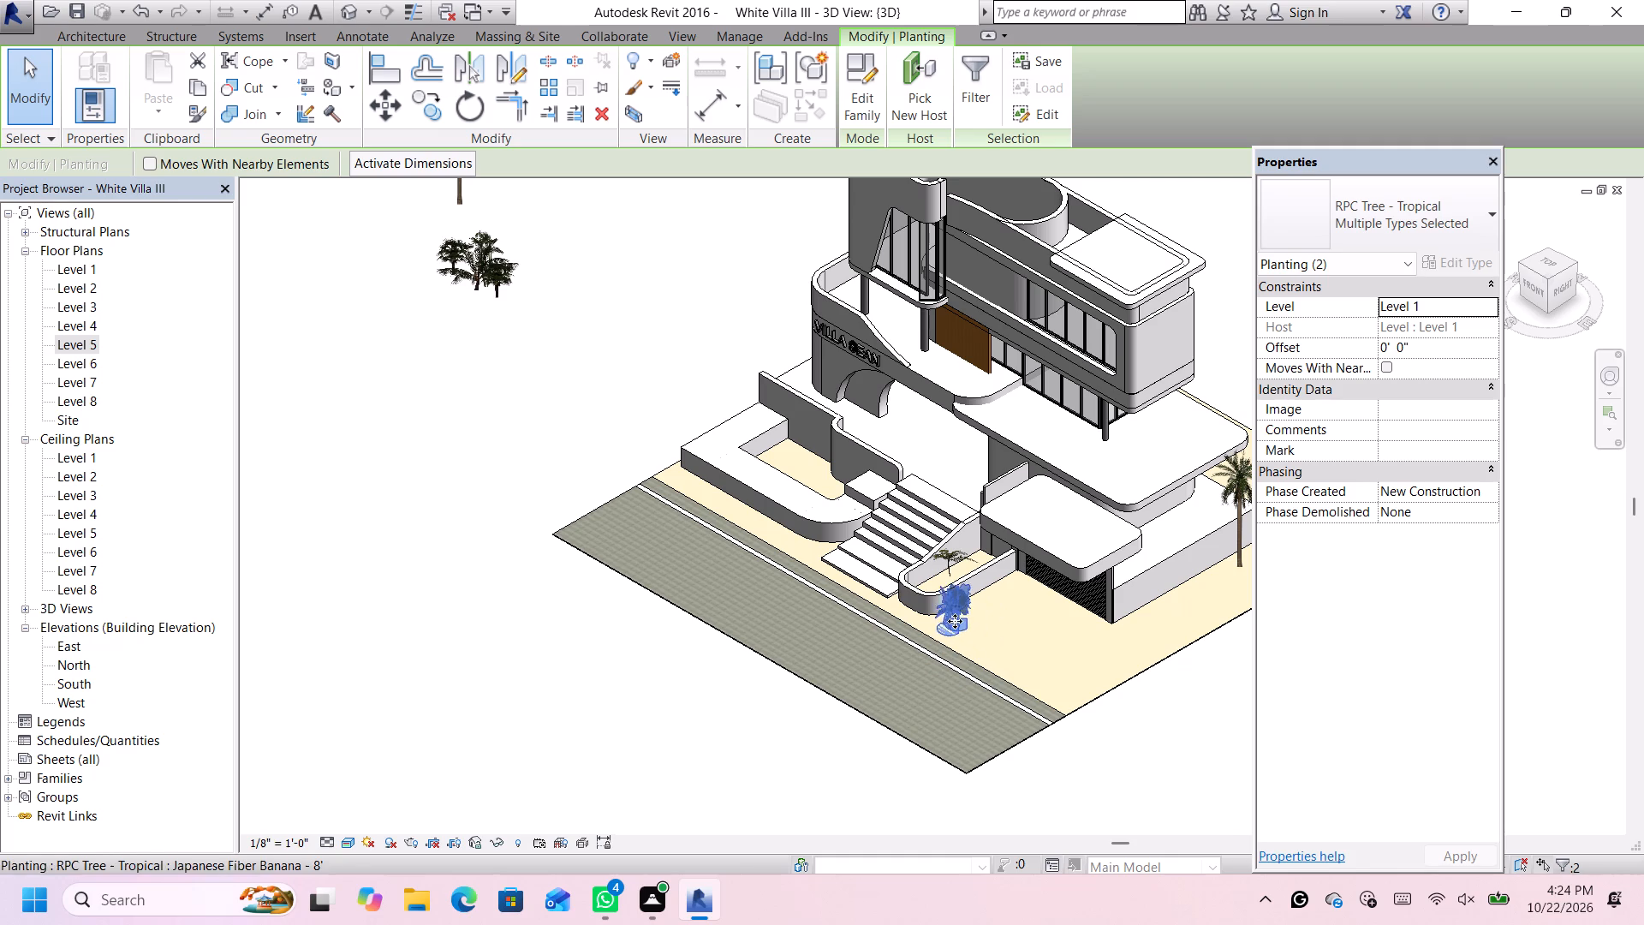
key("Up")
key("Up")
key("Up")
key("Up")
key("Up")
key("Up")
key("Up")
key("Left")
key("Left")
key("Left")
key("Left")
key("Left")
key("Left")
key("Left")
key("Left")
key("Left")
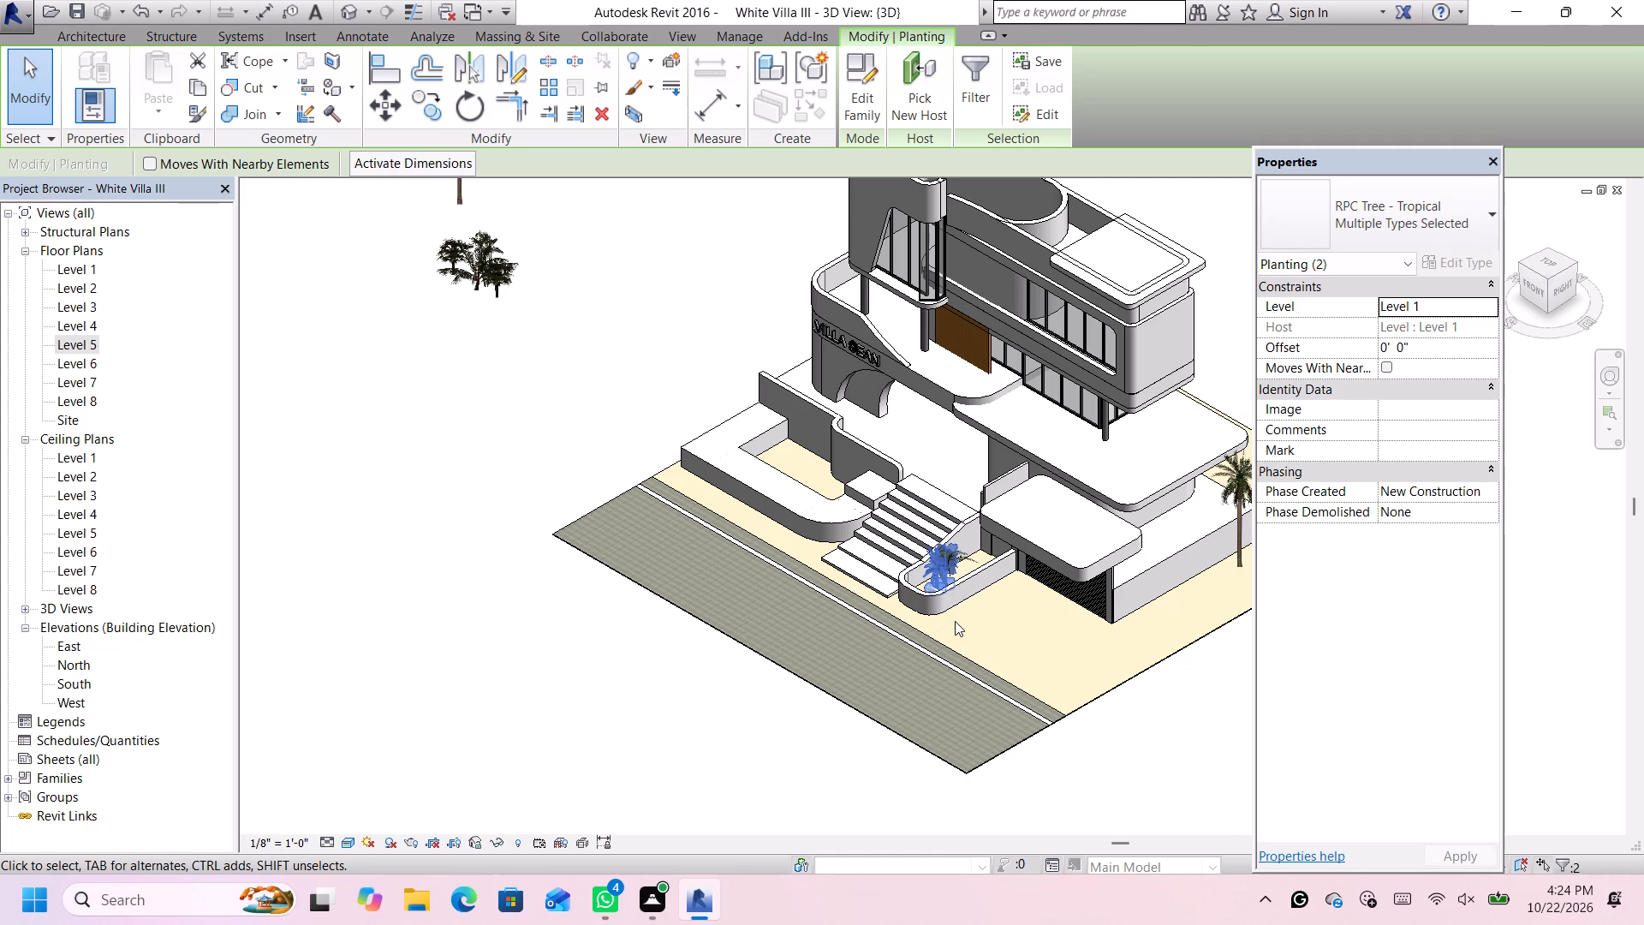
Dismiss the pop-up notification and set the level of the Australian Tree Furn - 6' in the curved planter to Level 1.
scroll(958, 567, "up", 3)
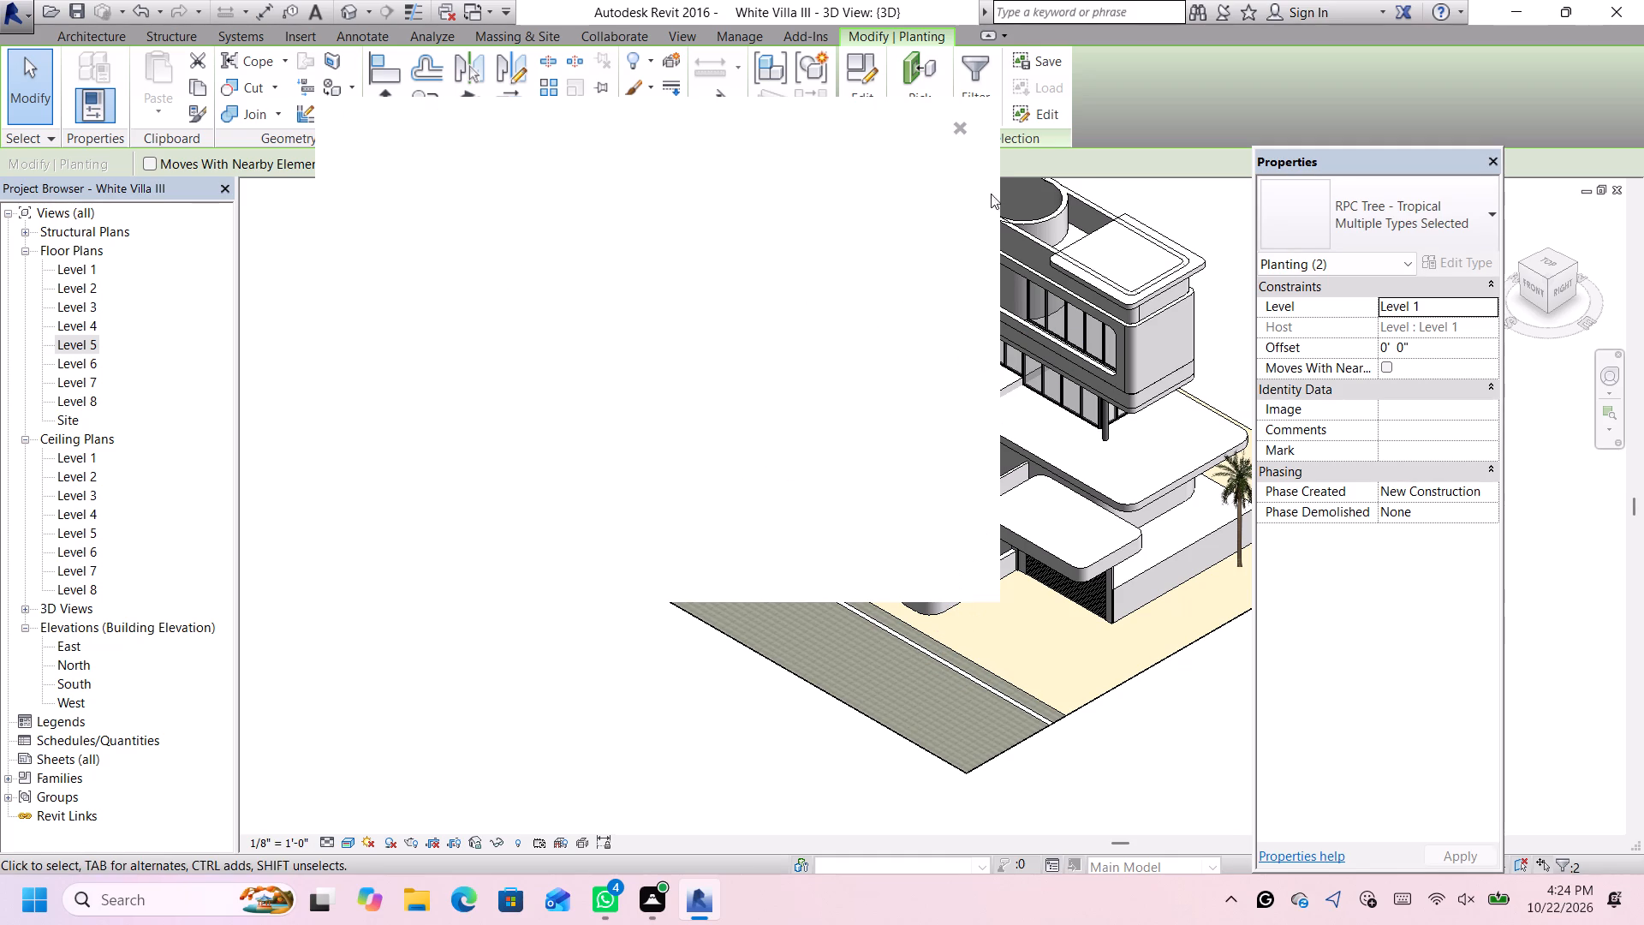
left_click(954, 120)
scroll(974, 172, "up", 5)
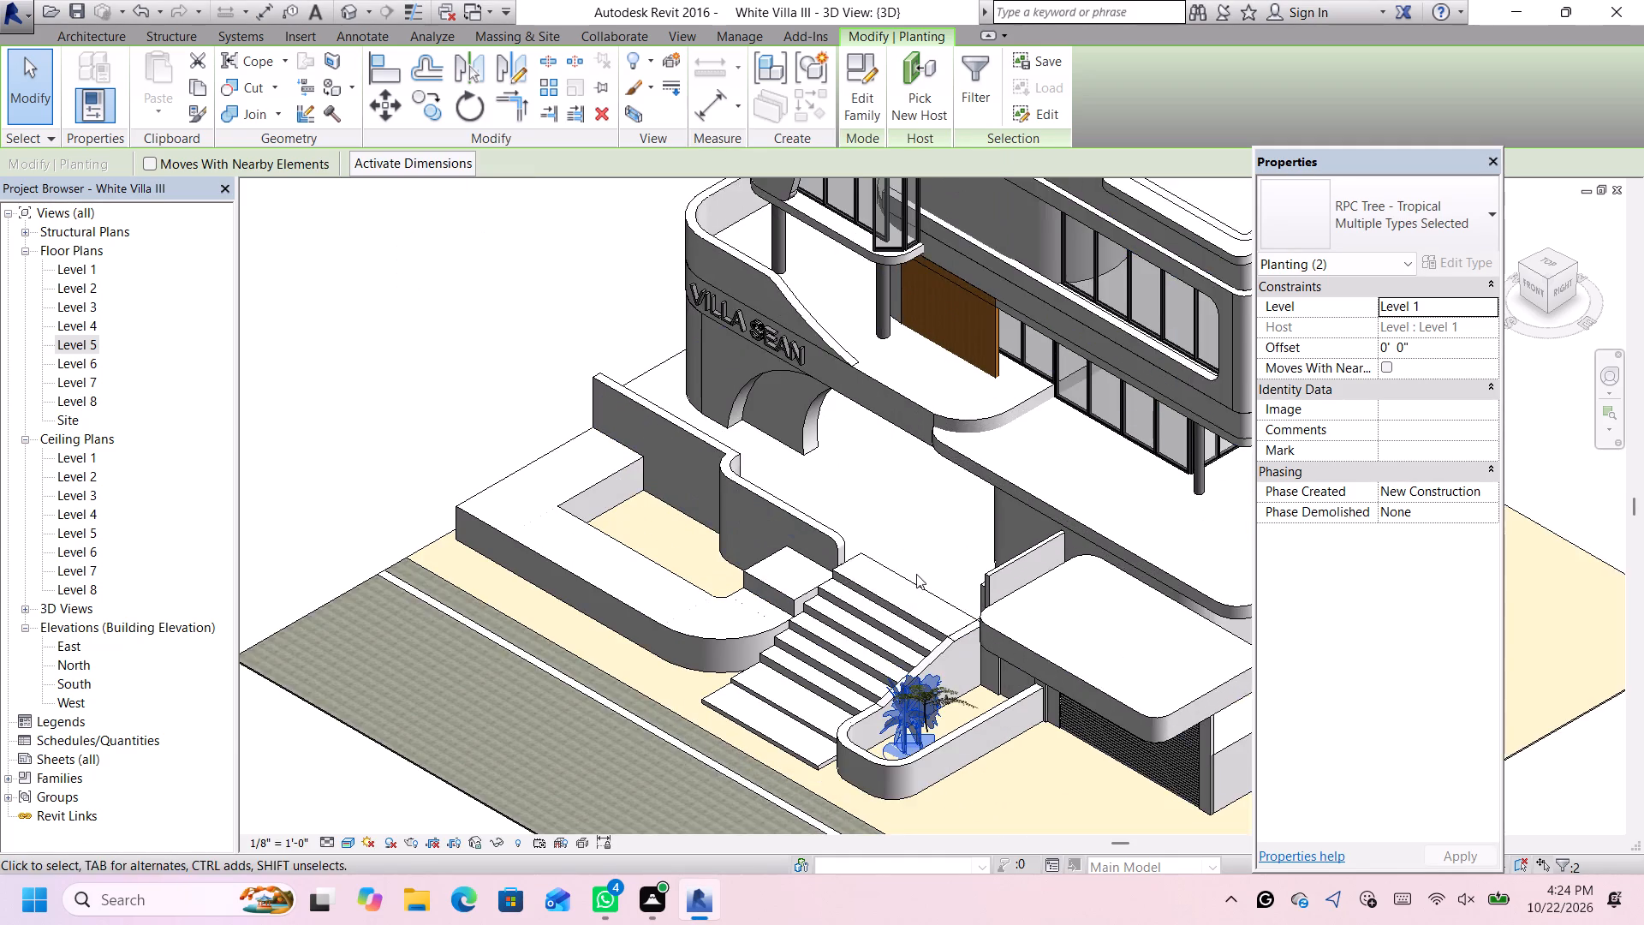
scroll(916, 575, "up", 1)
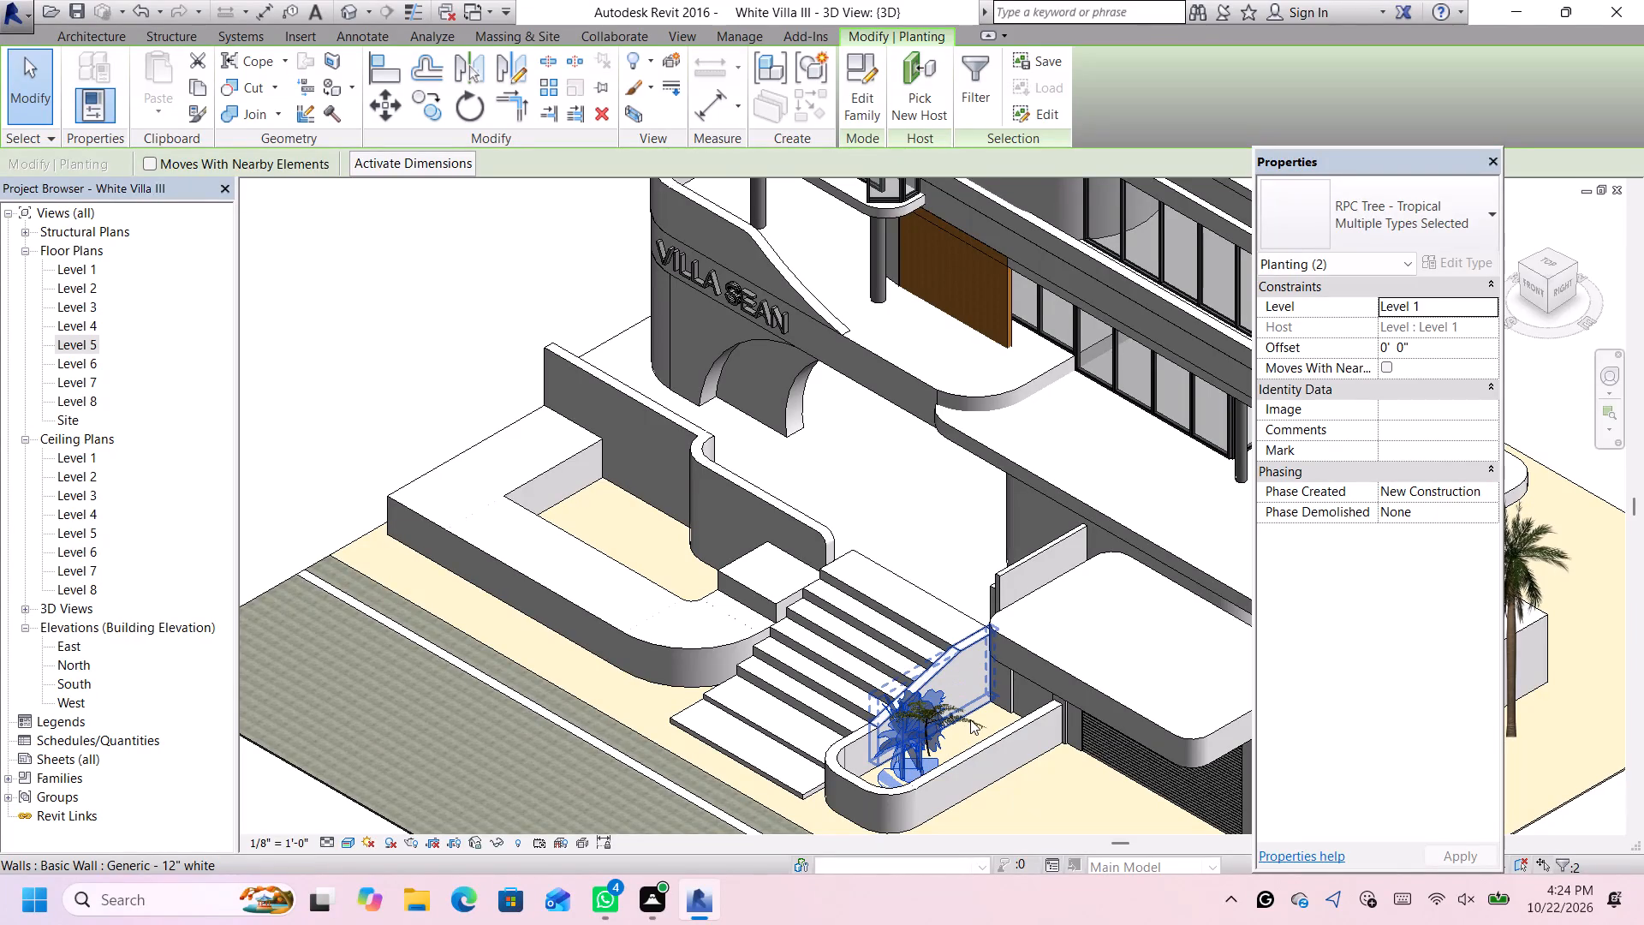
scroll(970, 719, "up", 9)
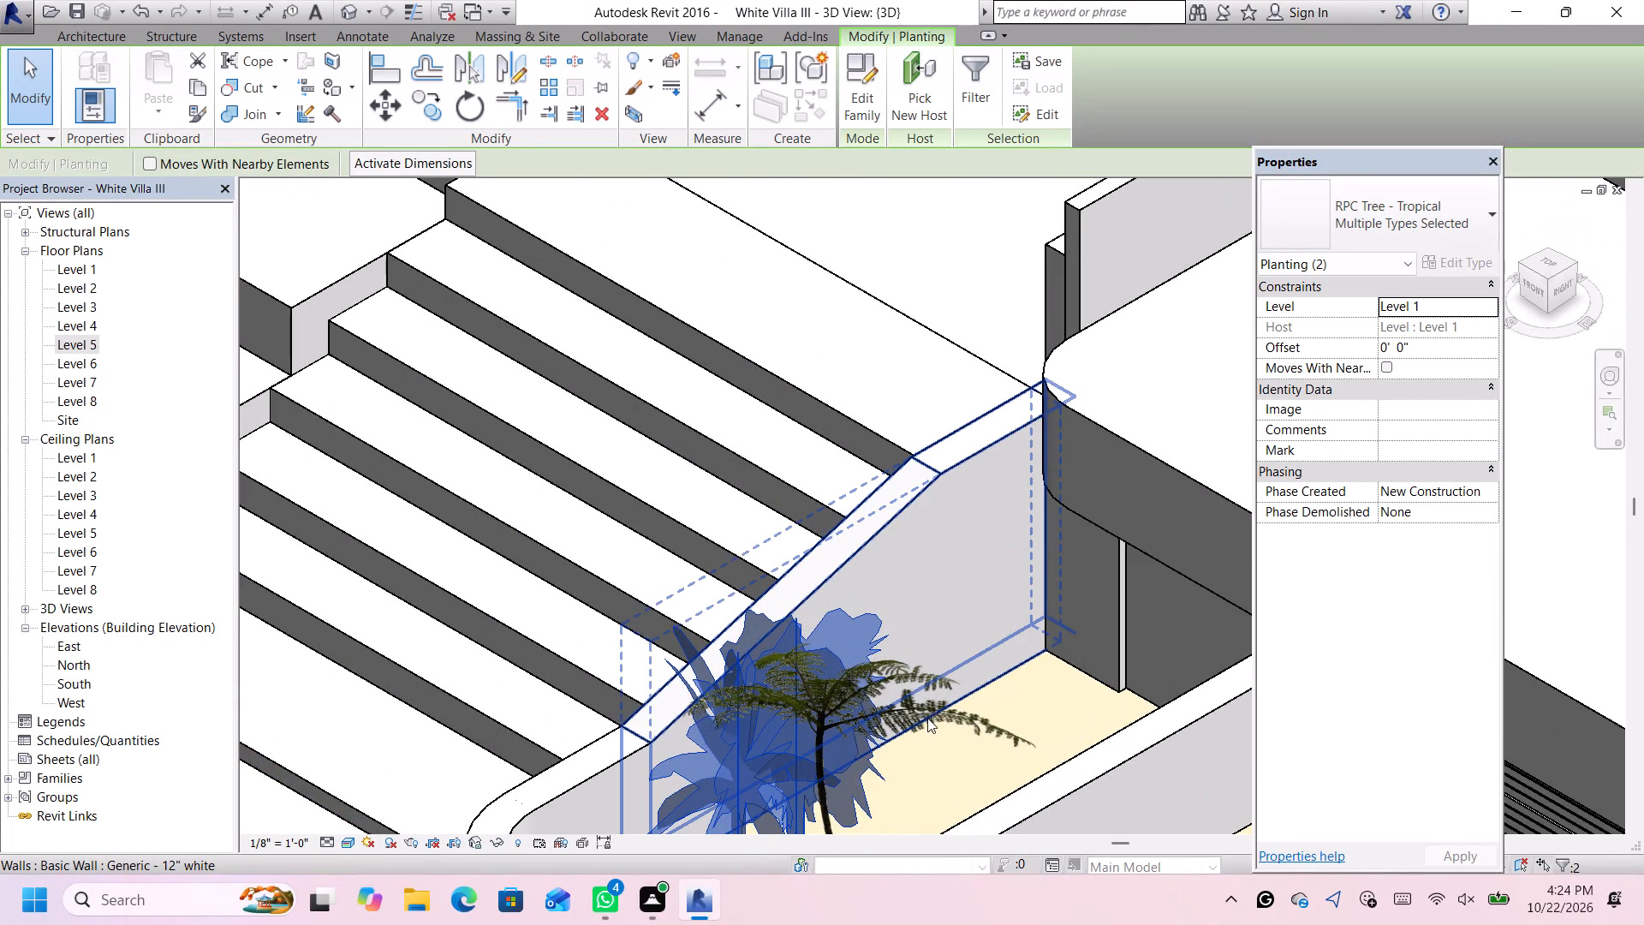
scroll(927, 717, "down", 3)
left_click(977, 726)
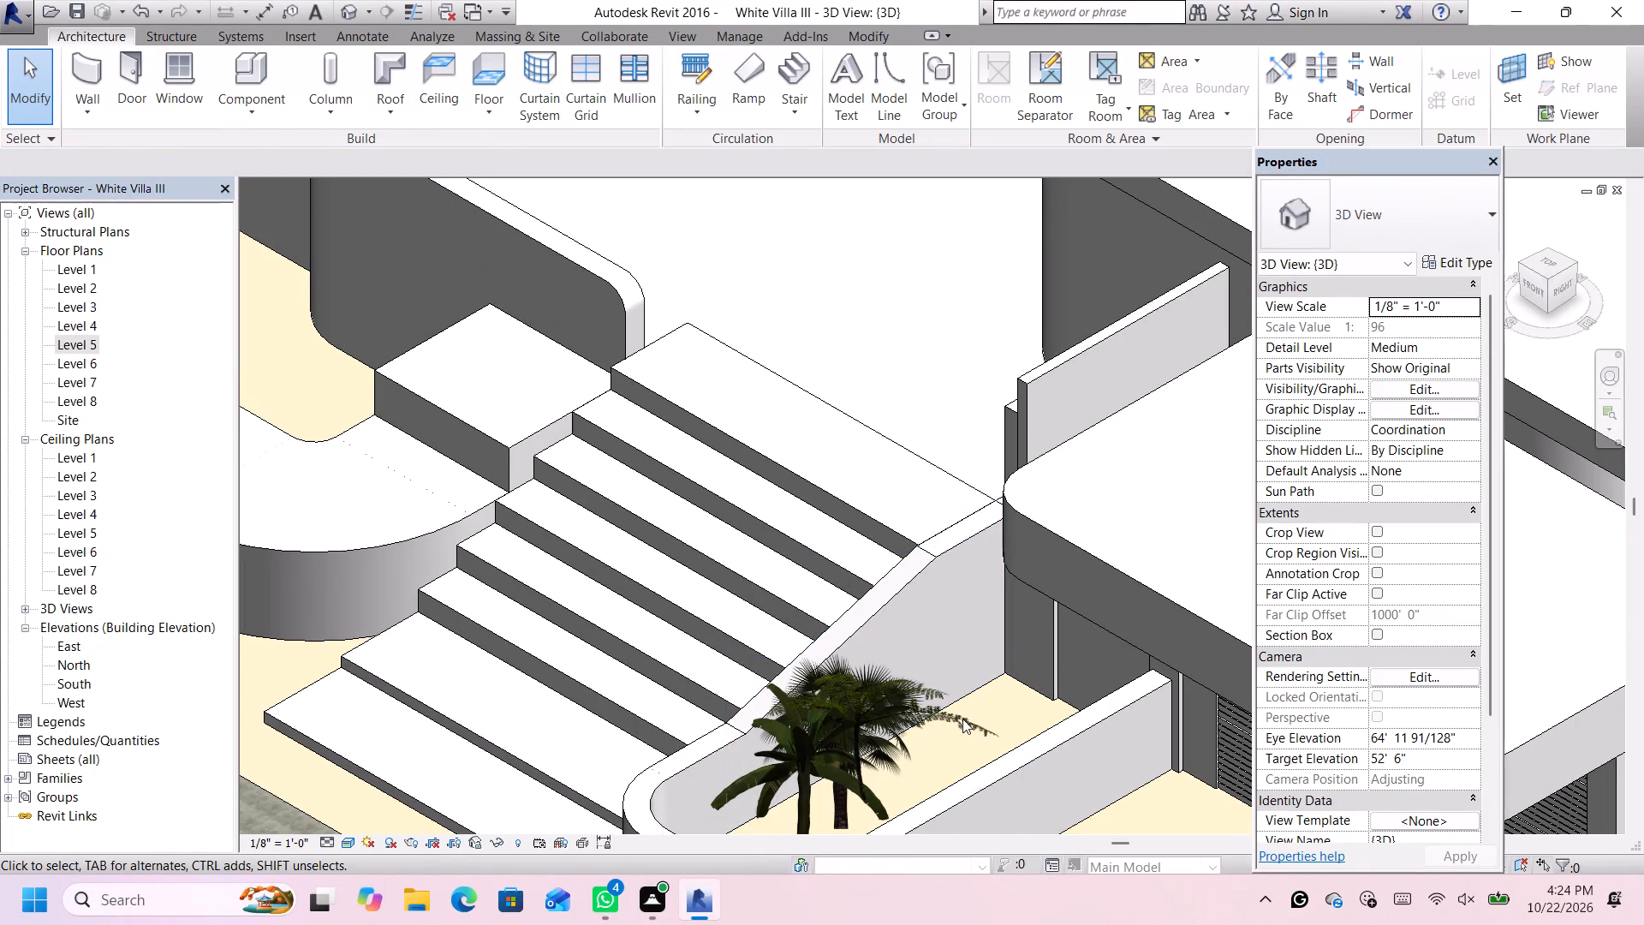
left_click(942, 716)
scroll(946, 718, "down", 11)
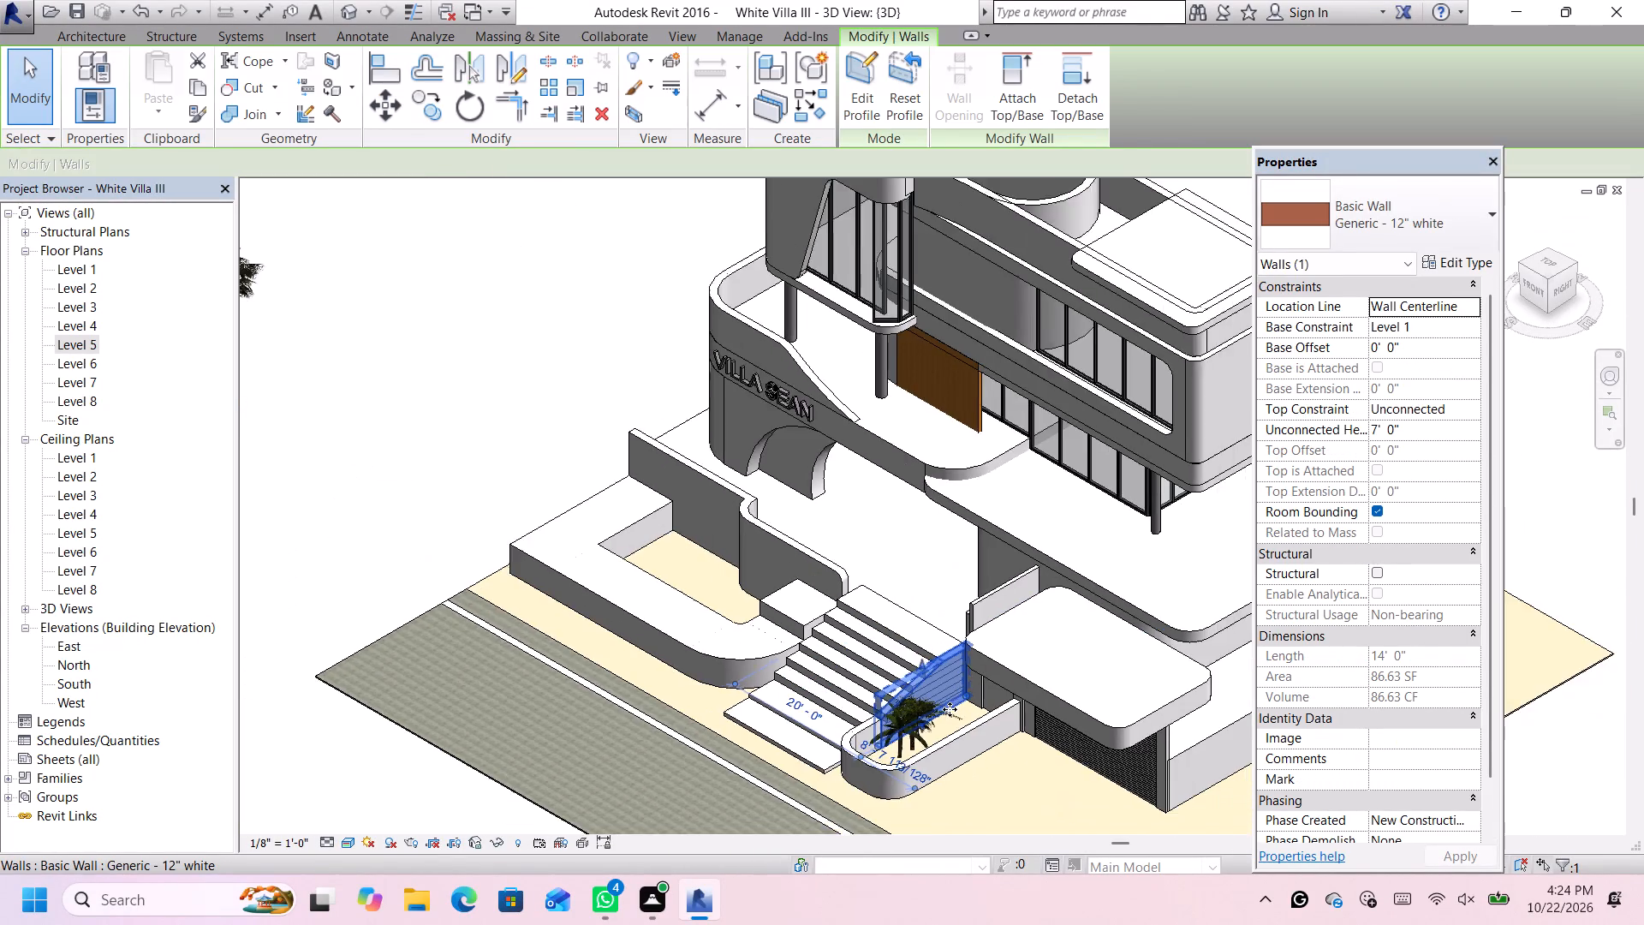
left_click(1220, 809)
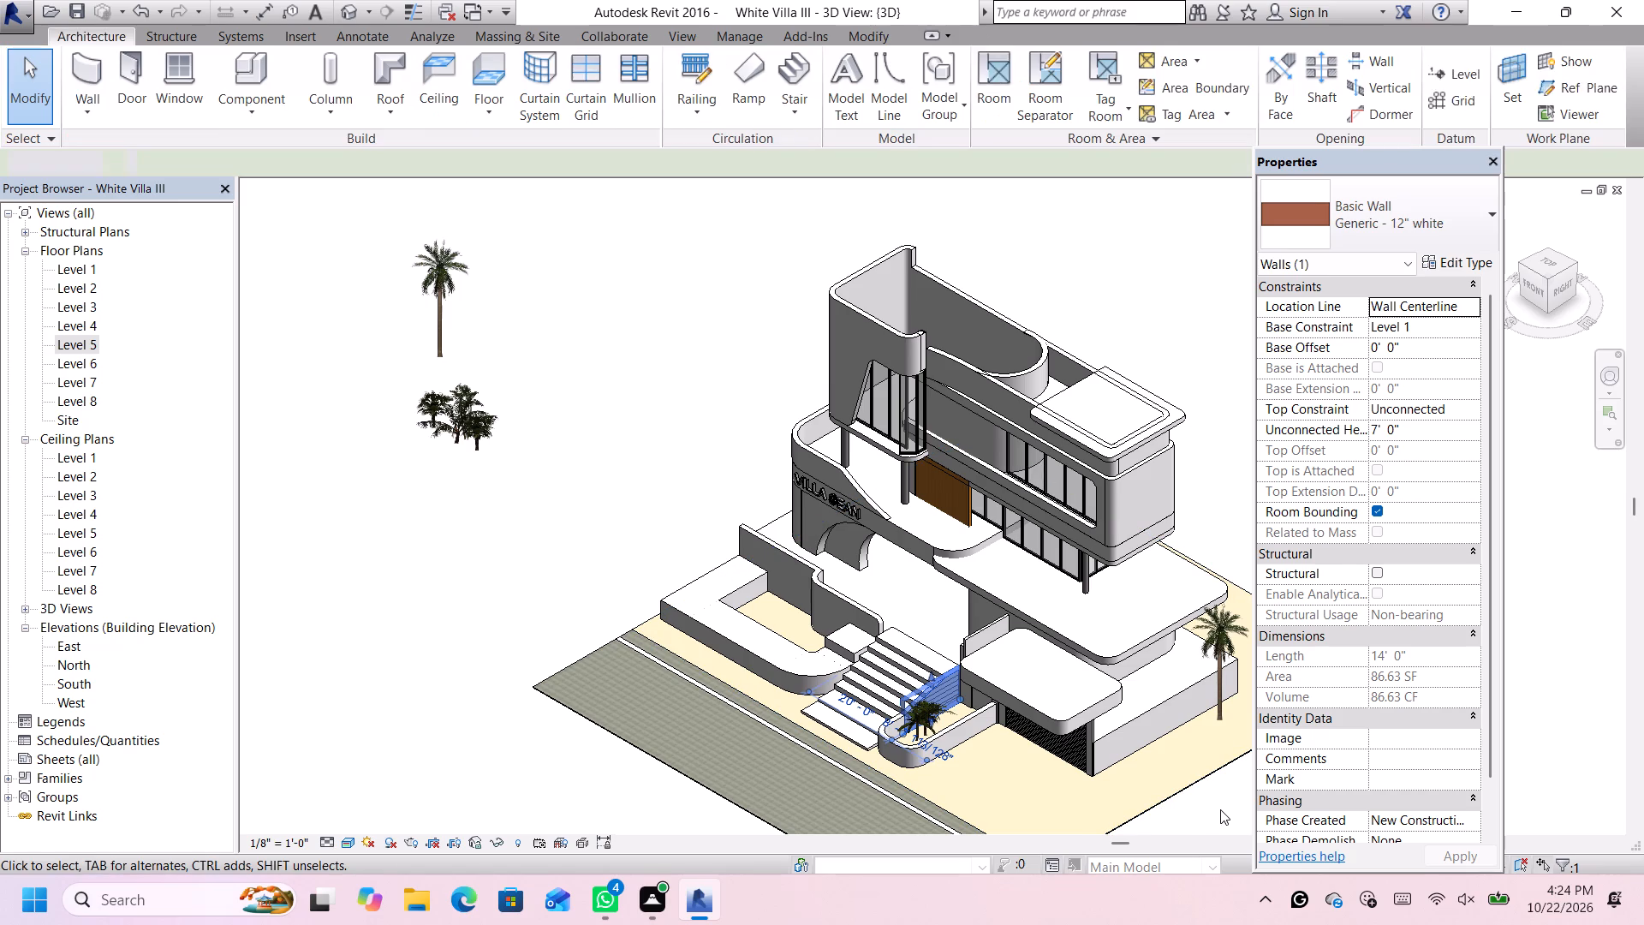
scroll(996, 740, "up", 2)
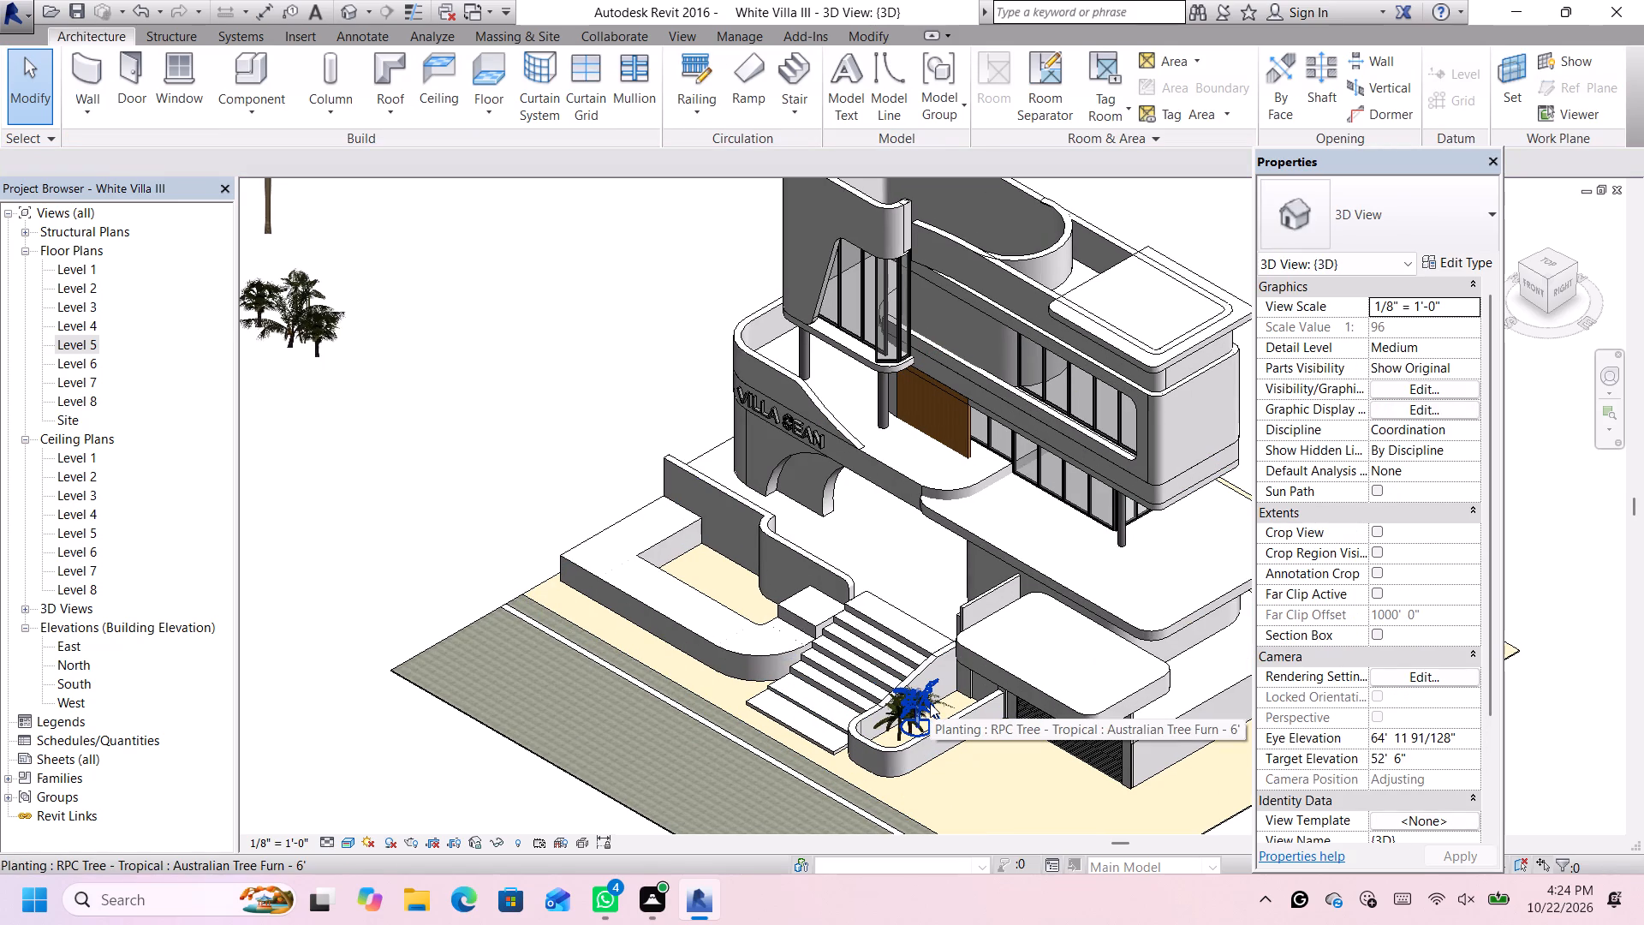
left_click(928, 701)
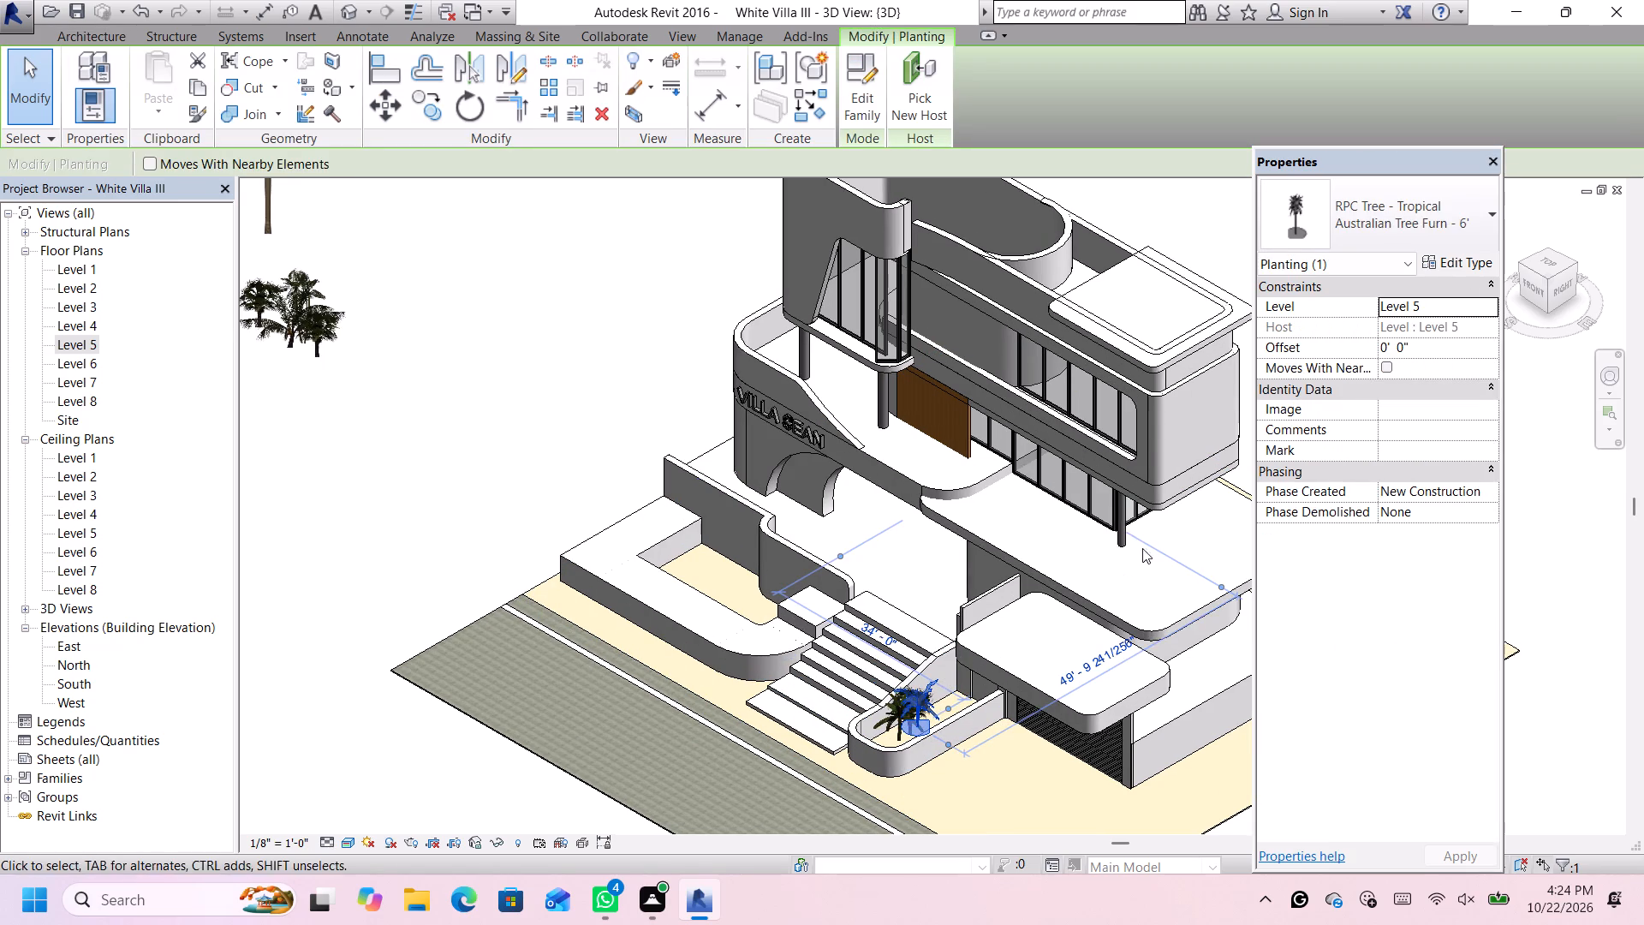
left_click(1481, 314)
left_click(1492, 311)
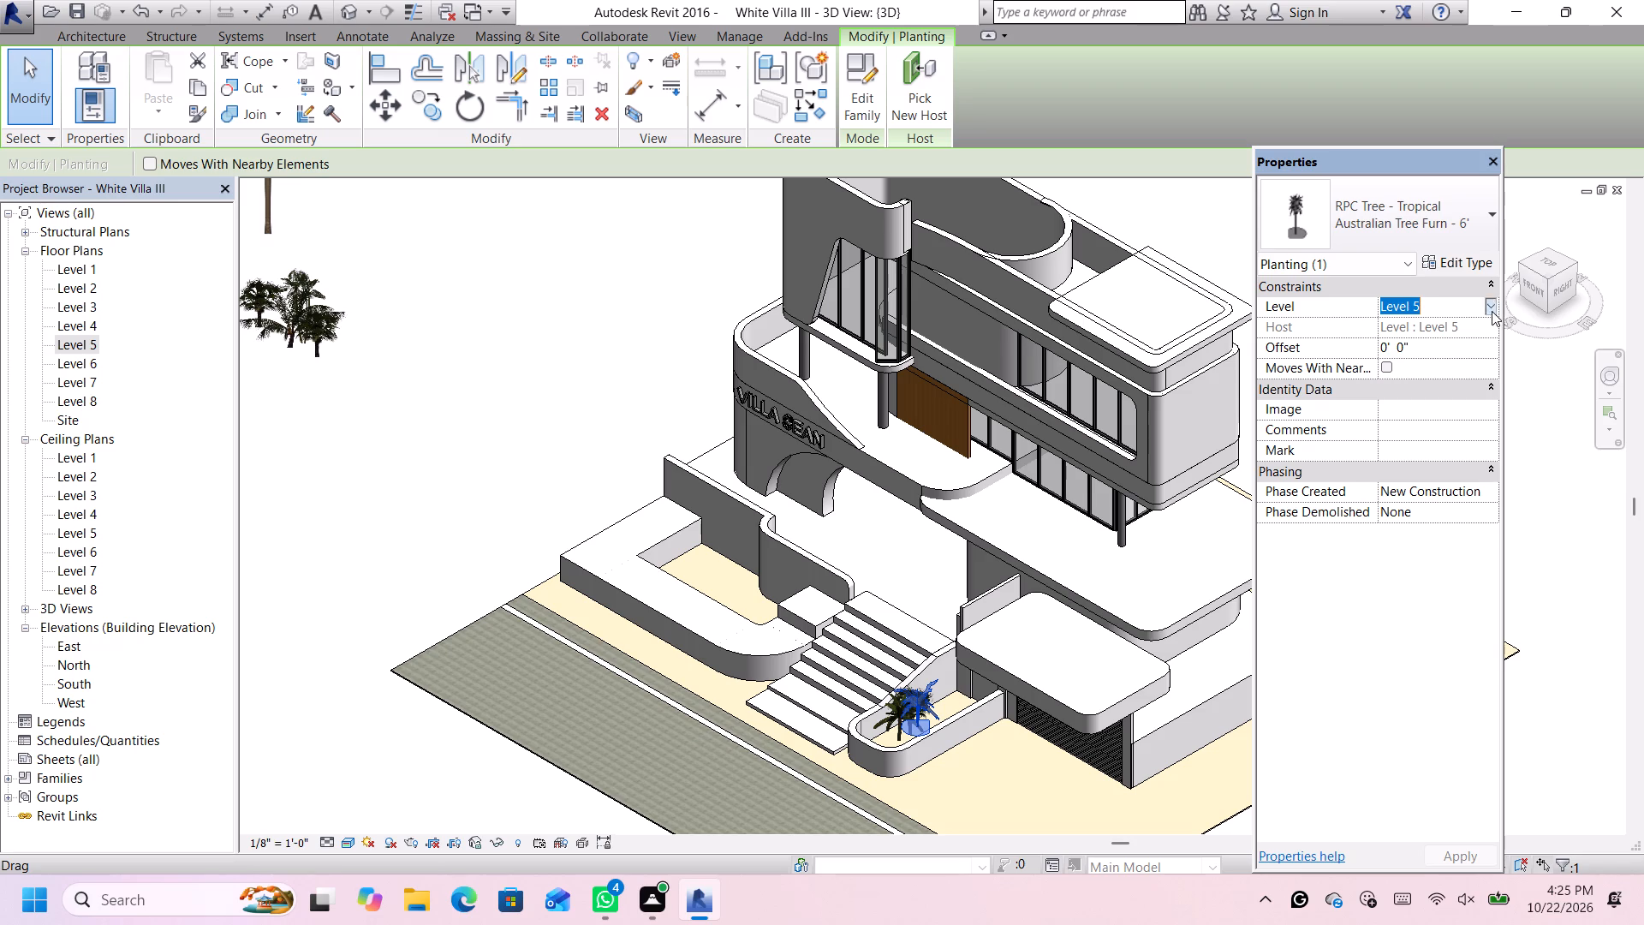
scroll(1424, 353, "up", 4)
left_click(1424, 325)
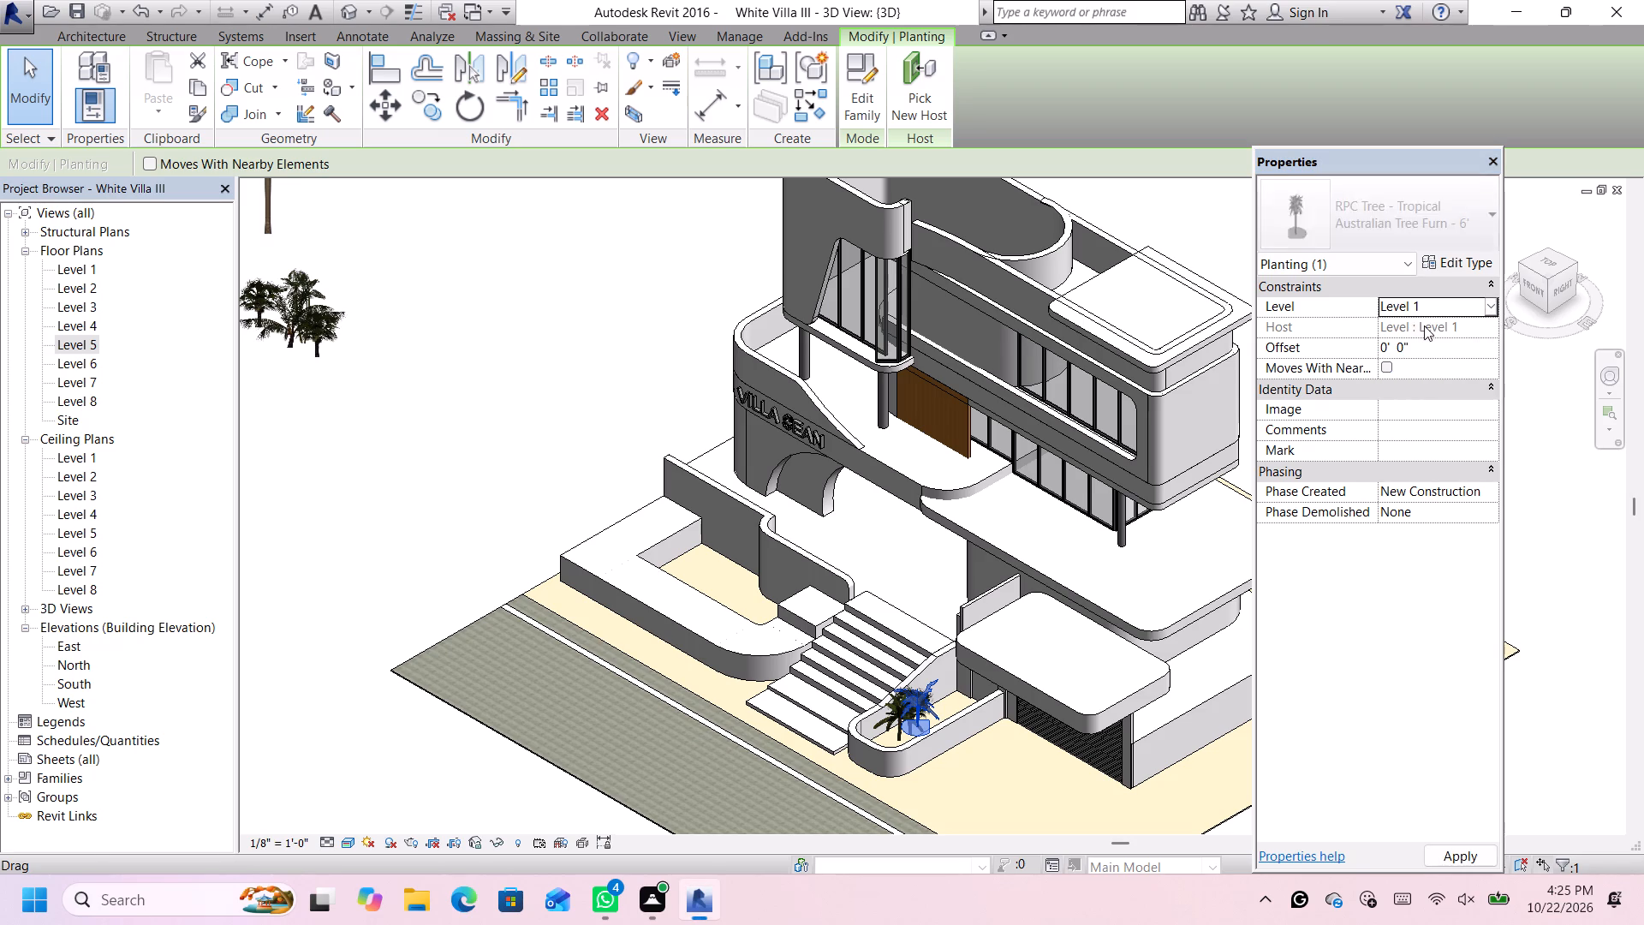
Nudge the selected Australian Tree Furn - 6' from the road's outer corner into the curved planter beside the stairs, next to the other plants.
scroll(952, 652, "down", 9)
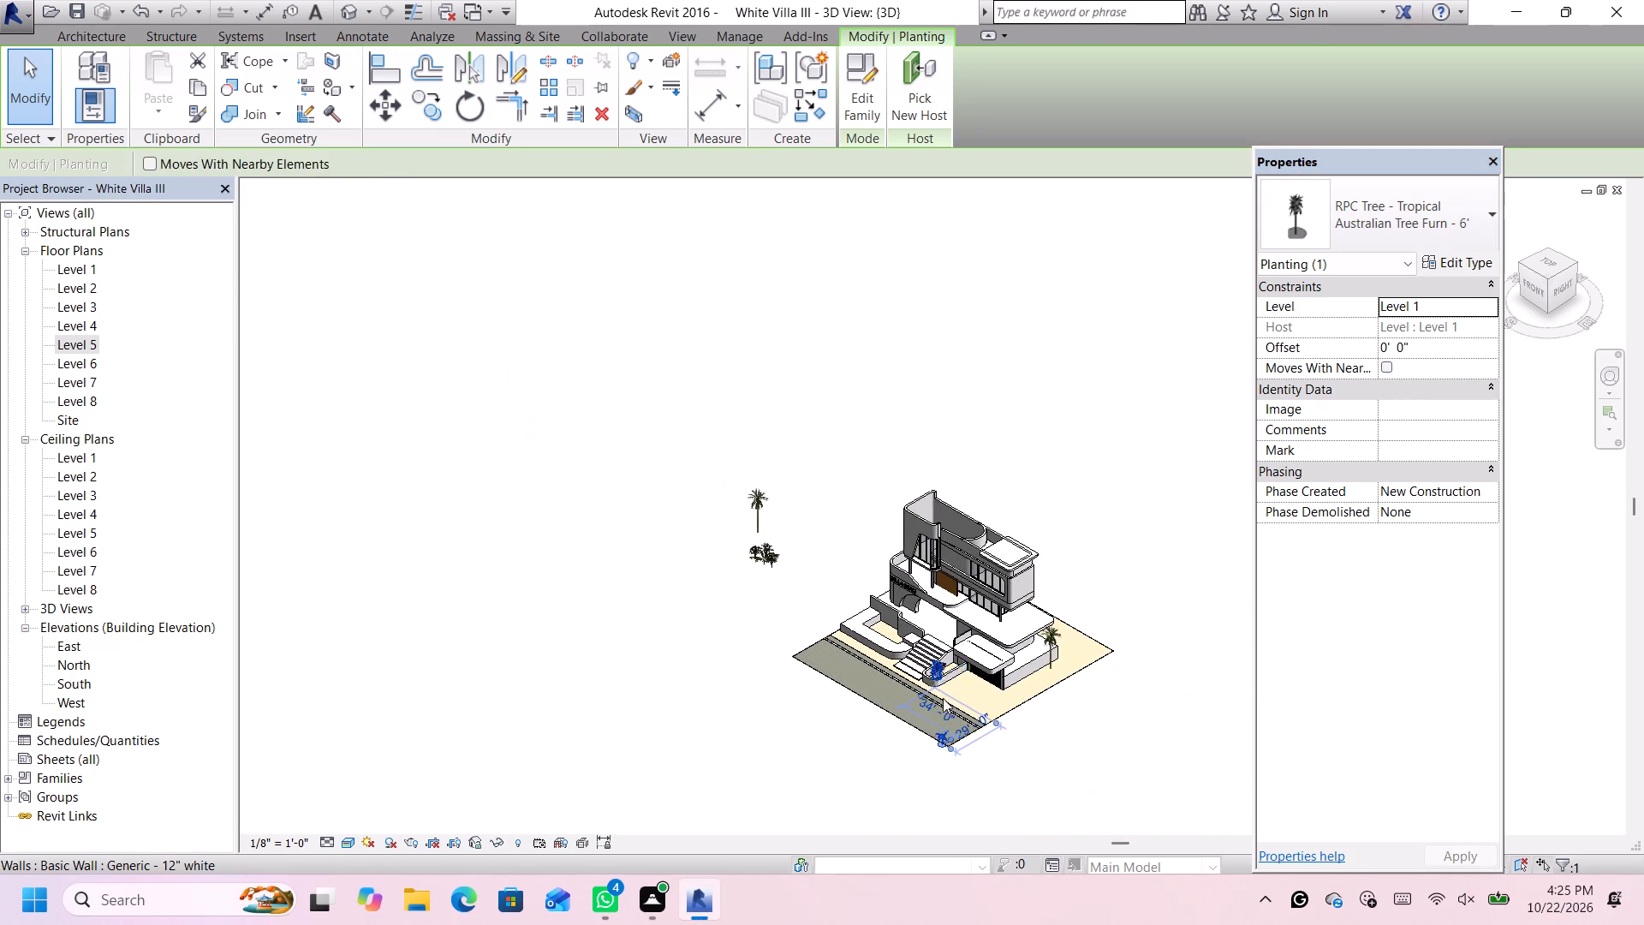
scroll(924, 768, "up", 6)
key("Up")
key("Up")
key("Up")
key("Up")
key("Up")
key("Up")
key("Up")
key("Up")
key("Up")
key("Up")
key("Up")
key("Up")
key("Up")
key("Up")
key("Up")
key("Up")
key("Up")
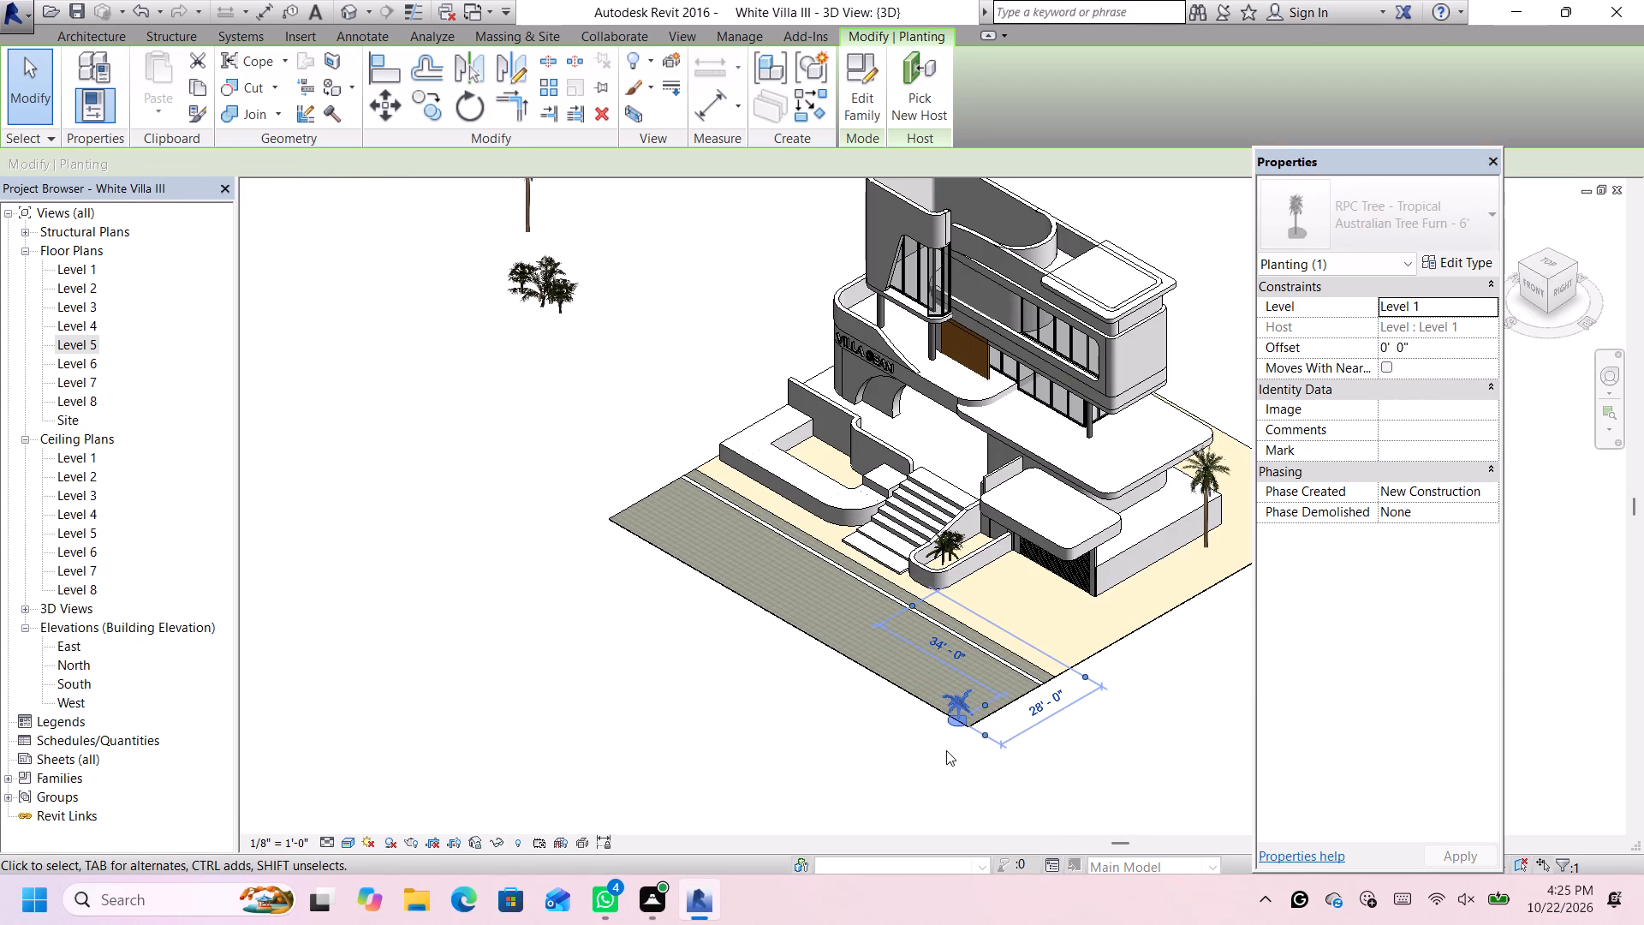
key("Left")
key("Left")
key("Left")
key("Left")
key("Left")
key("Left")
key("Left")
key("Left")
key("Left")
key("Left")
key("Left")
key("Left")
key("Left")
key("Left")
key("Left")
key("Left")
key("Left")
key("Left")
key("Left")
key("Left")
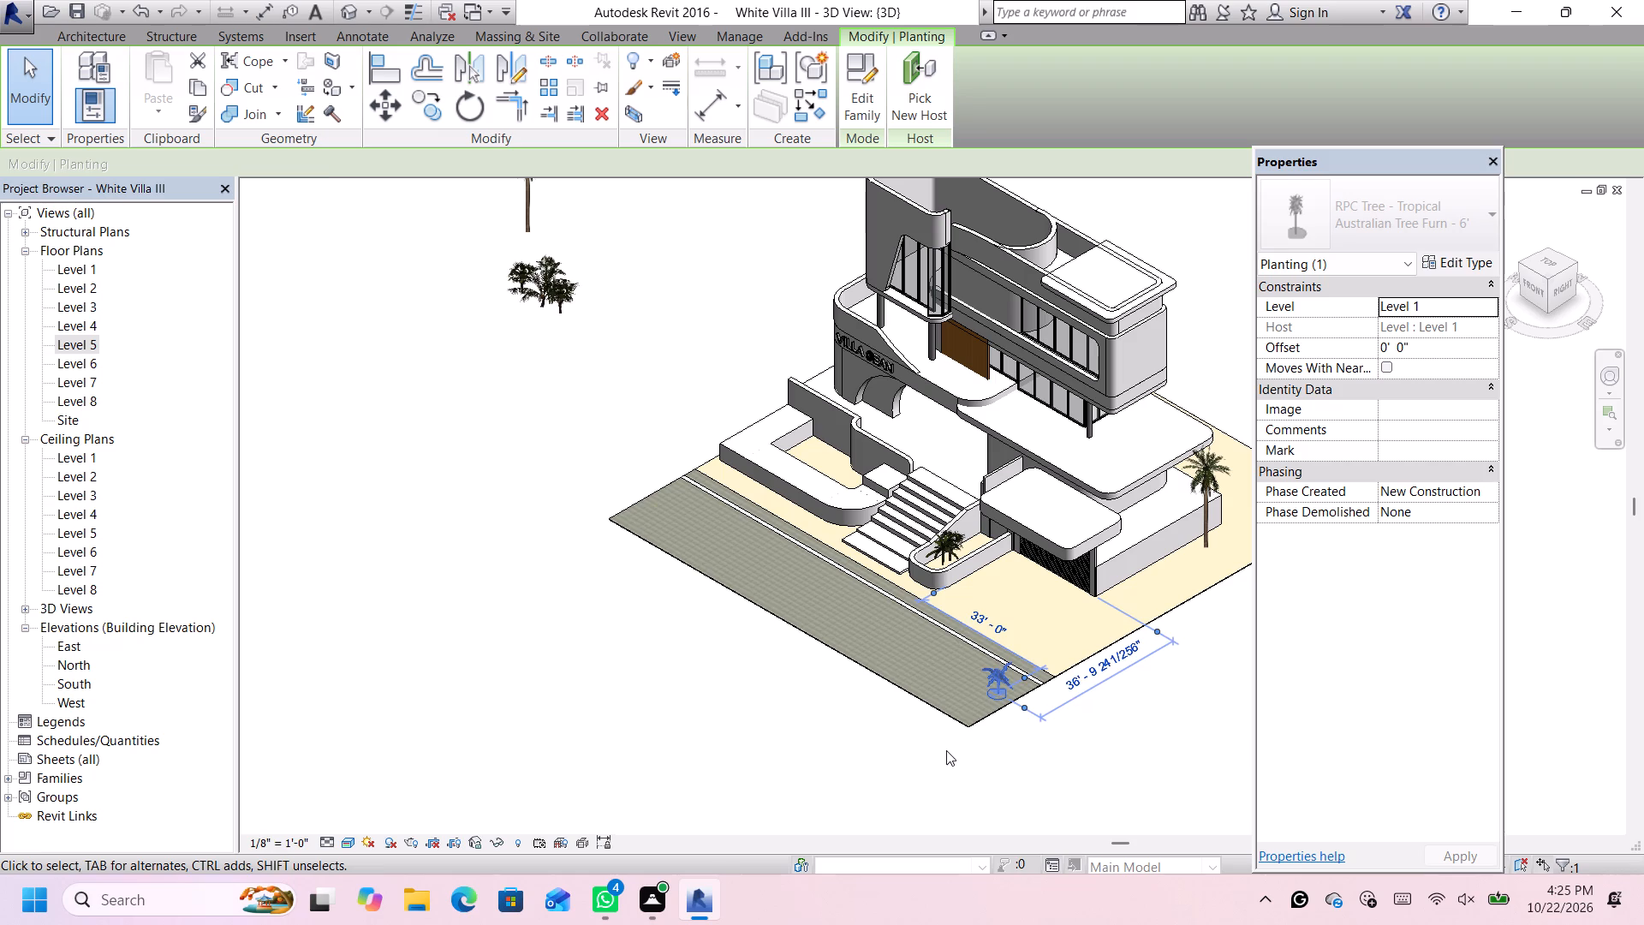
key("Up")
key("Up")
key("Up")
key("Up")
key("Up")
key("Up")
key("Up")
key("Up")
key("Up")
key("Up")
key("Up")
key("Up")
key("Up")
key("Up")
key("Up")
key("Up")
key("Up")
key("Up")
key("Up")
key("Up")
key("Up")
key("Up")
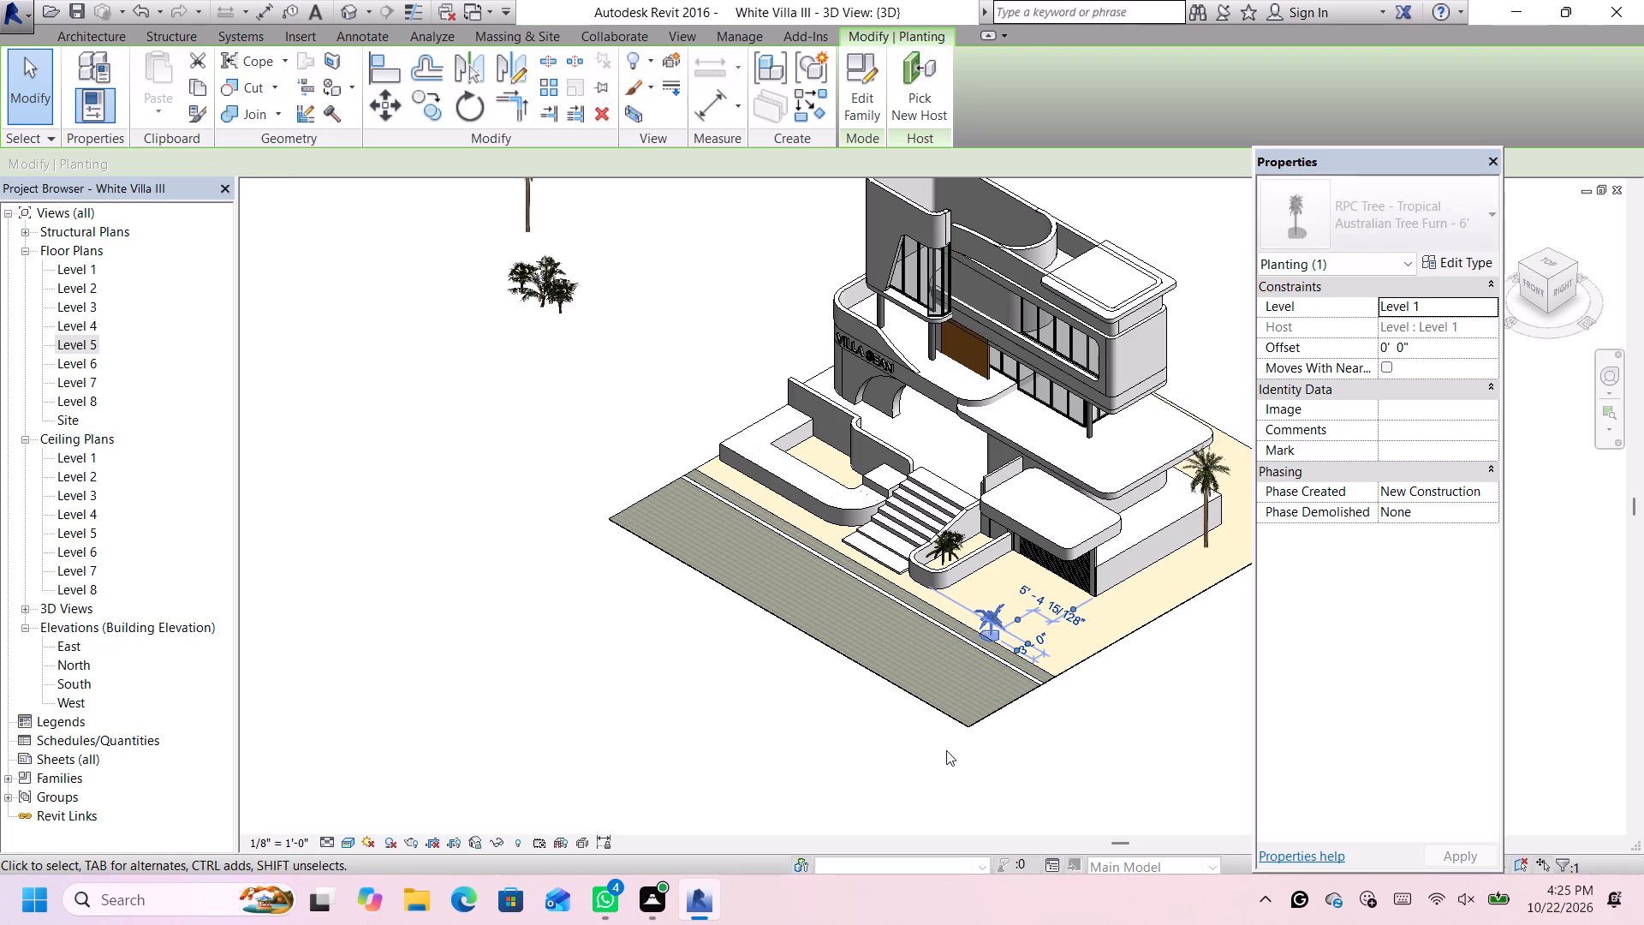
key("Left")
key("Left")
key("Left")
key("Left")
key("Left")
key("Left")
key("Left")
key("Left")
key("Left")
key("Left")
key("Left")
key("Left")
key("Left")
key("Left")
key("Up")
key("Up")
key("Up")
key("Up")
key("Up")
key("Up")
key("Up")
key("Up")
key("Up")
key("Up")
key("Up")
key("Up")
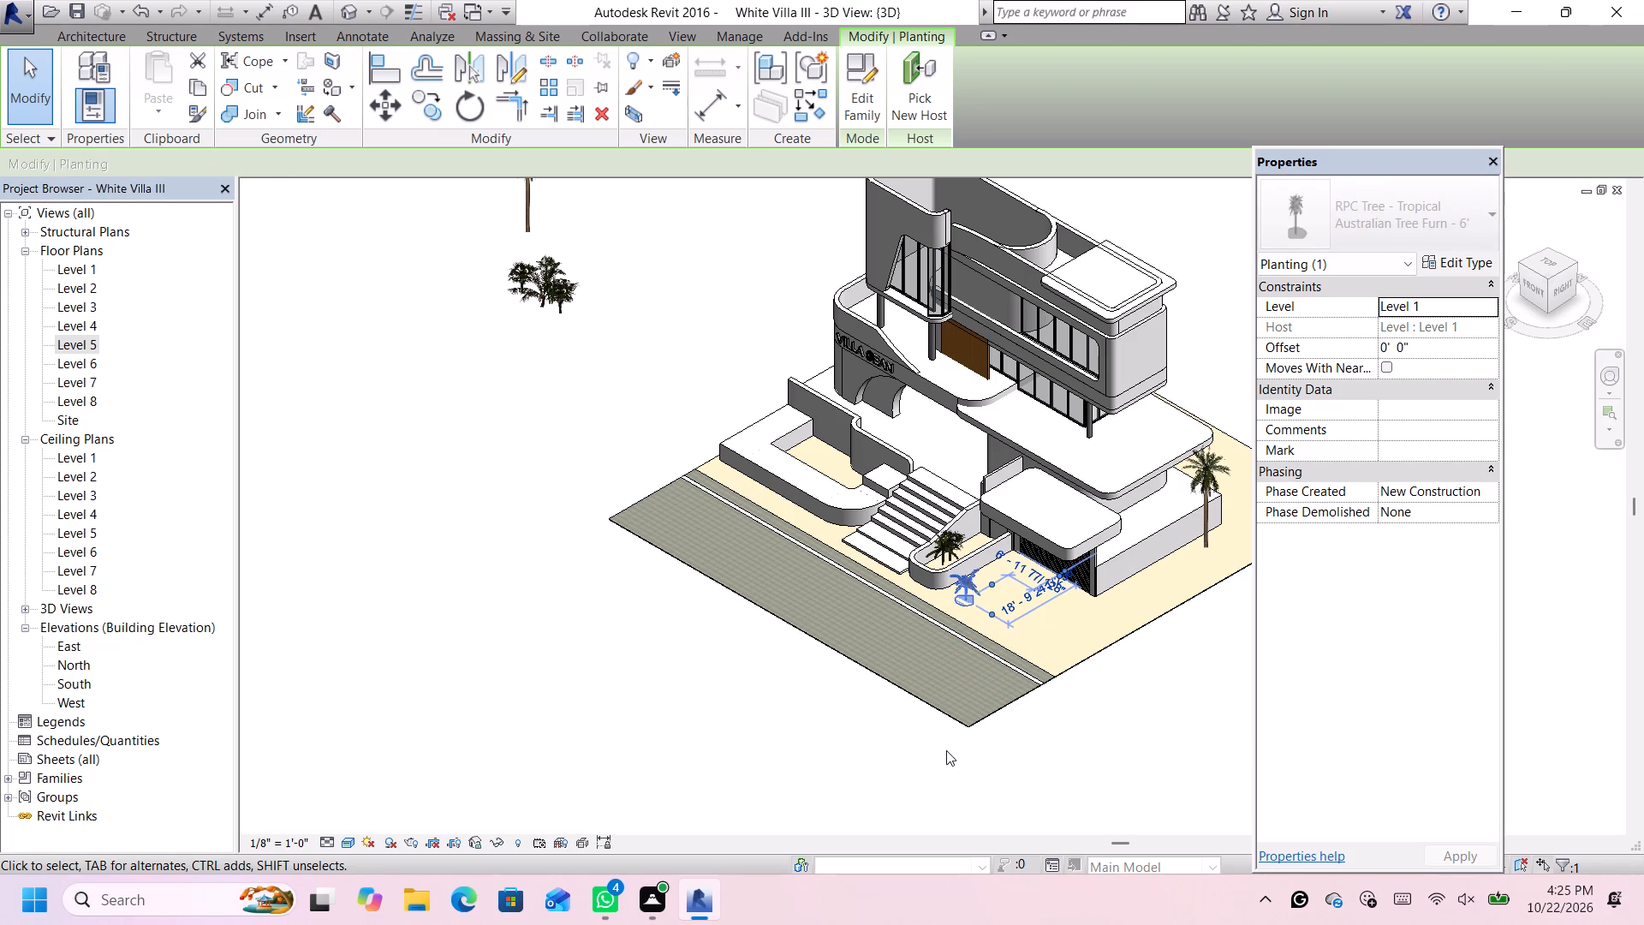
key("Left")
key("Left")
key("Left")
key("Left")
key("Left")
key("Left")
key("Left")
key("Left")
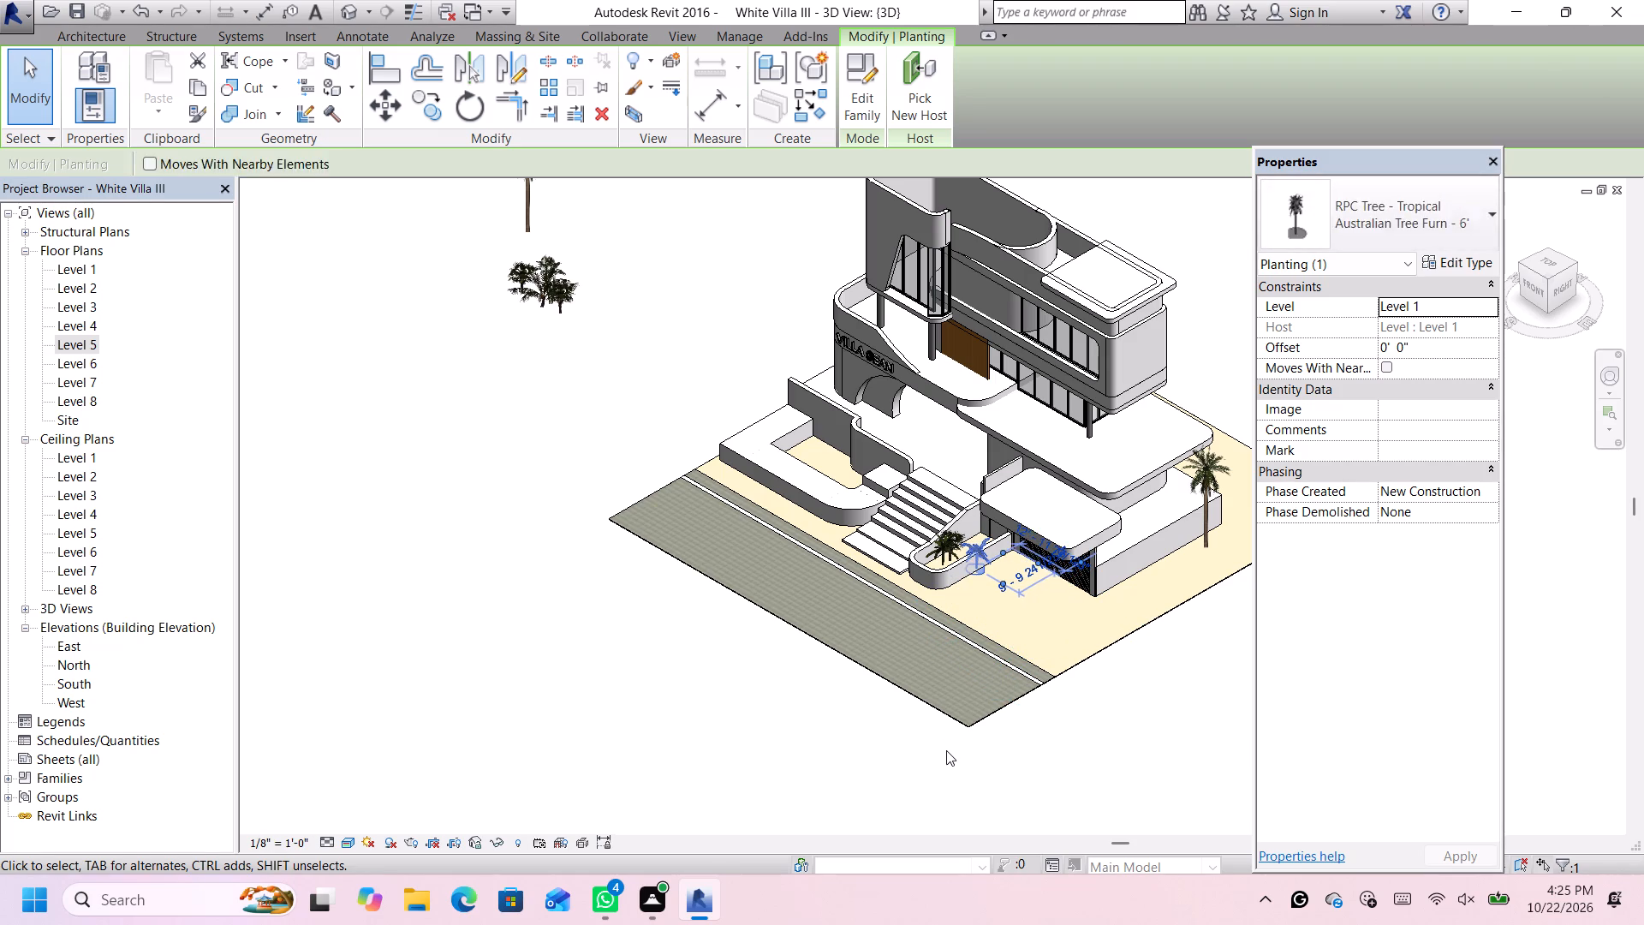
key("Left")
key("Left")
key("Left")
key("Left")
key("Up")
key("Up")
key("Up")
key("Up")
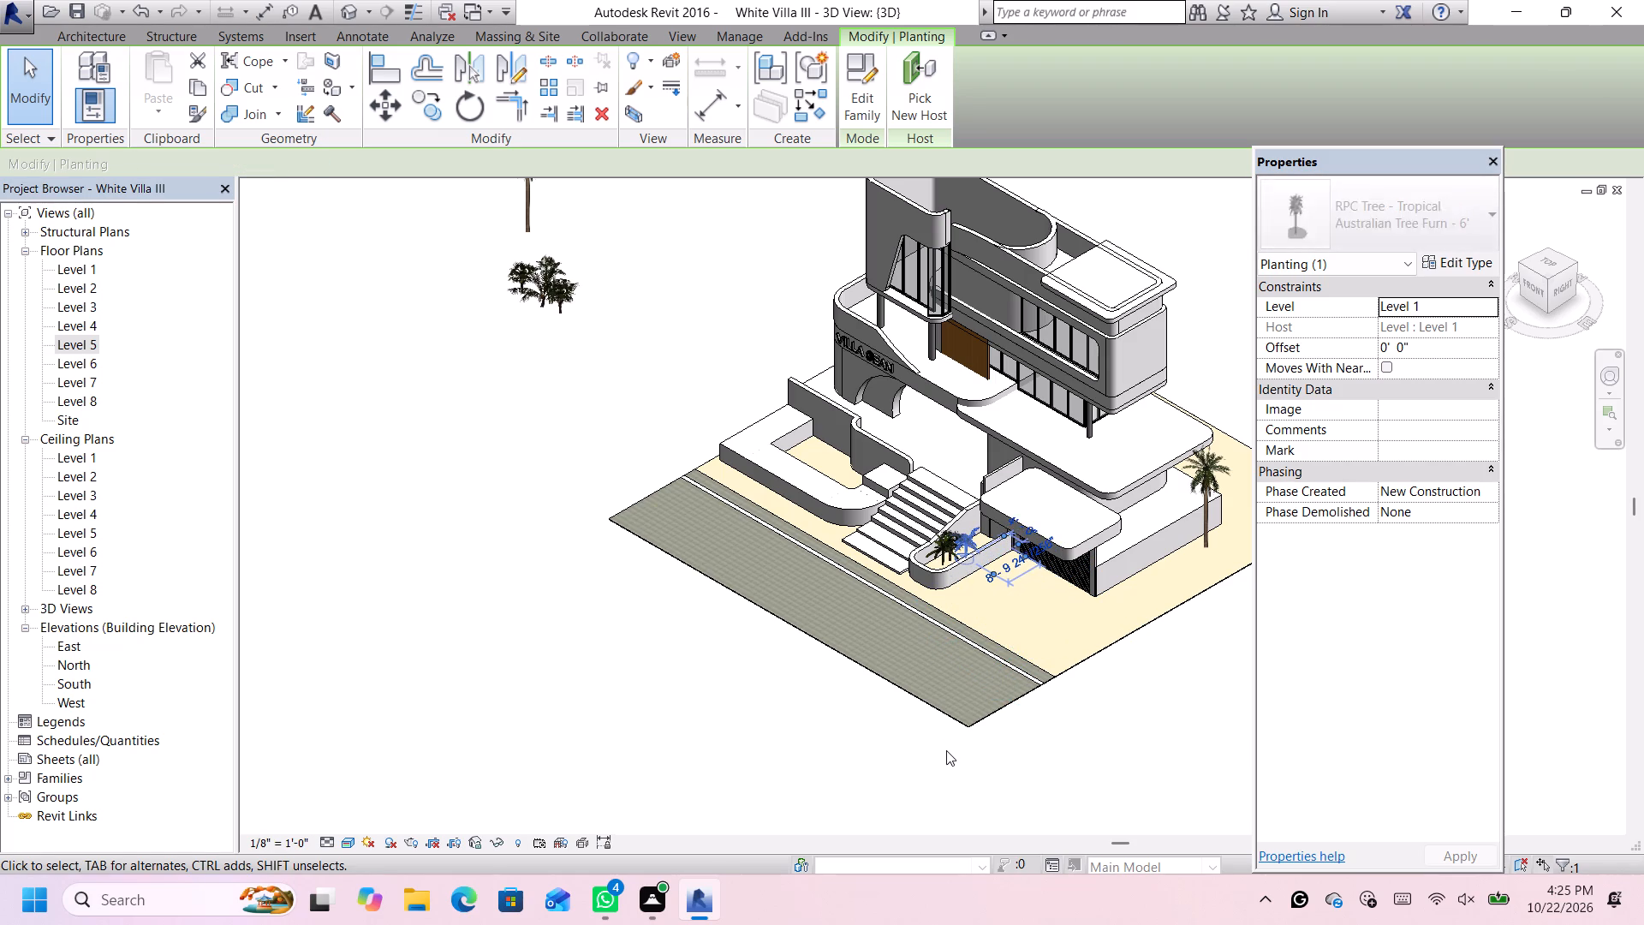
key("Left")
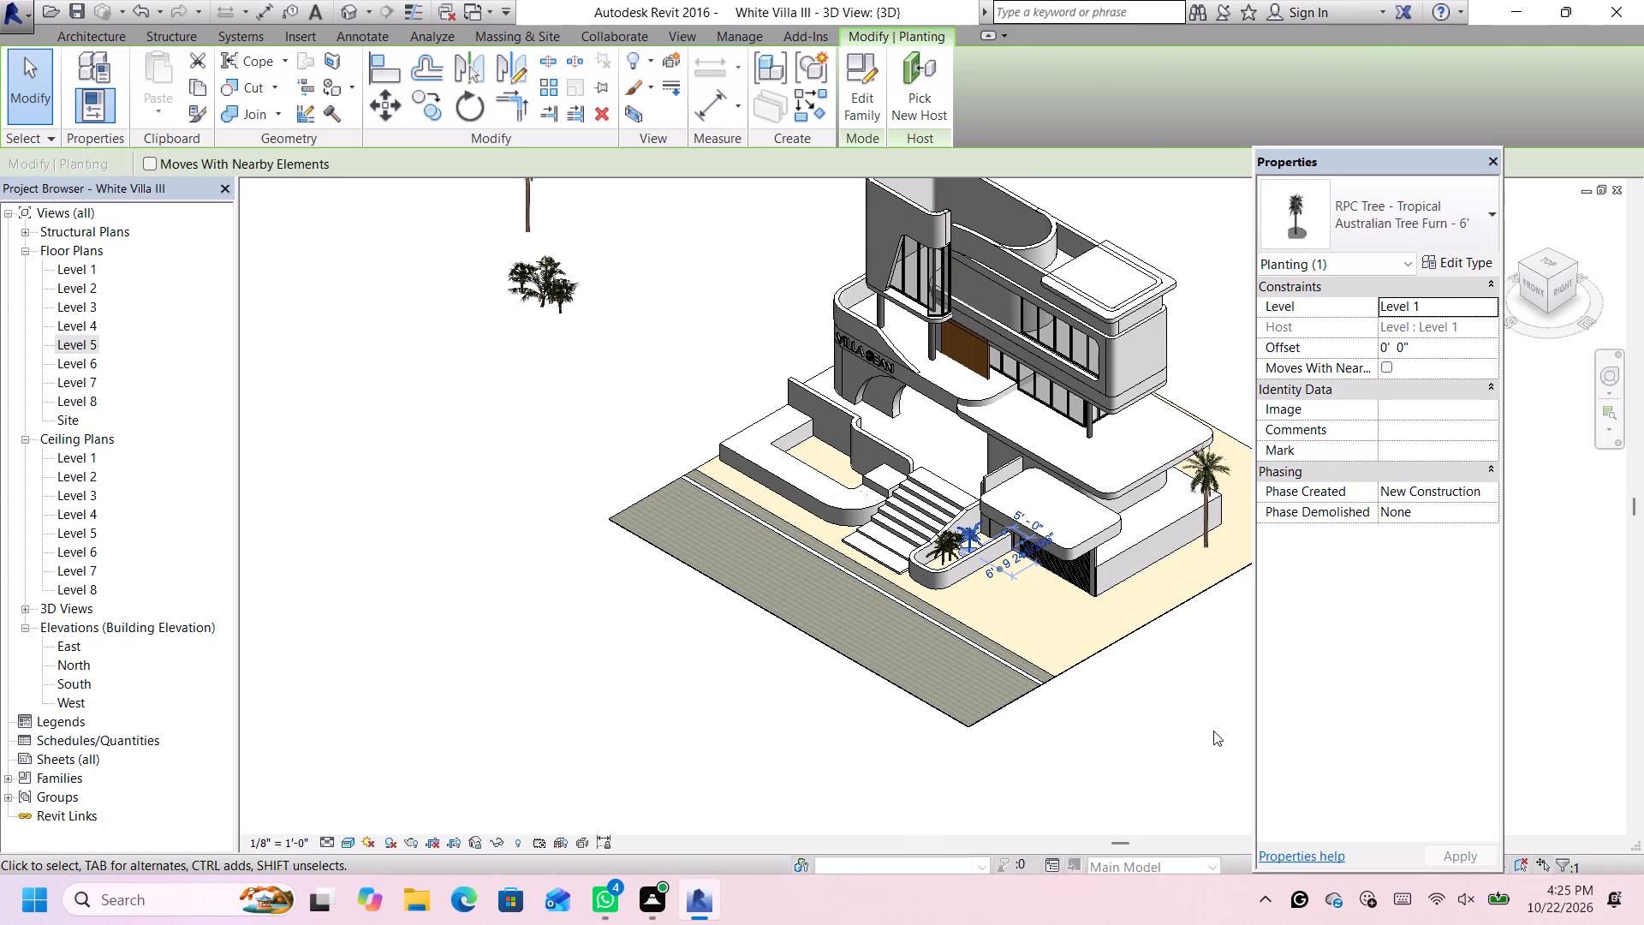
left_click(1224, 736)
Set the level of the Cuban Royal Palm - 25' beside the villa to Level 1.
left_click(1206, 473)
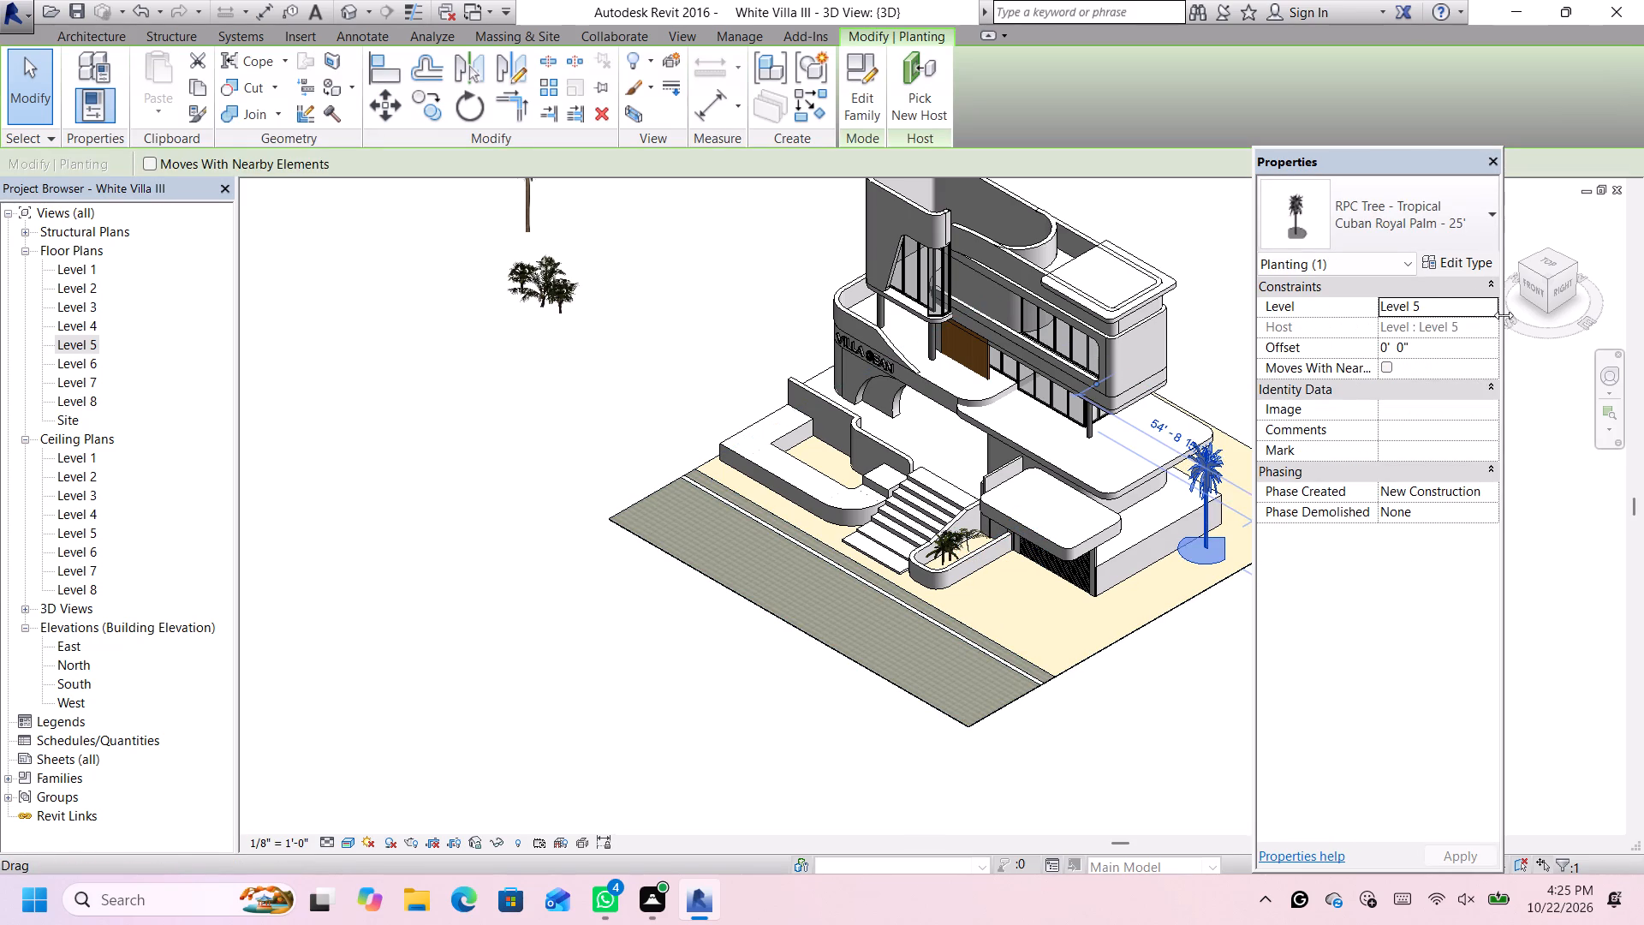
left_click(1492, 307)
scroll(1440, 336, "up", 5)
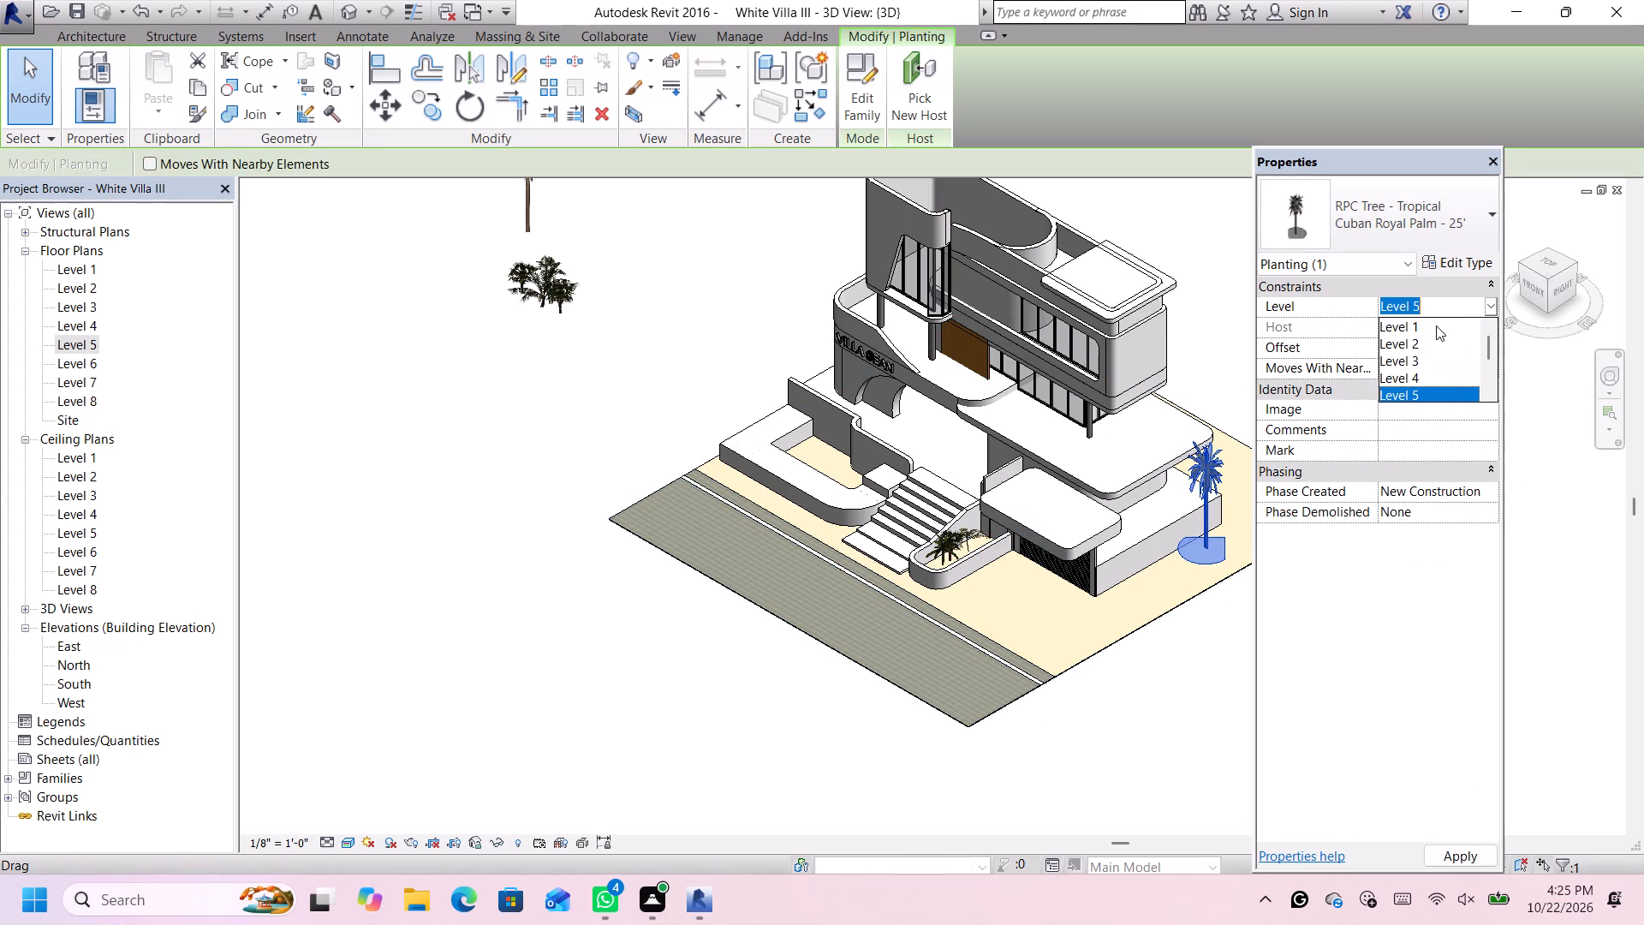
left_click(1433, 325)
Nudge the selected Cuban Royal Palm - 25' from outside the plot back onto the ground beside the villa's side wall, and deselect it.
key("Up")
key("Up")
key("Up")
key("Up")
key("Up")
key("Up")
key("Up")
key("Up")
key("Up")
key("Up")
key("Up")
key("Up")
key("Up")
key("Up")
key("Up")
key("Up")
key("Up")
key("Up")
key("Up")
key("Up")
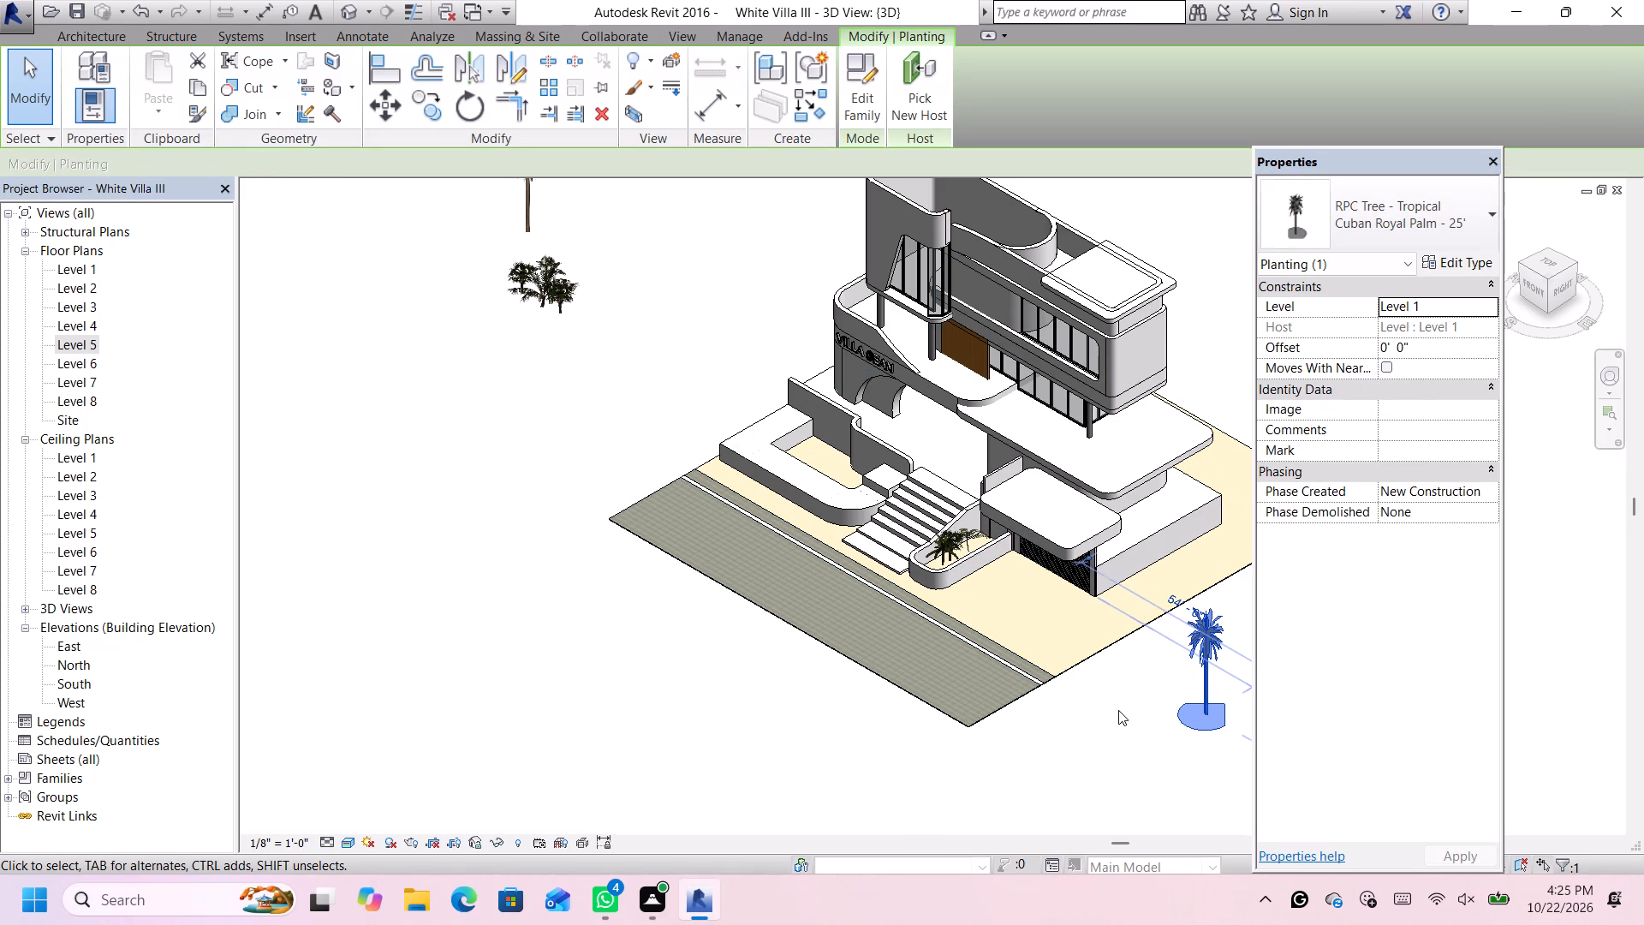
key("Left")
key("Left")
key("Left")
key("Left")
key("Left")
key("Left")
key("Left")
key("Left")
key("Left")
key("Left")
key("Left")
key("Left")
key("Left")
key("Left")
key("Left")
key("Left")
key("Left")
key("Left")
key("Left")
key("Left")
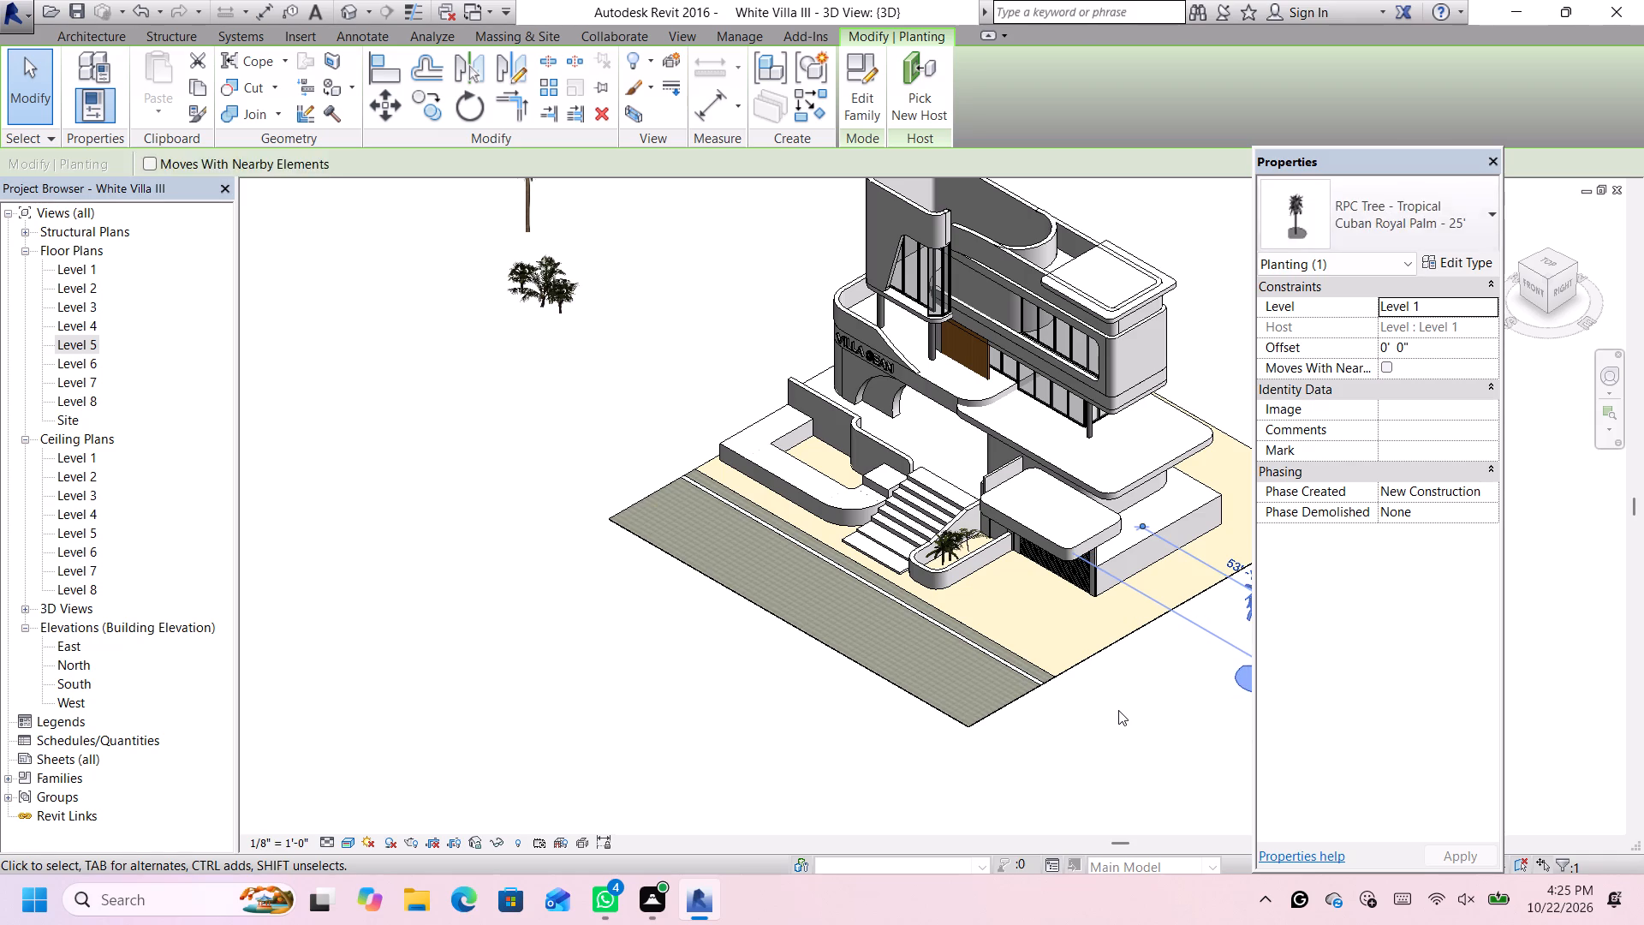
key("Up")
key("Up")
key("Left")
key("Left")
key("Left")
key("Left")
key("Left")
key("Left")
key("Left")
key("Left")
key("Left")
key("Left")
key("Left")
key("Left")
key("Left")
key("Left")
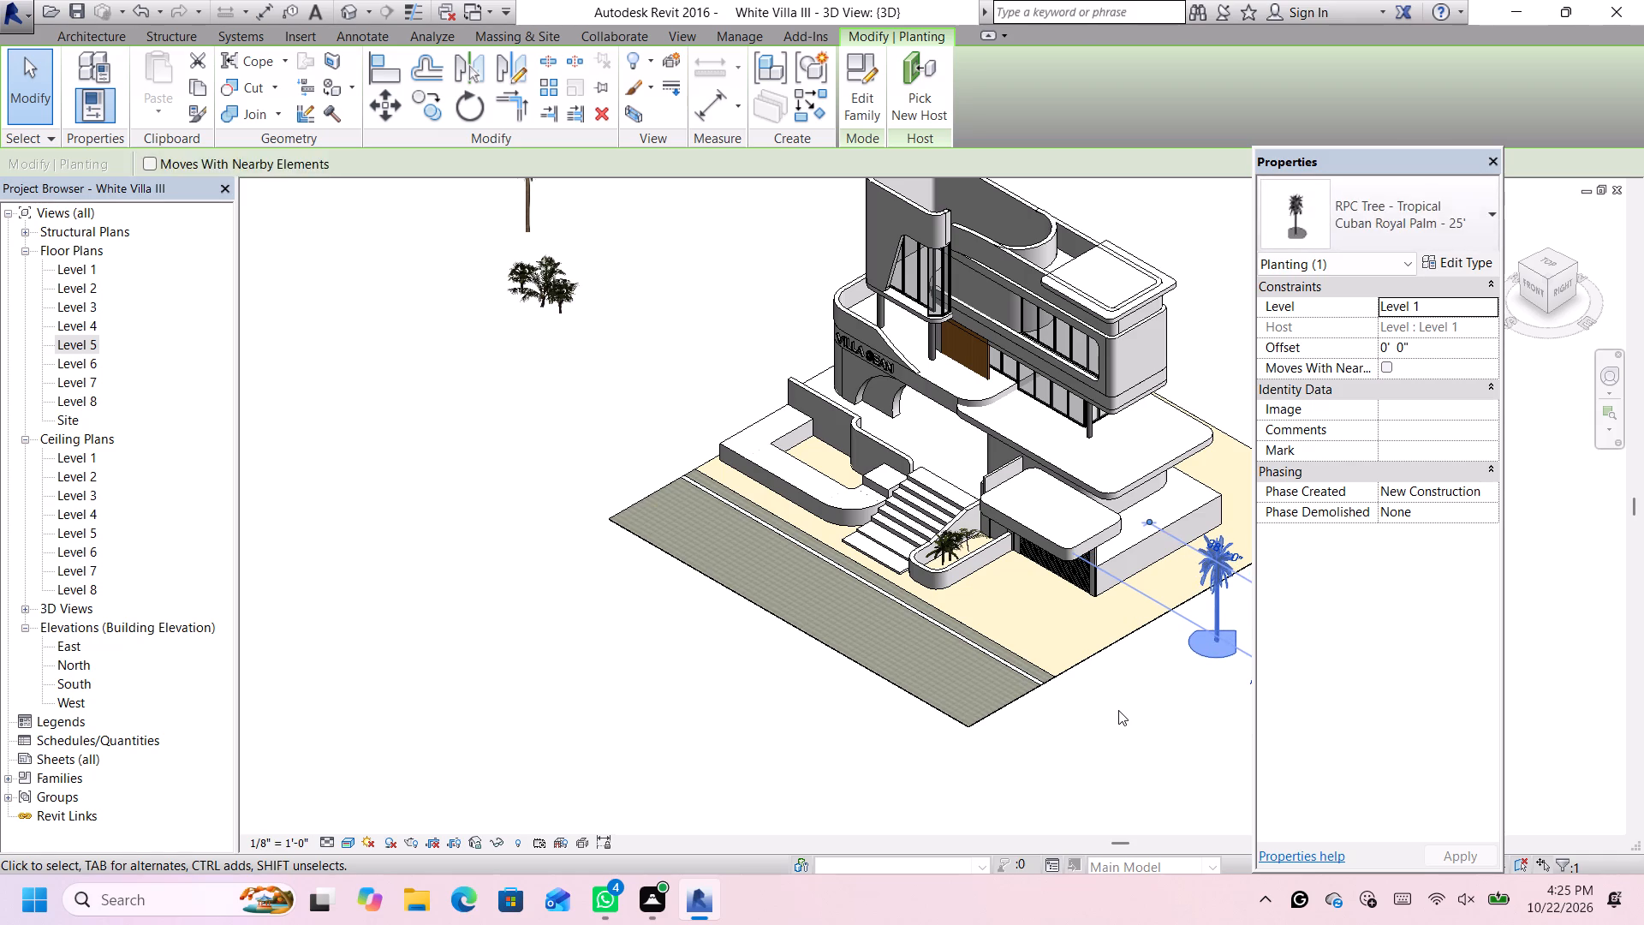
key("Up")
key("Up")
key("Up")
key("Up")
key("Up")
key("Up")
key("Up")
key("Up")
key("Up")
key("Up")
key("Up")
key("Up")
key("Up")
key("Up")
key("Up")
key("Up")
key("Up")
key("Up")
key("Up")
key("Up")
key("Up")
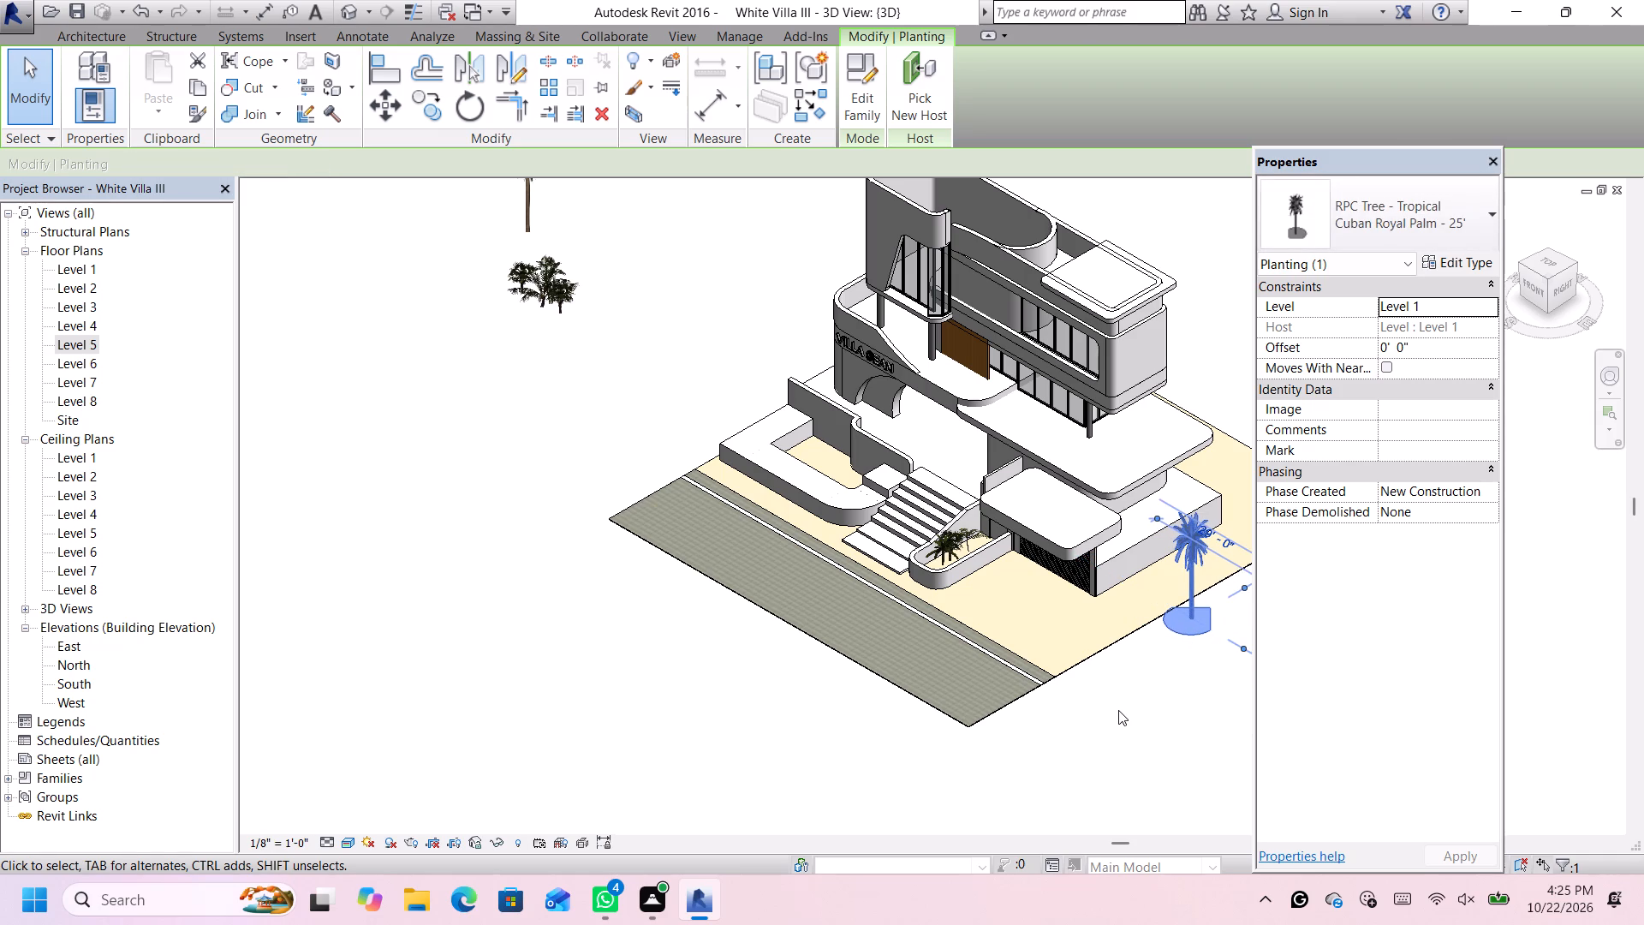
key("Left")
key("Left")
key("Left")
key("Left")
key("Left")
key("Left")
key("Left")
key("Left")
key("Left")
key("Left")
key("Left")
key("Left")
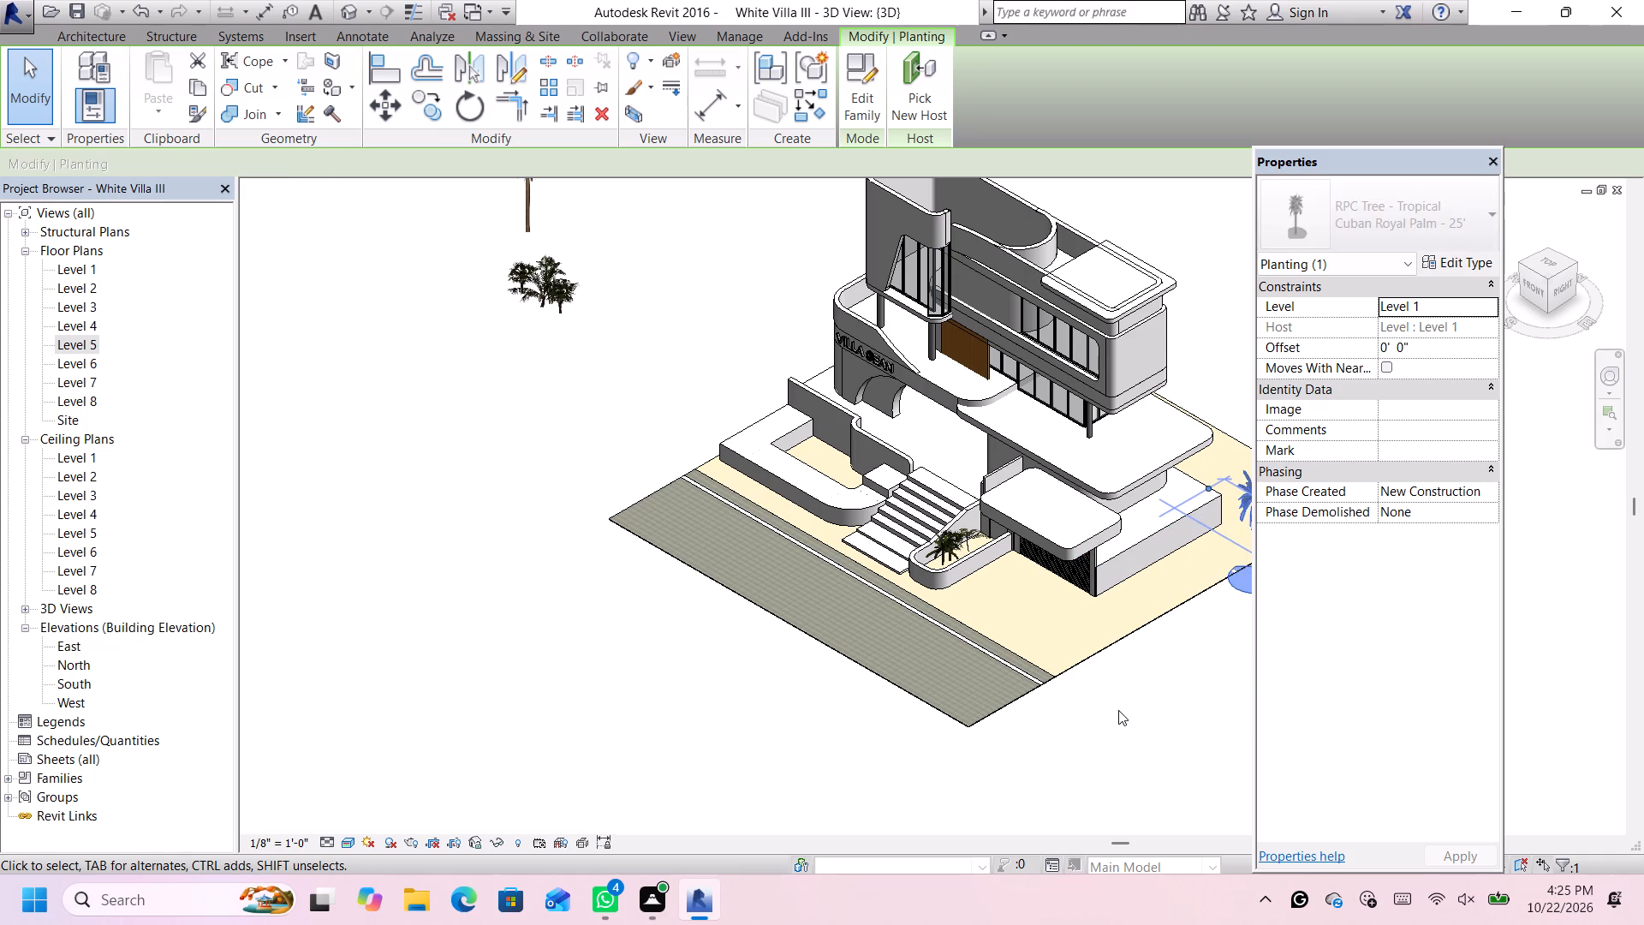
key("Left")
key("Left")
key("Left")
key("Left")
key("Down")
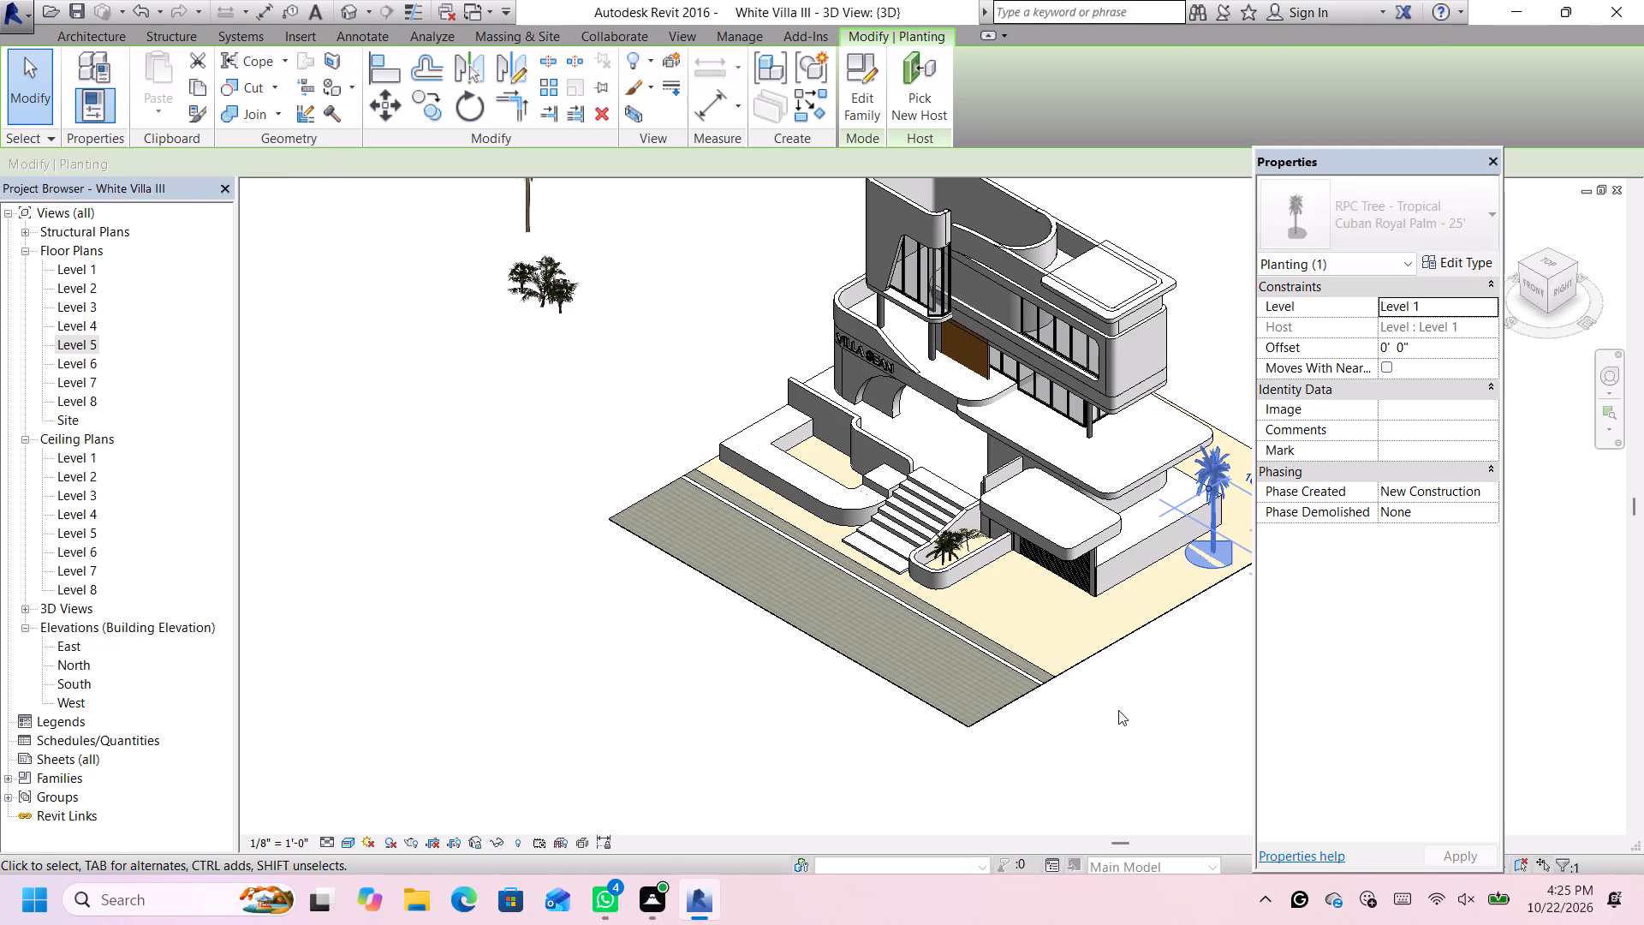
key("Down")
key("Down")
key("Down")
key("Down")
key("Up")
key("Up")
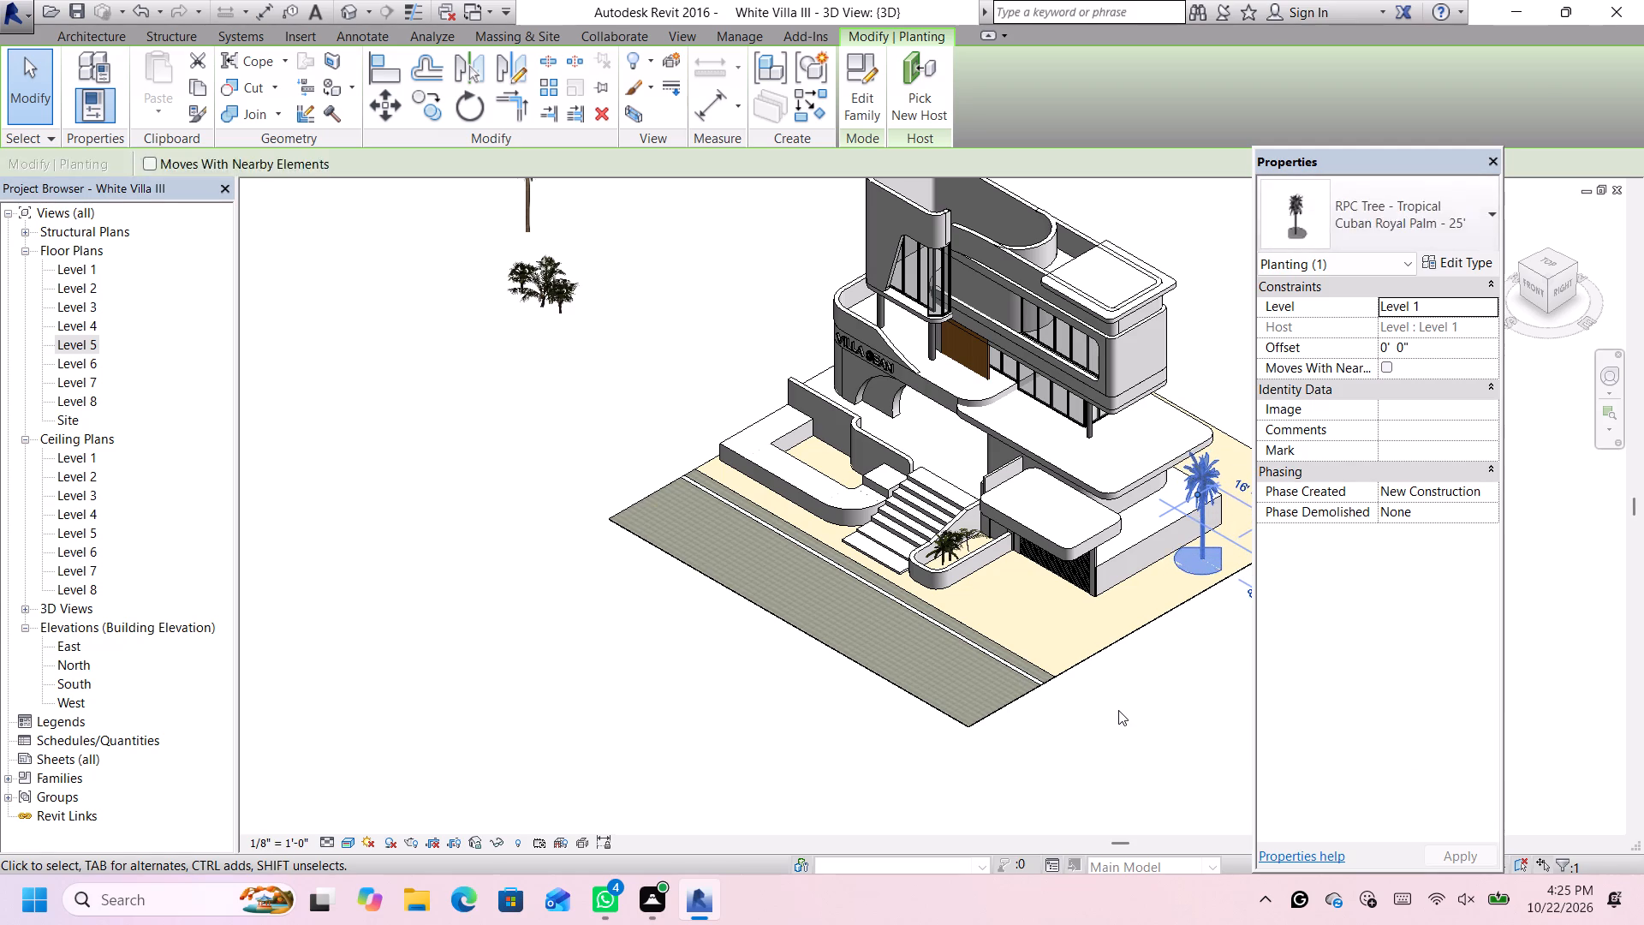
key("Left")
key("Left")
key("Down")
key("Down")
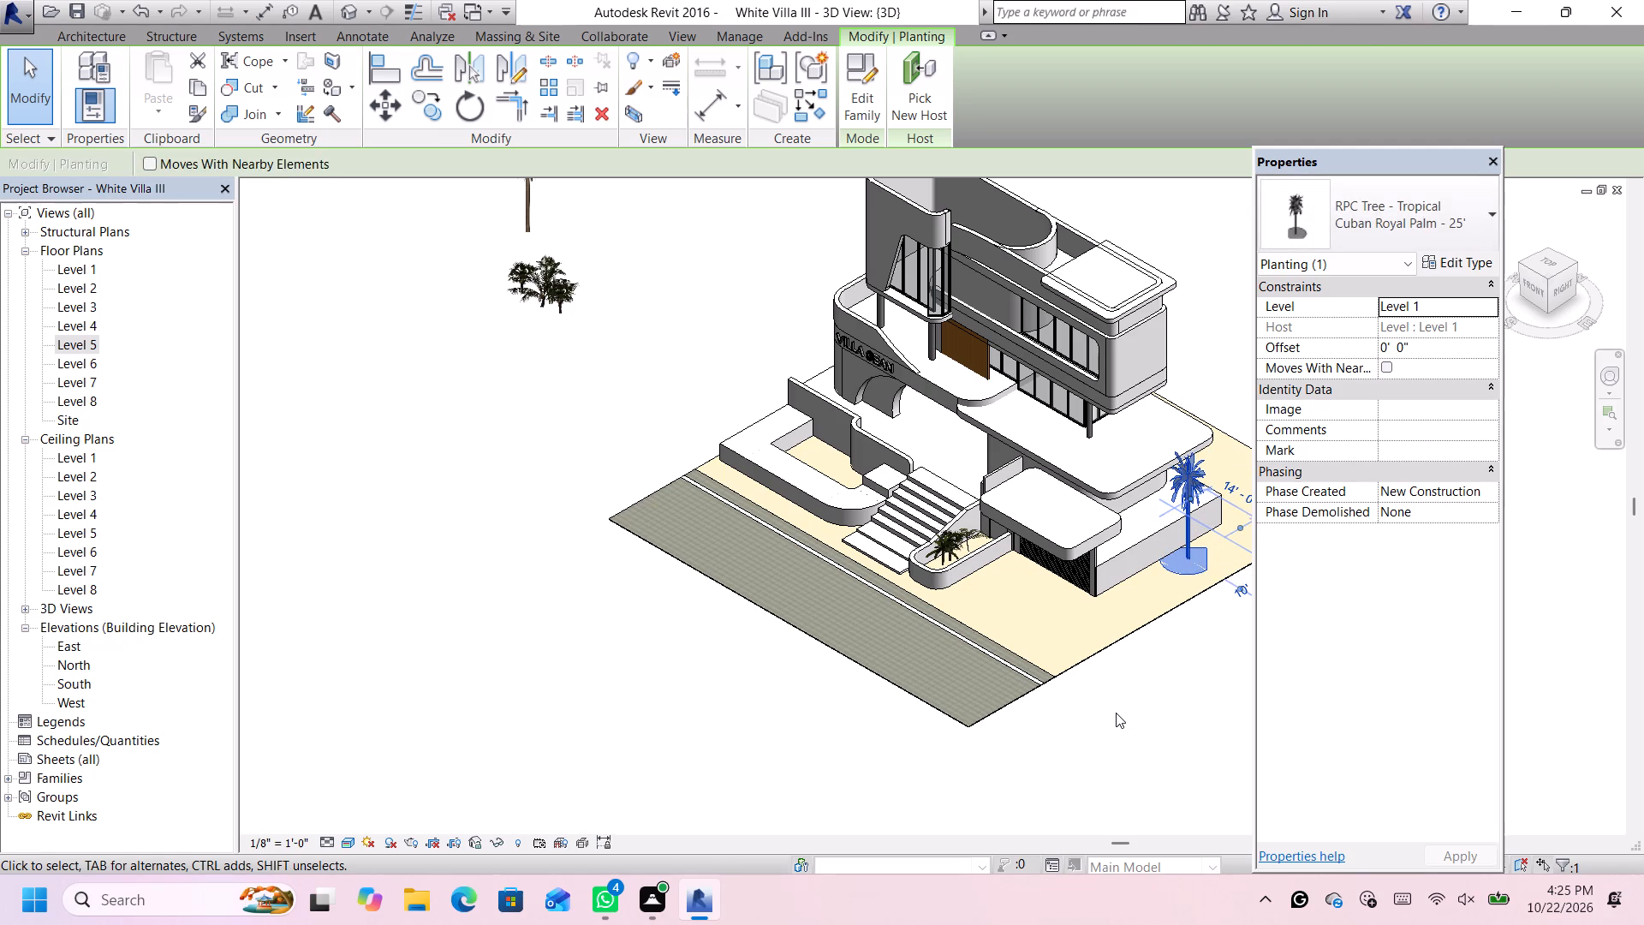
left_click(1117, 734)
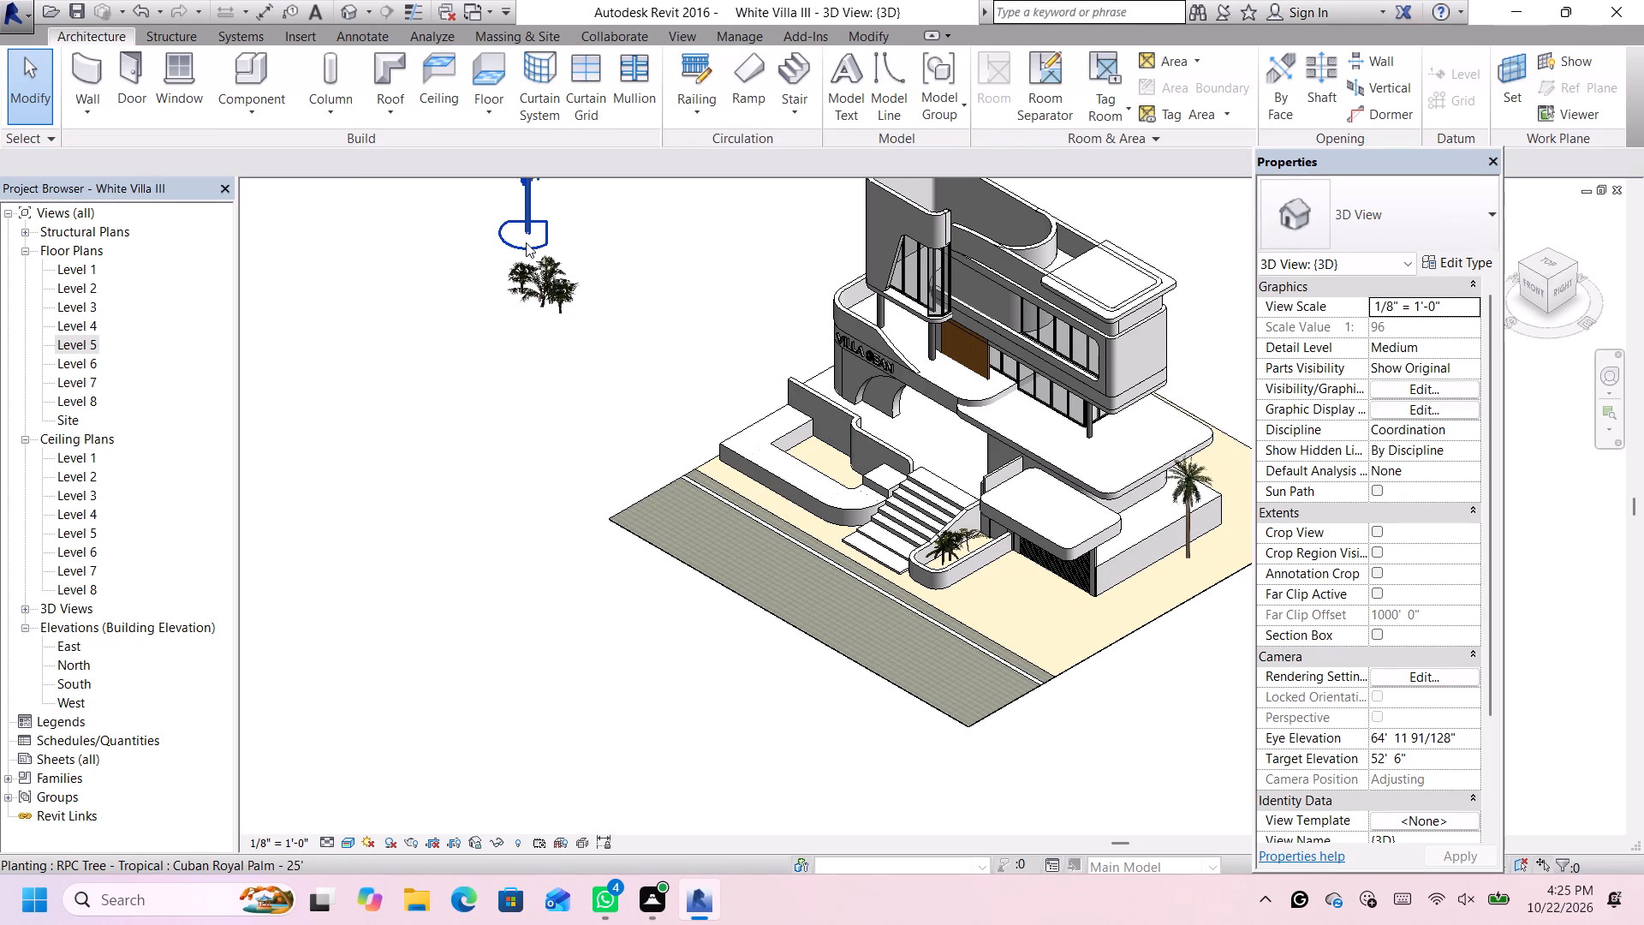
Select the remaining palm and group of tropical plants floating outside the plot, and set their level to Level 1.
scroll(526, 244, "down", 6)
left_click_drag(555, 194, 491, 293)
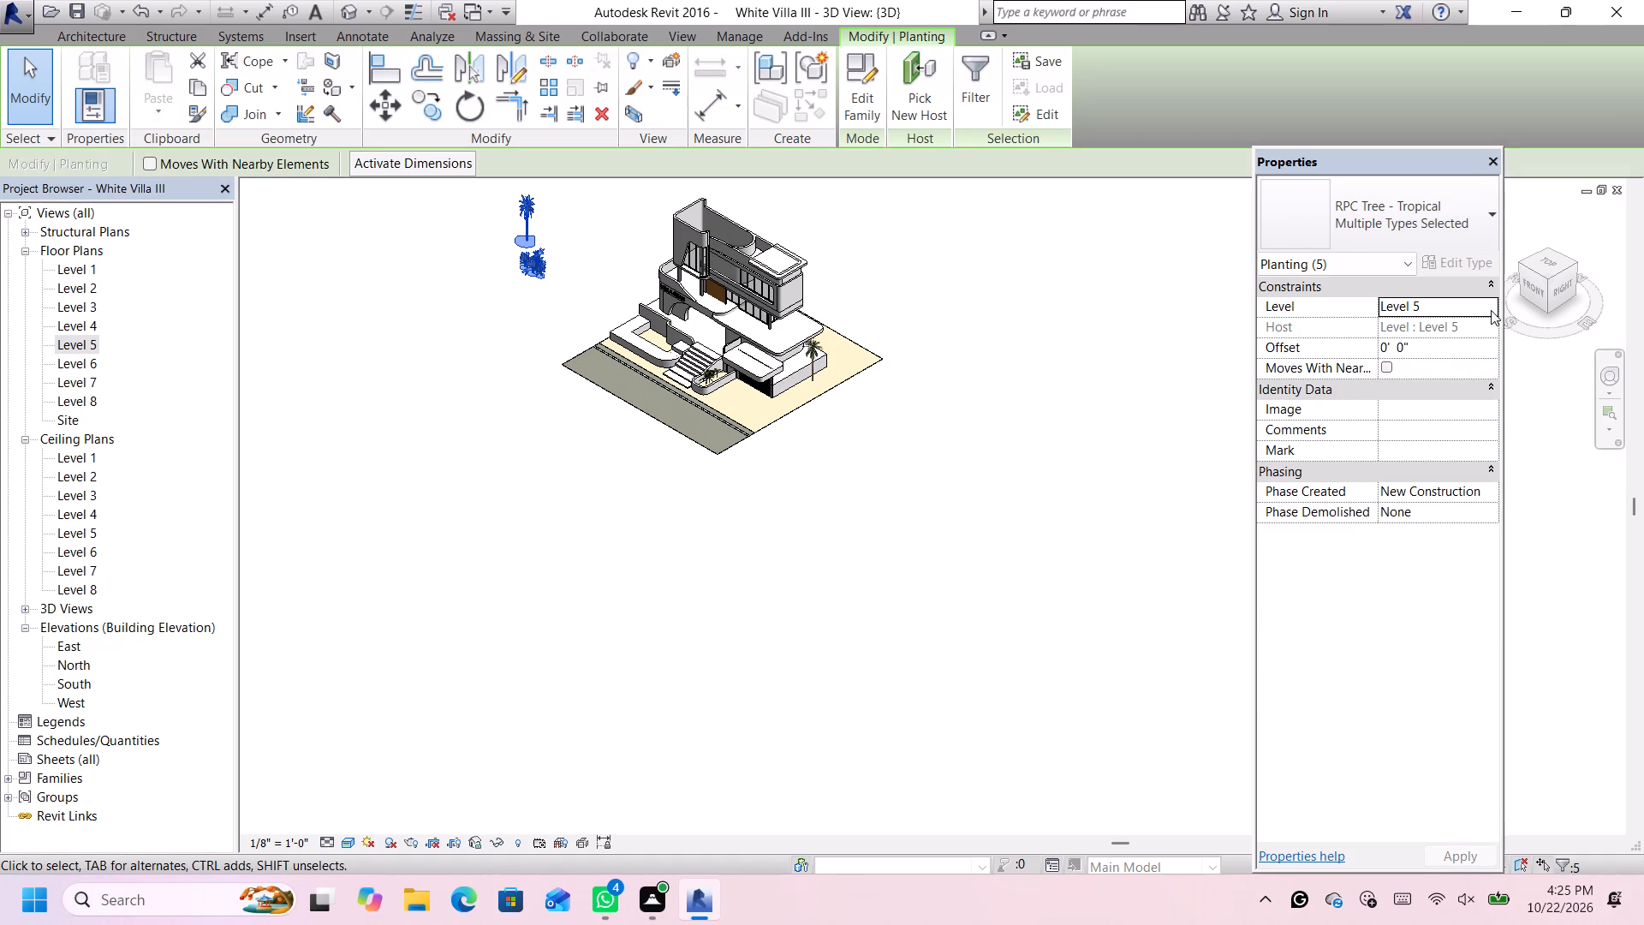
left_click(1491, 311)
scroll(1450, 332, "up", 4)
left_click(1431, 328)
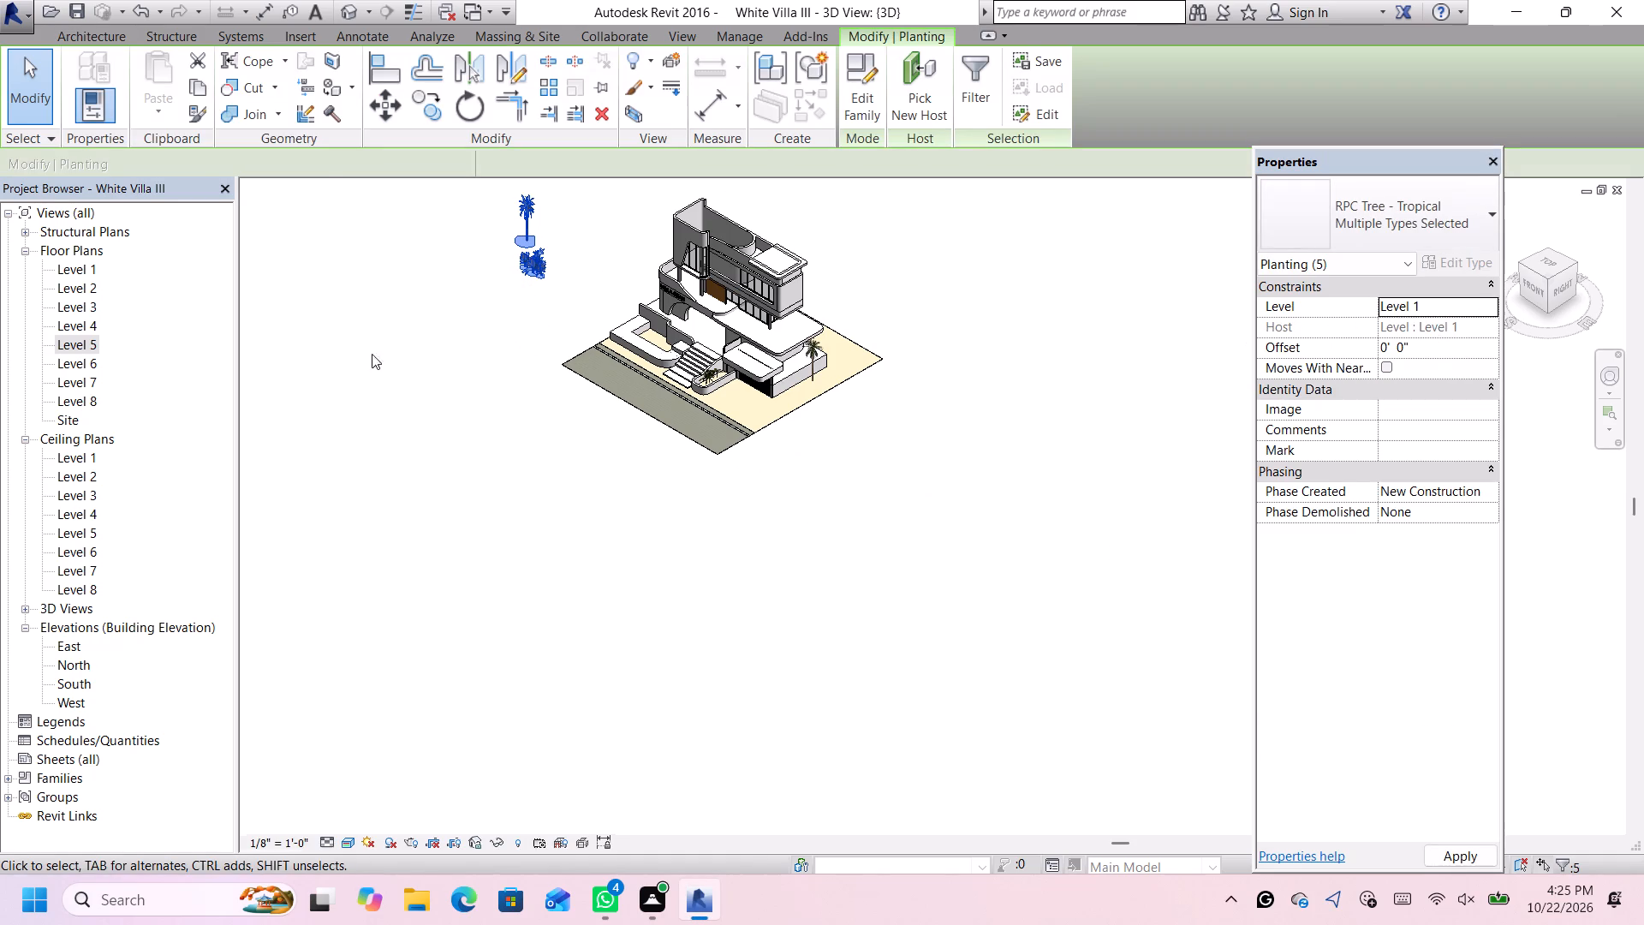
Nudge the selected palm and tropical plant group onto the plot, with the group inside the long planter beside the stairs, and deselect them.
scroll(478, 326, "up", 5)
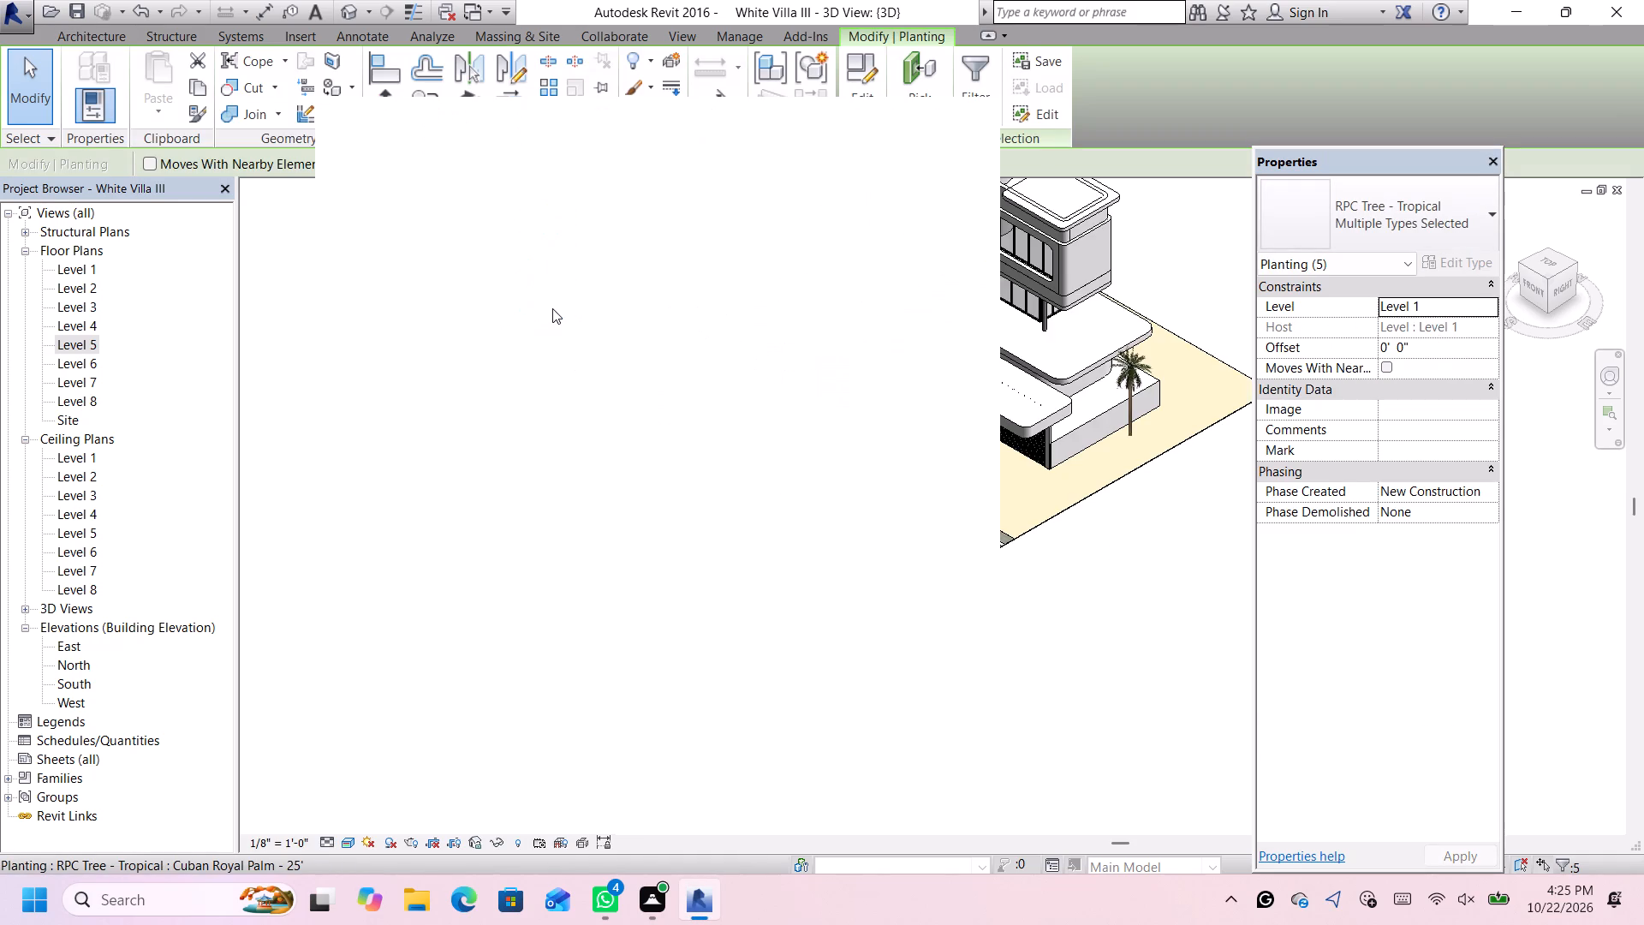
left_click(958, 125)
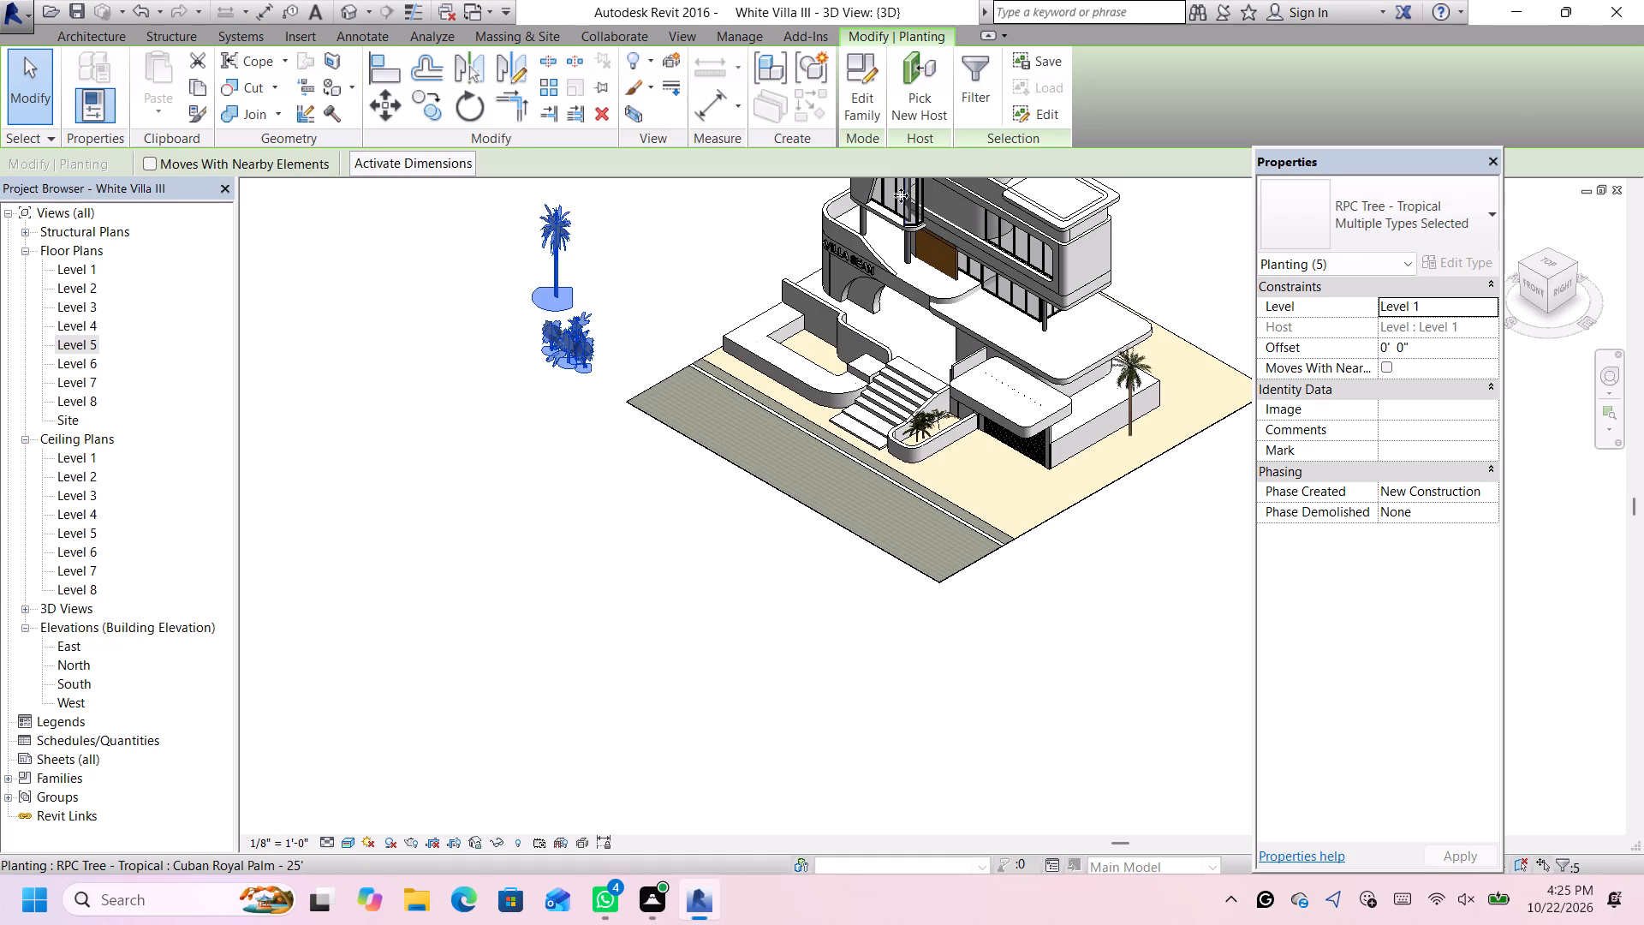
key("Up")
key("Up")
key("Up")
key("Up")
key("Up")
key("Up")
key("Up")
key("Up")
key("Up")
key("Up")
key("Up")
key("Up")
key("Up")
key("Up")
key("Up")
key("Up")
key("Up")
key("Up")
key("Up")
key("Up")
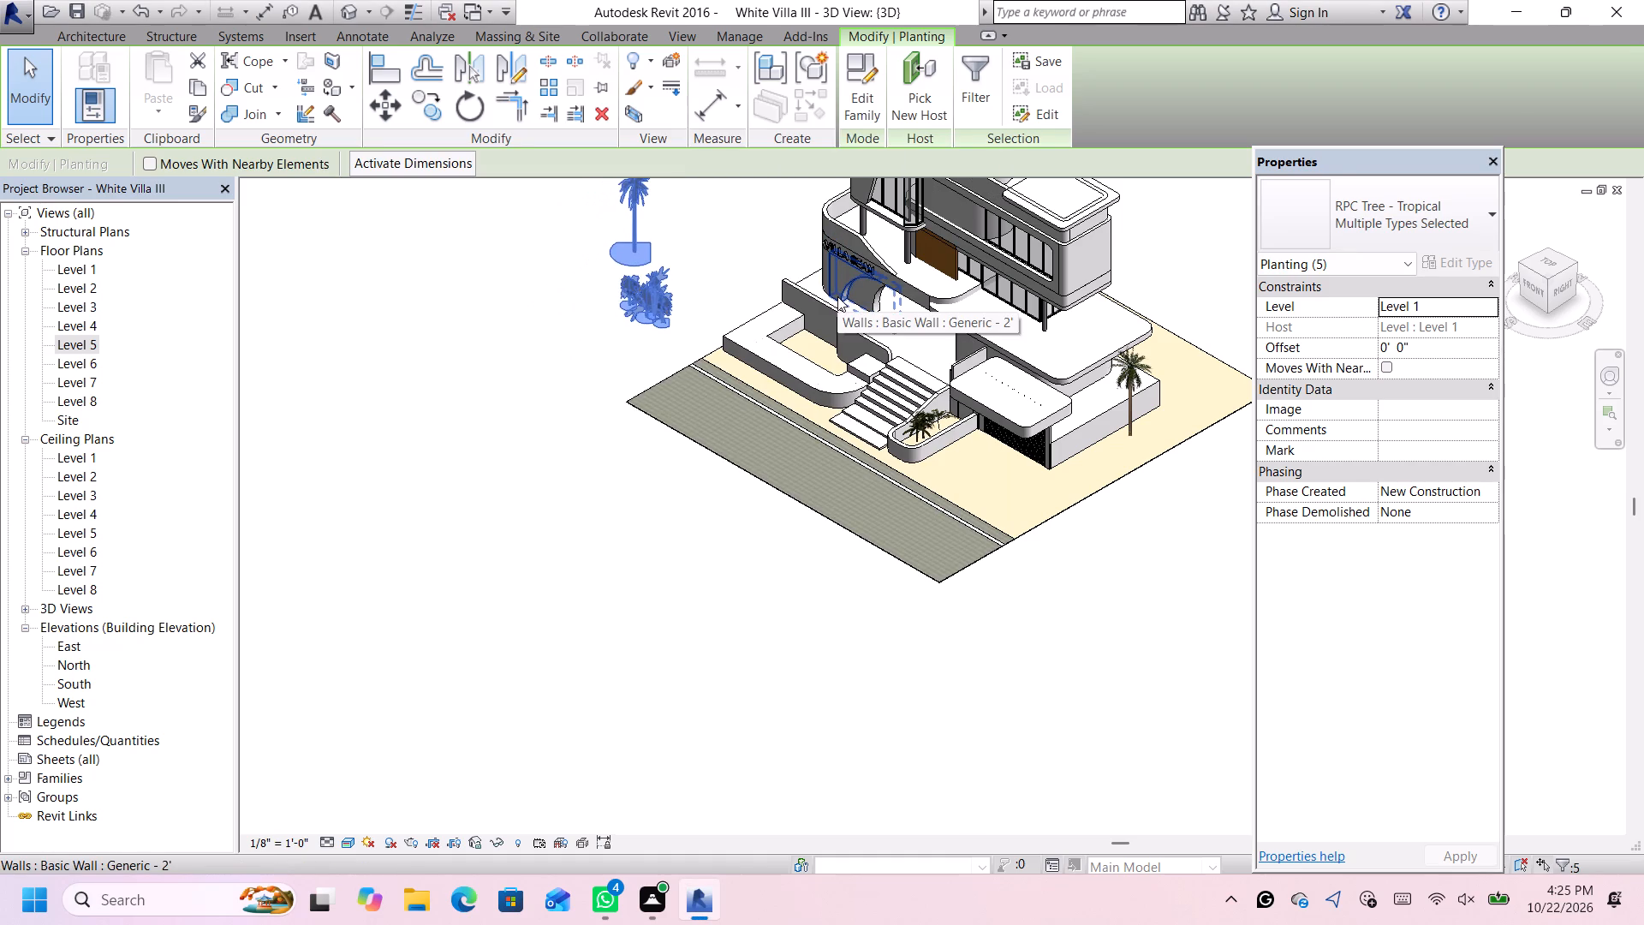
key("Up")
key("Up")
key("Up")
key("Up")
key("Up")
key("Up")
key("Up")
key("Up")
key("Up")
key("Up")
key("Up")
key("Right")
key("Right")
key("Right")
key("Right")
key("Right")
key("Right")
key("Right")
key("Right")
key("Right")
key("Right")
key("Right")
key("Right")
key("Right")
key("Right")
key("Right")
key("Right")
key("Right")
key("Right")
key("Right")
key("Right")
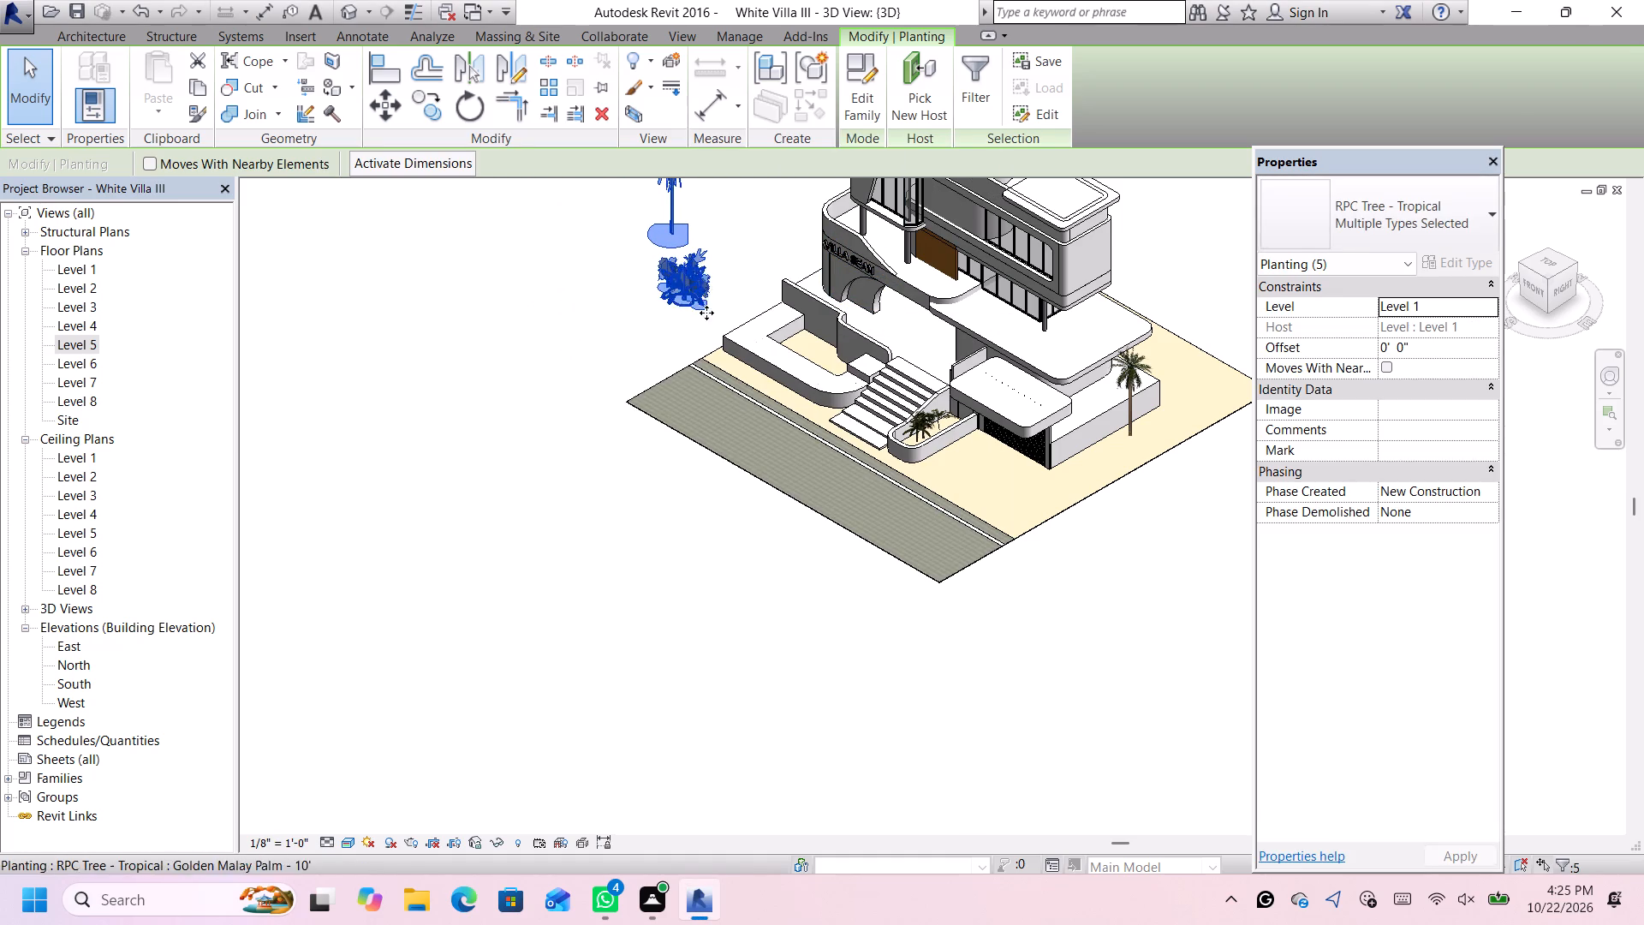
key("Right")
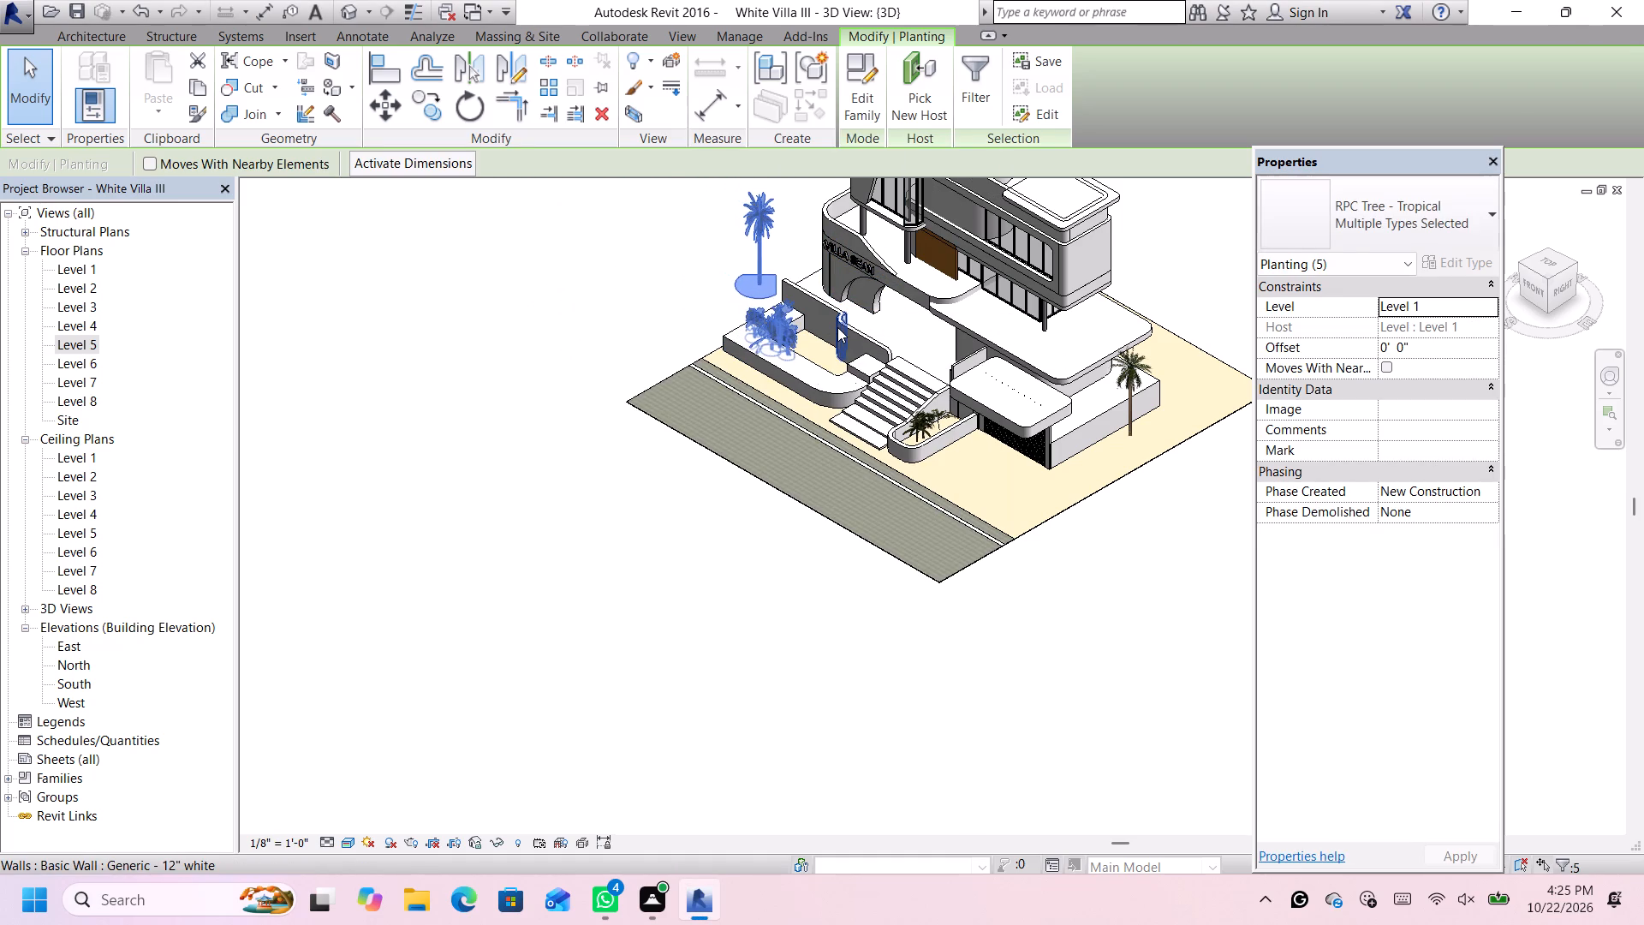
key("Right")
key("Right")
key("Right")
key("Right")
key("Right")
key("Right")
key("Up")
key("Up")
key("Up")
key("Up")
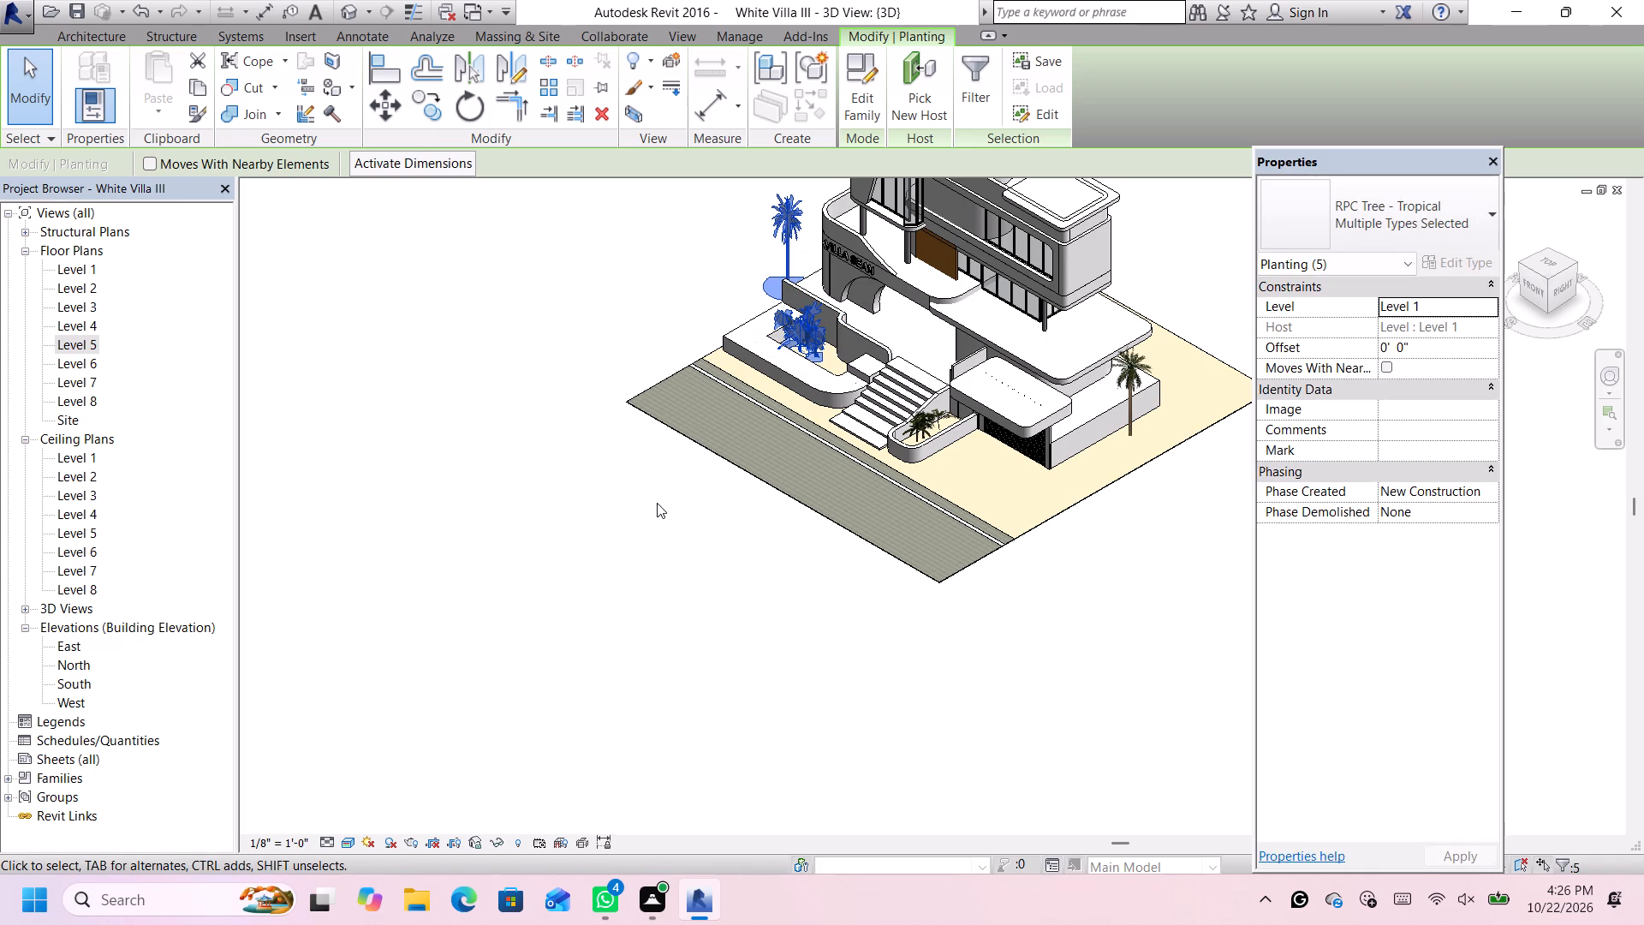
key("Up")
key("Down")
key("Right")
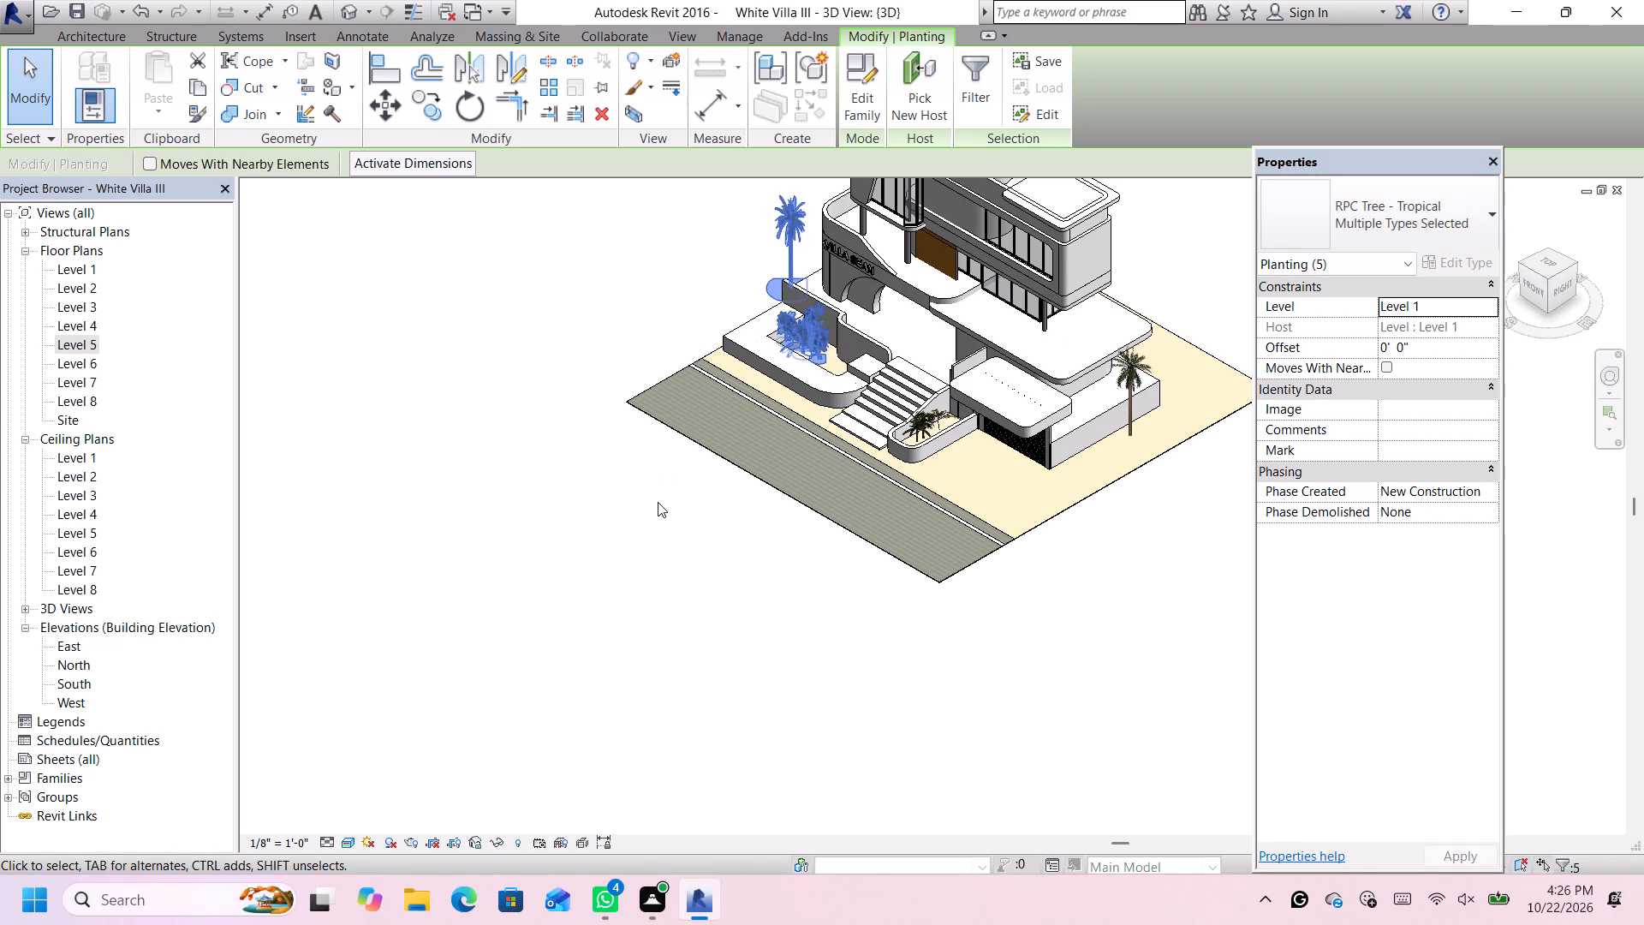
key("Right")
key("Right")
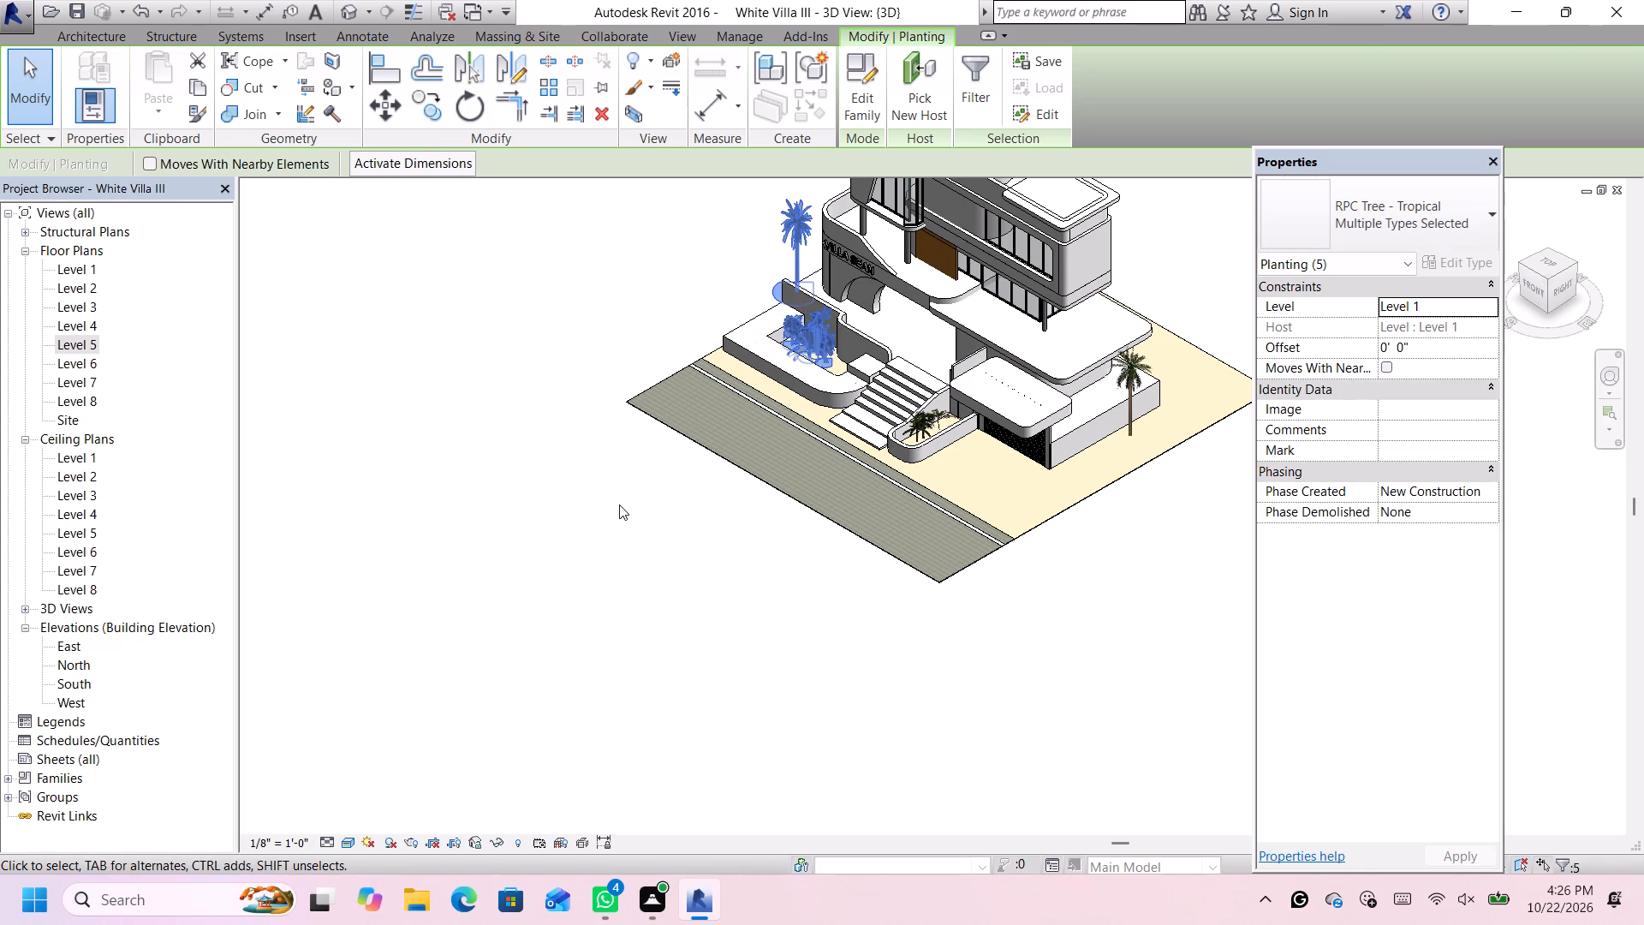
left_click(622, 508)
Load the RPC Shrub family from the US Imperial Planting library for component placement.
scroll(793, 318, "up", 2)
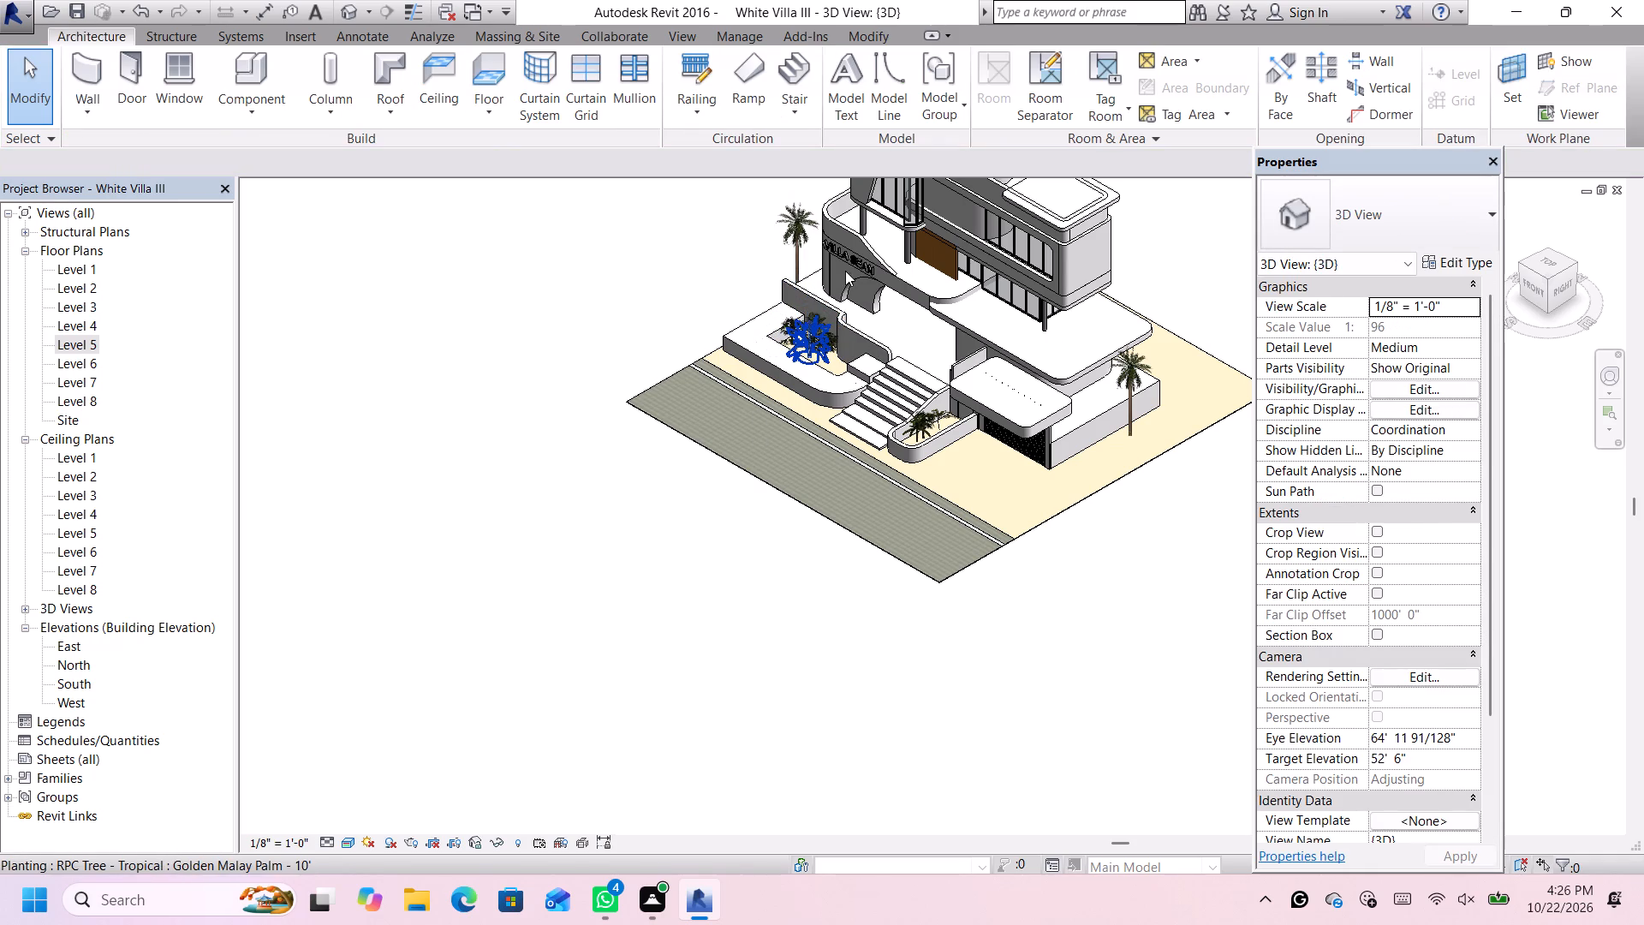
scroll(855, 289, "down", 3)
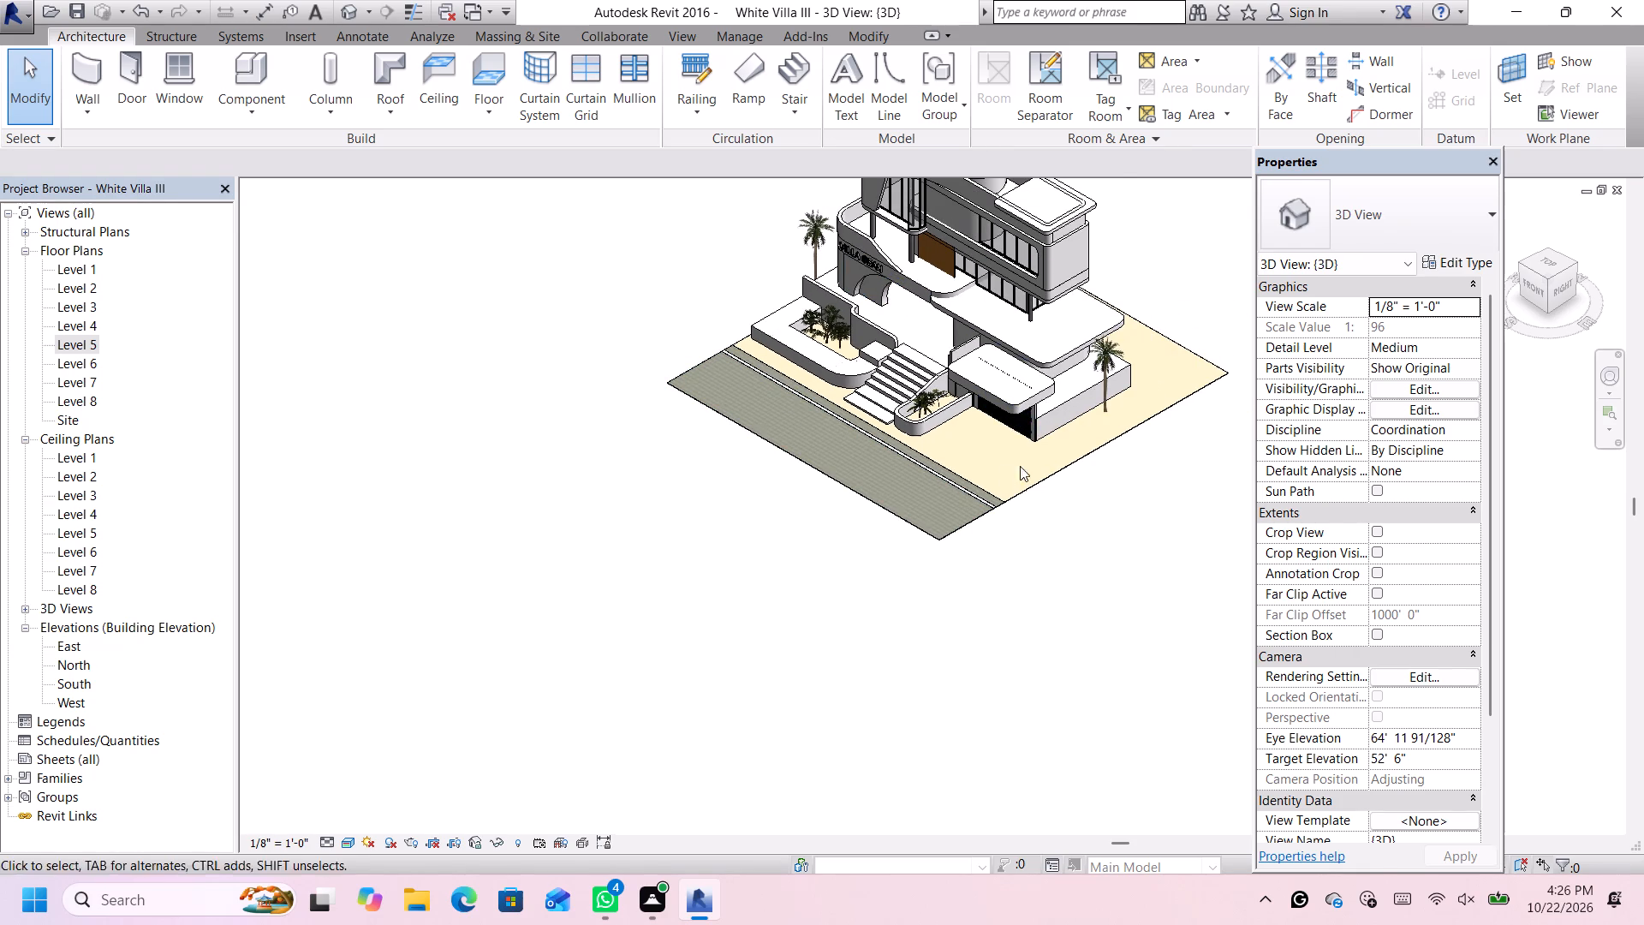
scroll(941, 385, "up", 4)
scroll(789, 266, "up", 3)
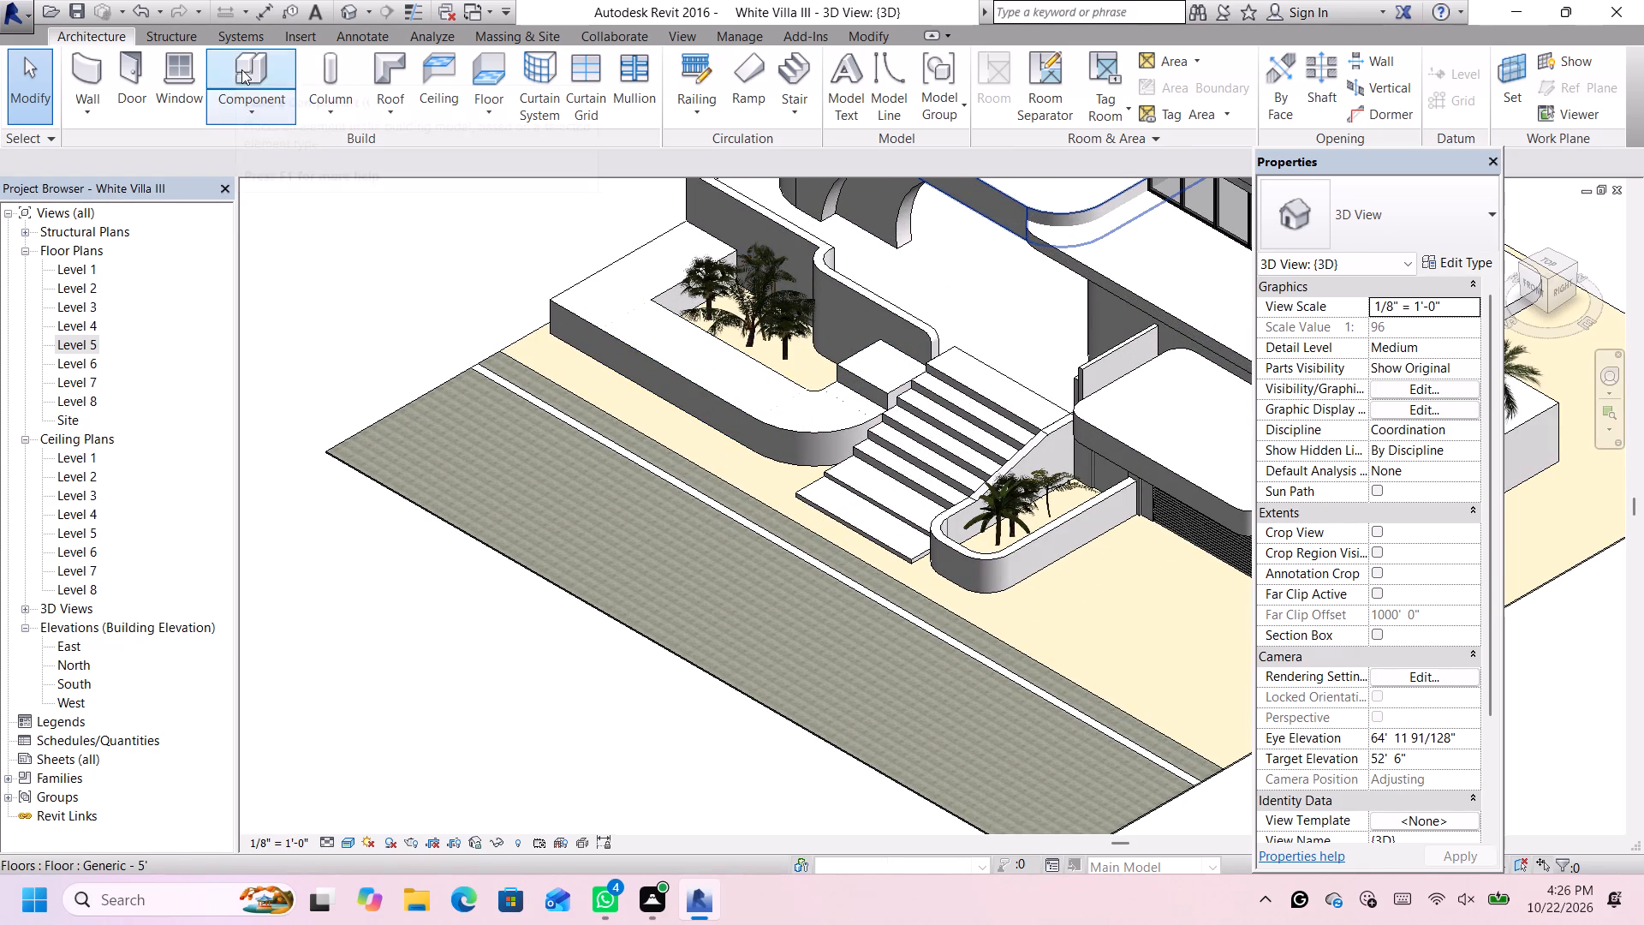
left_click(243, 69)
left_click(813, 388)
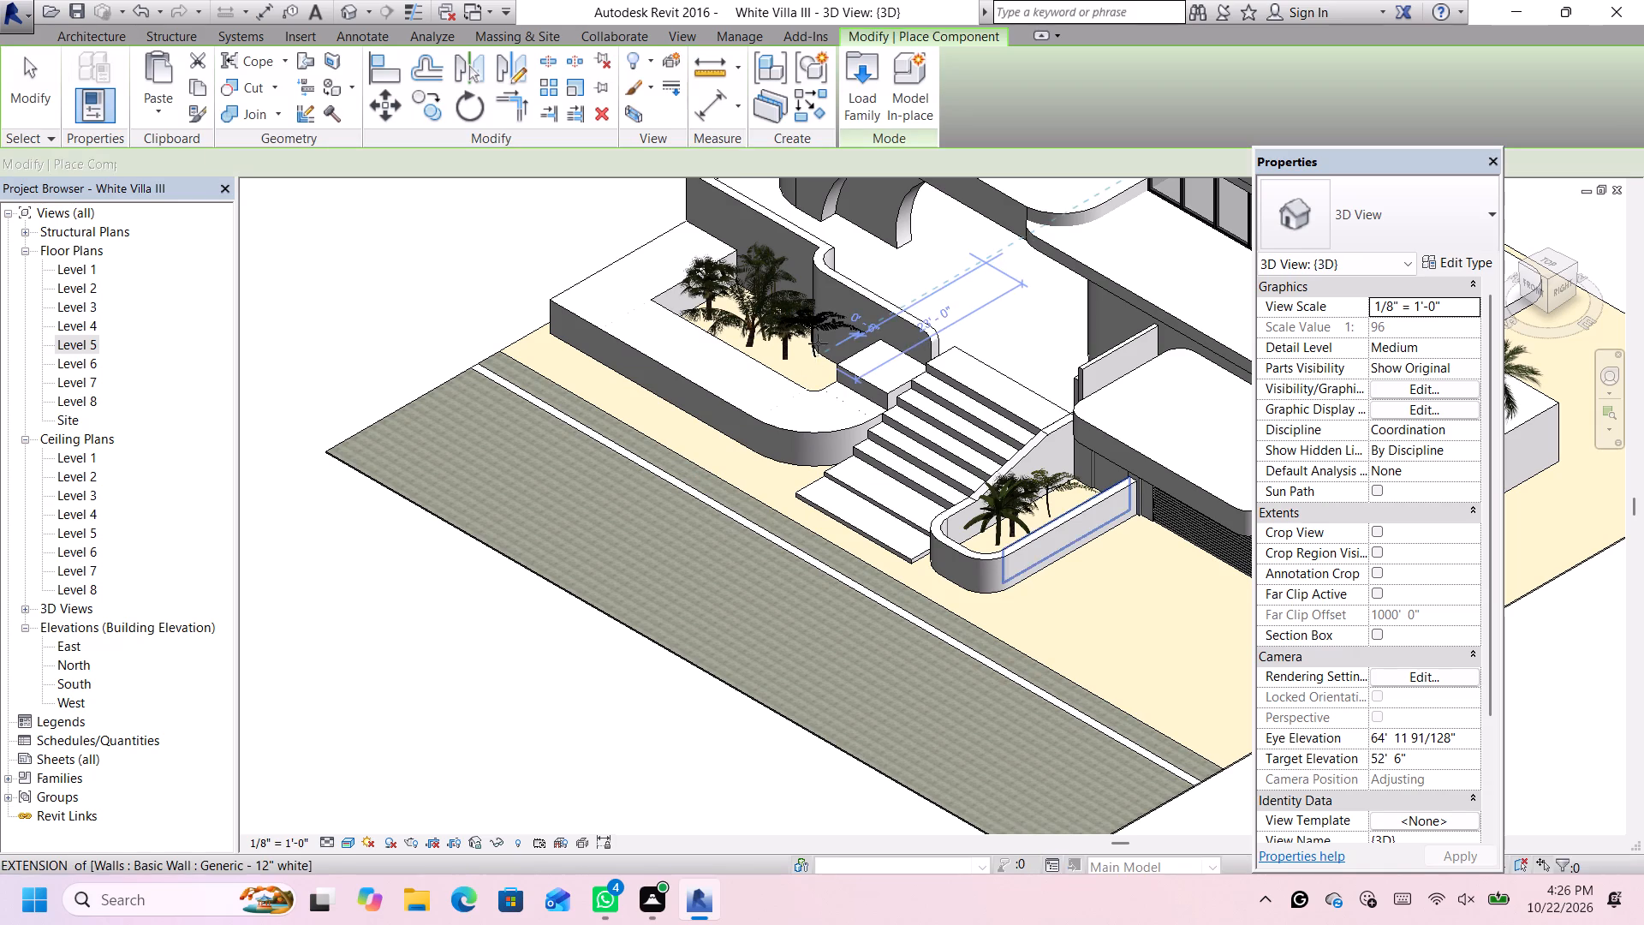
left_click(851, 77)
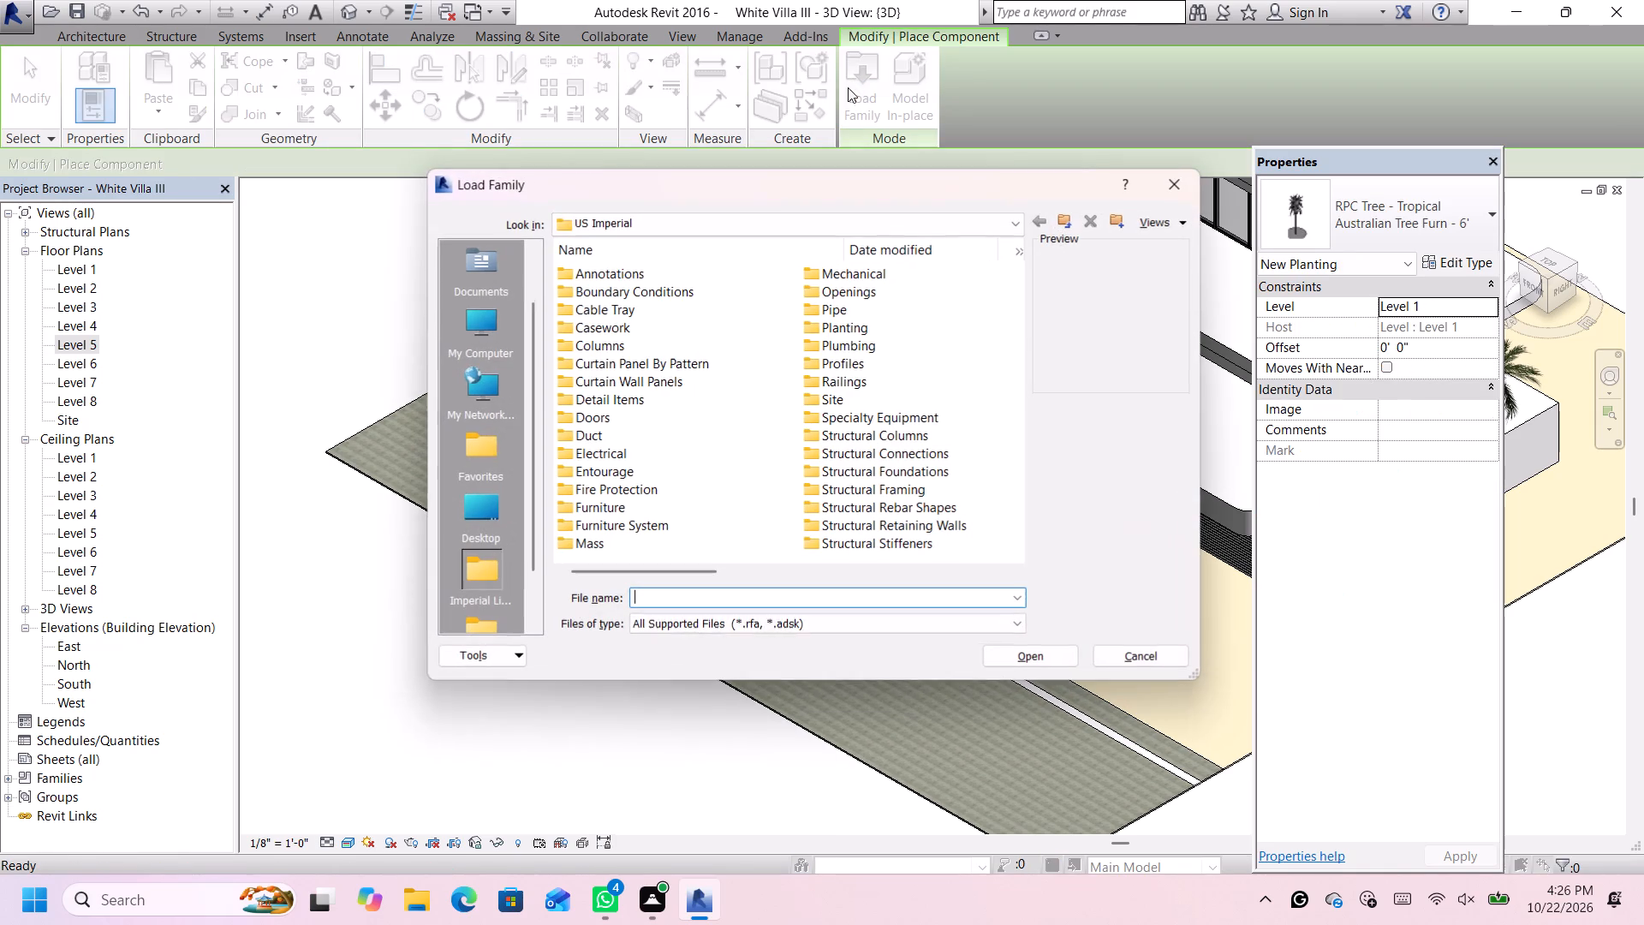
double_click(843, 331)
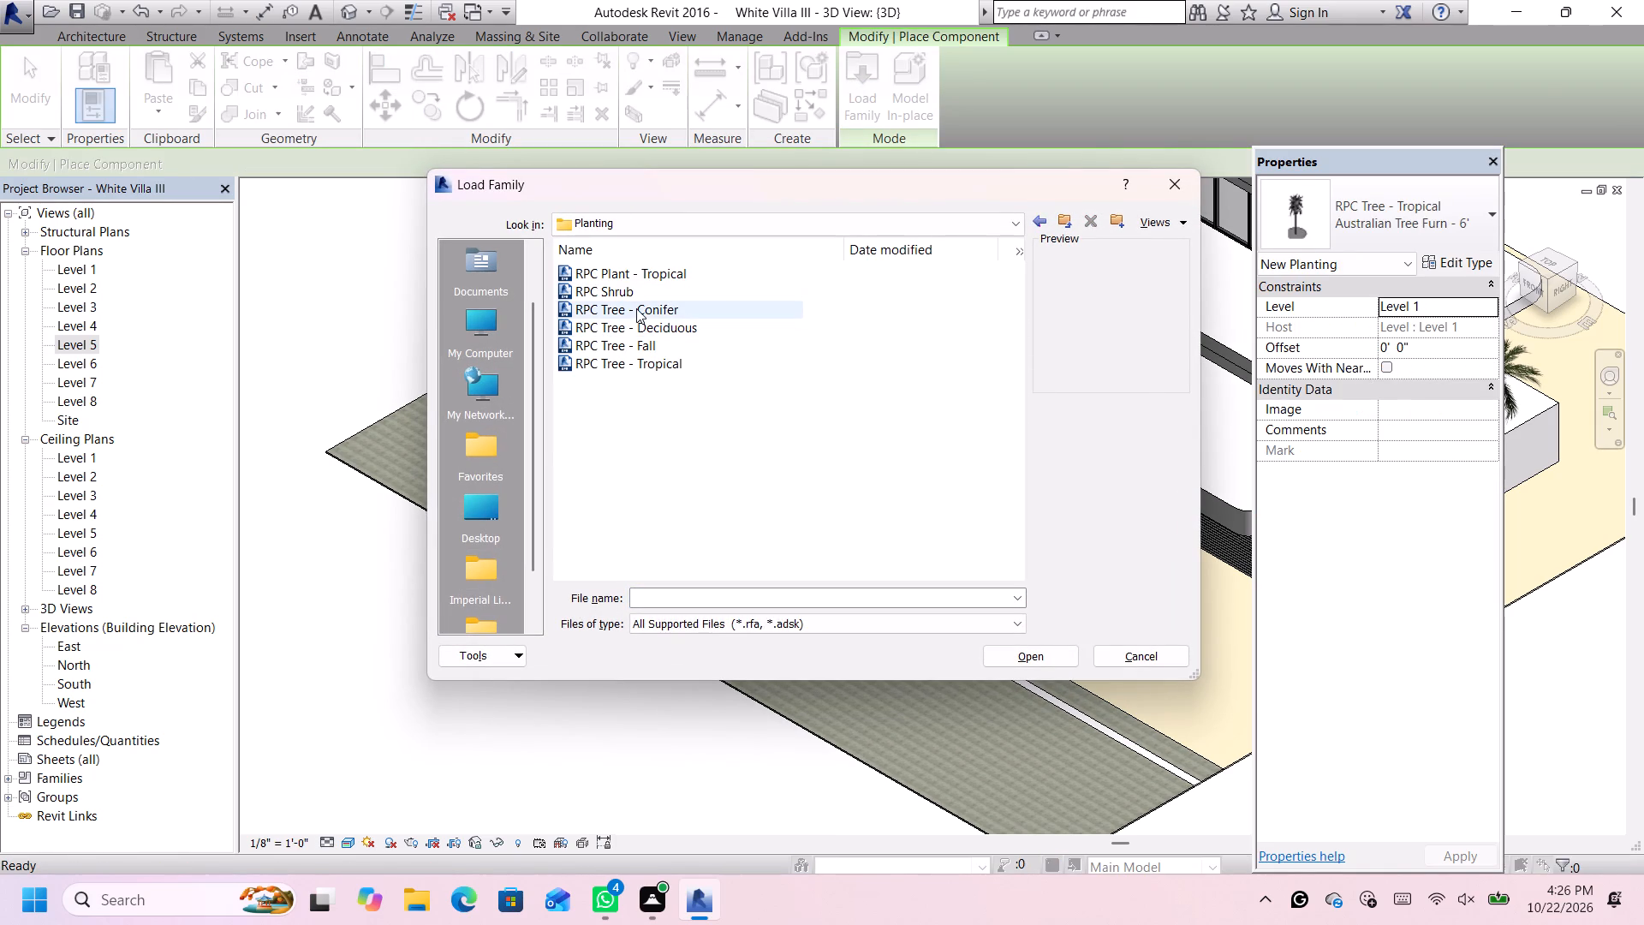
left_click(636, 308)
left_click(643, 294)
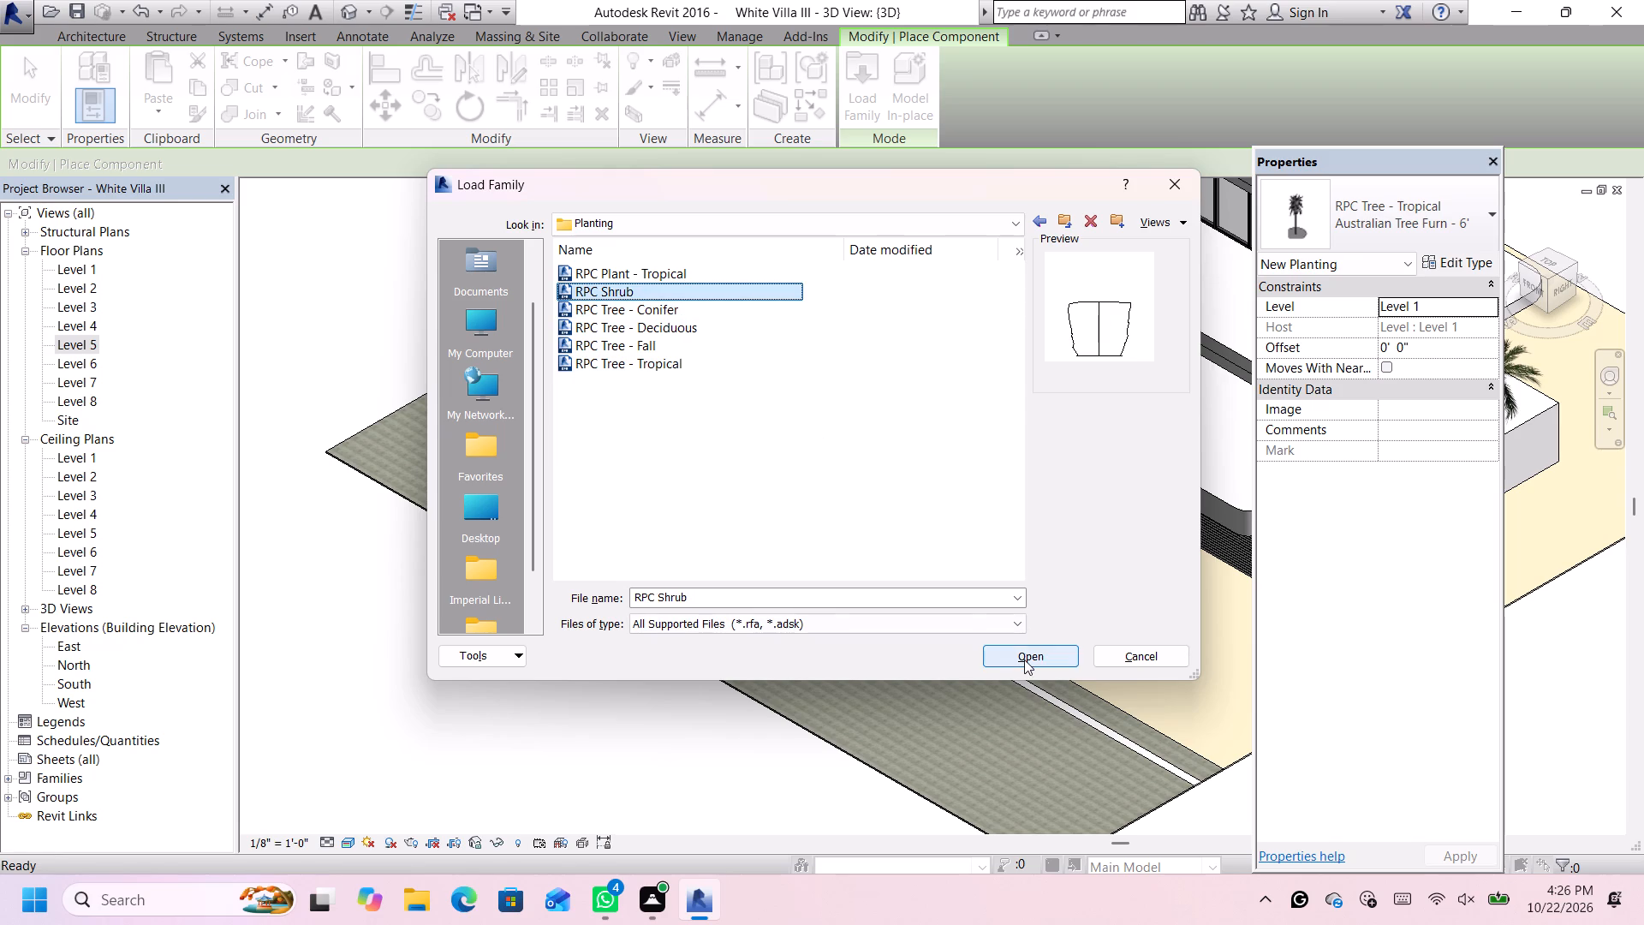
left_click(1024, 659)
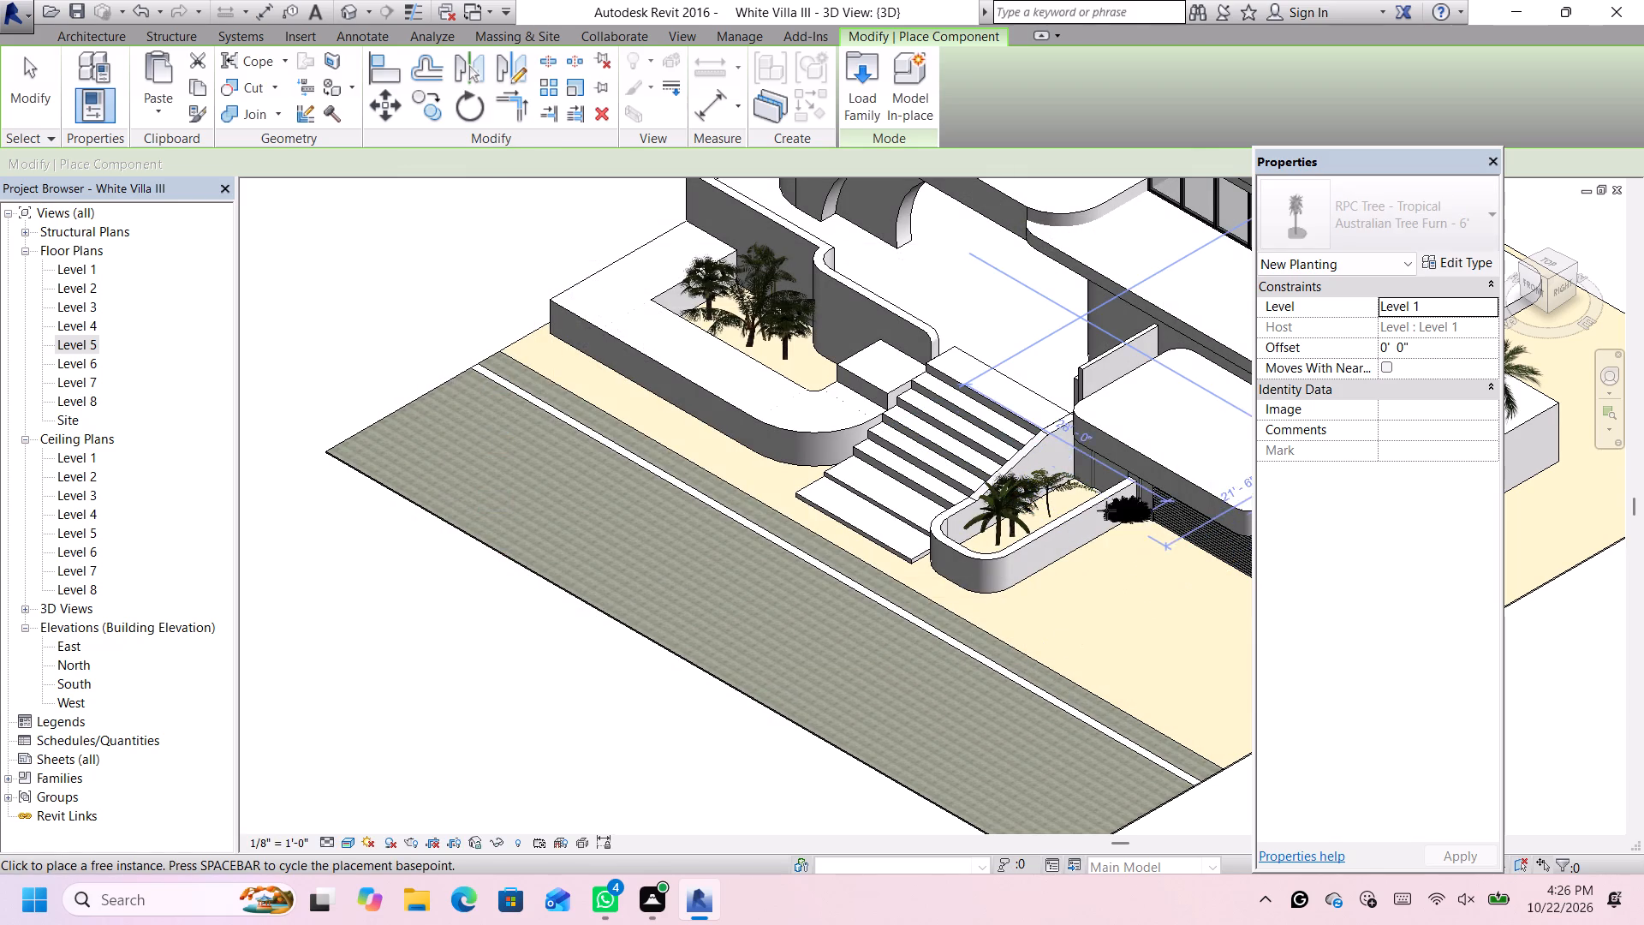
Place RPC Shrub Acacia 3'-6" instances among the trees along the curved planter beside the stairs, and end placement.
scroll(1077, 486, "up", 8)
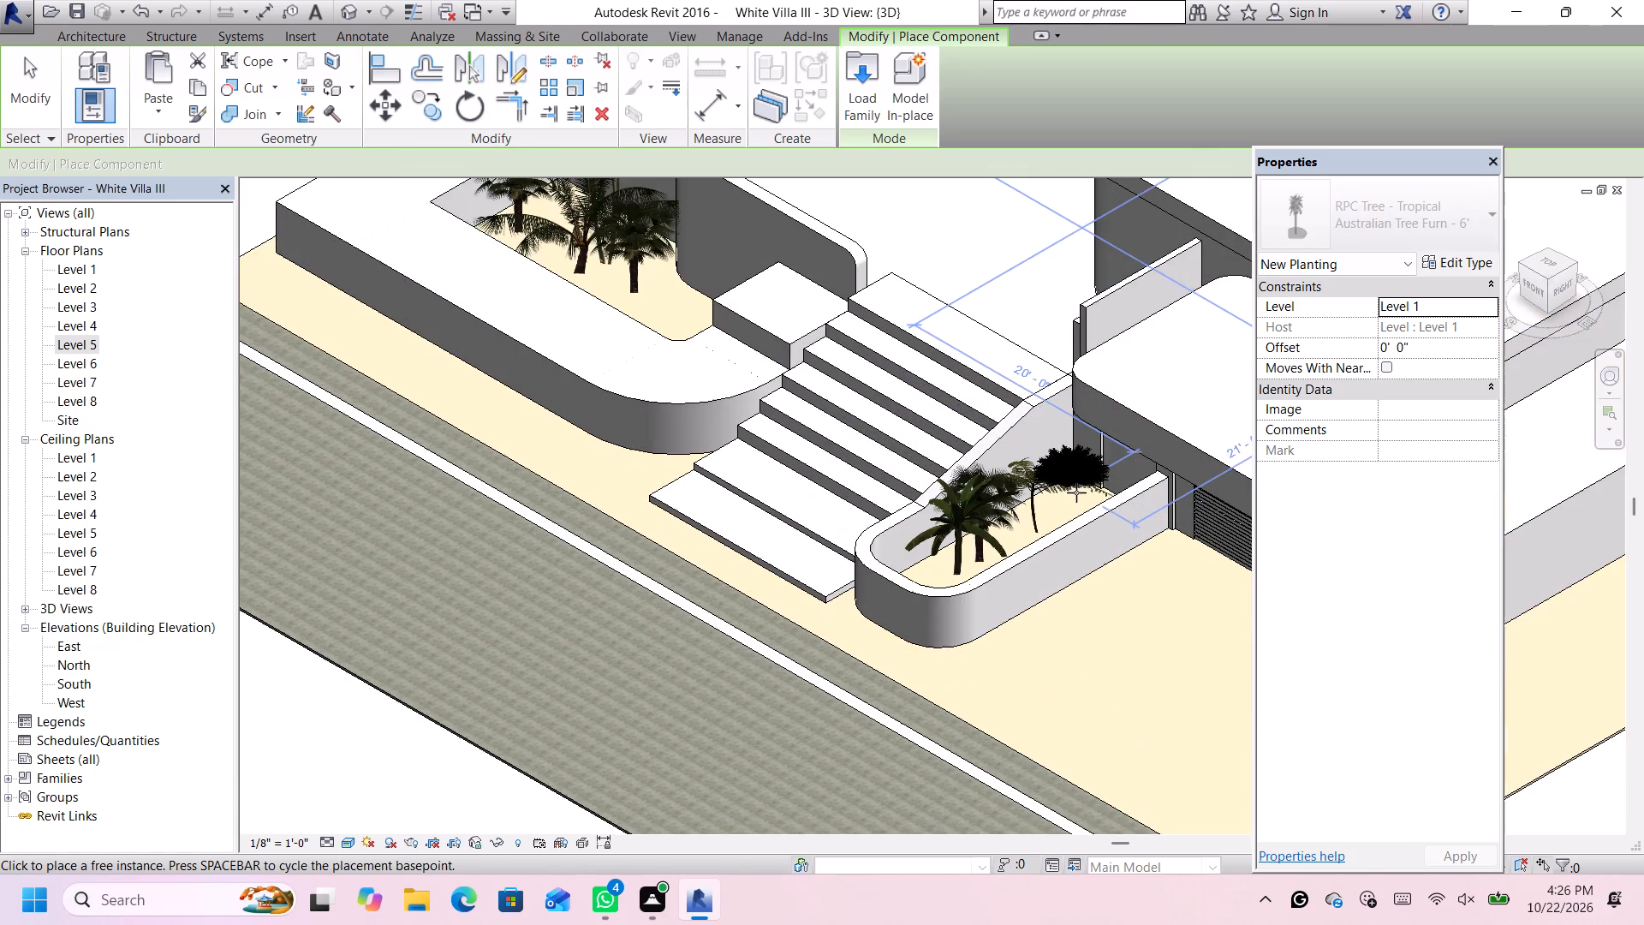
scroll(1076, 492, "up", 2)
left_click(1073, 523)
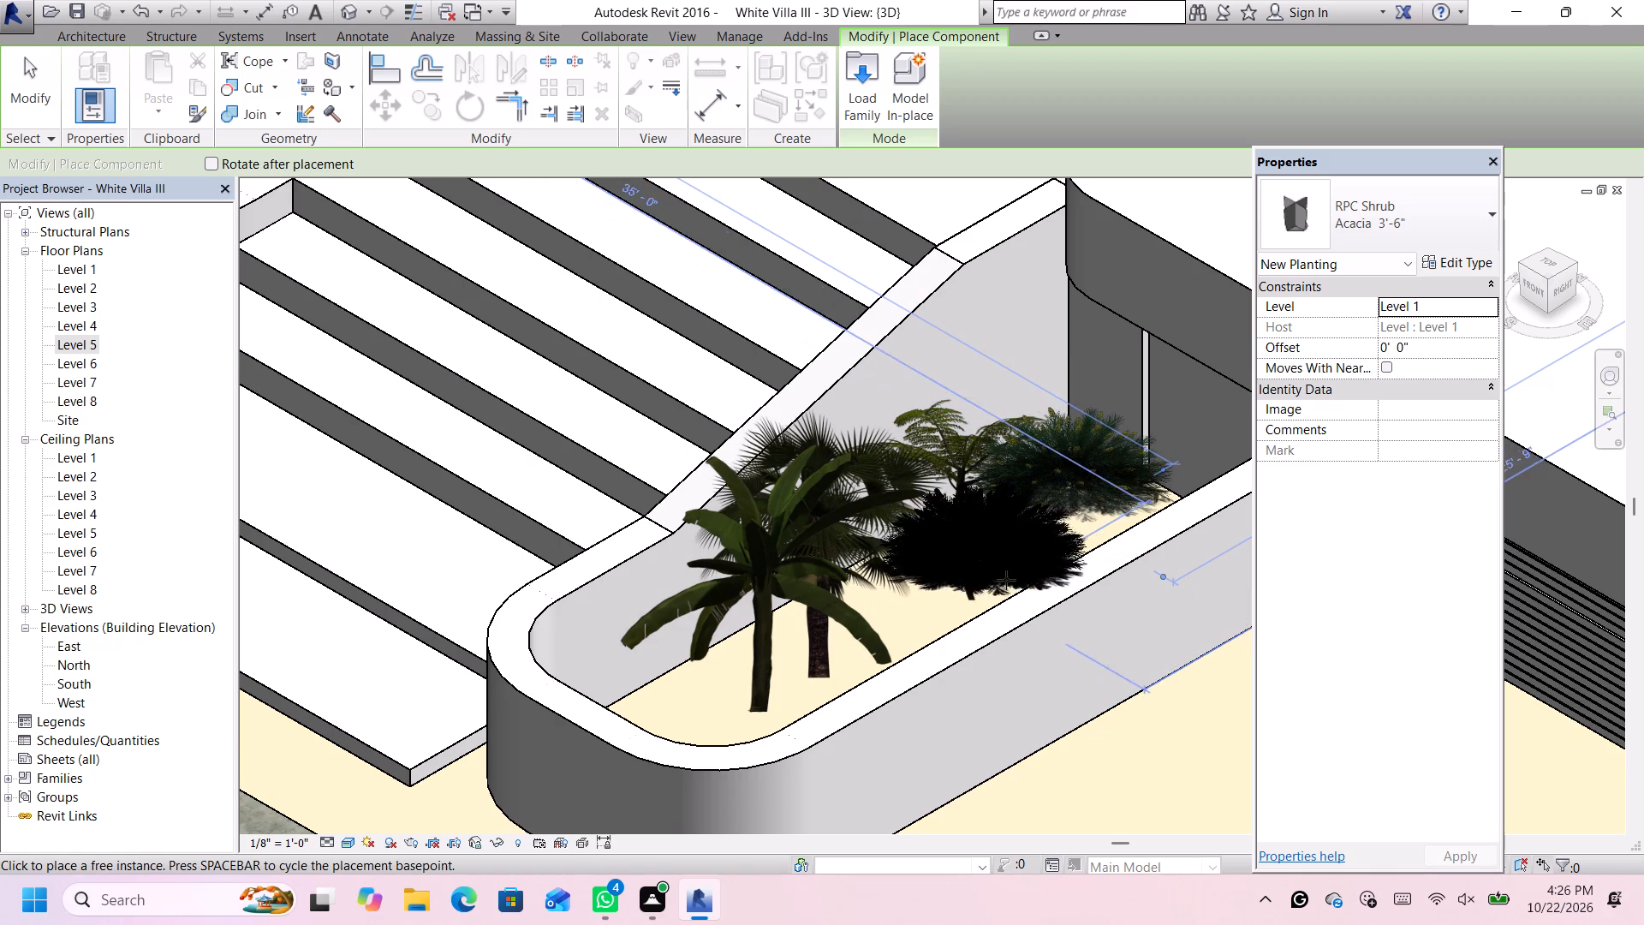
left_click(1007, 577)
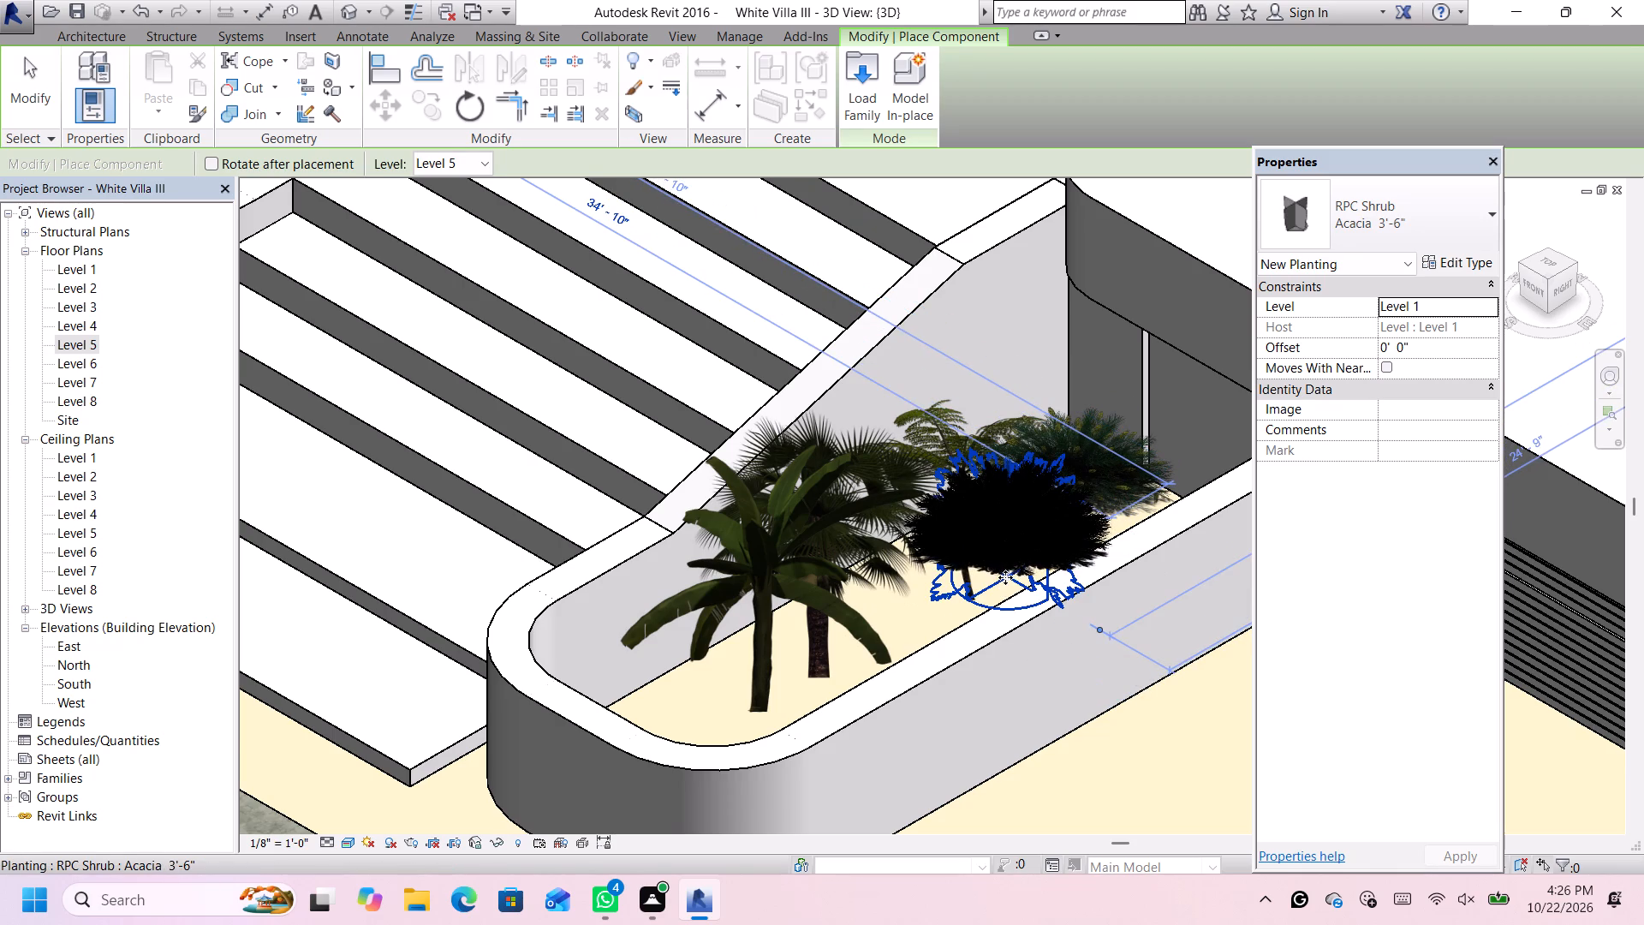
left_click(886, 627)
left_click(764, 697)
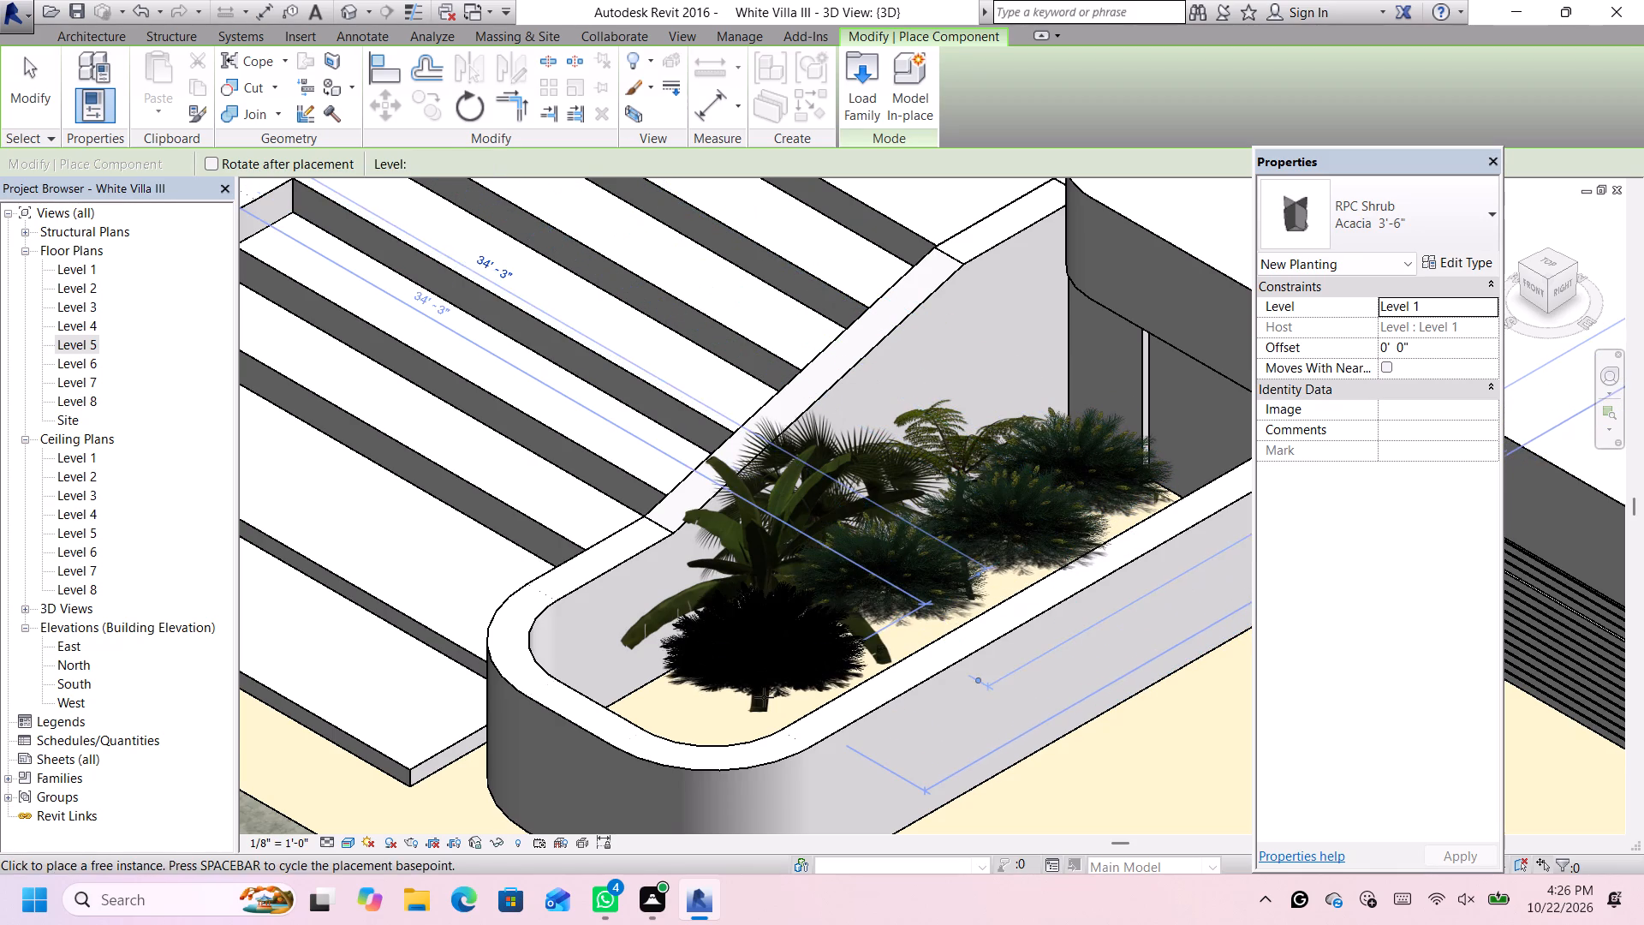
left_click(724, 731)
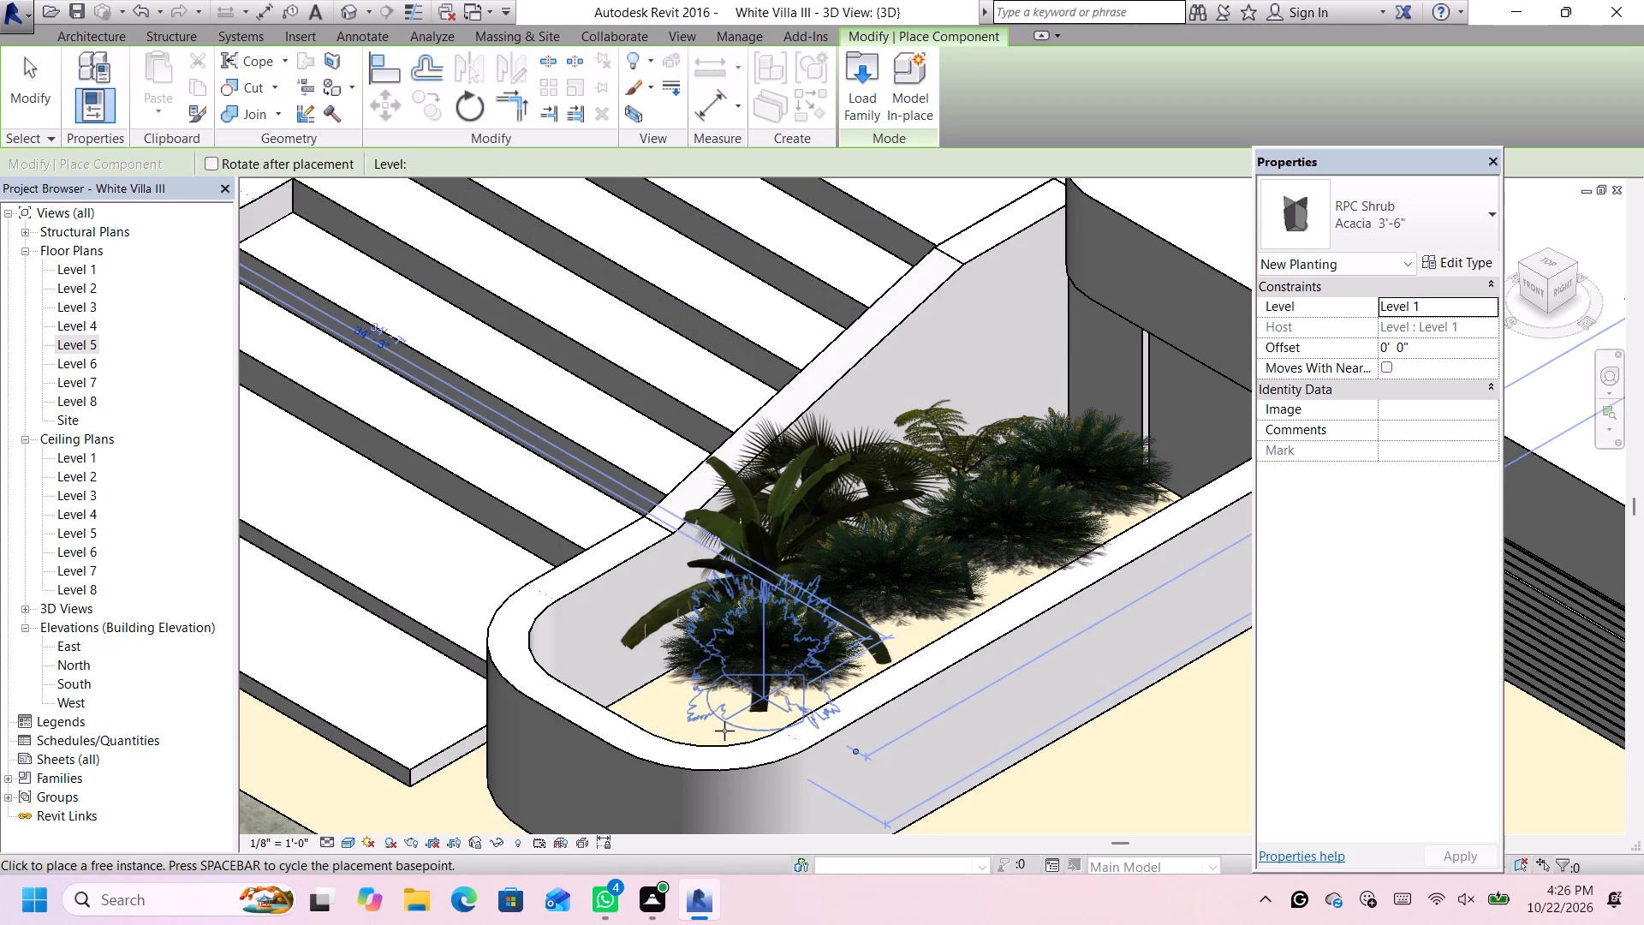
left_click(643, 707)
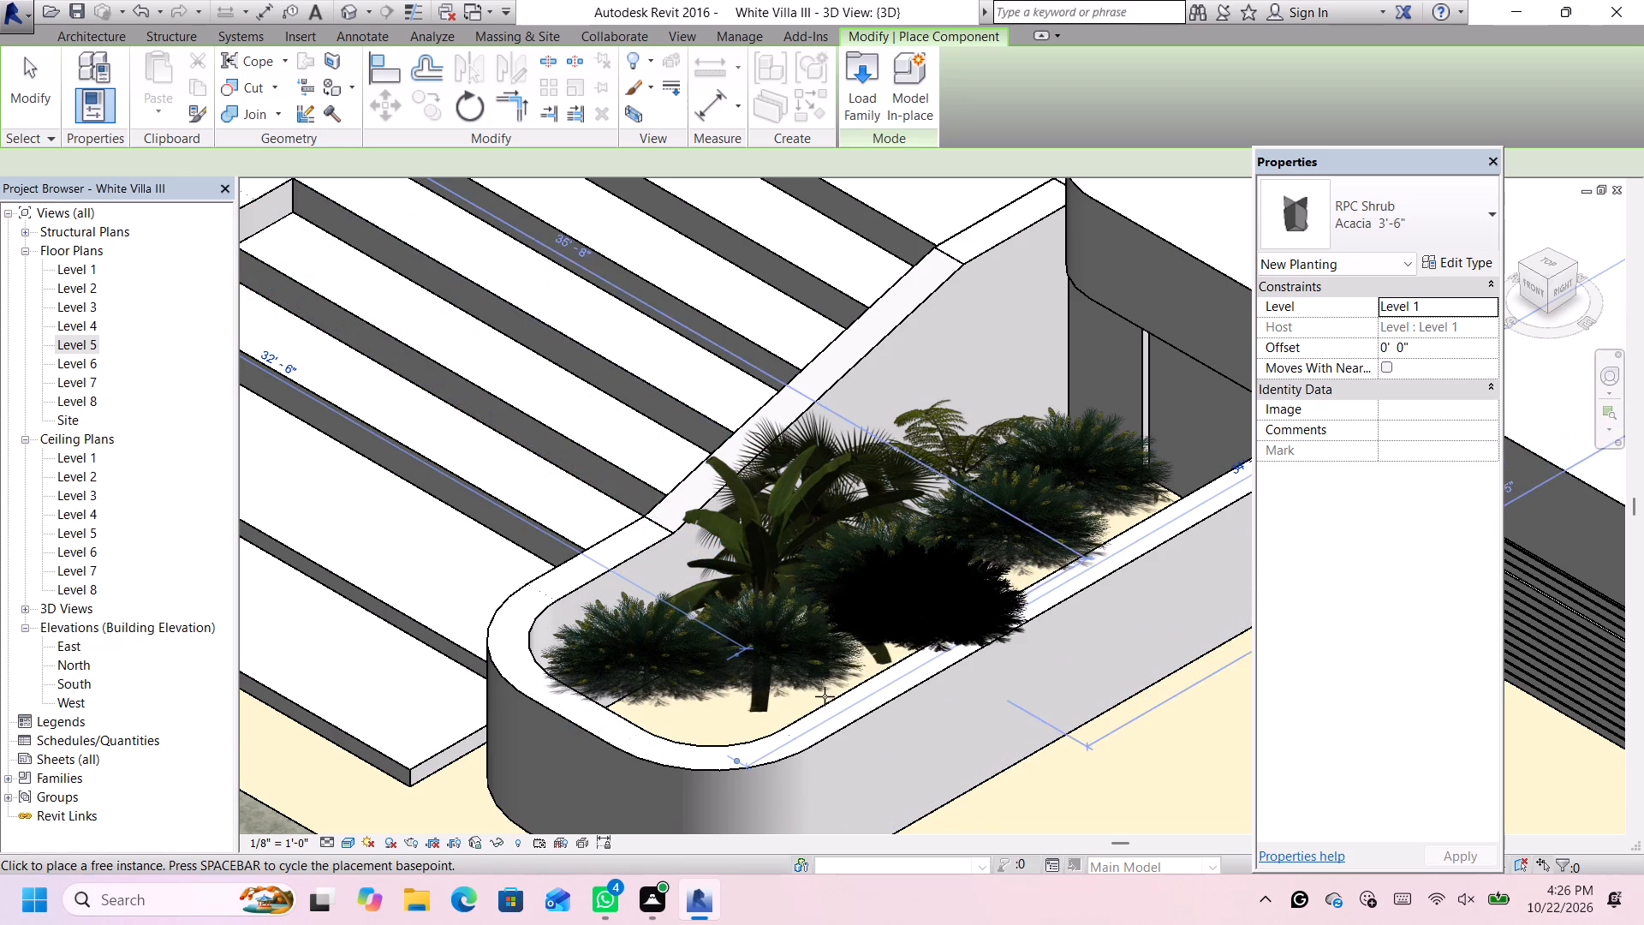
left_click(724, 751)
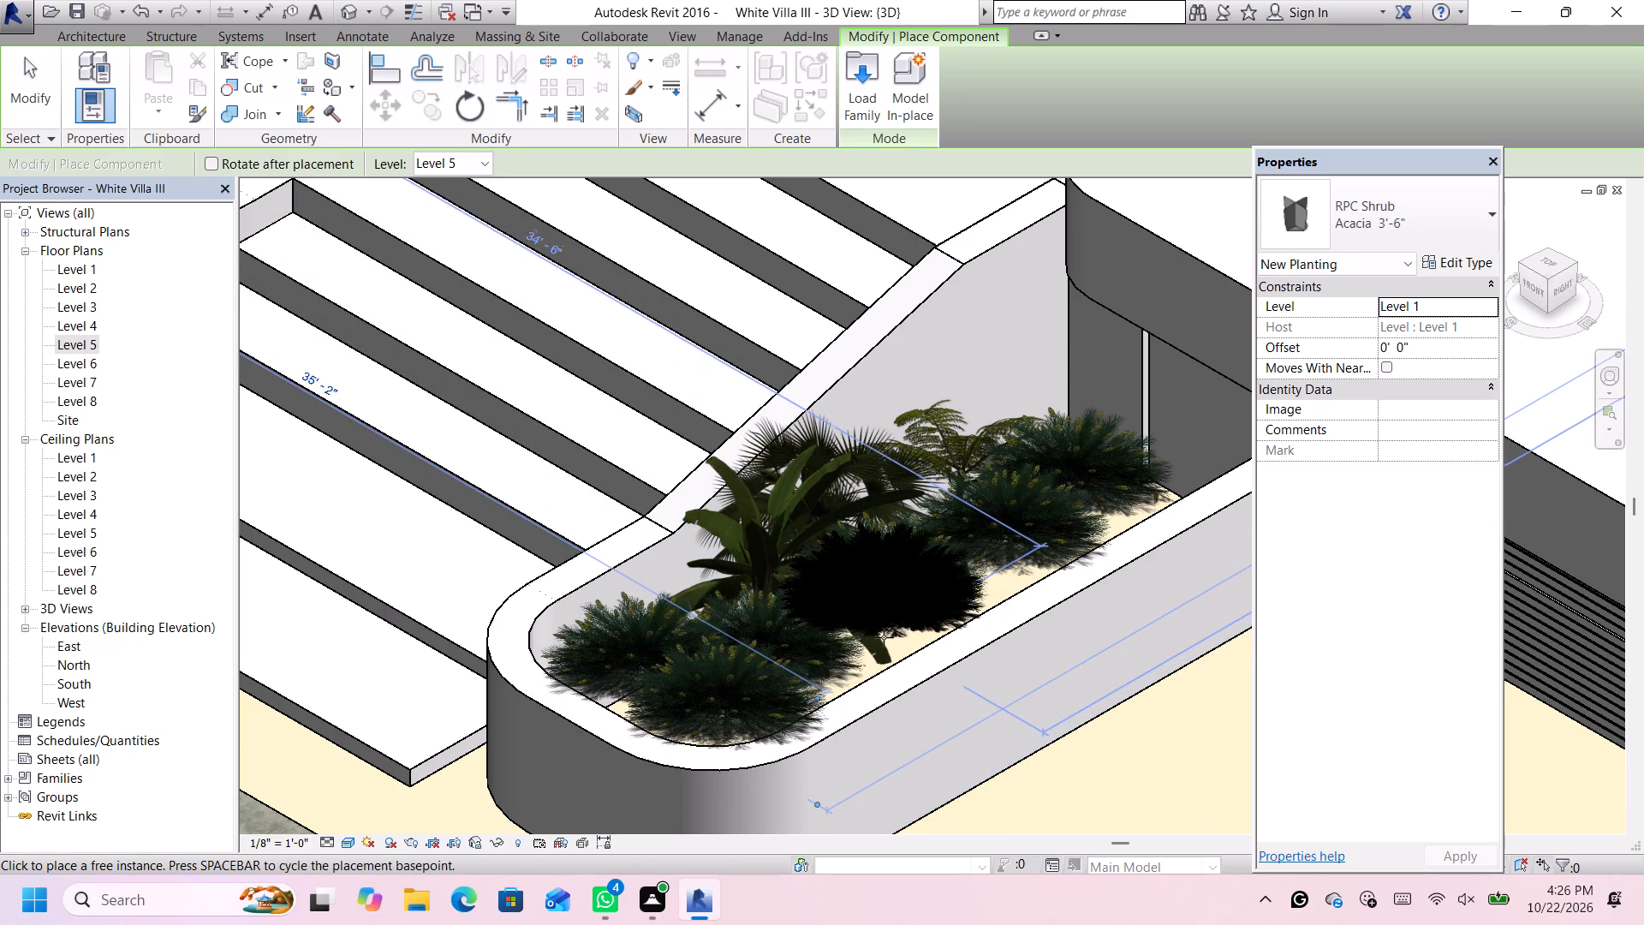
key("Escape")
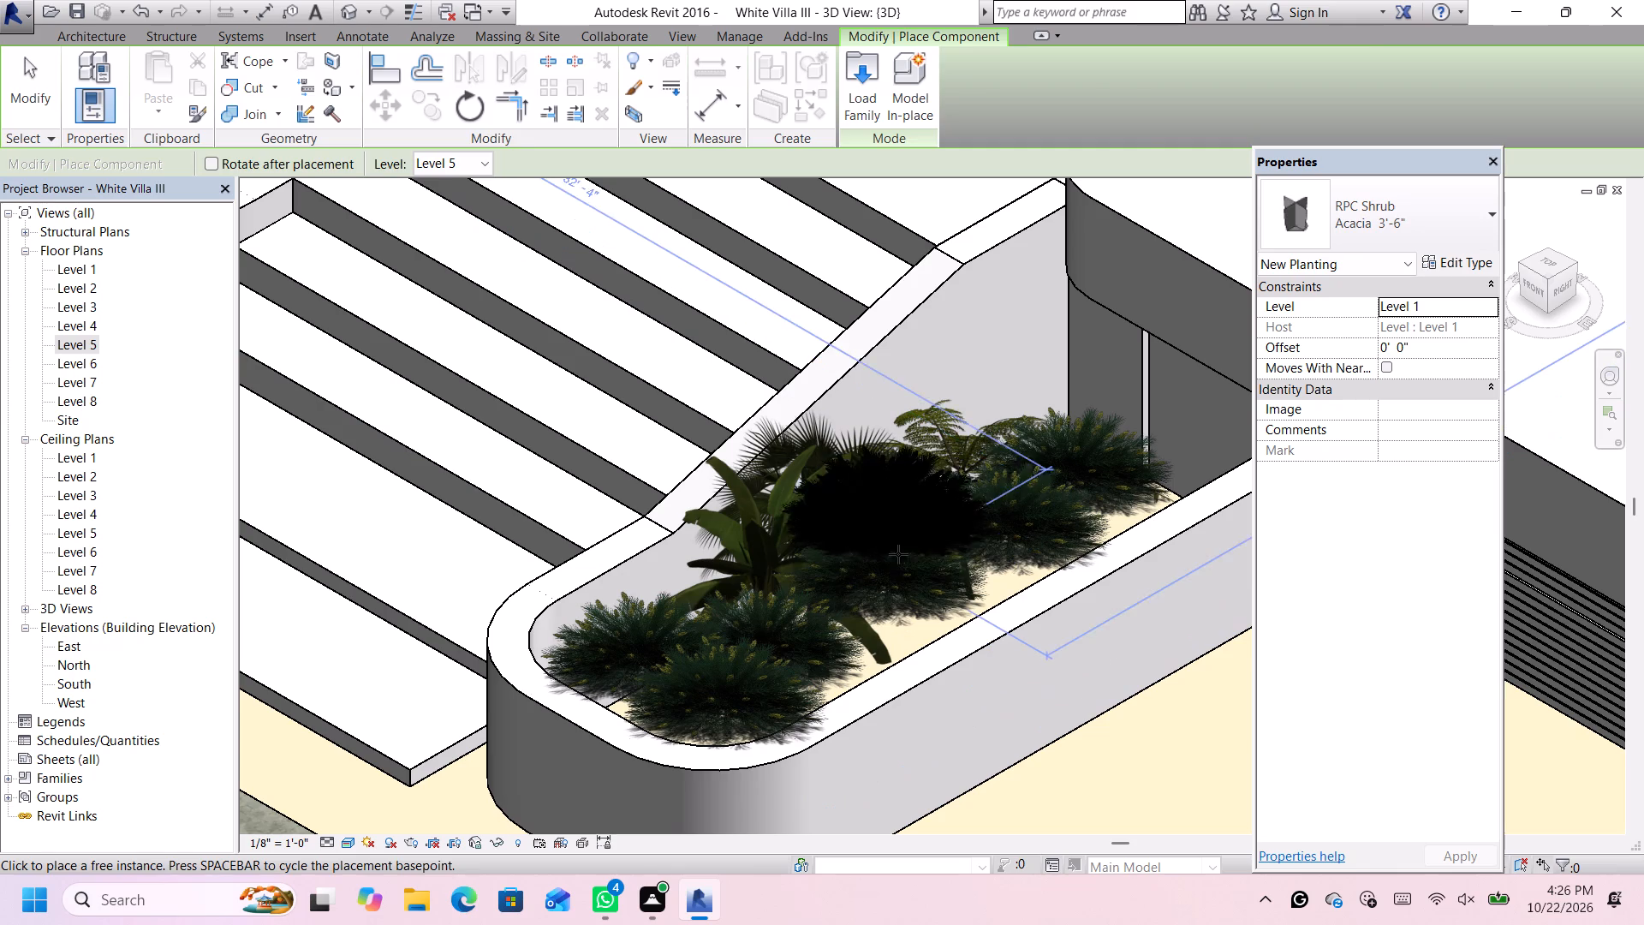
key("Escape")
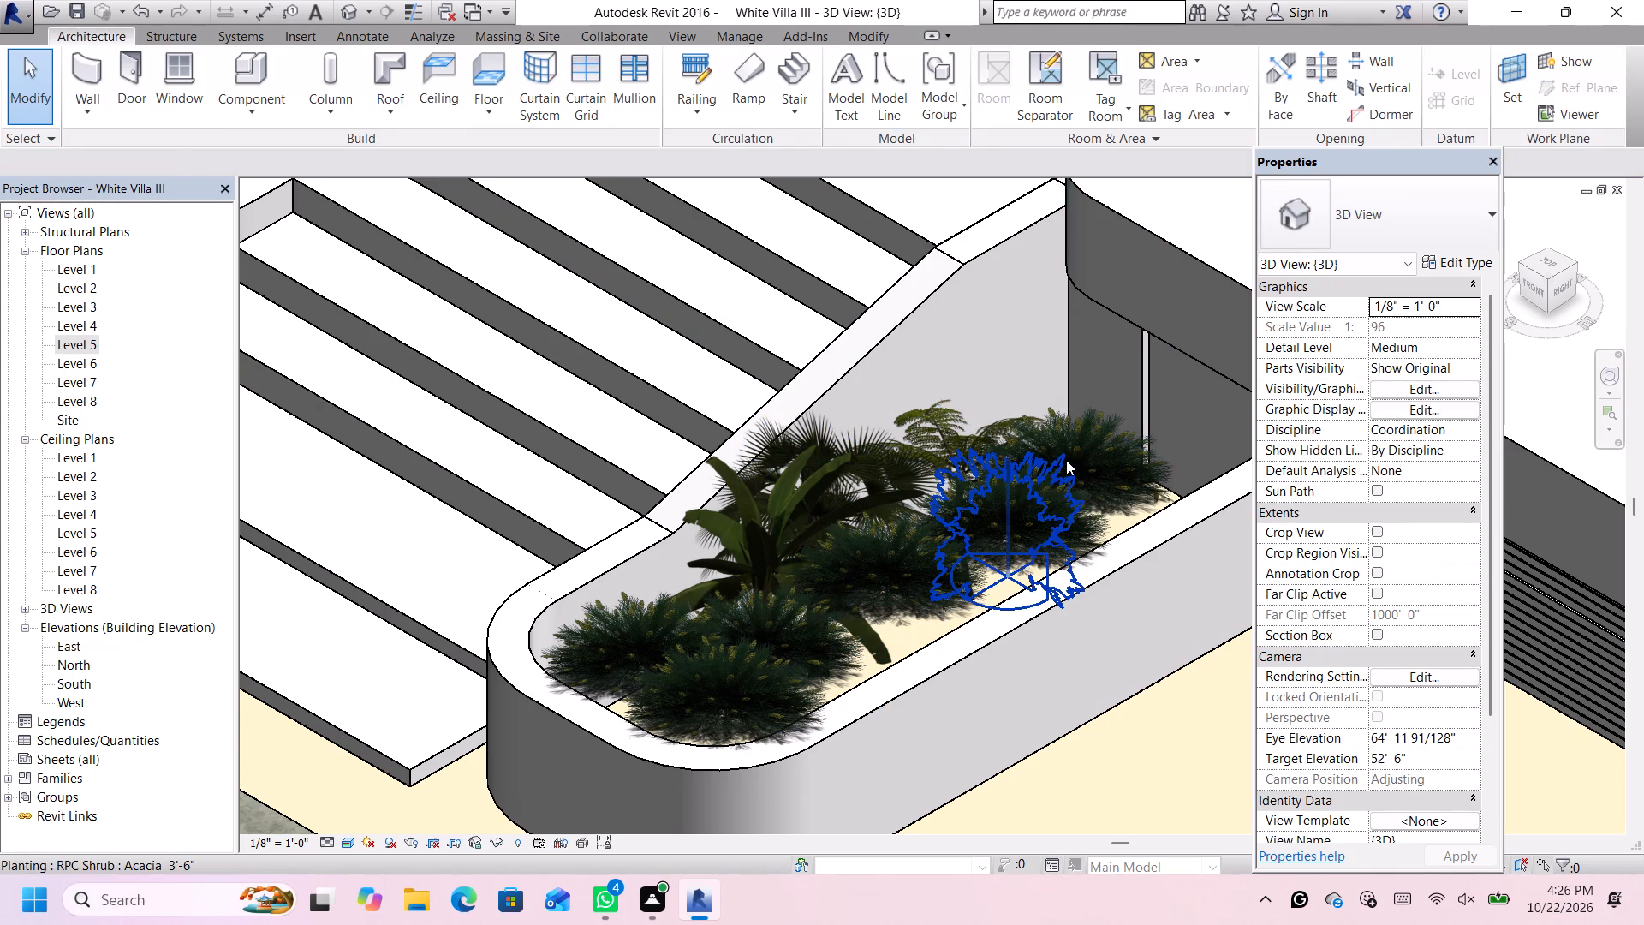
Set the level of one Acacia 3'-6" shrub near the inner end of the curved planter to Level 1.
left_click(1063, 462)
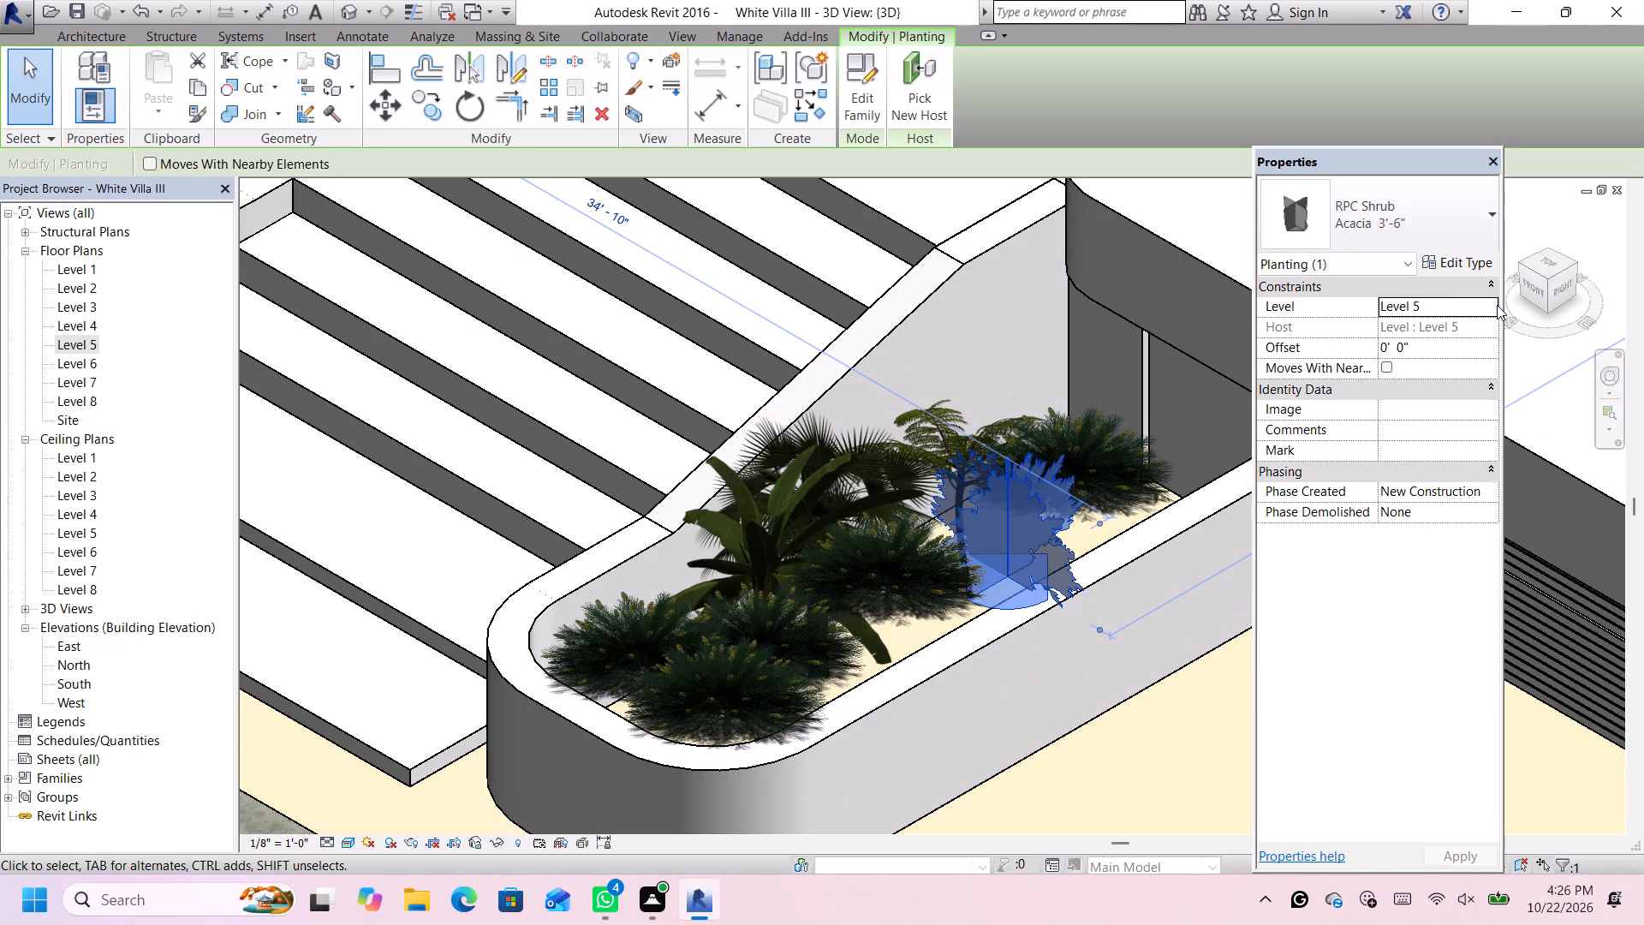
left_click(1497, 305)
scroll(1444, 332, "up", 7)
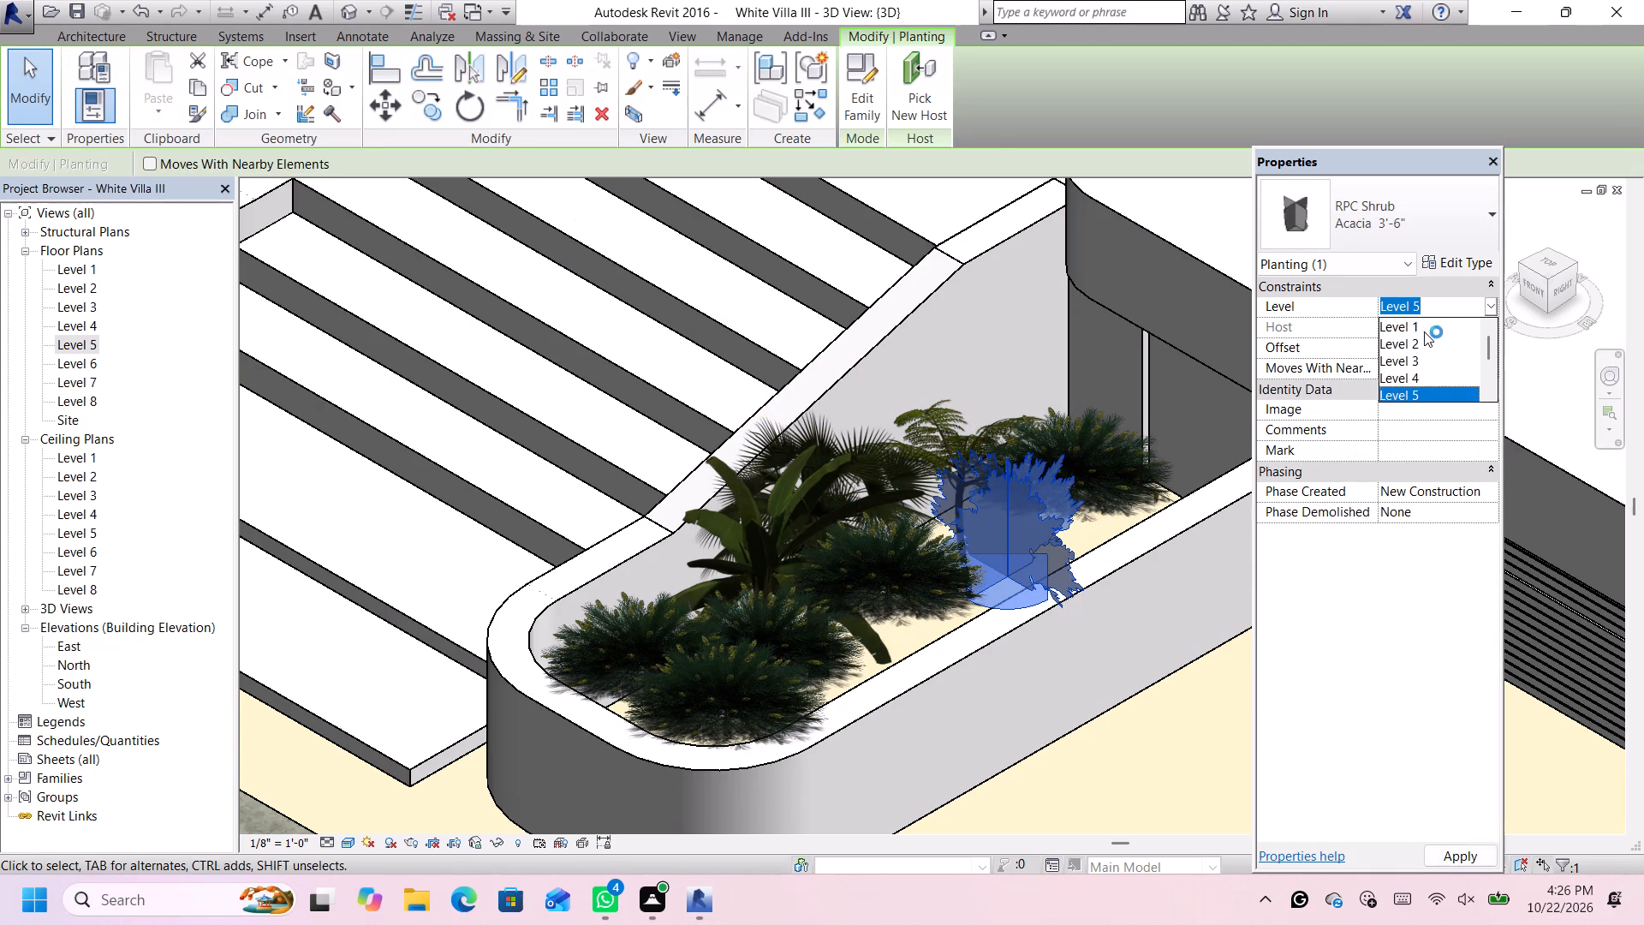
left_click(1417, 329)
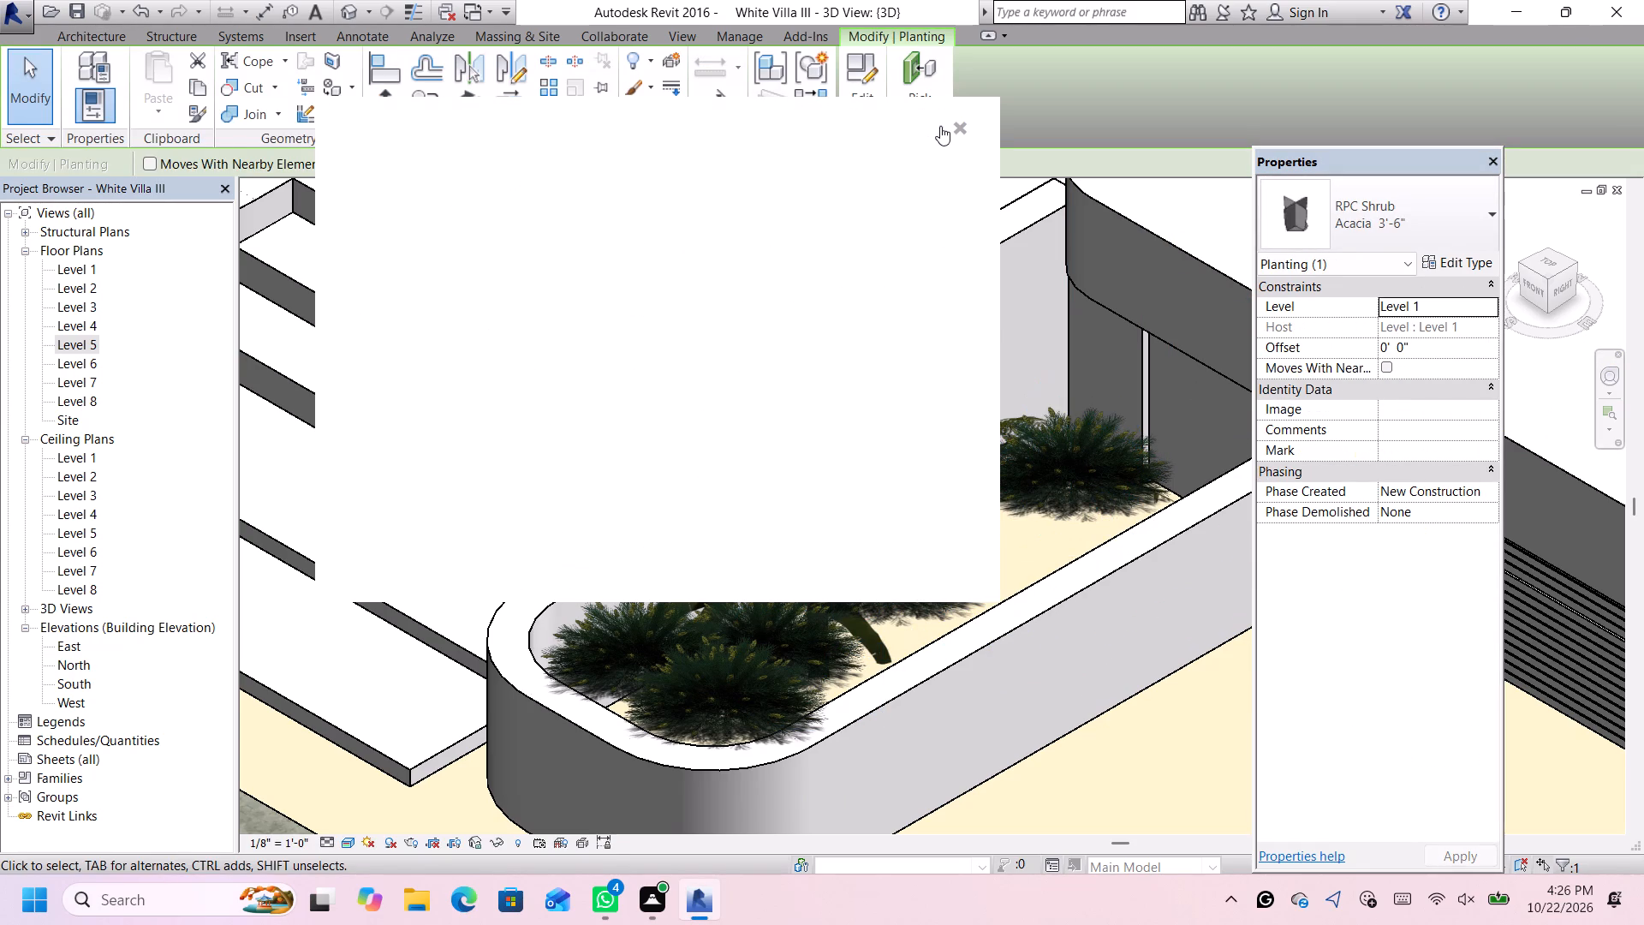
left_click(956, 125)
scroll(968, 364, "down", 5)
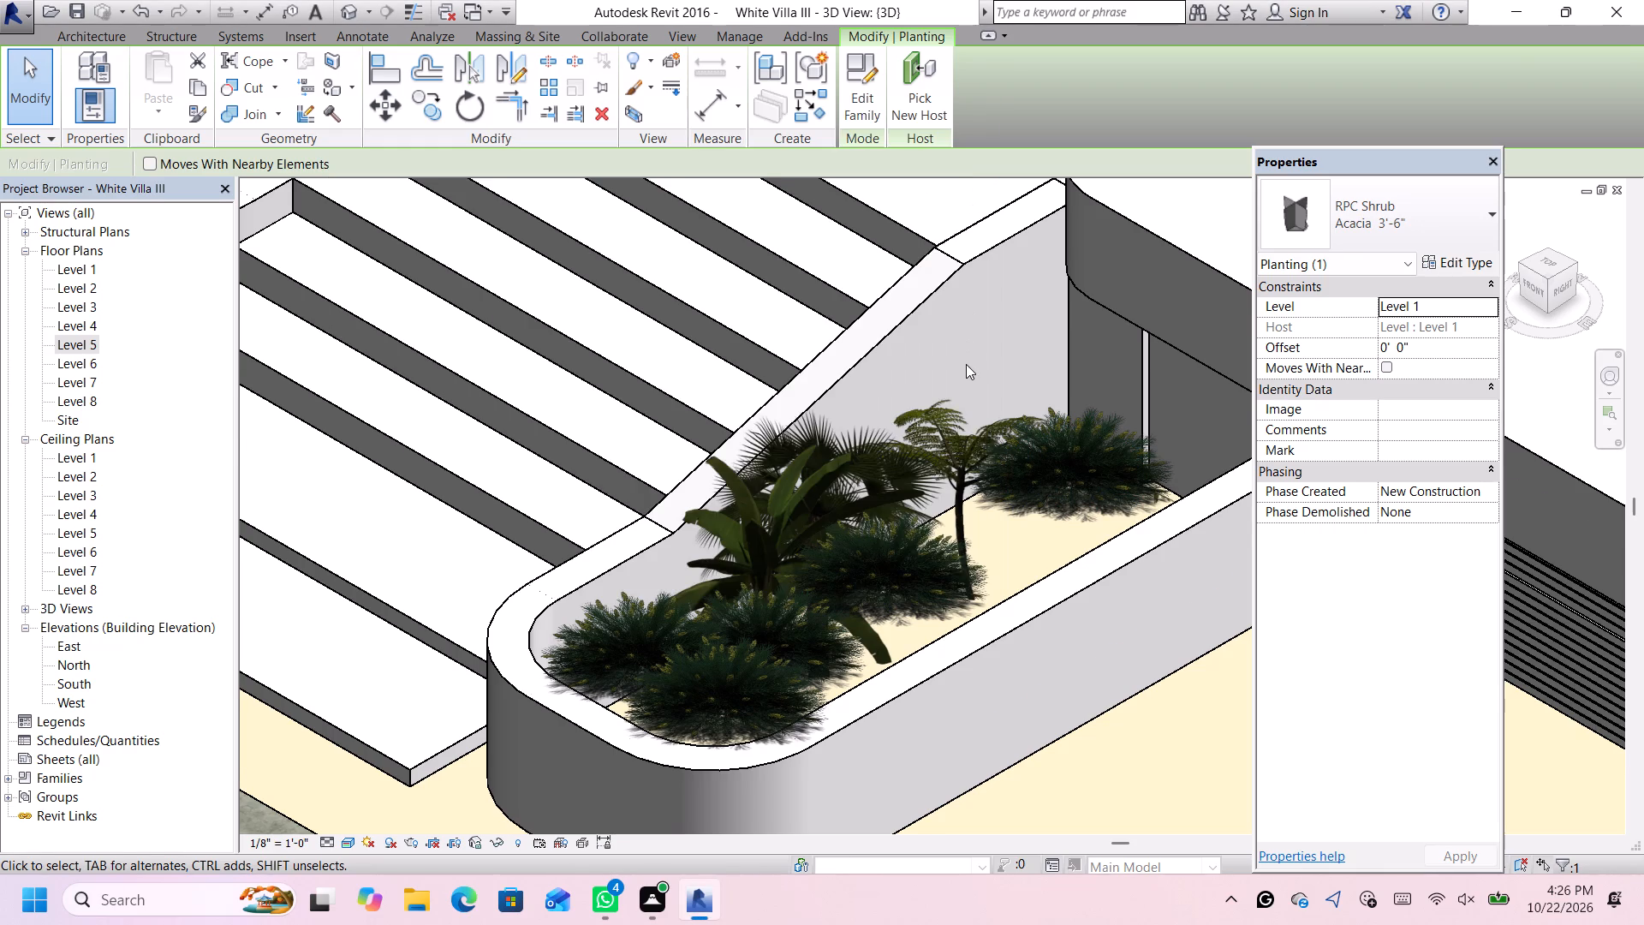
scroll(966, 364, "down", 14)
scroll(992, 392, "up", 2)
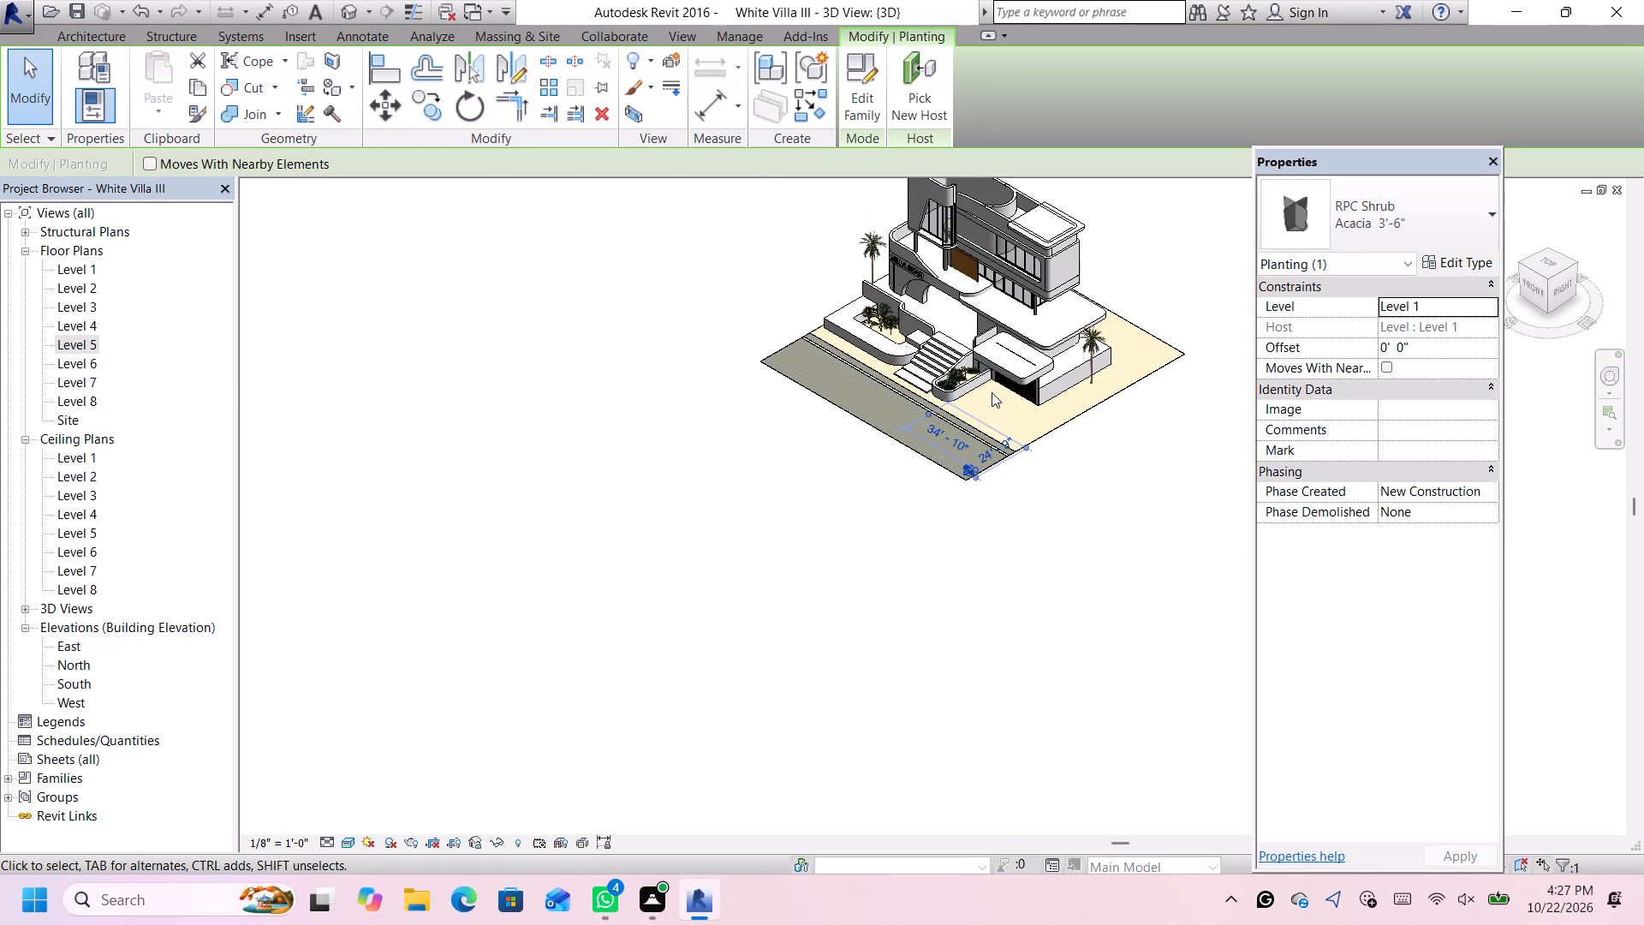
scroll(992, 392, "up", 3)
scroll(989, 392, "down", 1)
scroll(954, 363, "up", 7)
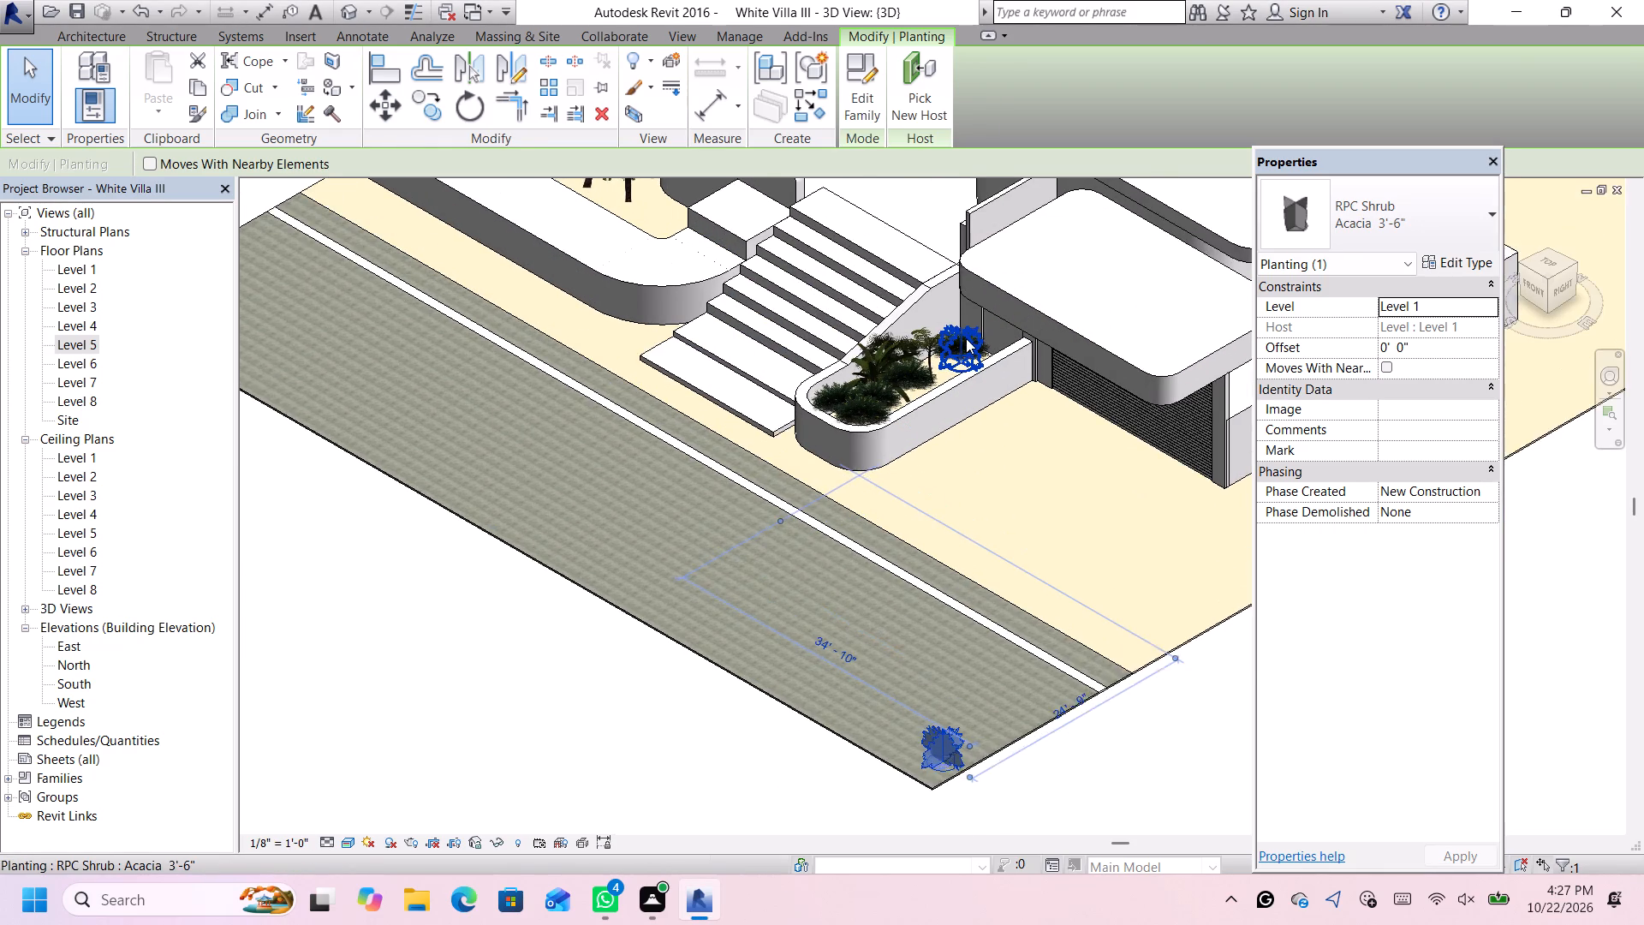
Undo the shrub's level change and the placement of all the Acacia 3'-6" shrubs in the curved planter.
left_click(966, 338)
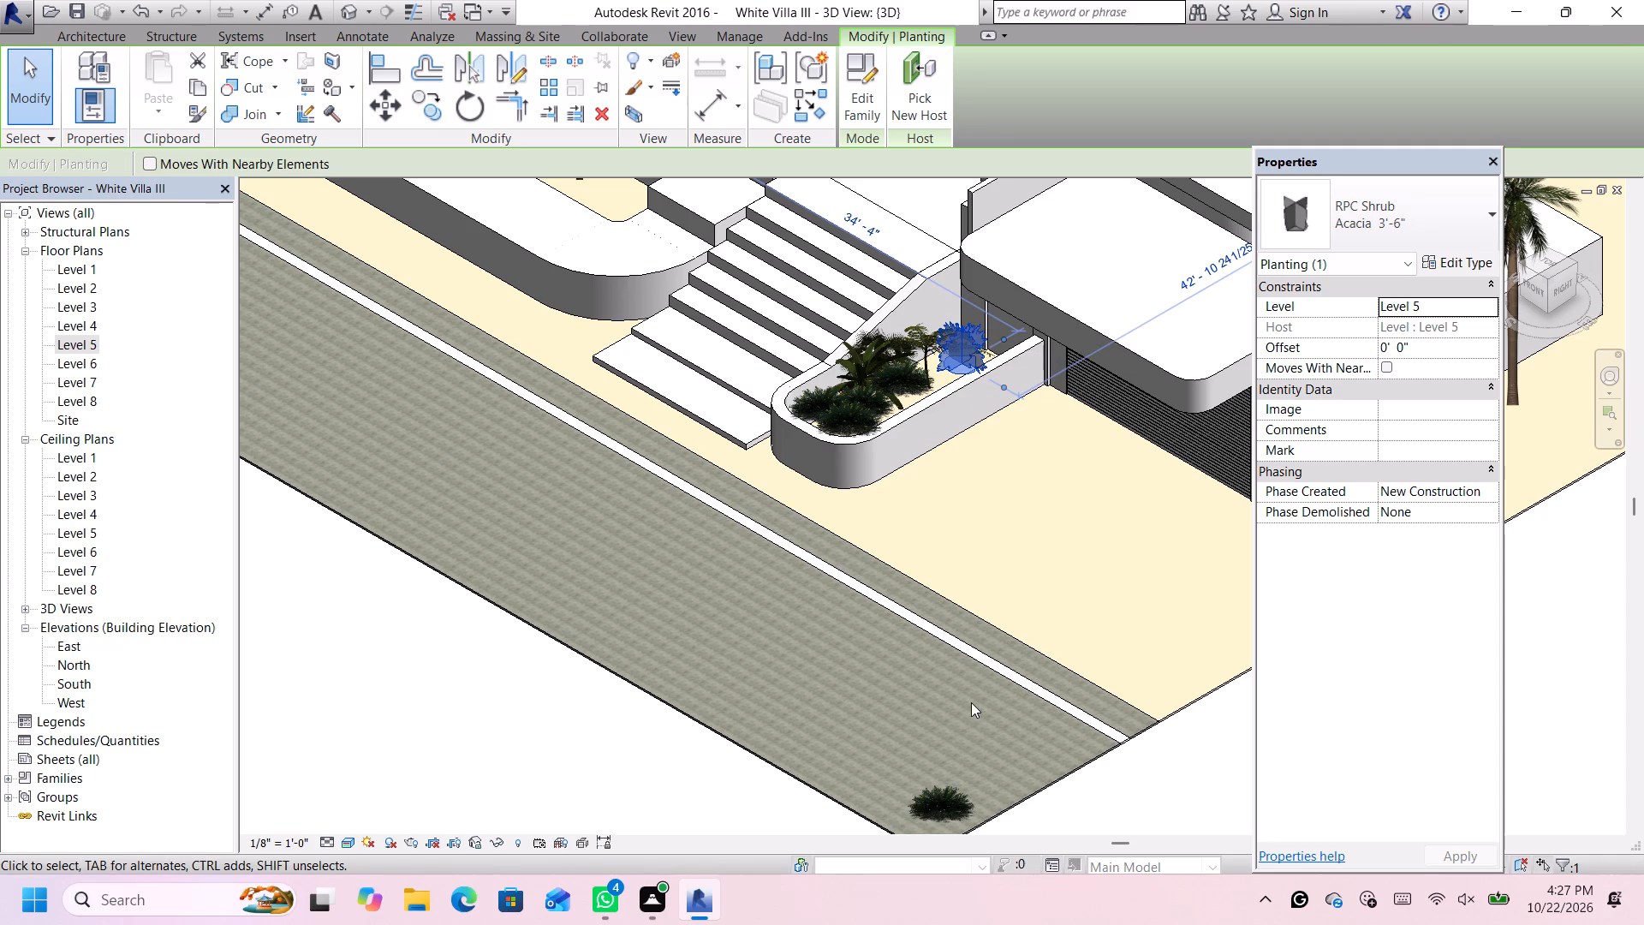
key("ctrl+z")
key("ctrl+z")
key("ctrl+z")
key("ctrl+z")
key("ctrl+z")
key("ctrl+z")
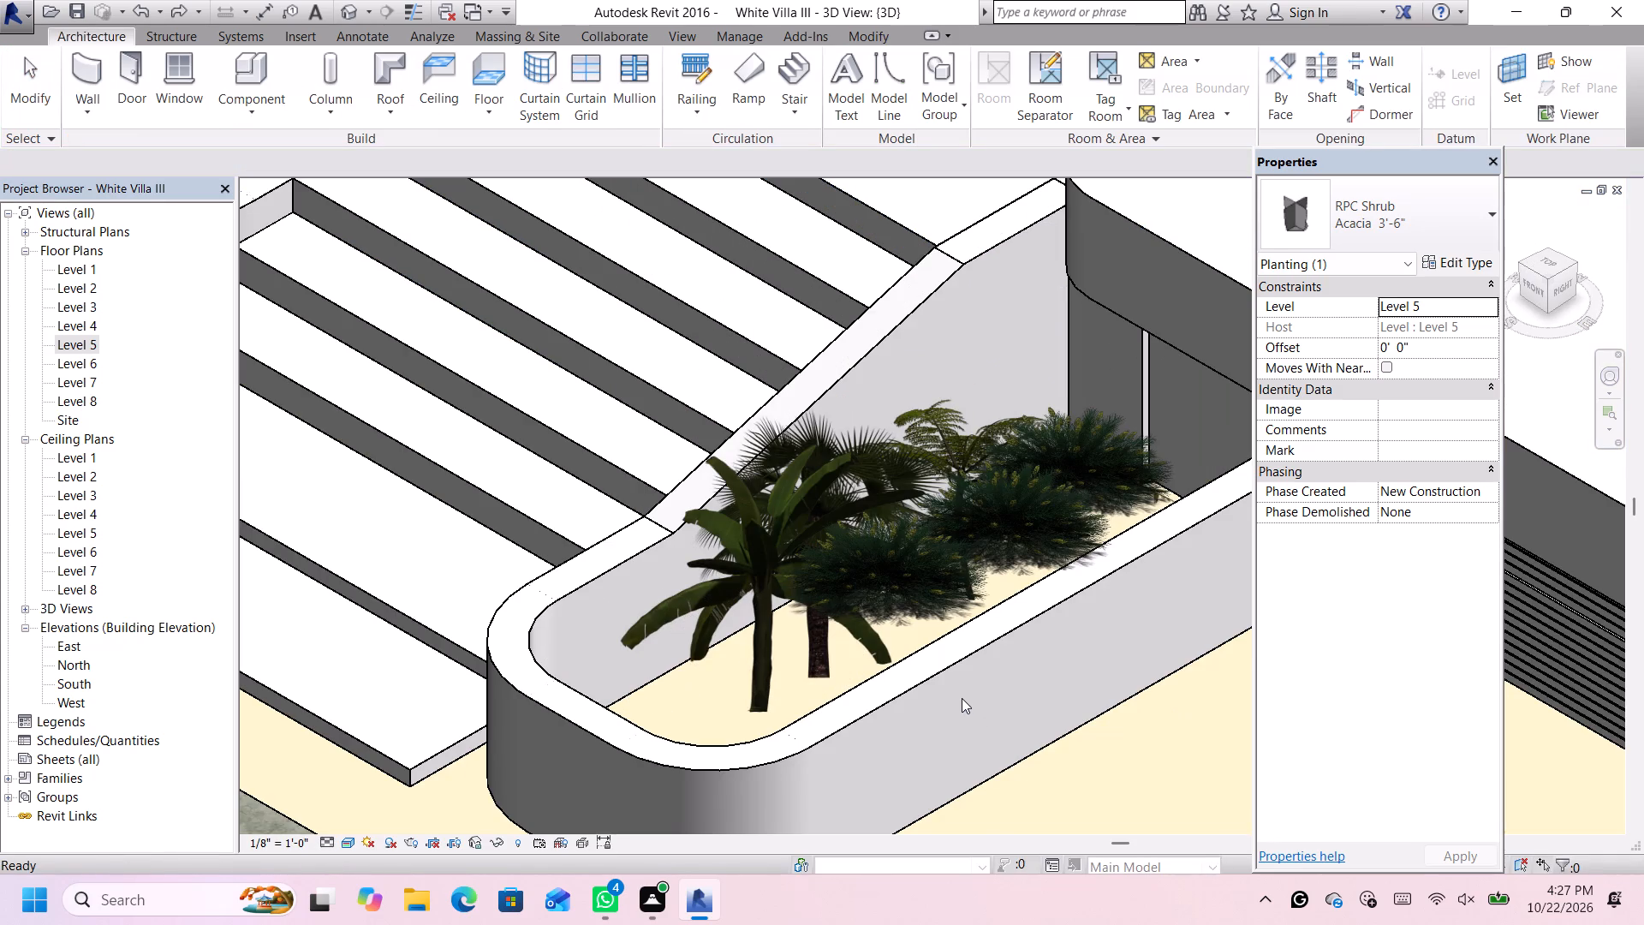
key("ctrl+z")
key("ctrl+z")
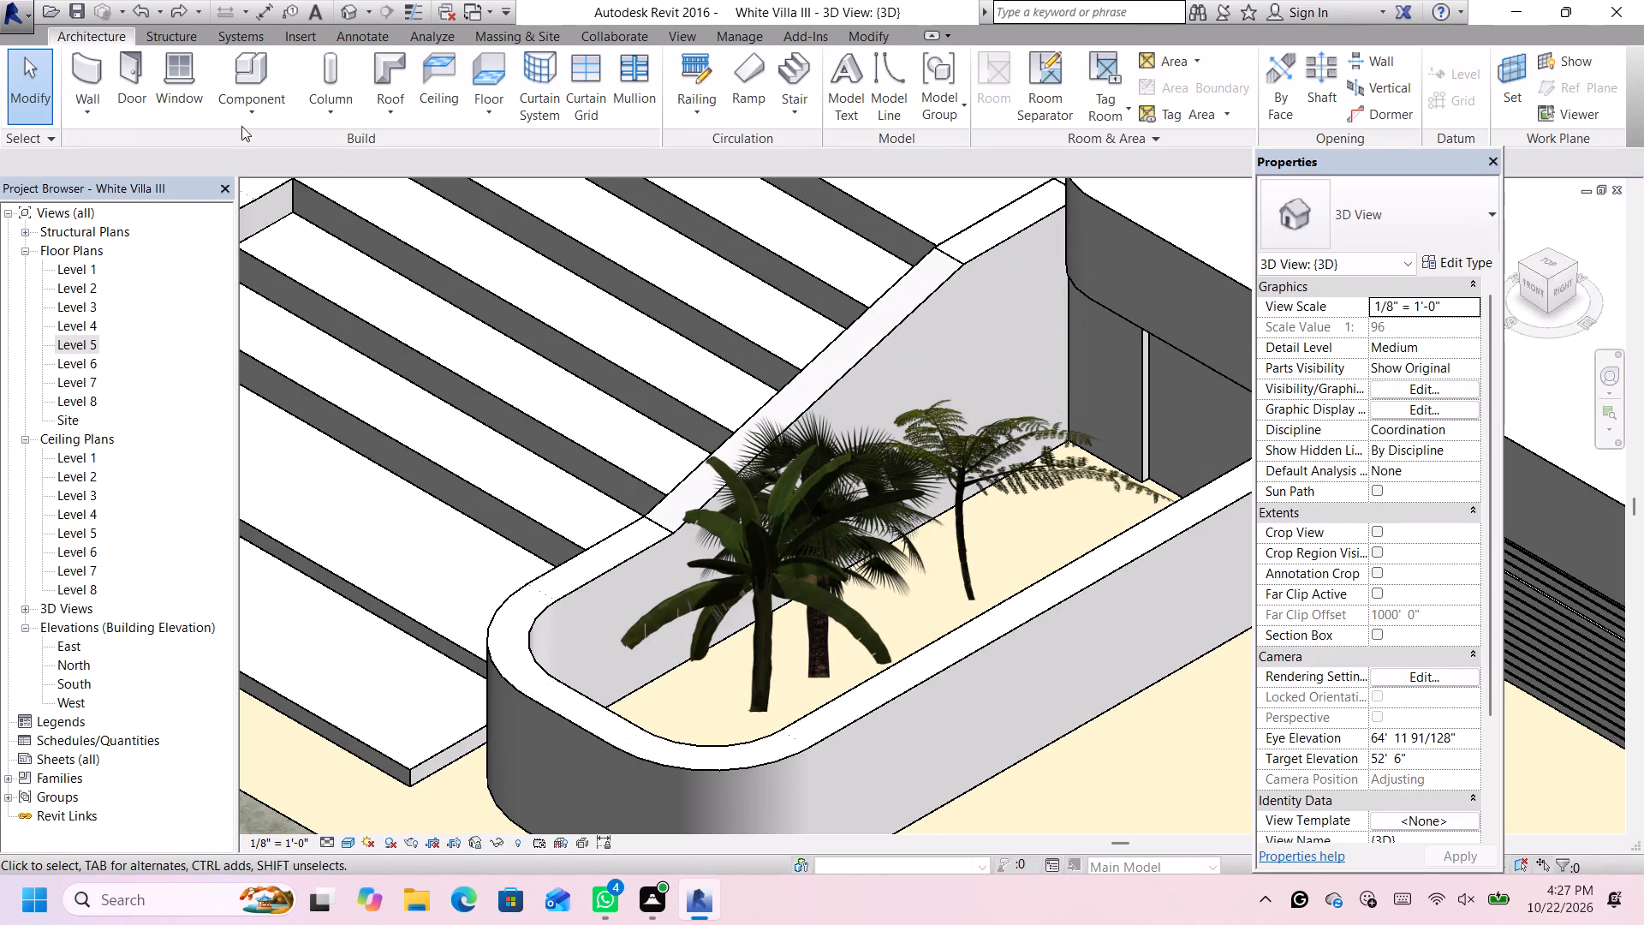
Place six RPC Shrub Acacia 3'-6" instances on Level 1 among the trees, from the curved planter's inner end to its rounded end.
left_click(256, 70)
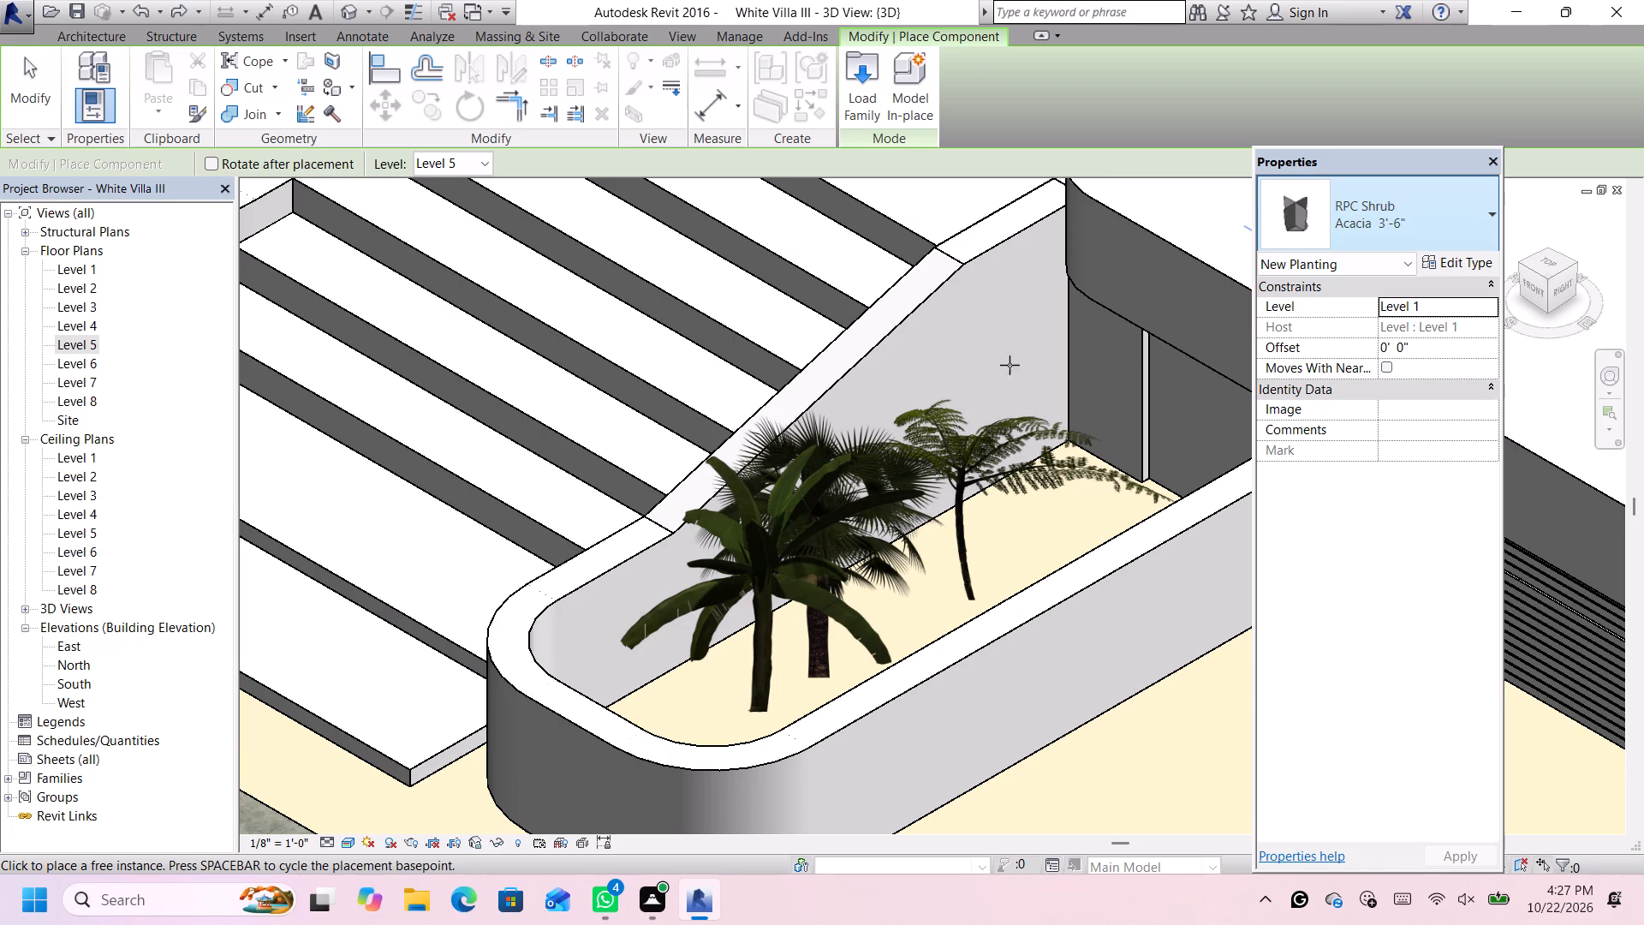
left_click(474, 164)
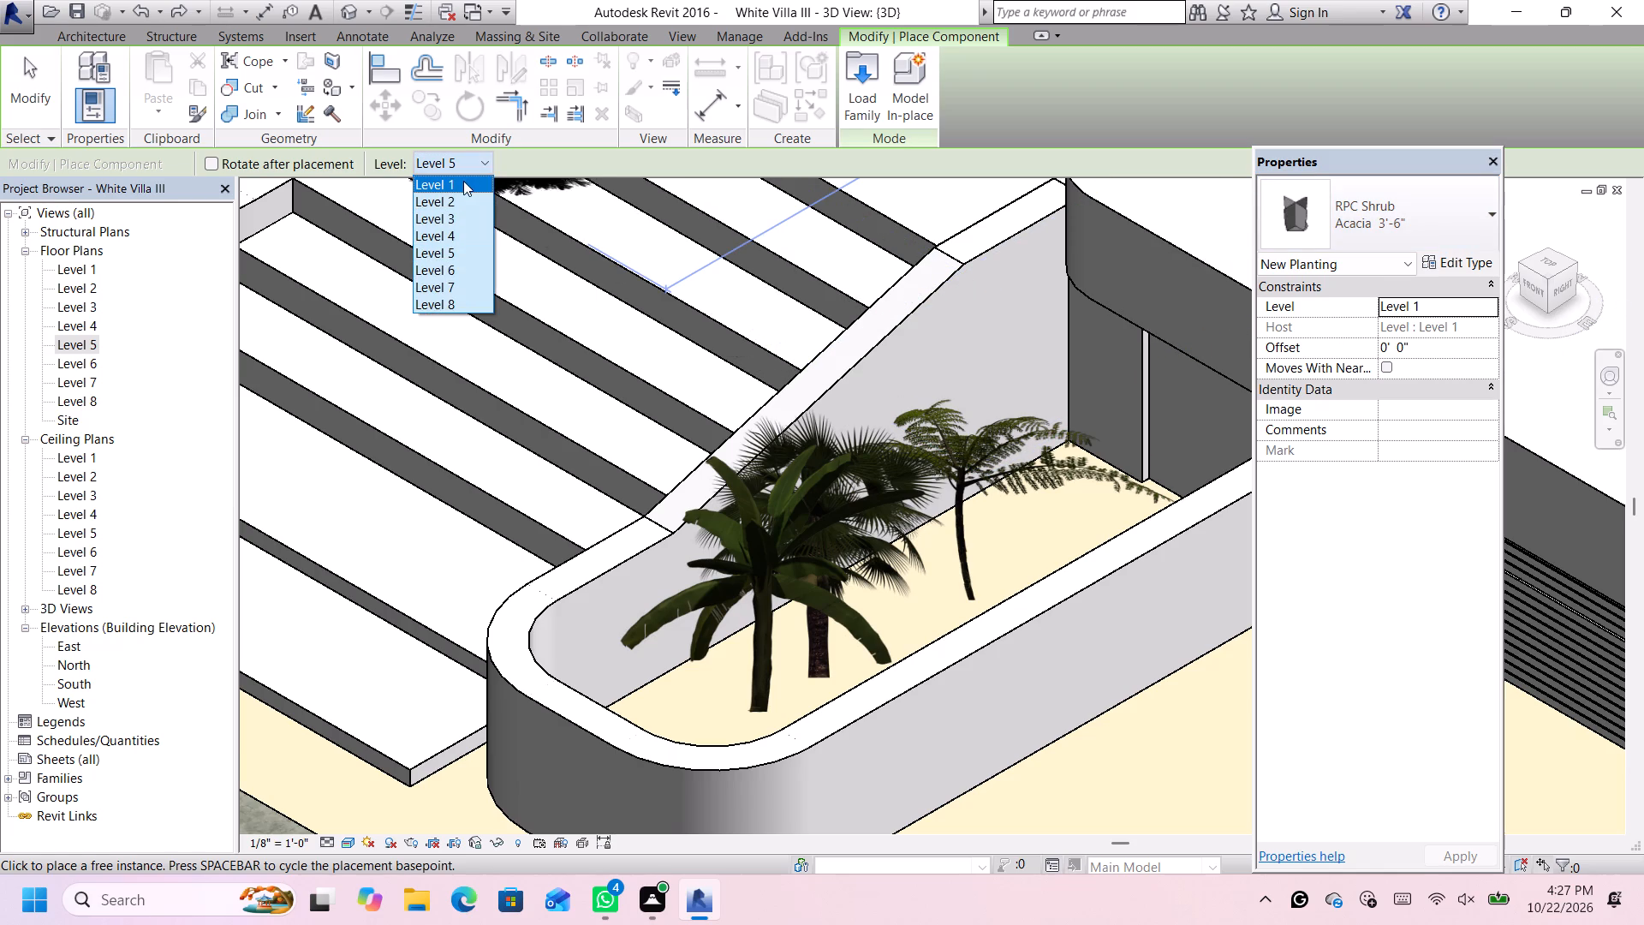
left_click(460, 181)
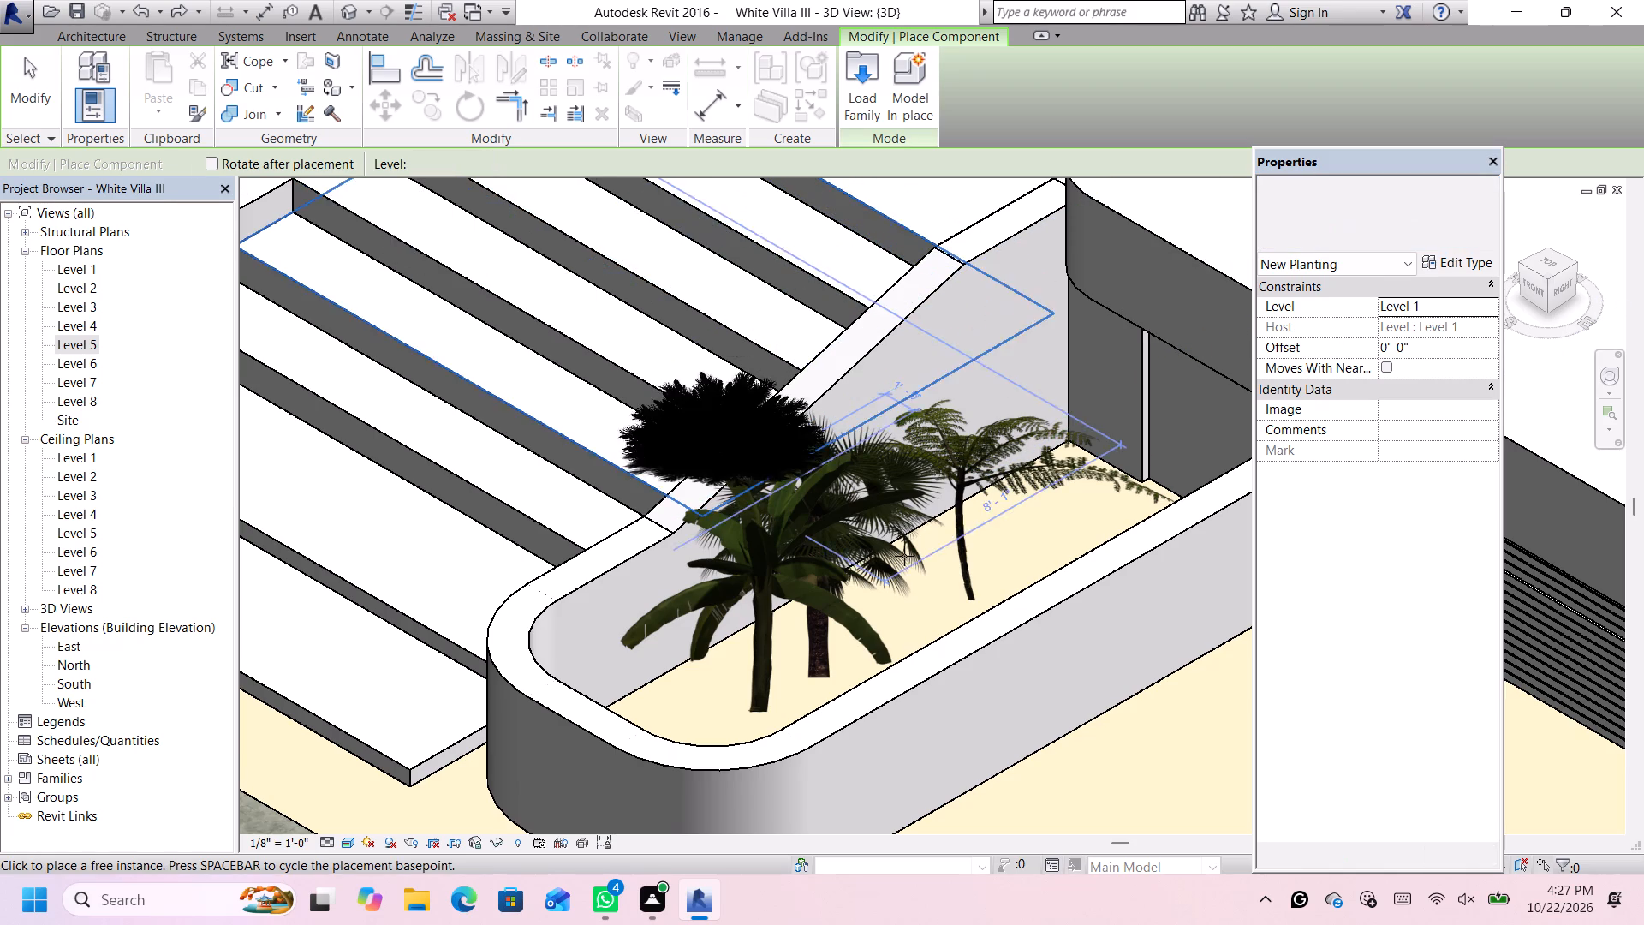
scroll(1064, 520, "up", 4)
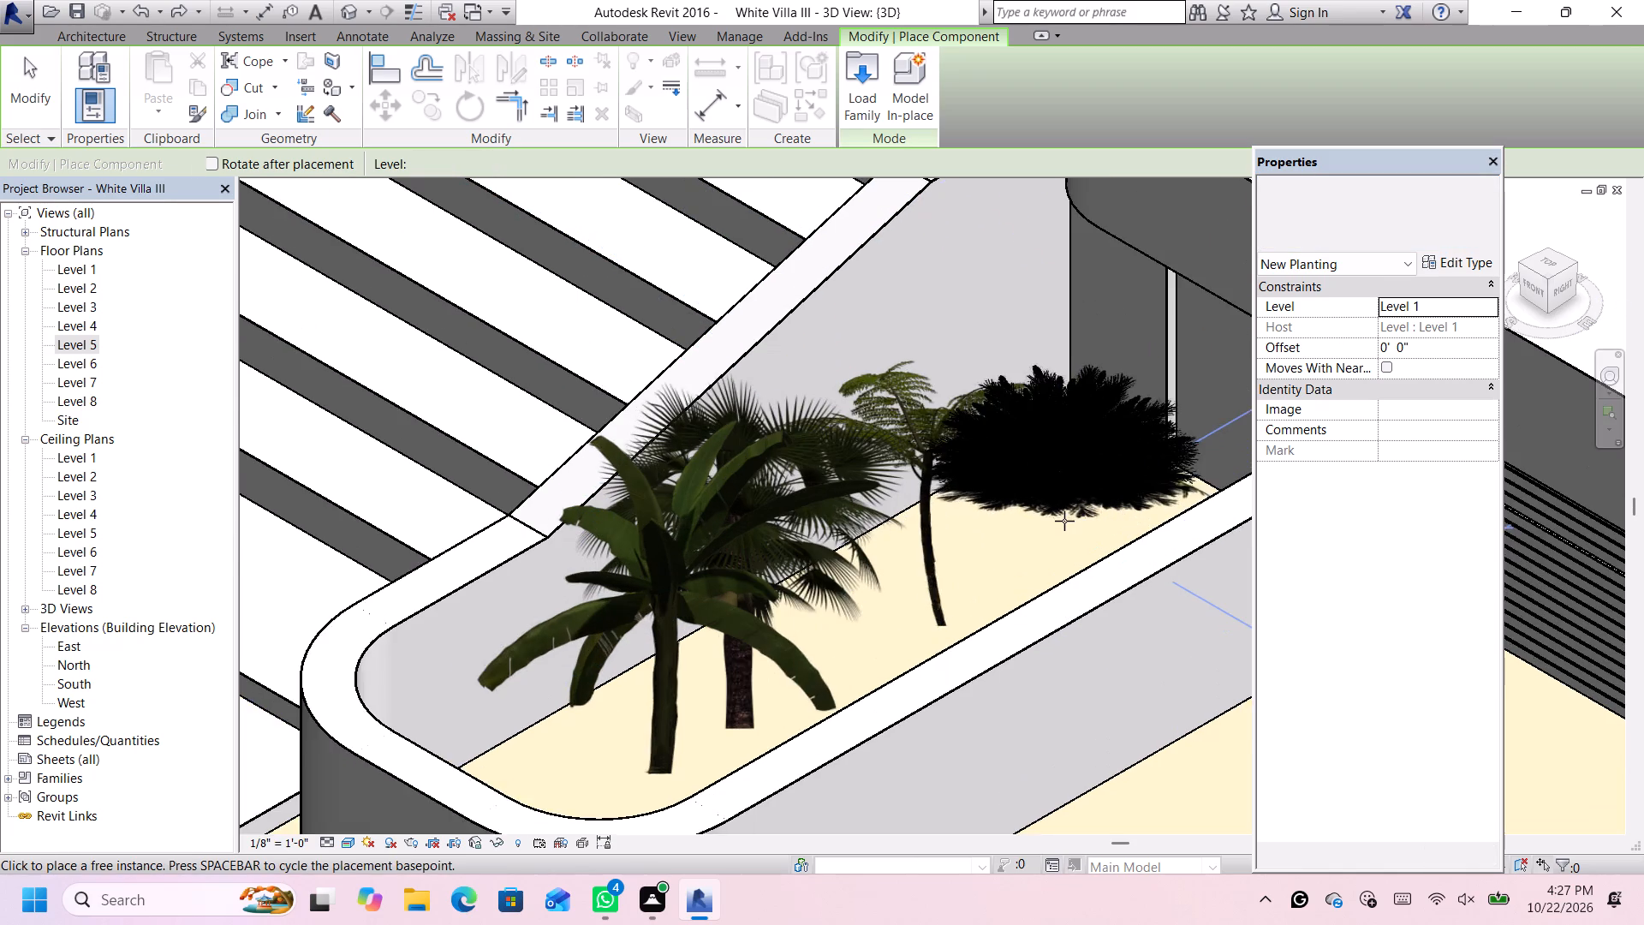
left_click(1067, 519)
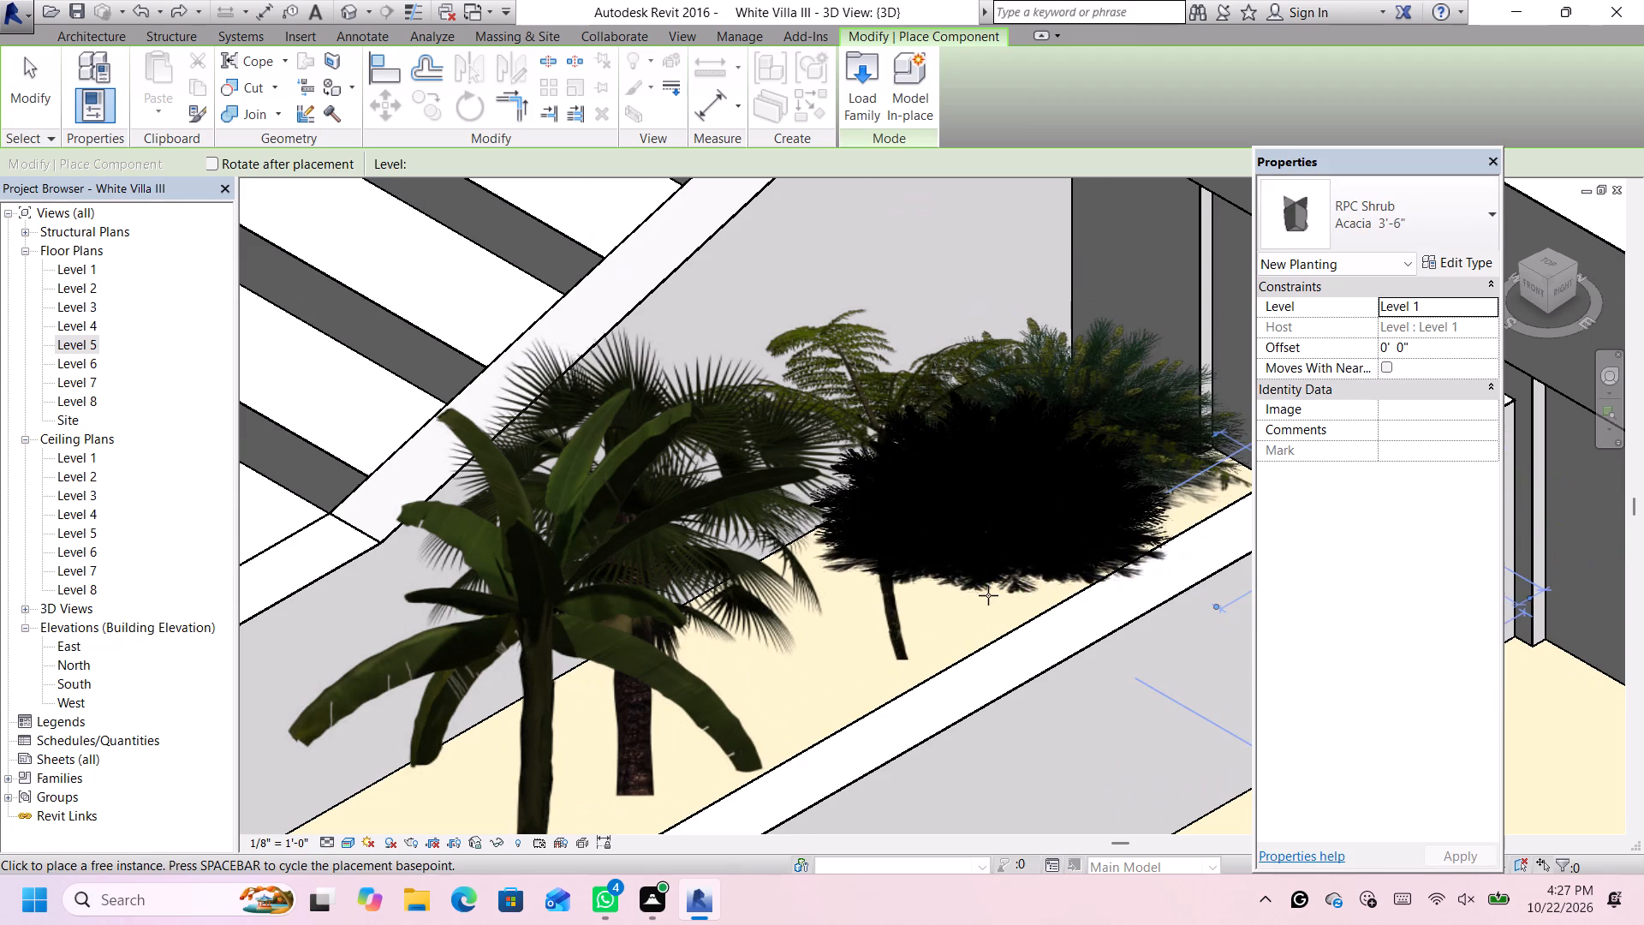
left_click(988, 596)
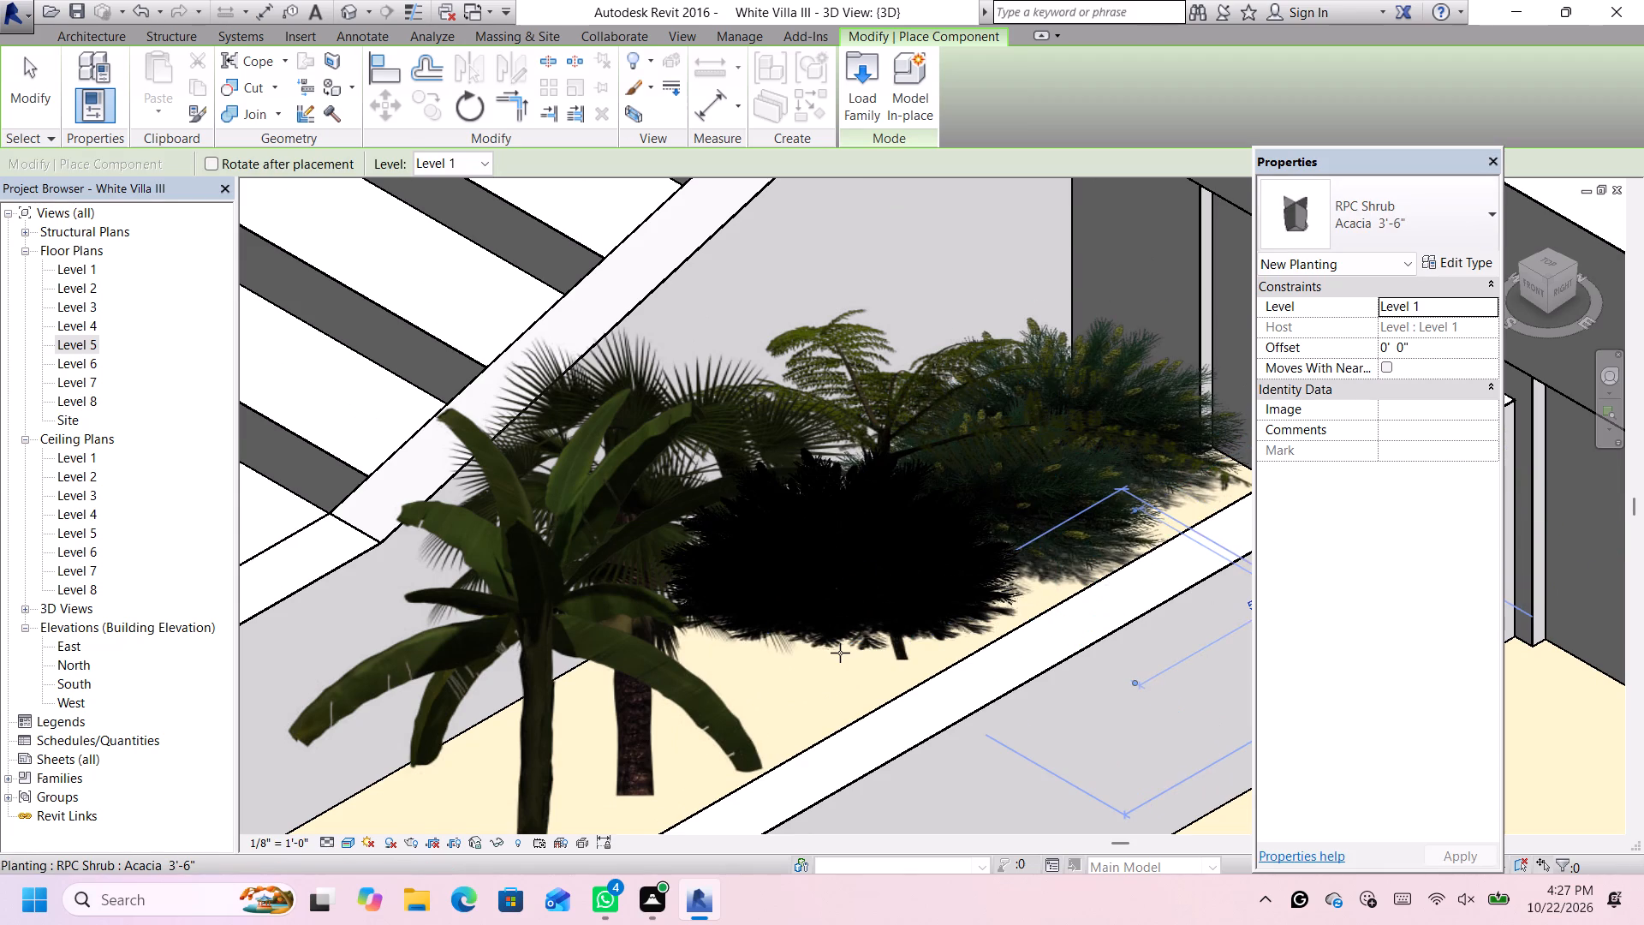
left_click(840, 653)
scroll(843, 649, "down", 6)
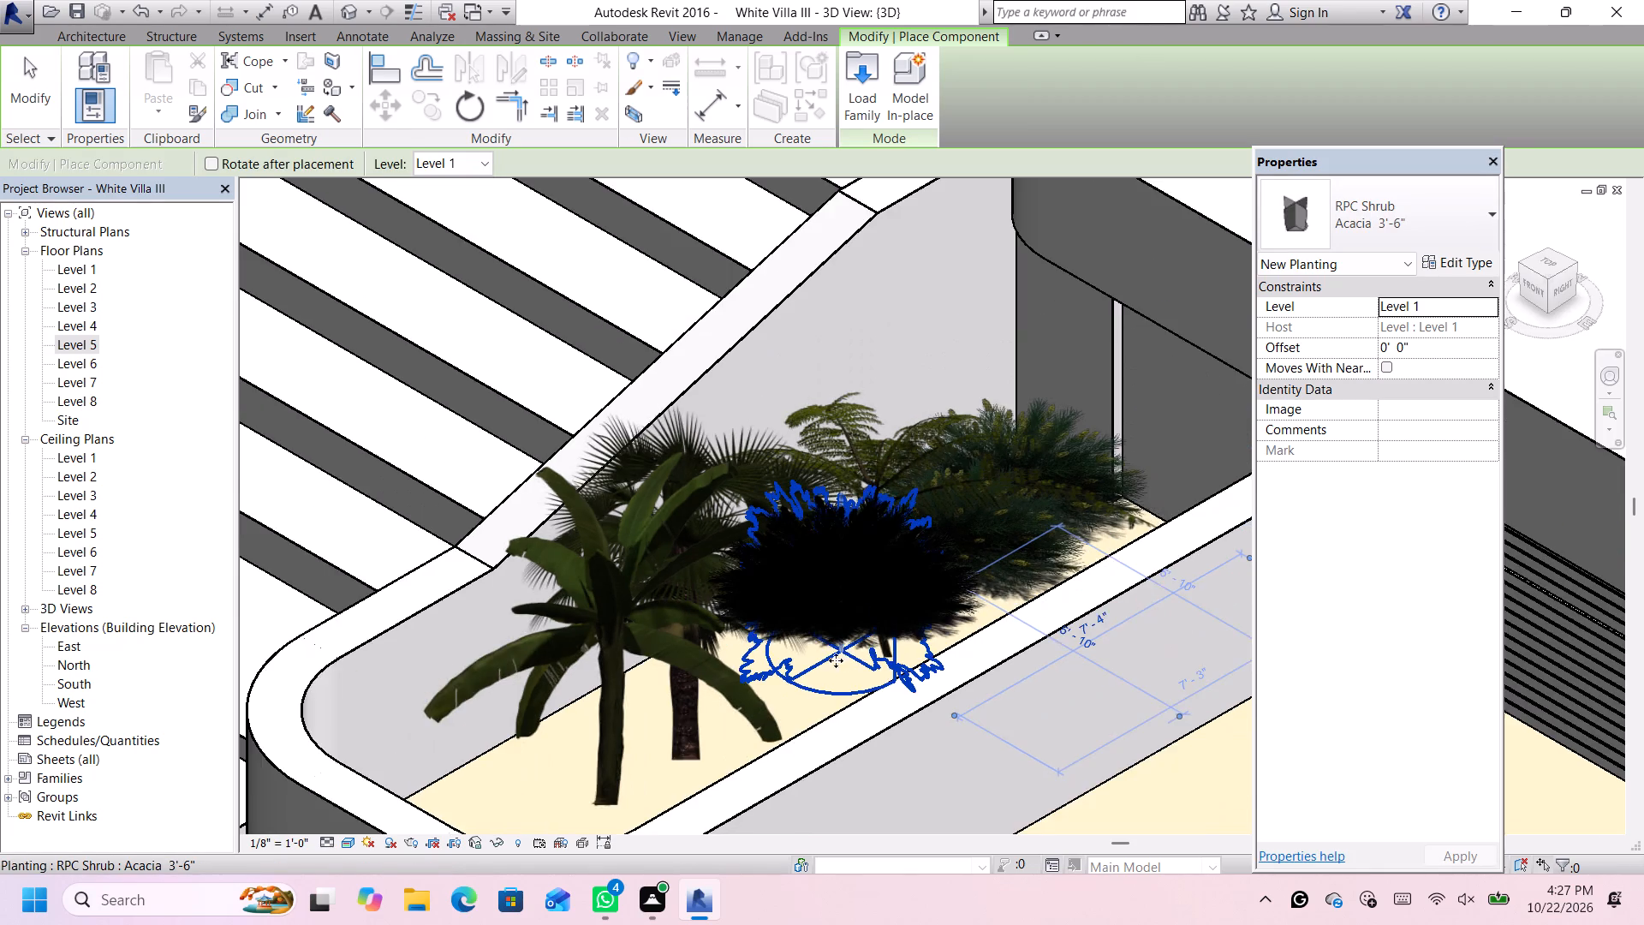
scroll(795, 705, "up", 3)
left_click(795, 705)
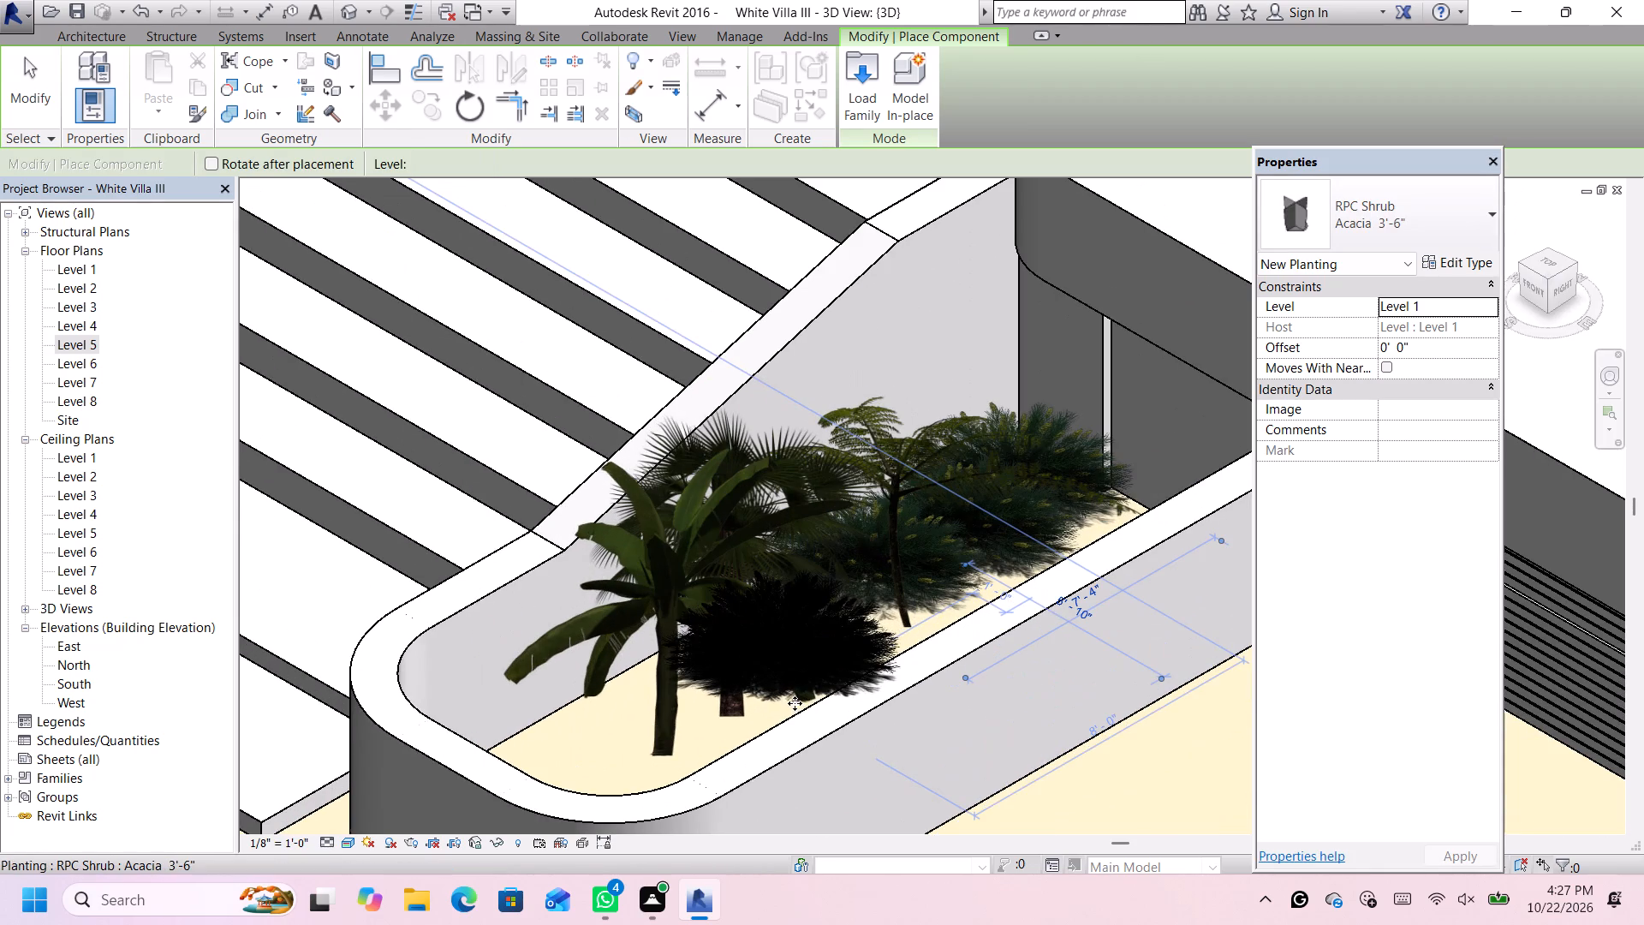
left_click(631, 739)
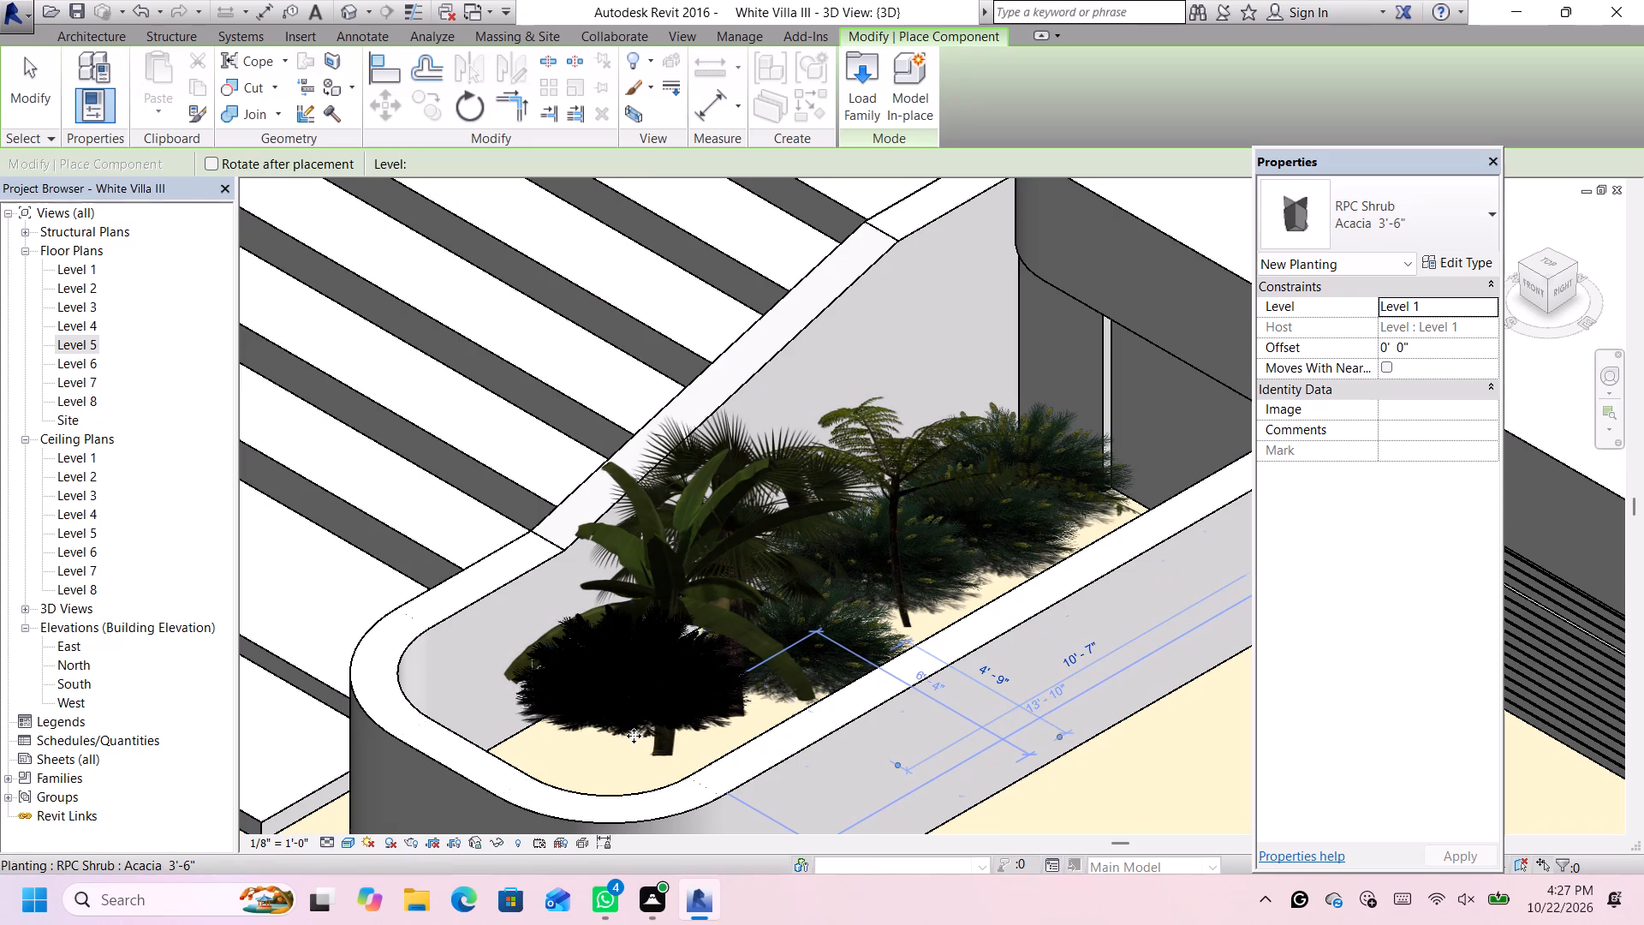
left_click(566, 785)
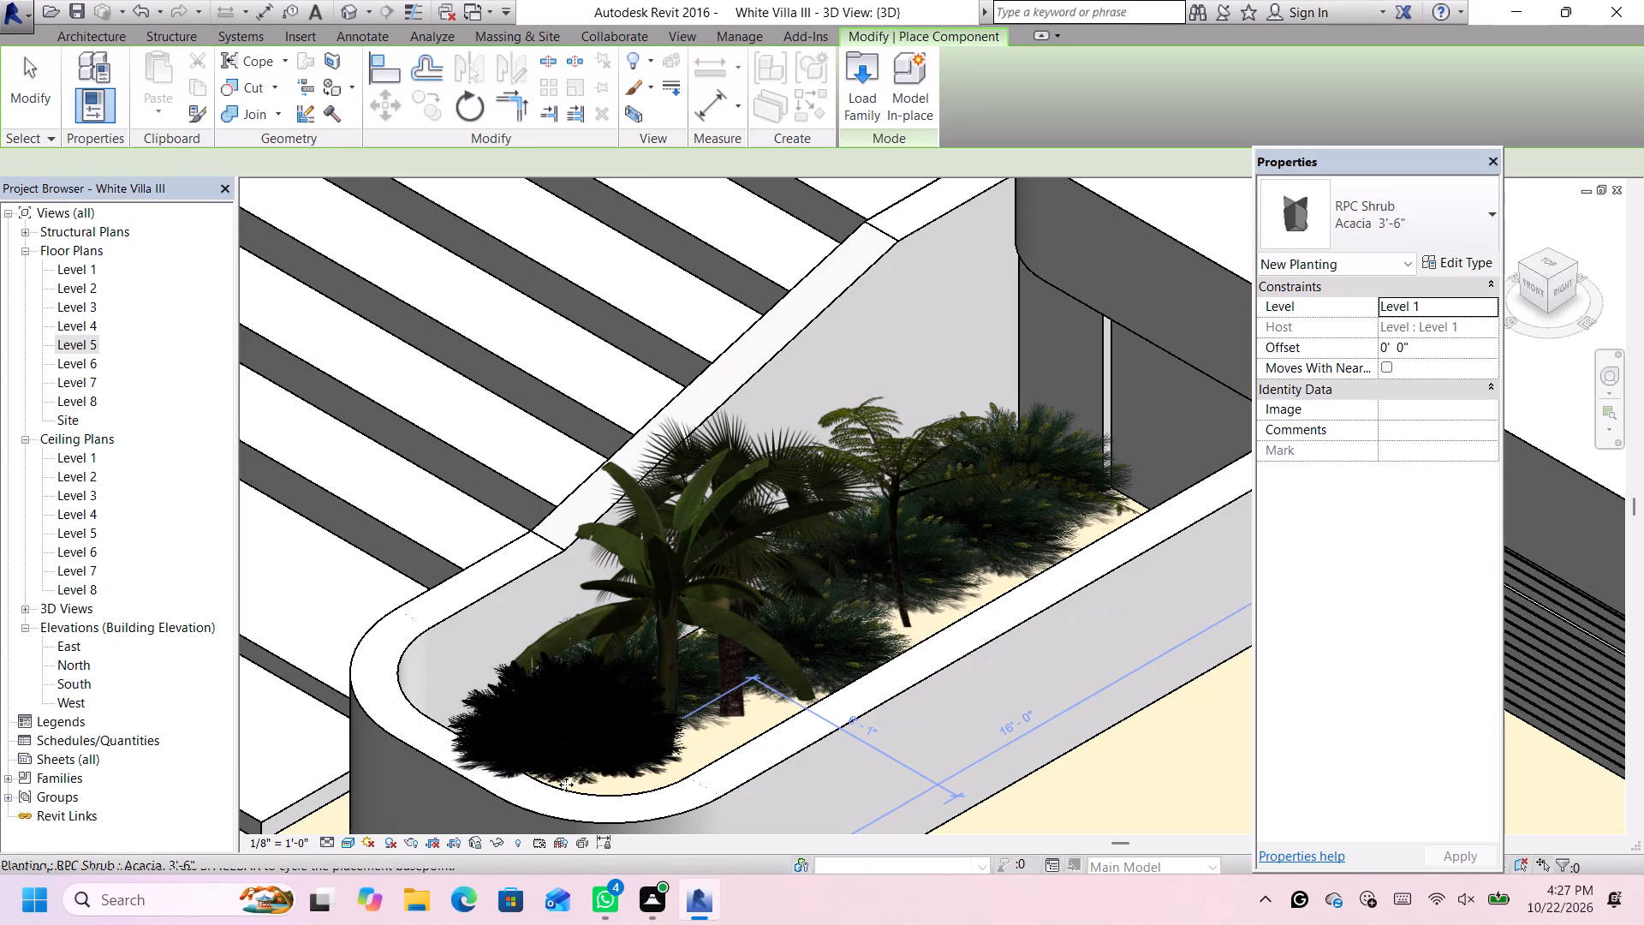
Add a second row of Acacia 3'-6" shrubs along the curved planter's outer wall, from the rounded end back to the inner end.
left_click(637, 809)
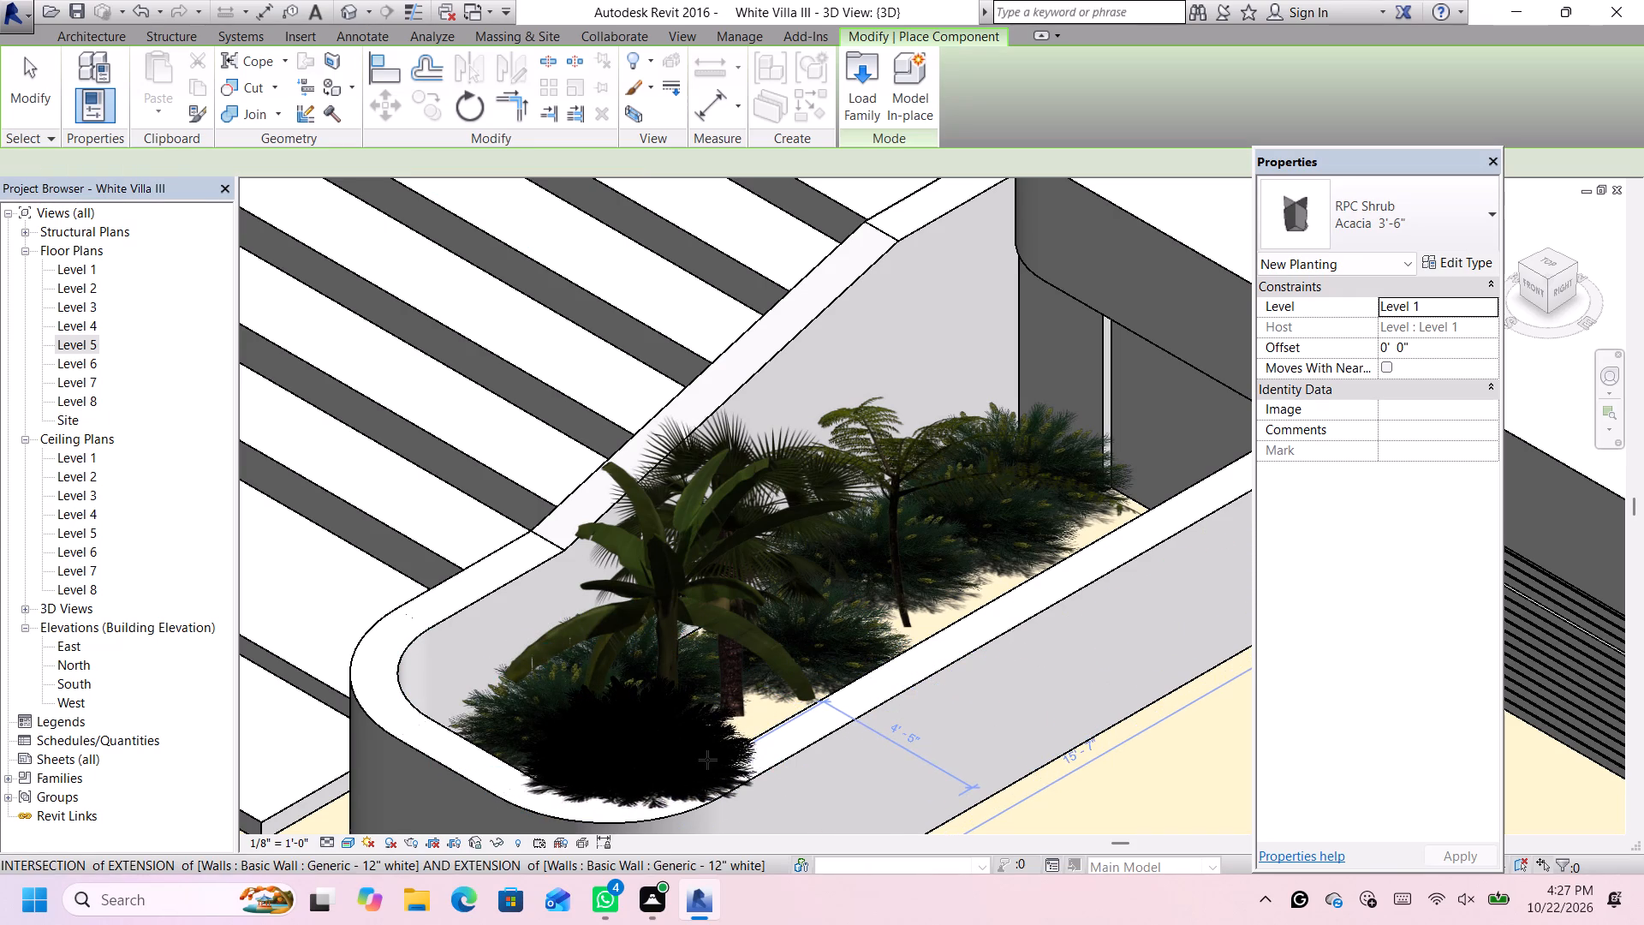
left_click(740, 727)
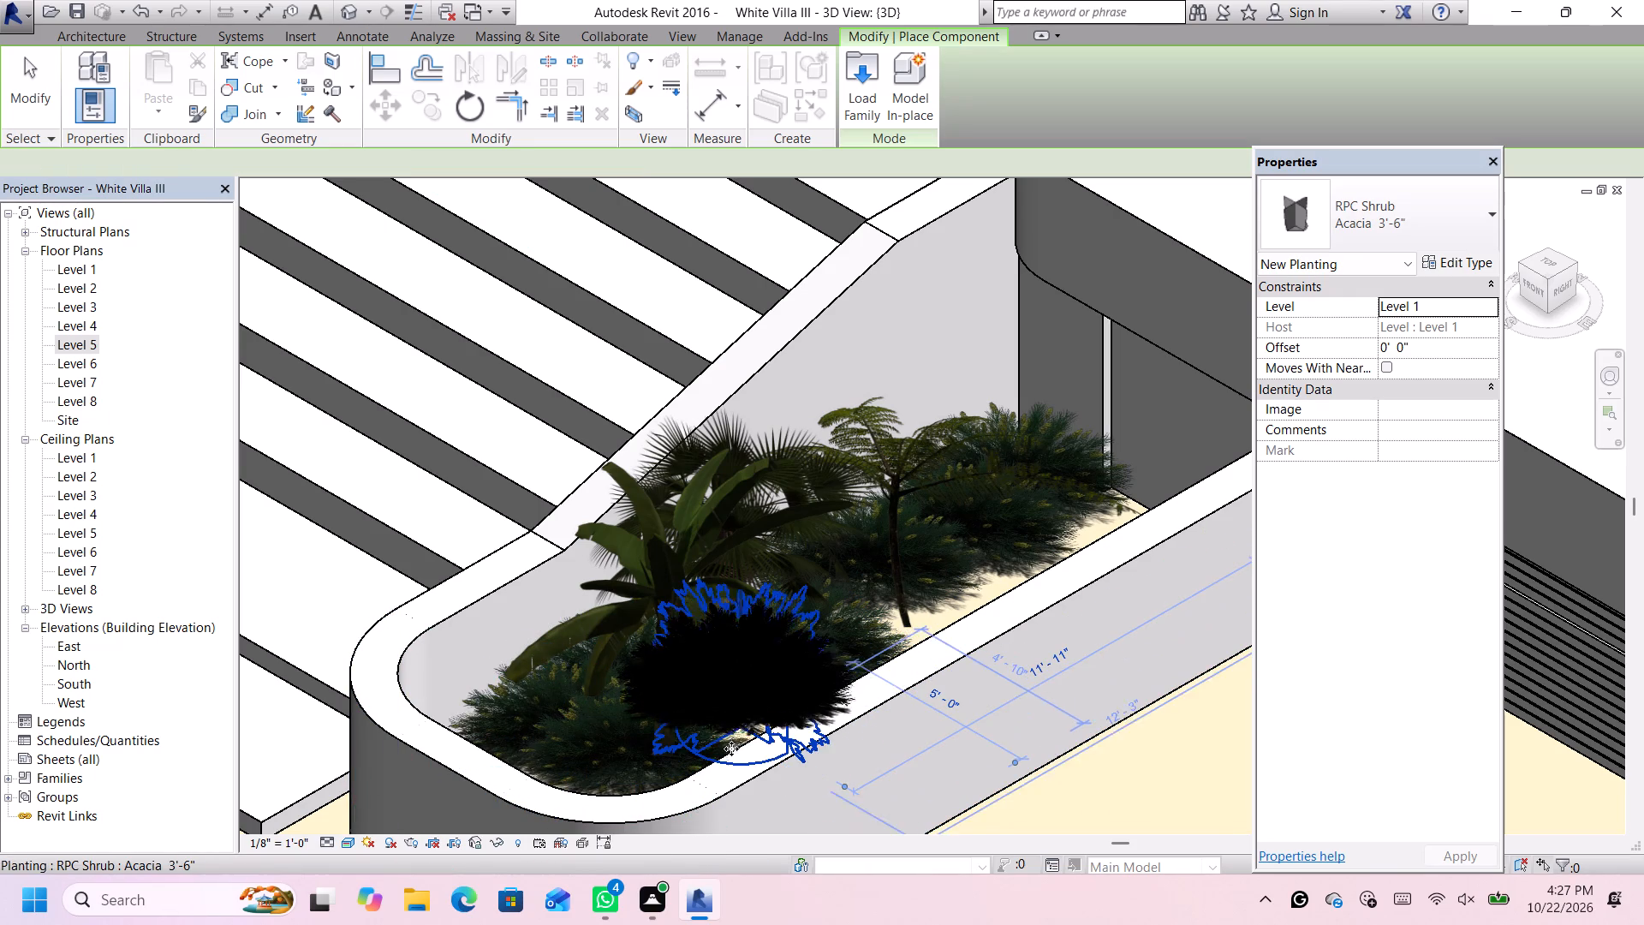
left_click(726, 759)
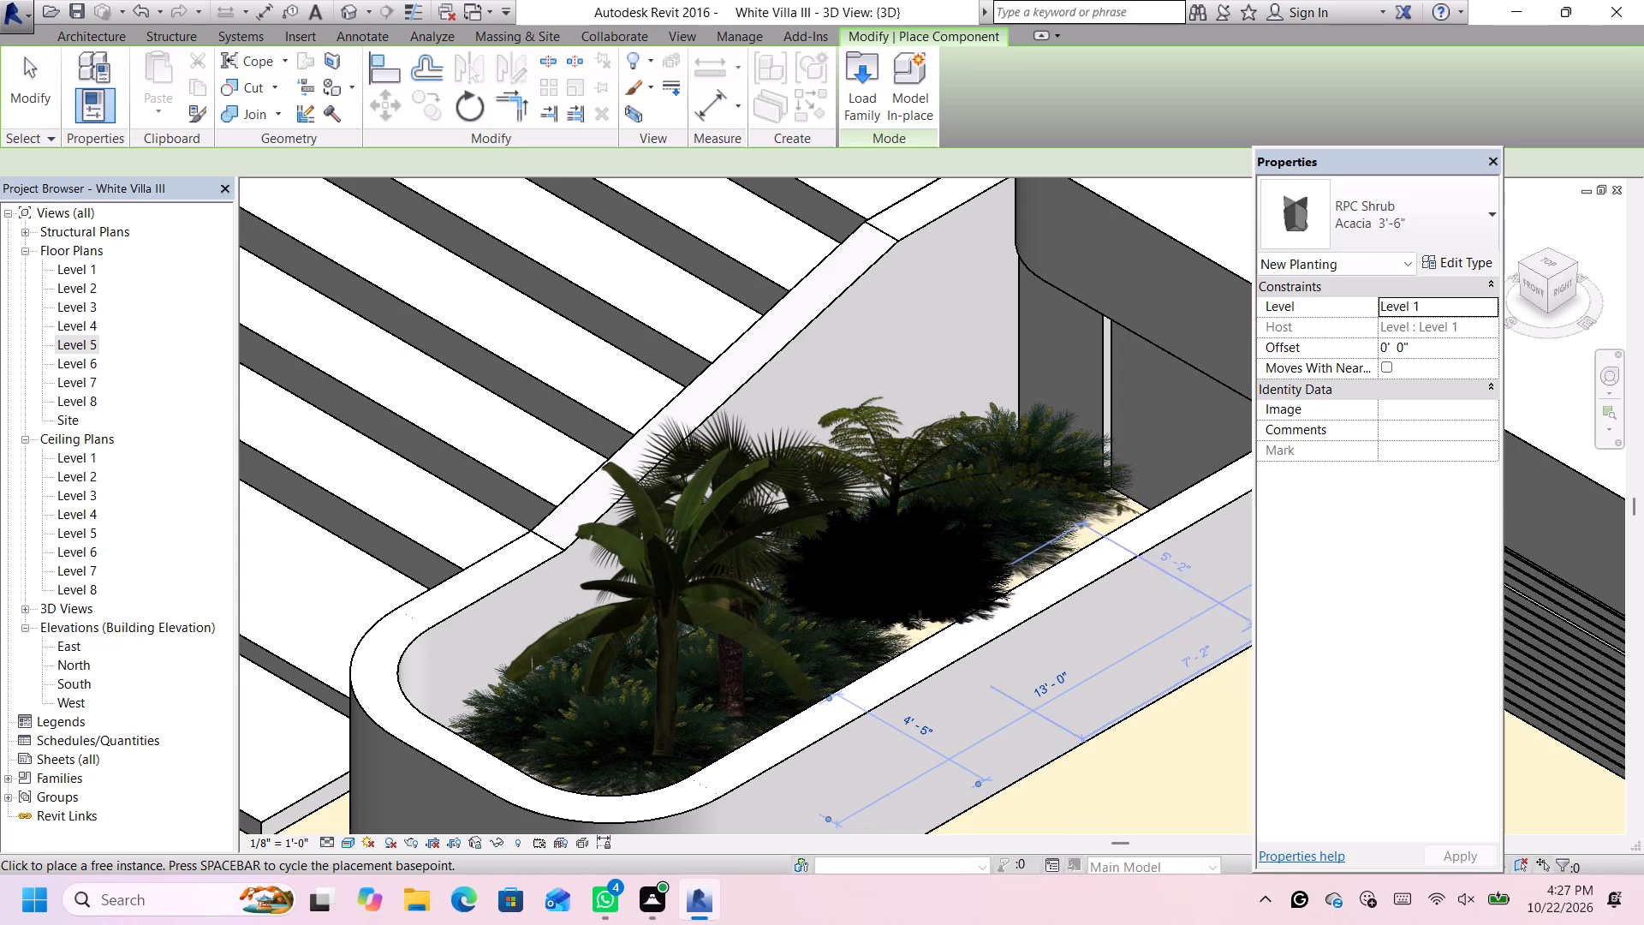
left_click(919, 660)
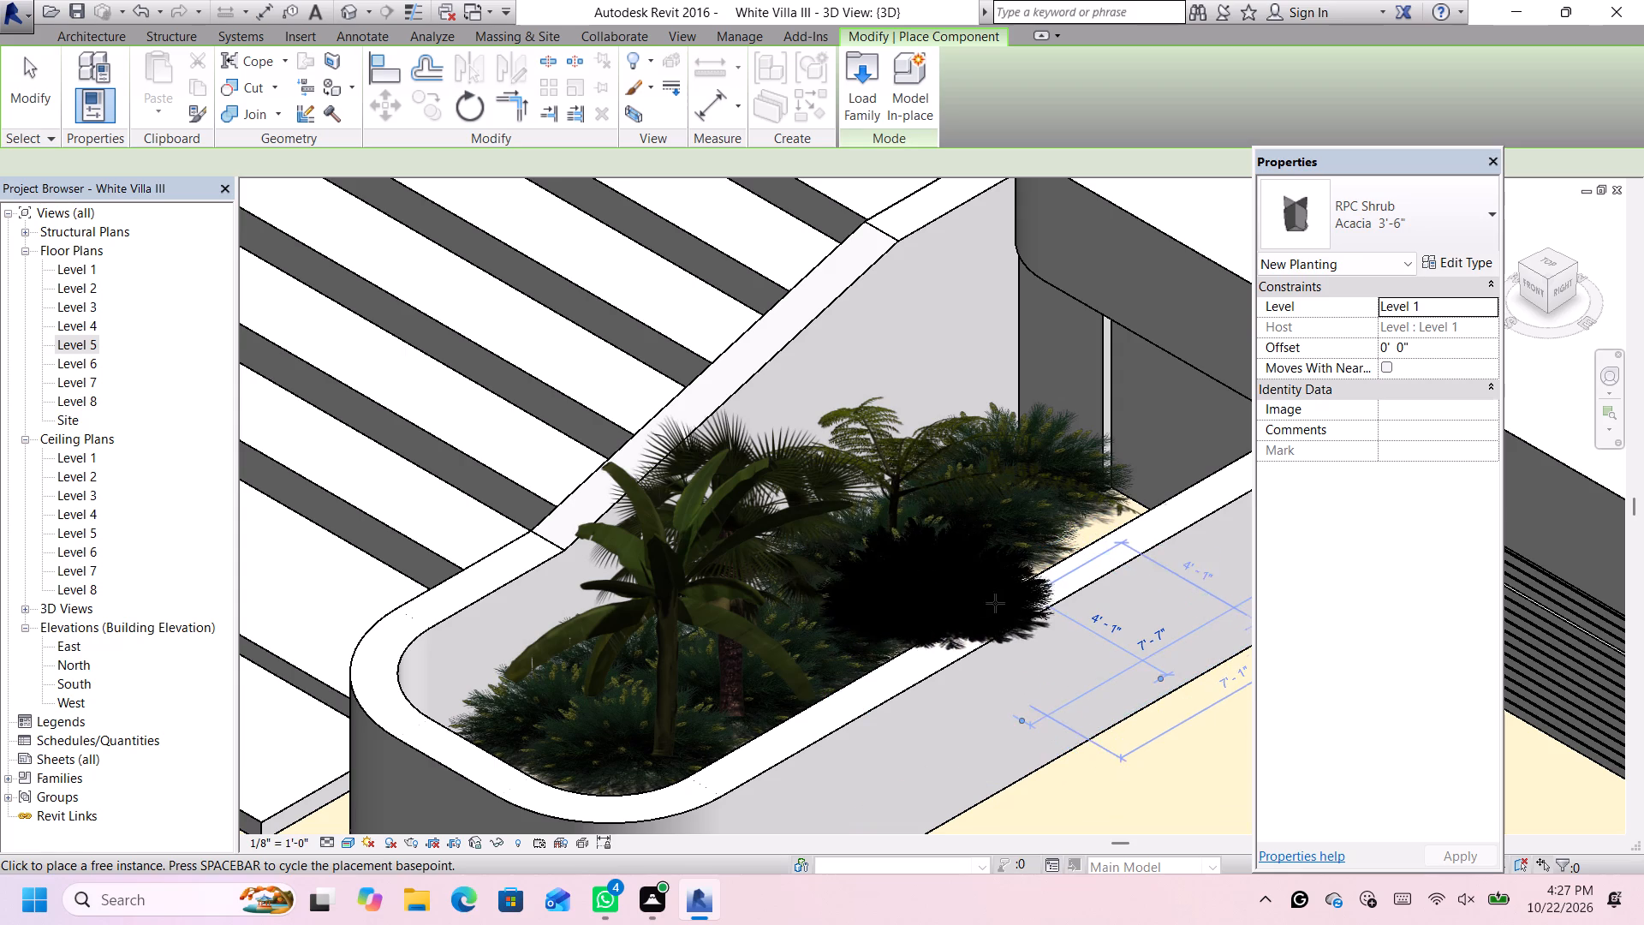
left_click(1018, 591)
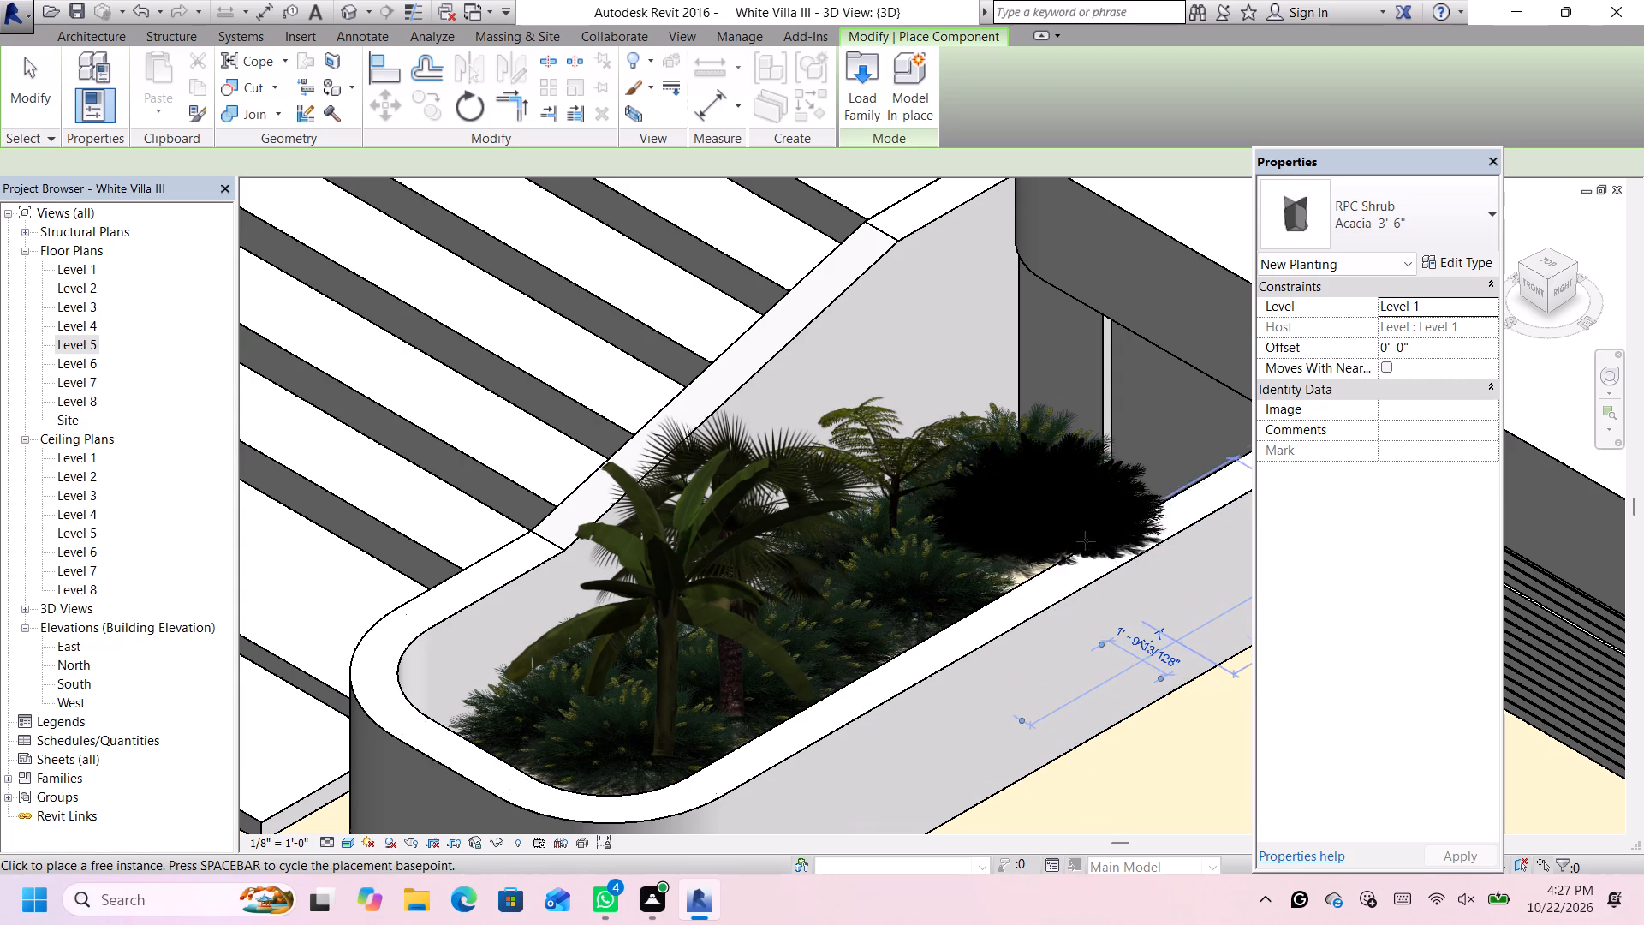
left_click(1086, 540)
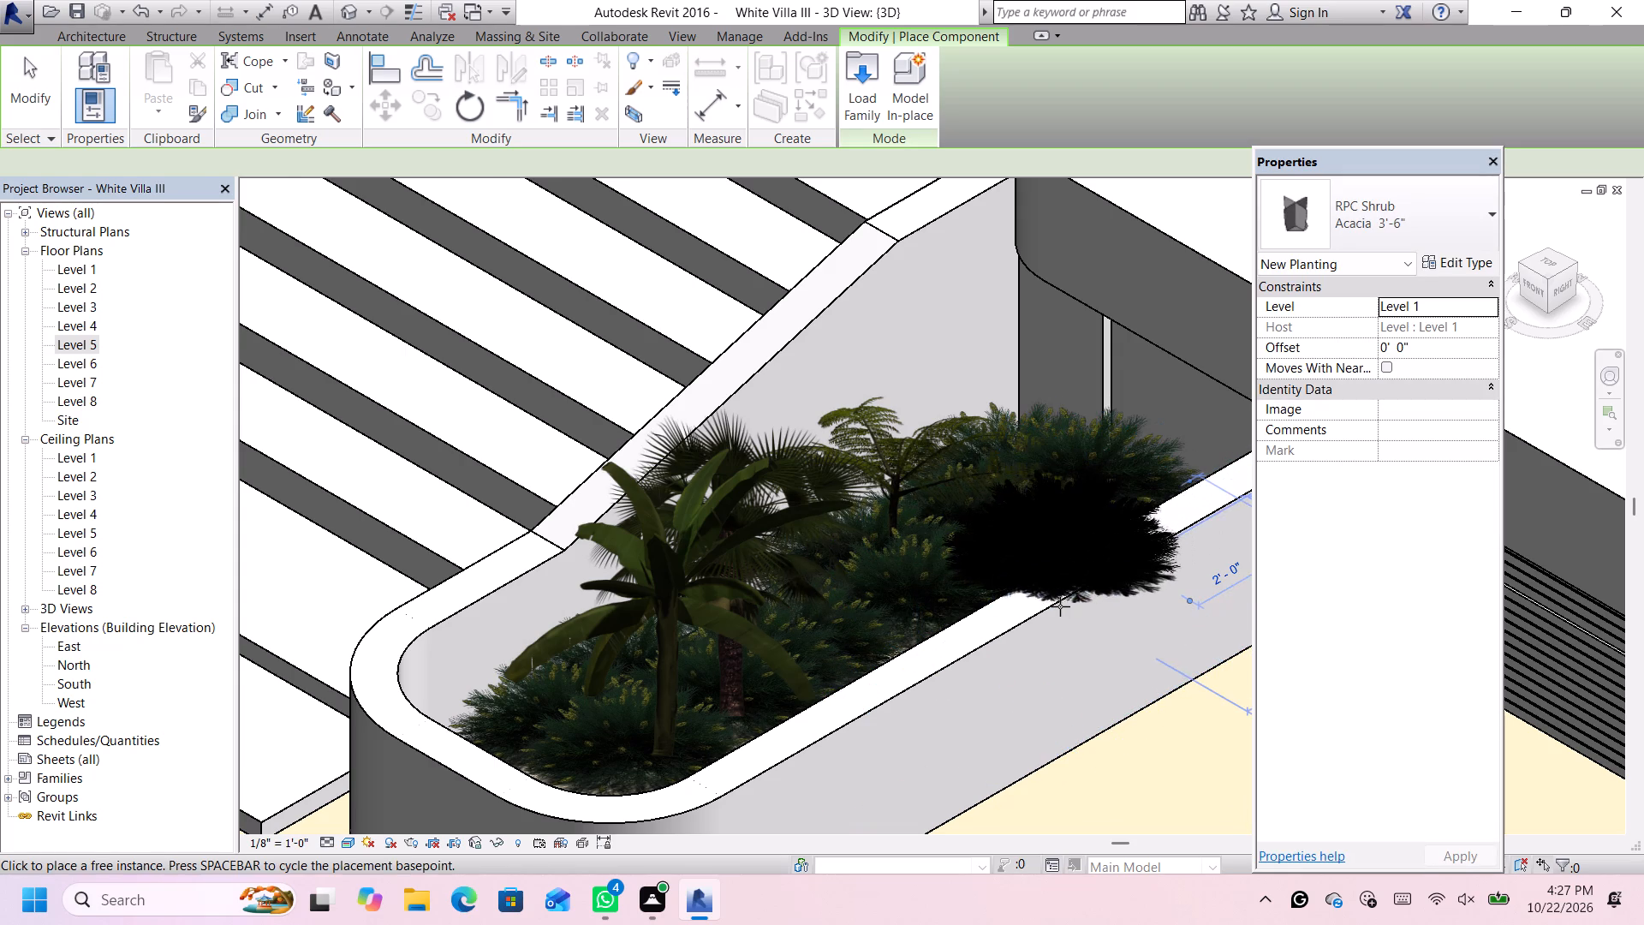
left_click(1060, 606)
Place four Acacia 3'-6" shrubs on Level 1 in the rounded, stair-side end of the palm planter across the stairs, dismissing the interrupting notification.
scroll(1063, 610, "down", 2)
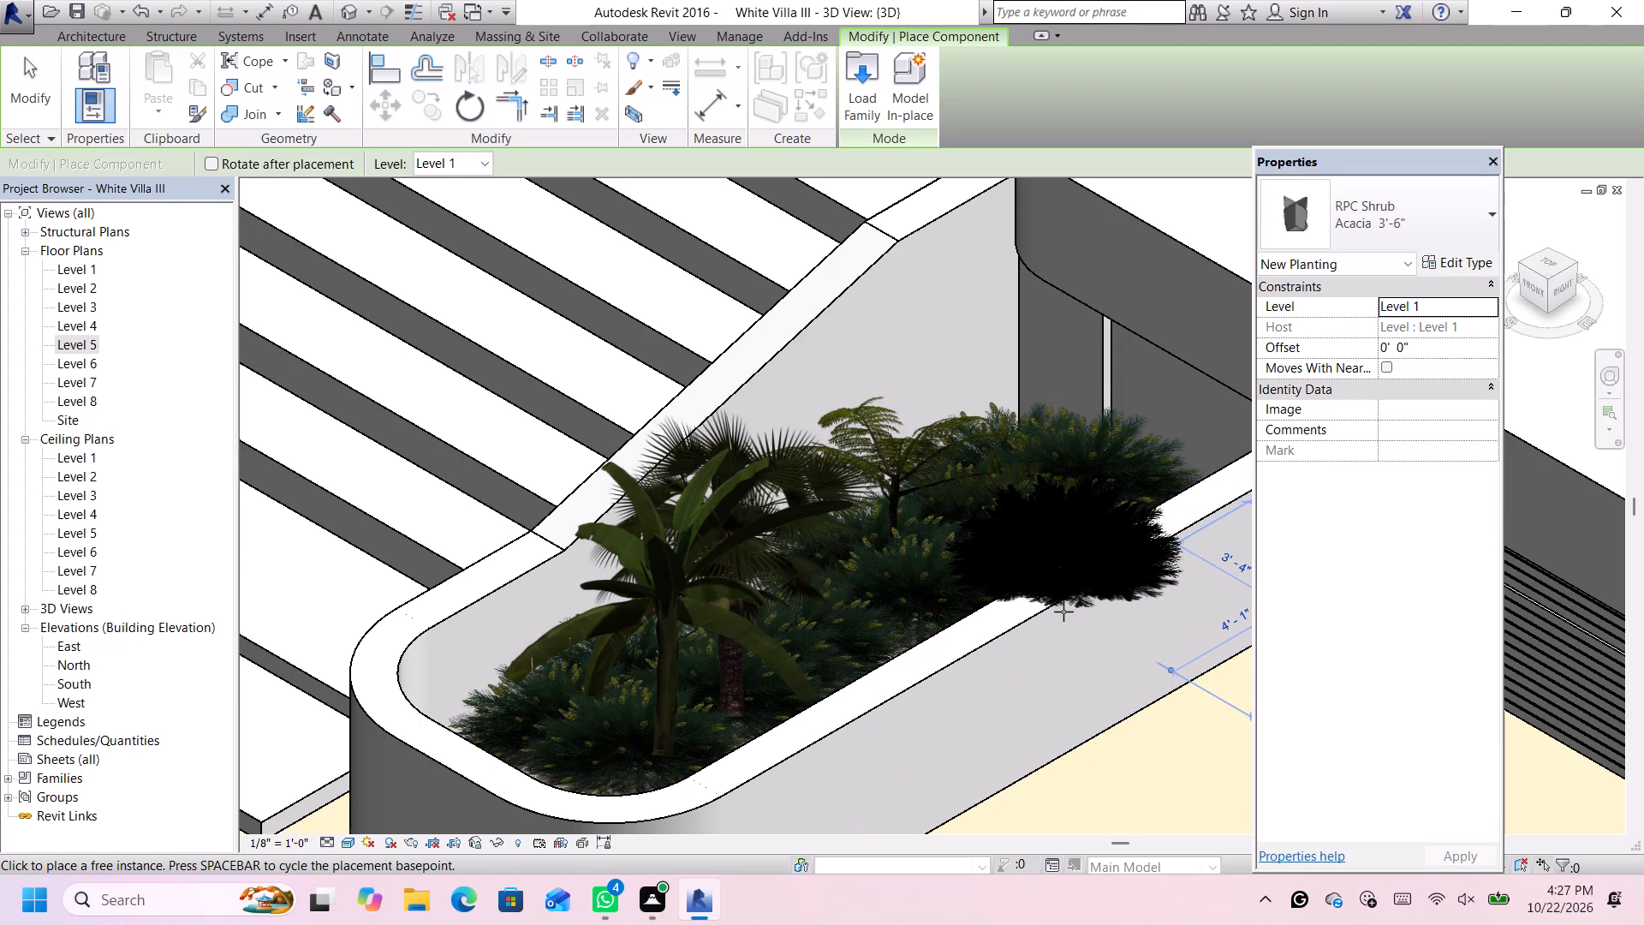
scroll(1063, 612, "down", 4)
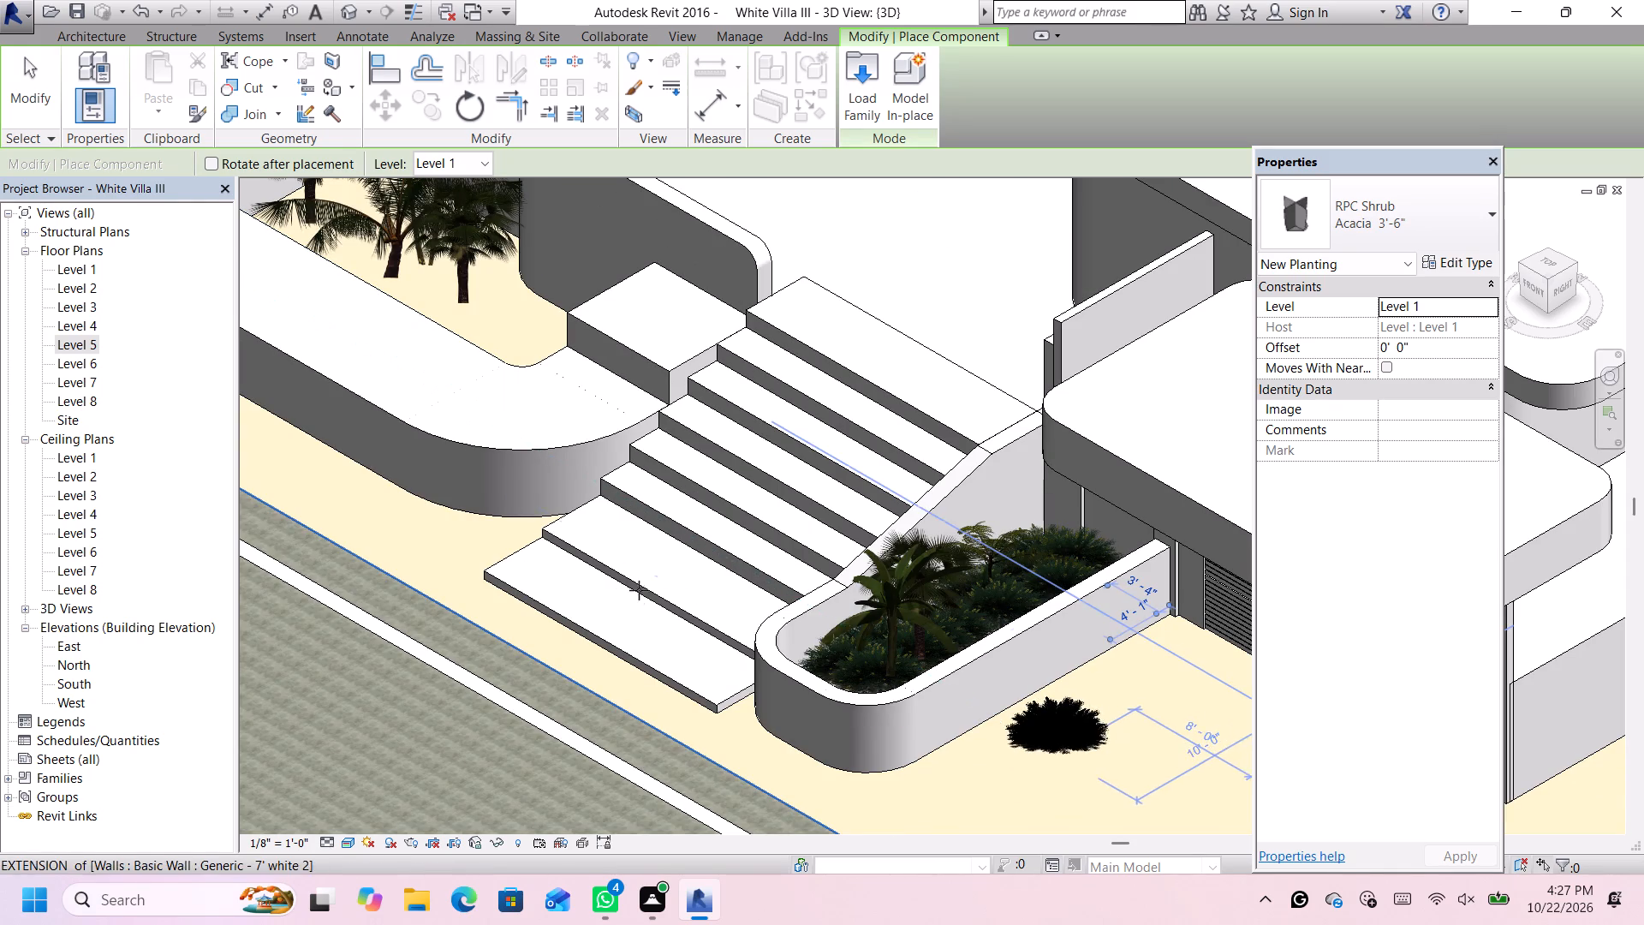
scroll(462, 448, "down", 8)
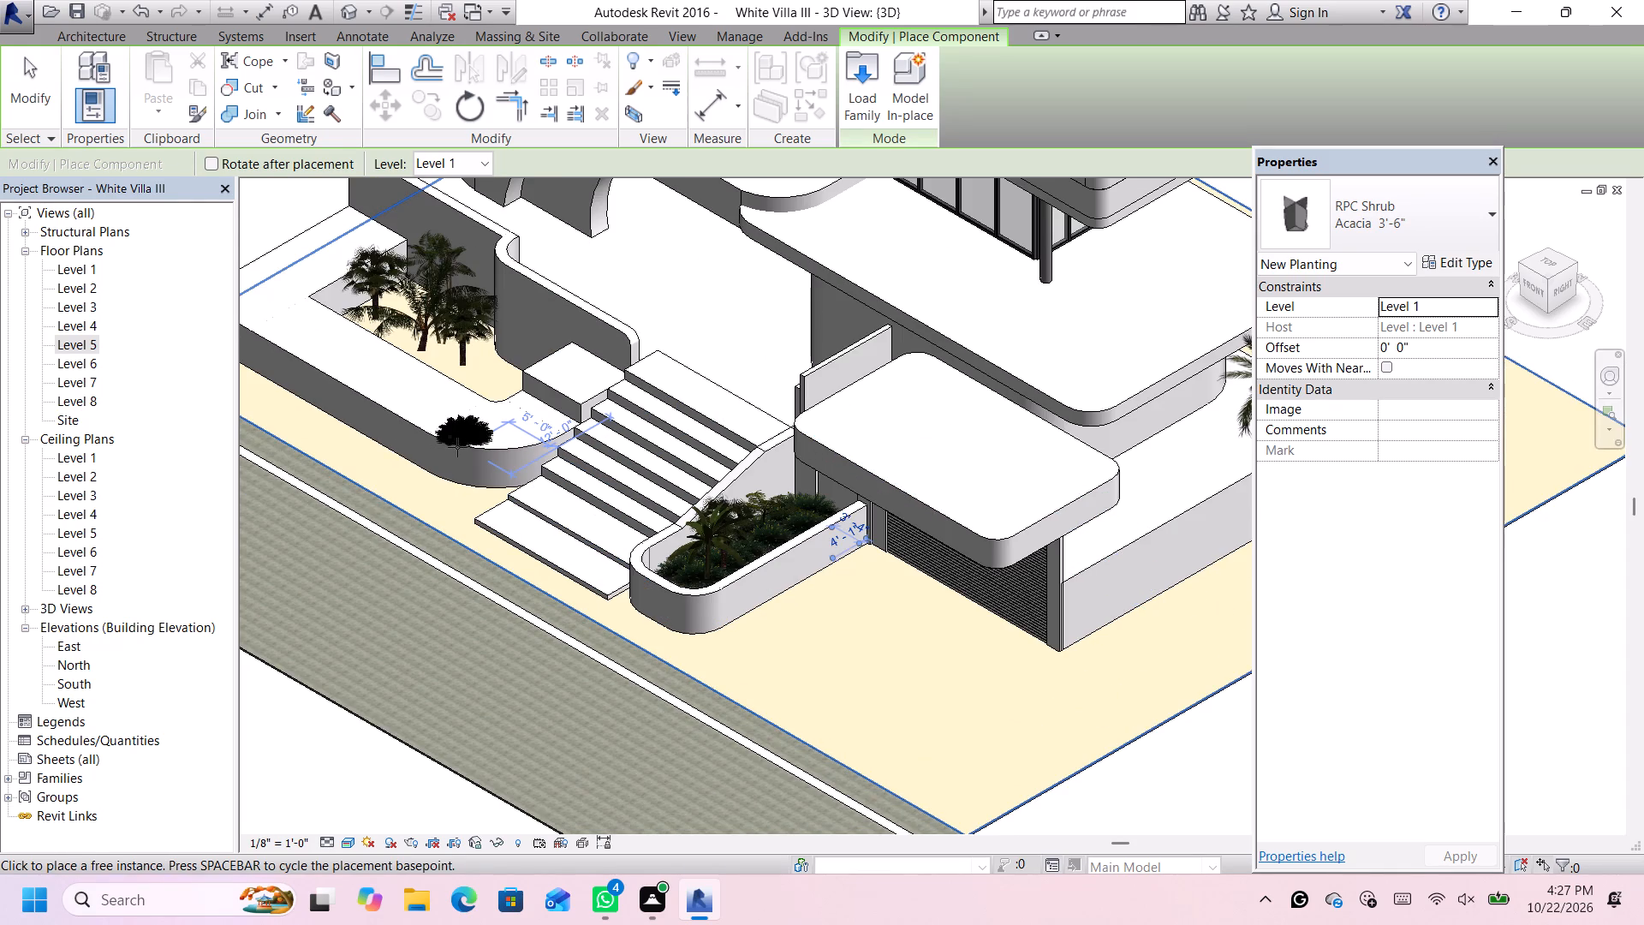
scroll(376, 332, "up", 11)
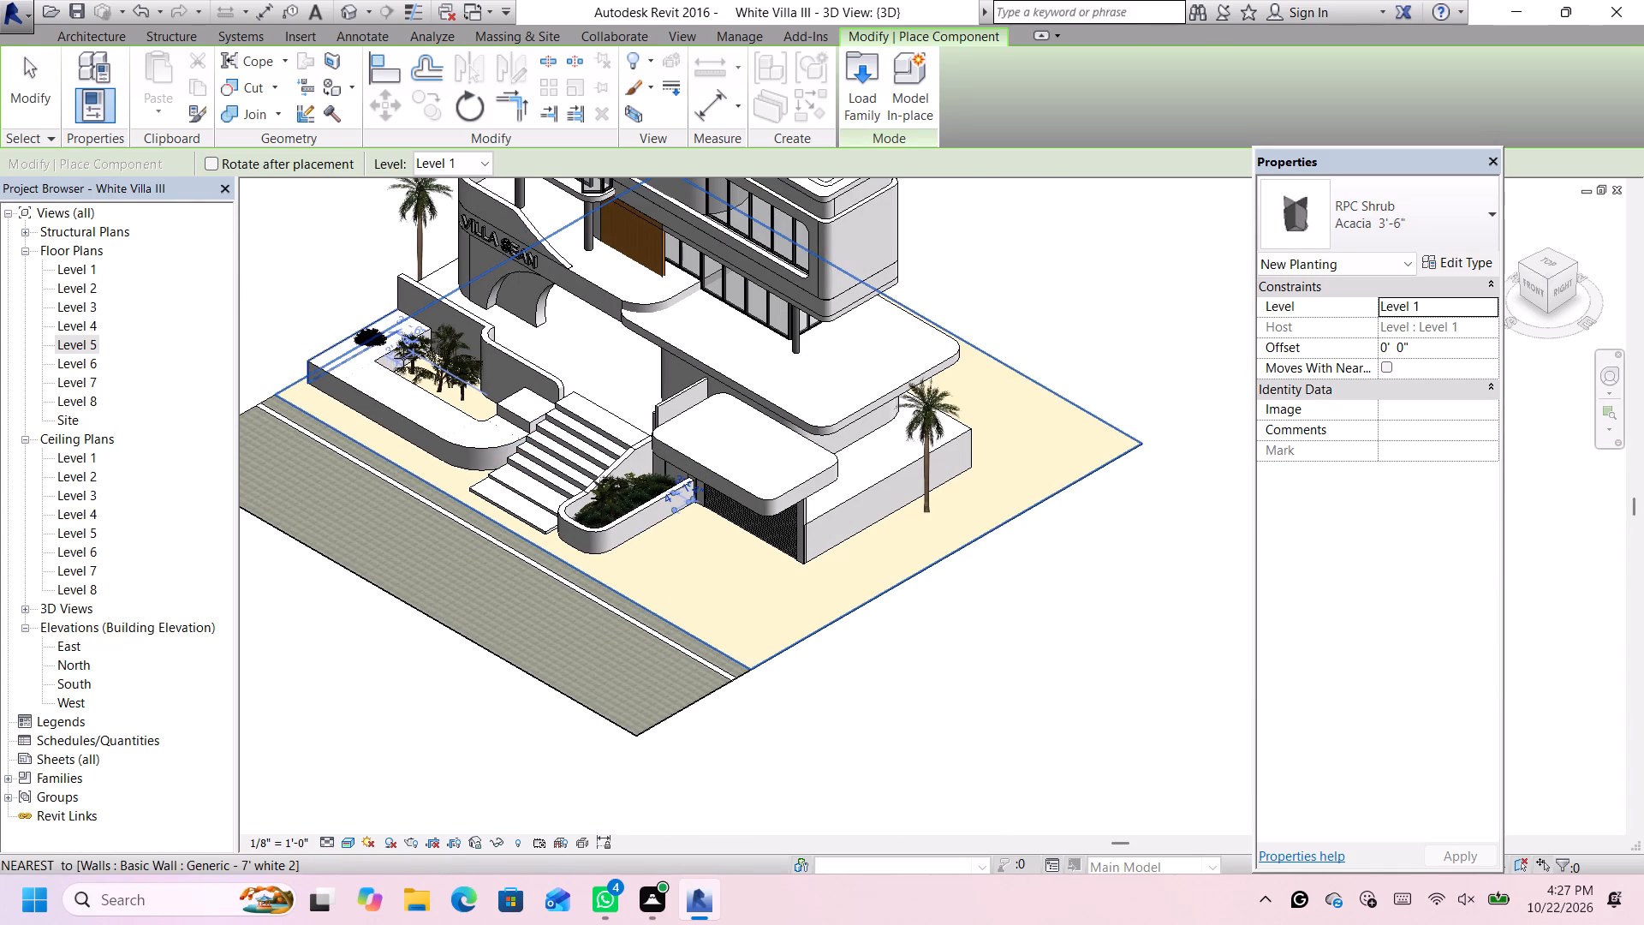
scroll(403, 358, "up", 5)
scroll(664, 472, "down", 7)
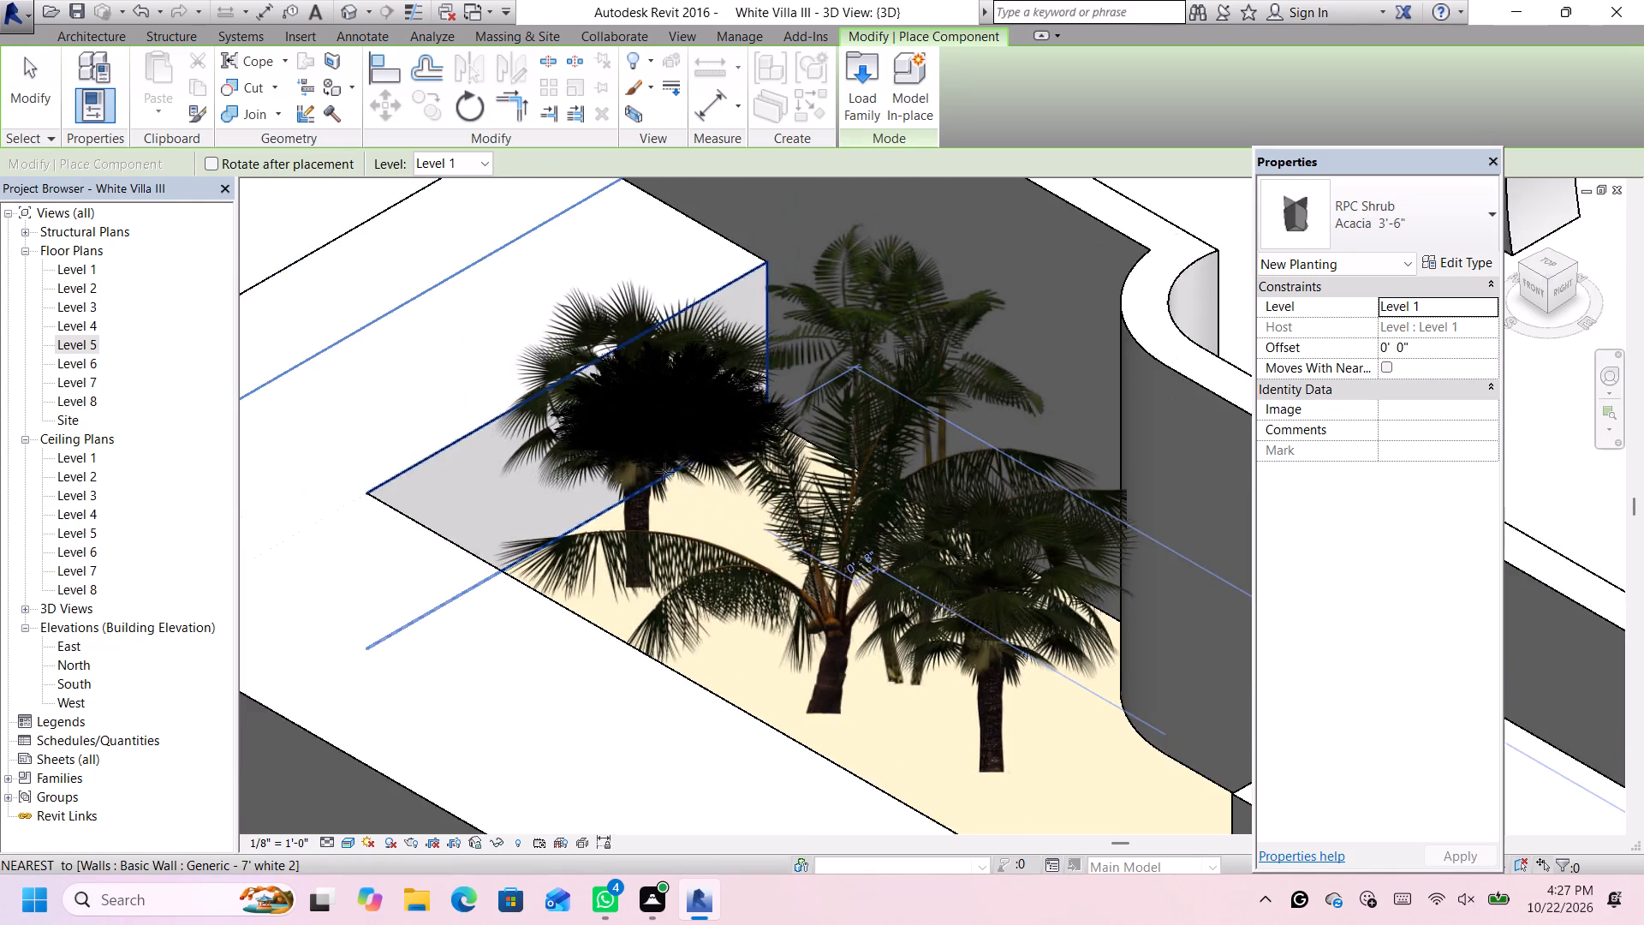
scroll(912, 659, "up", 1)
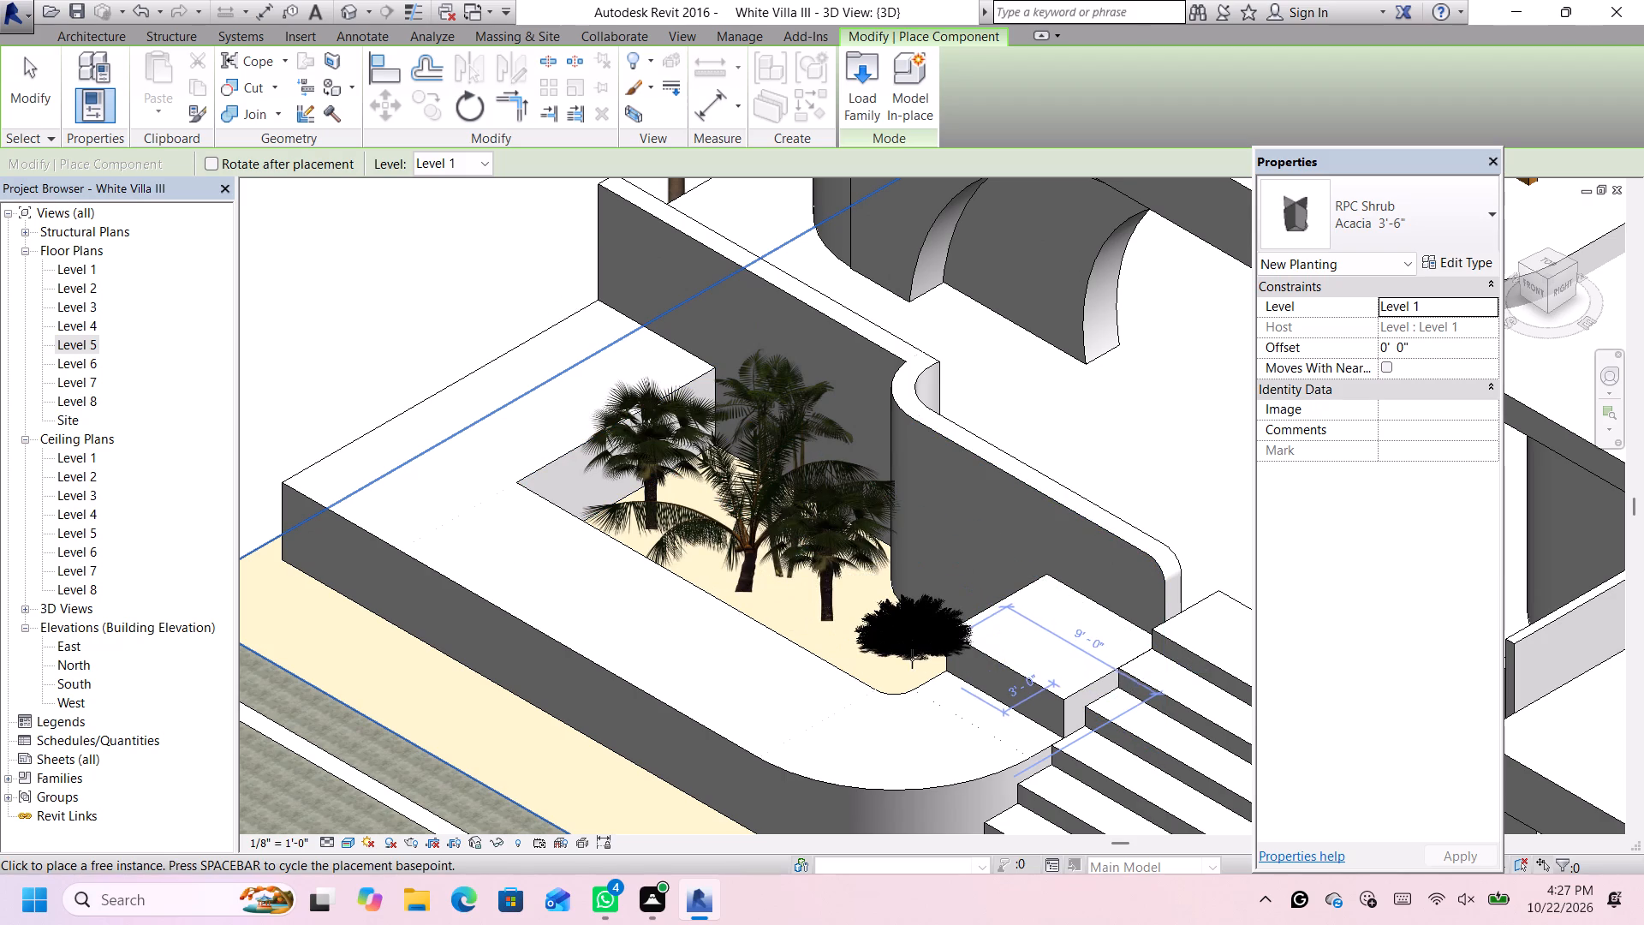
scroll(912, 659, "up", 2)
left_click(911, 654)
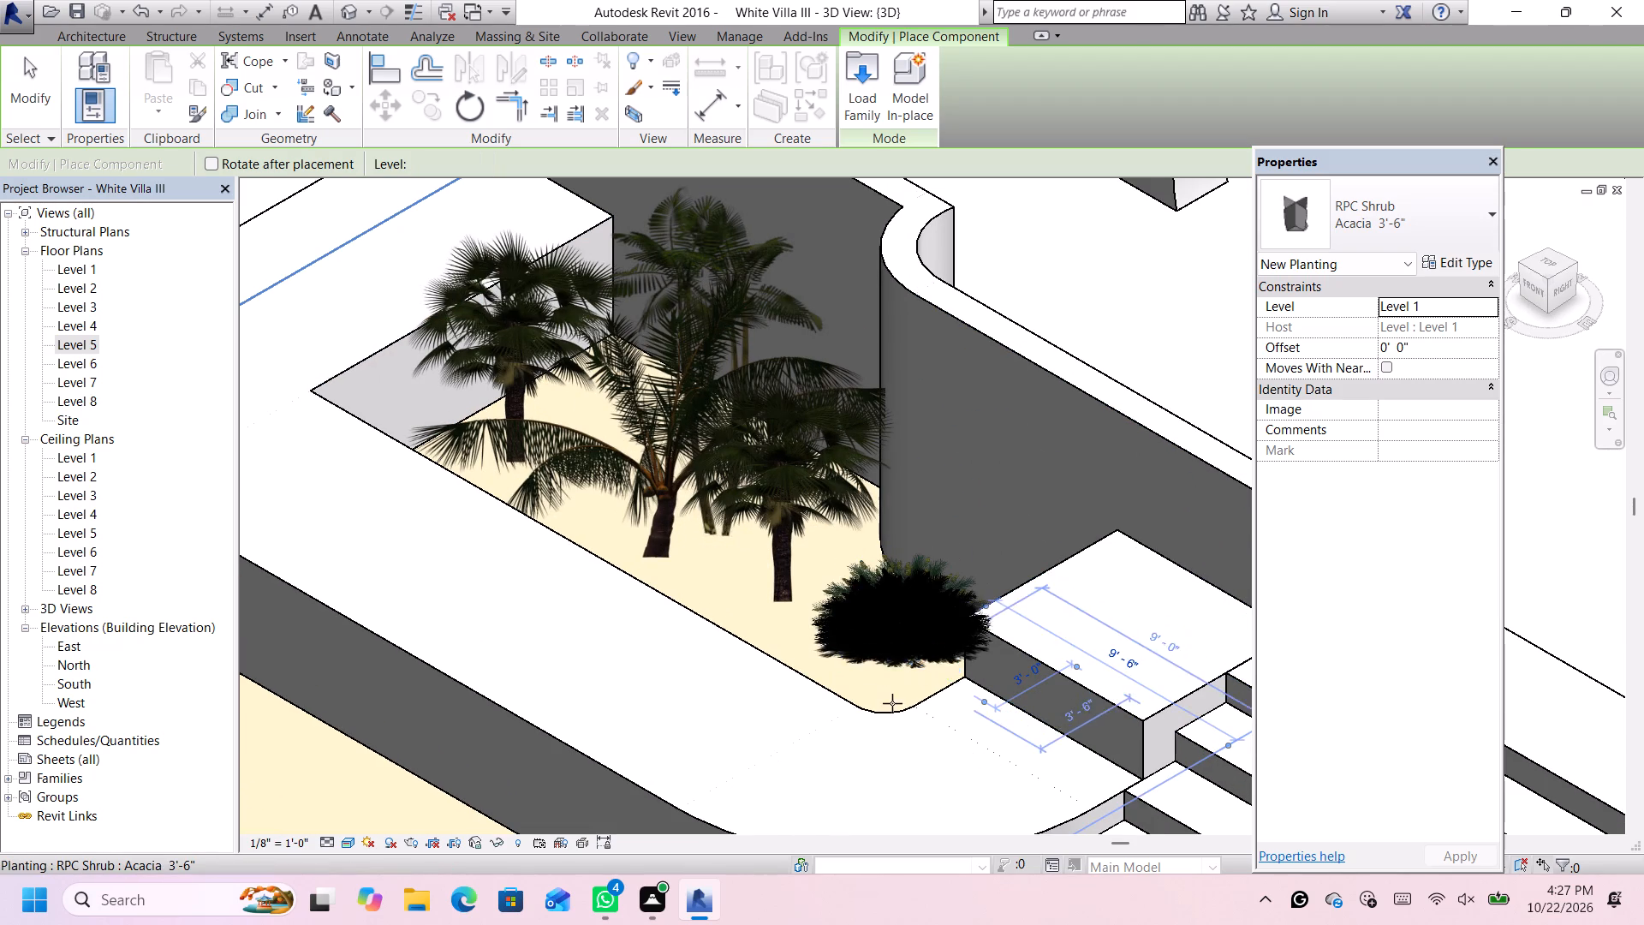
left_click(904, 688)
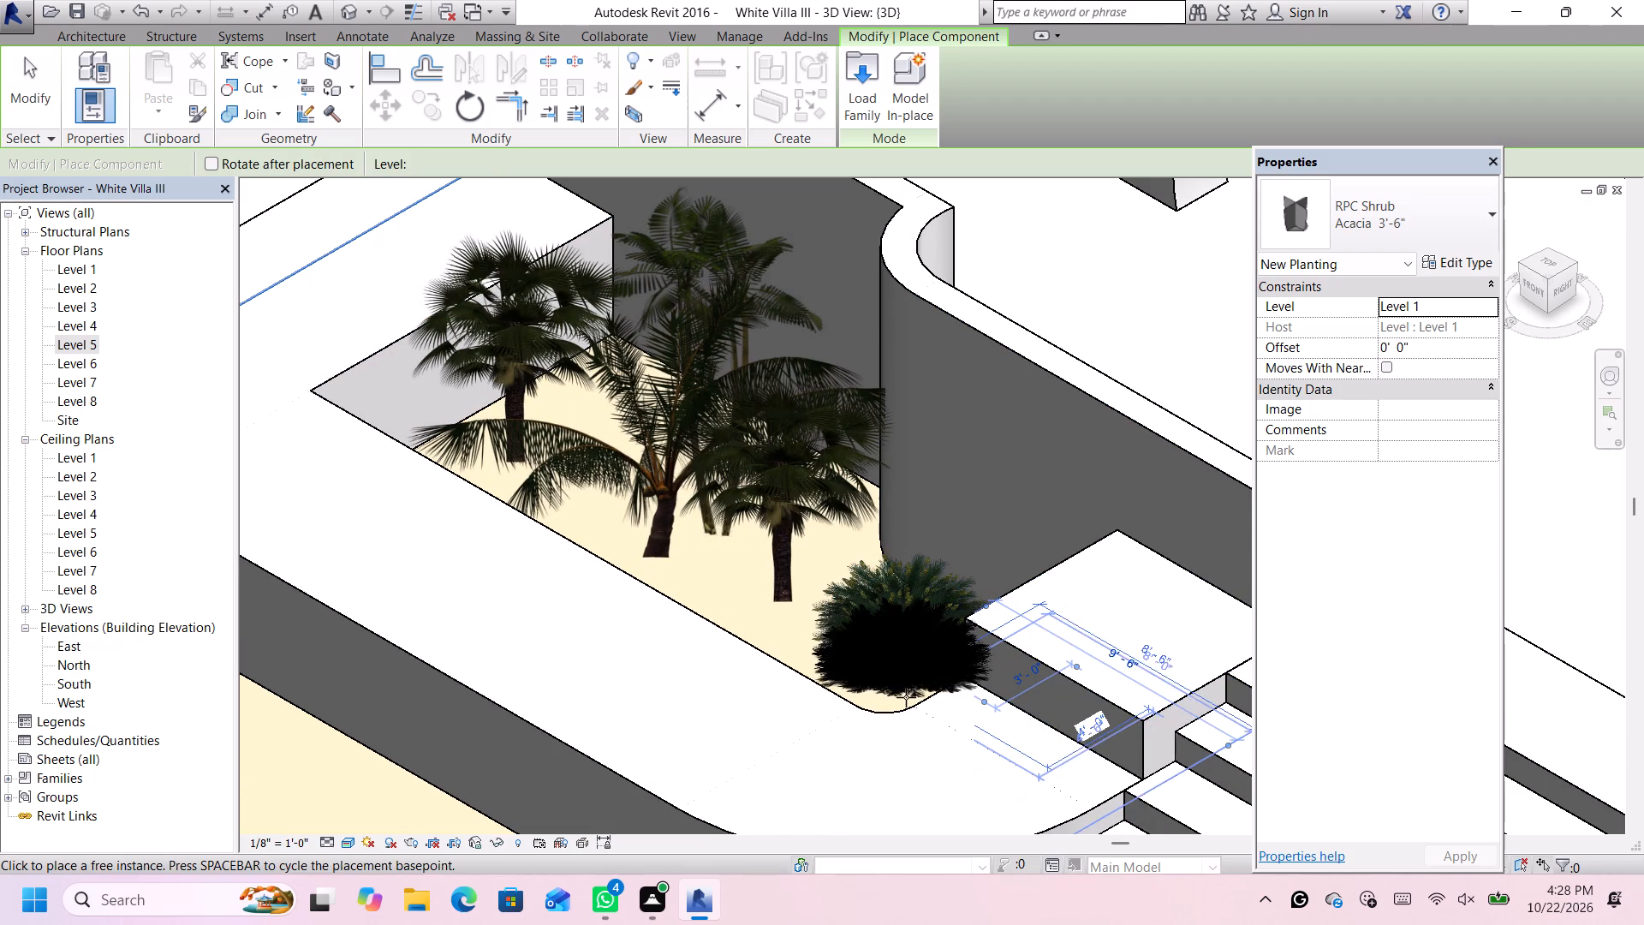
left_click(890, 724)
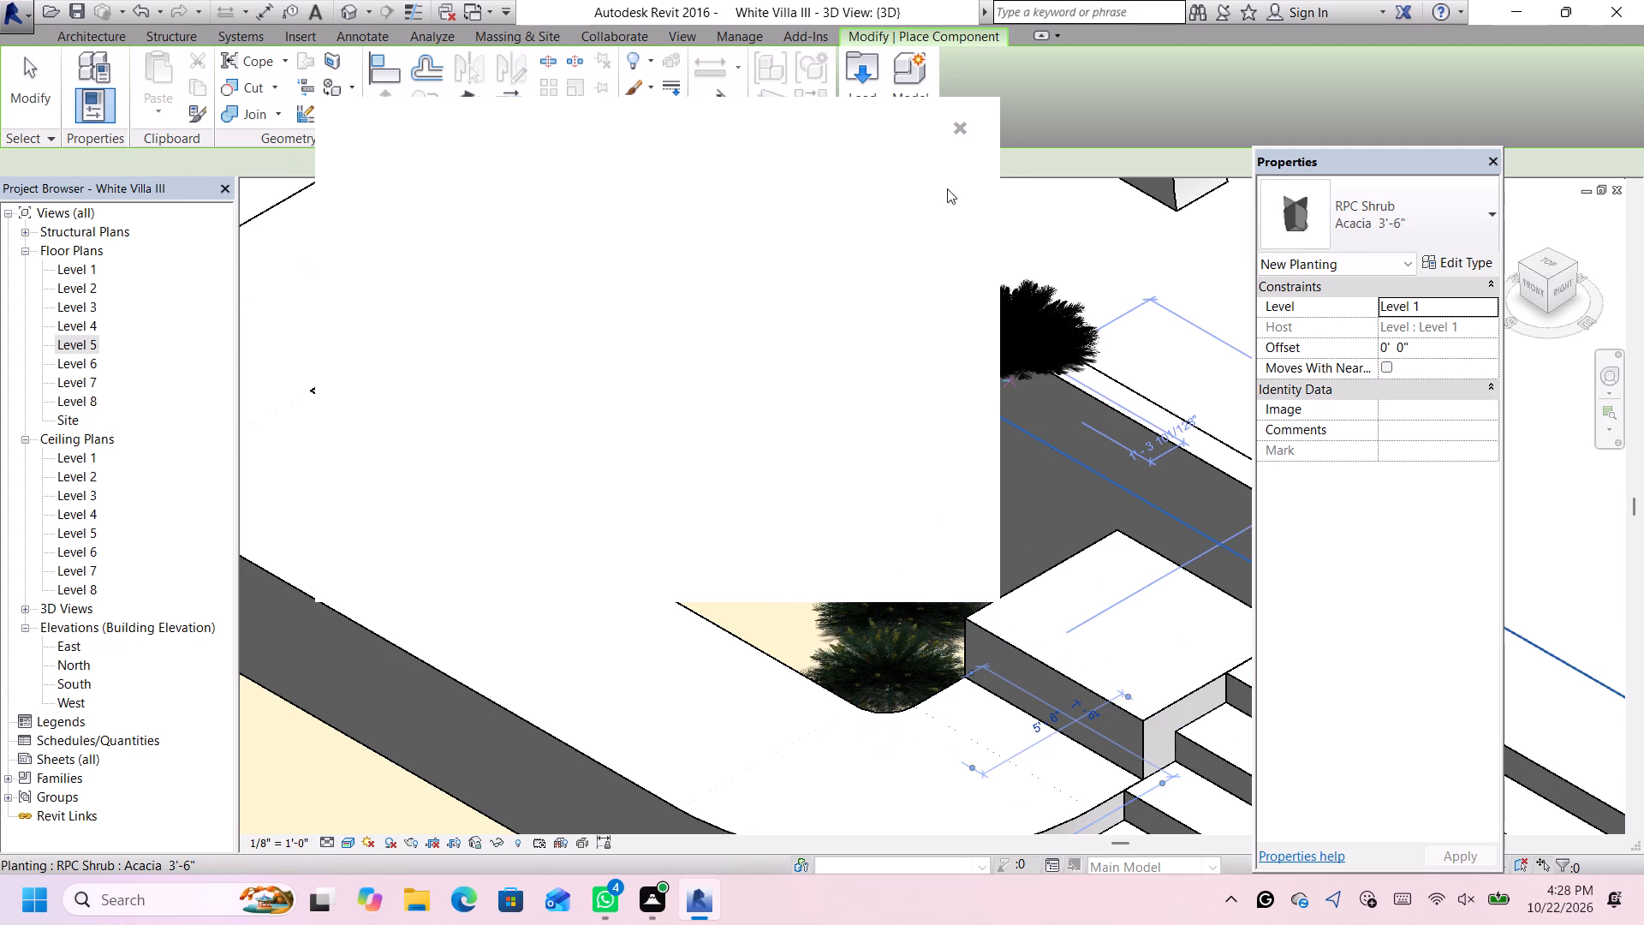
left_click(958, 129)
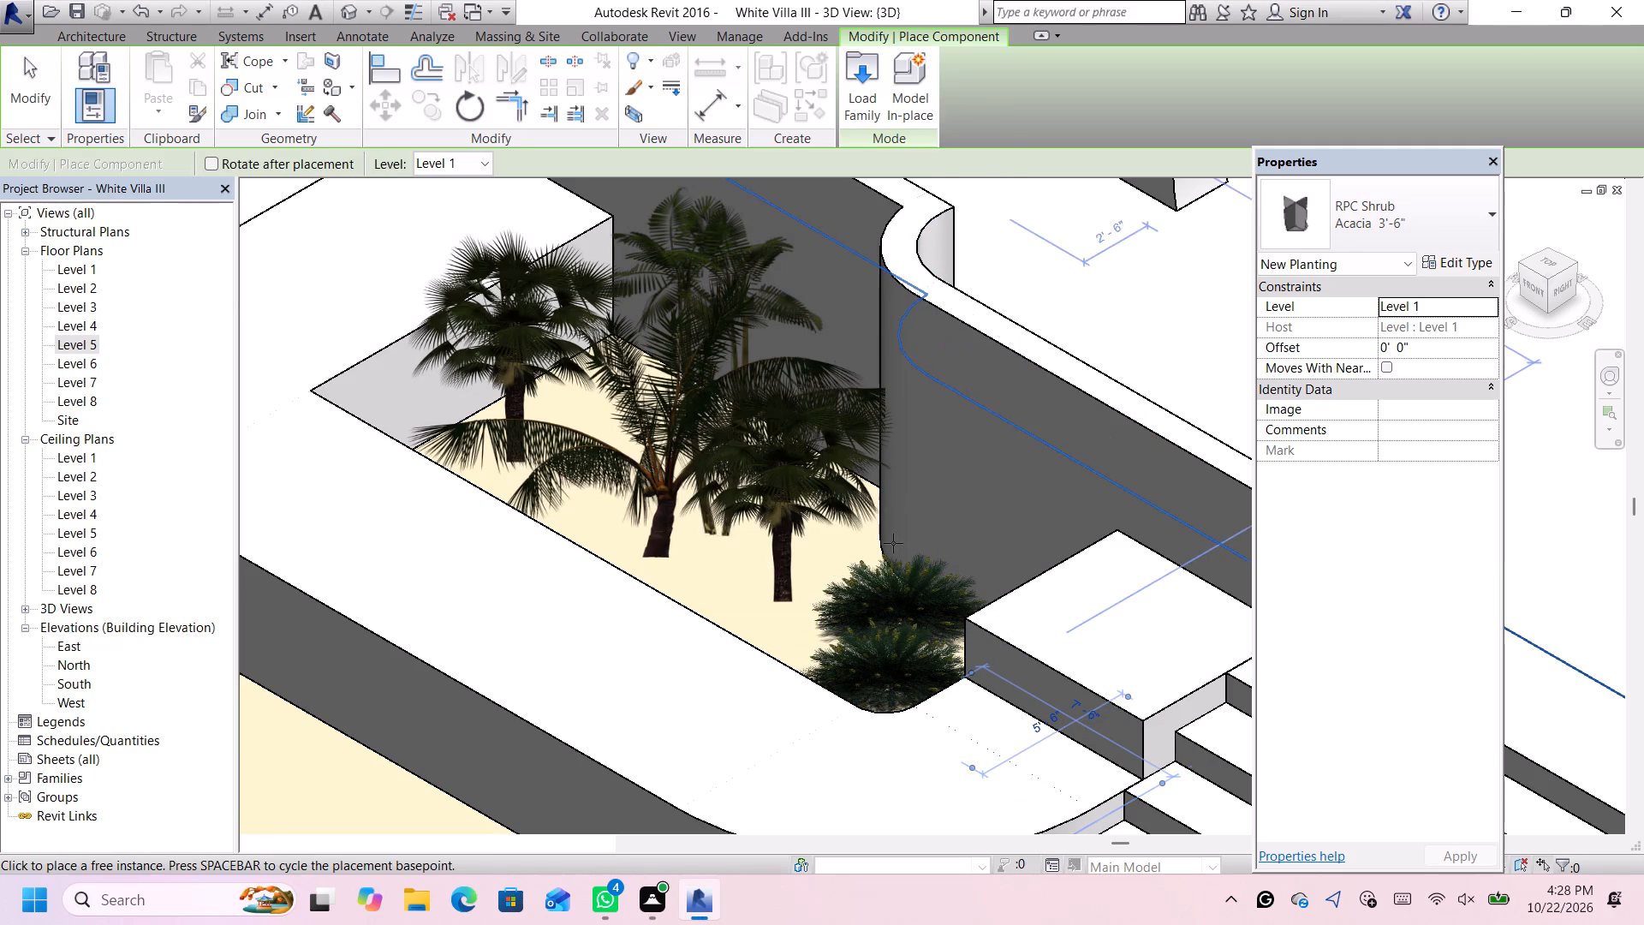
left_click(927, 662)
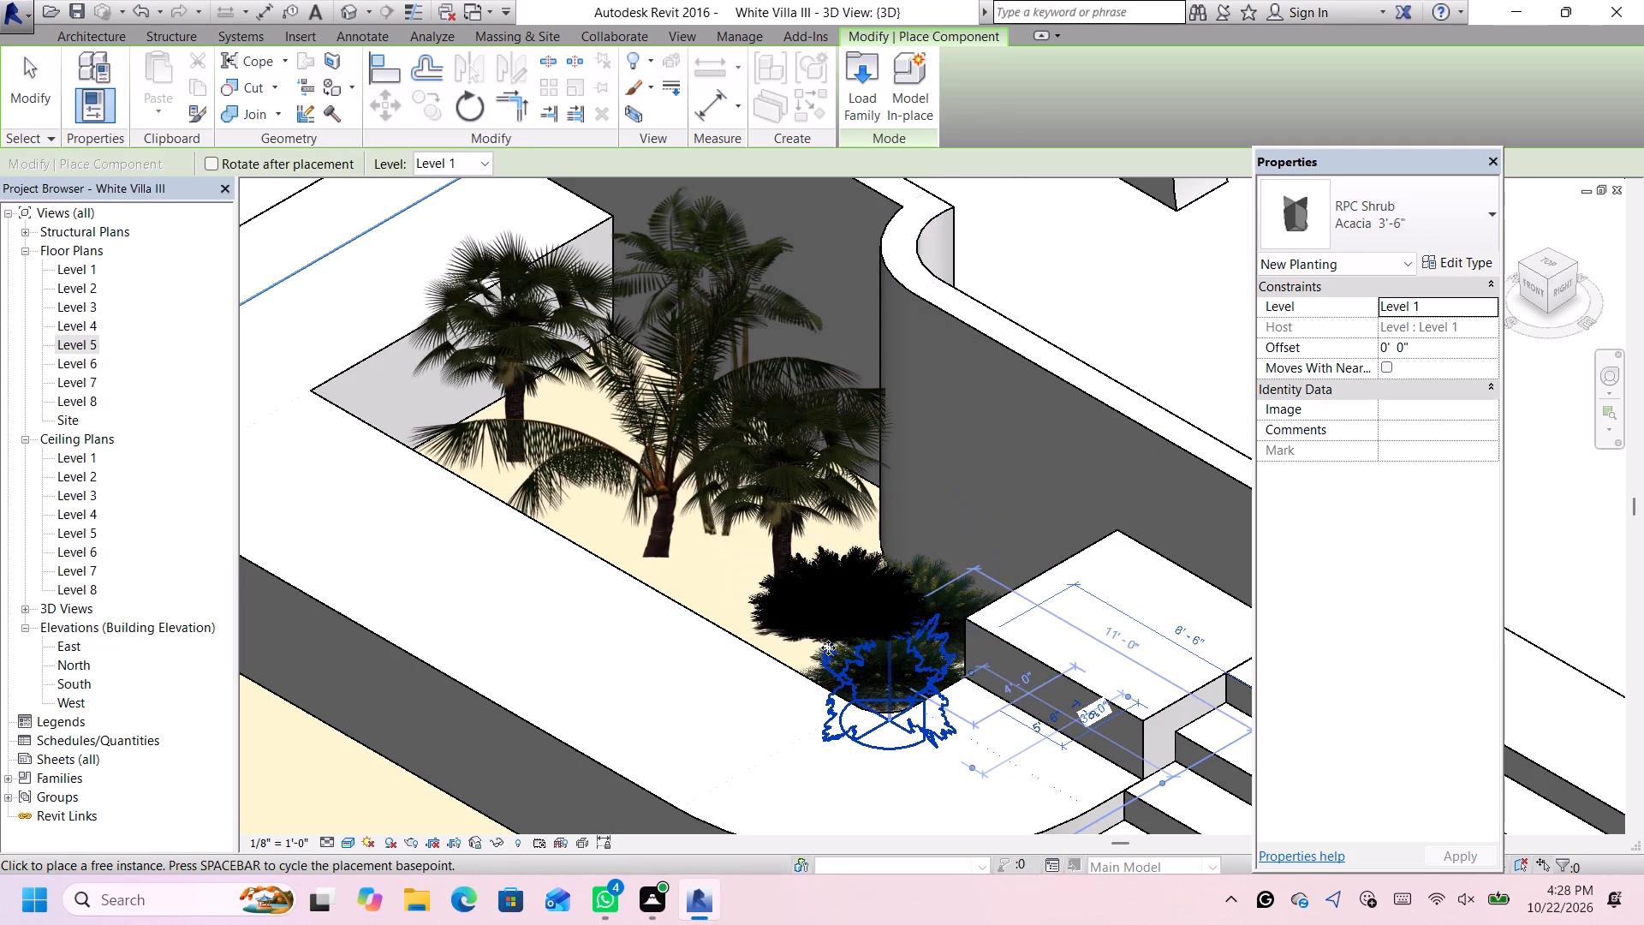
Place five more Acacia 3'-6" shrubs in a row past the palm trunks toward the far corner of the palm planter.
left_click(806, 648)
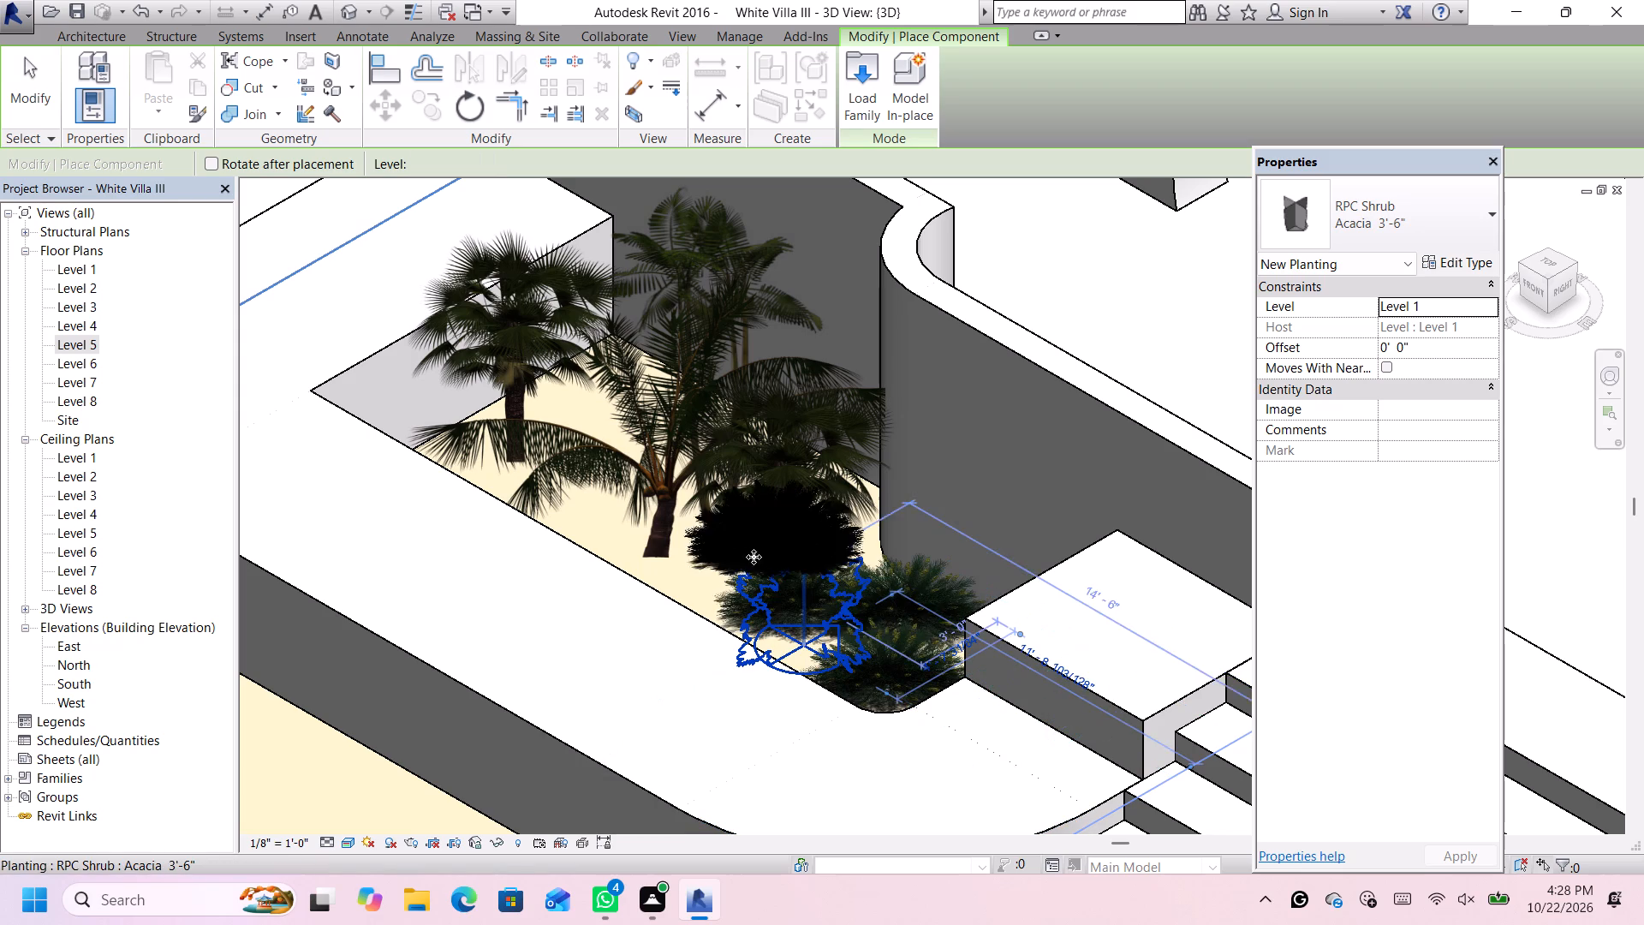
left_click(725, 590)
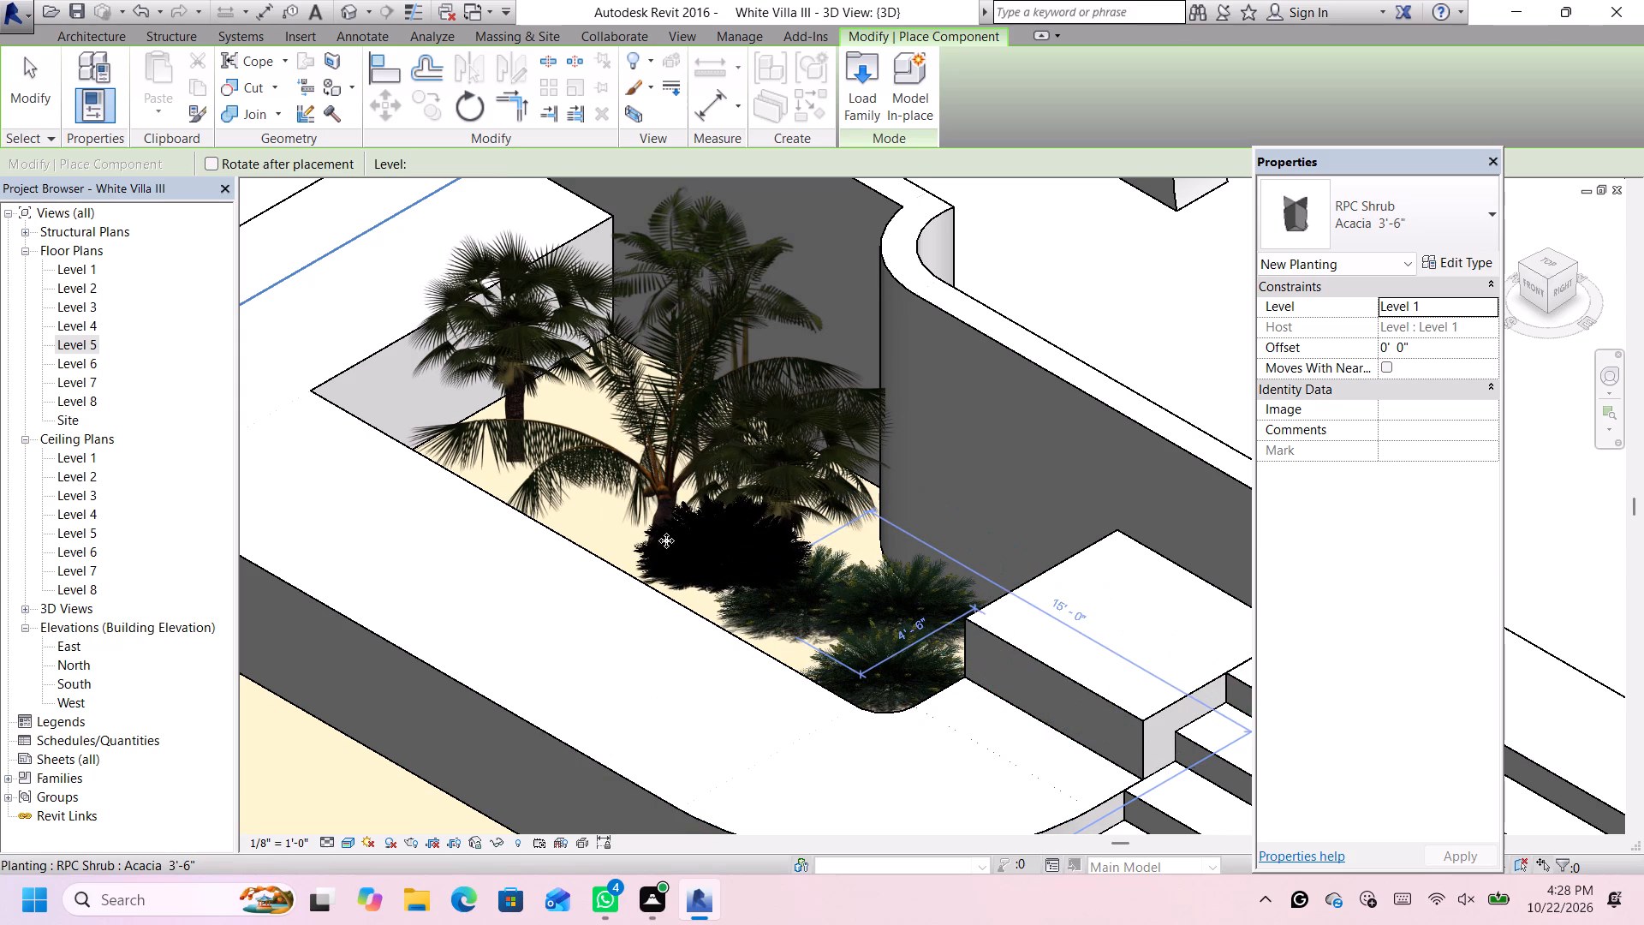
left_click(632, 539)
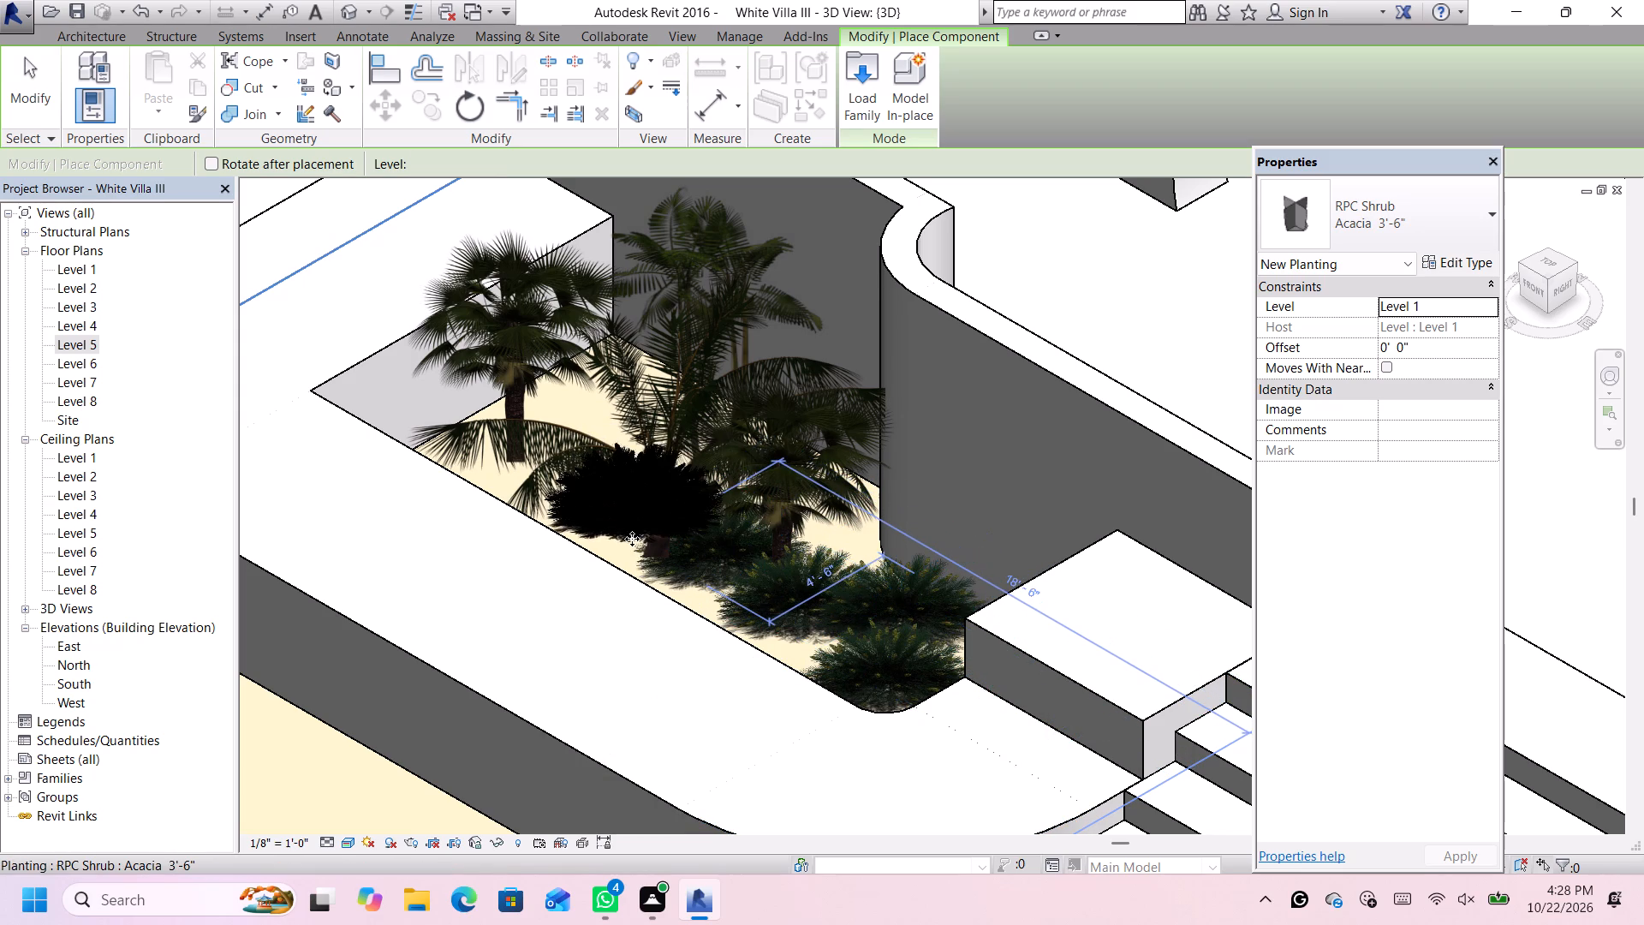
left_click(570, 488)
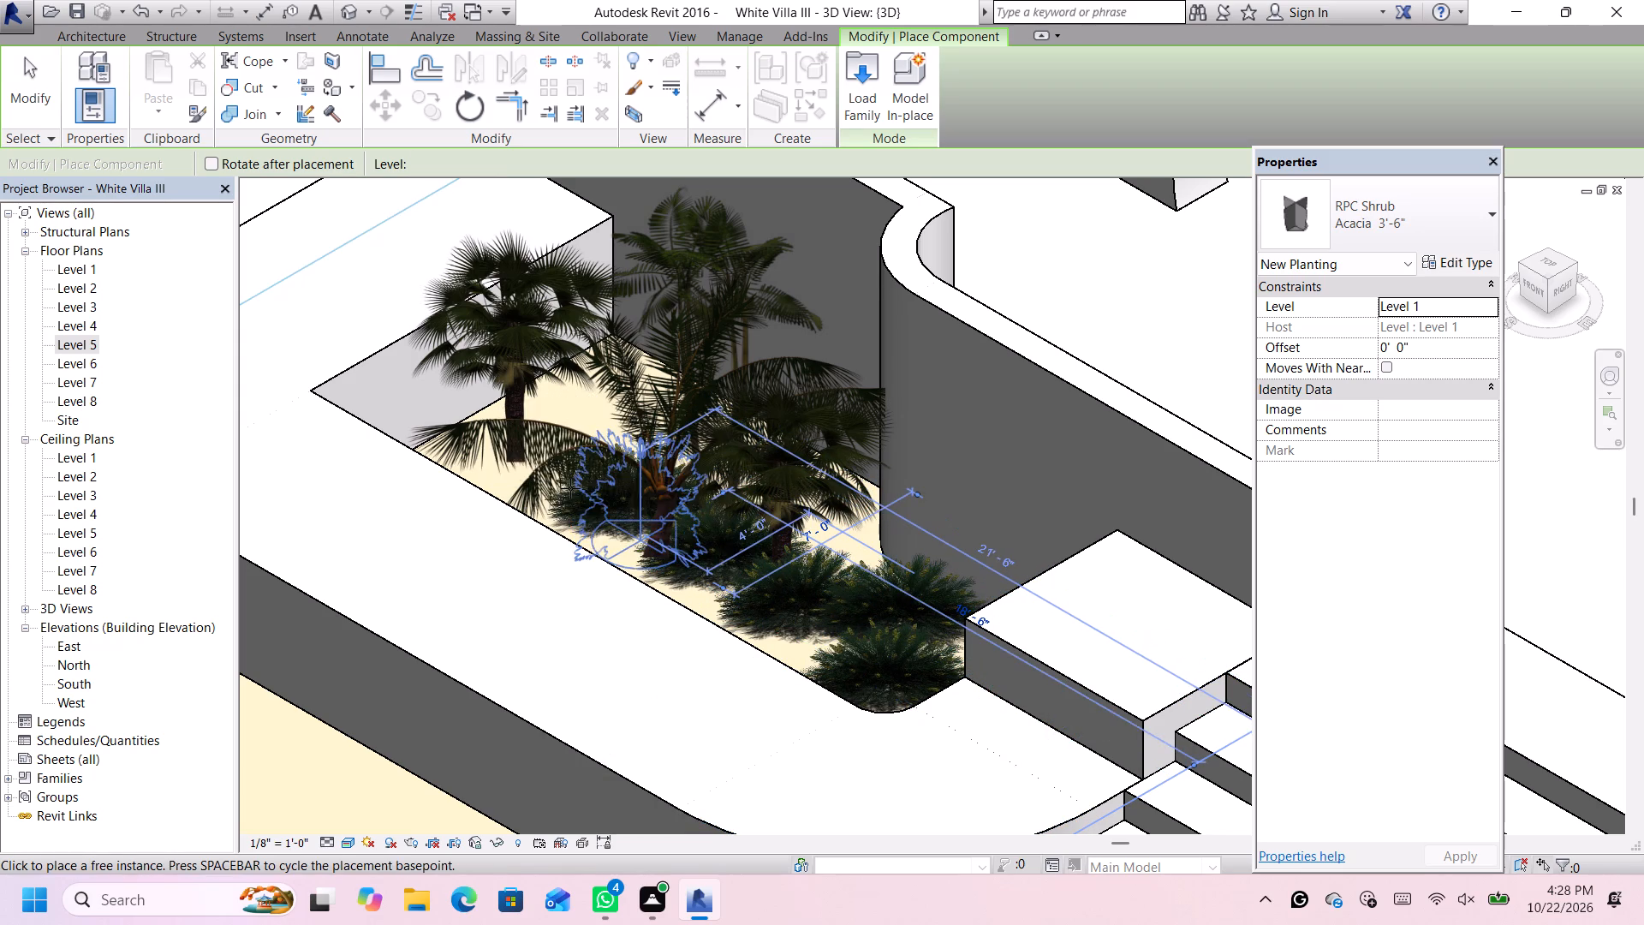
left_click(491, 469)
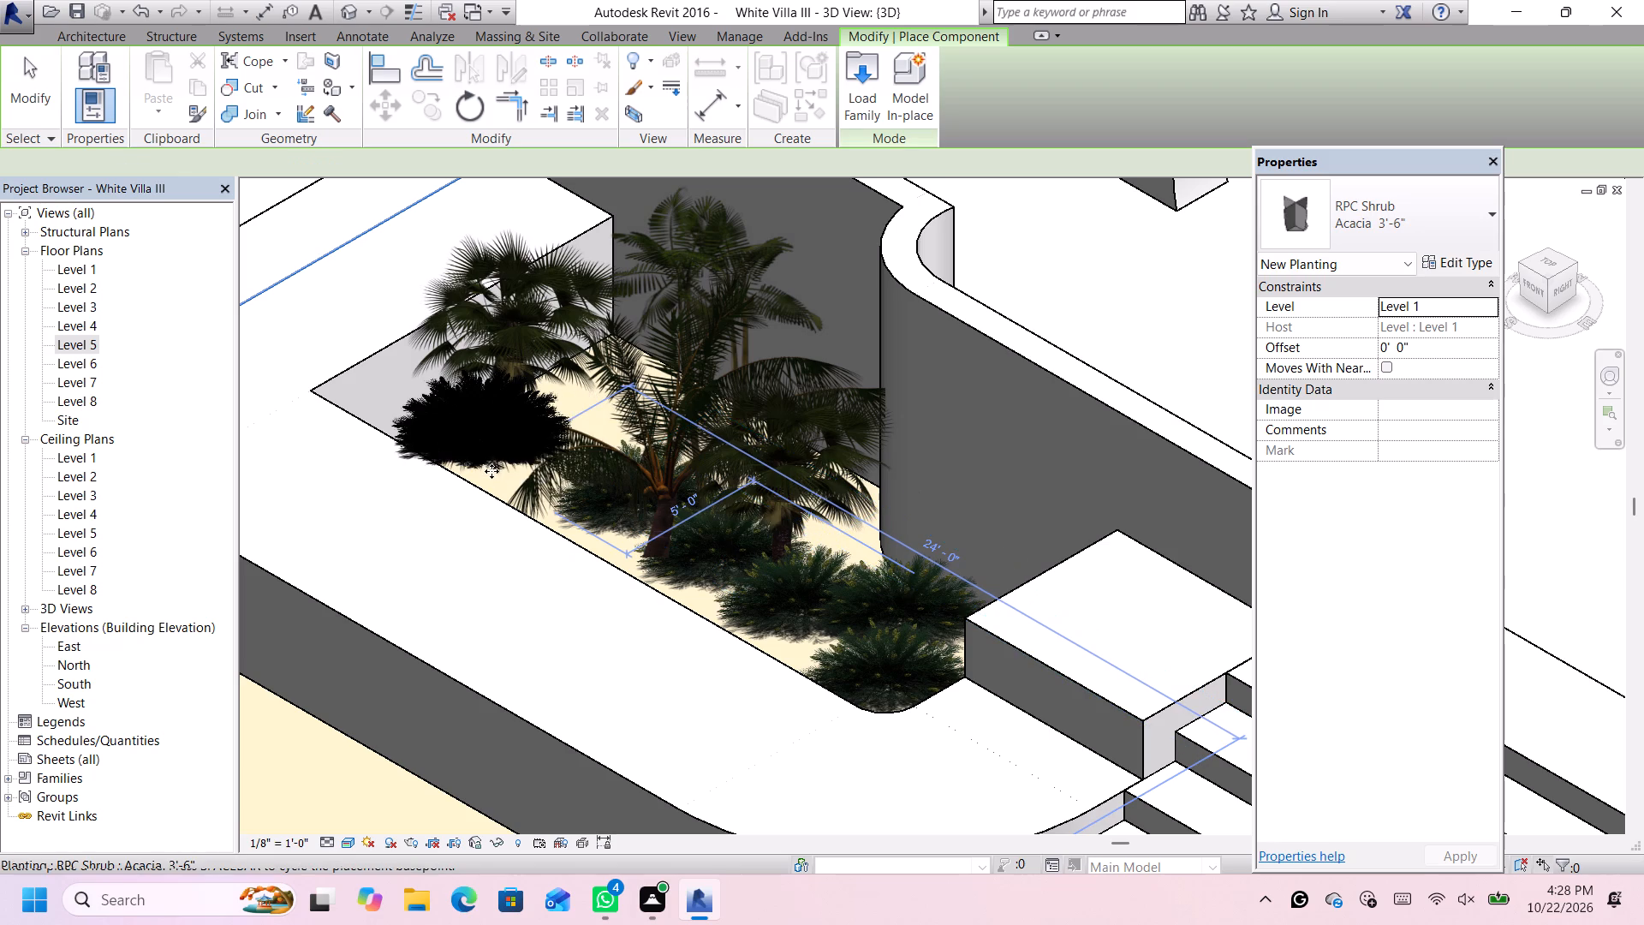
Place a row of Acacia 3'-6" shrubs on Level 1 along the palm planter's front edge, from the far corner toward the rounded end.
left_click(497, 509)
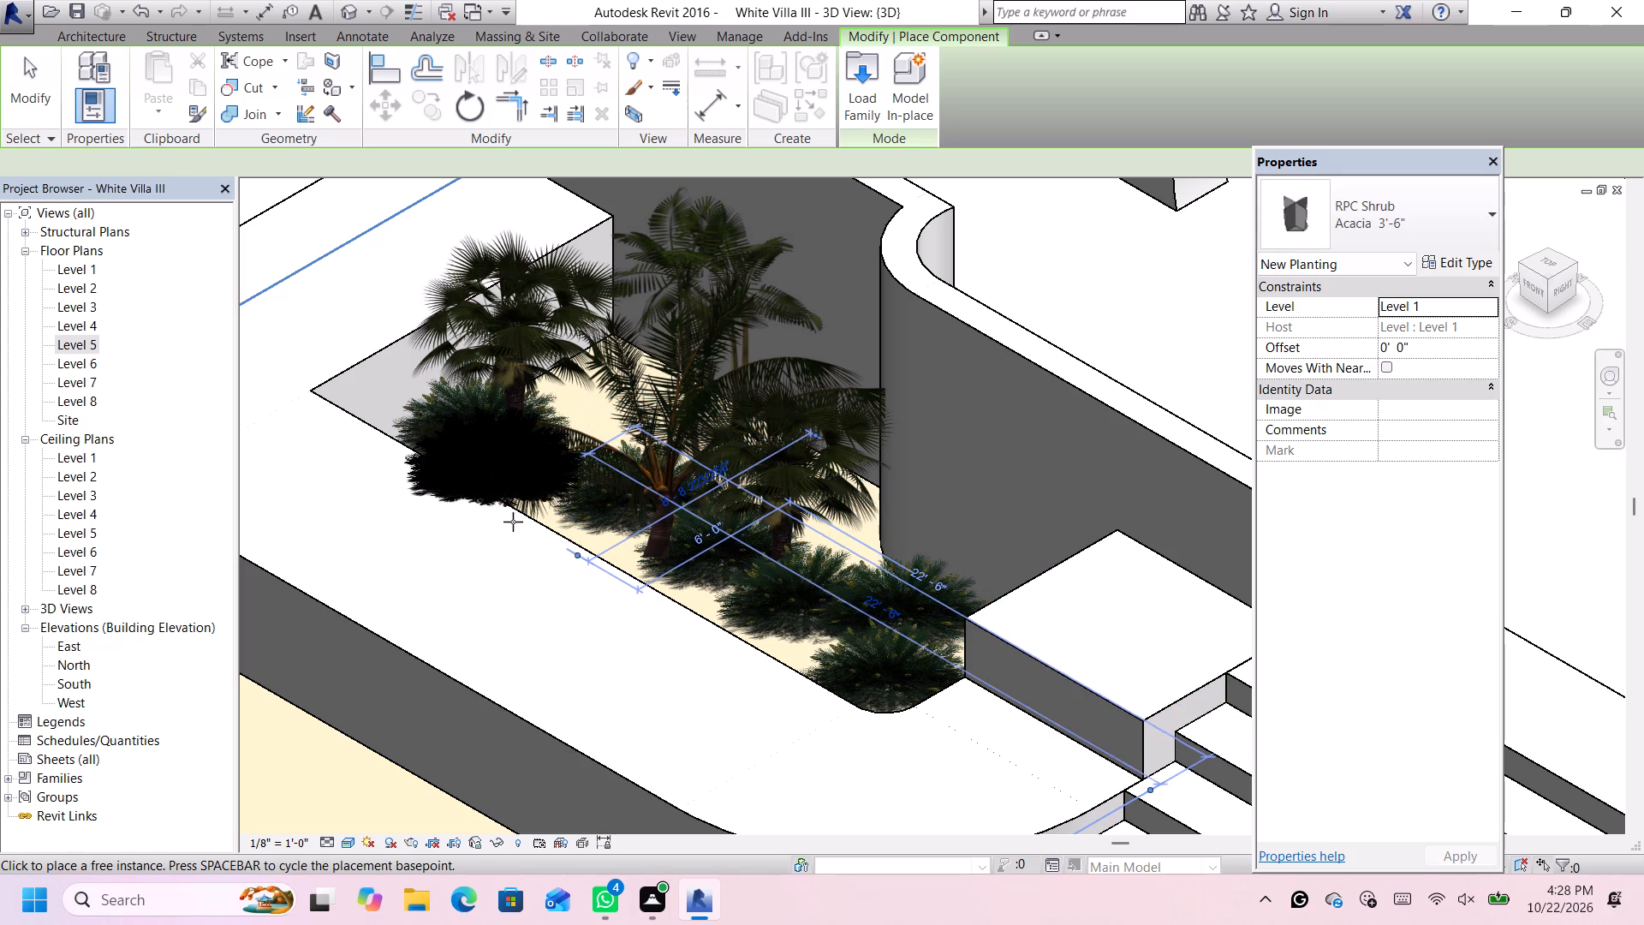
left_click(551, 542)
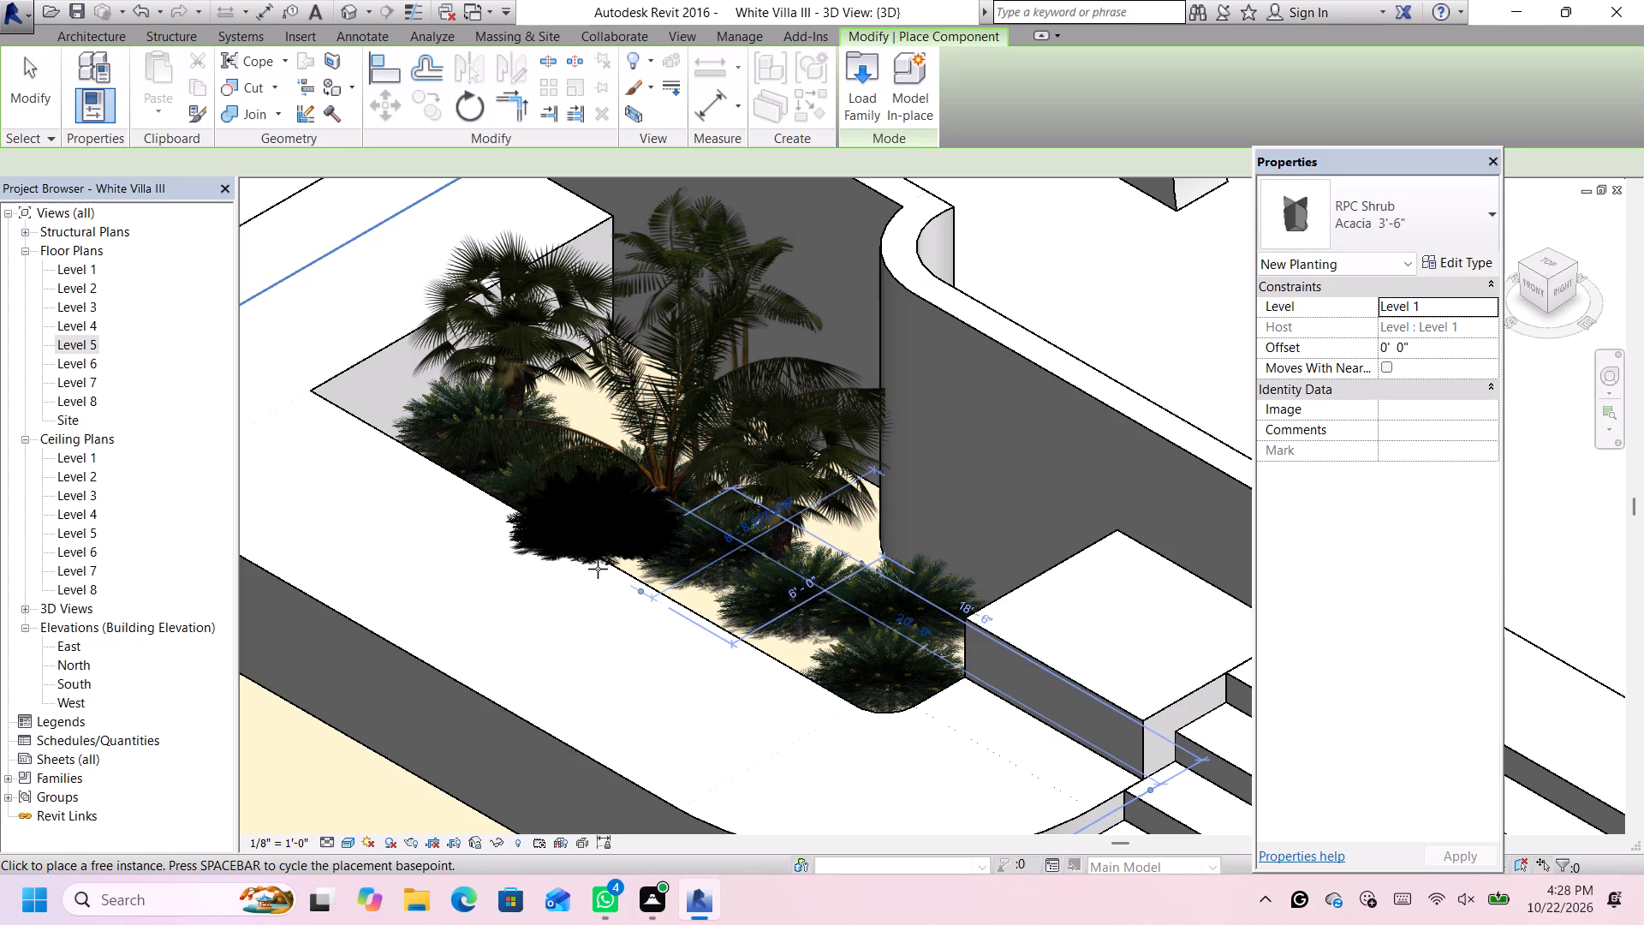
left_click(600, 572)
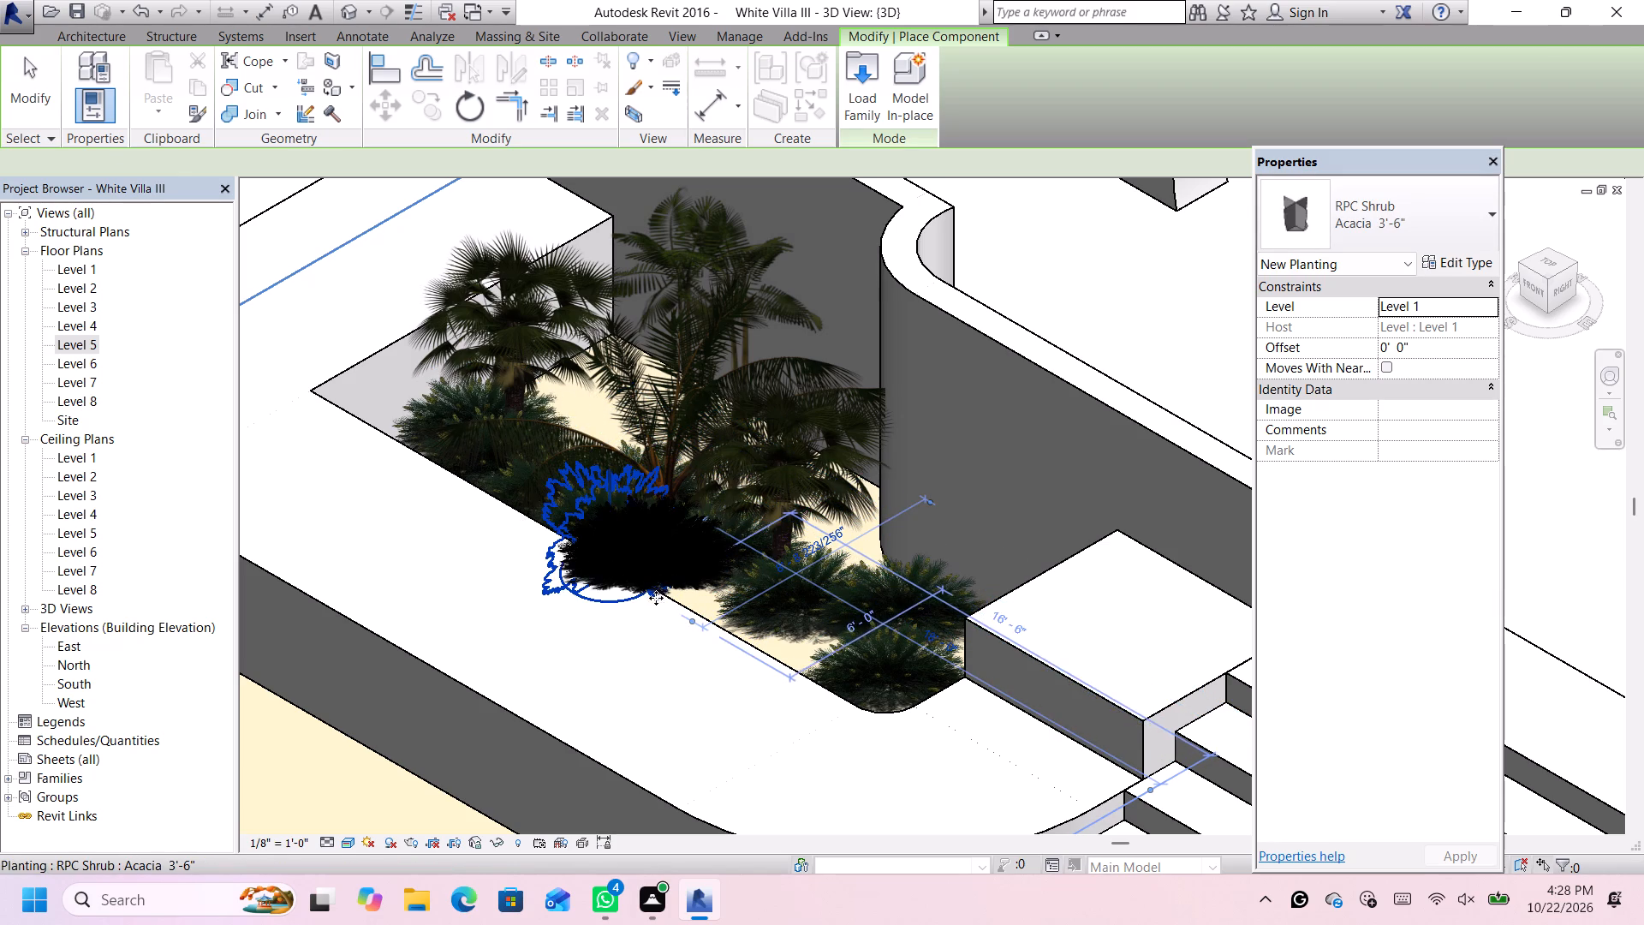
left_click(688, 618)
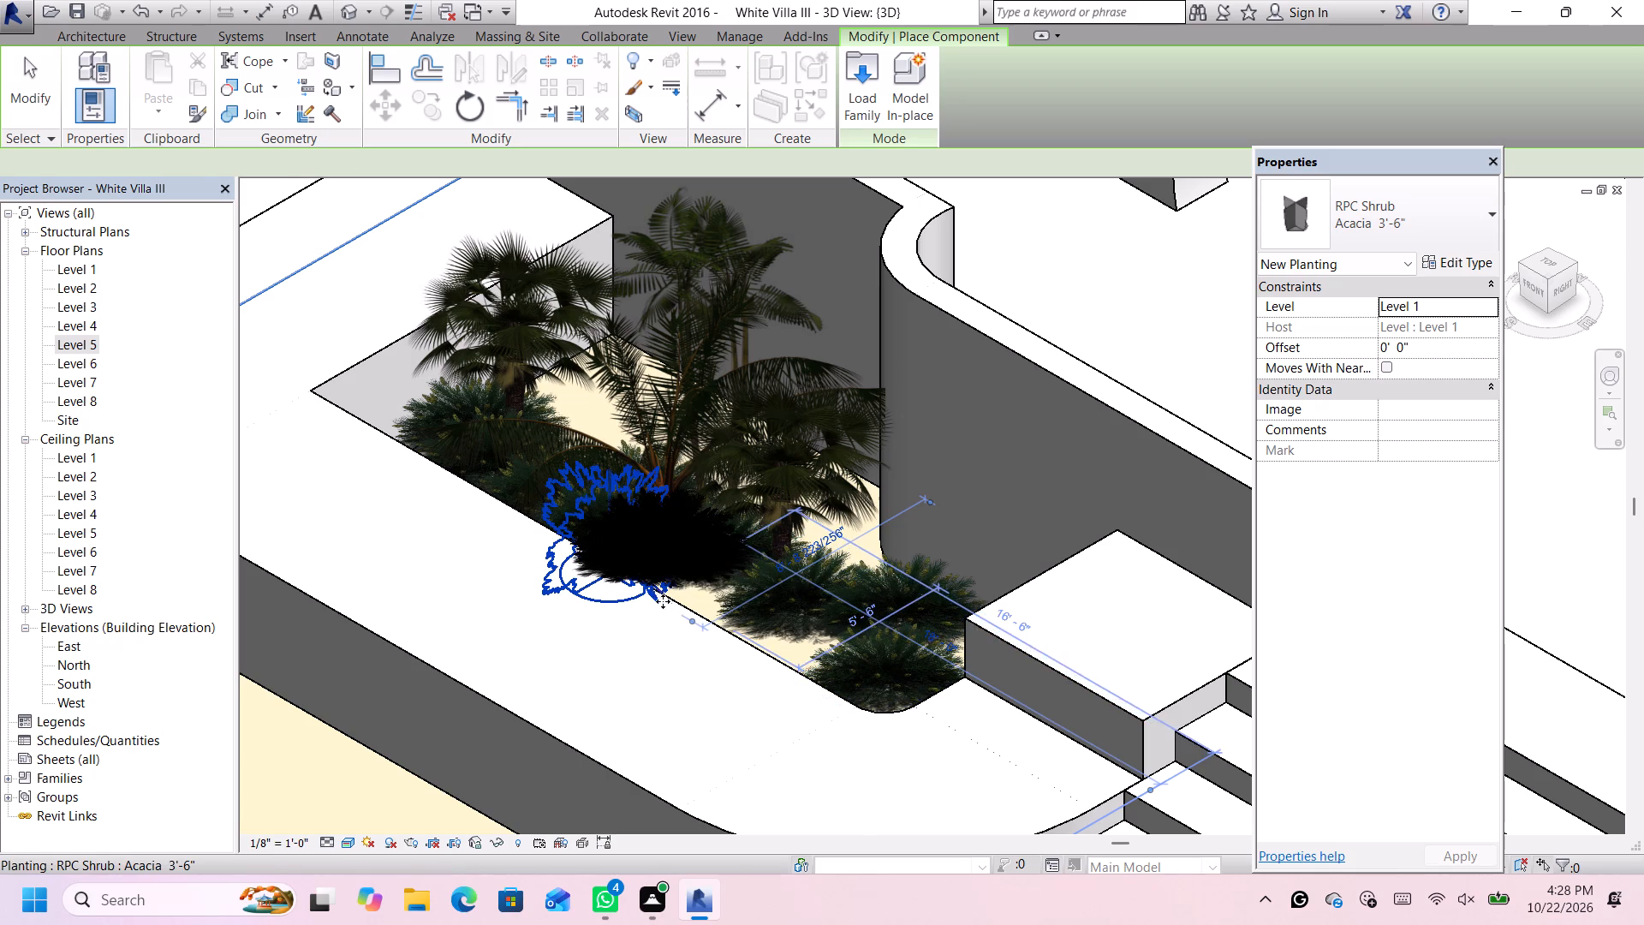
left_click(666, 604)
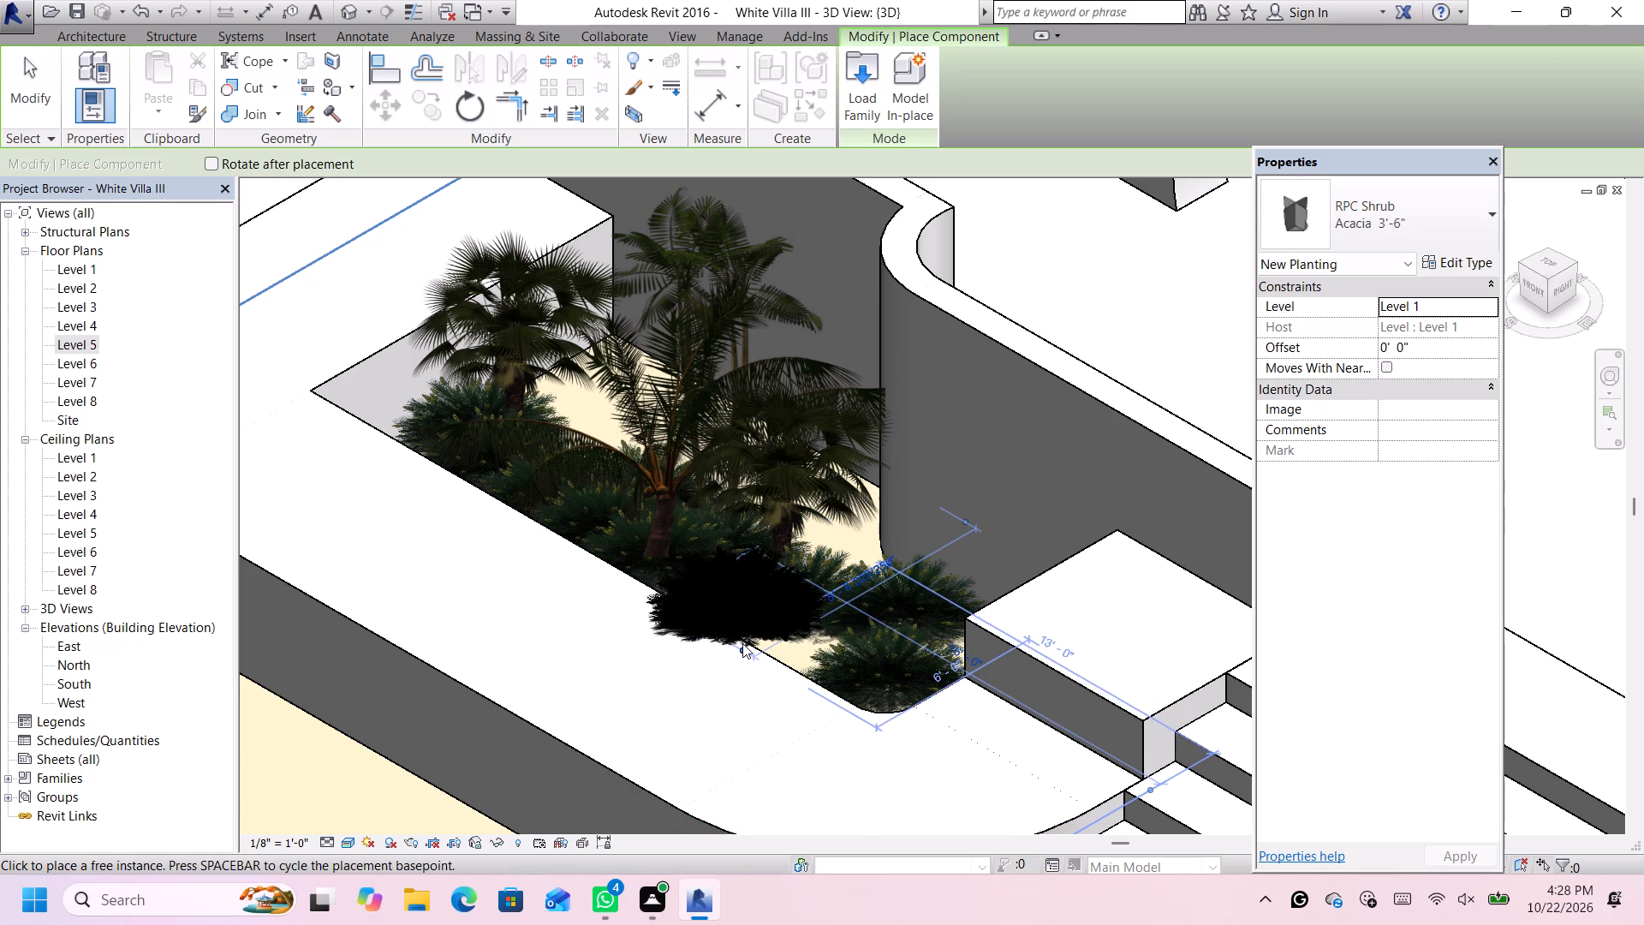
left_click(742, 643)
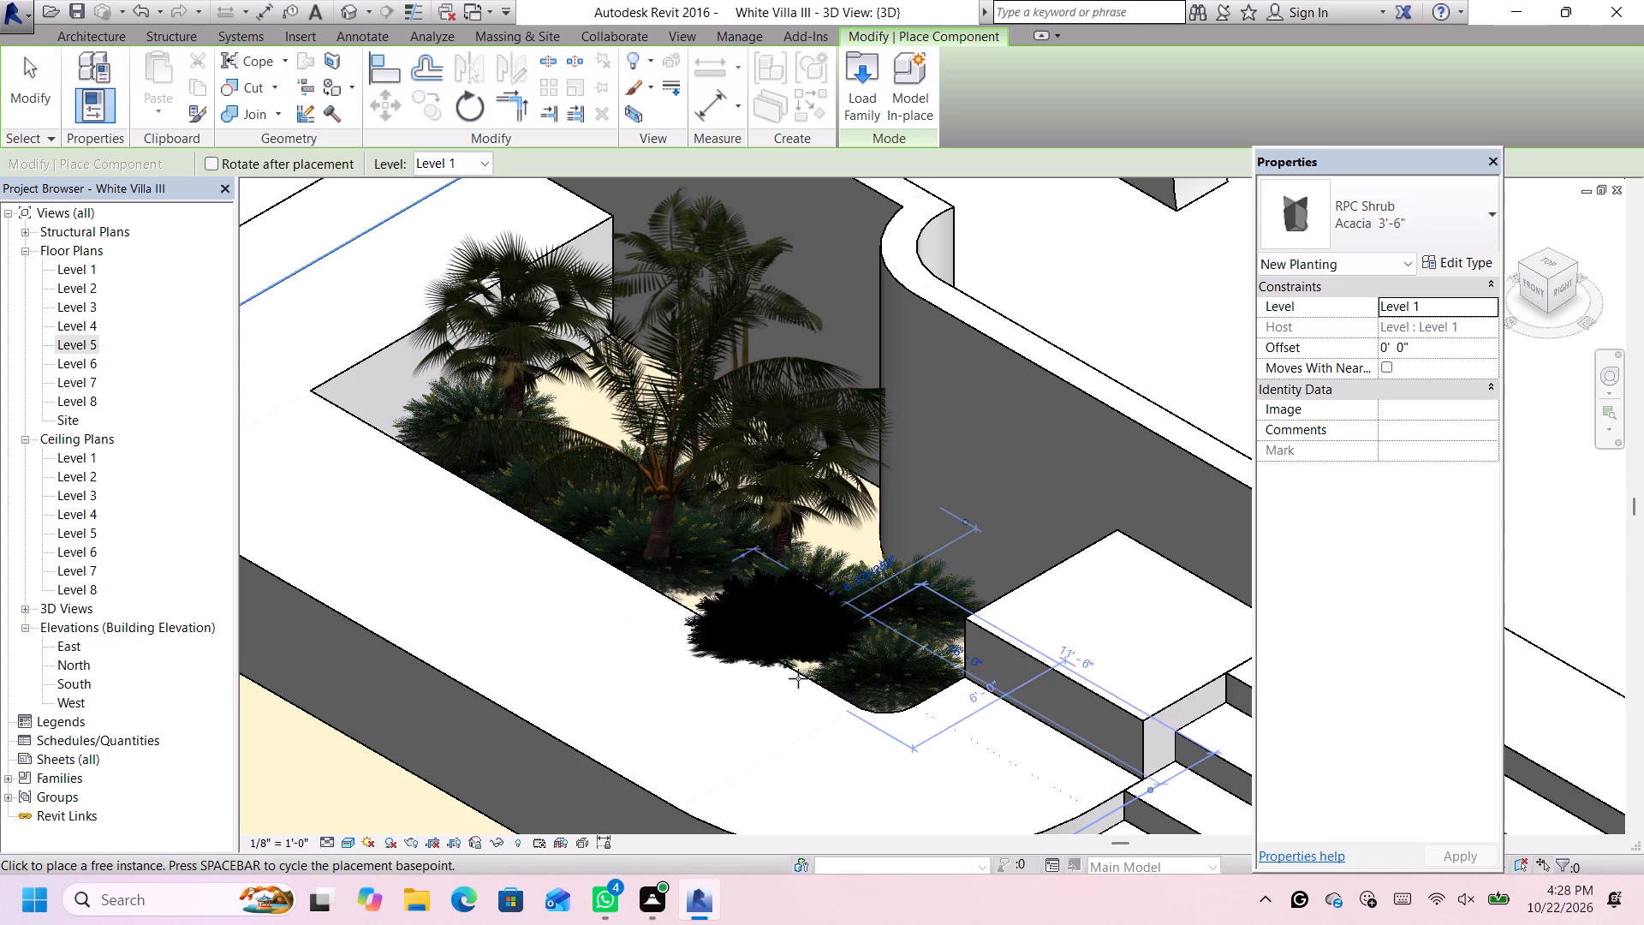
left_click(715, 624)
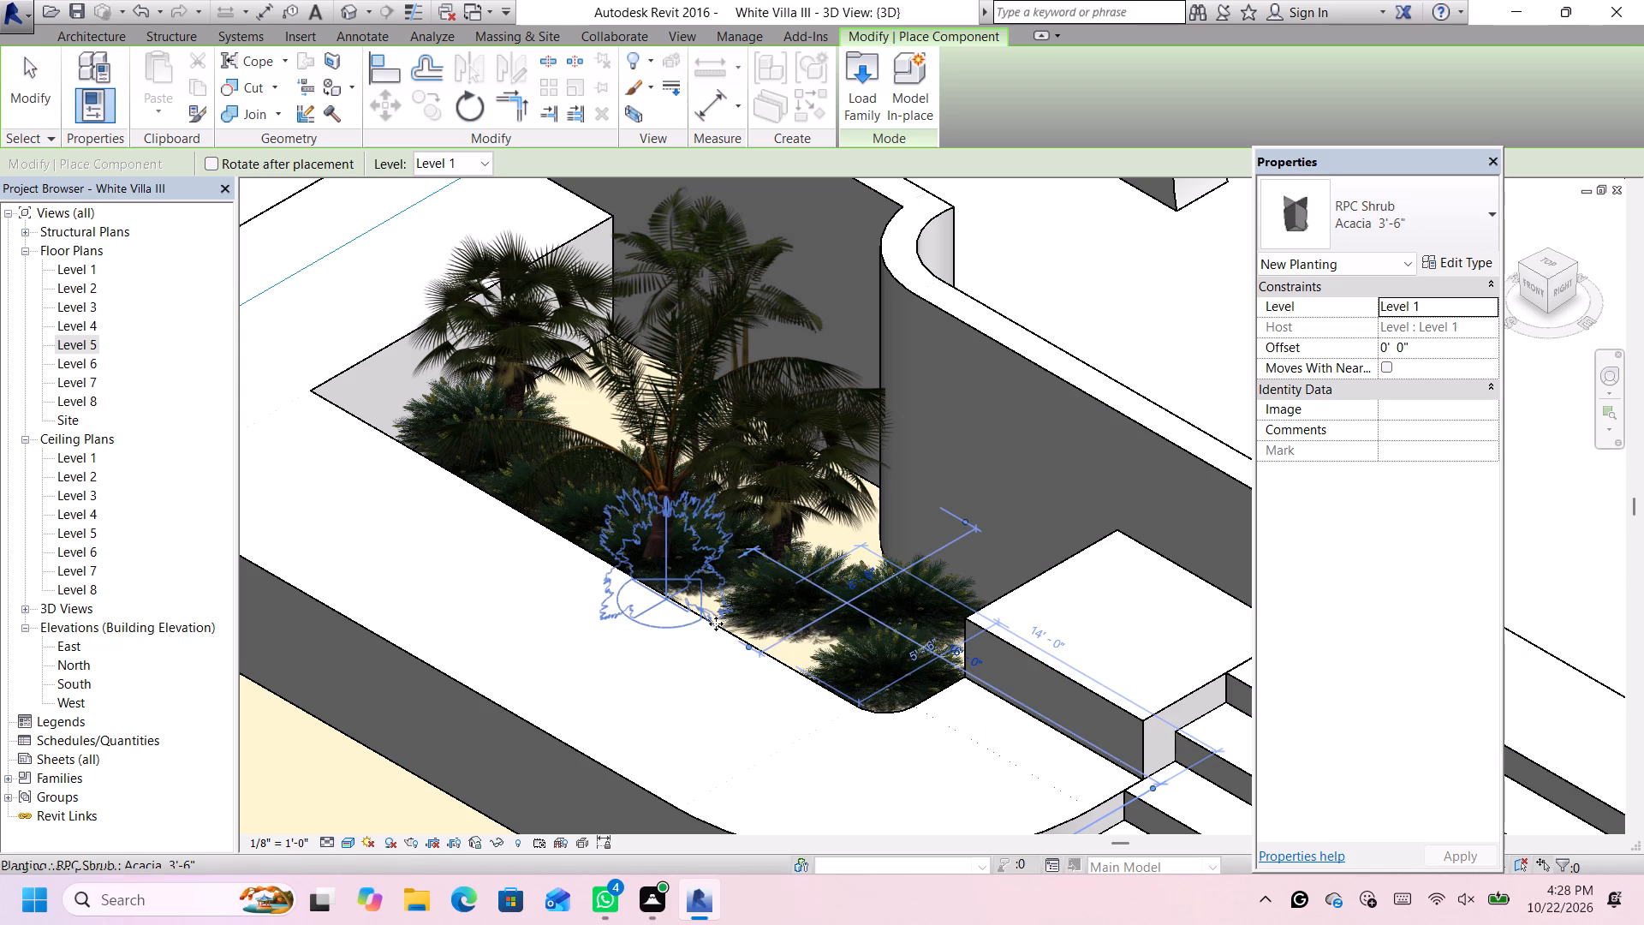
scroll(777, 653, "up", 3)
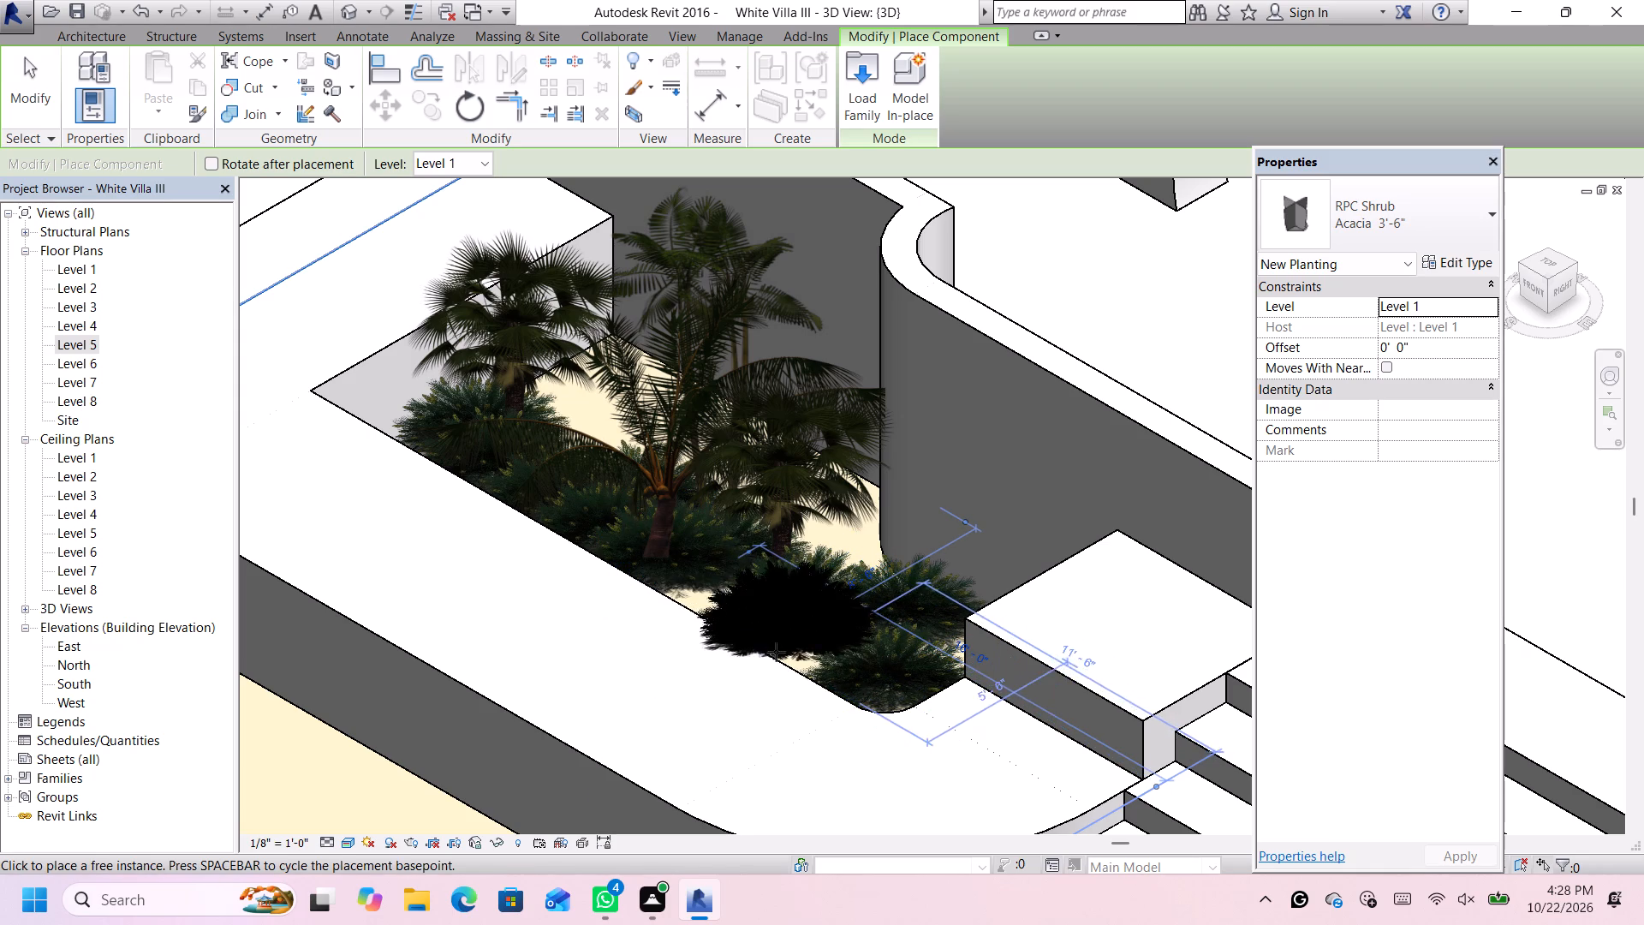
scroll(776, 652, "up", 4)
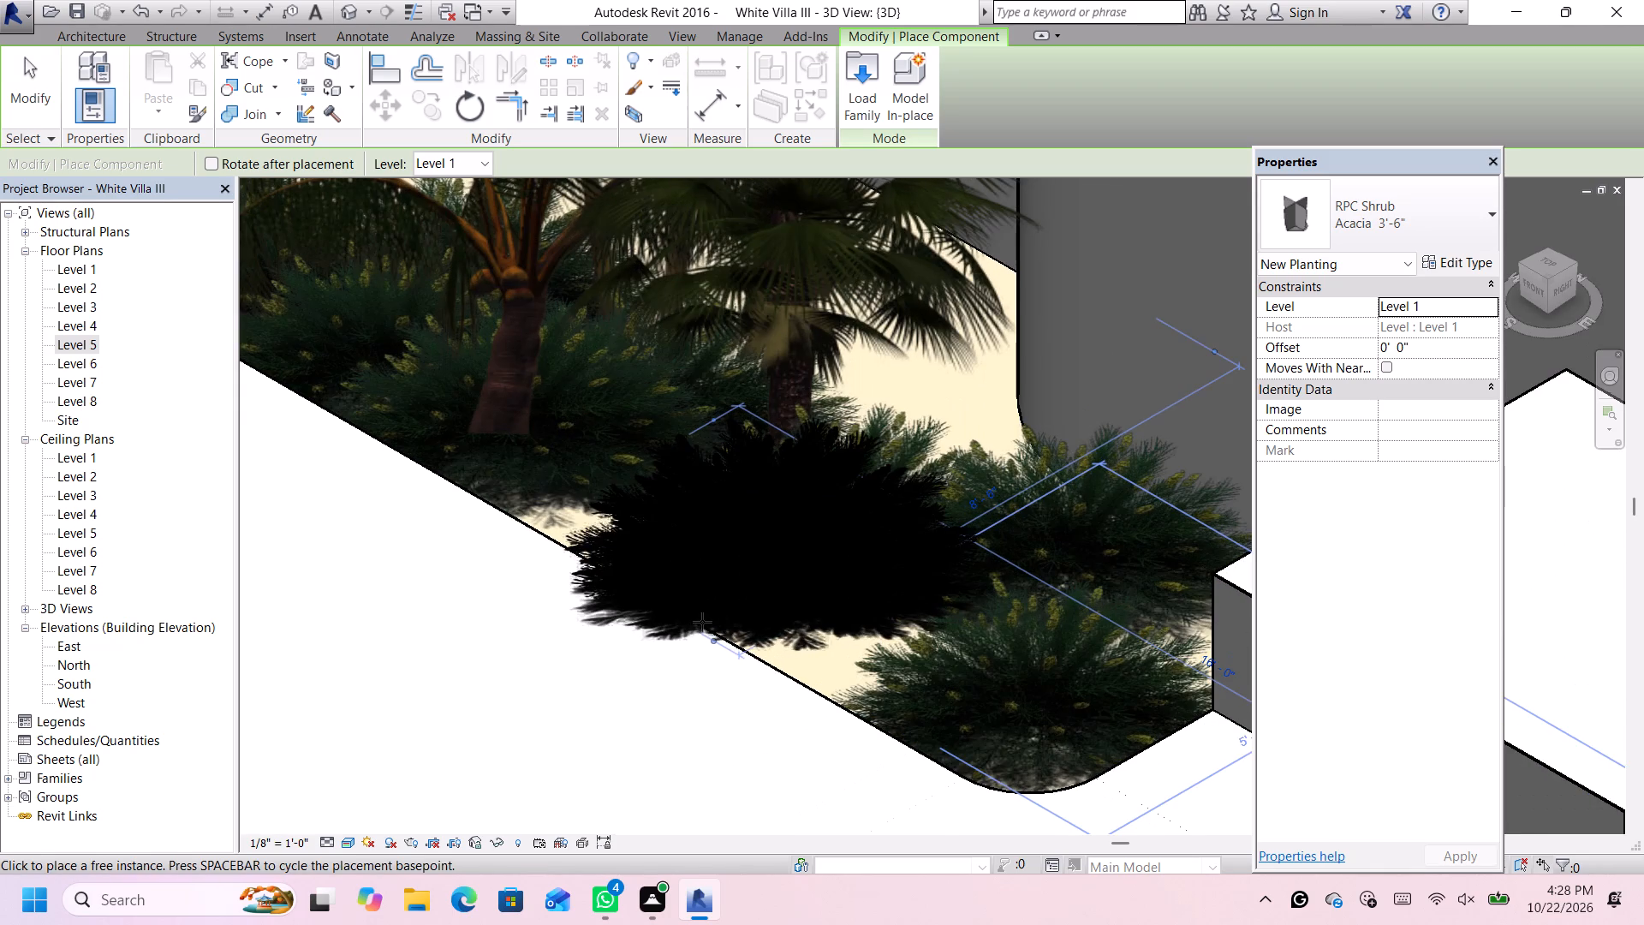
left_click(702, 624)
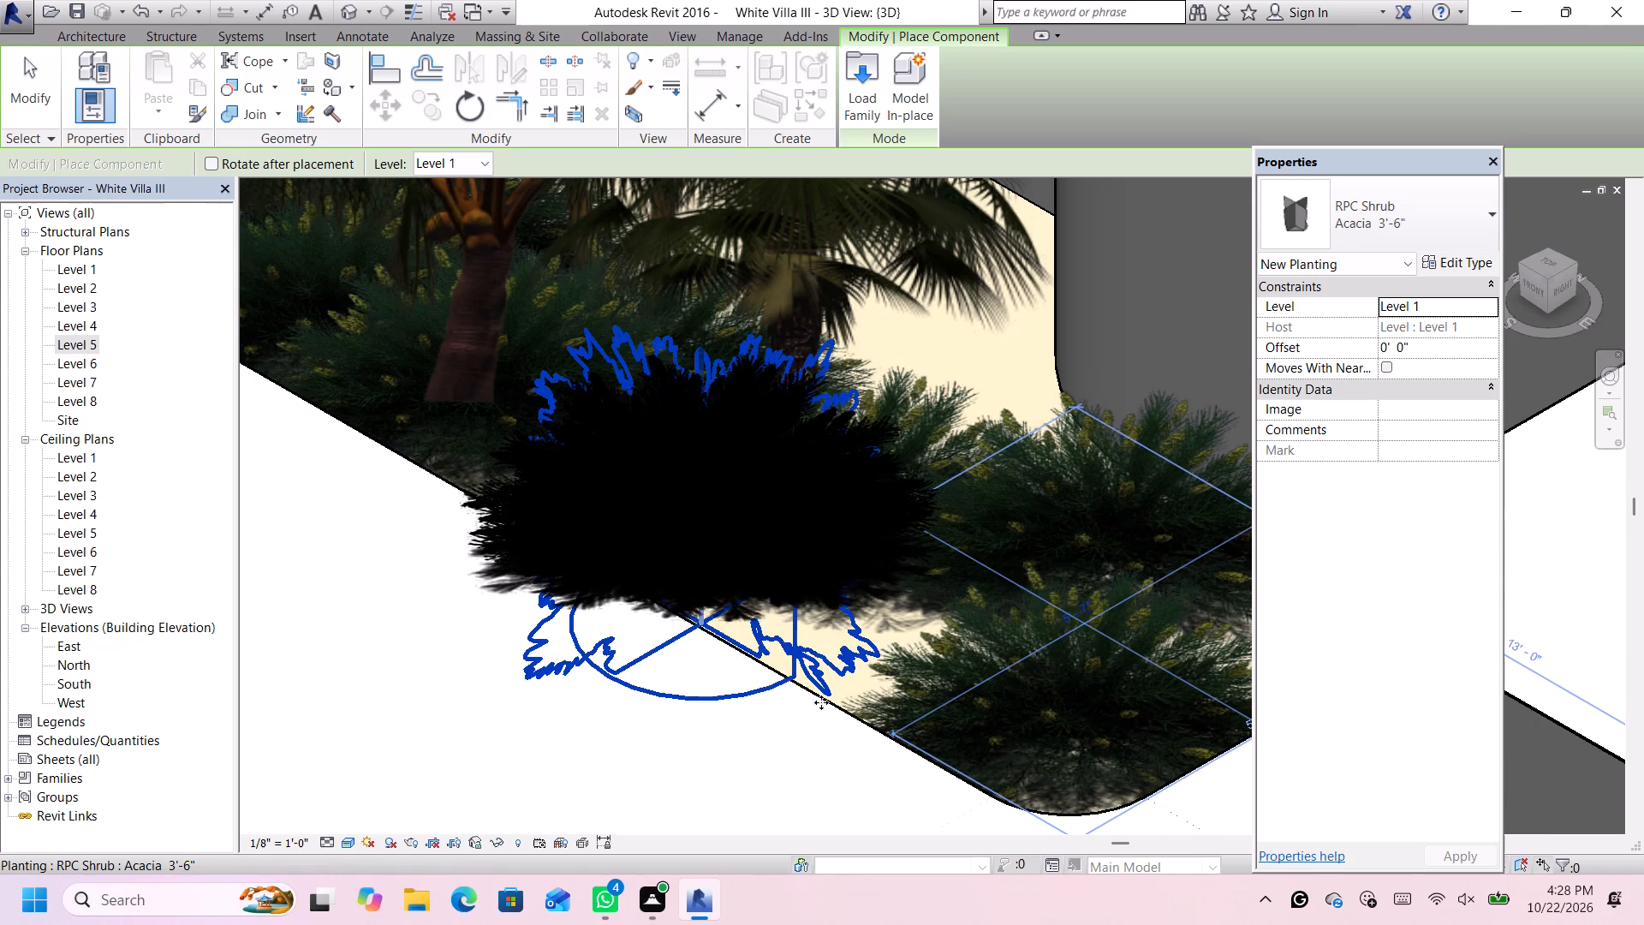
left_click(869, 726)
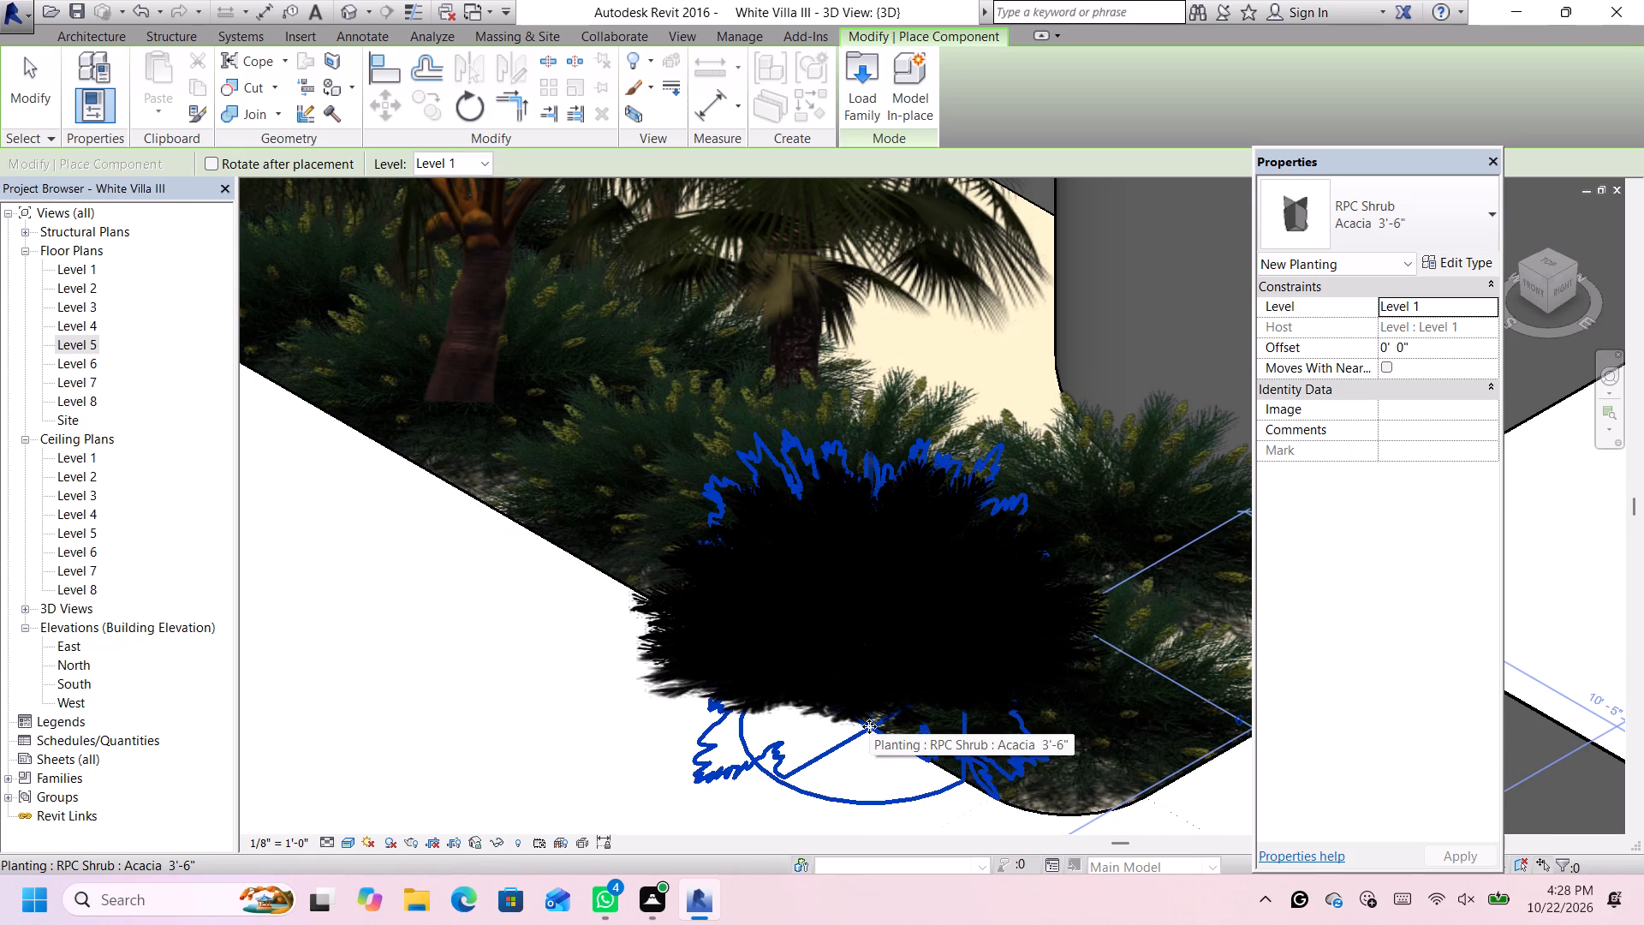
Fill the bare ground between the palm trunks at the planter's far end with four more Acacia 3'-6" shrubs.
scroll(869, 726, "down", 10)
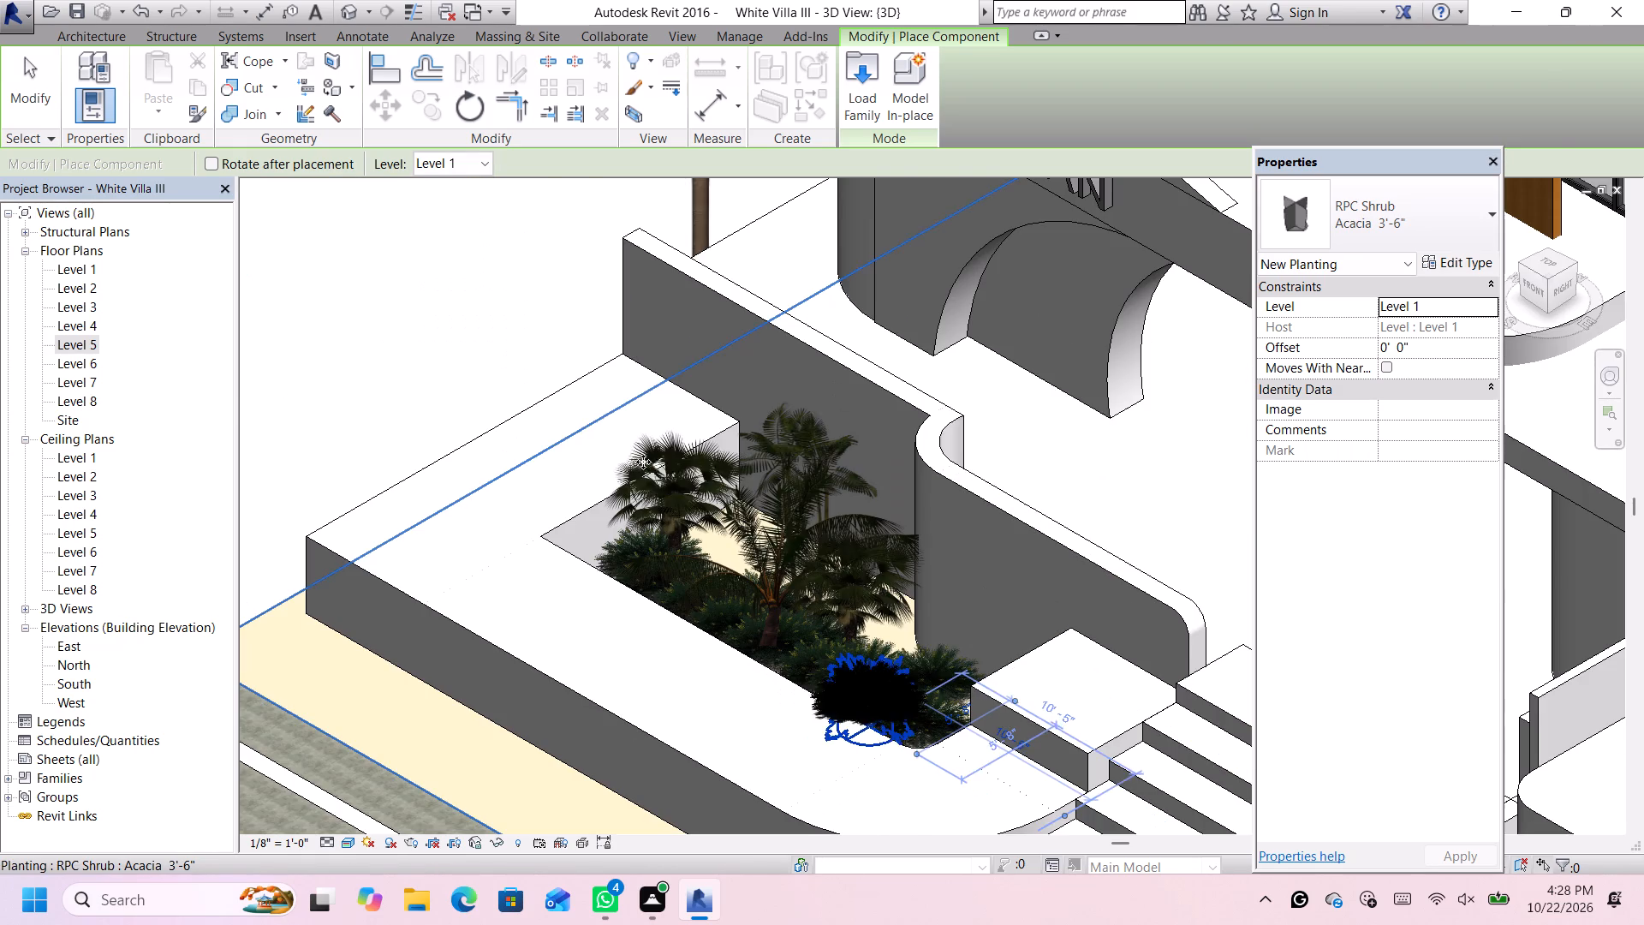
scroll(693, 534, "up", 5)
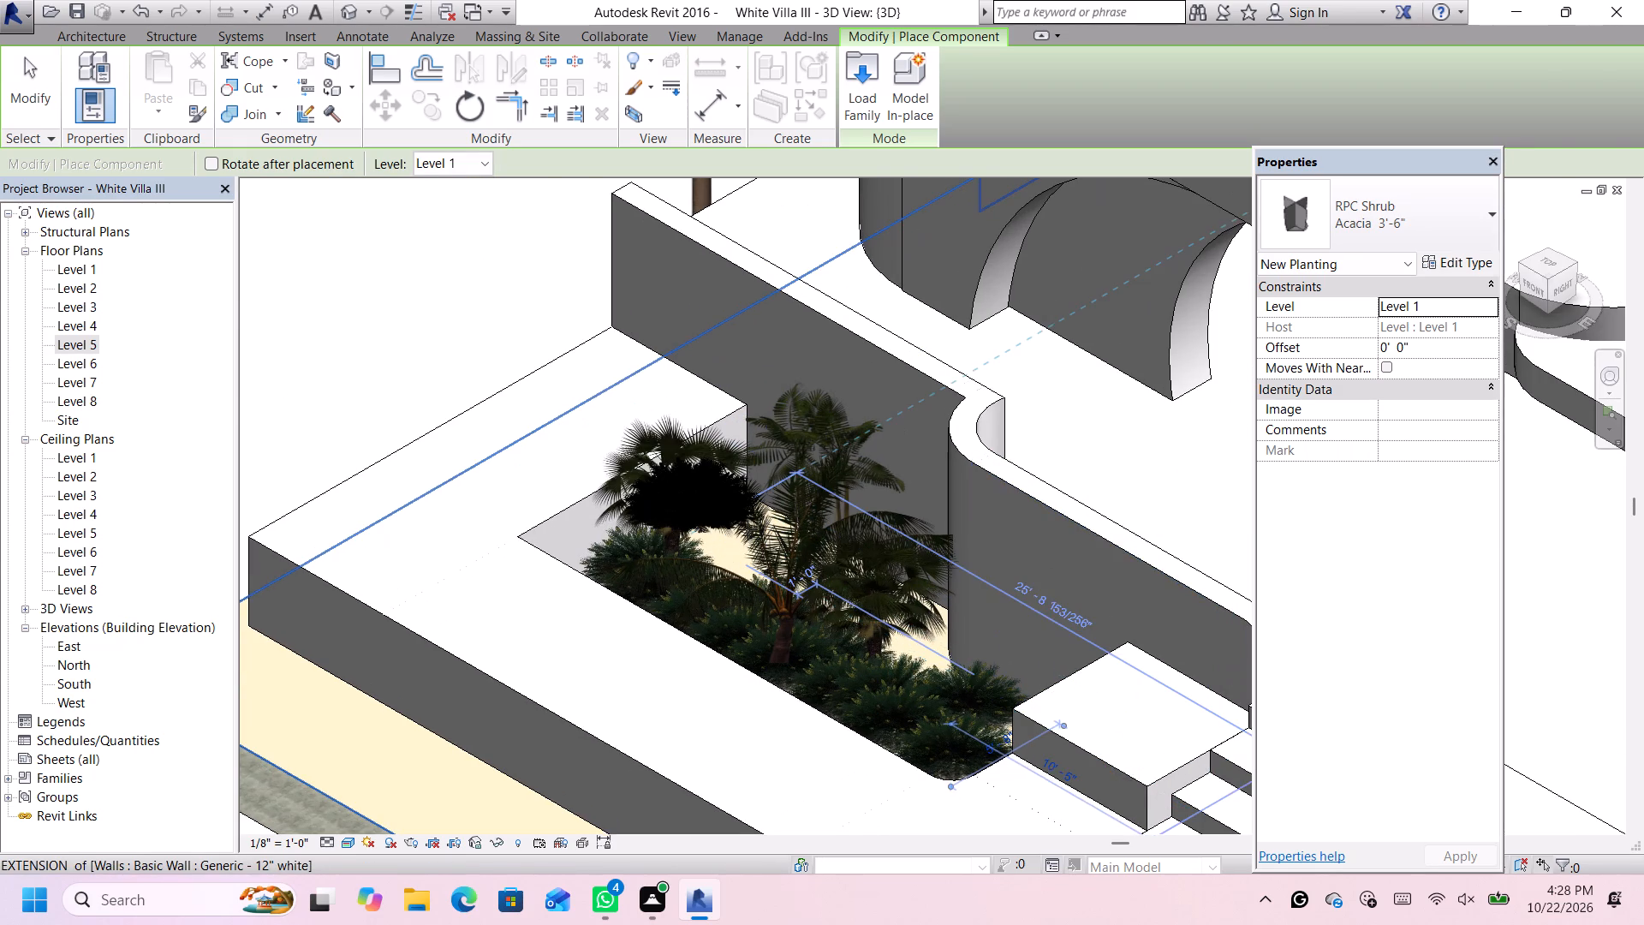
scroll(749, 538, "up", 4)
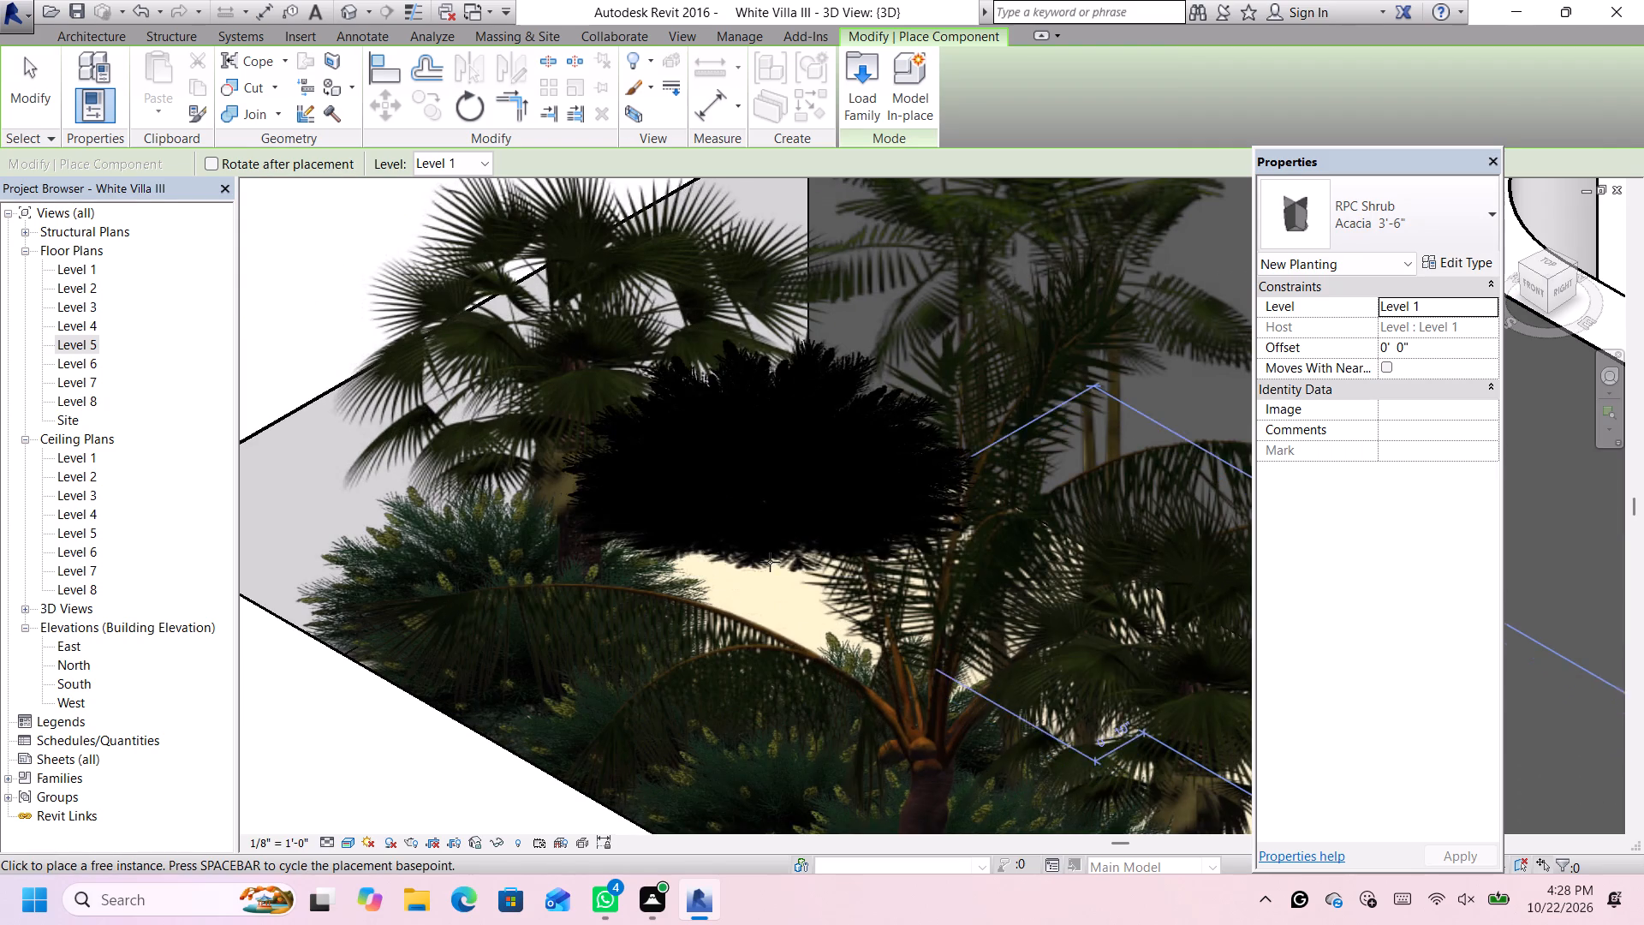
left_click(770, 561)
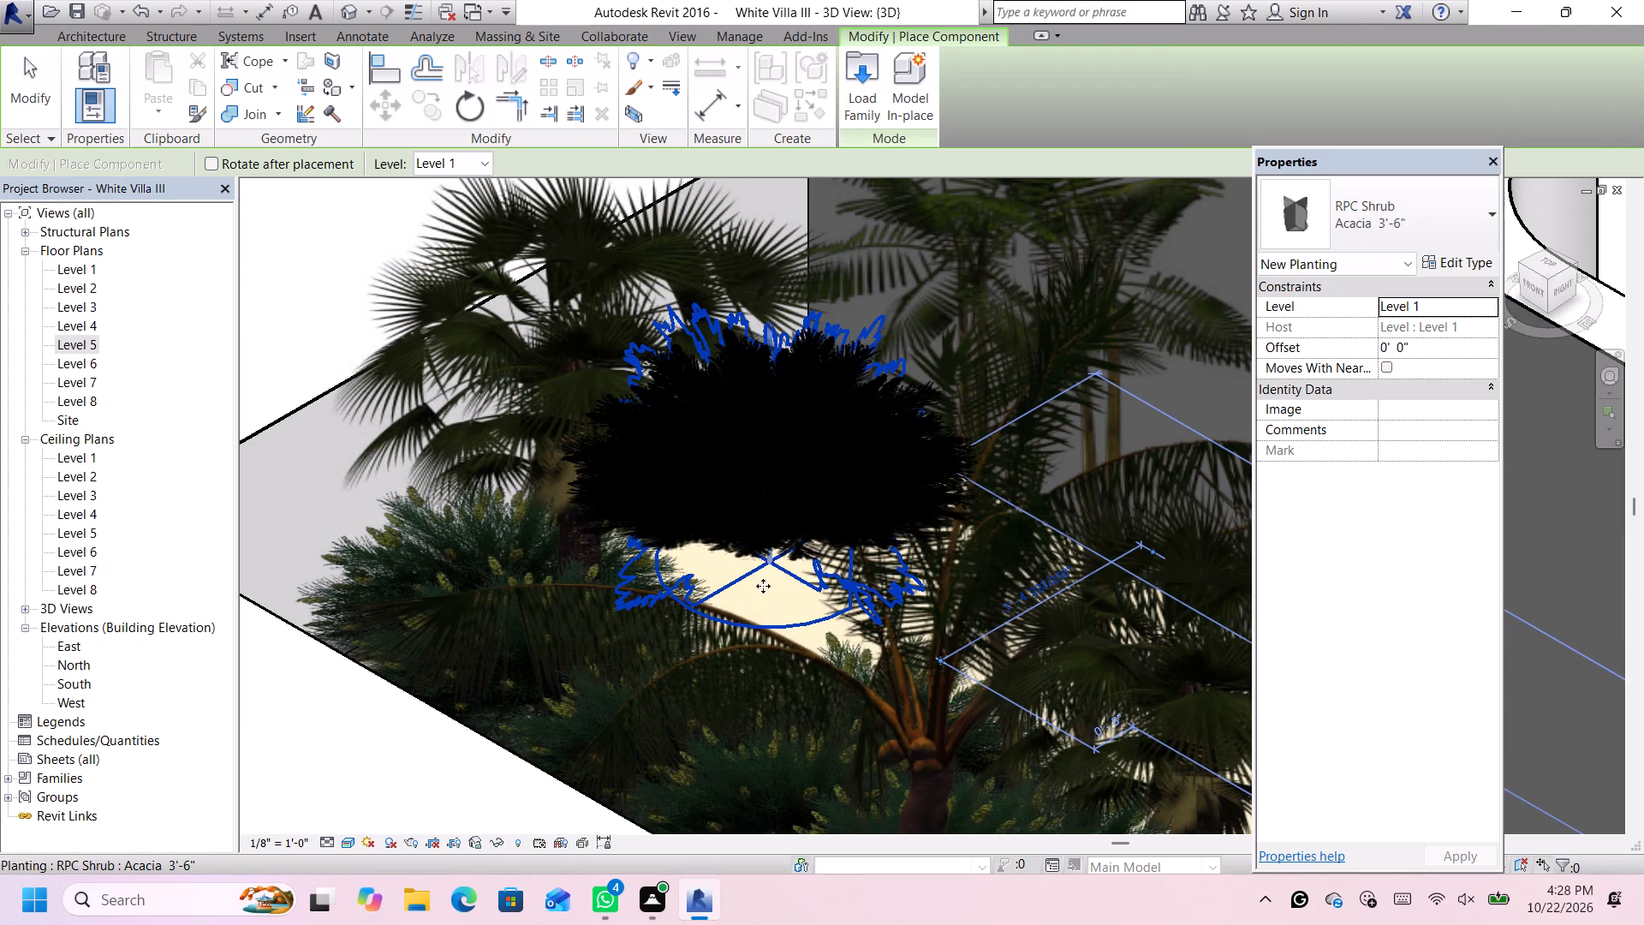
left_click(771, 647)
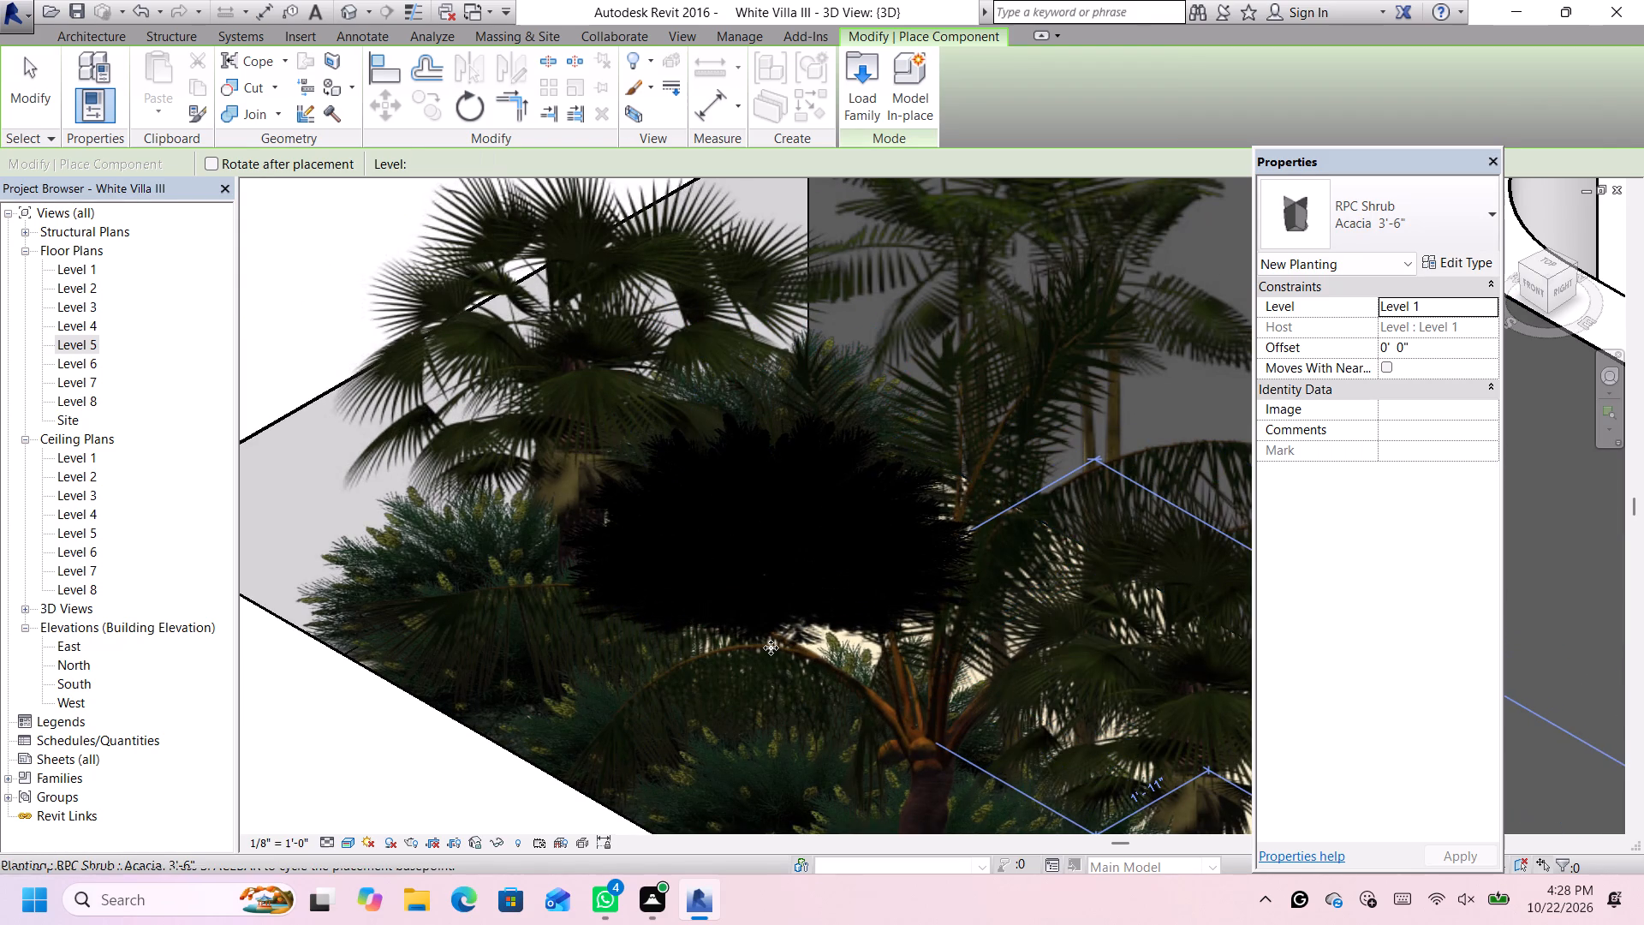
scroll(772, 647, "down", 5)
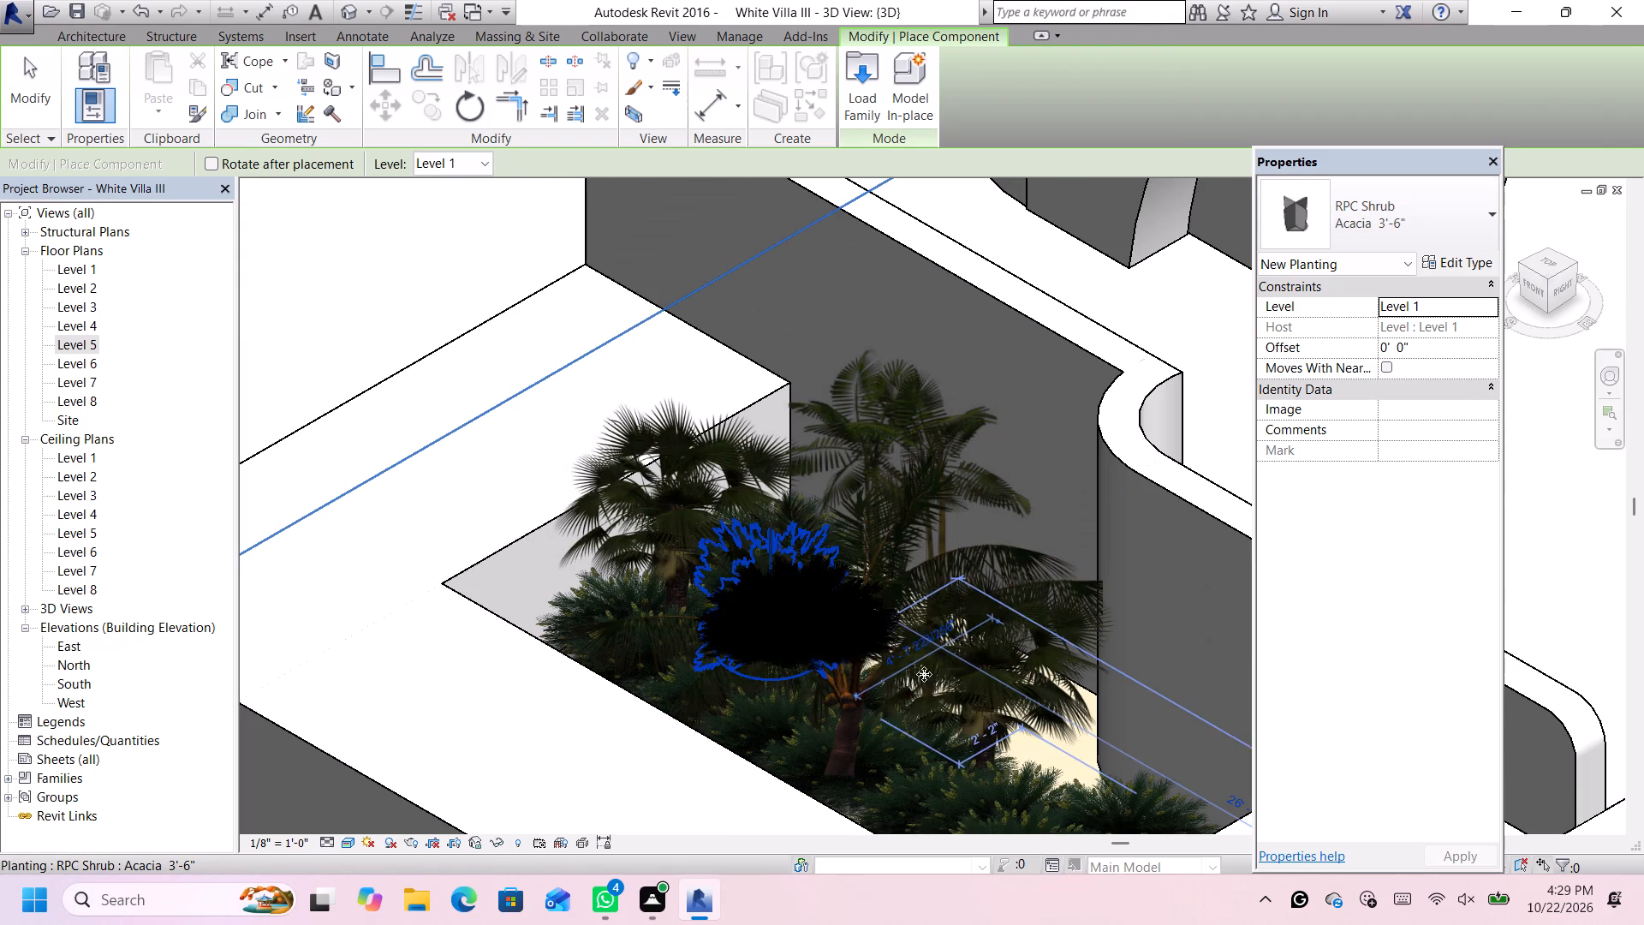
scroll(941, 649, "up", 4)
left_click(891, 636)
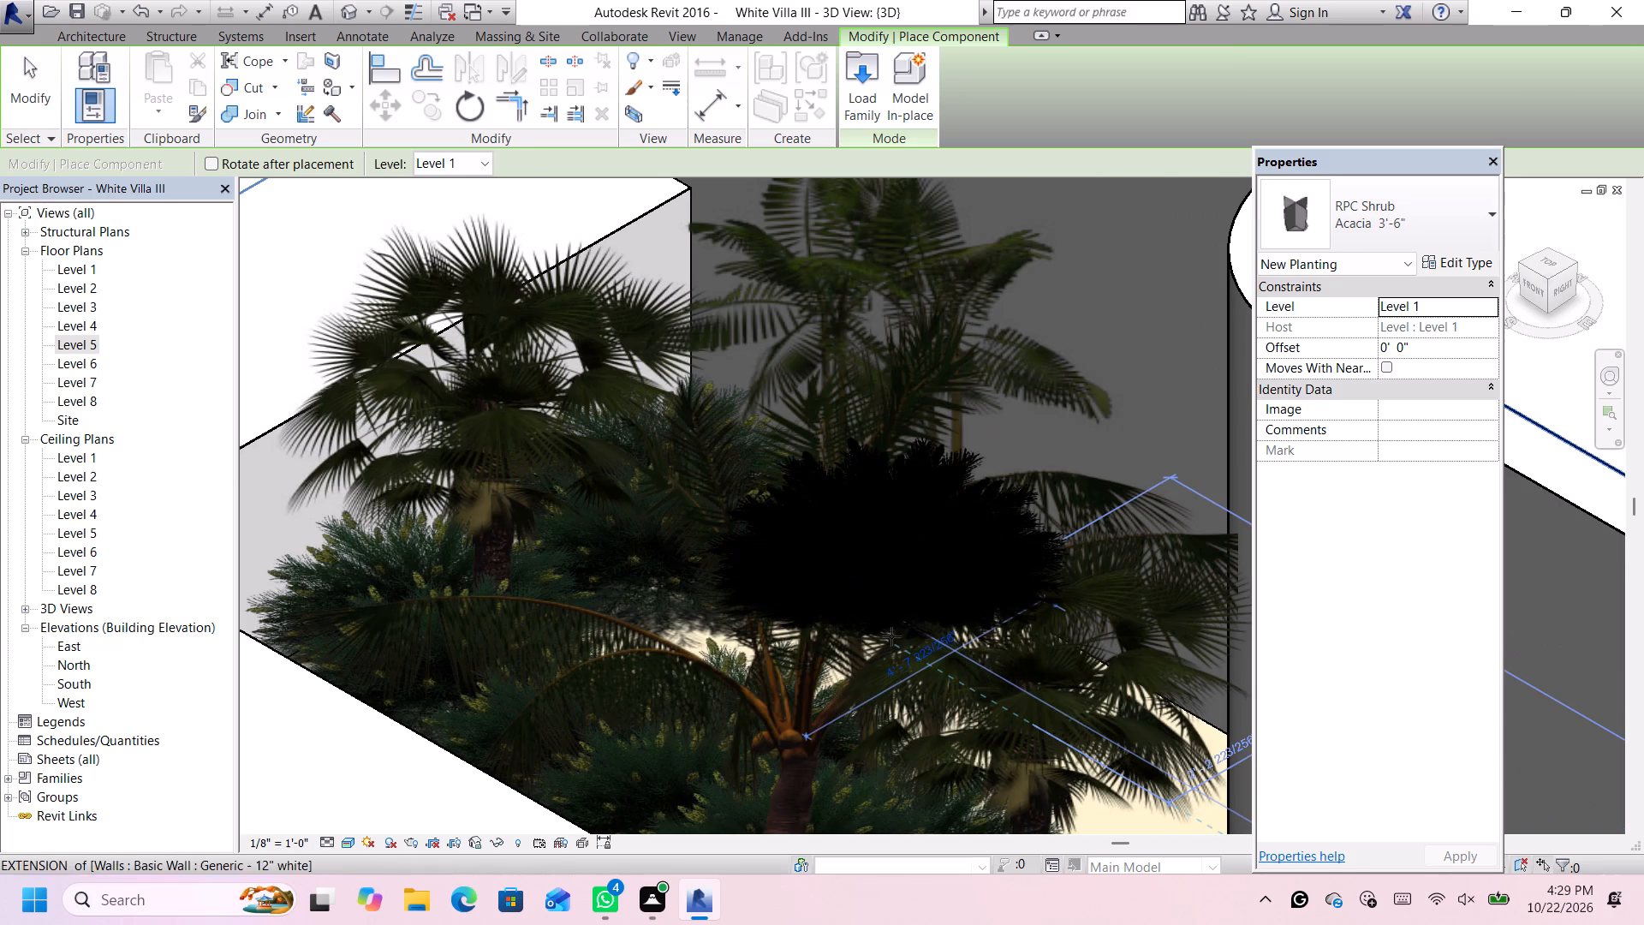
left_click(771, 755)
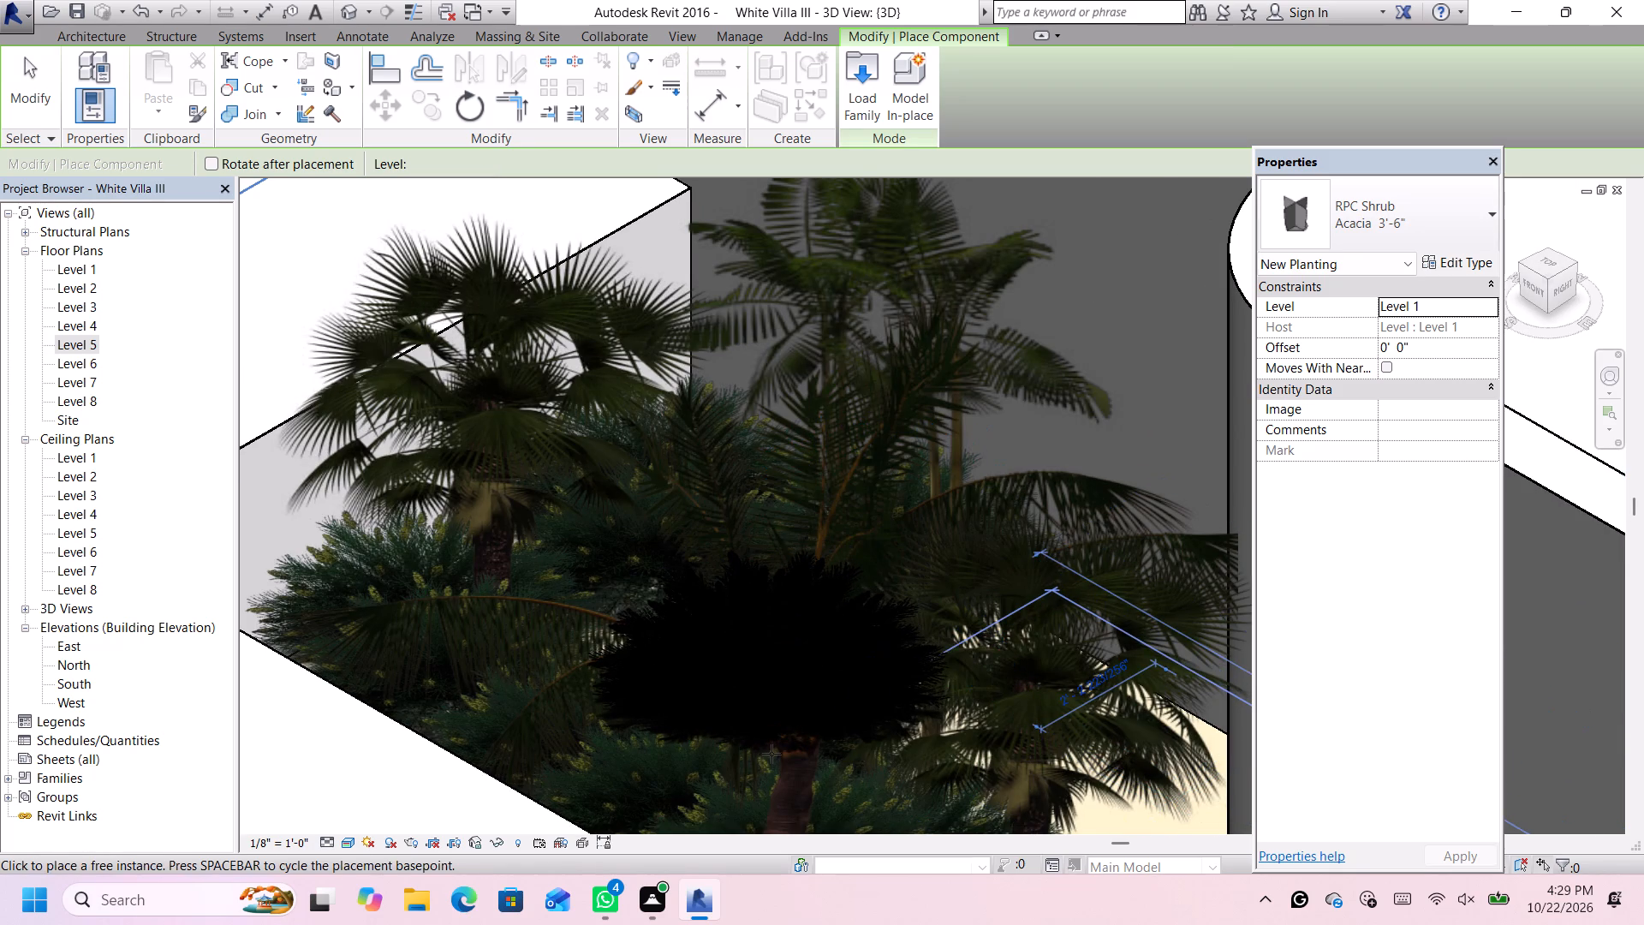
Fill the remaining gap beside the curved back wall with Acacia 3'-6" shrubs, dismissing the interrupting notification, and finish placing components.
scroll(771, 751, "down", 7)
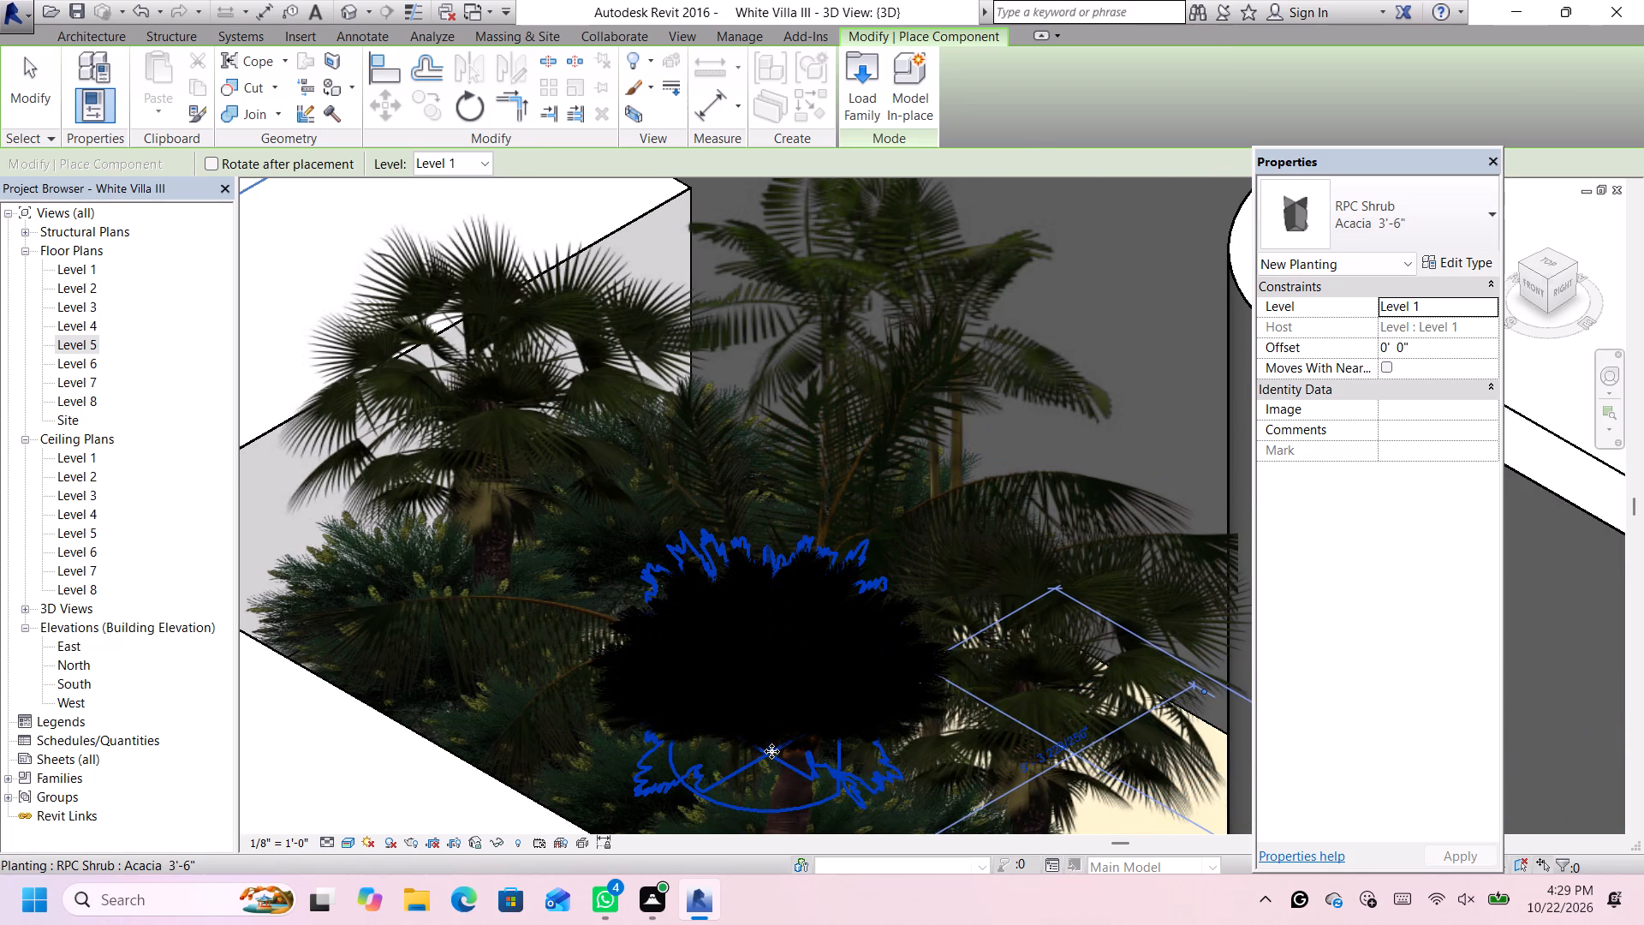
scroll(998, 779, "down", 1)
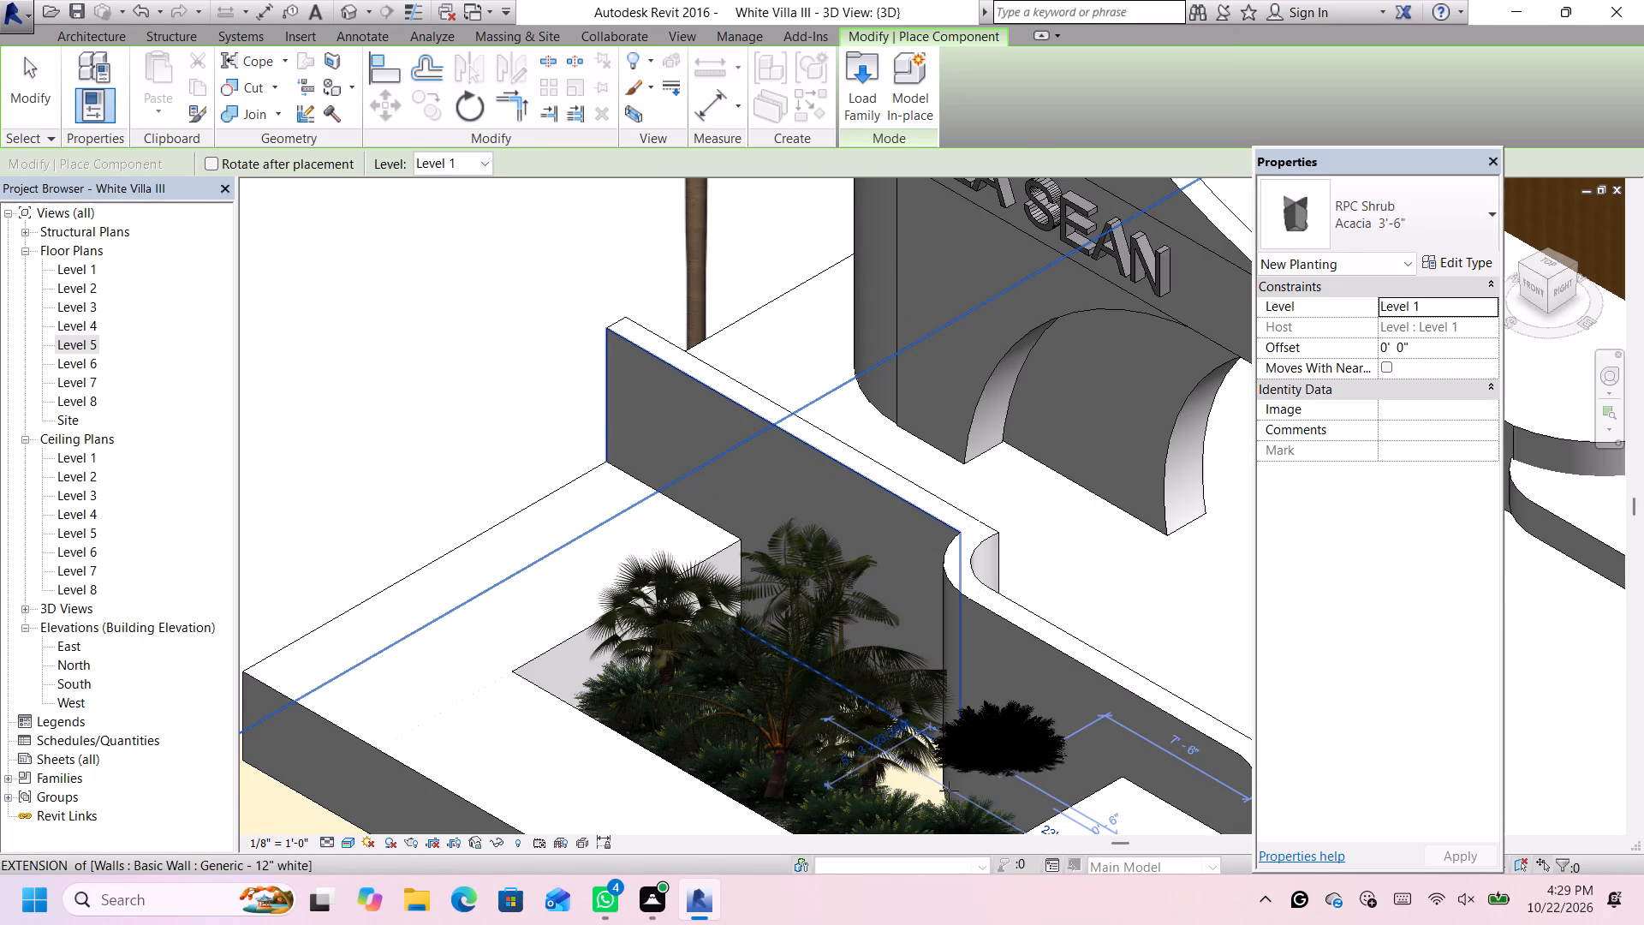
scroll(936, 791, "up", 12)
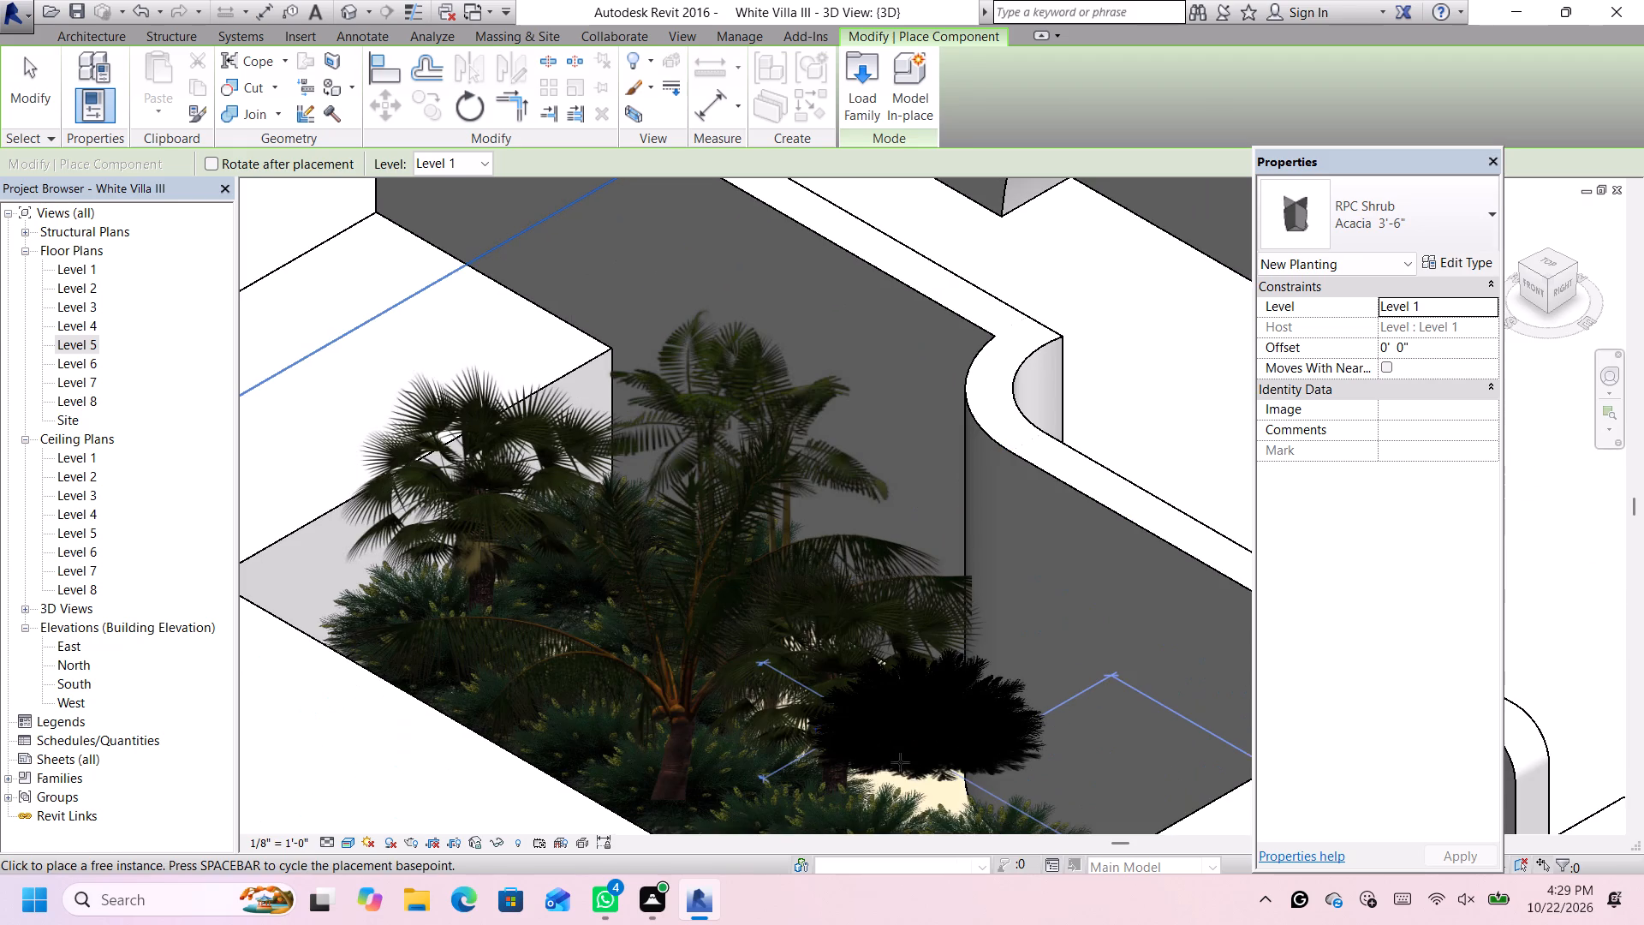
left_click(807, 627)
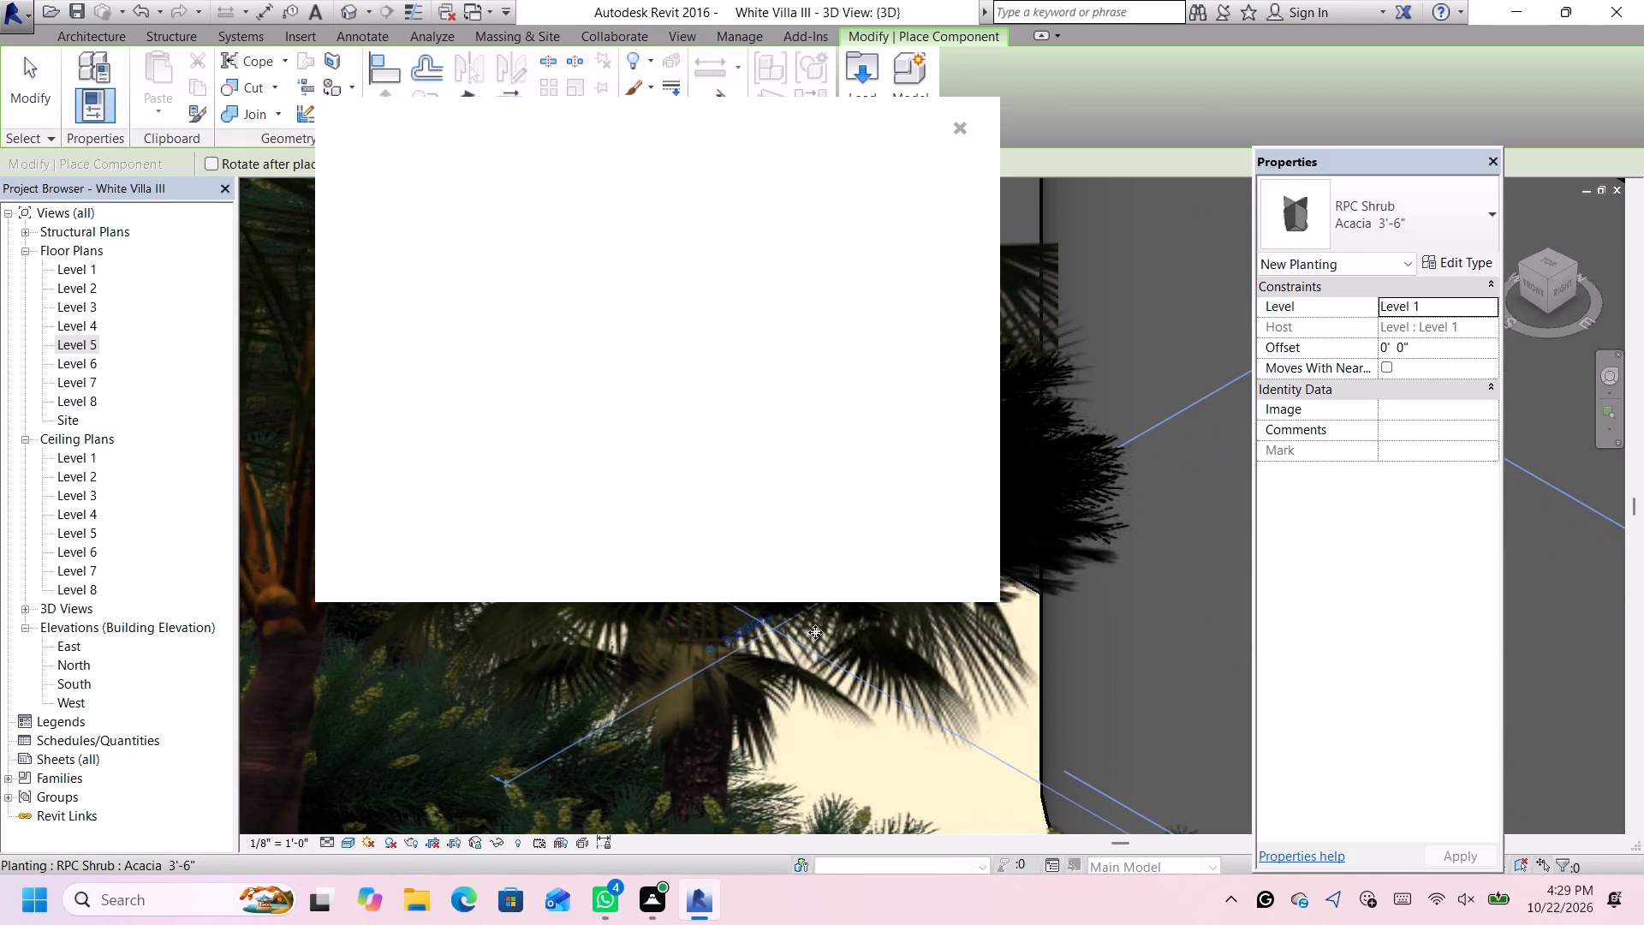
left_click(960, 122)
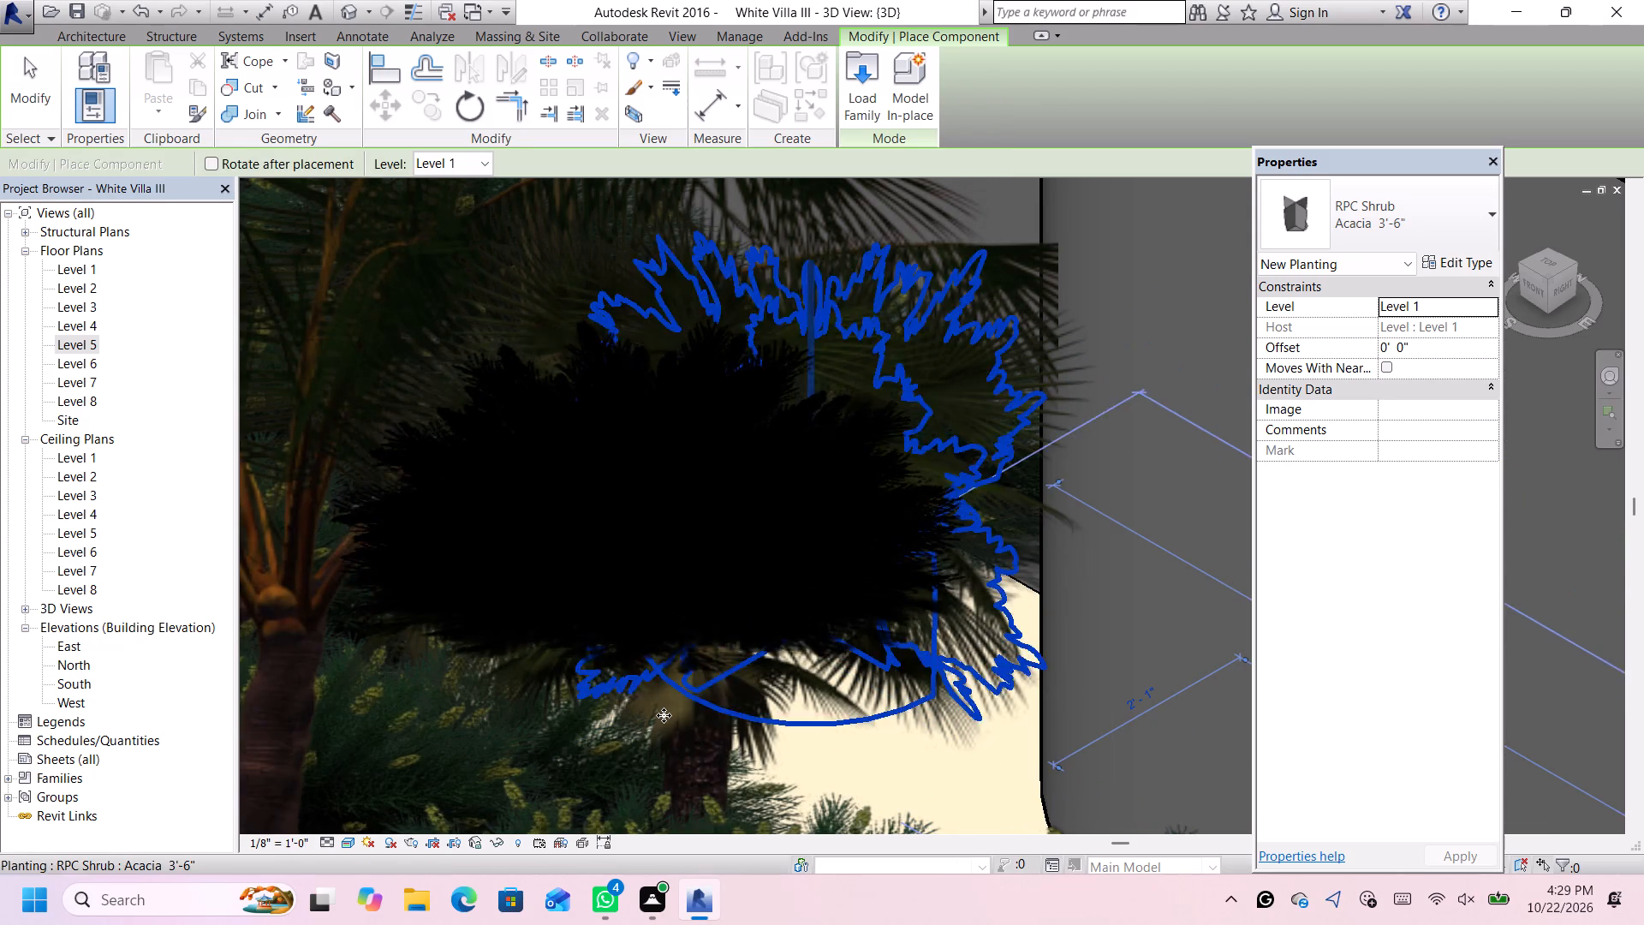
left_click(664, 719)
scroll(666, 716, "down", 6)
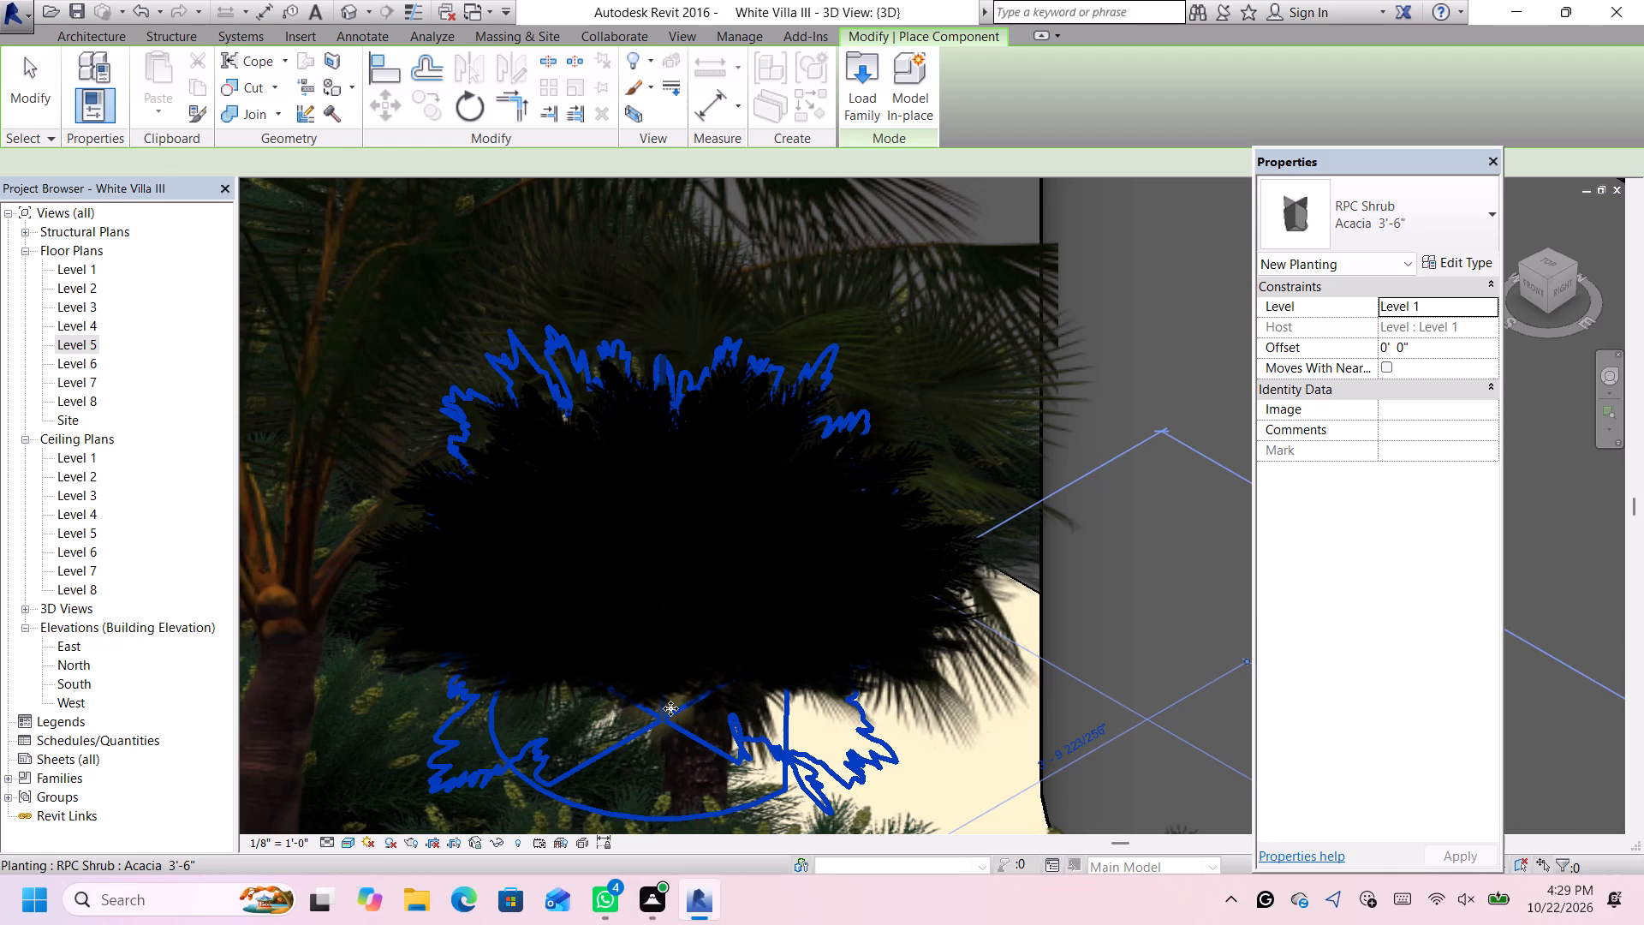
scroll(670, 708, "down", 6)
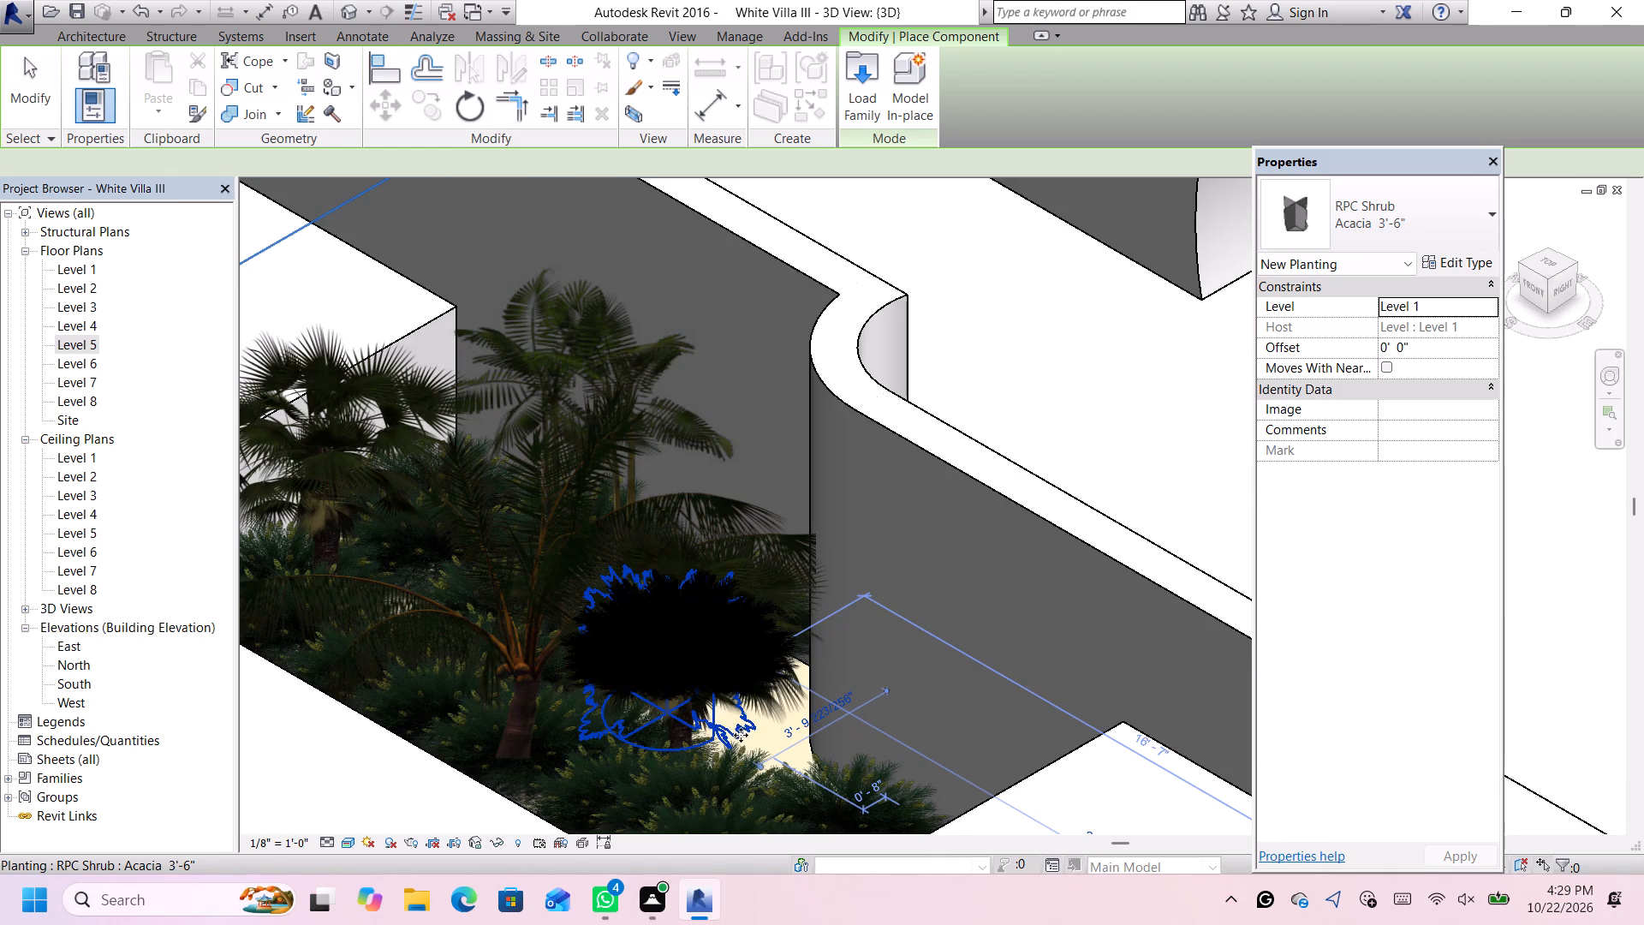
left_click(708, 746)
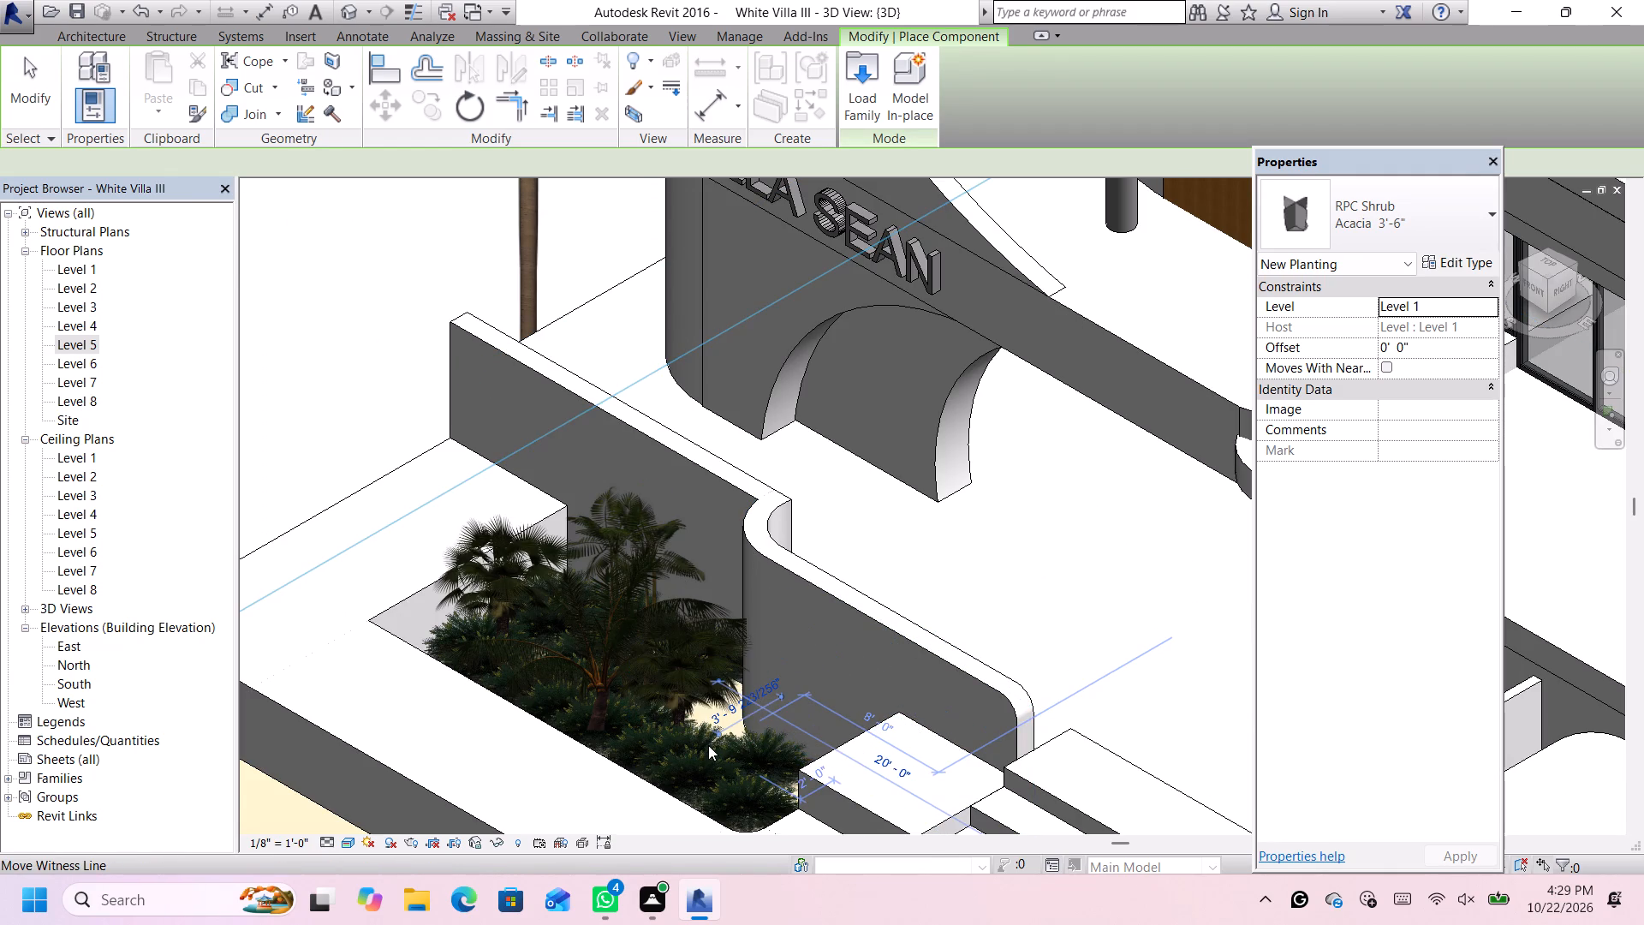
scroll(716, 704, "up", 4)
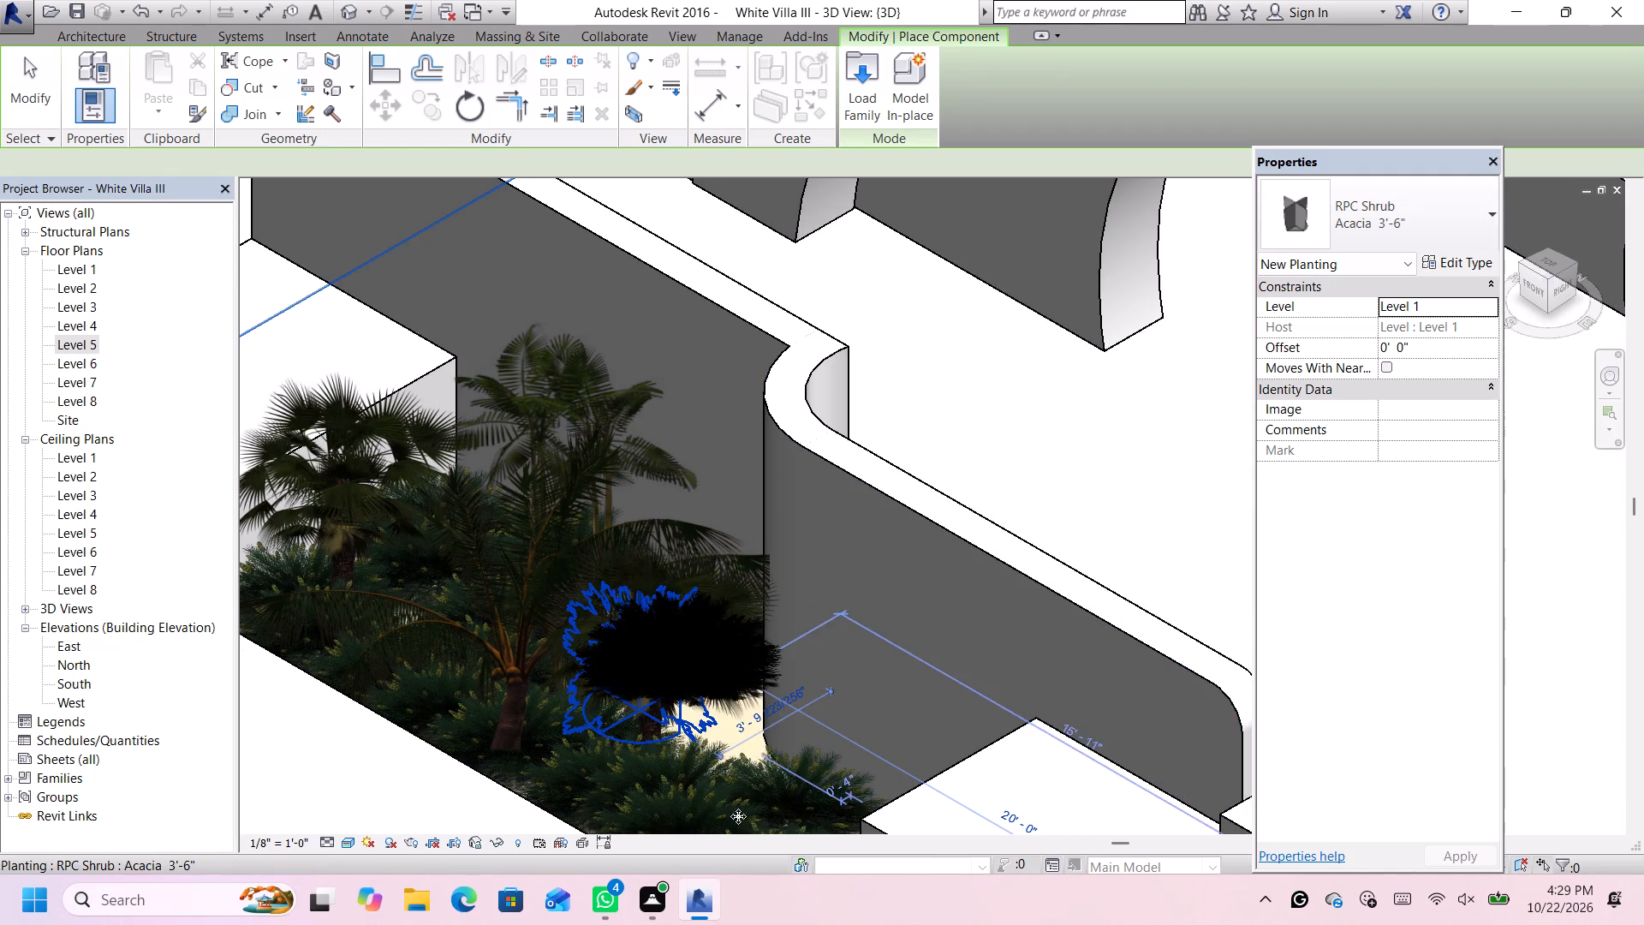
left_click(723, 771)
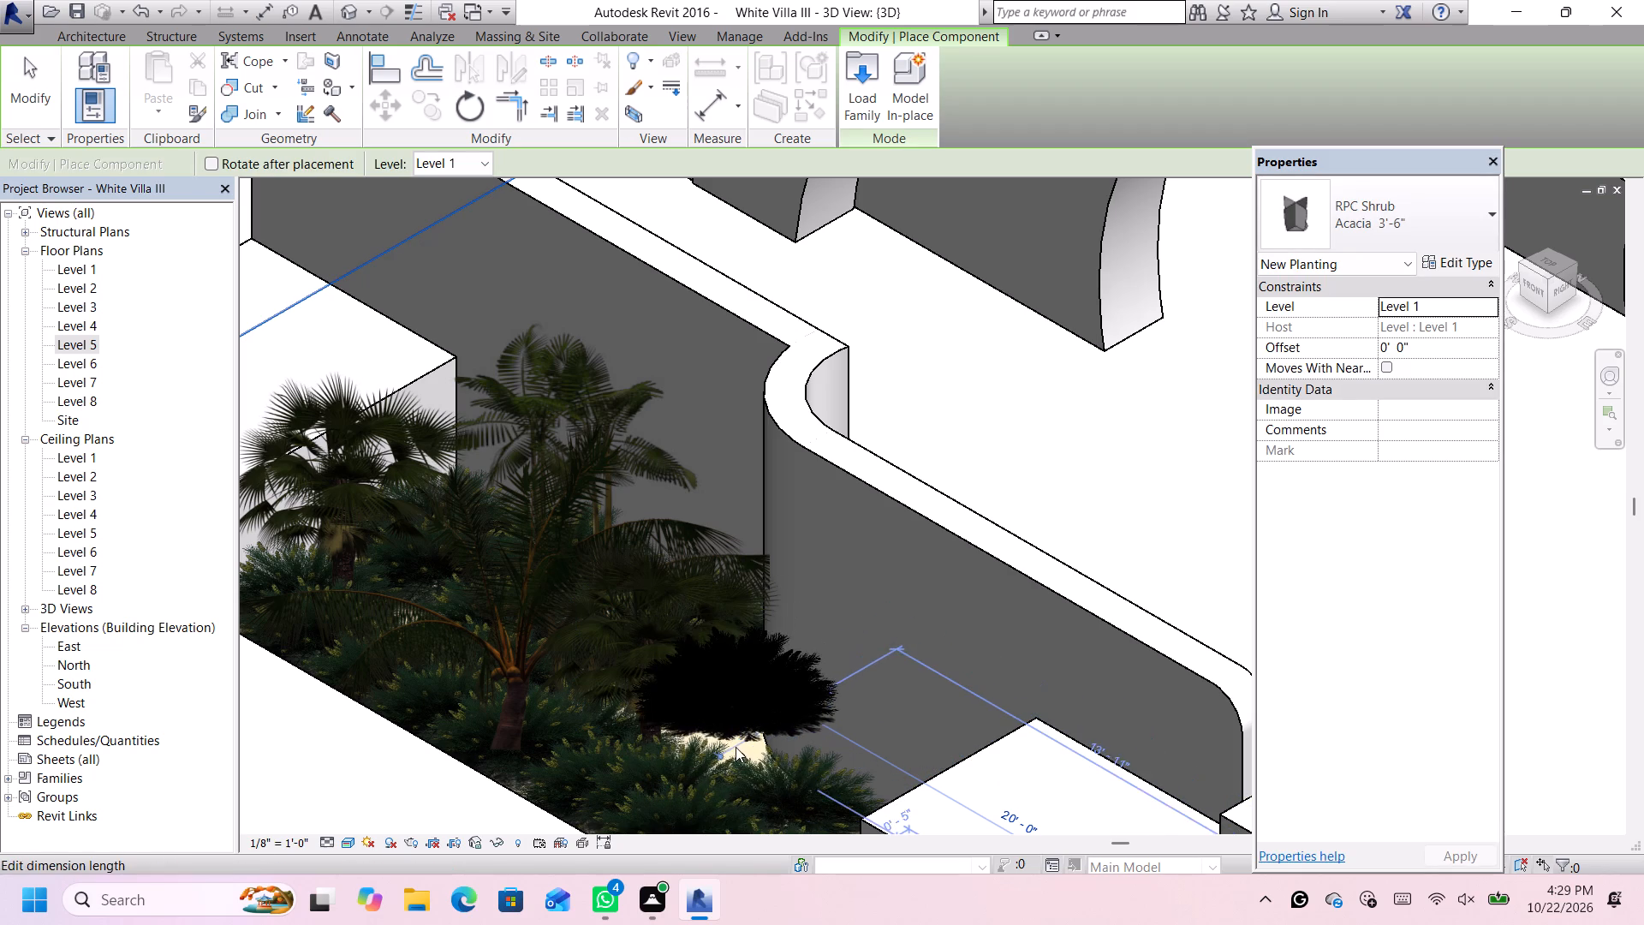
left_click(736, 749)
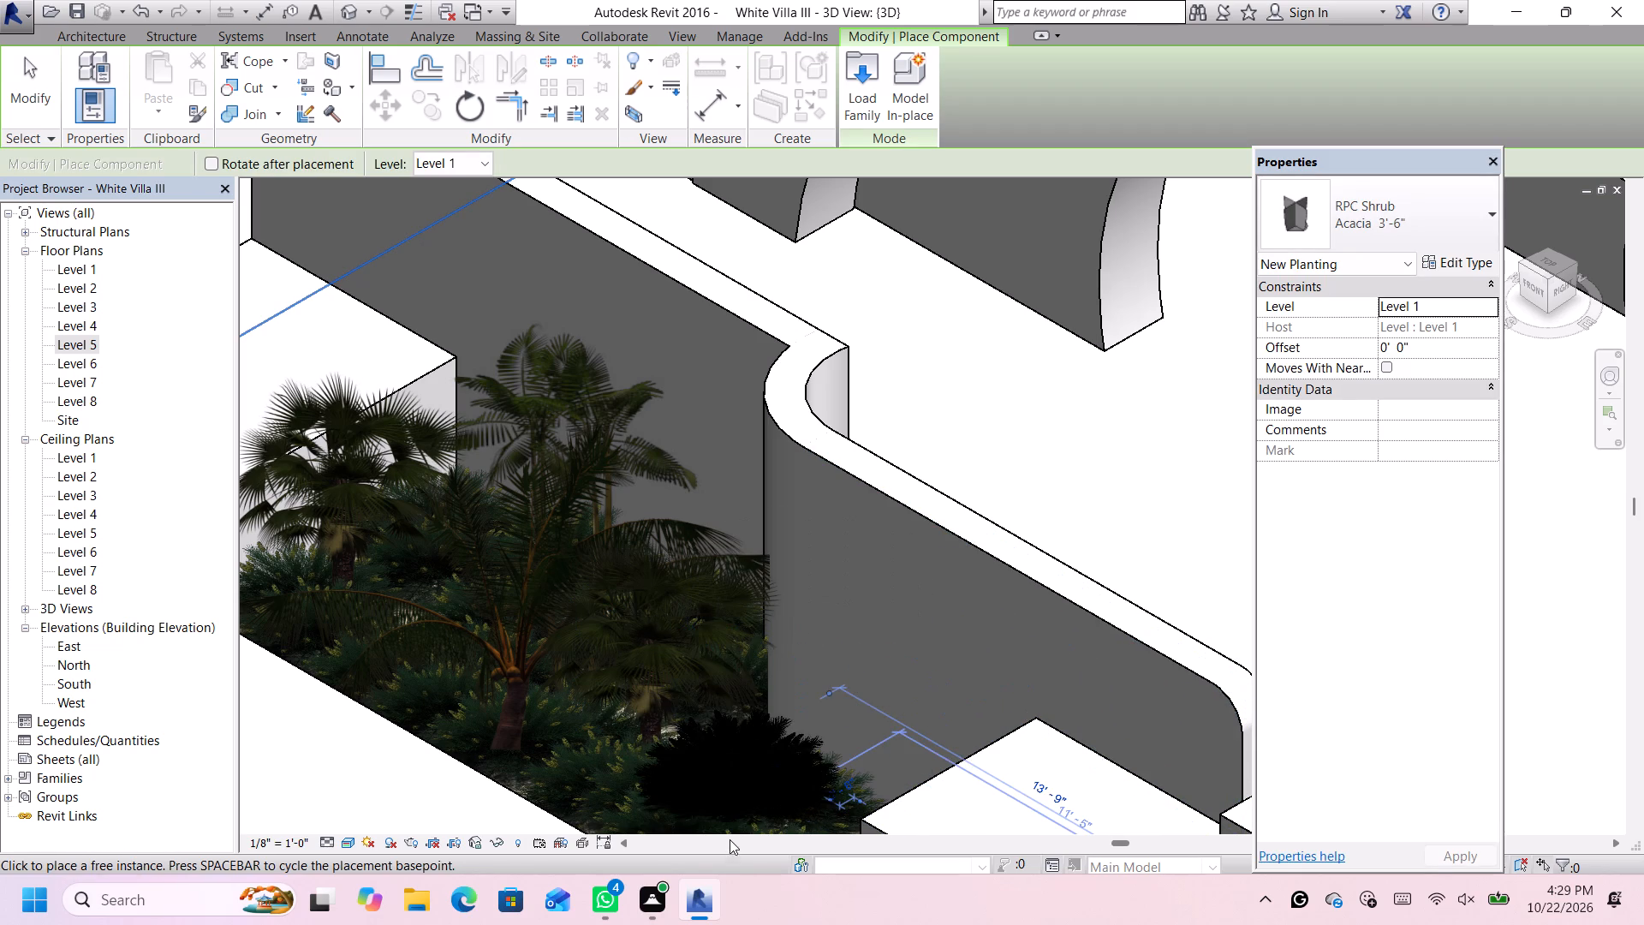
left_click(729, 793)
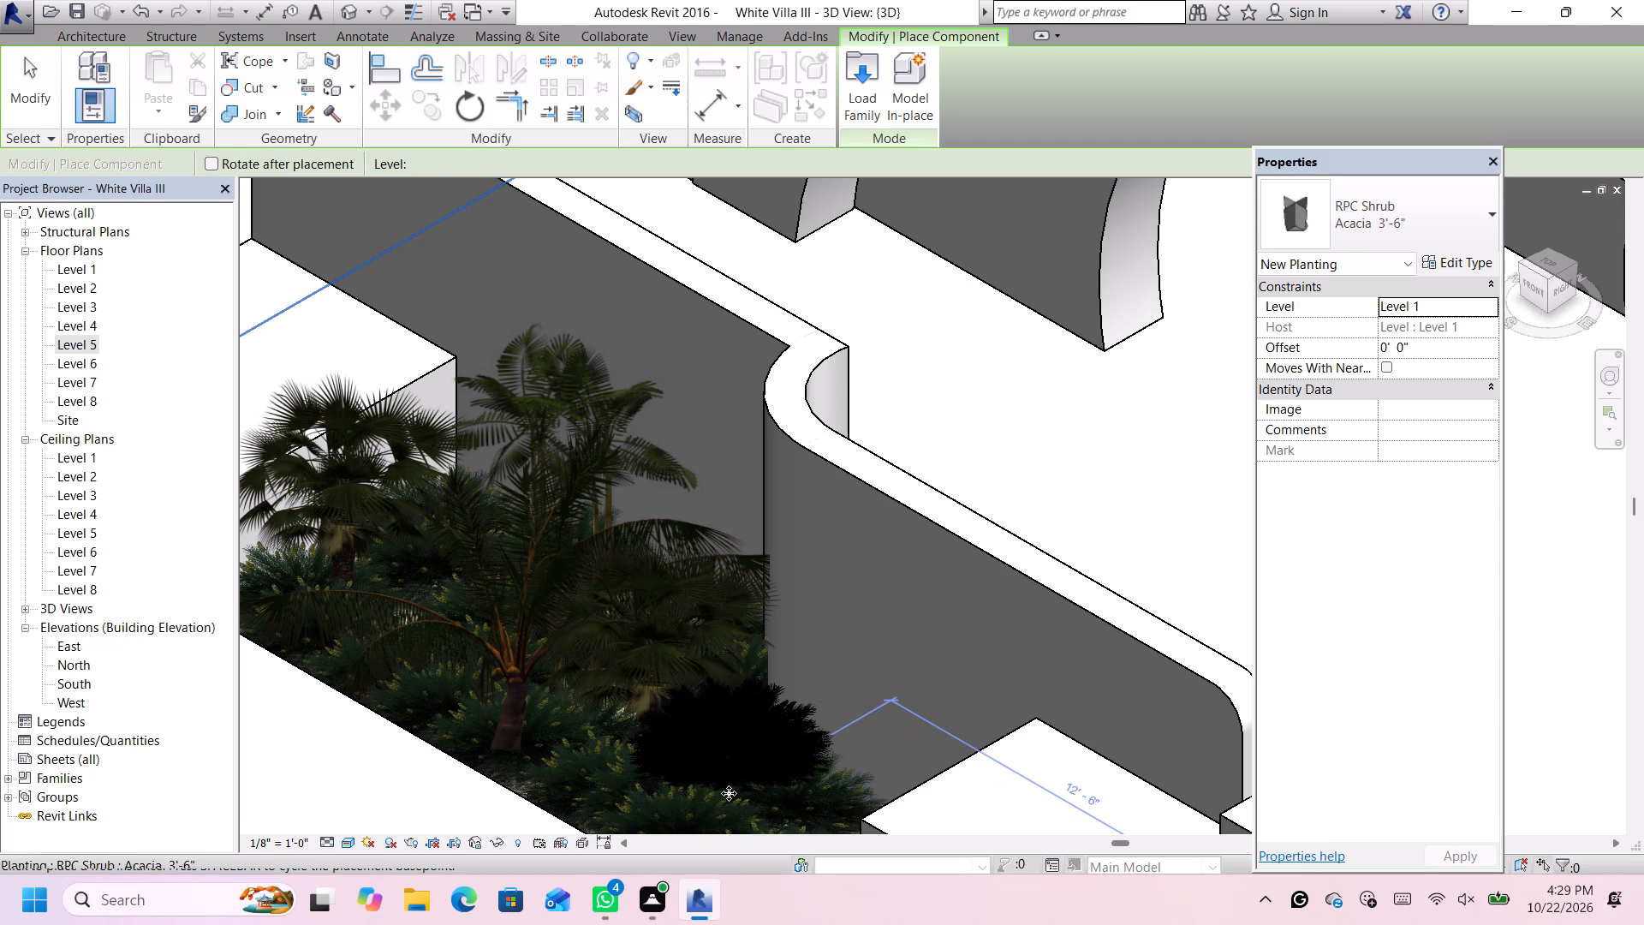
scroll(729, 793, "down", 7)
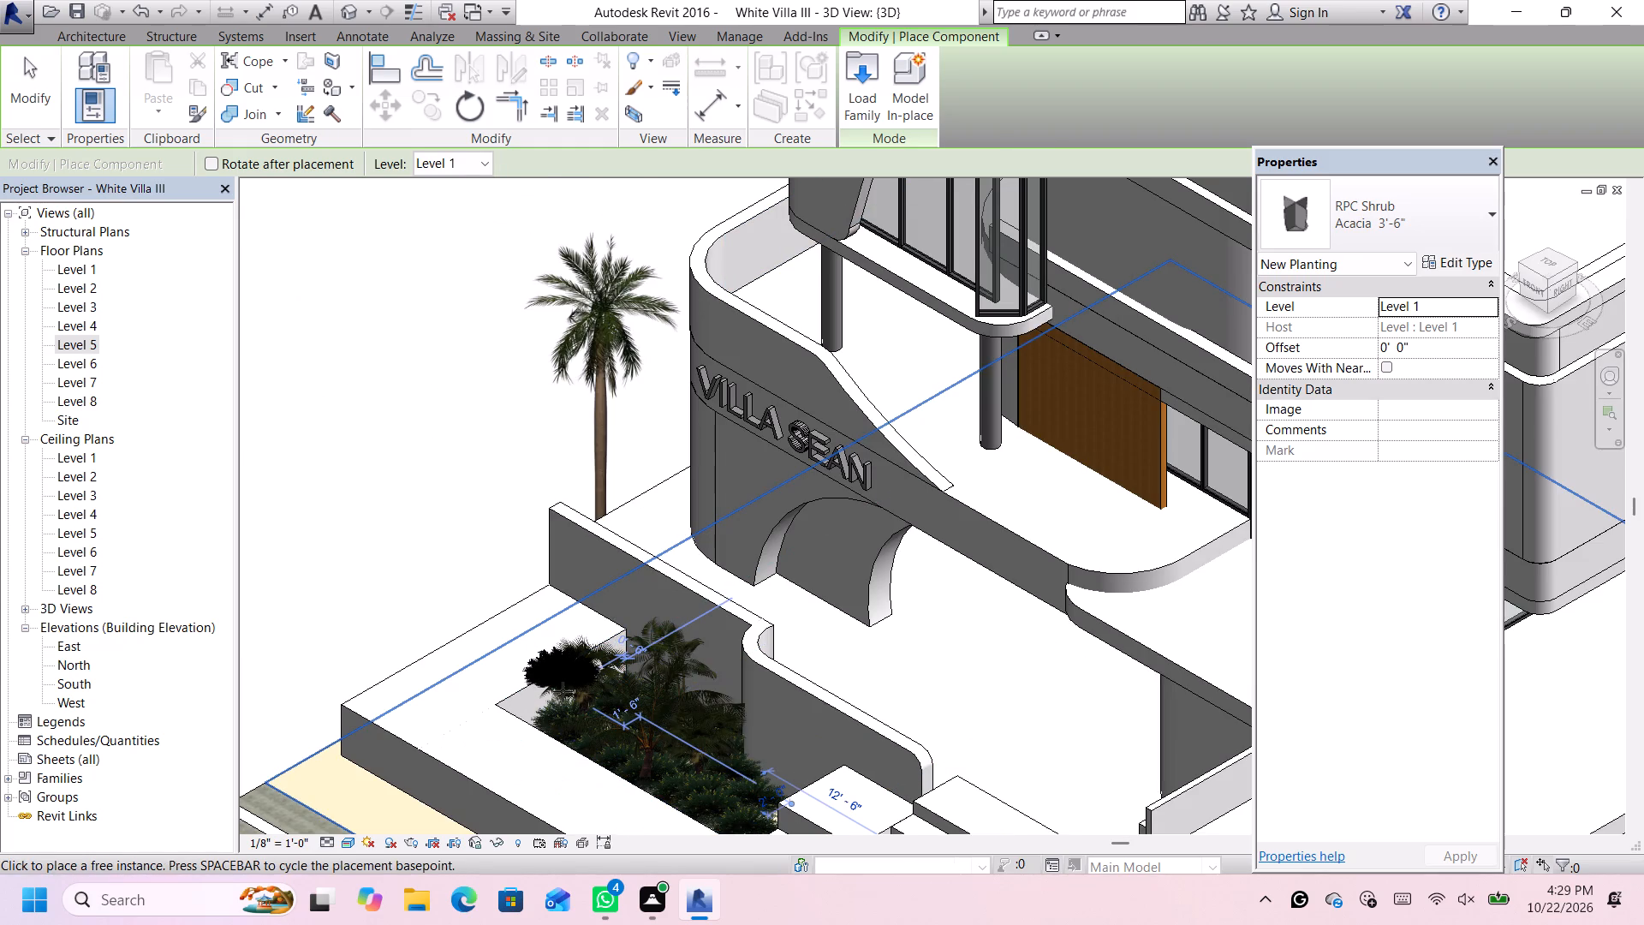
key("Escape")
key("Escape")
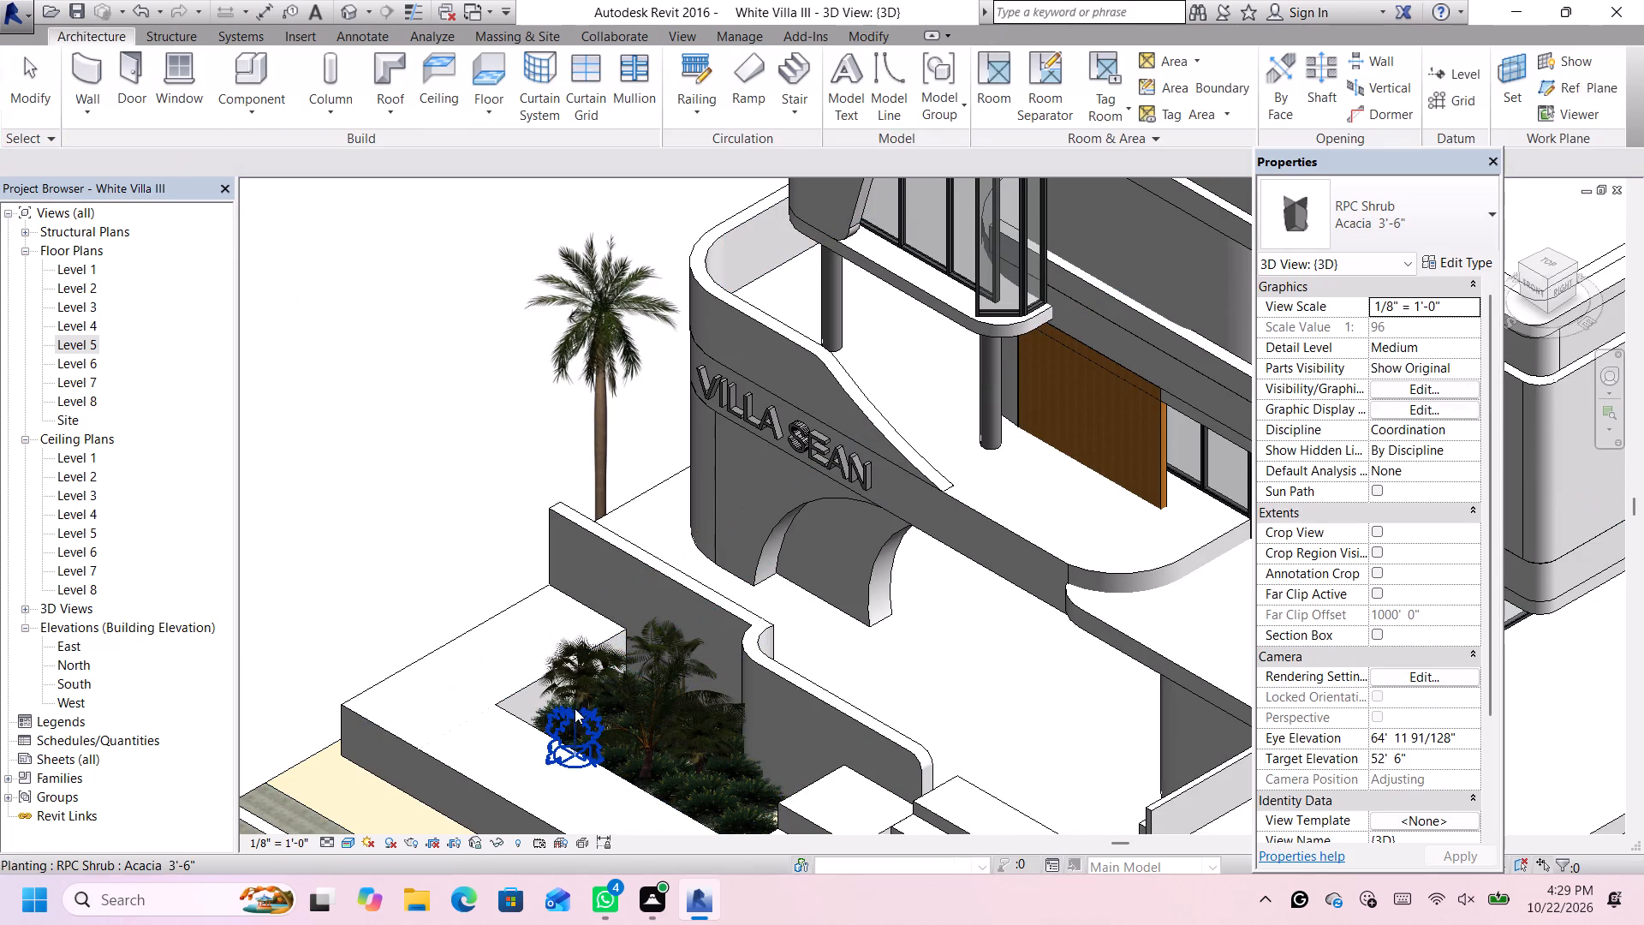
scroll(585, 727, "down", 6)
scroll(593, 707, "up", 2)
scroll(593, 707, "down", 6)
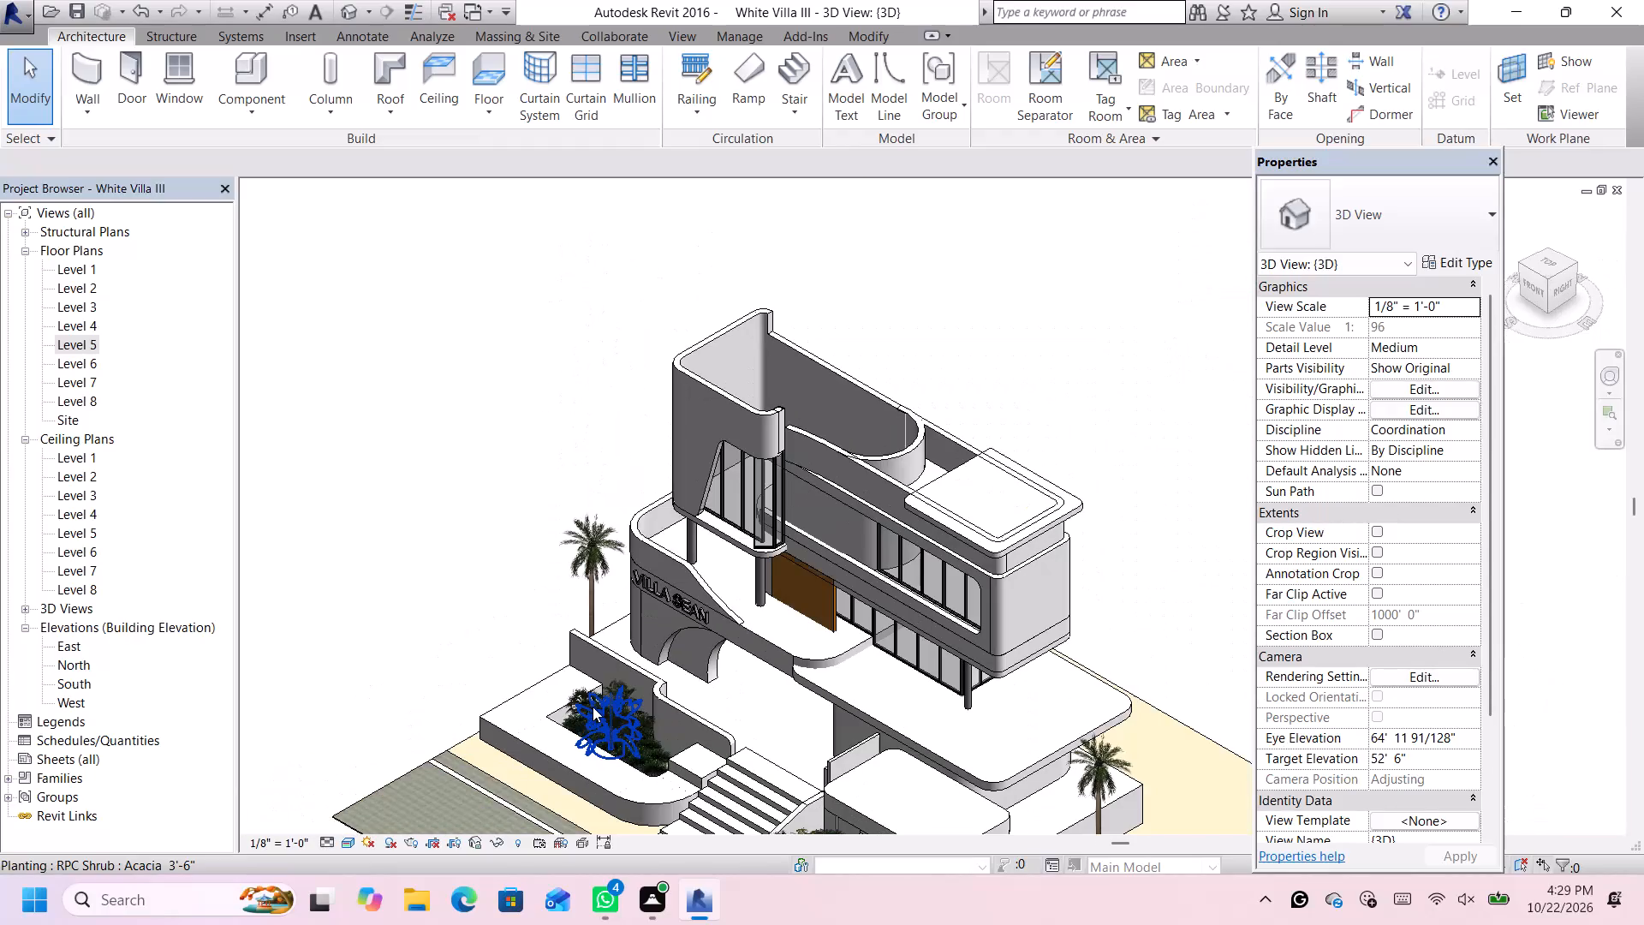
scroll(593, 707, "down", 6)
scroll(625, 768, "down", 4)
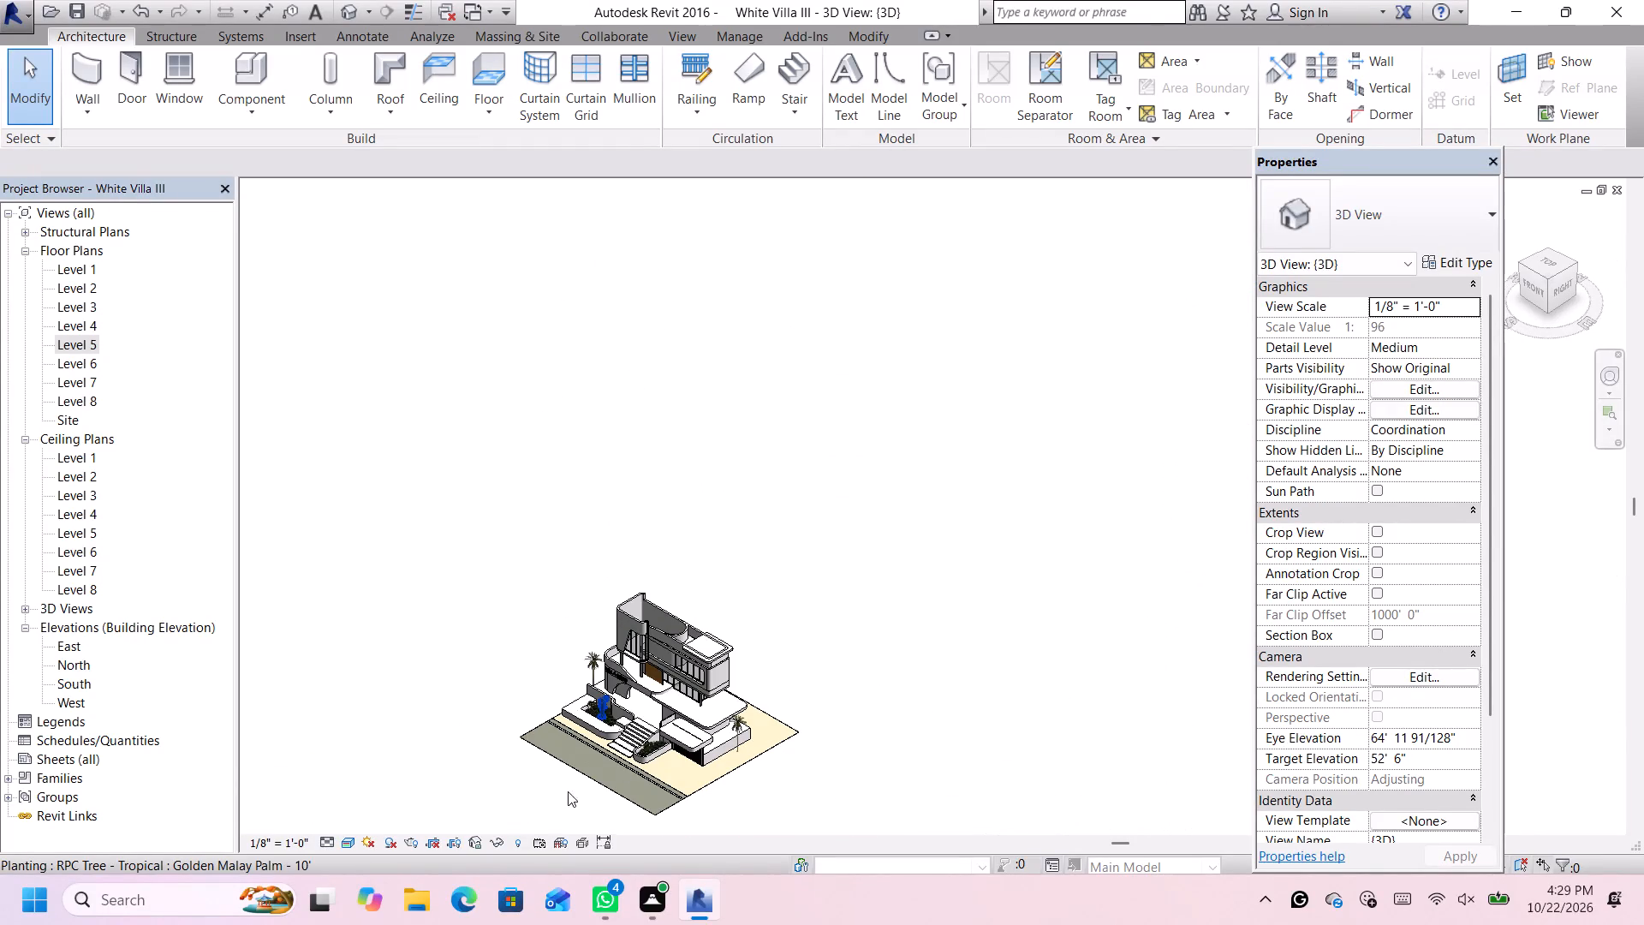
Examine the planted front facade of the villa in the 3D view, first at an angle and then straight from the front.
scroll(554, 810, "up", 12)
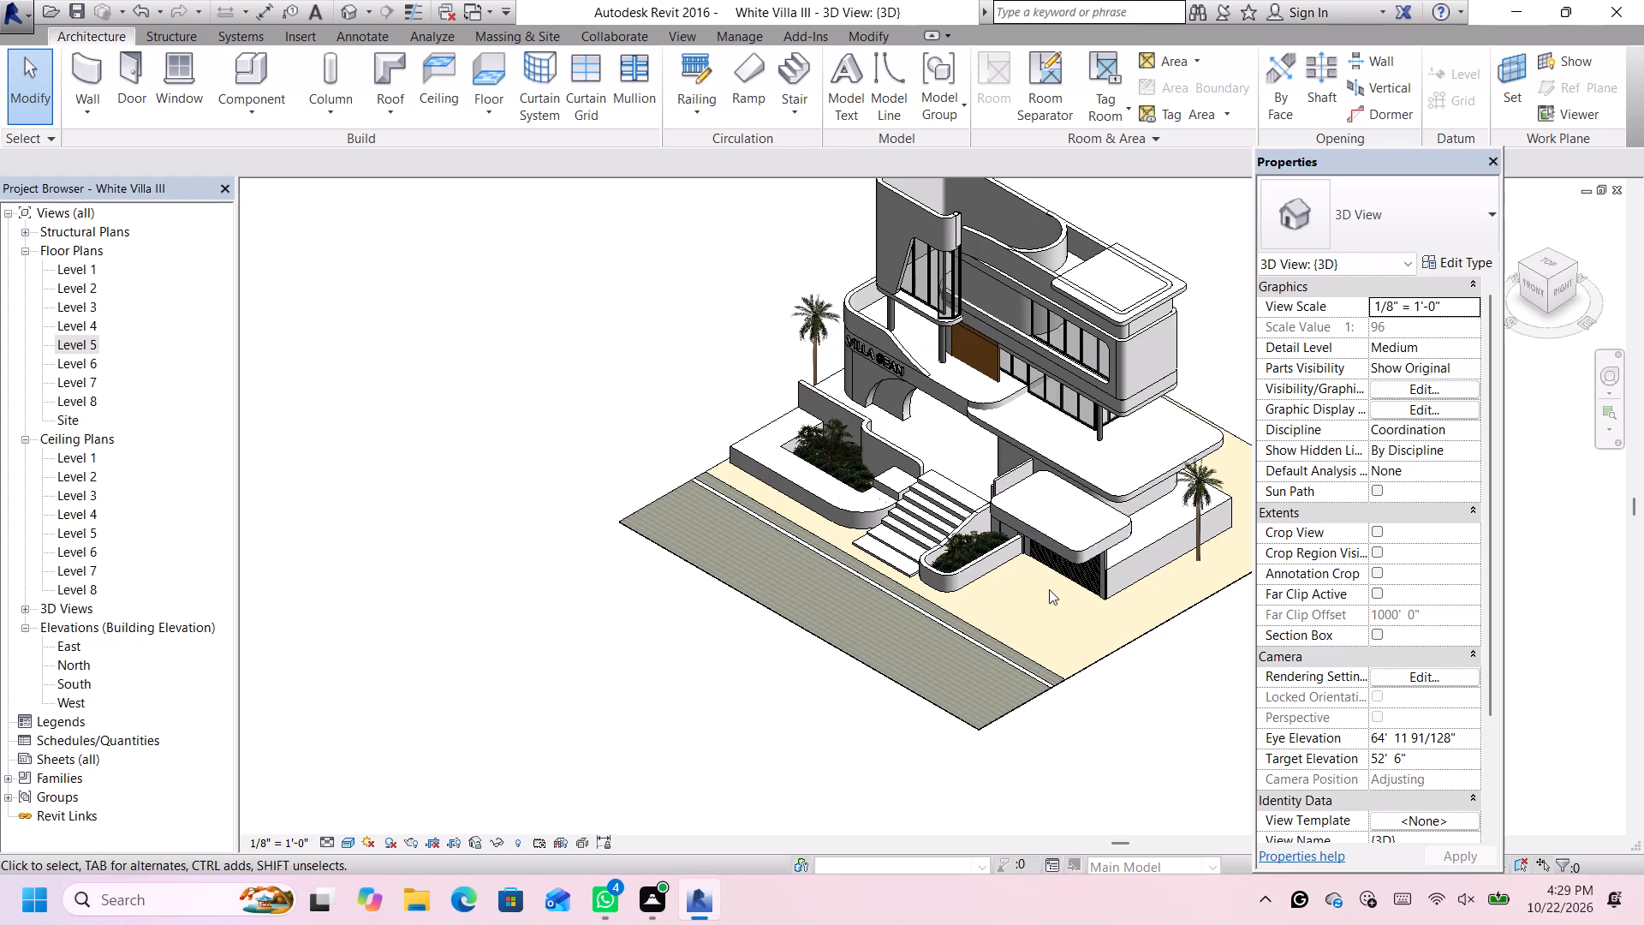
left_click(1532, 288)
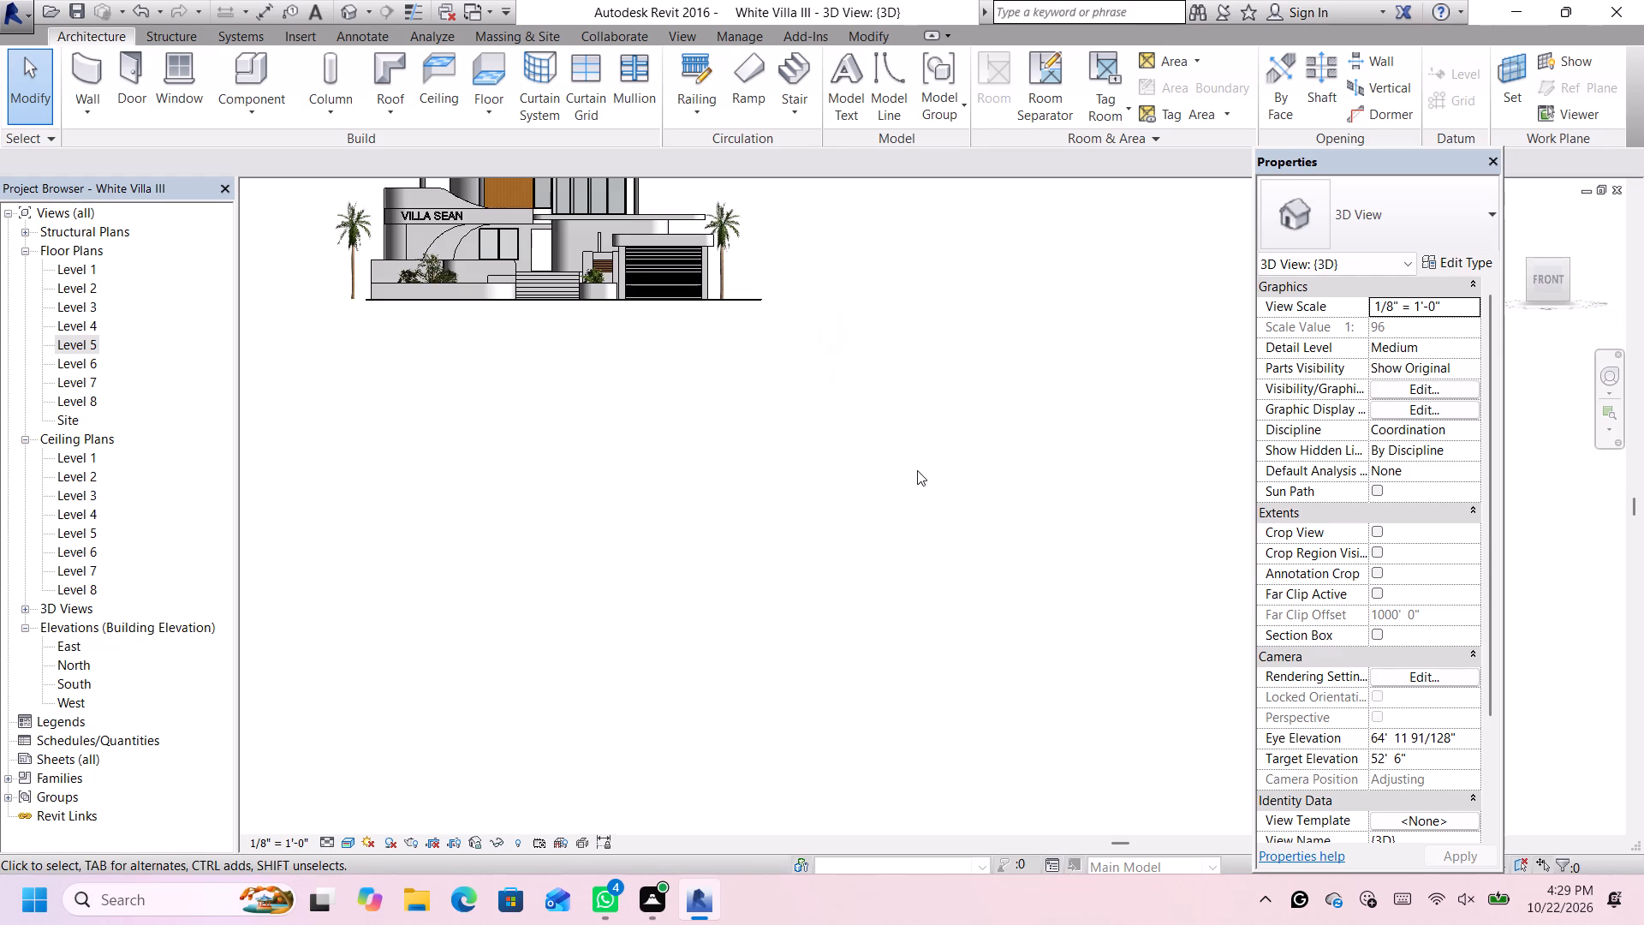
scroll(1107, 385, "up", 2)
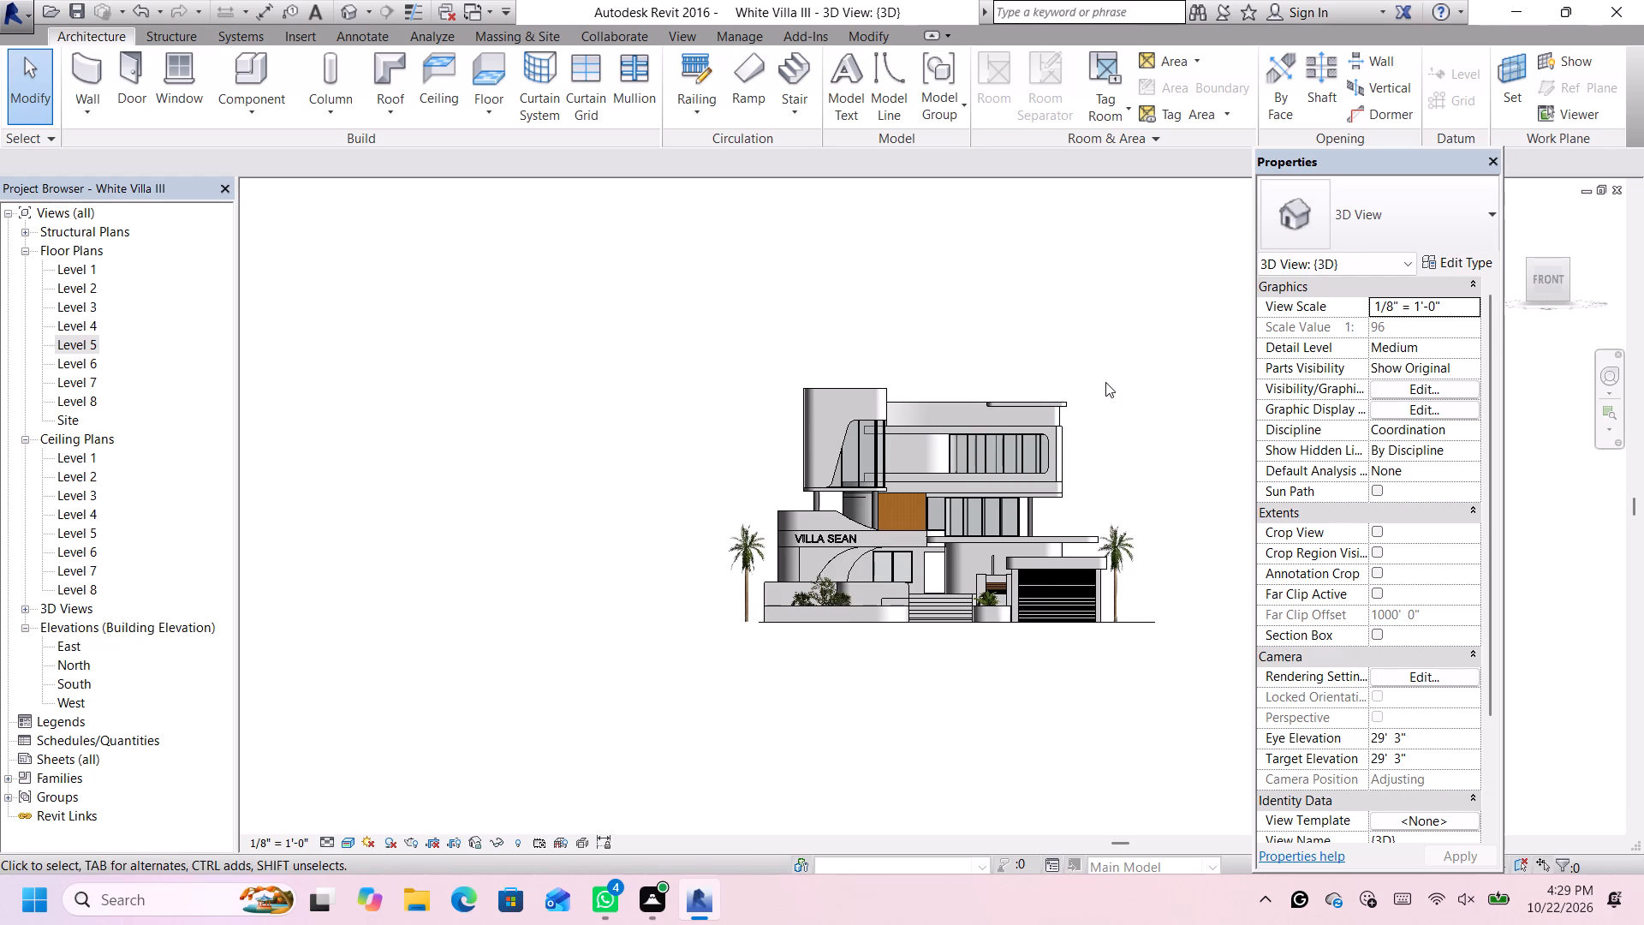
scroll(1105, 382, "up", 6)
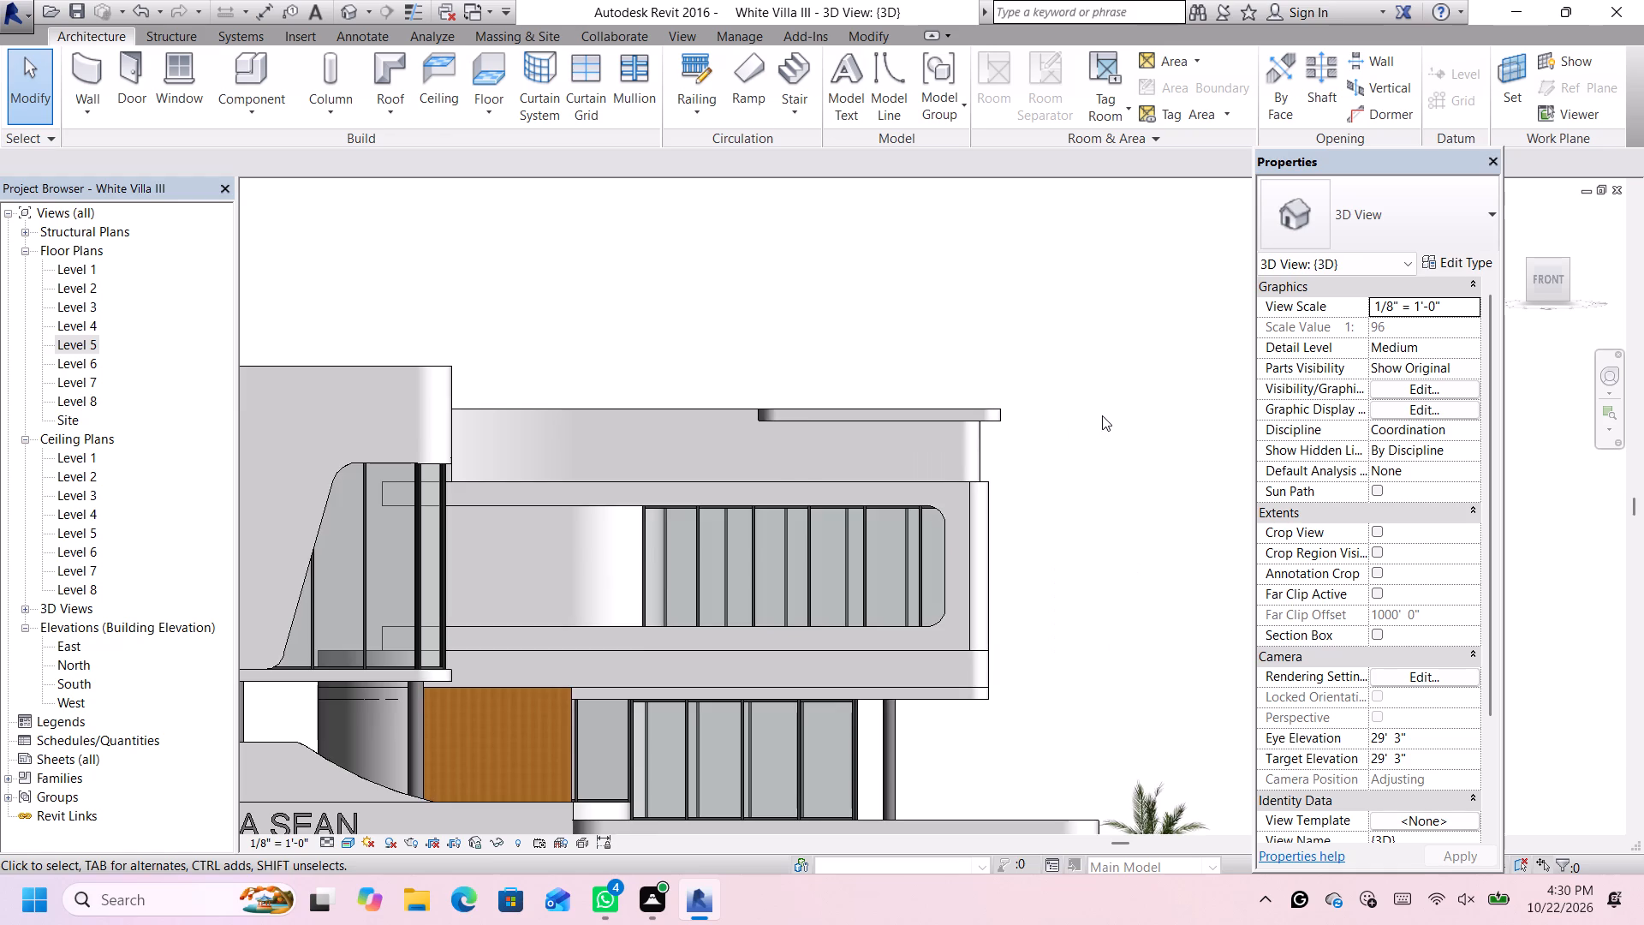
scroll(1094, 421, "down", 9)
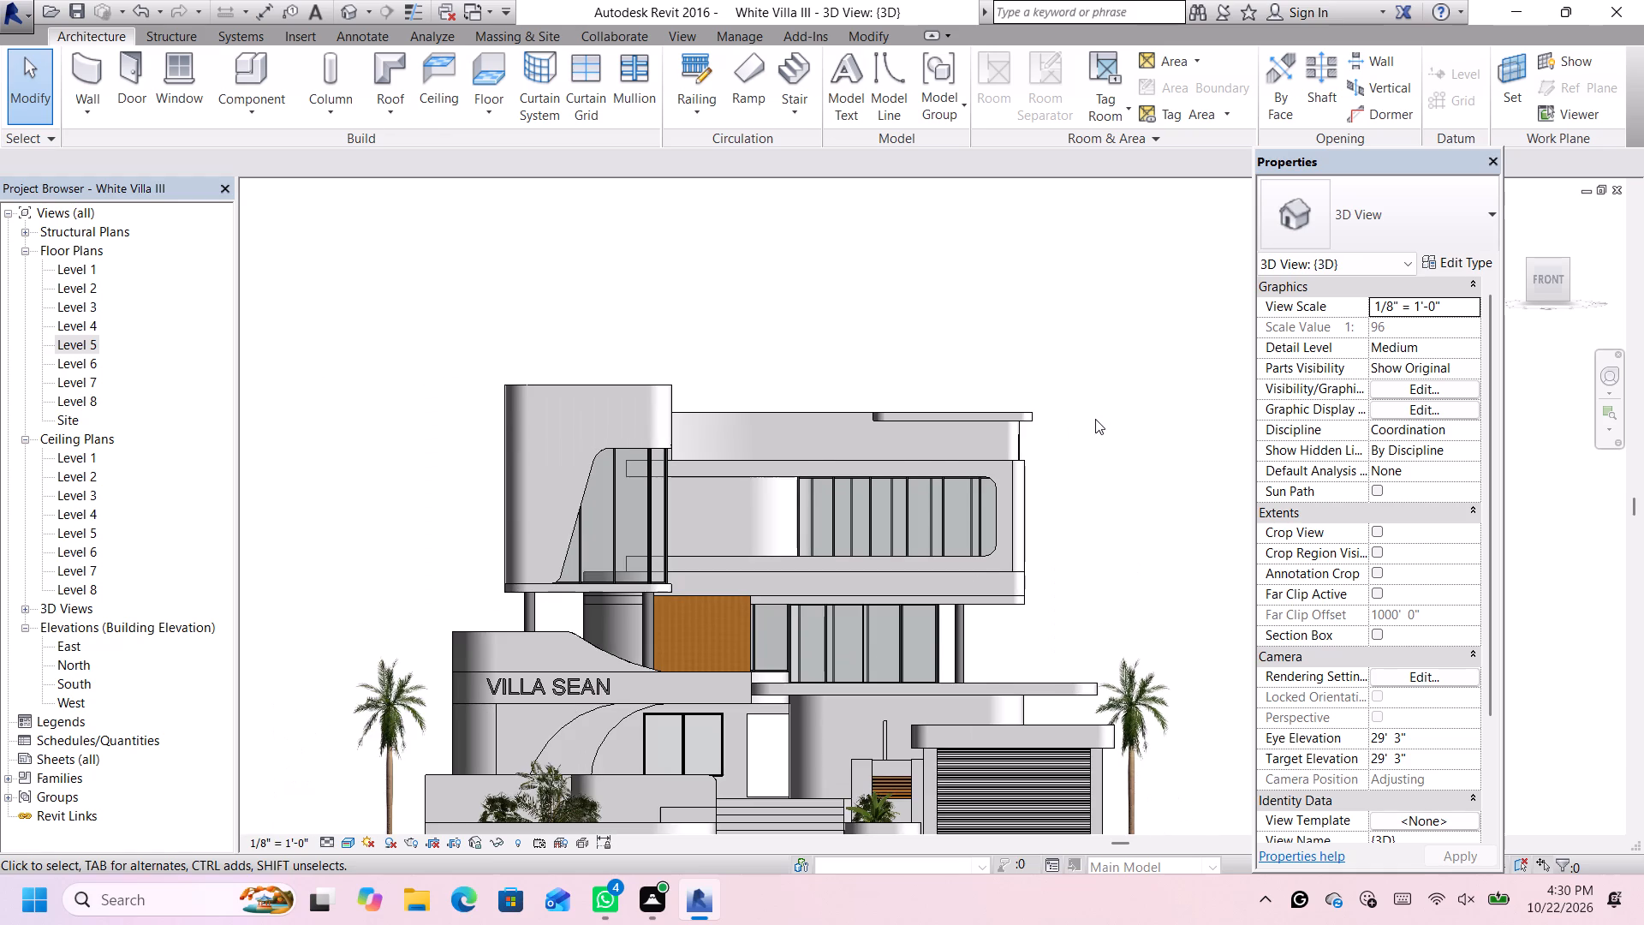
scroll(1096, 420, "up", 2)
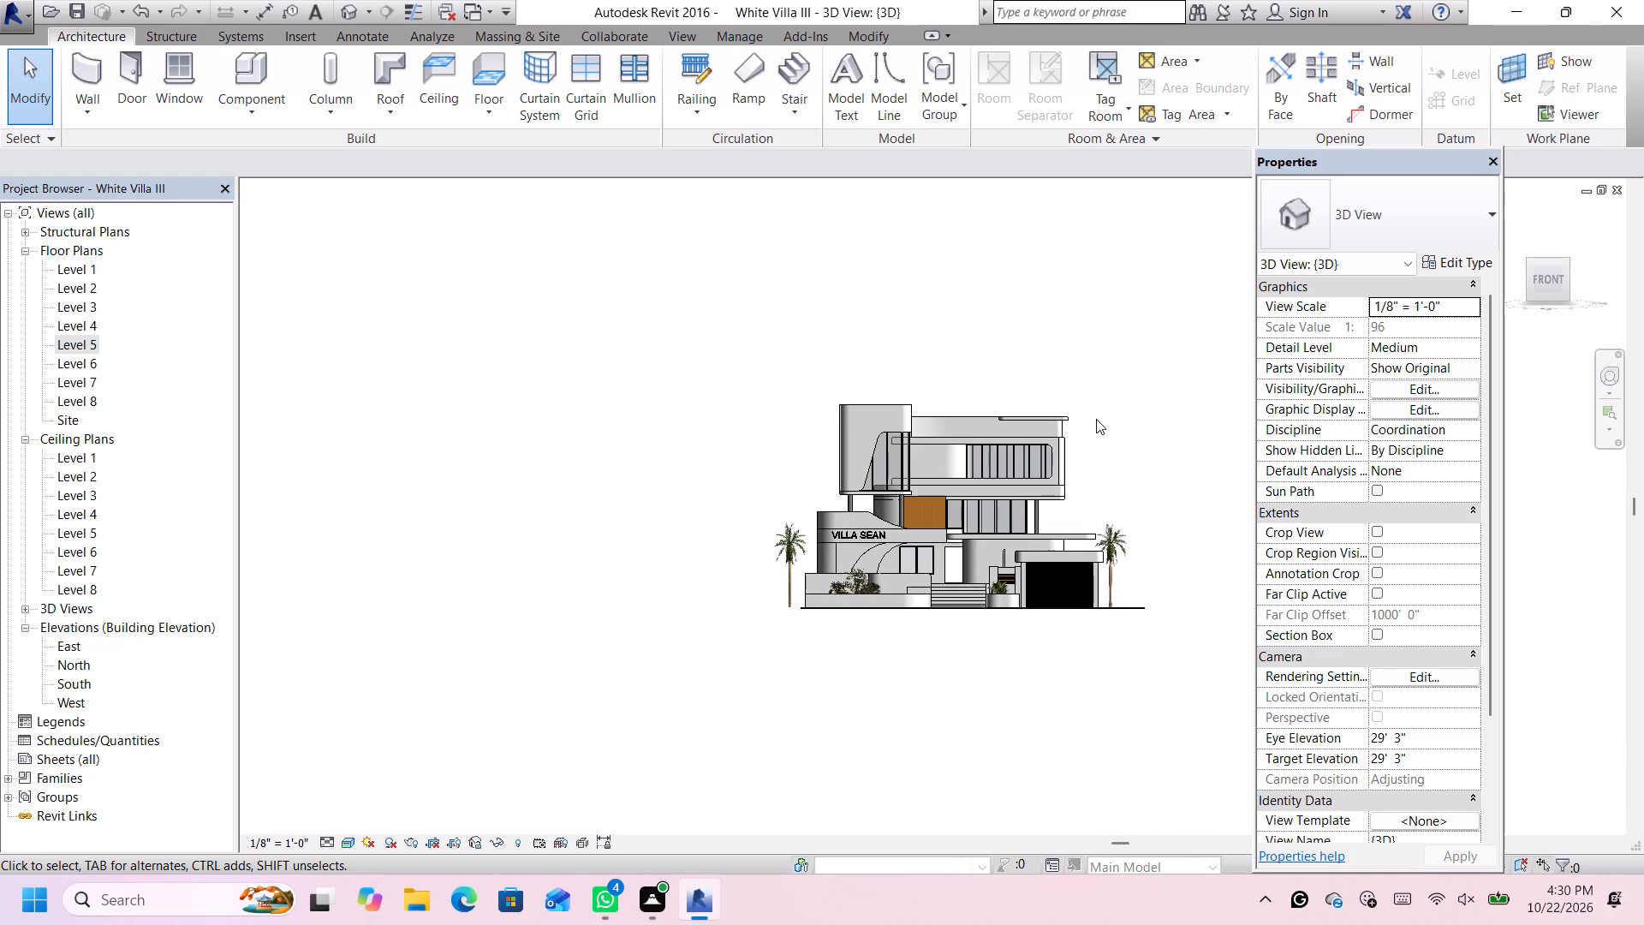
scroll(1035, 641, "up", 4)
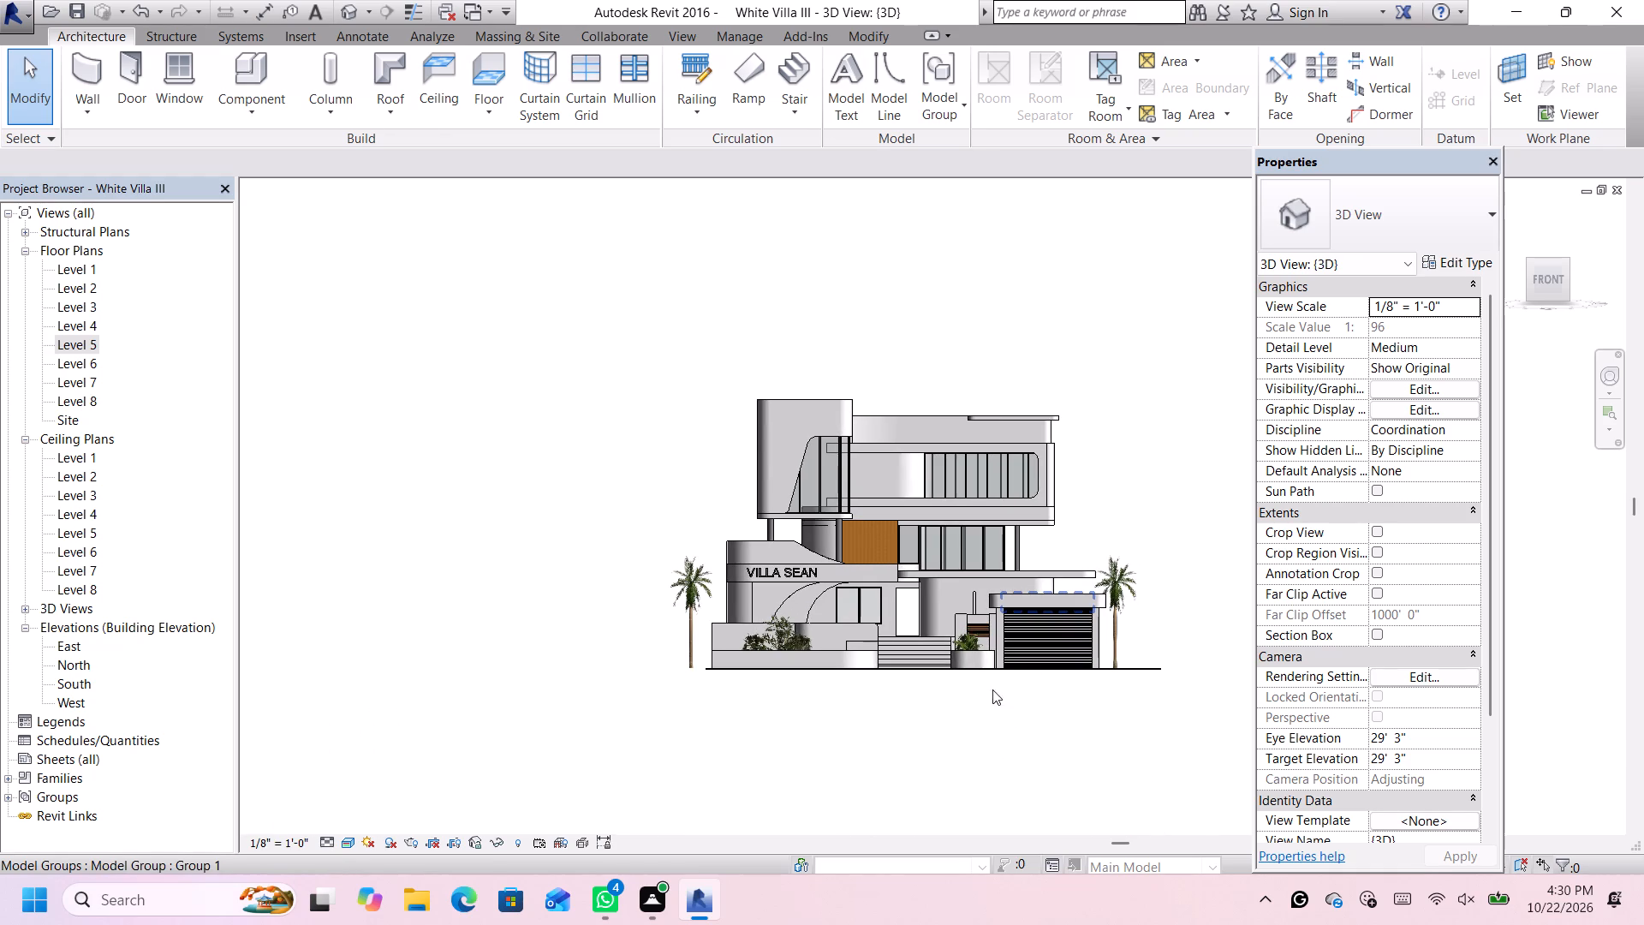
scroll(992, 693, "up", 1)
left_click(1169, 411)
scroll(1169, 404, "down", 3)
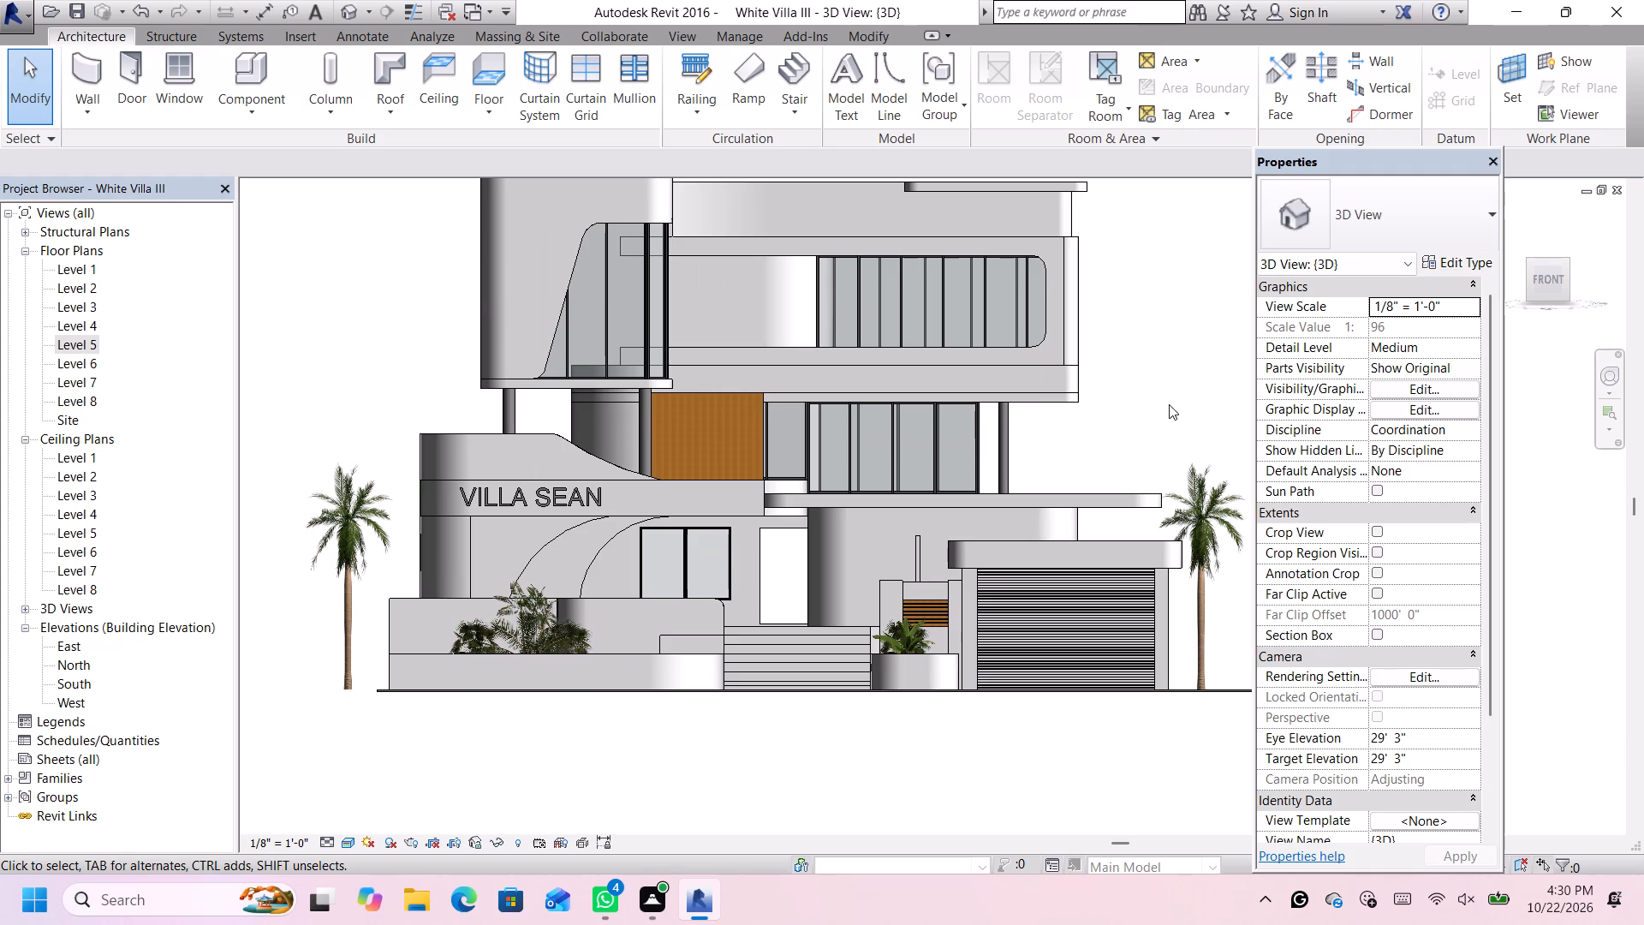
scroll(1093, 235, "up", 2)
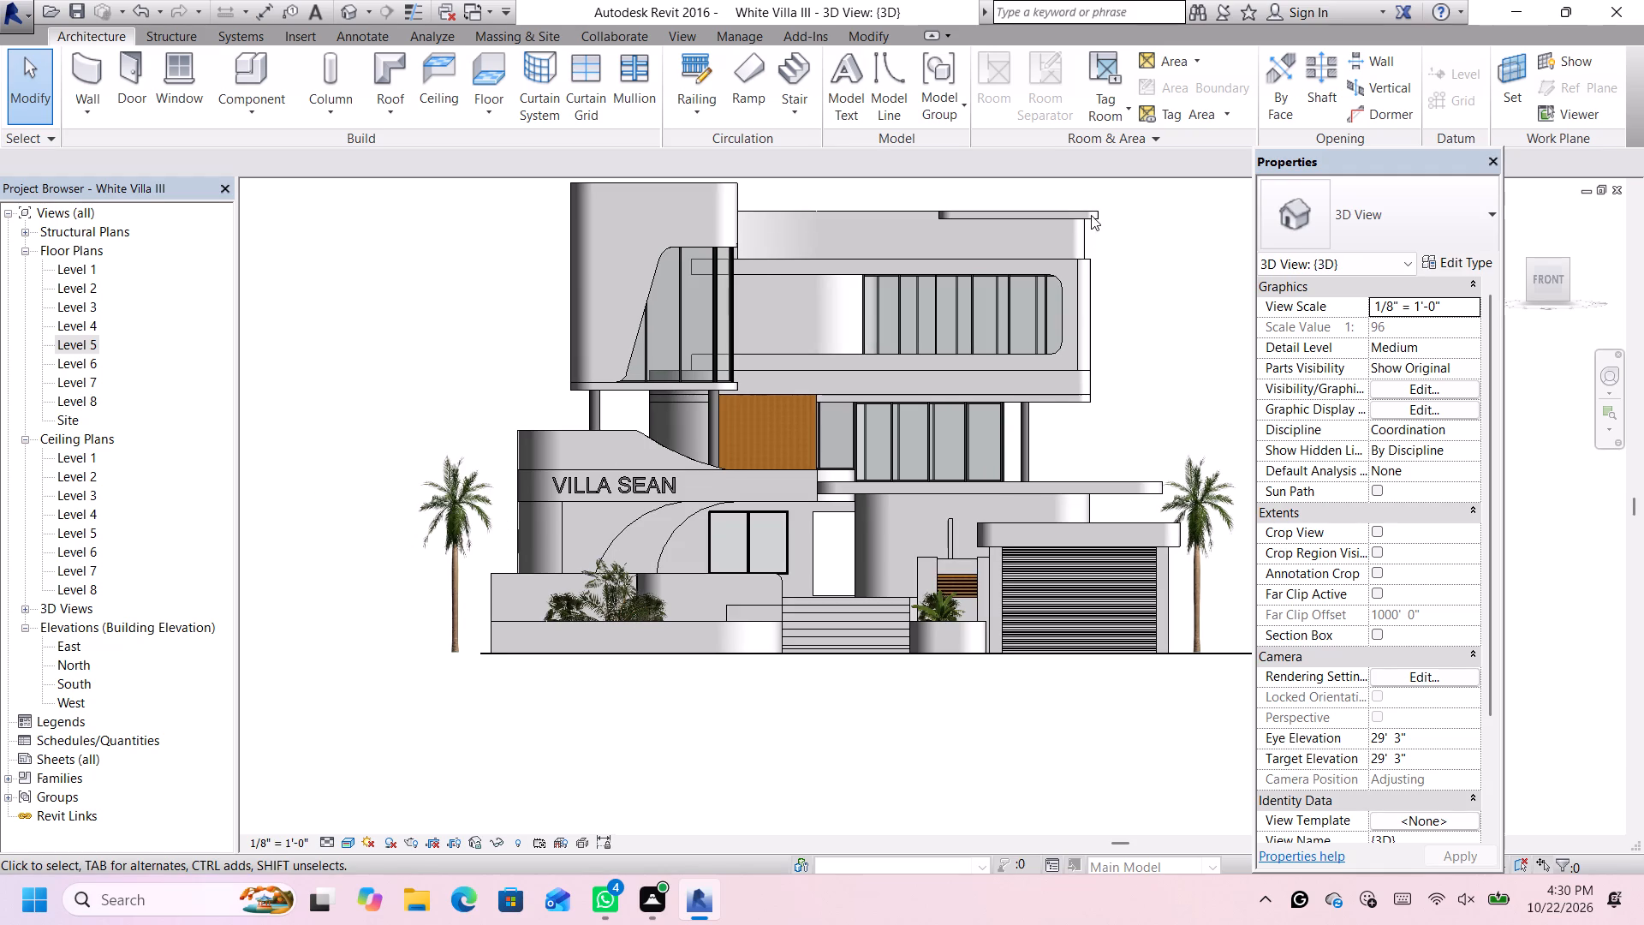
scroll(1123, 209, "up", 1)
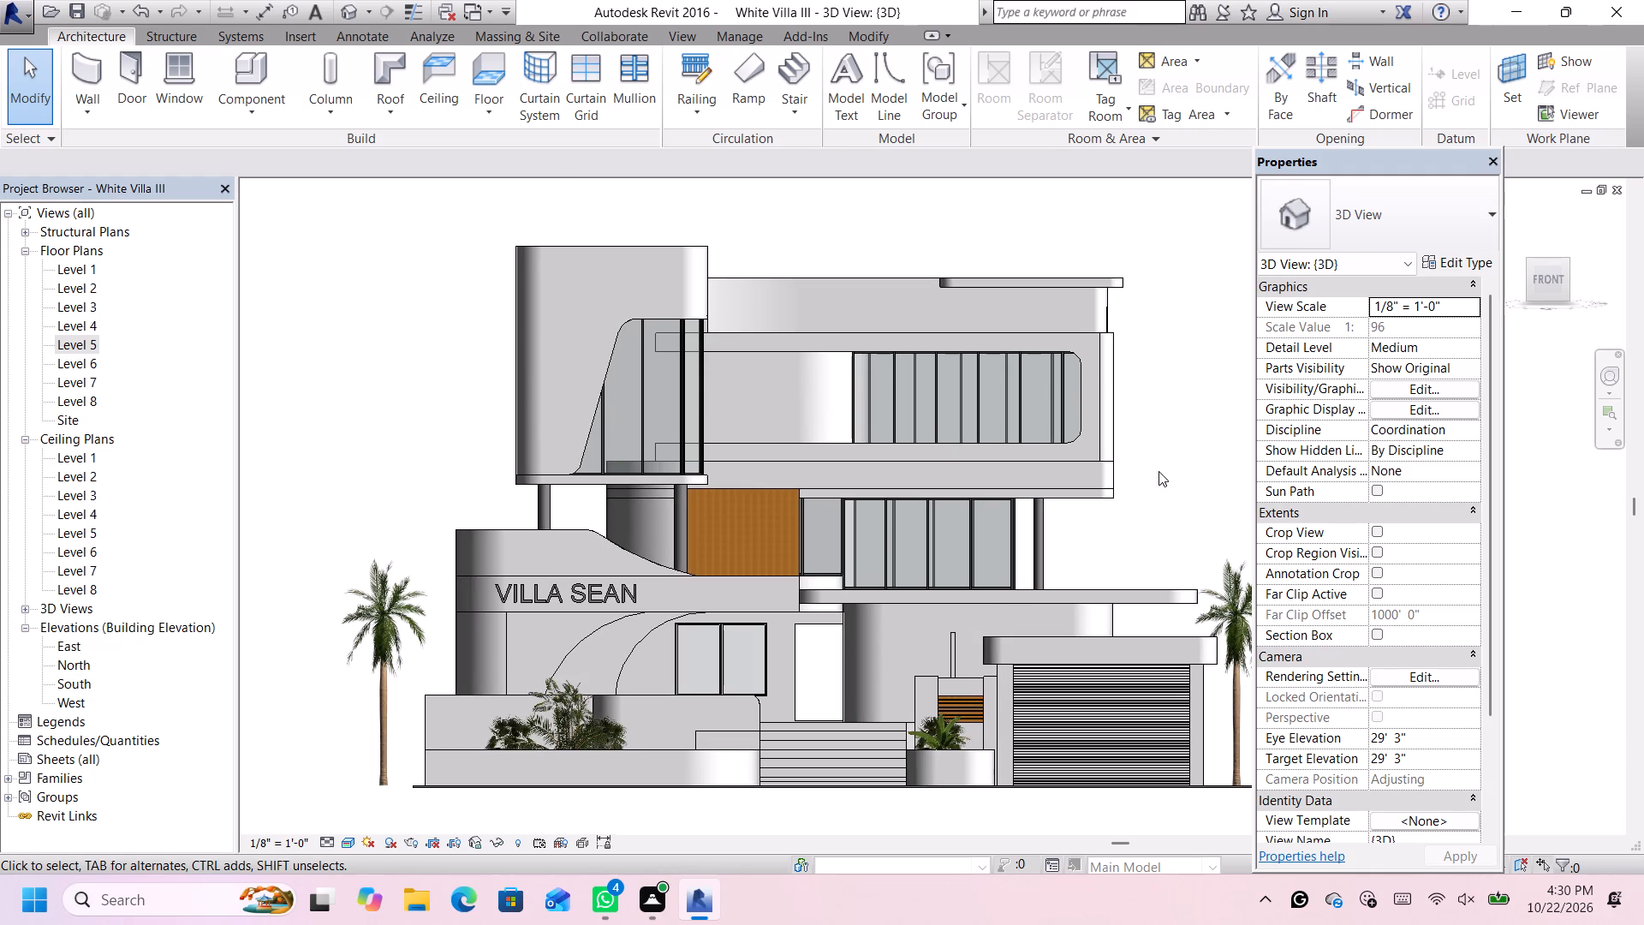
scroll(1159, 472, "up", 1)
scroll(1159, 471, "down", 4)
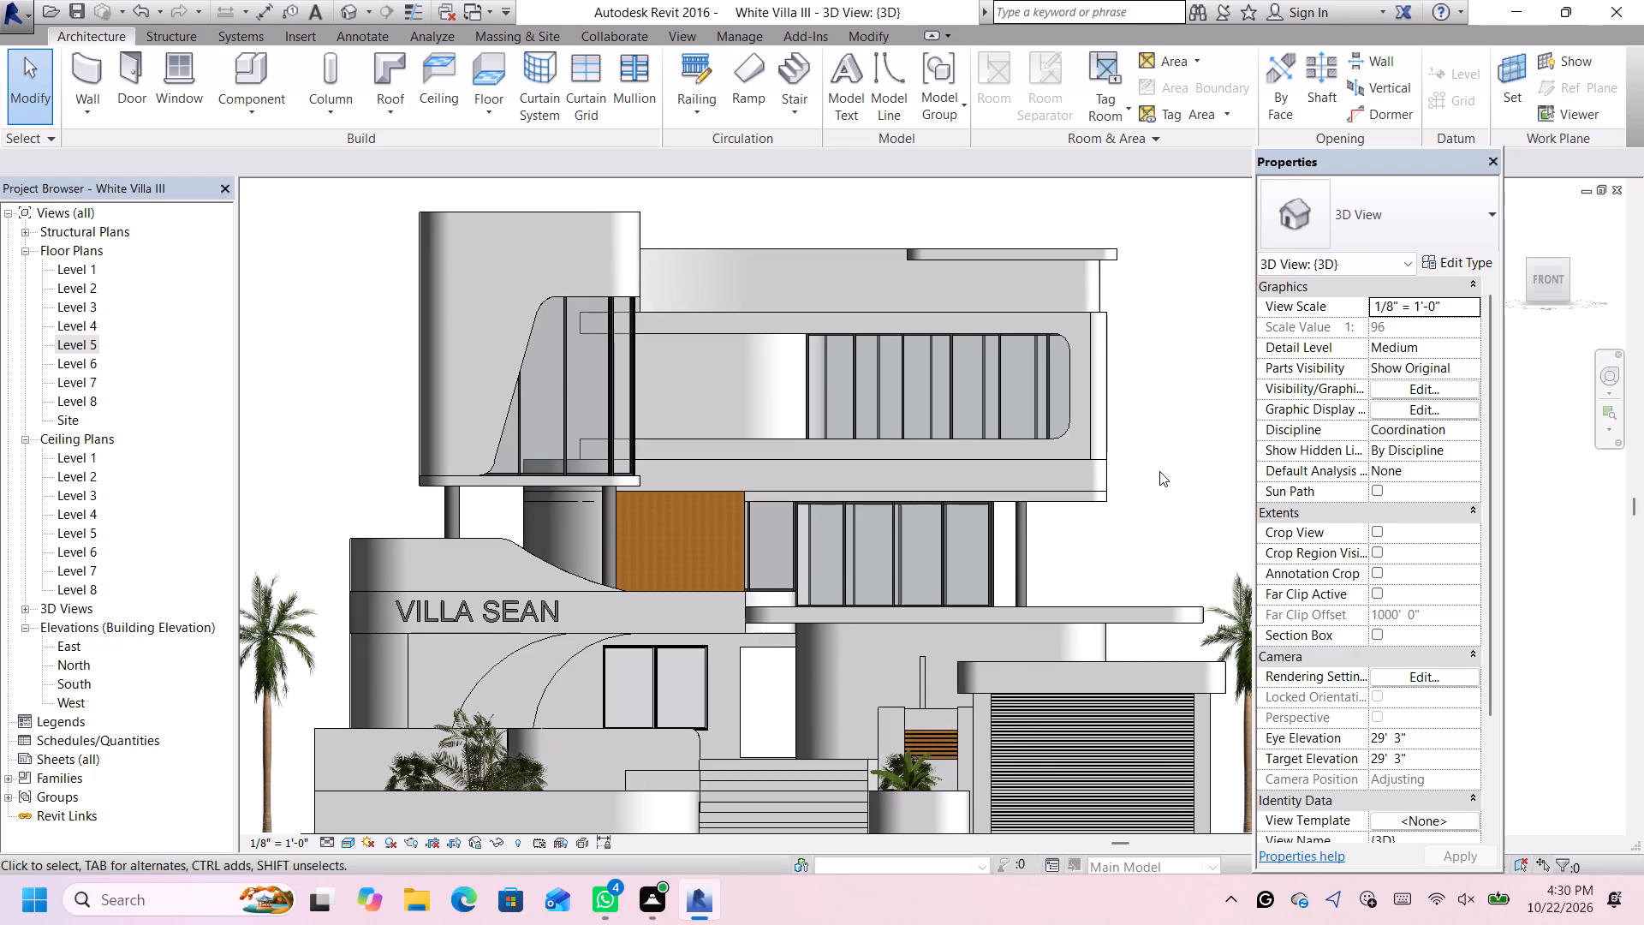
Dismiss the interrupting Autodesk notification and close the Properties palette to enlarge the 3D view area.
left_click(962, 120)
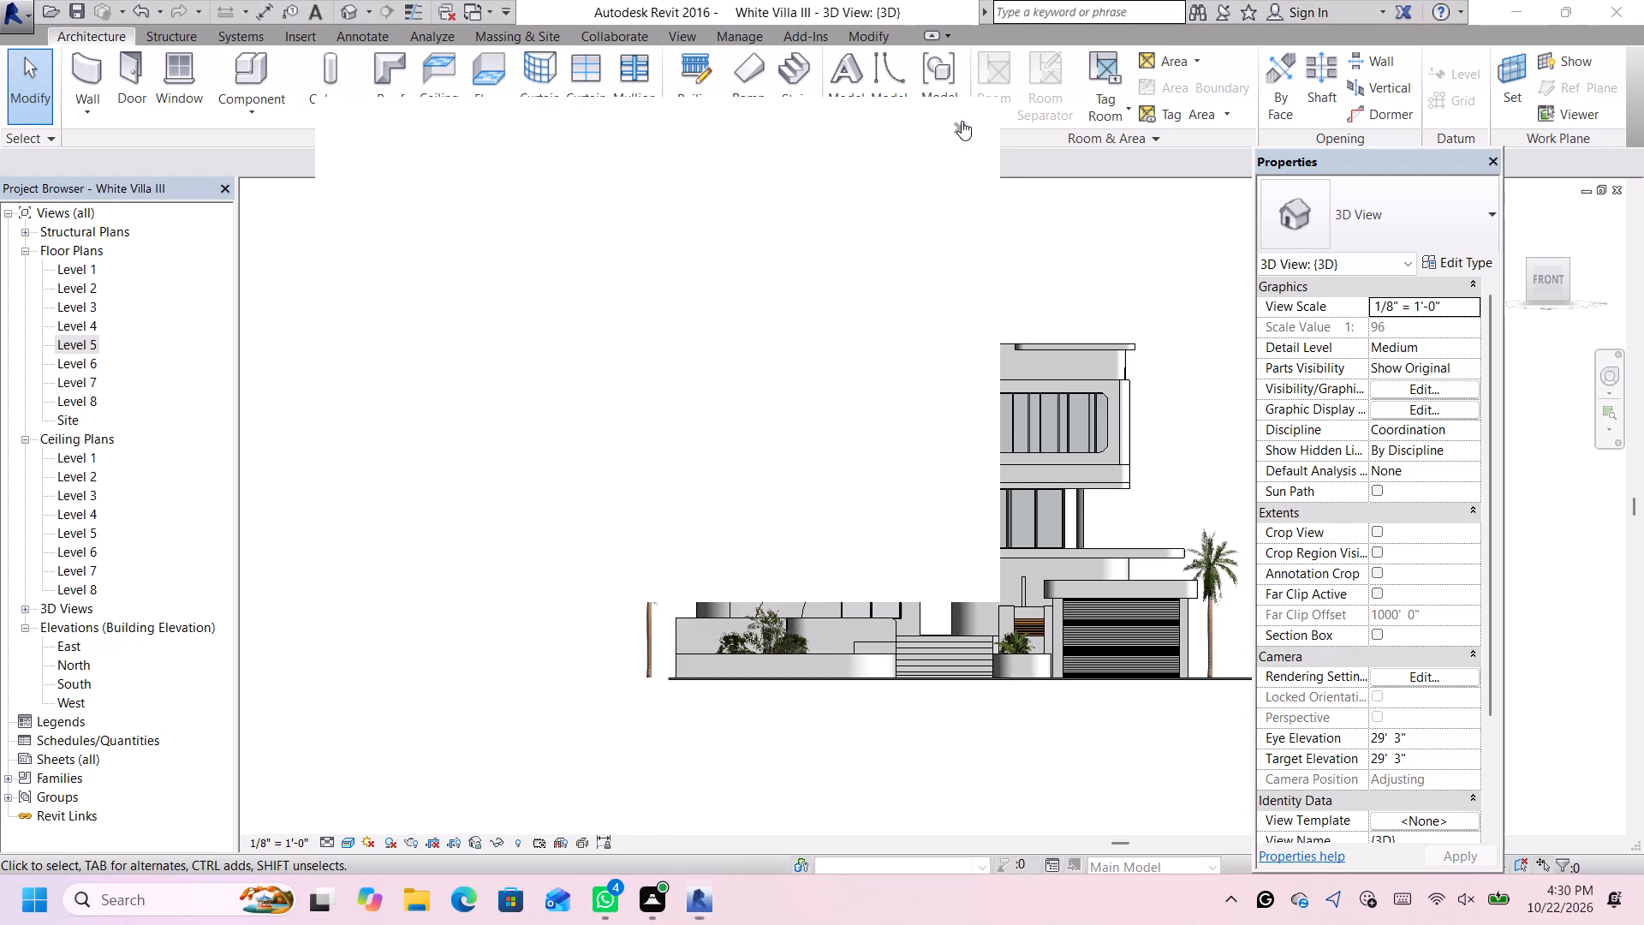
left_click(1492, 165)
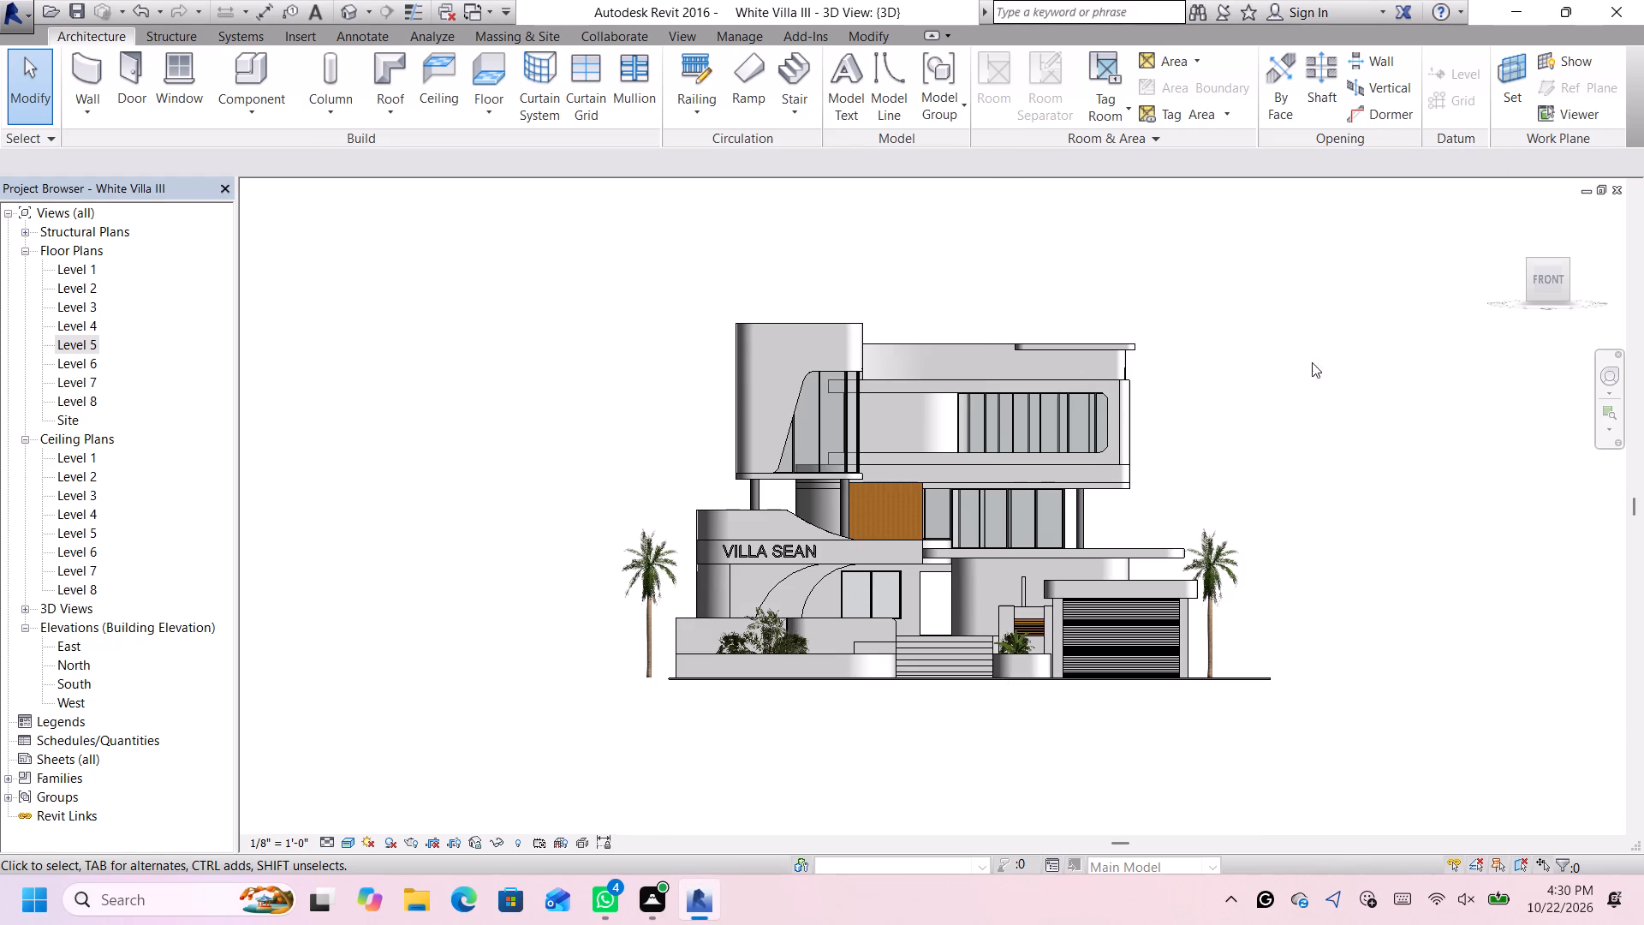
Inspect the whole front elevation at different scales, checking the palms at both sides and the shrubs in the front planters.
scroll(1218, 523, "up", 4)
scroll(889, 539, "up", 2)
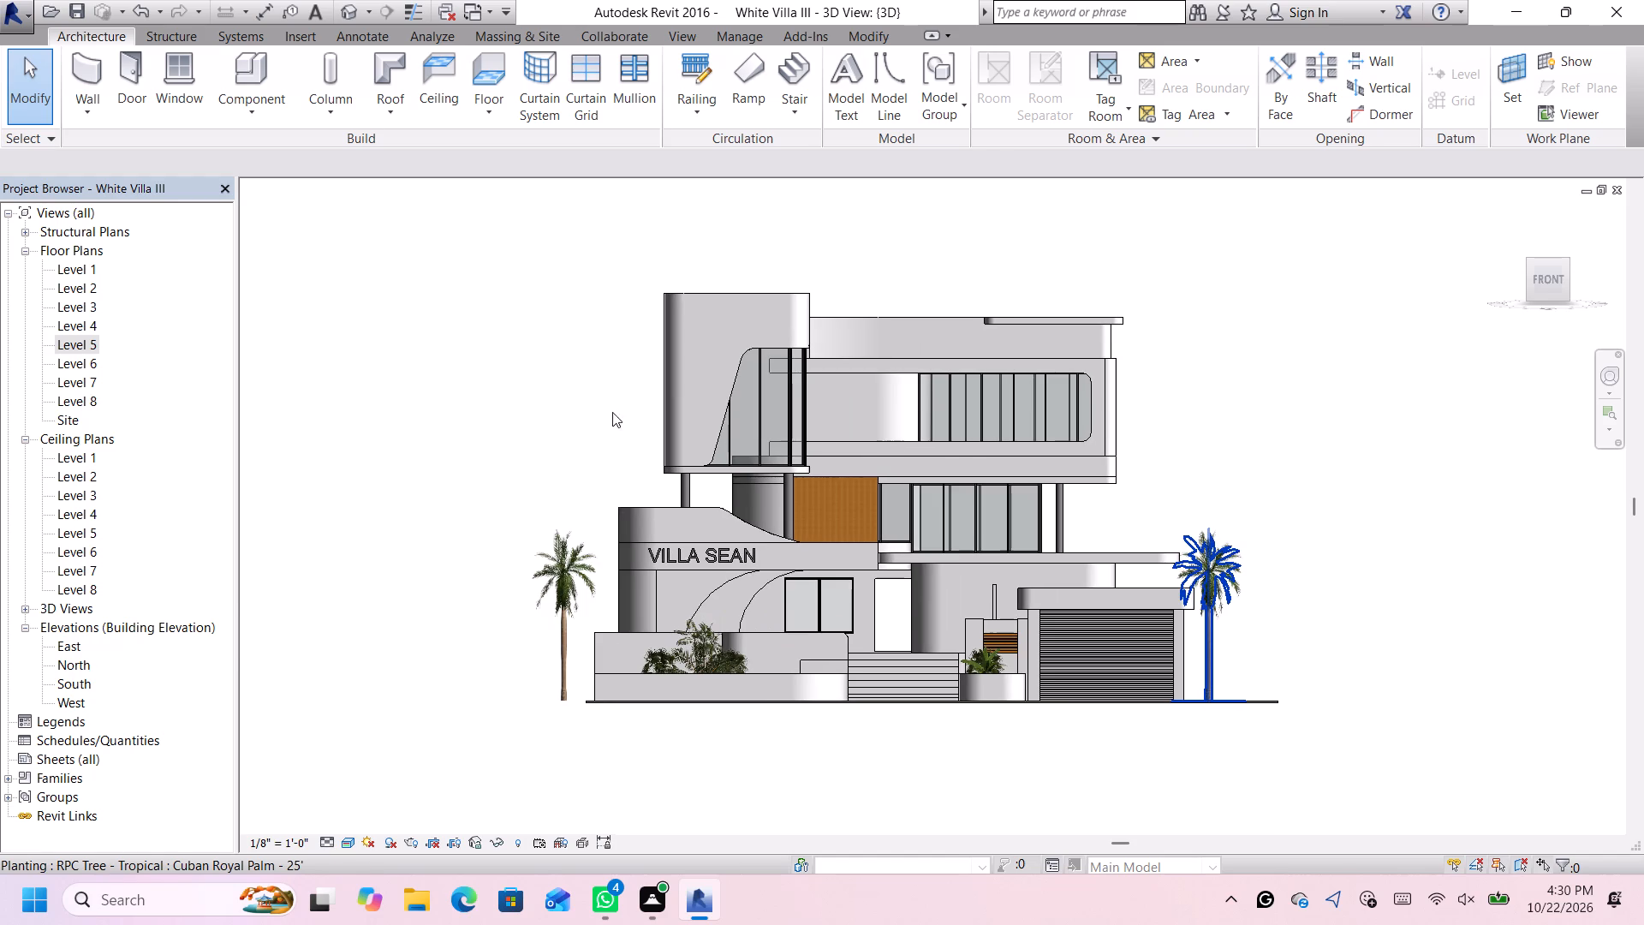
scroll(593, 408, "up", 1)
scroll(593, 408, "down", 8)
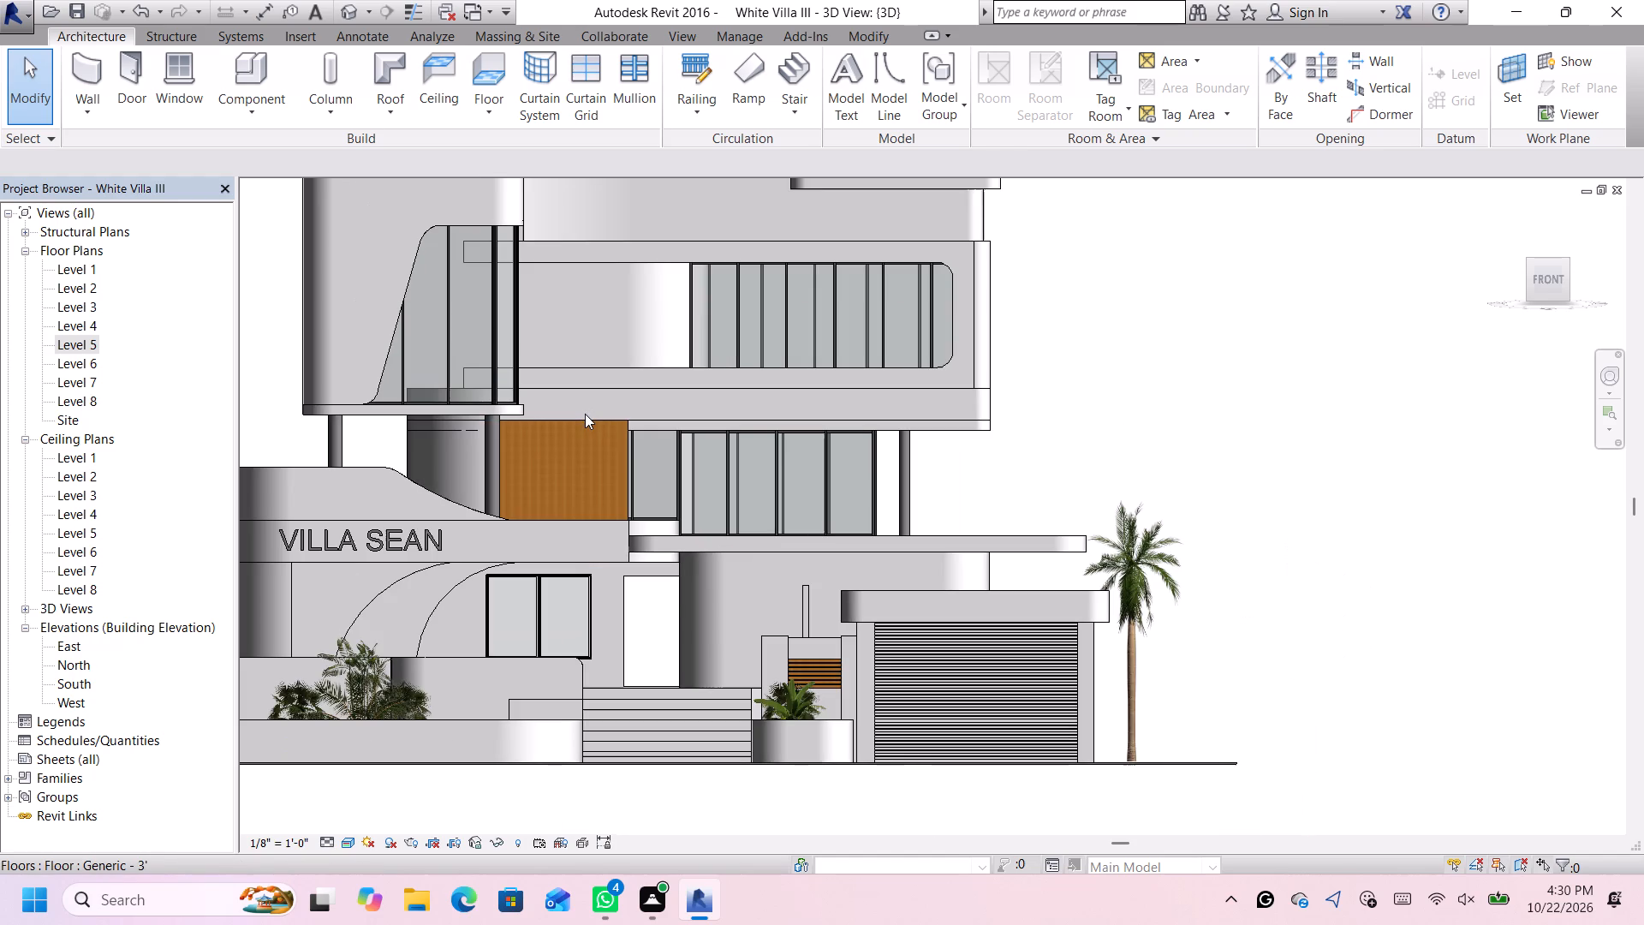
scroll(585, 414, "down", 5)
scroll(368, 427, "up", 1)
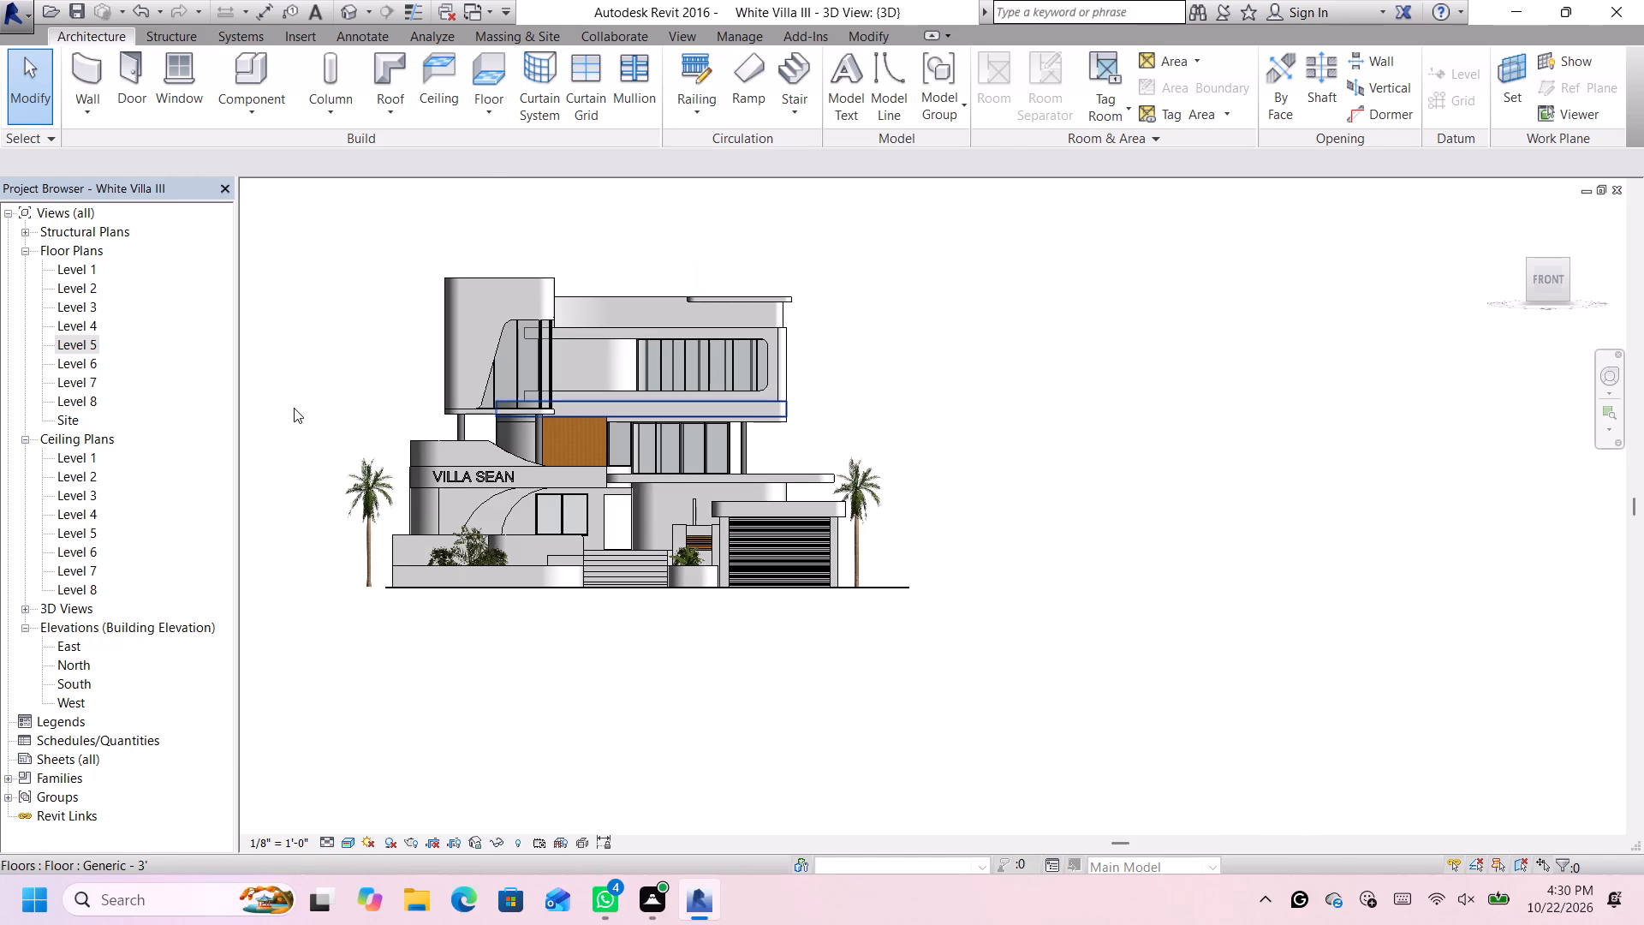
scroll(297, 408, "up", 11)
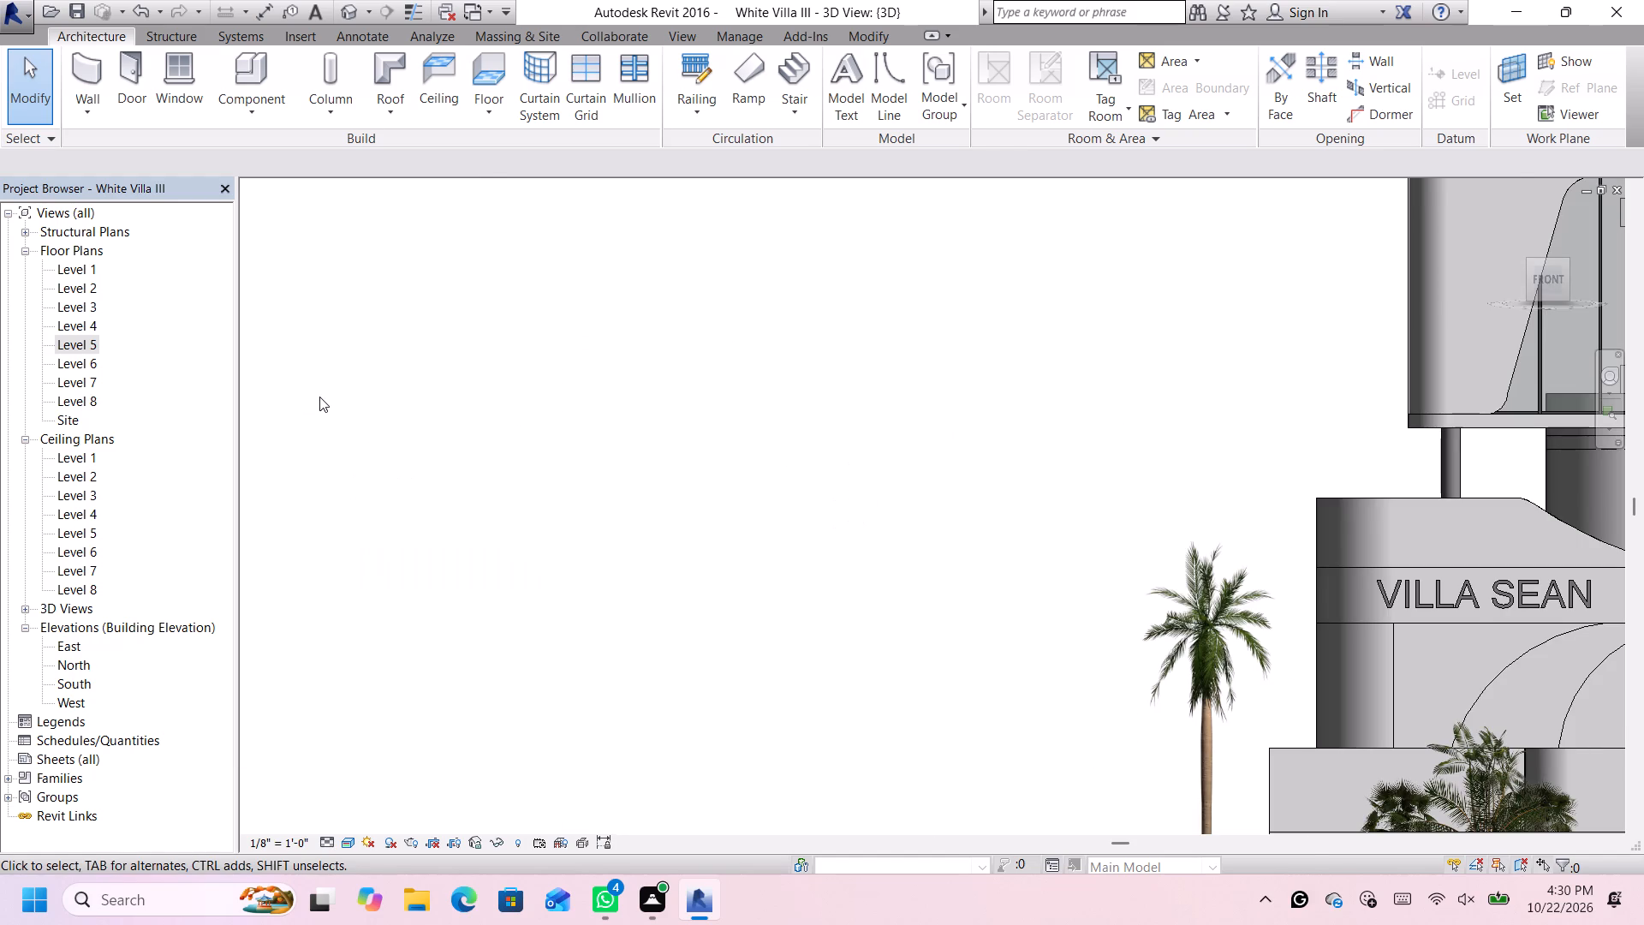
scroll(319, 397, "down", 11)
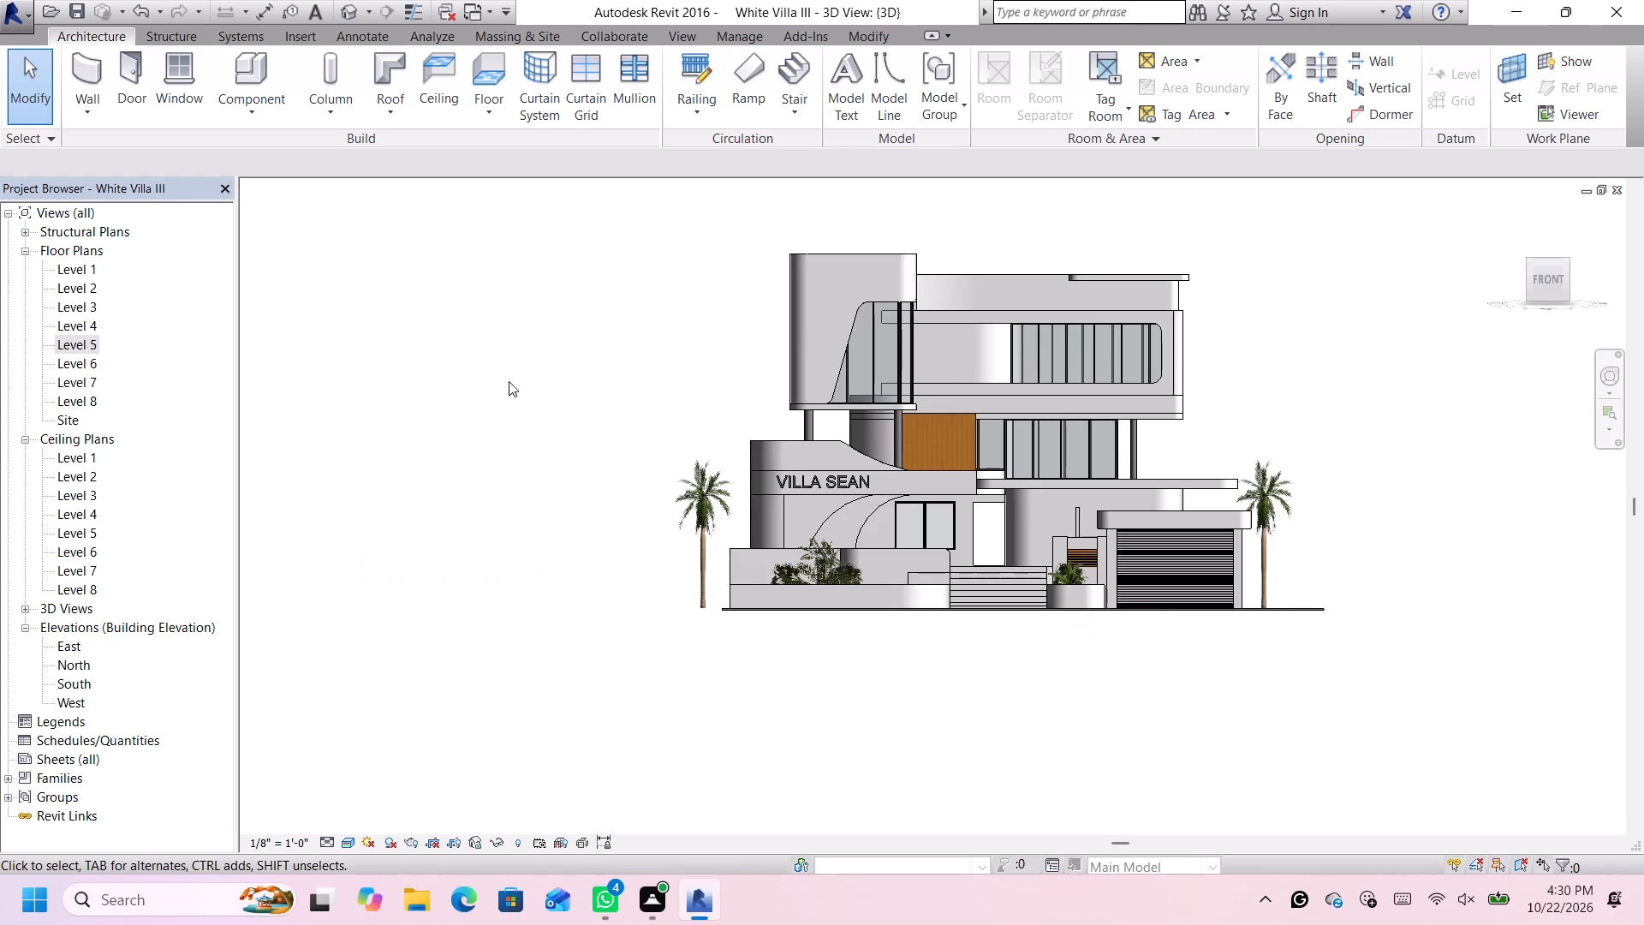
scroll(496, 355, "up", 5)
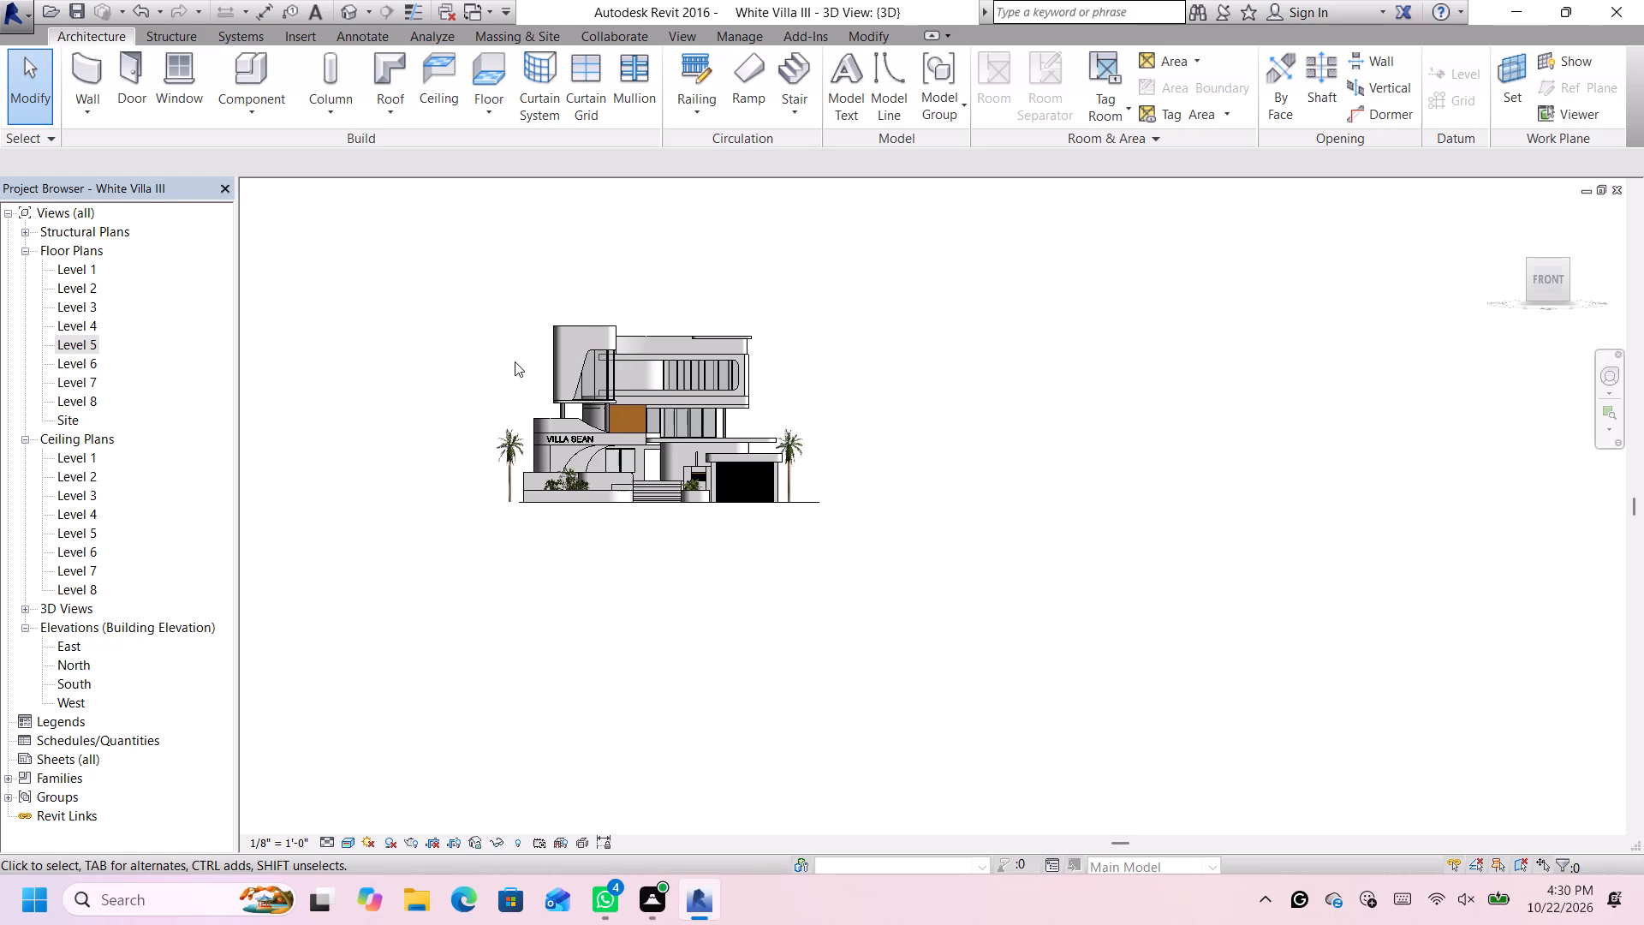
scroll(520, 373, "up", 1)
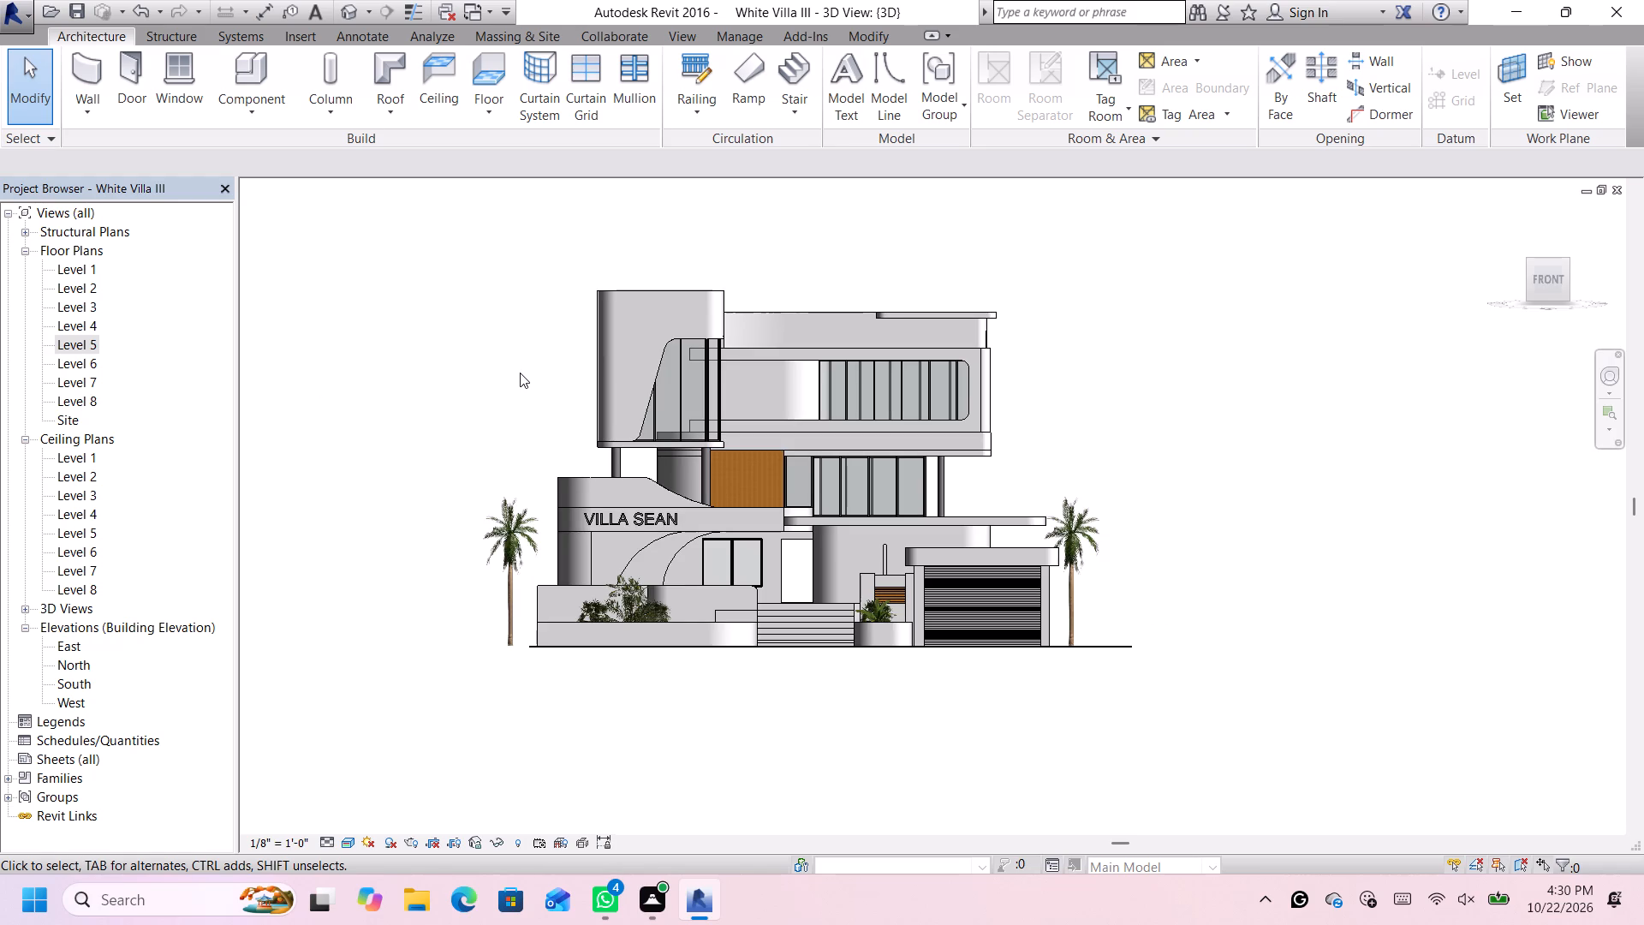
scroll(520, 373, "up", 1)
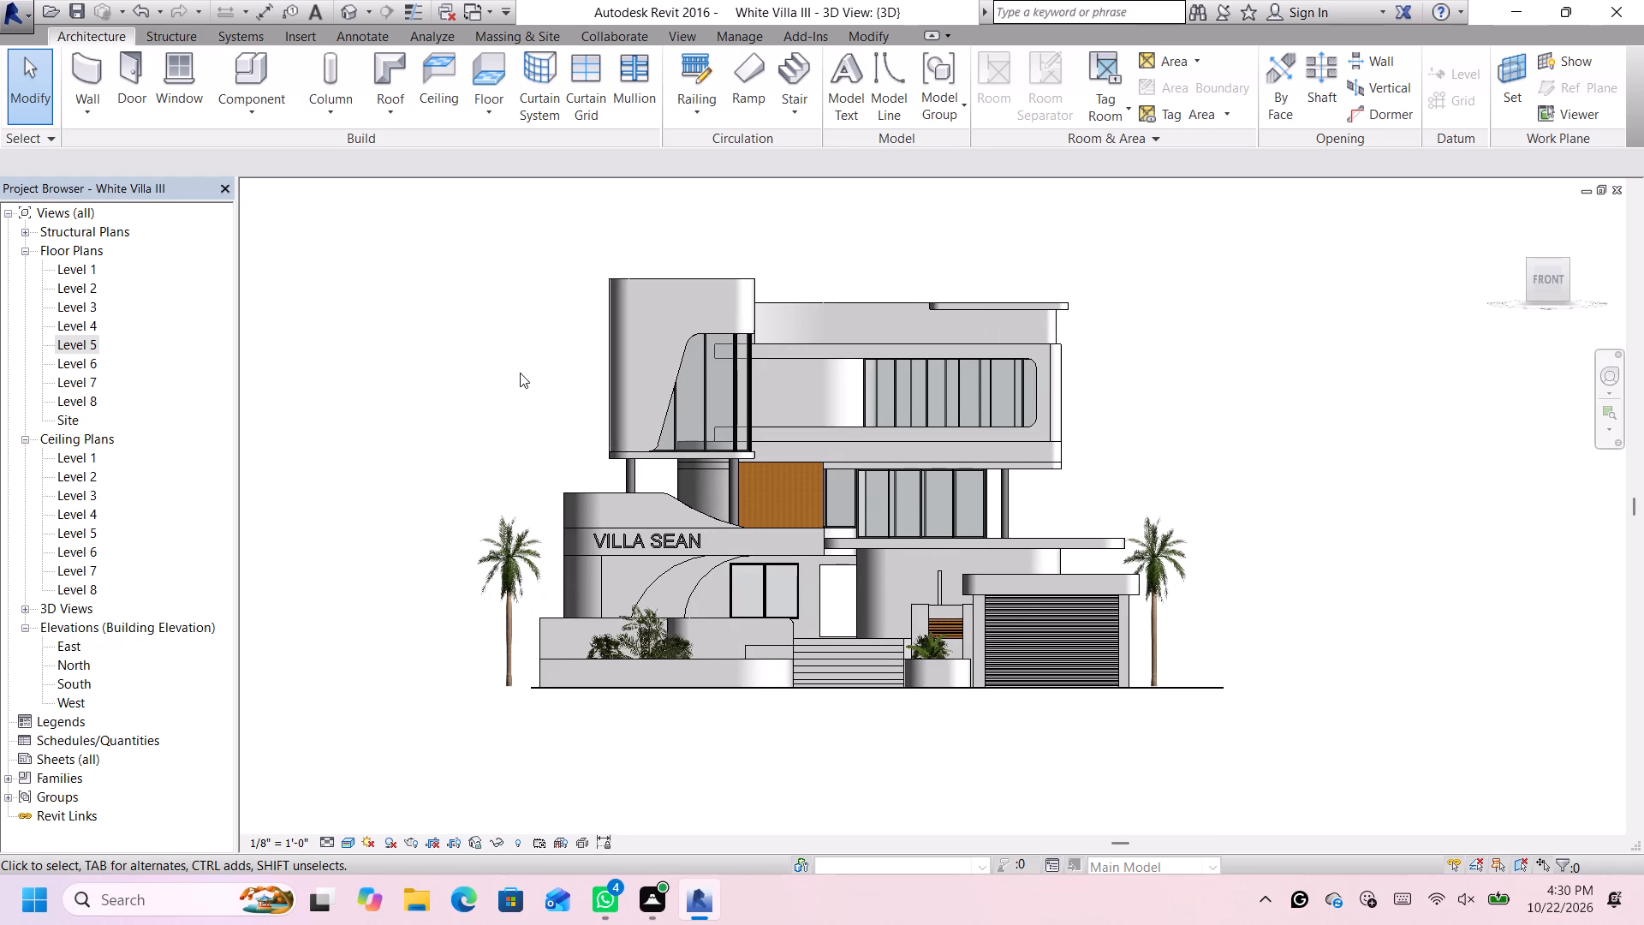
scroll(520, 373, "up", 1)
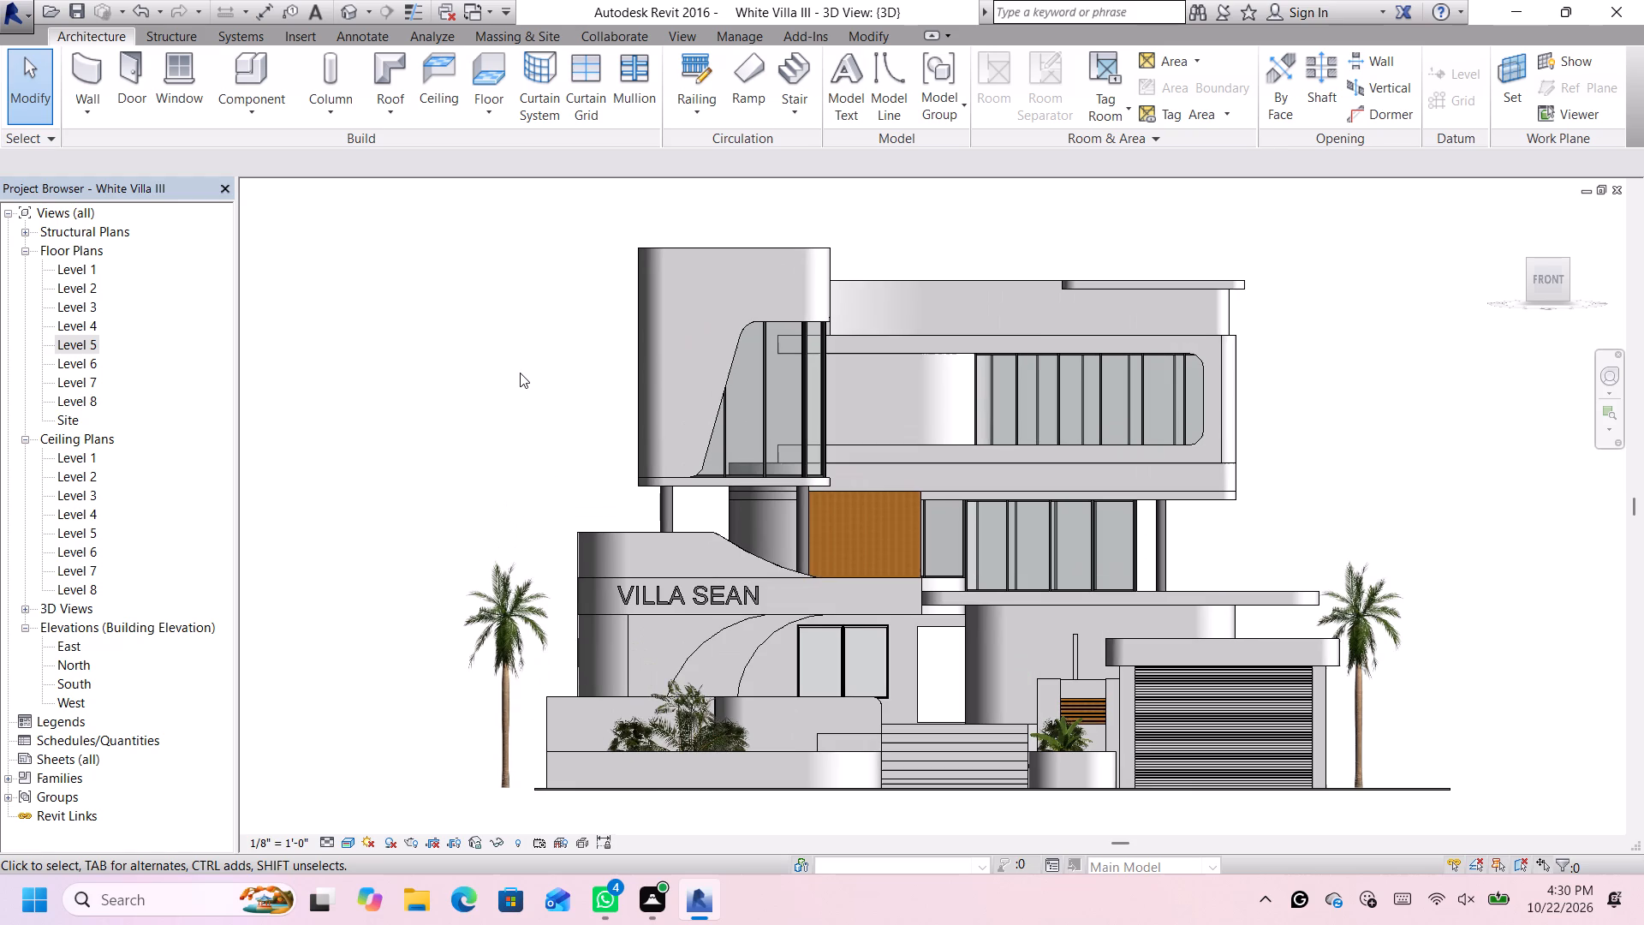
middle_click(1457, 379)
scroll(1457, 379, "up", 1)
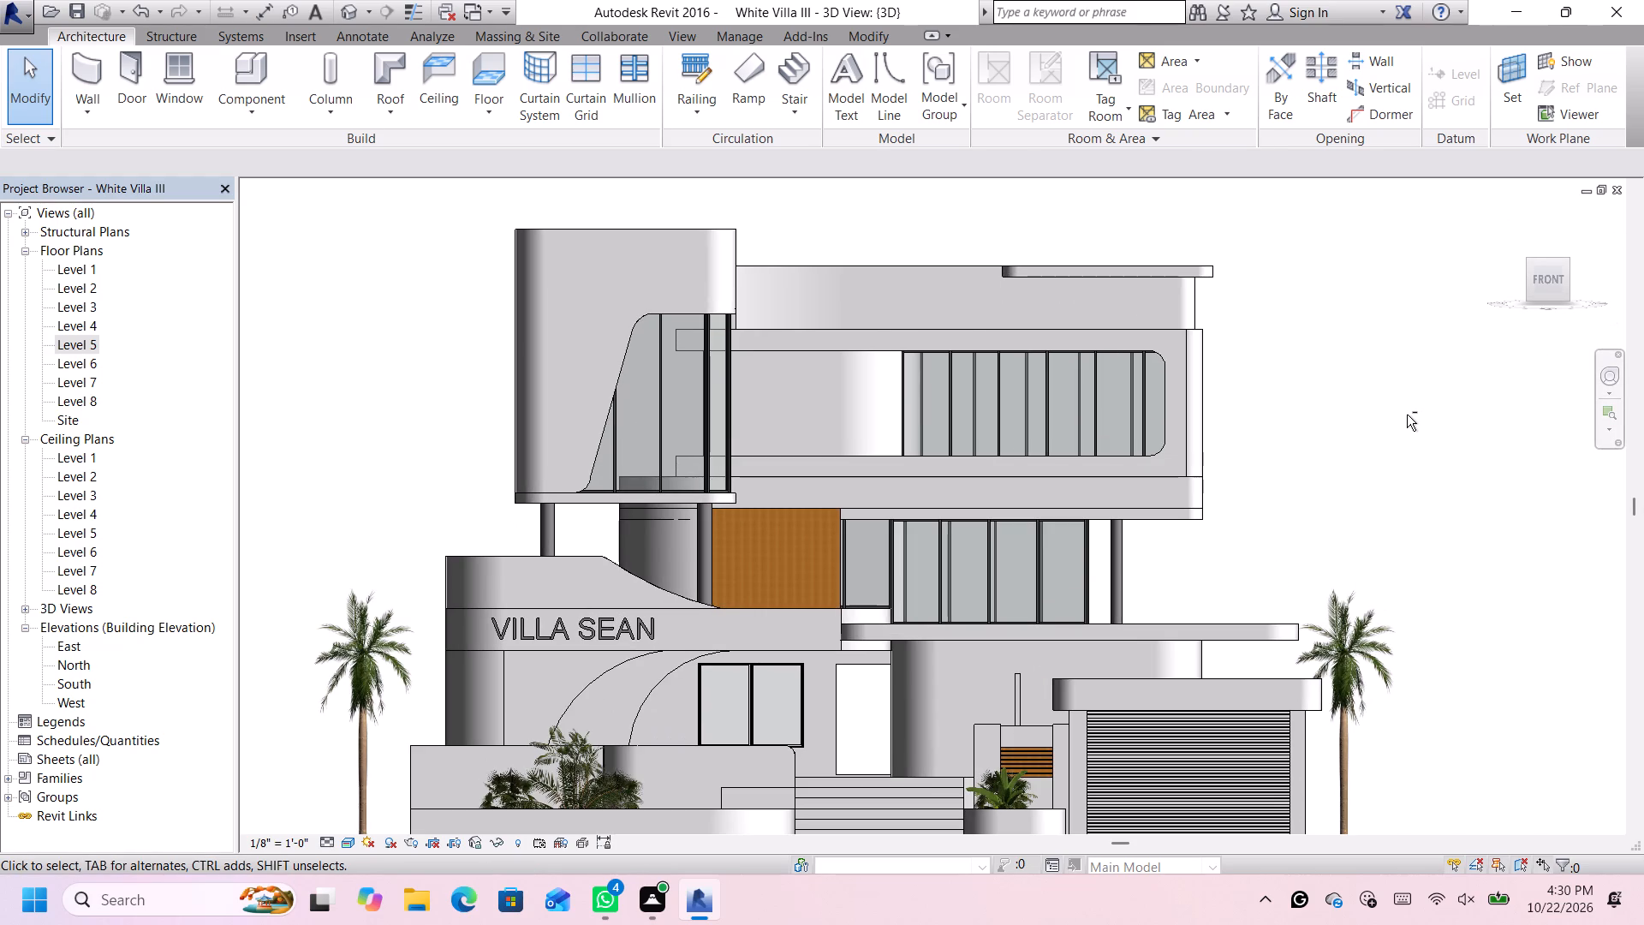
scroll(1398, 430, "down", 5)
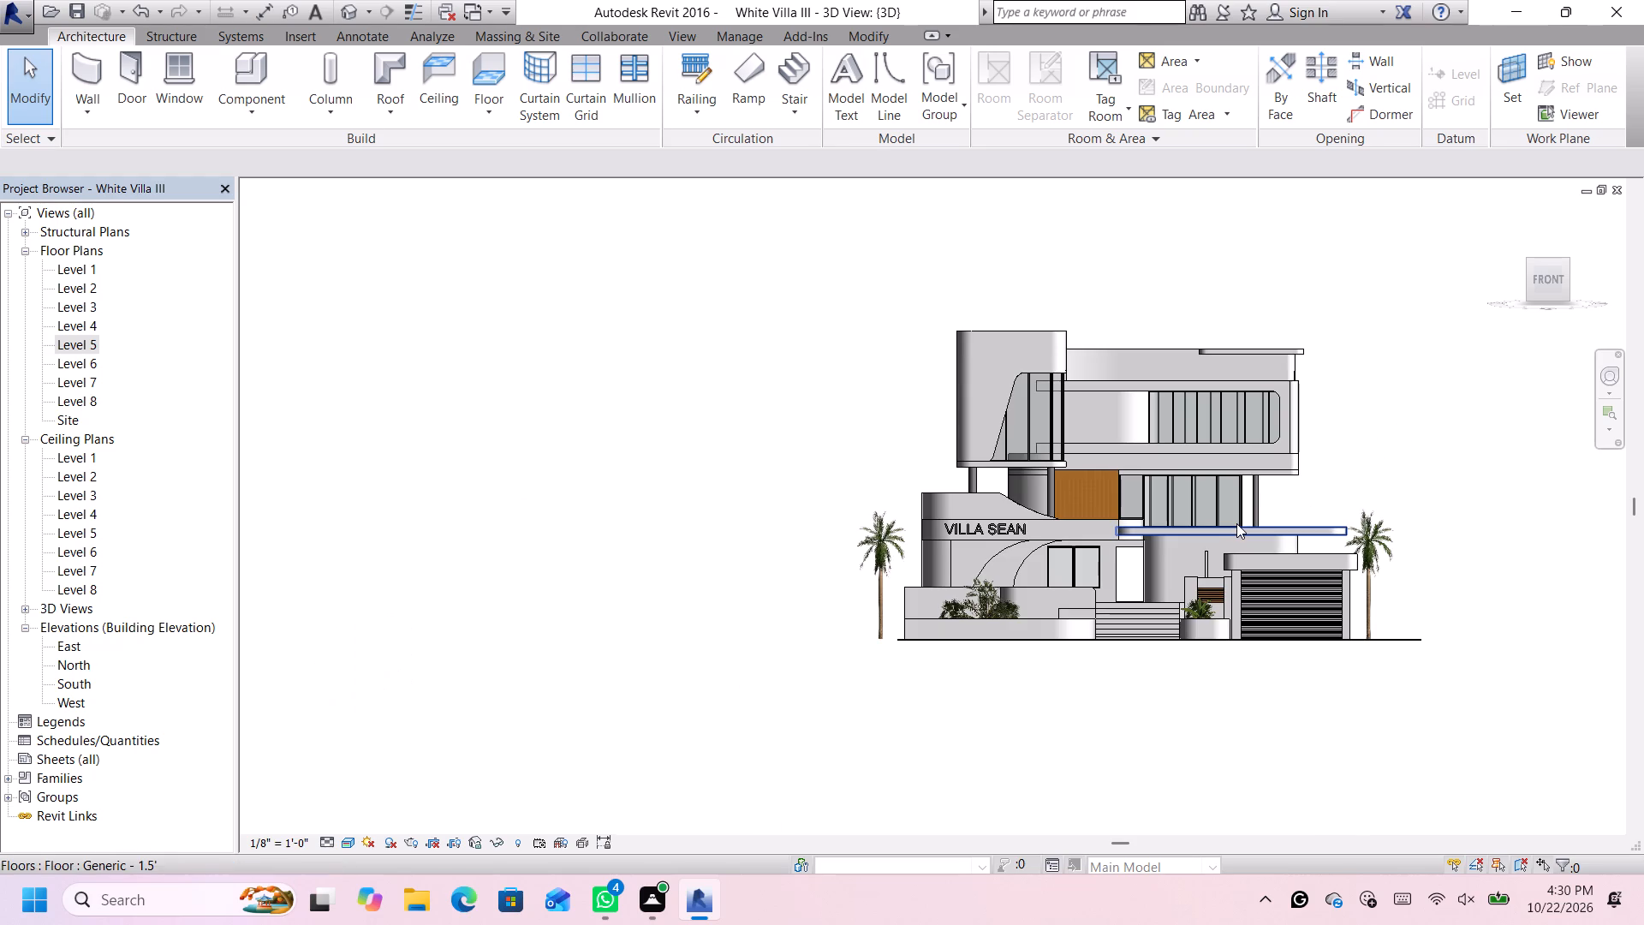
middle_click(1367, 421)
scroll(1367, 421, "up", 2)
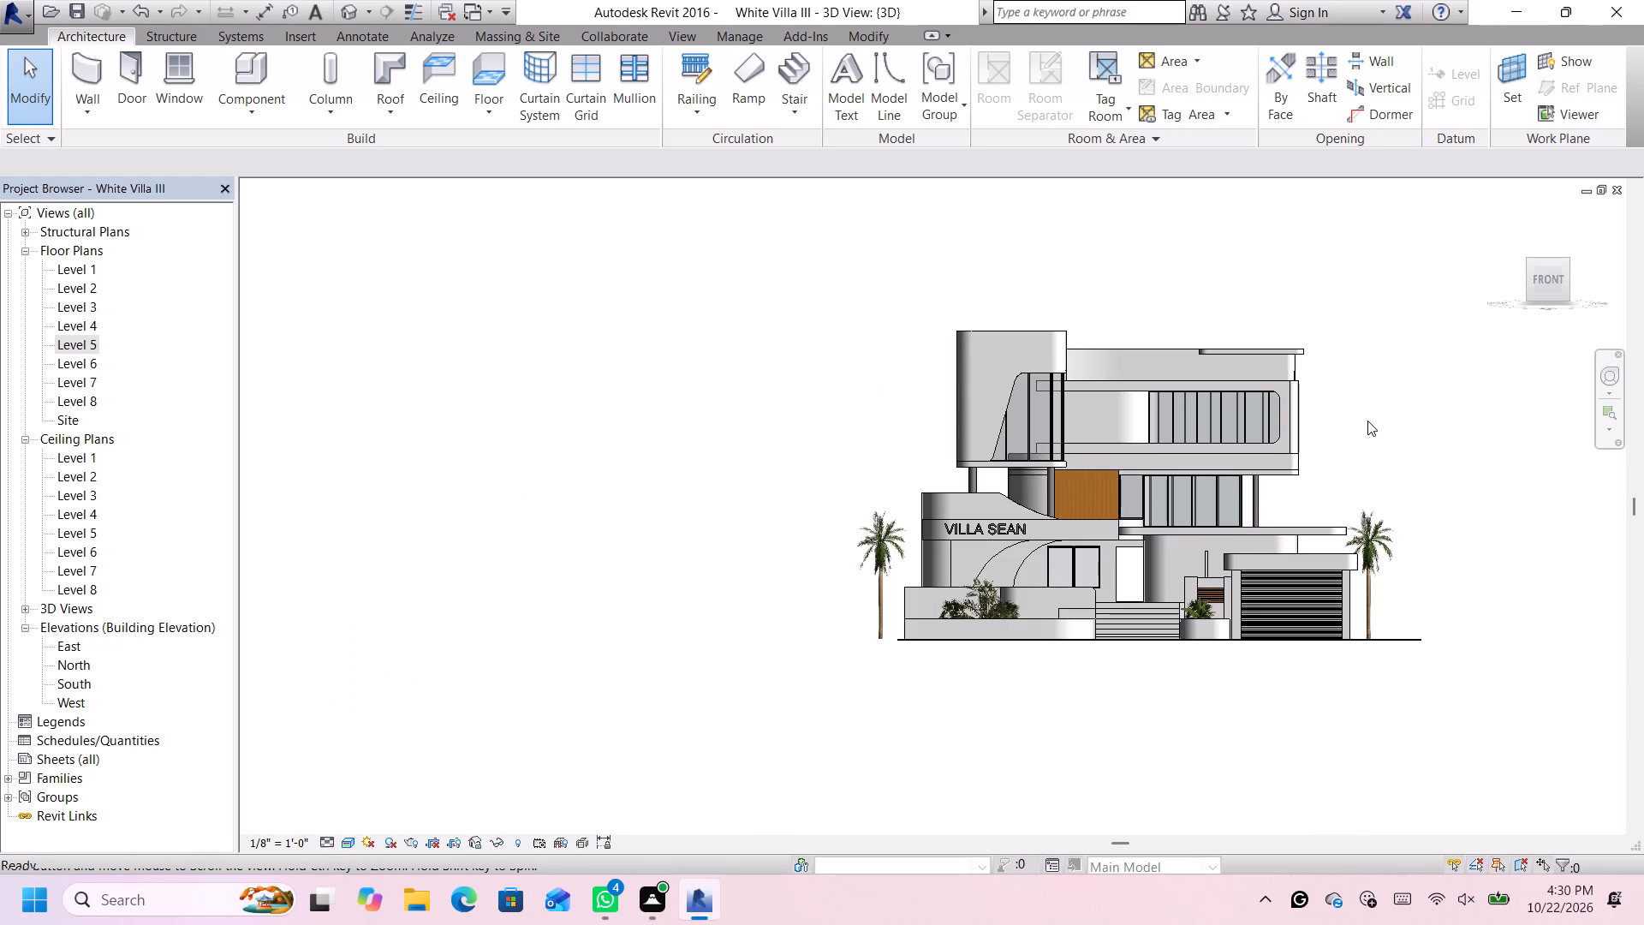
middle_click(1367, 421)
middle_click(1367, 421)
scroll(1367, 421, "up", 1)
scroll(1367, 421, "down", 1)
scroll(1367, 421, "up", 2)
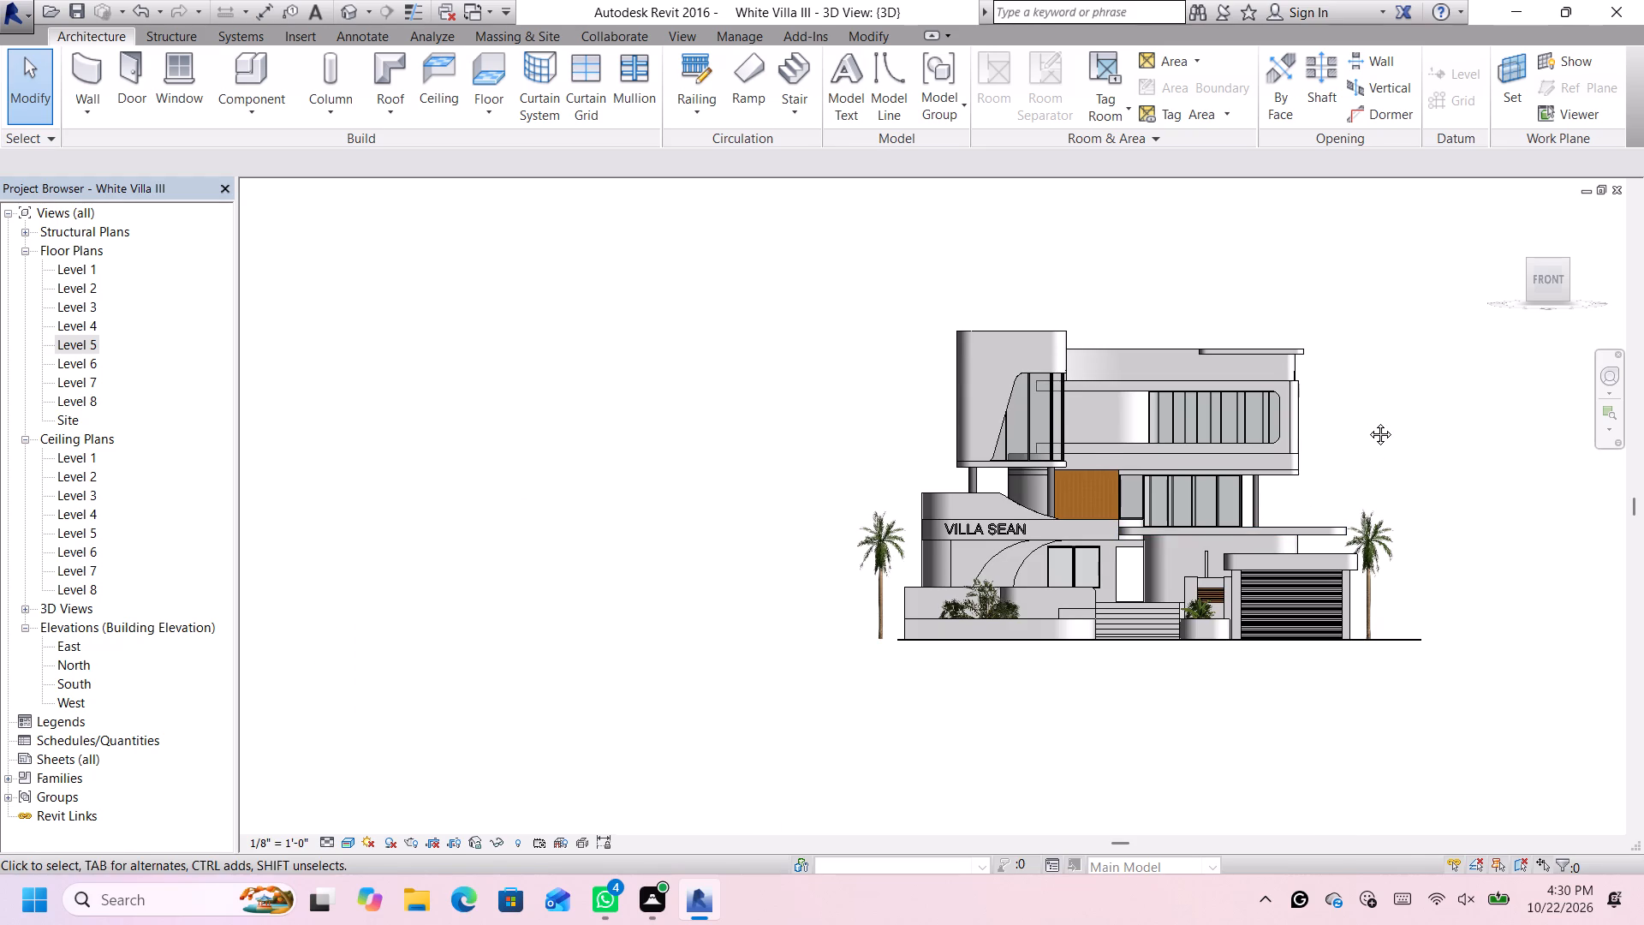
scroll(1359, 427, "down", 1, "shift")
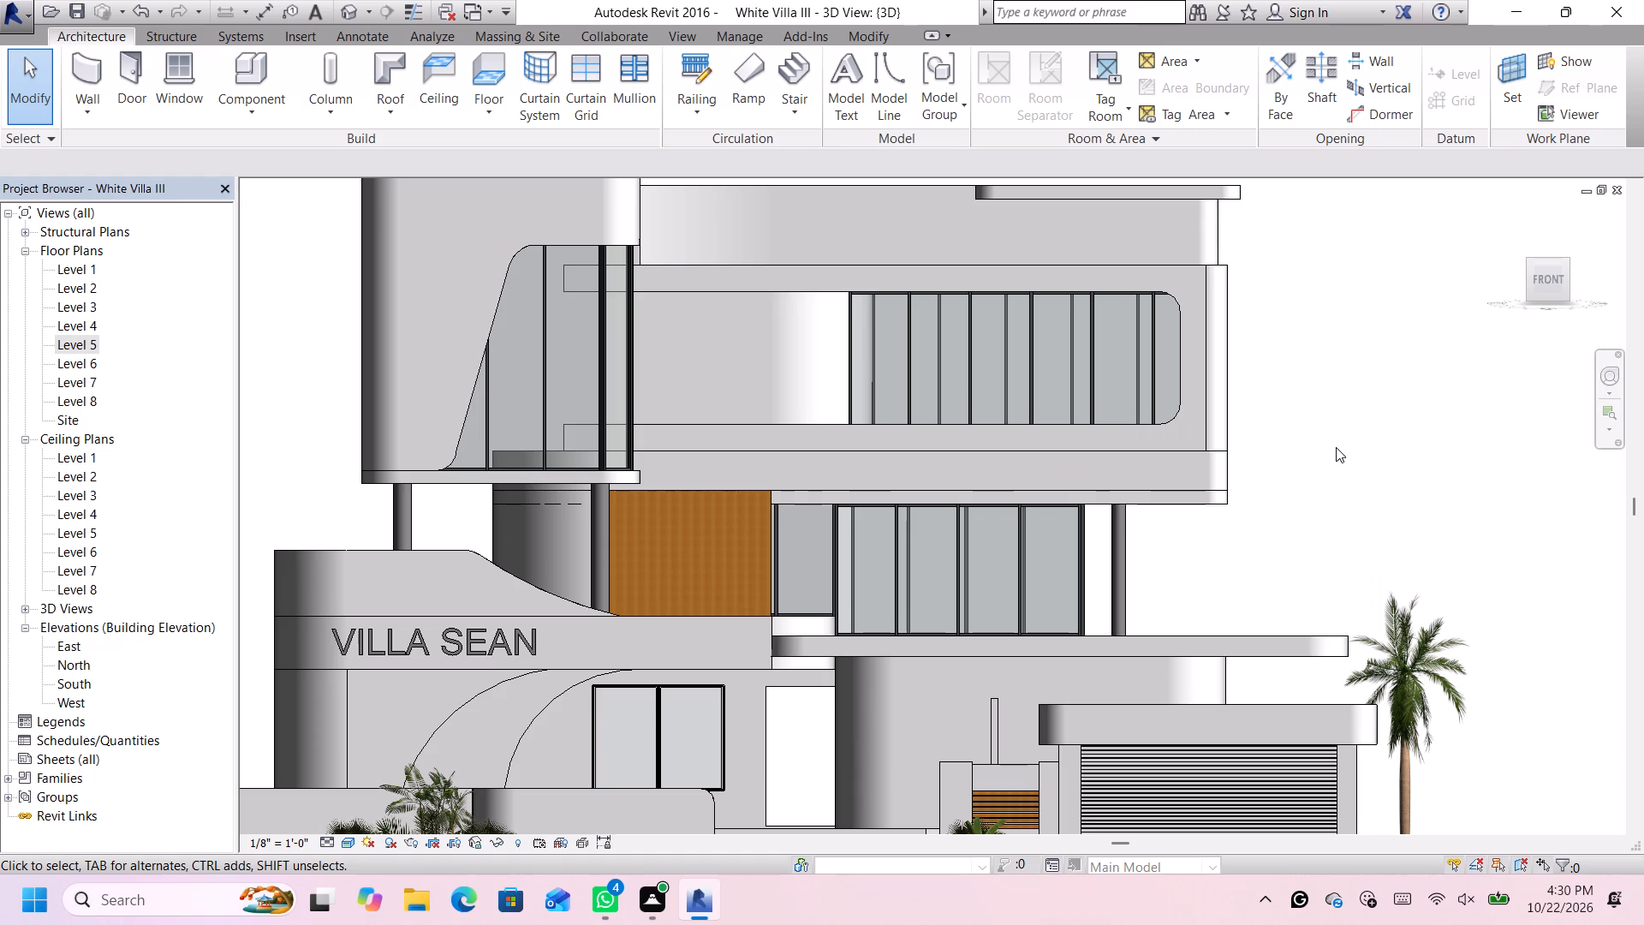
scroll(1337, 445, "down", 11)
Examine the villa in 3D from slightly turned front angles, overall and close up at the entrance planters, dismissing the interrupting Autodesk notification.
middle_click_drag(1340, 441, 1339, 440)
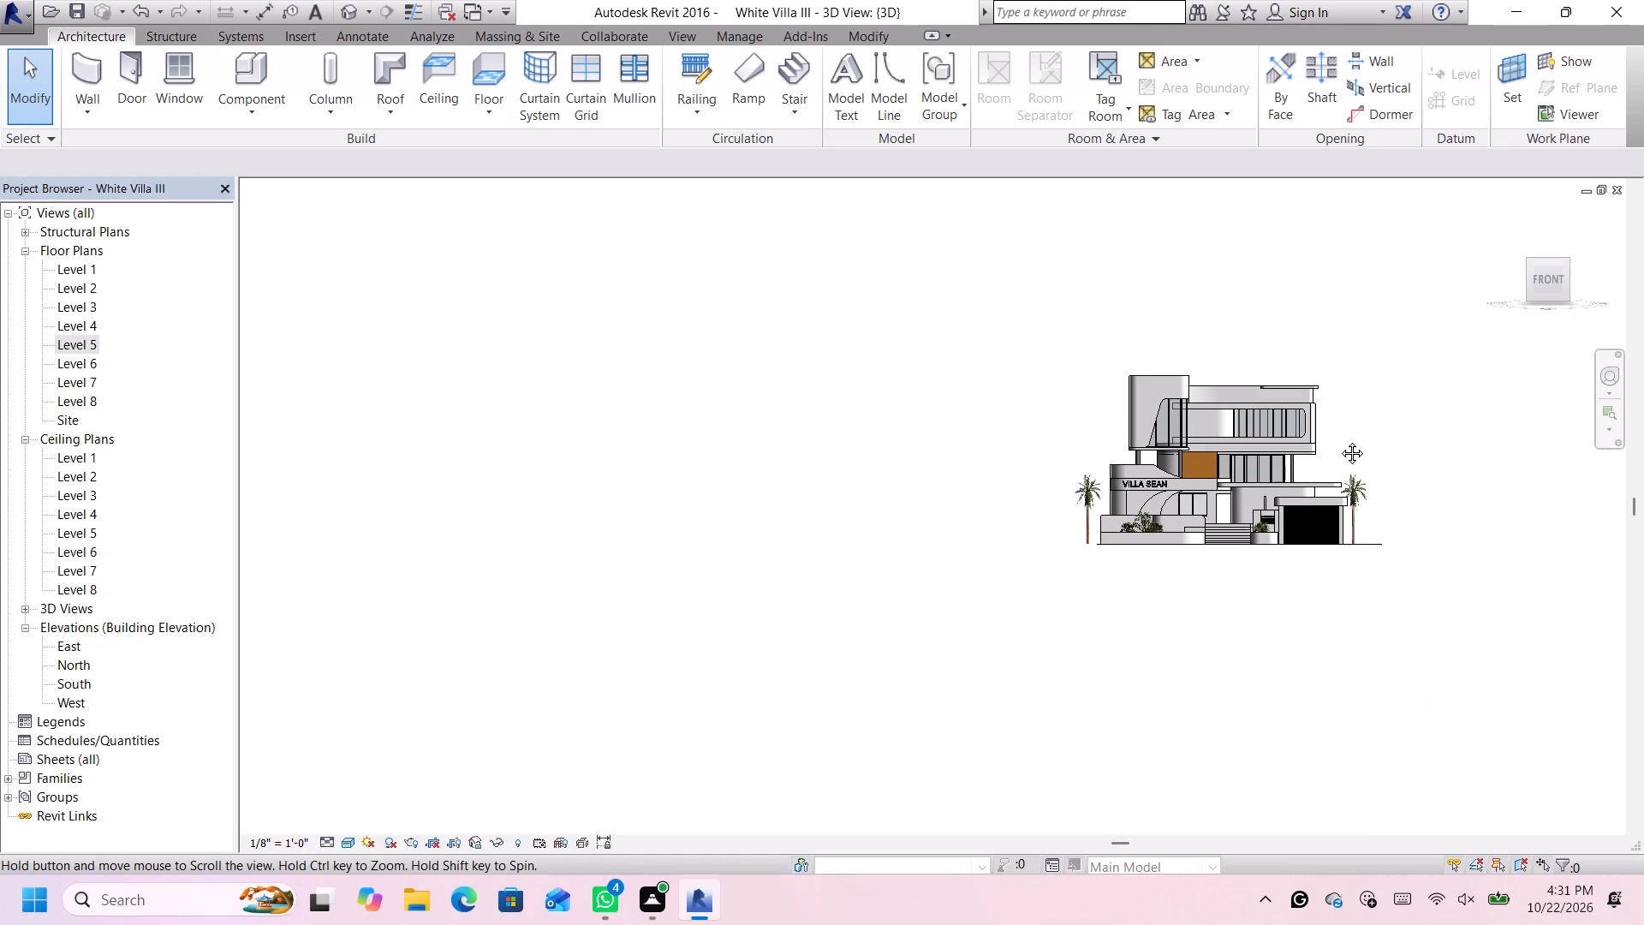
middle_click_drag(1339, 440, 1260, 529)
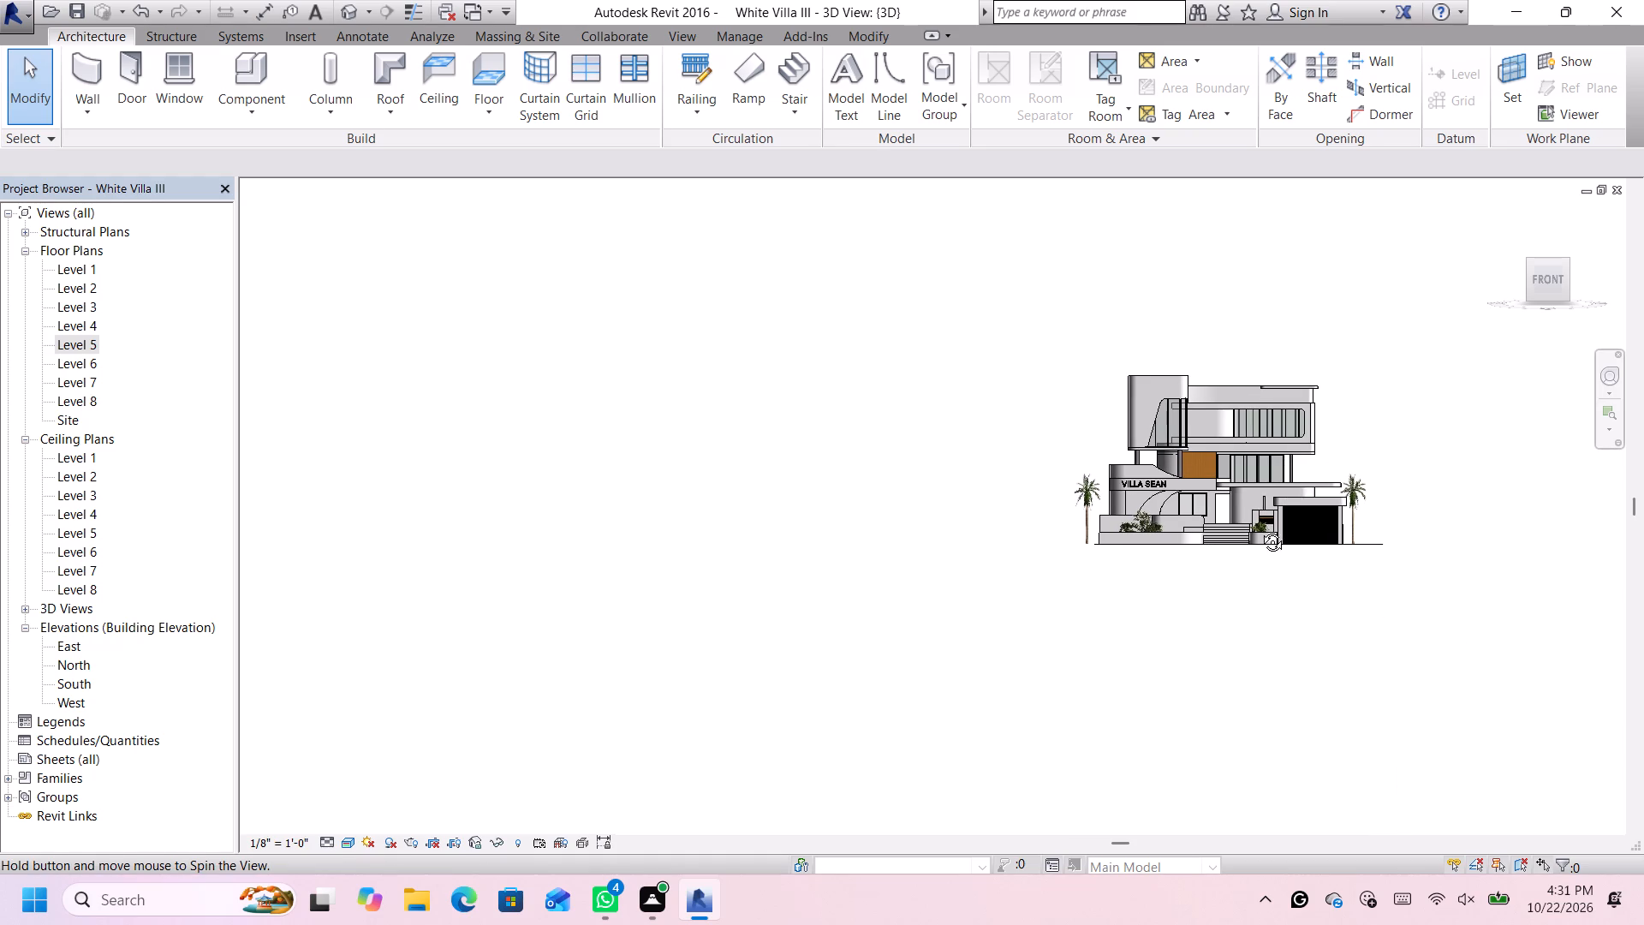
middle_click_drag(1260, 529, 1217, 539)
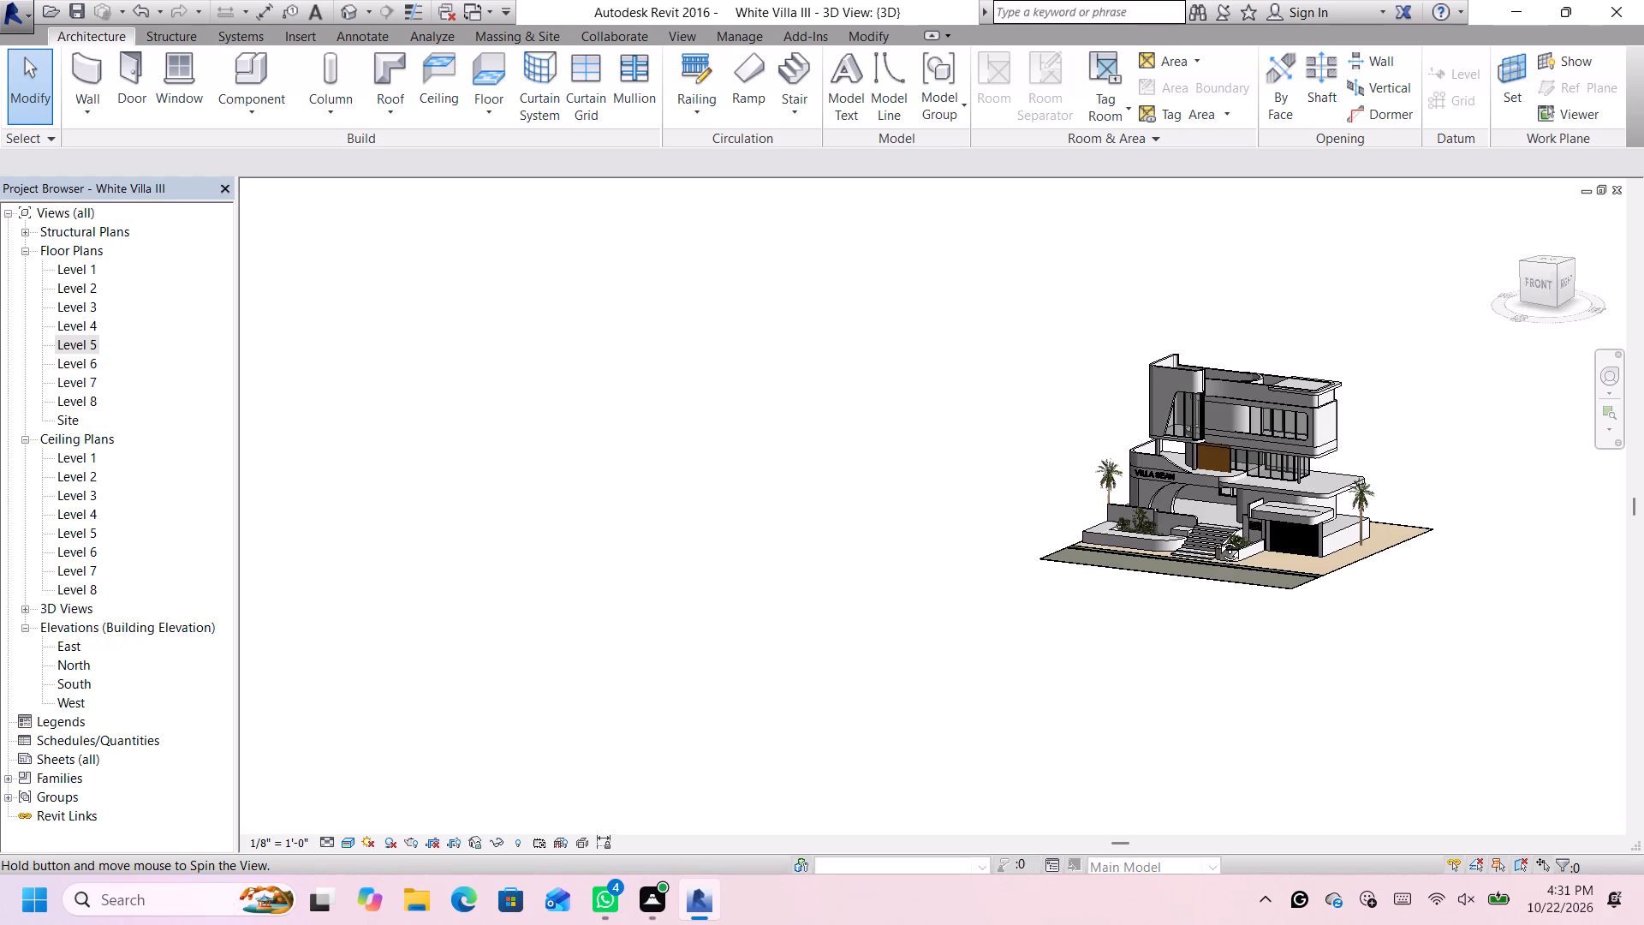
middle_click_drag(1217, 539, 1270, 462)
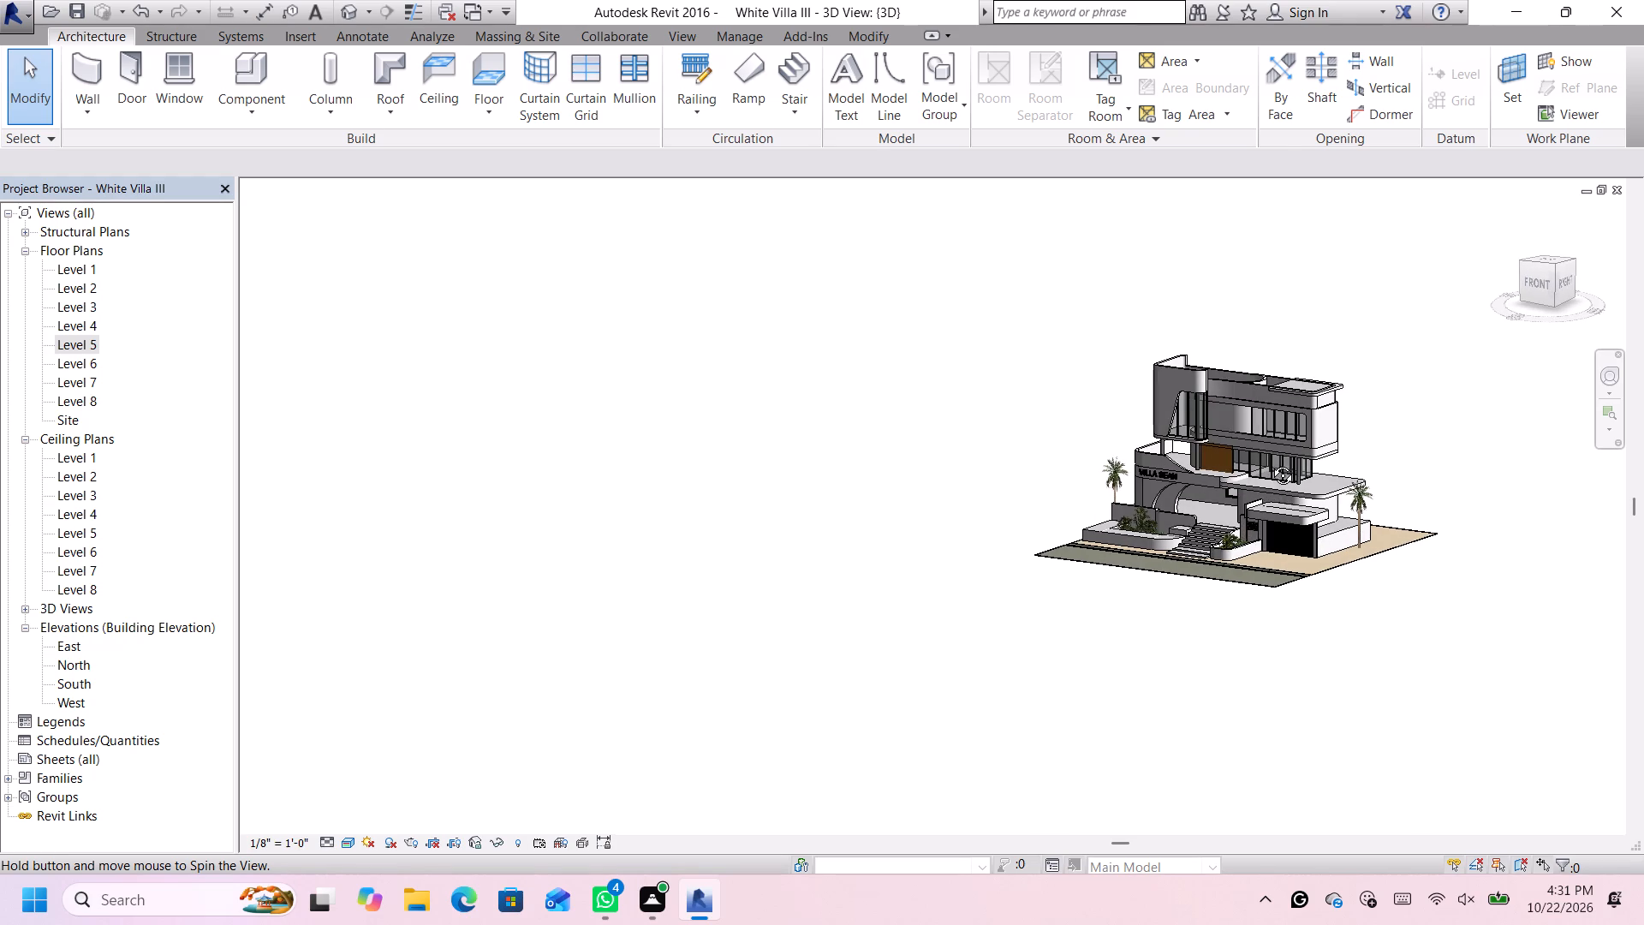
middle_click_drag(1270, 462, 1272, 456)
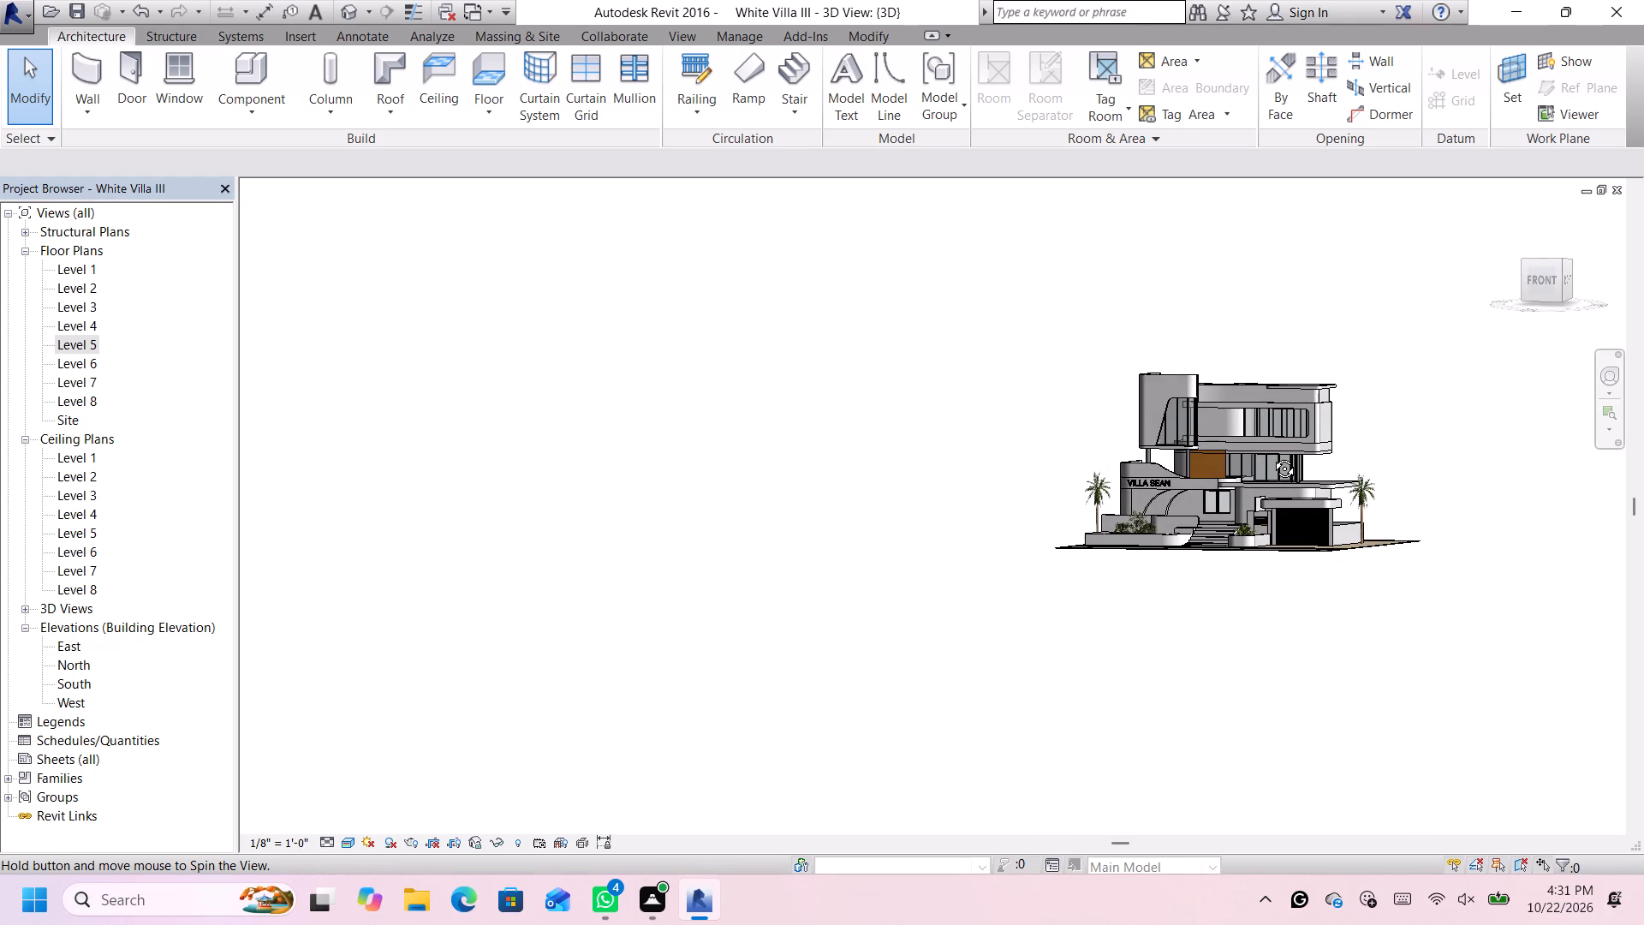
scroll(1190, 477, "up", 9)
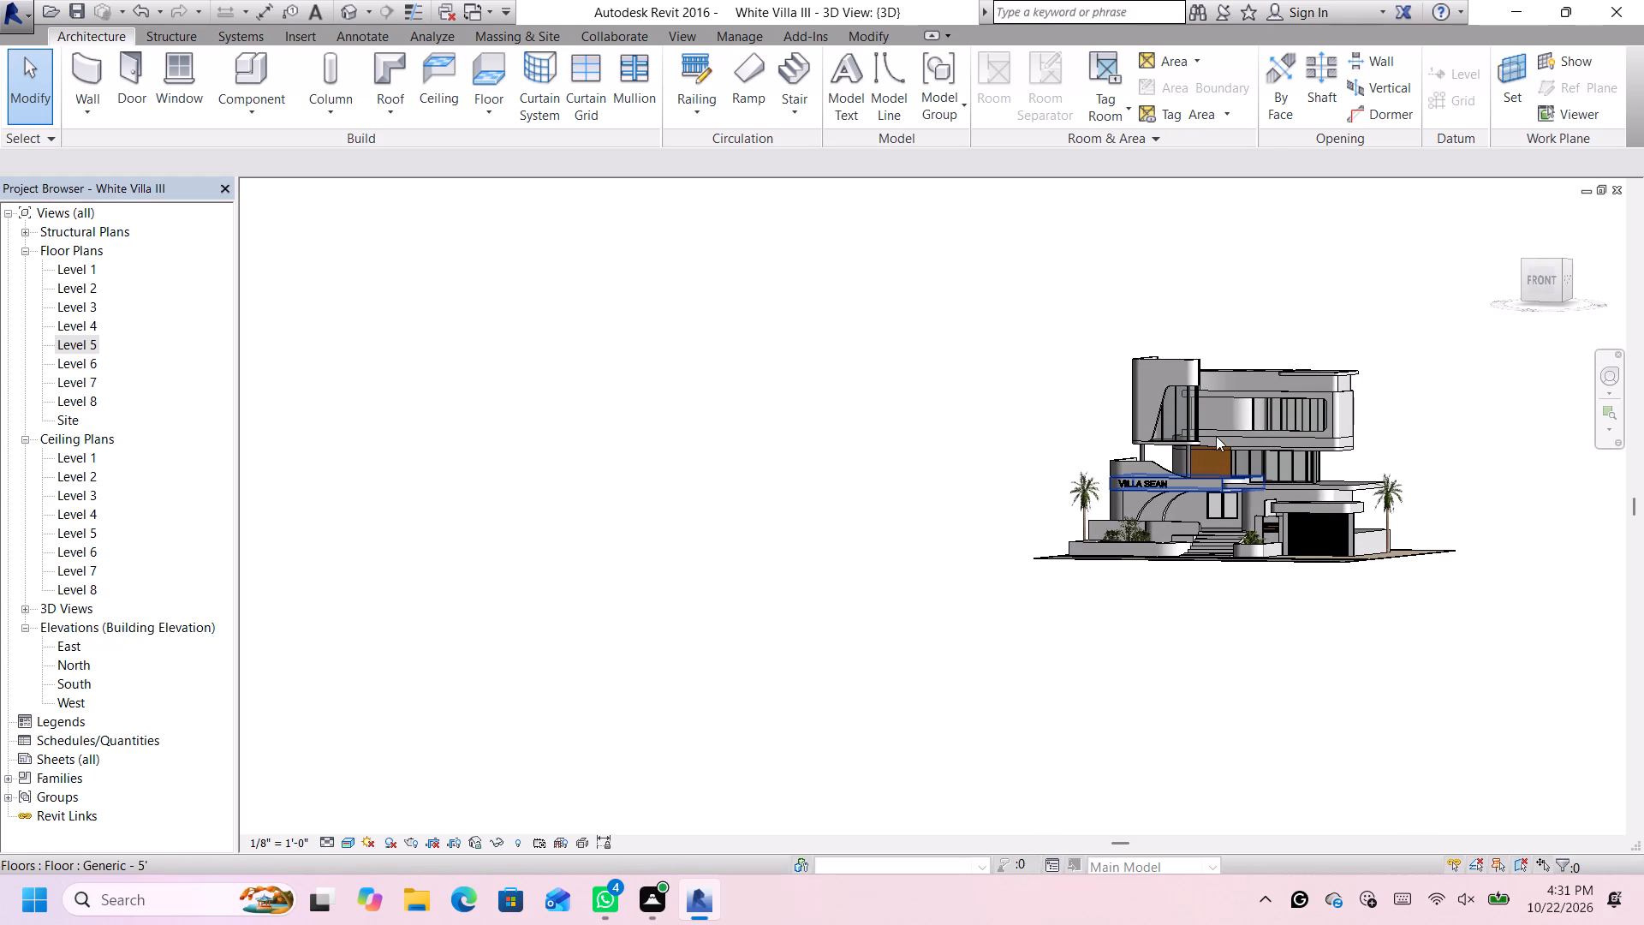
scroll(1216, 436, "up", 2)
scroll(1456, 396, "down", 1)
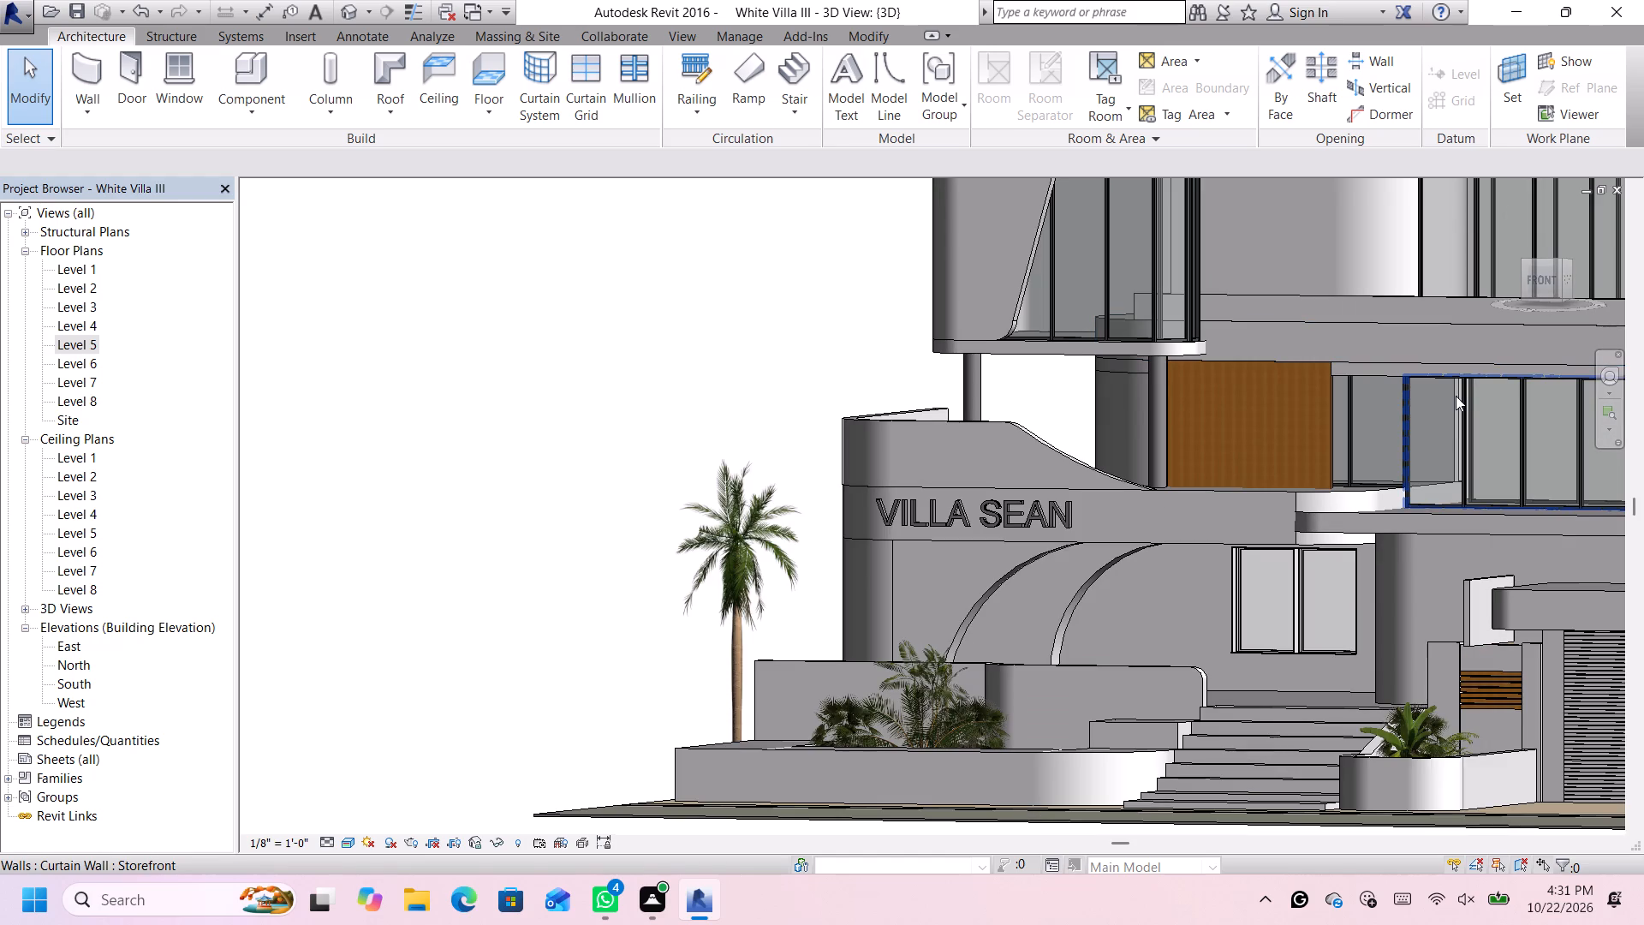
scroll(1456, 396, "down", 6)
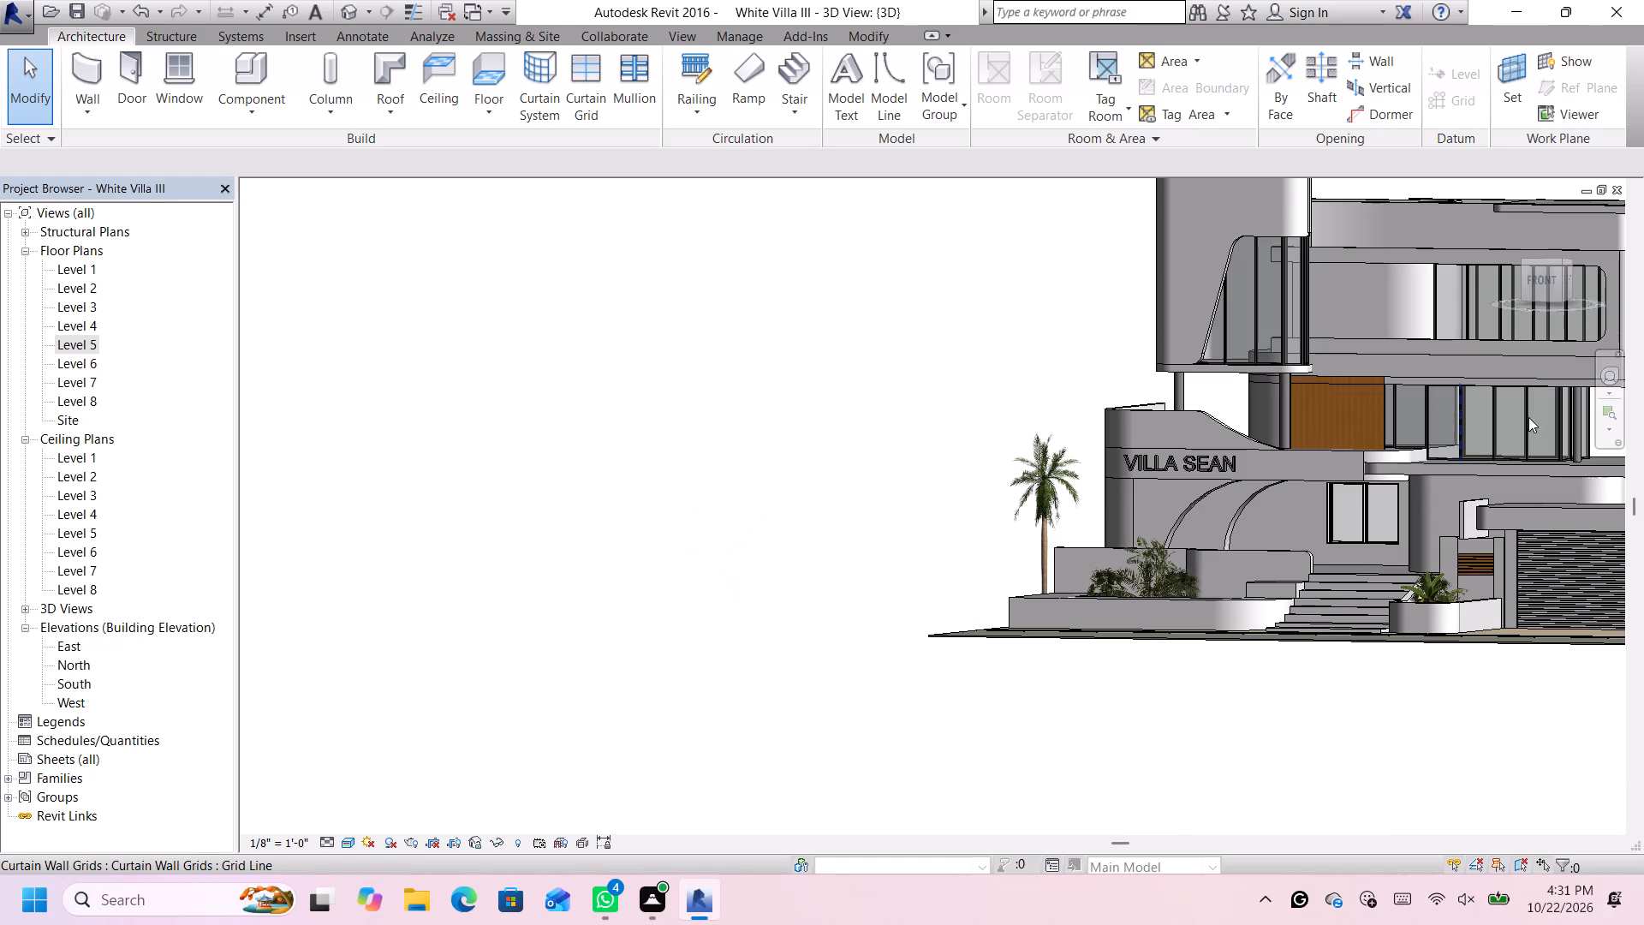
scroll(1533, 417, "down", 6)
scroll(1585, 441, "up", 1)
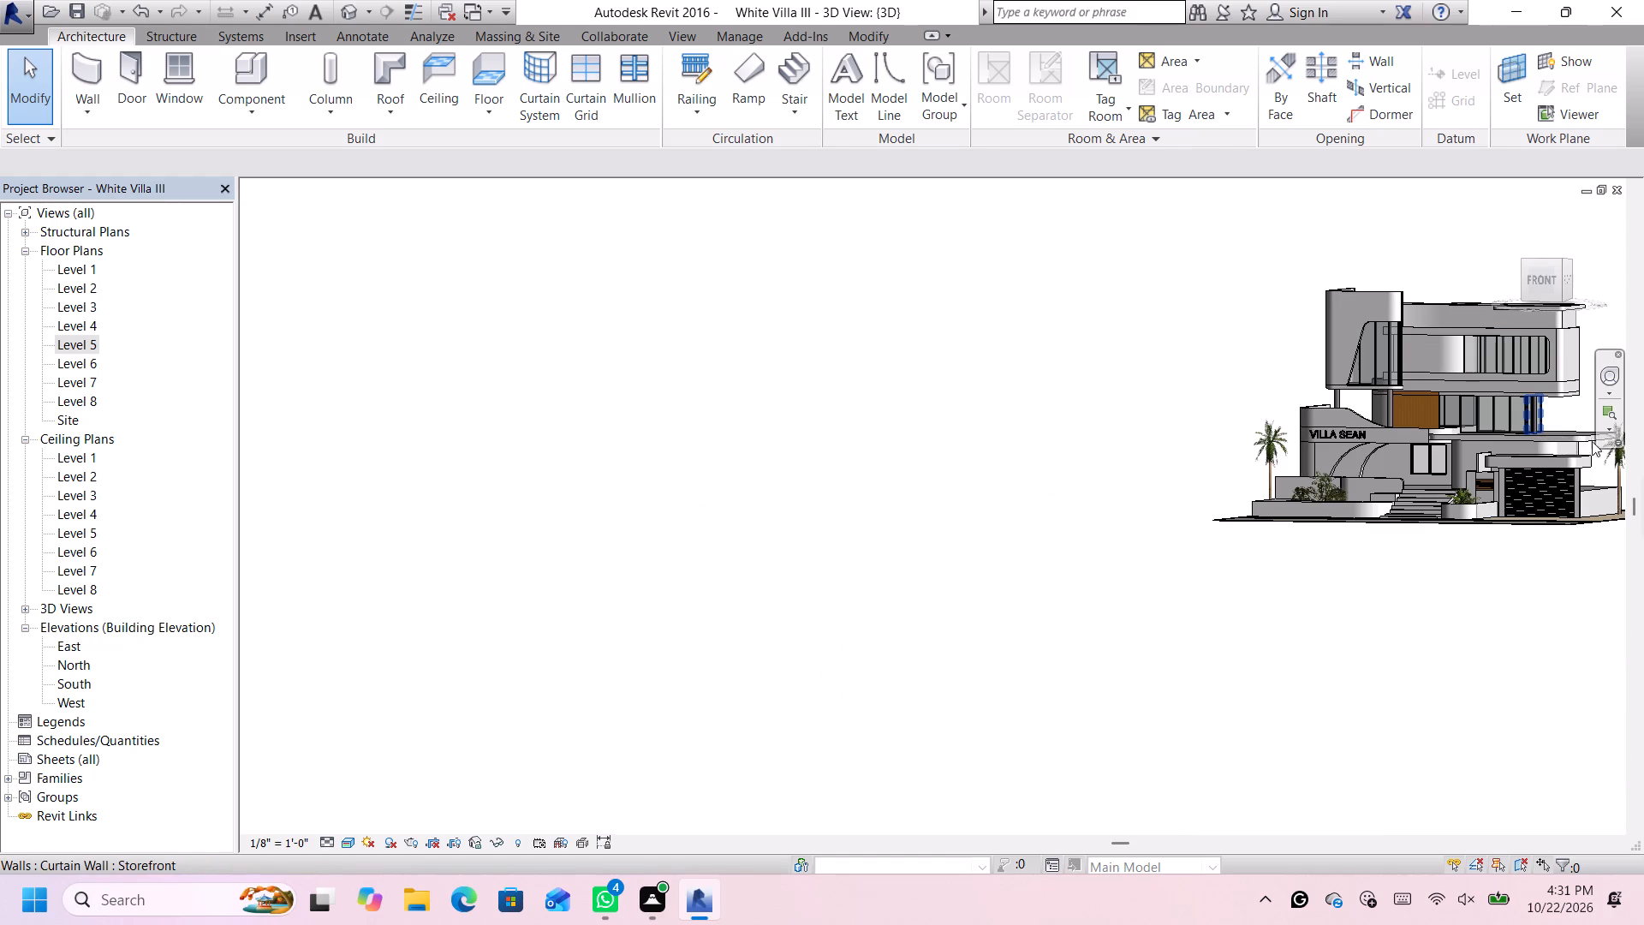
scroll(1592, 441, "up", 10)
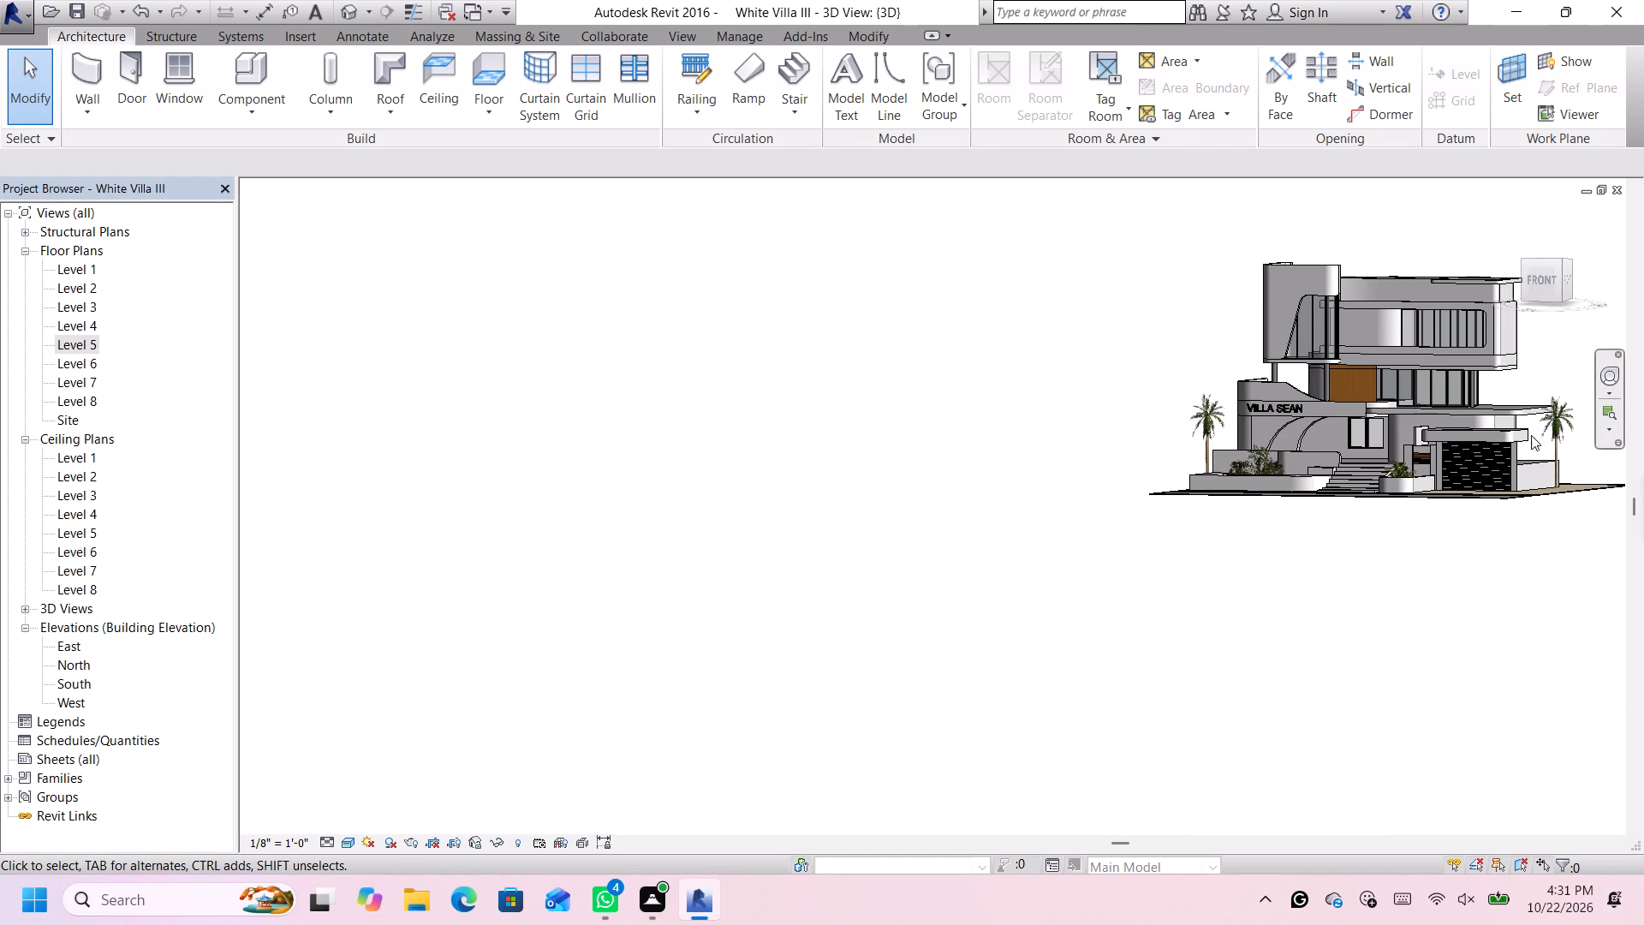
scroll(1505, 396, "up", 1)
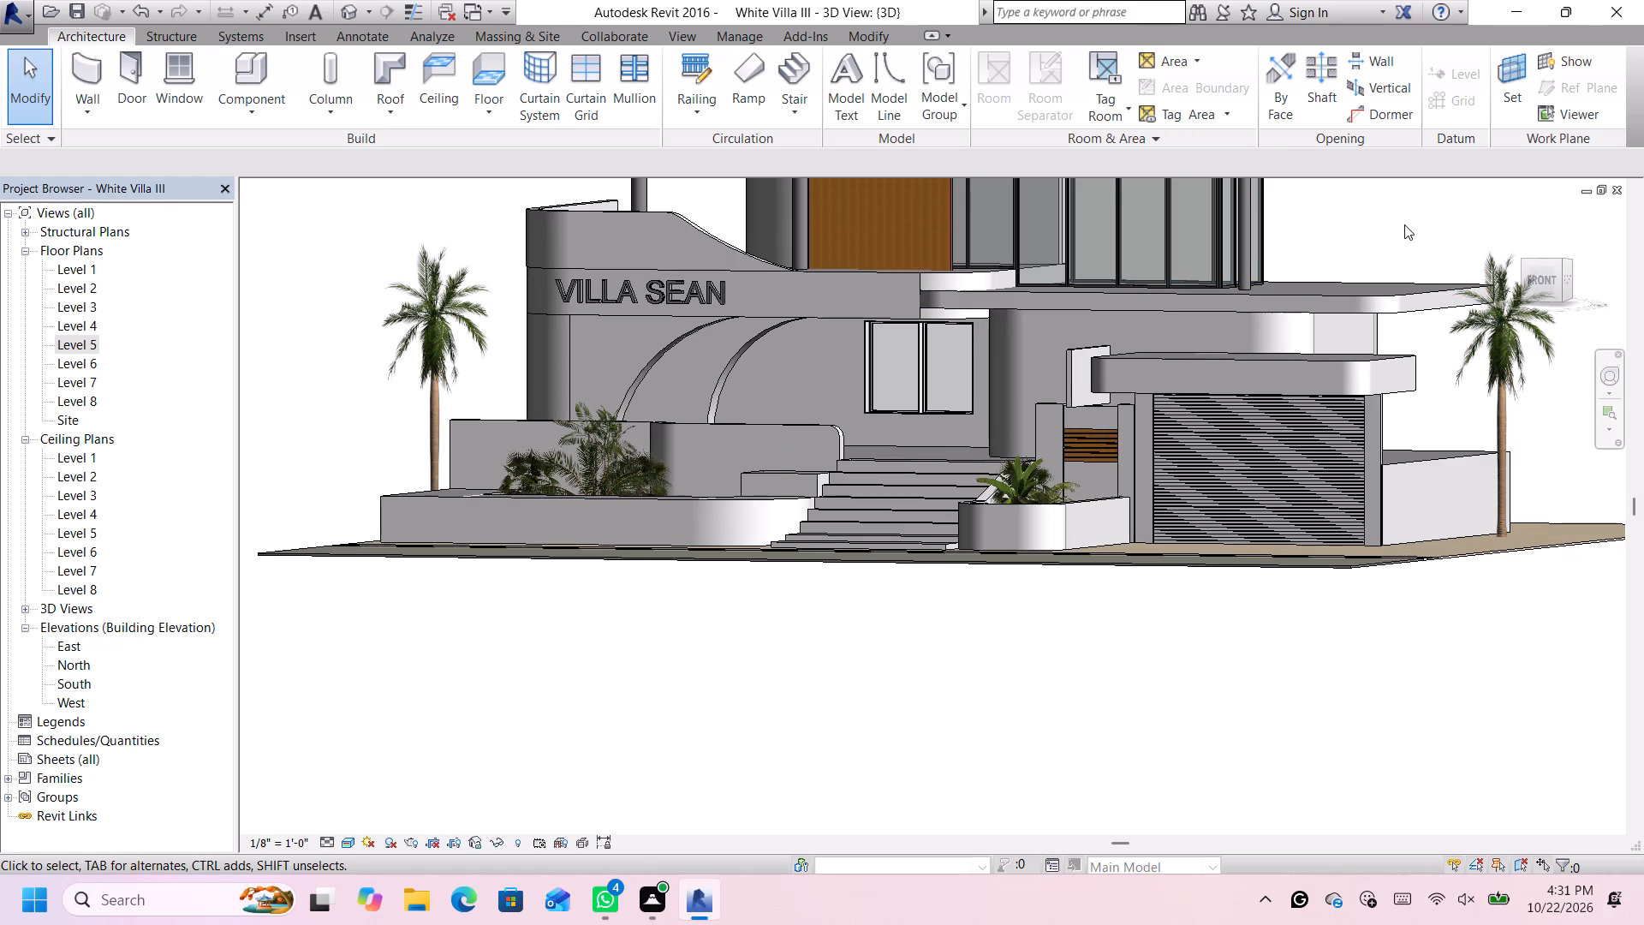
scroll(1402, 224, "down", 5)
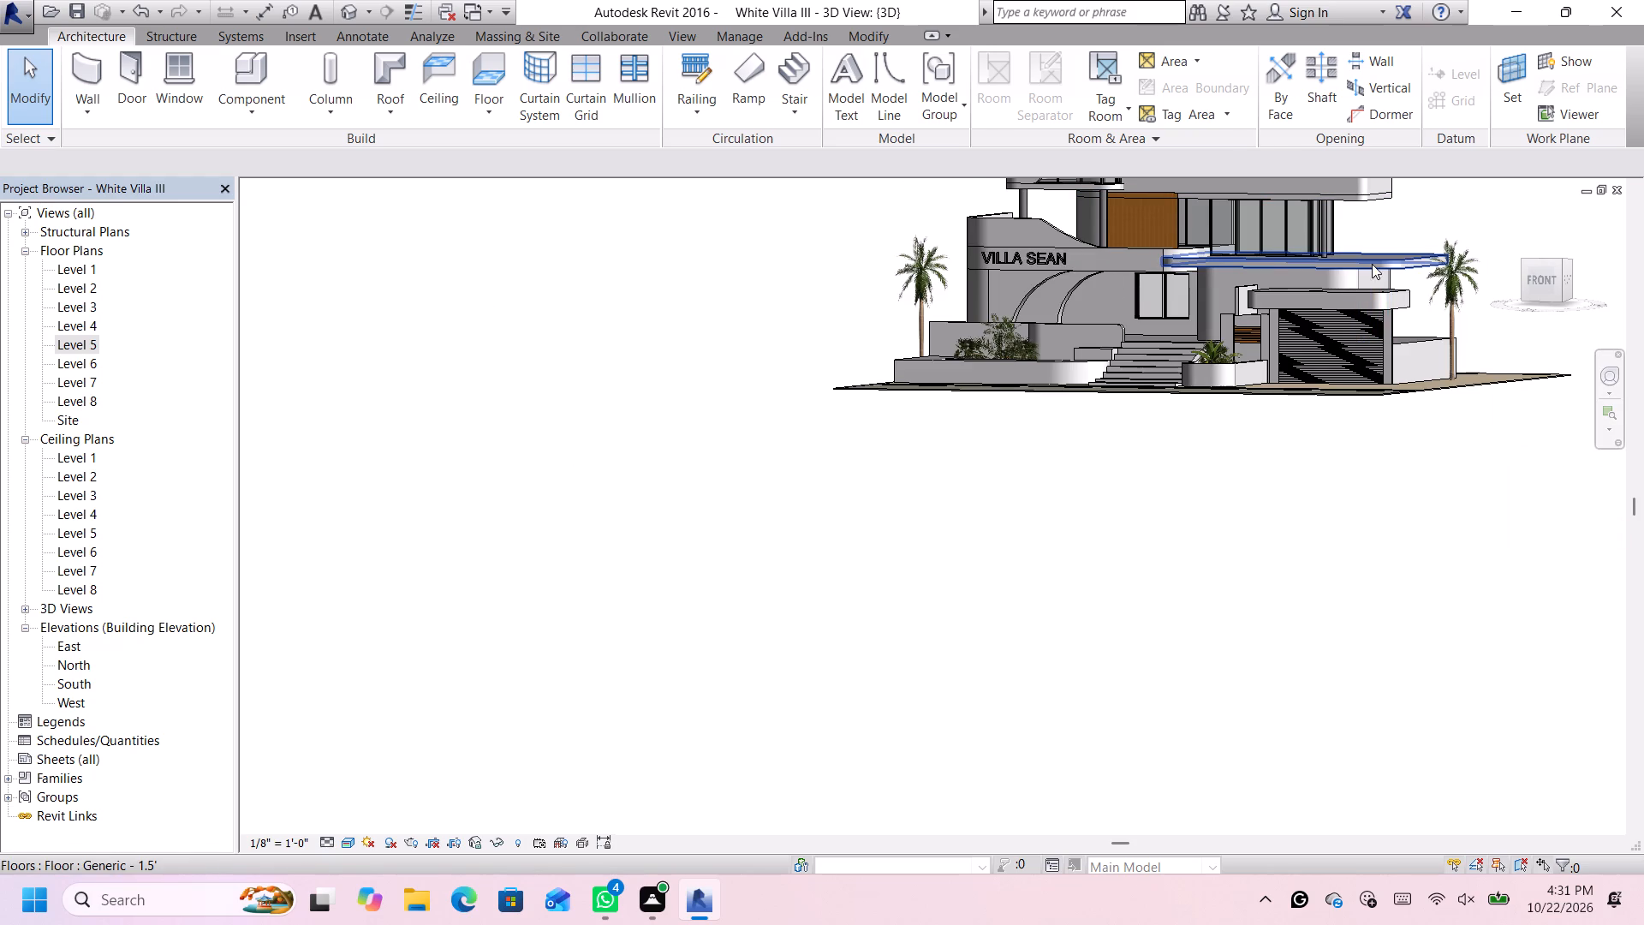
scroll(1374, 257, "down", 3)
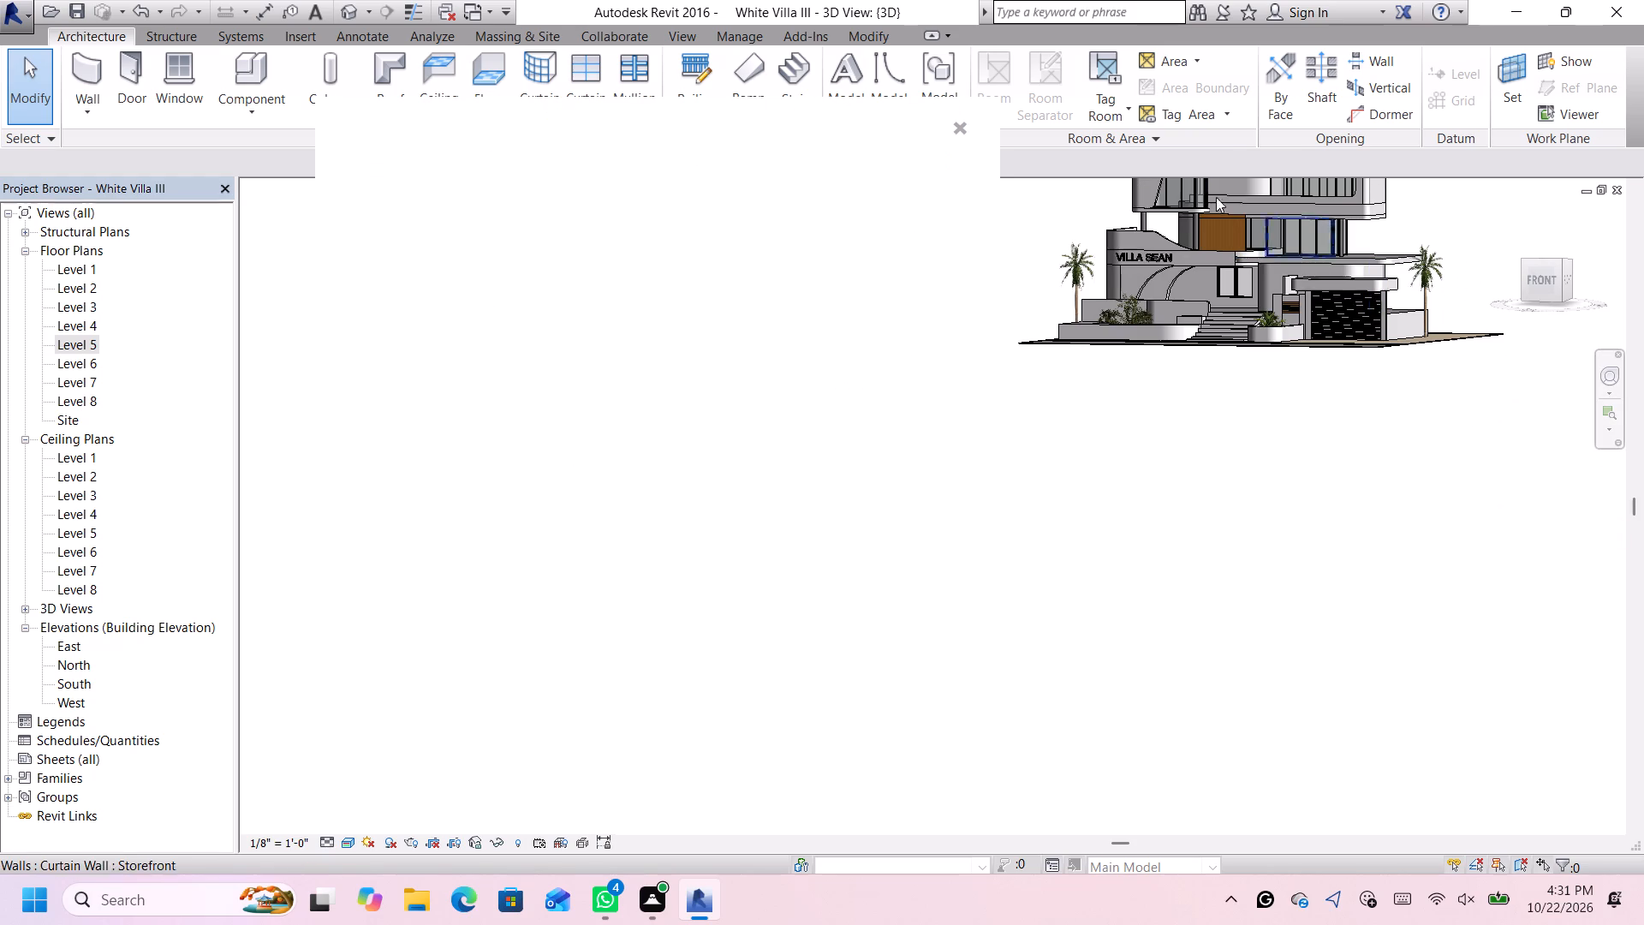
left_click(958, 128)
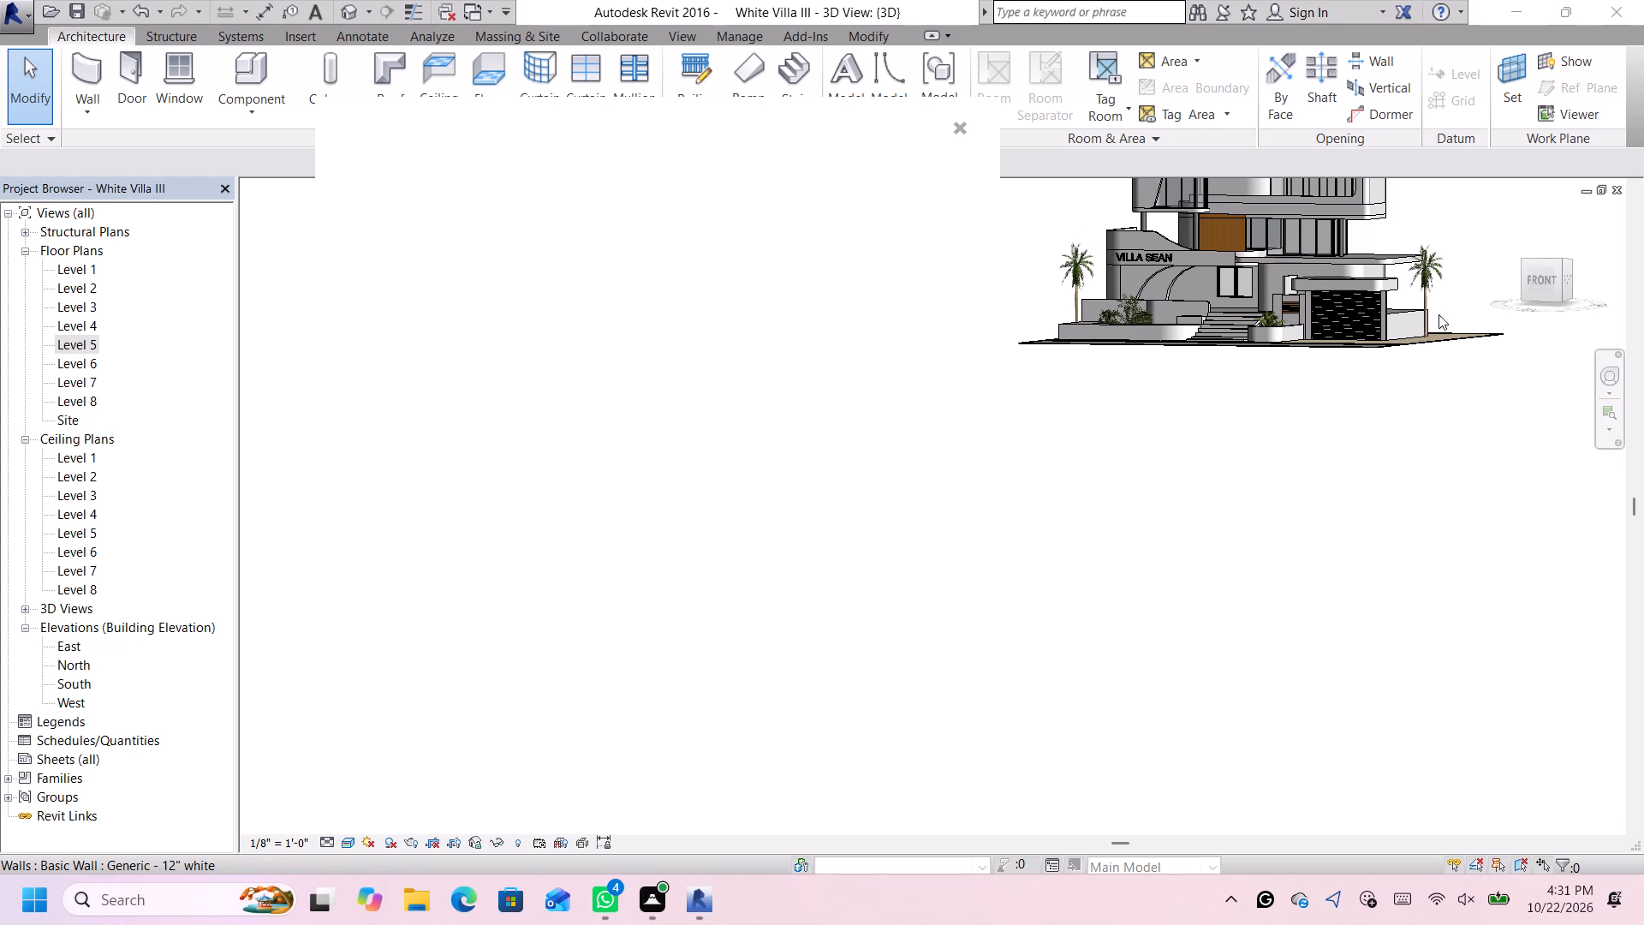
Inspect the whole villa from the slightly angled front, framing the building, front planters and both flanking palms in the 3D view.
scroll(1451, 224, "up", 3)
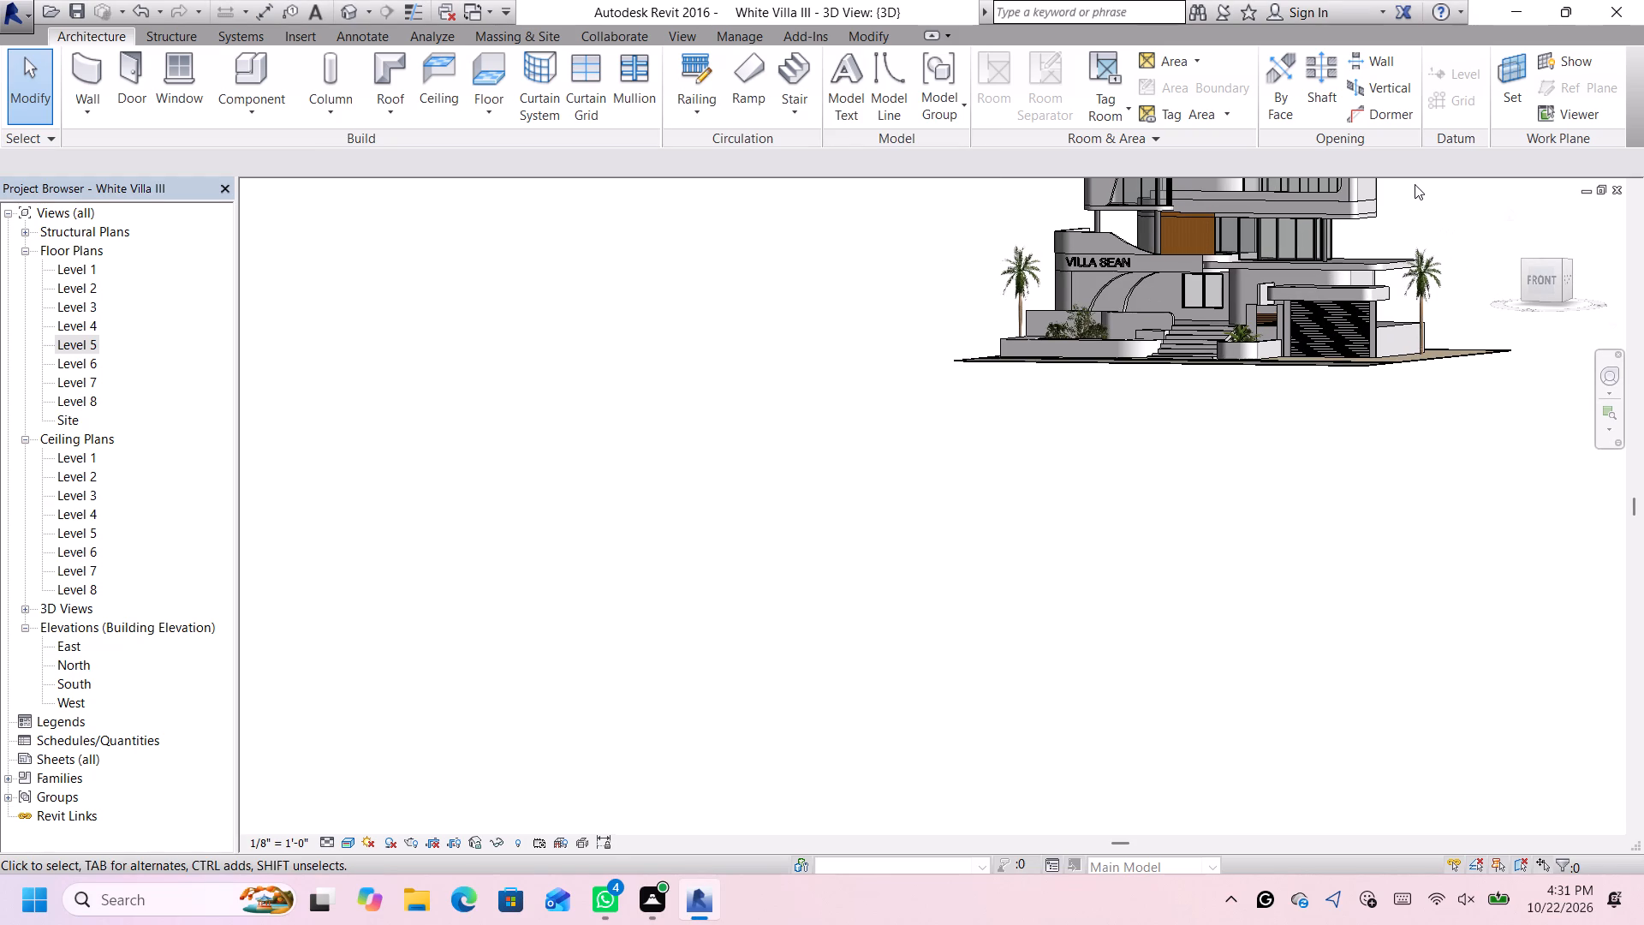
scroll(1401, 194, "down", 2)
scroll(1301, 520, "up", 2)
middle_click(1301, 519)
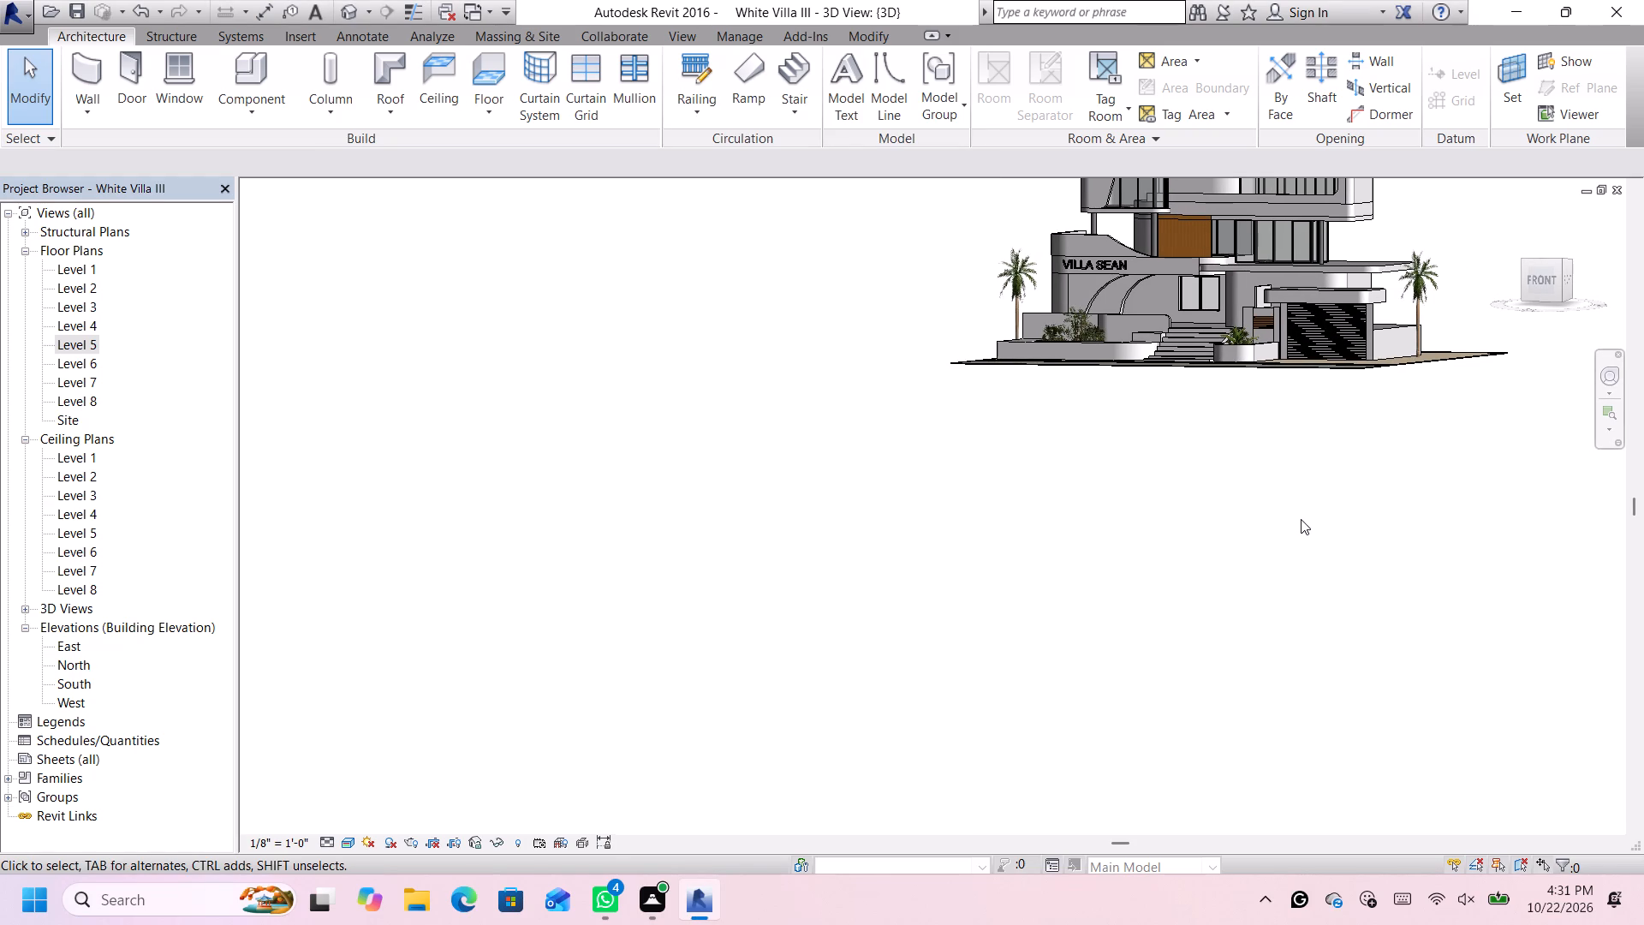
middle_click(1301, 519)
middle_click(1301, 519)
scroll(1301, 519, "up", 1)
scroll(1301, 521, "down", 1)
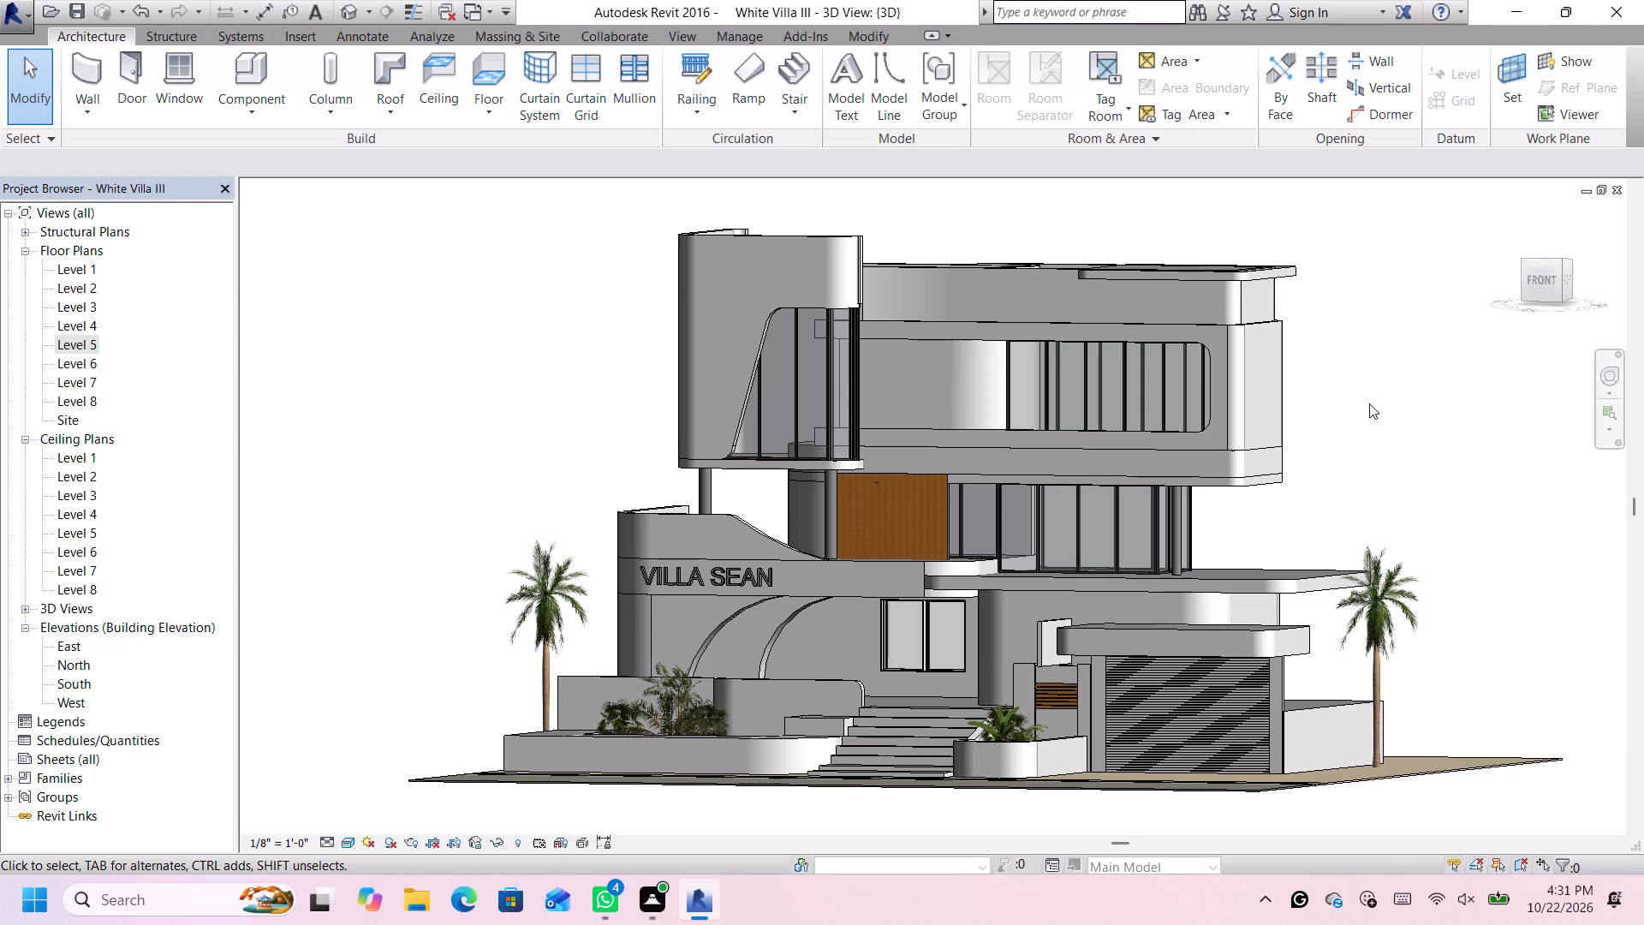
scroll(1369, 403, "down", 2)
scroll(1345, 421, "up", 1)
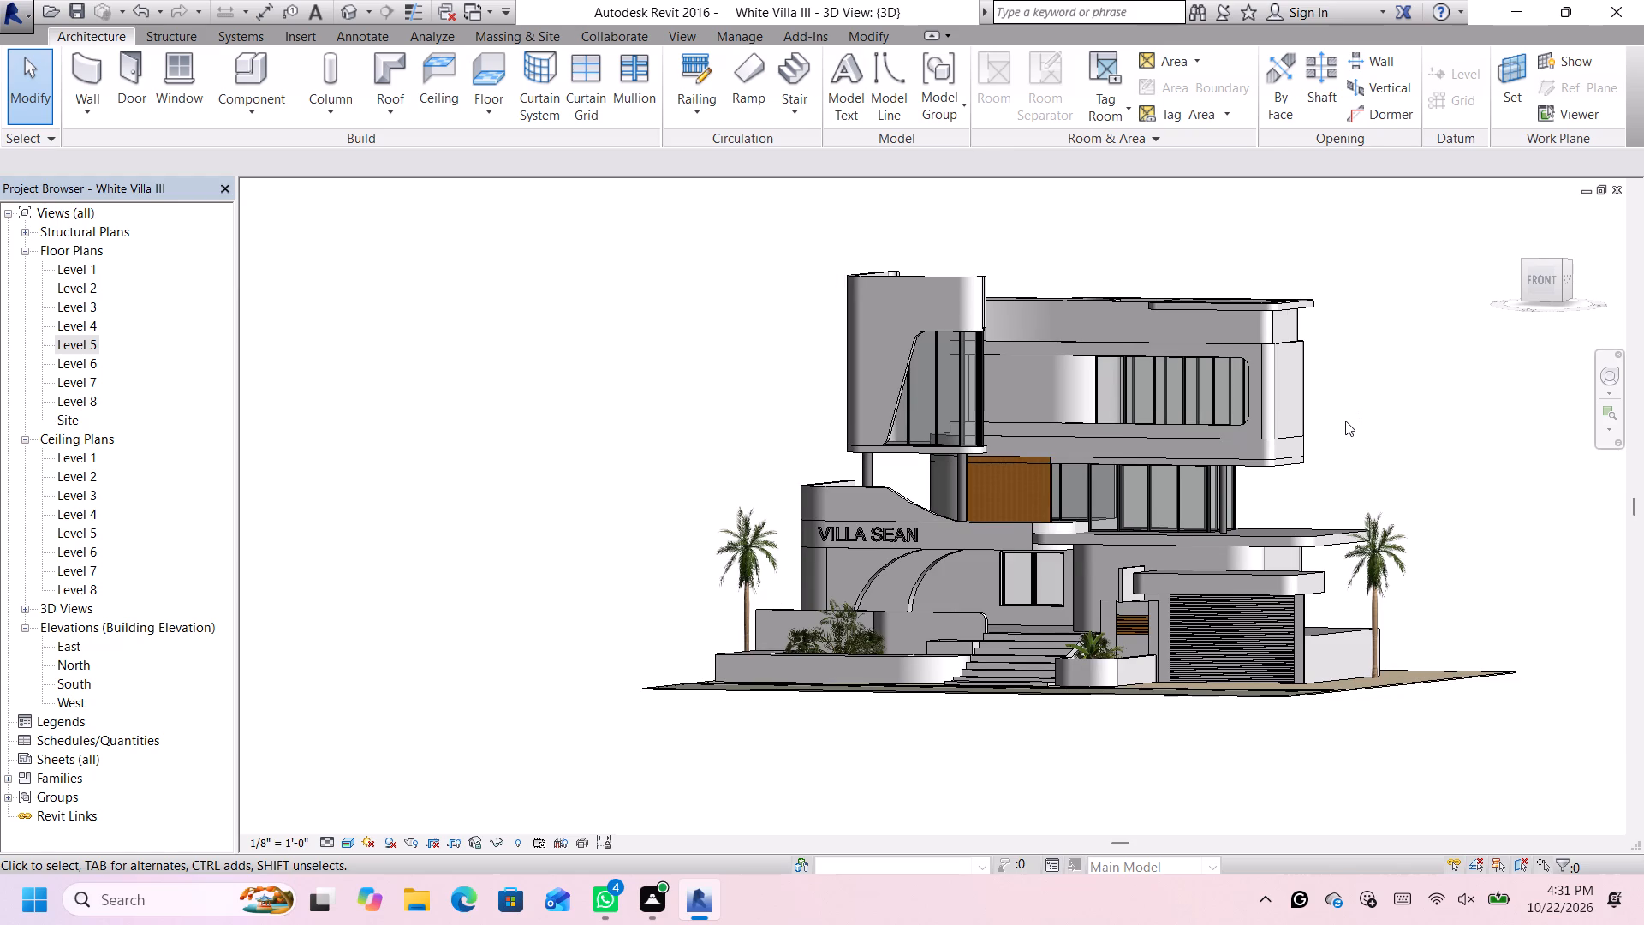
scroll(1345, 421, "up", 2)
scroll(1345, 421, "down", 1)
scroll(1345, 421, "up", 1)
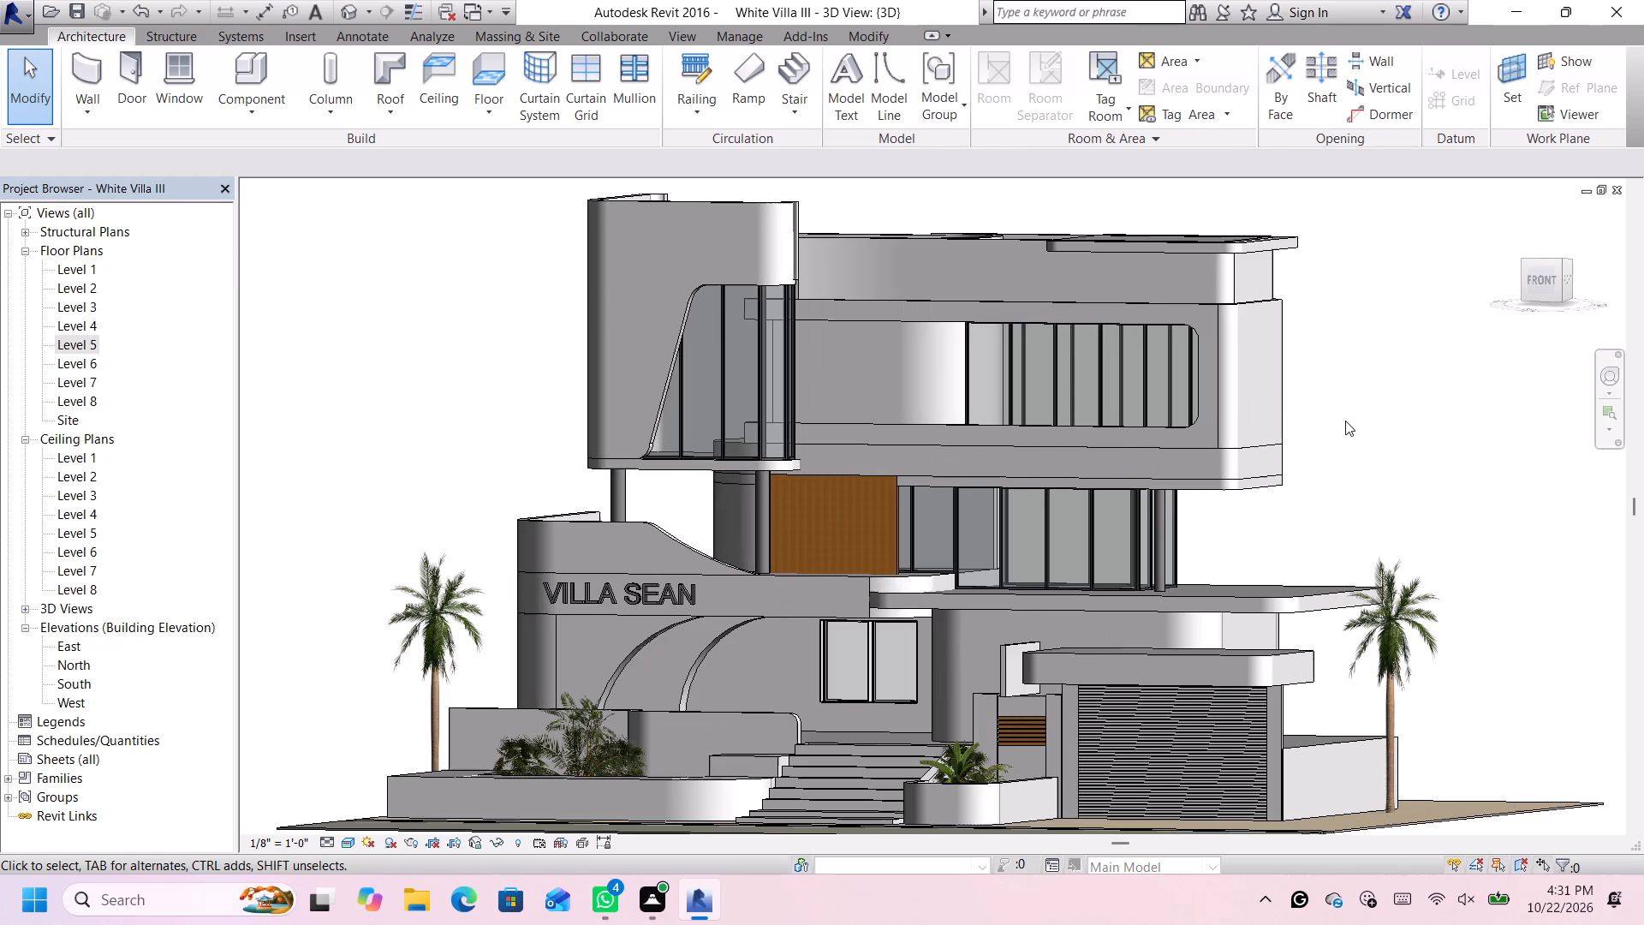
scroll(1345, 420, "up", 1)
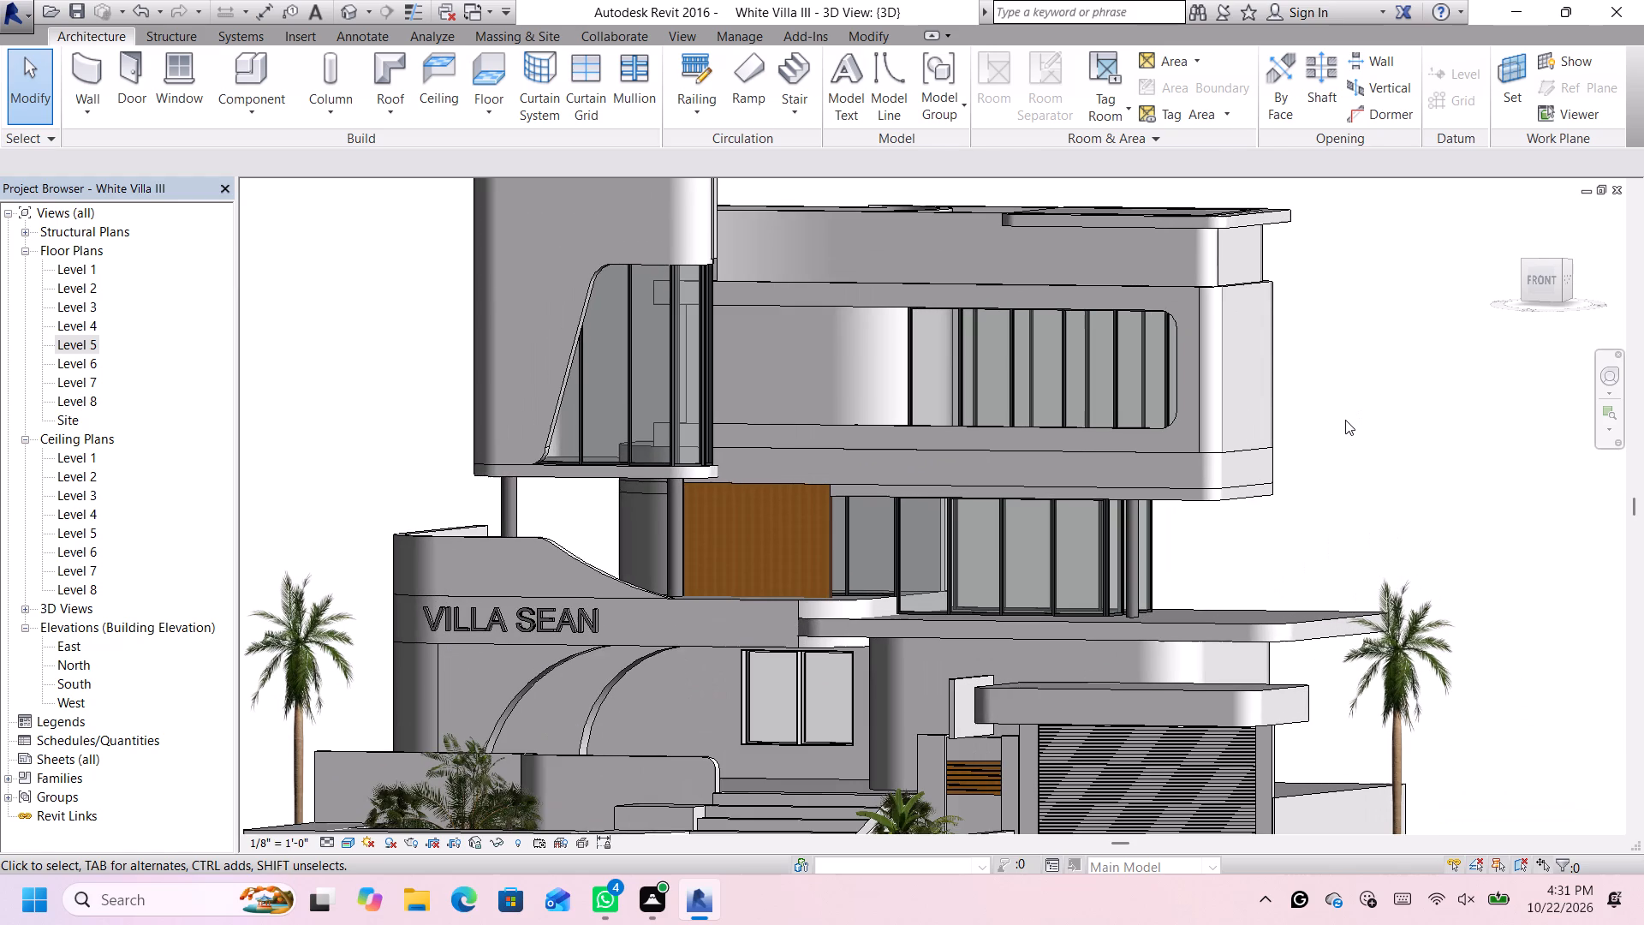
scroll(1345, 420, "down", 1)
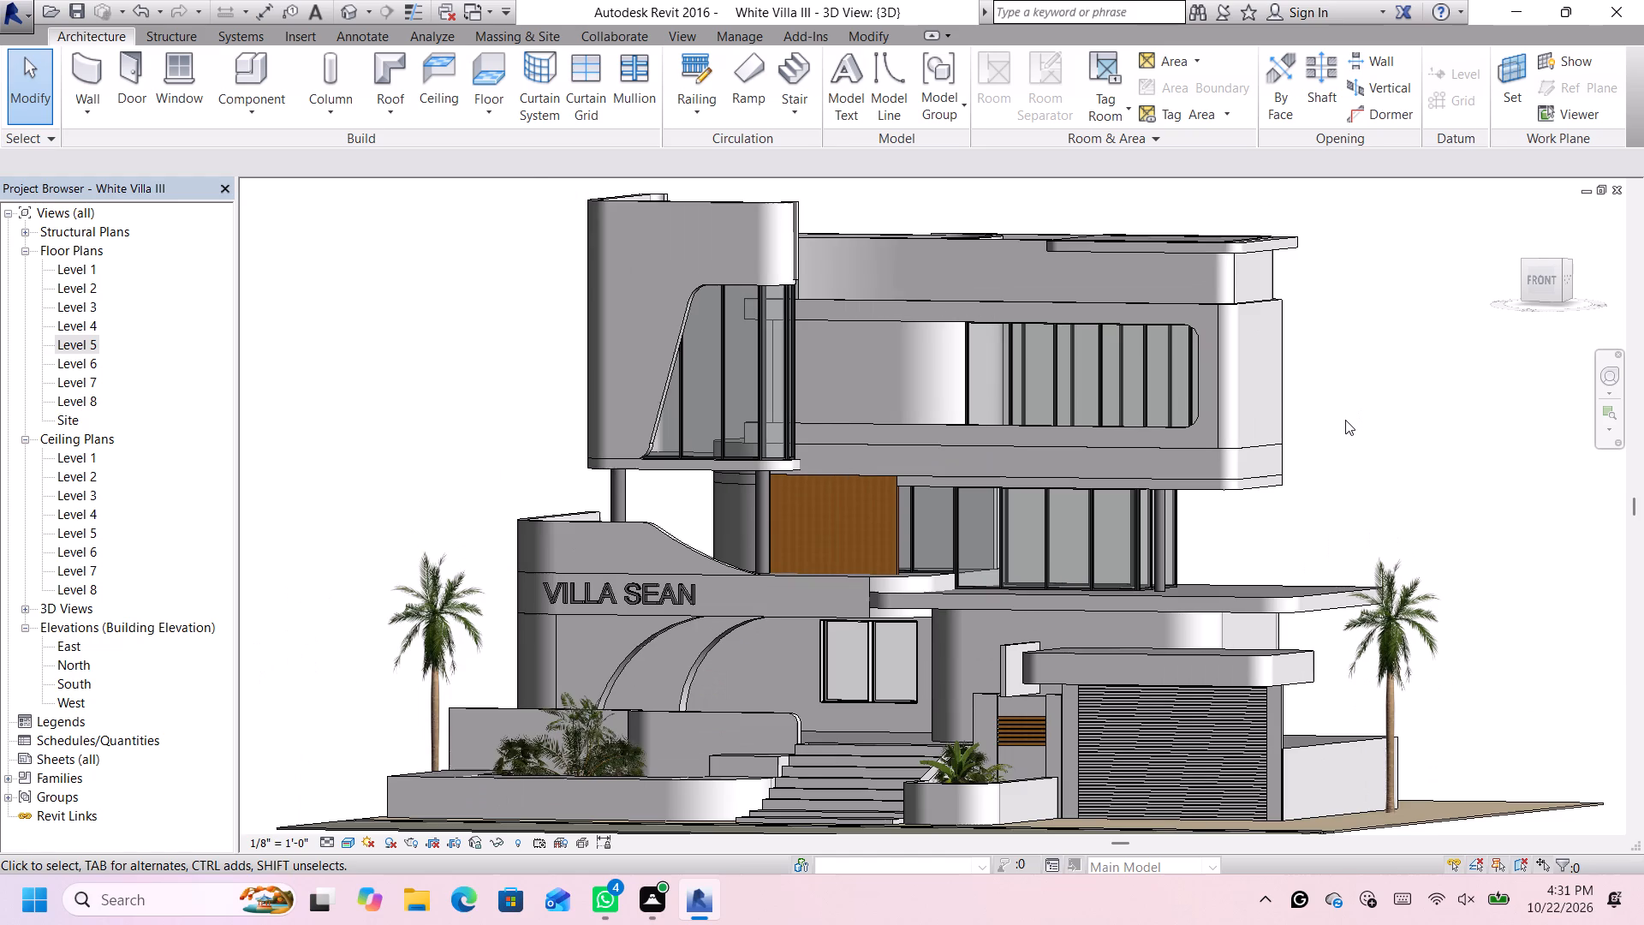
Print the current 3D view with Microsoft Print to PDF, accepting raster printing for the shaded view.
key("ctrl+p")
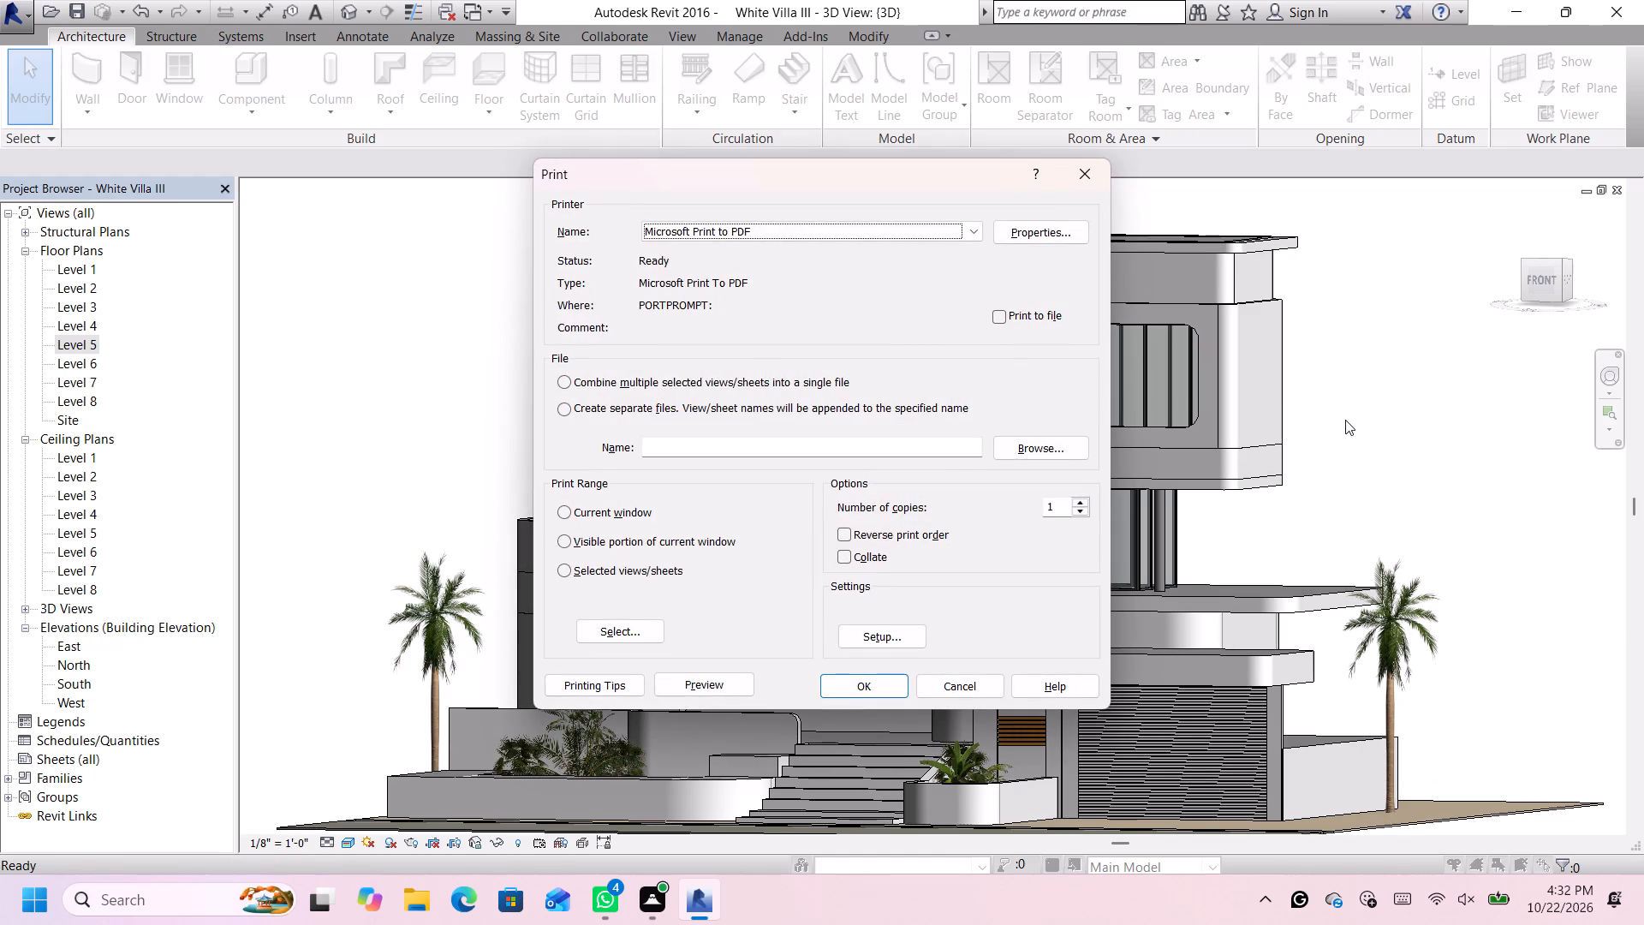
left_click(827, 689)
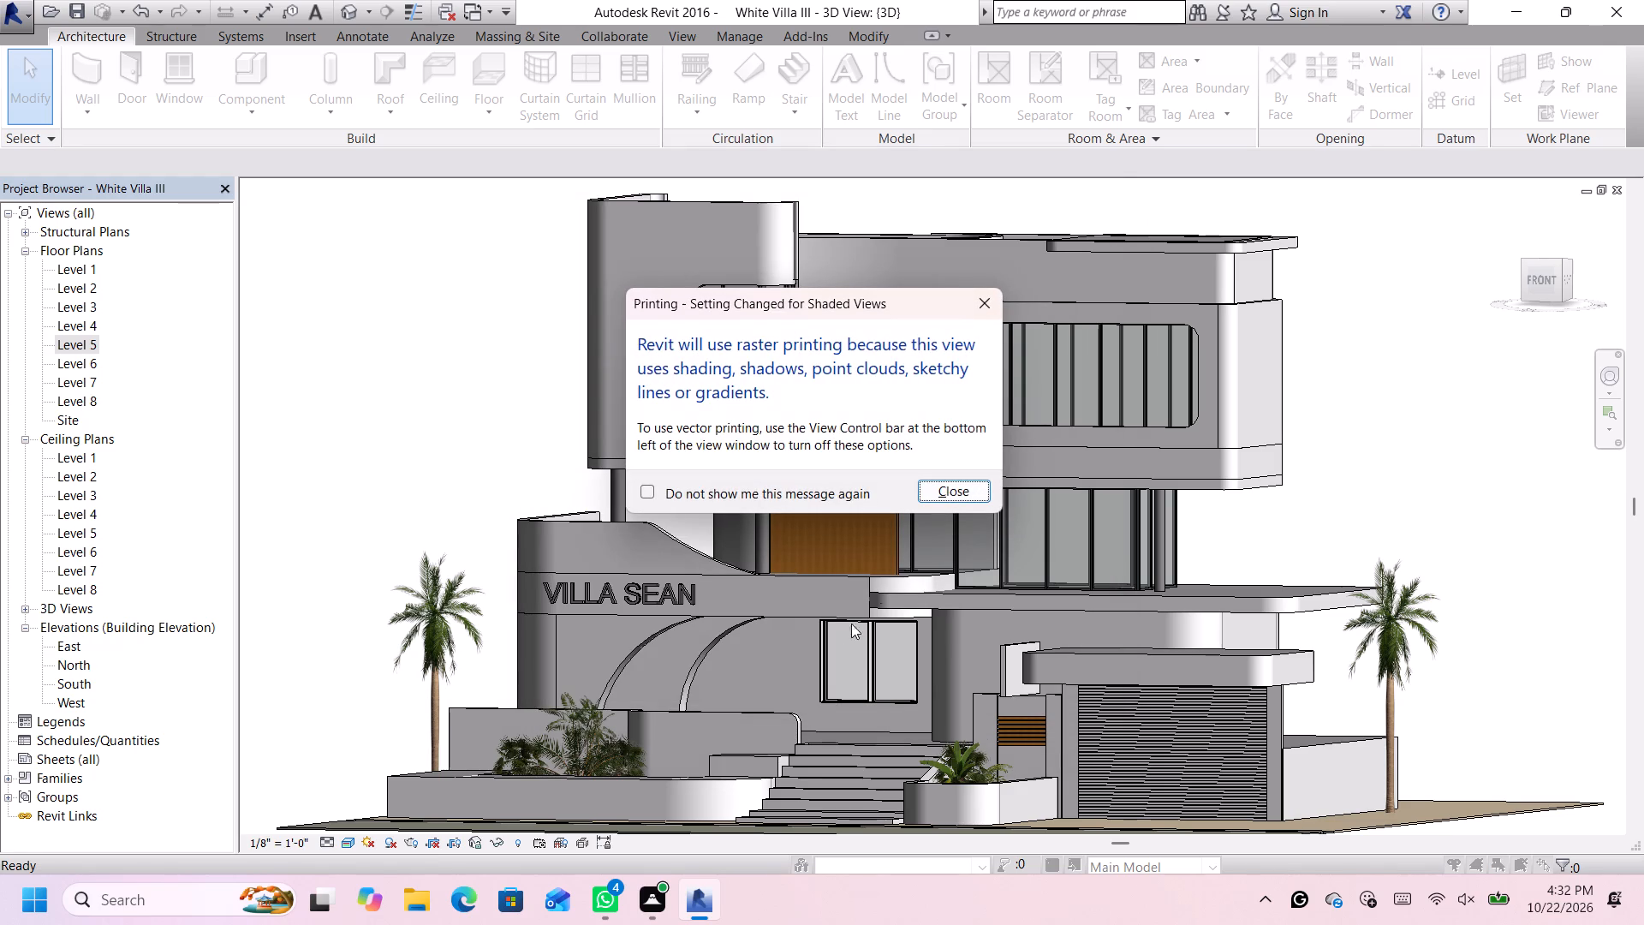
left_click(947, 491)
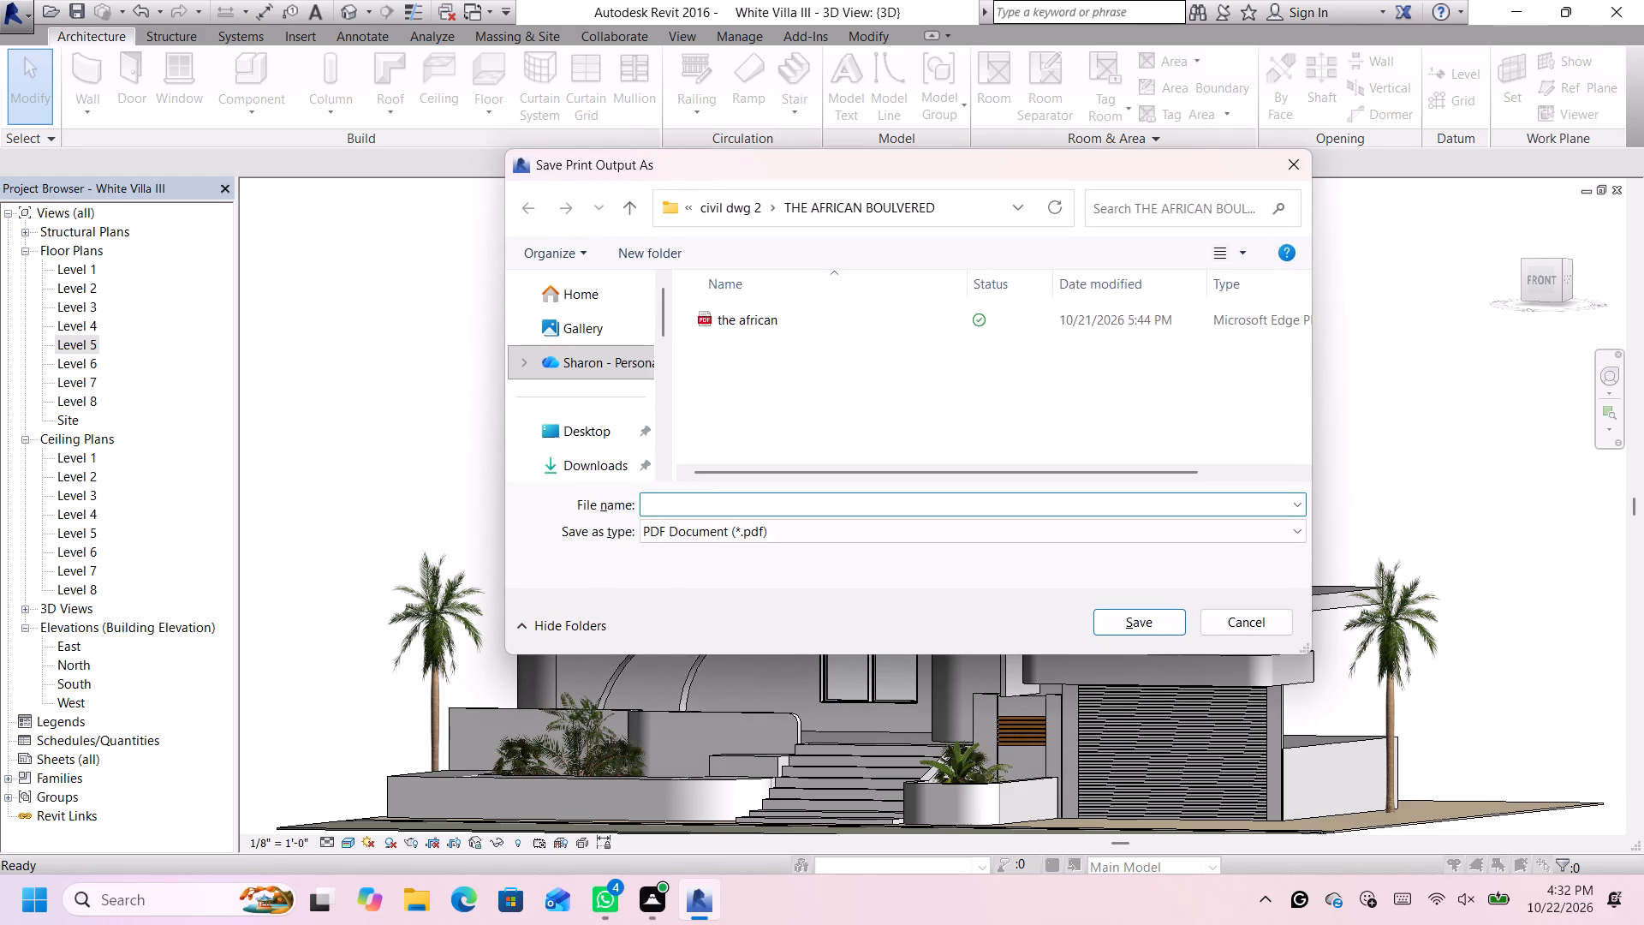
Save the PDF print as white in the Desktop folder synbiosis solutions > civil dwg 2 > White Villa III.
double_click(568, 440)
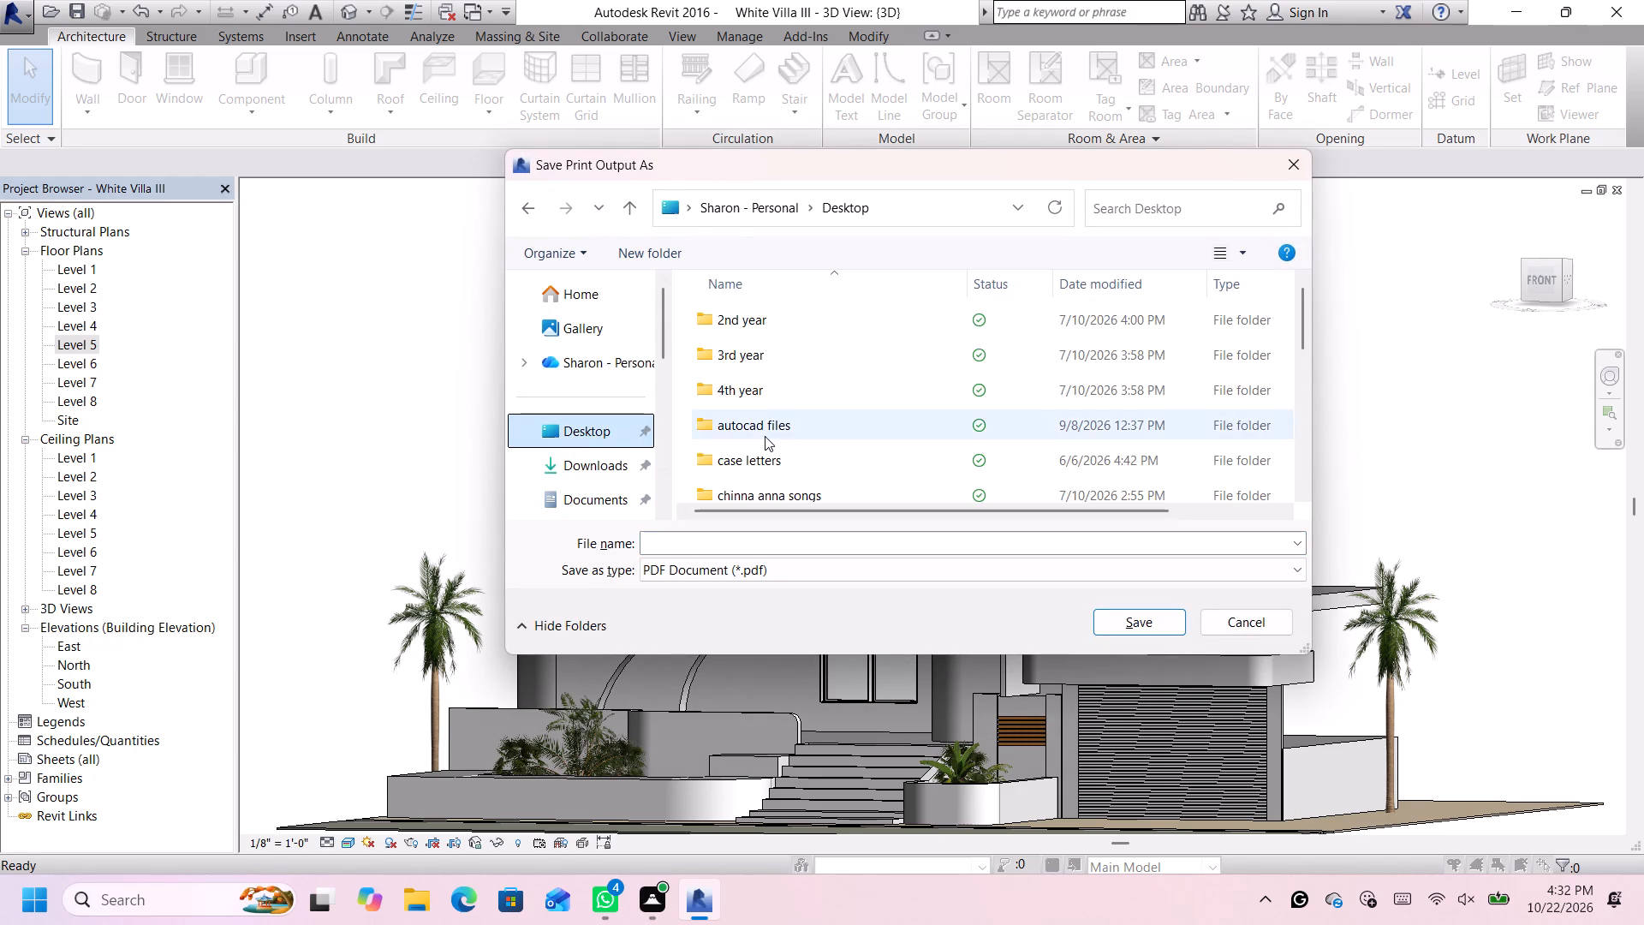
scroll(765, 436, "down", 12)
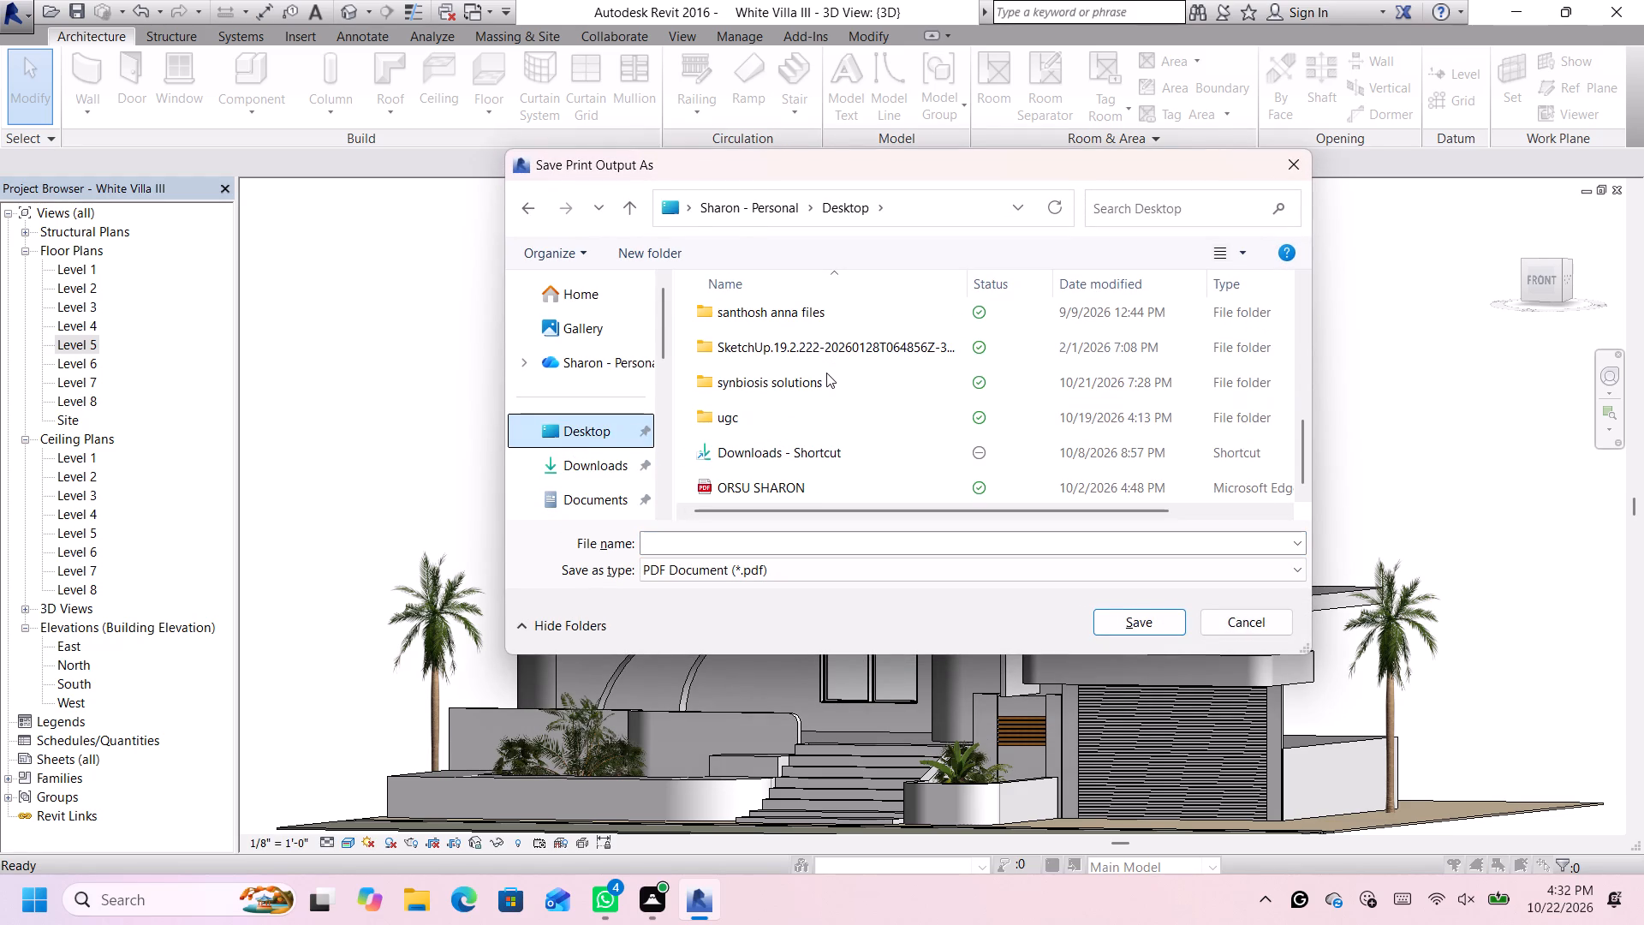
double_click(826, 373)
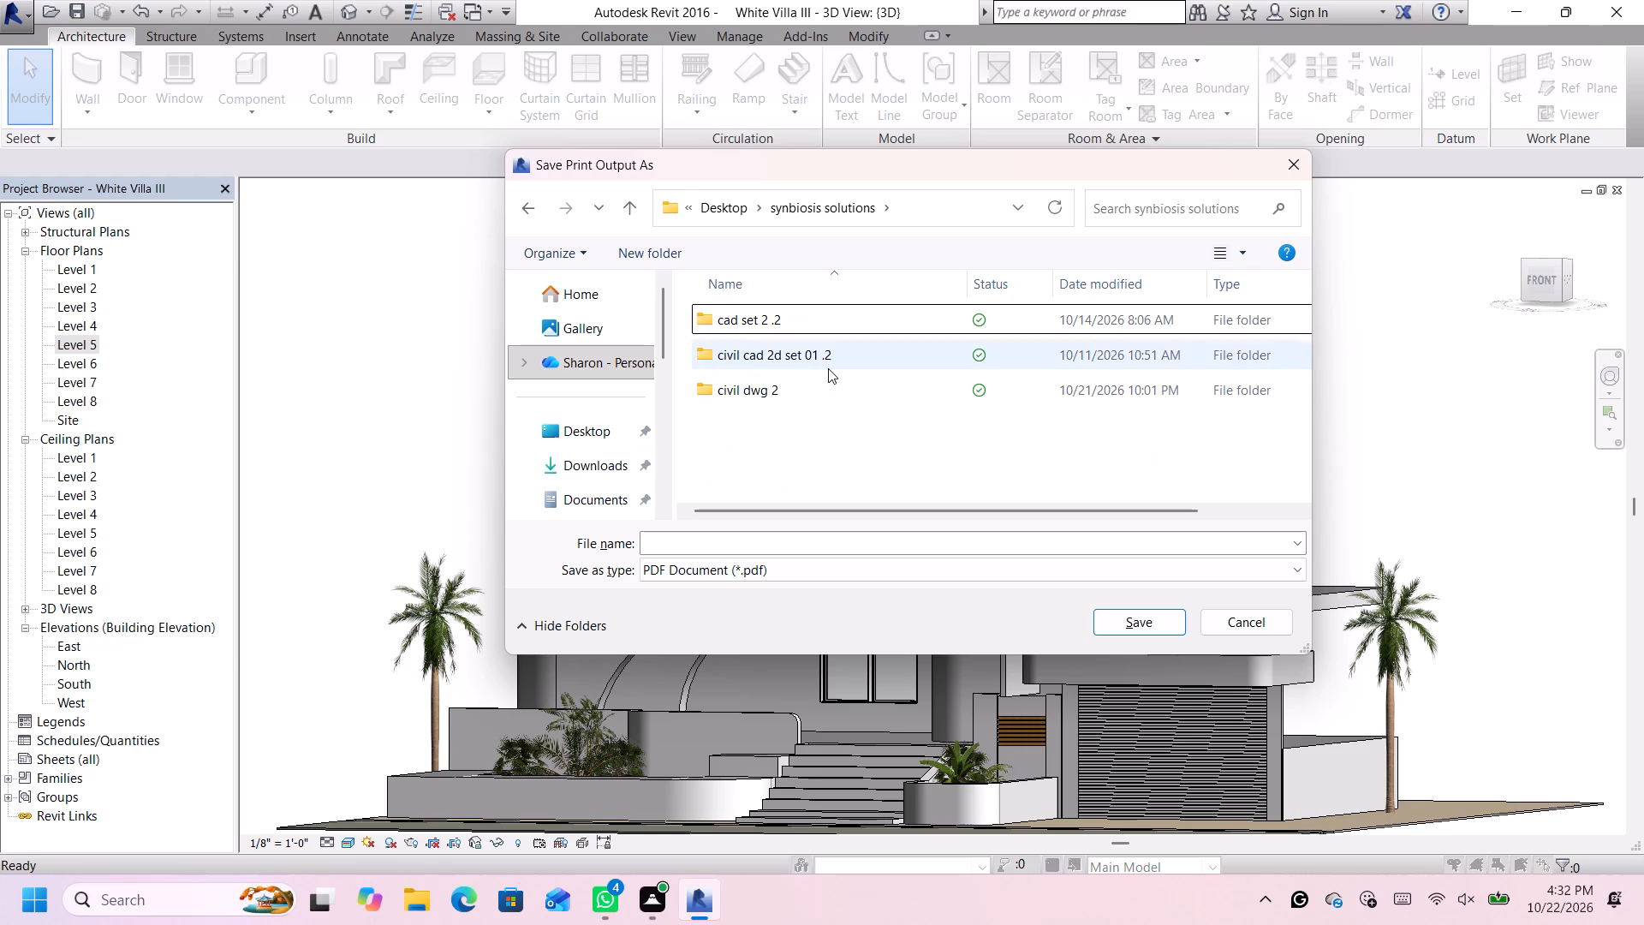
double_click(827, 385)
scroll(831, 393, "down", 7)
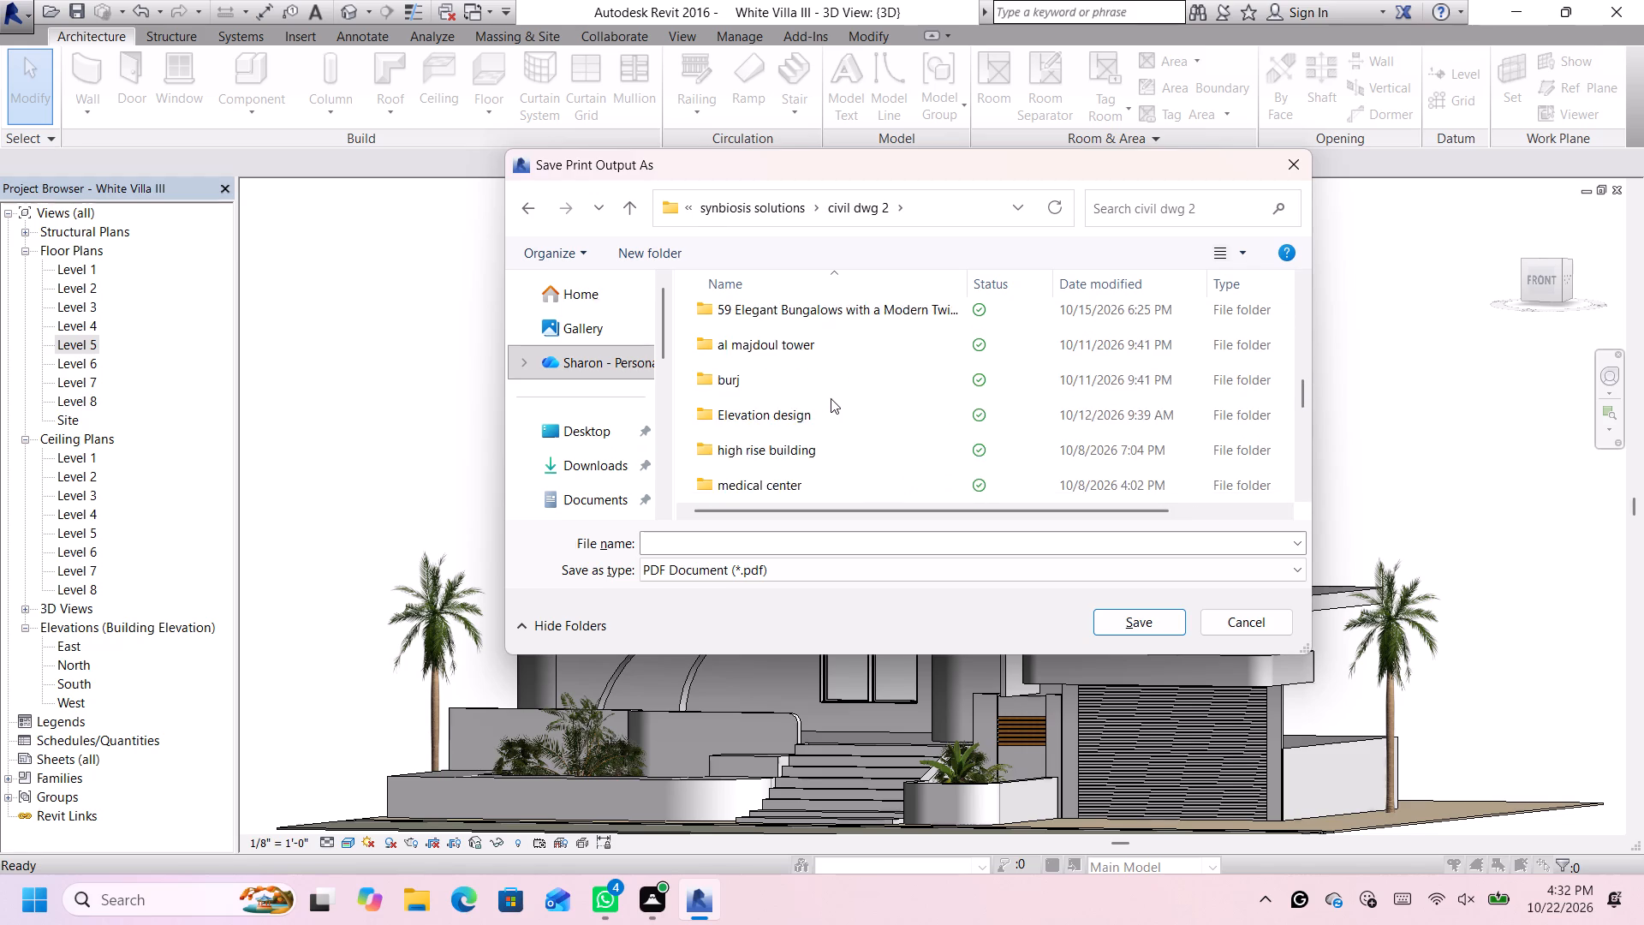
scroll(831, 398, "down", 4)
scroll(799, 467, "down", 1)
double_click(837, 421)
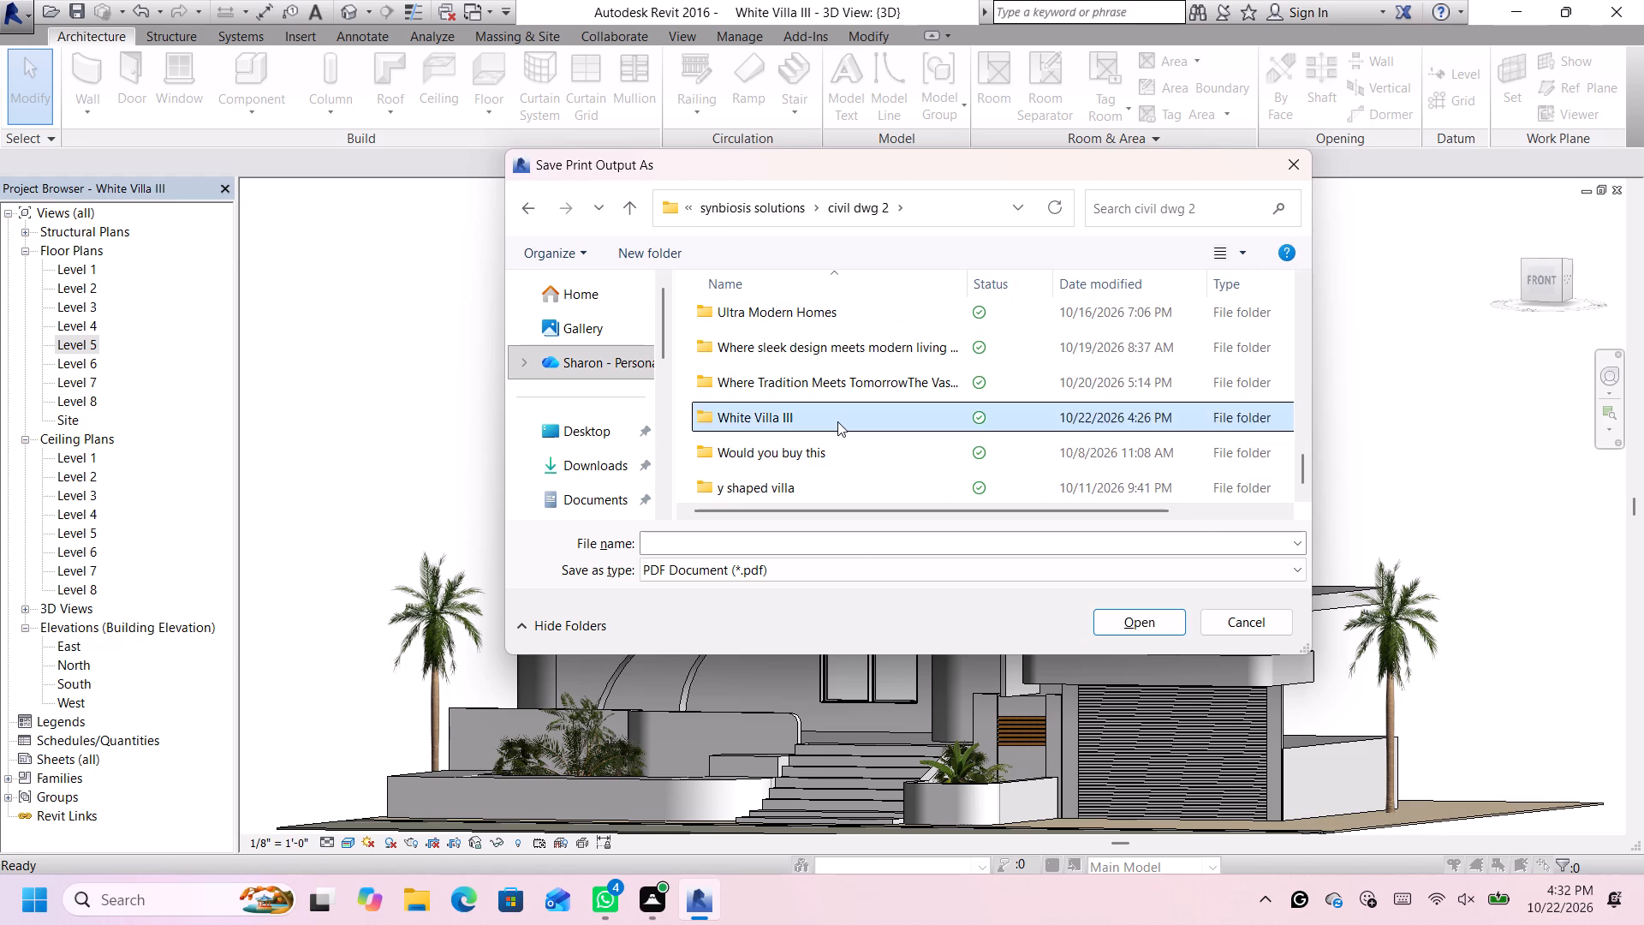
left_click(811, 505)
key("w")
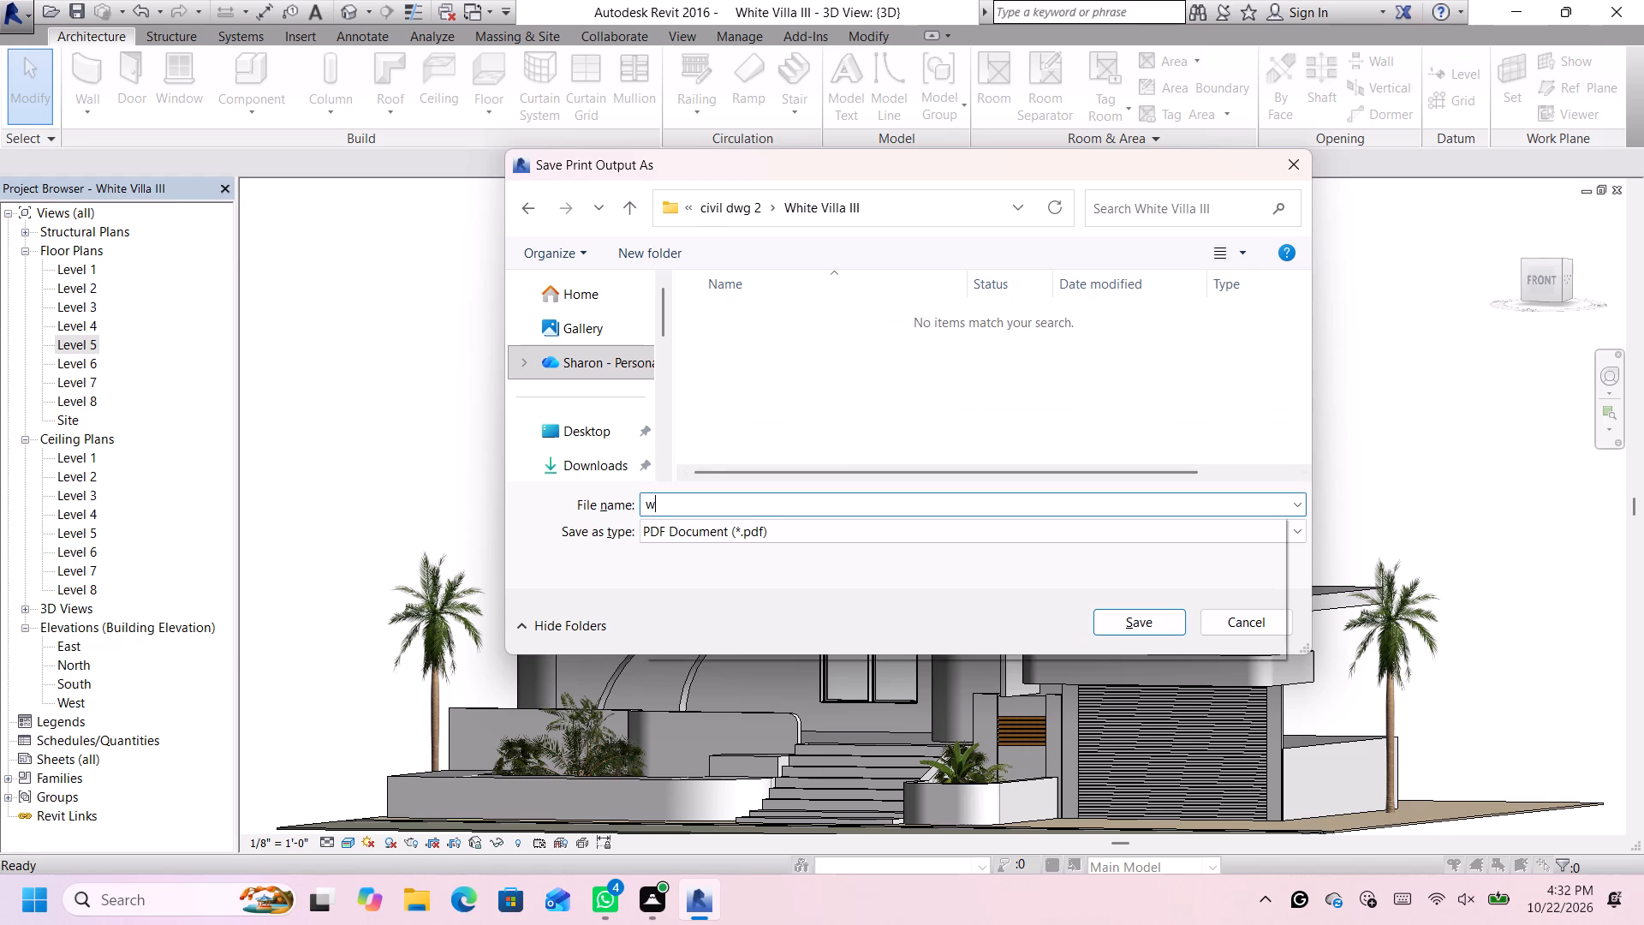
type("hite")
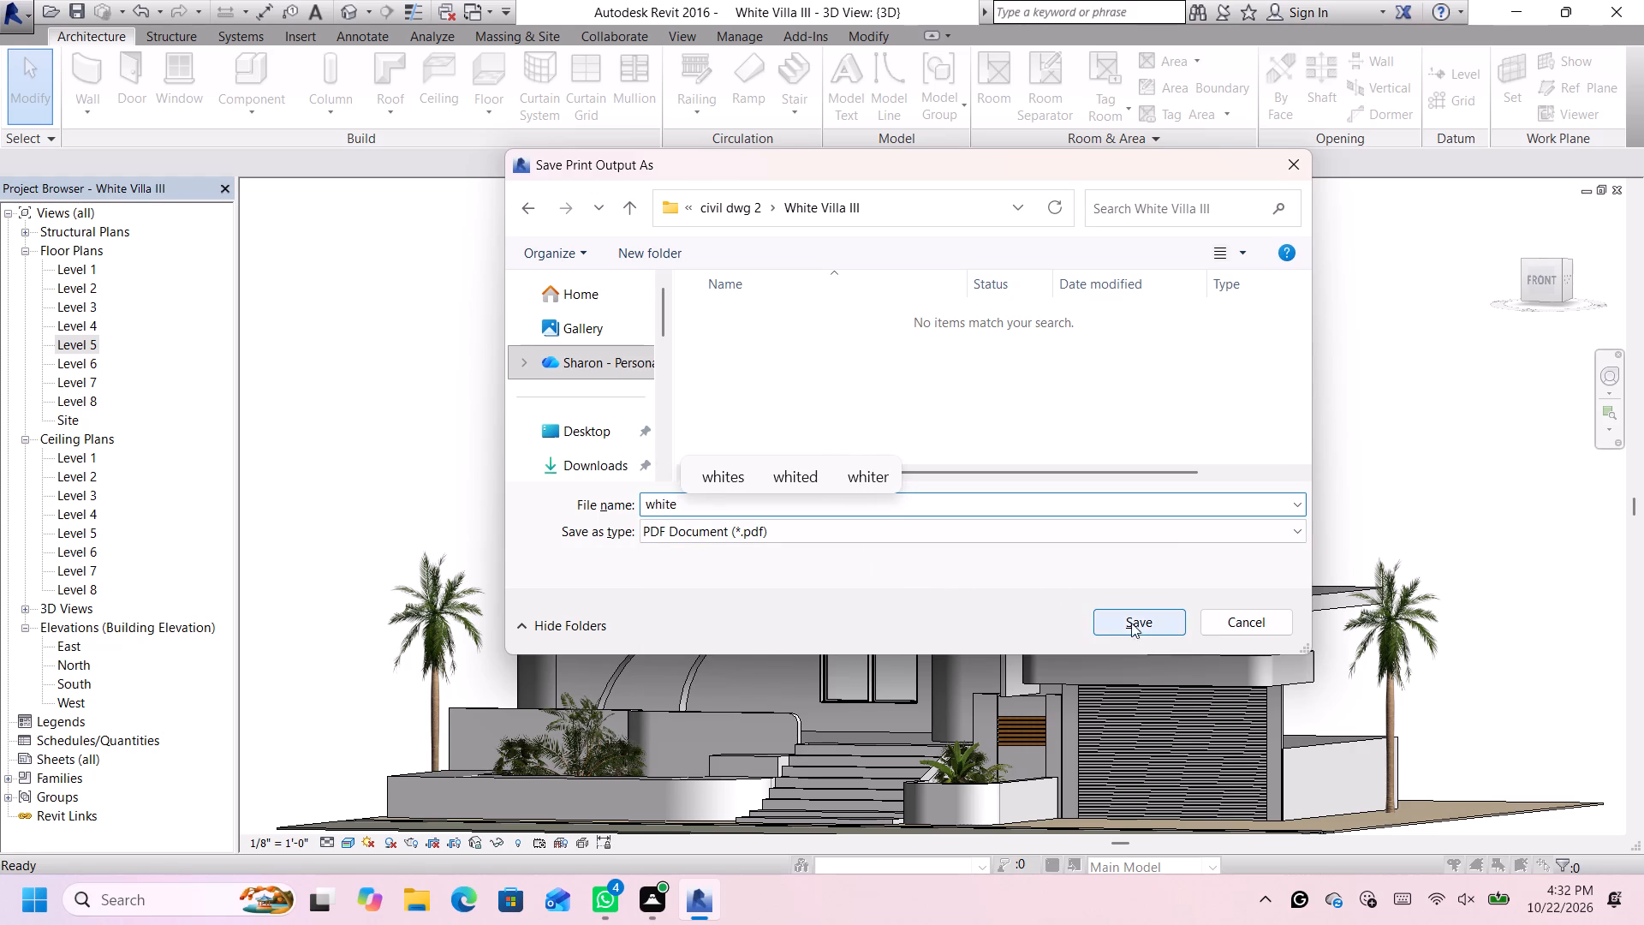
left_click(1131, 620)
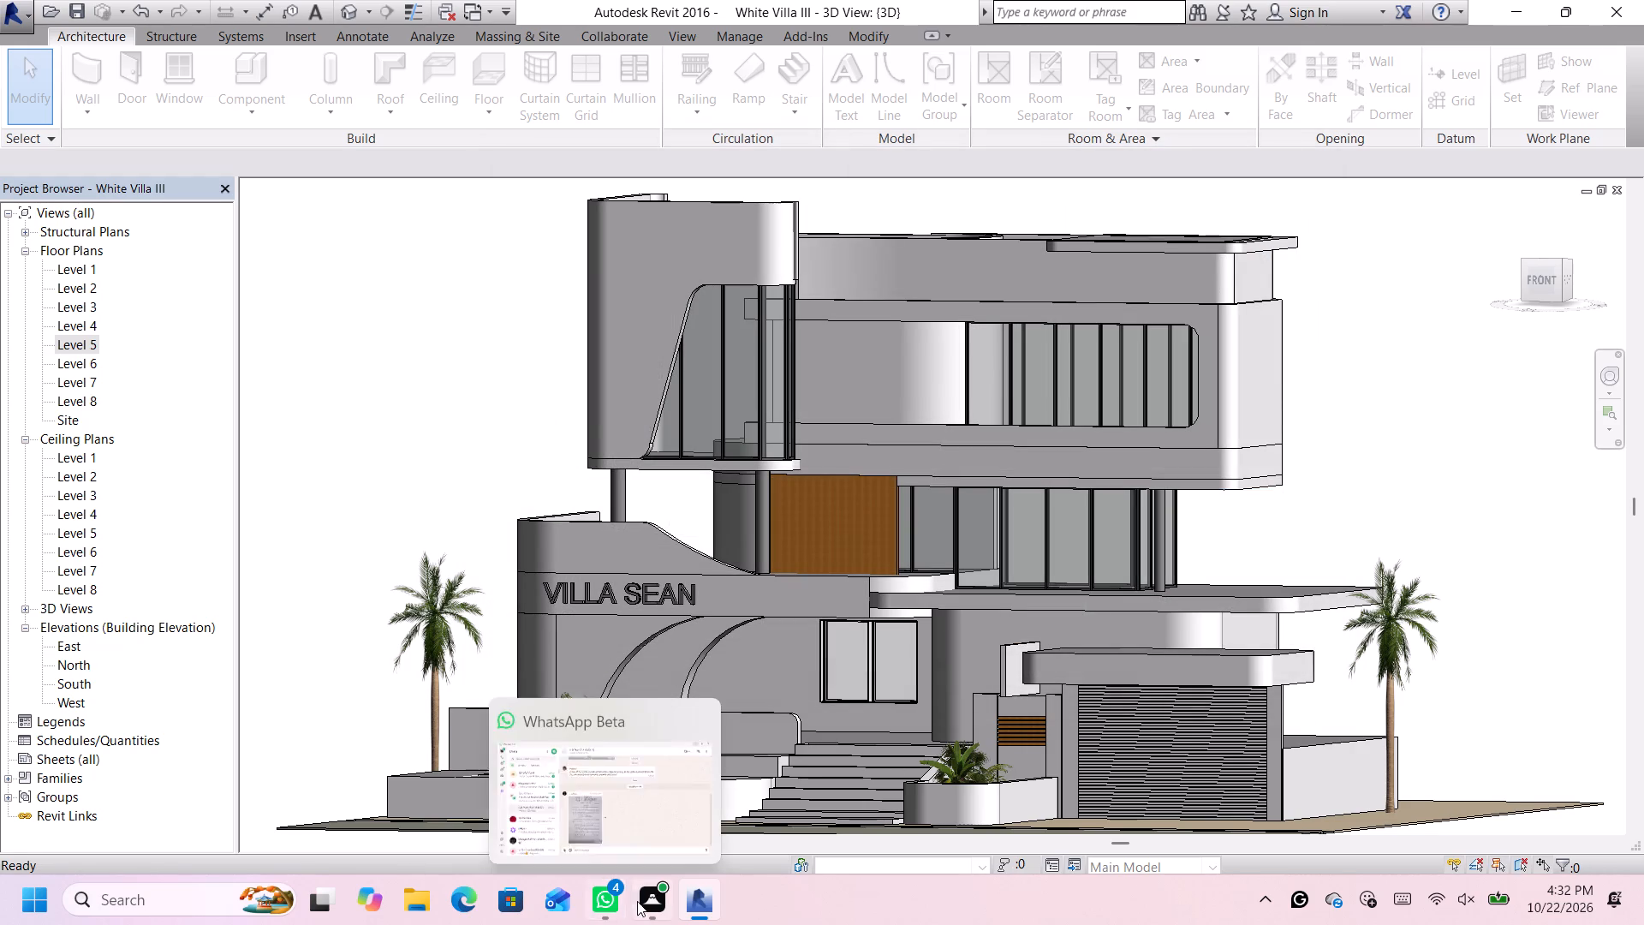